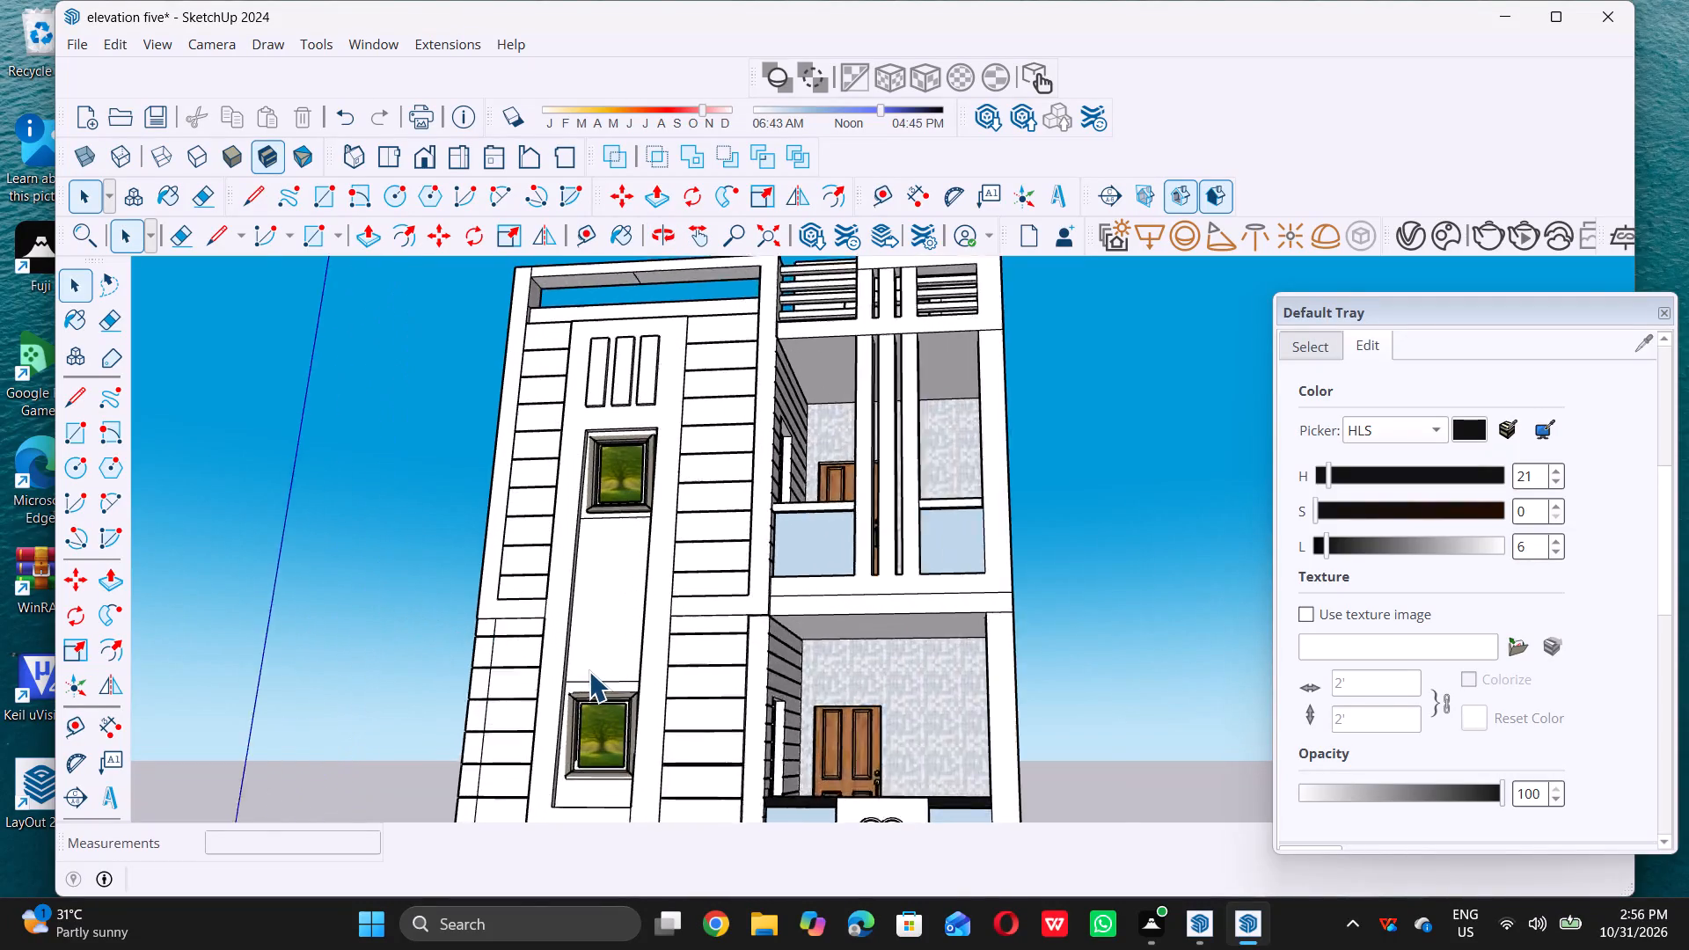
Copy the horizontal edge above the lower window up the recessed strip about 6' 5 5/8", to just below the upper window.
{"action": "scroll", "coordinate": [589, 671], "scroll_direction": "up", "scroll_amount": 2}
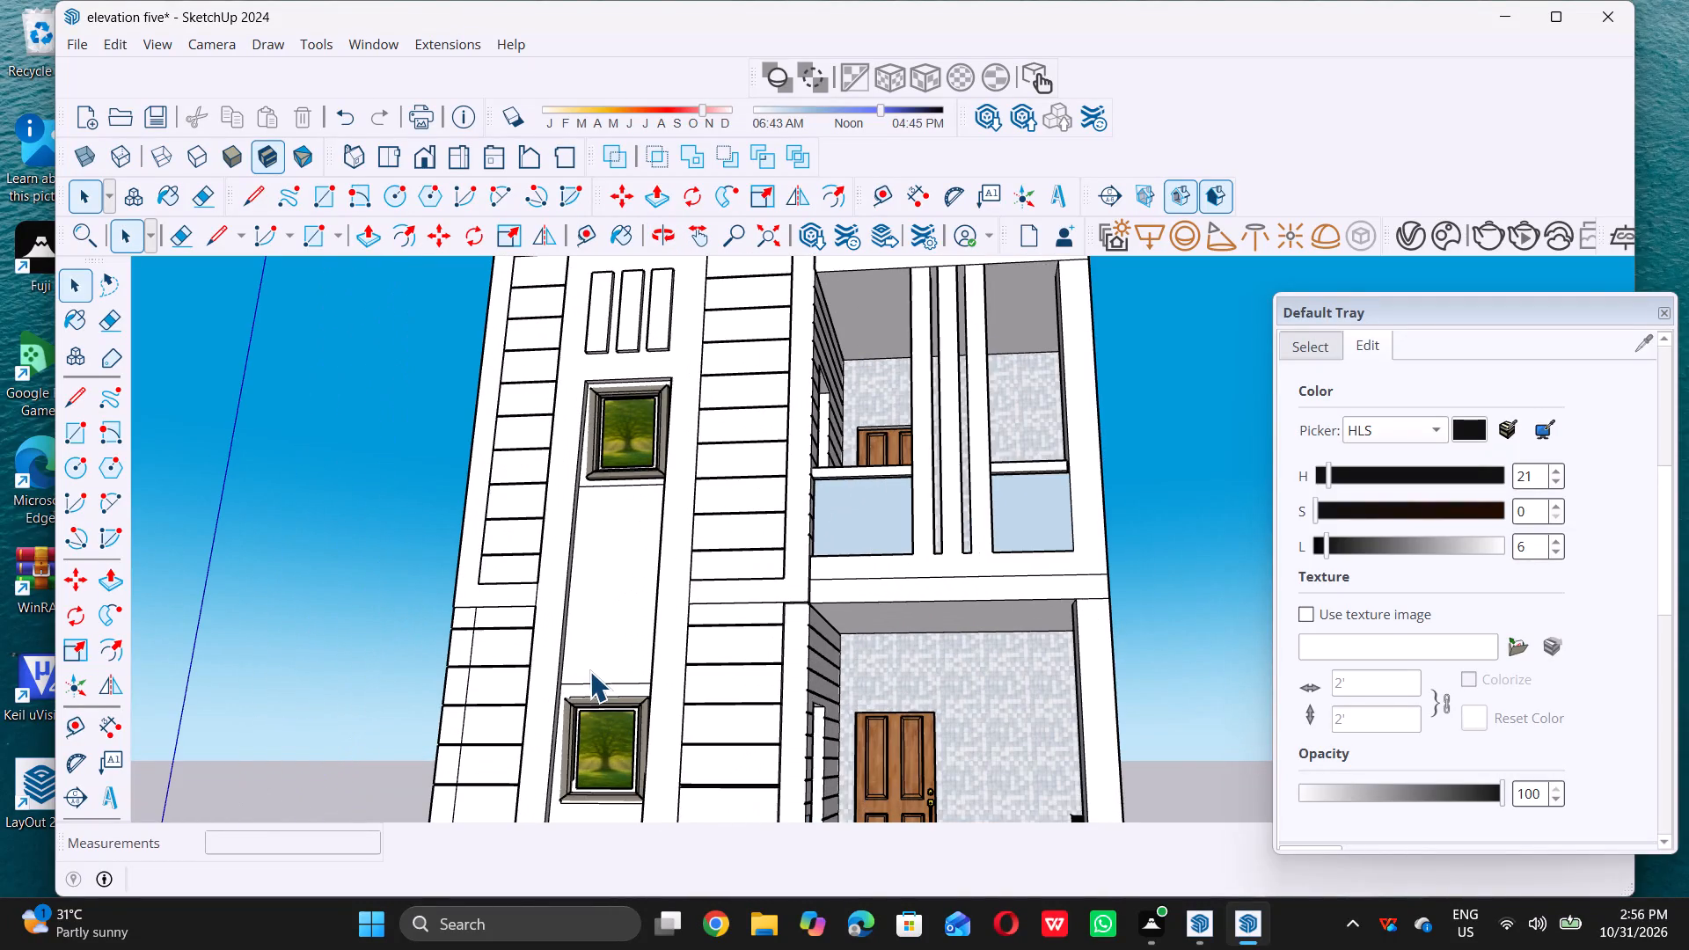
{"action": "scroll", "coordinate": [589, 671], "scroll_direction": "up", "scroll_amount": 18}
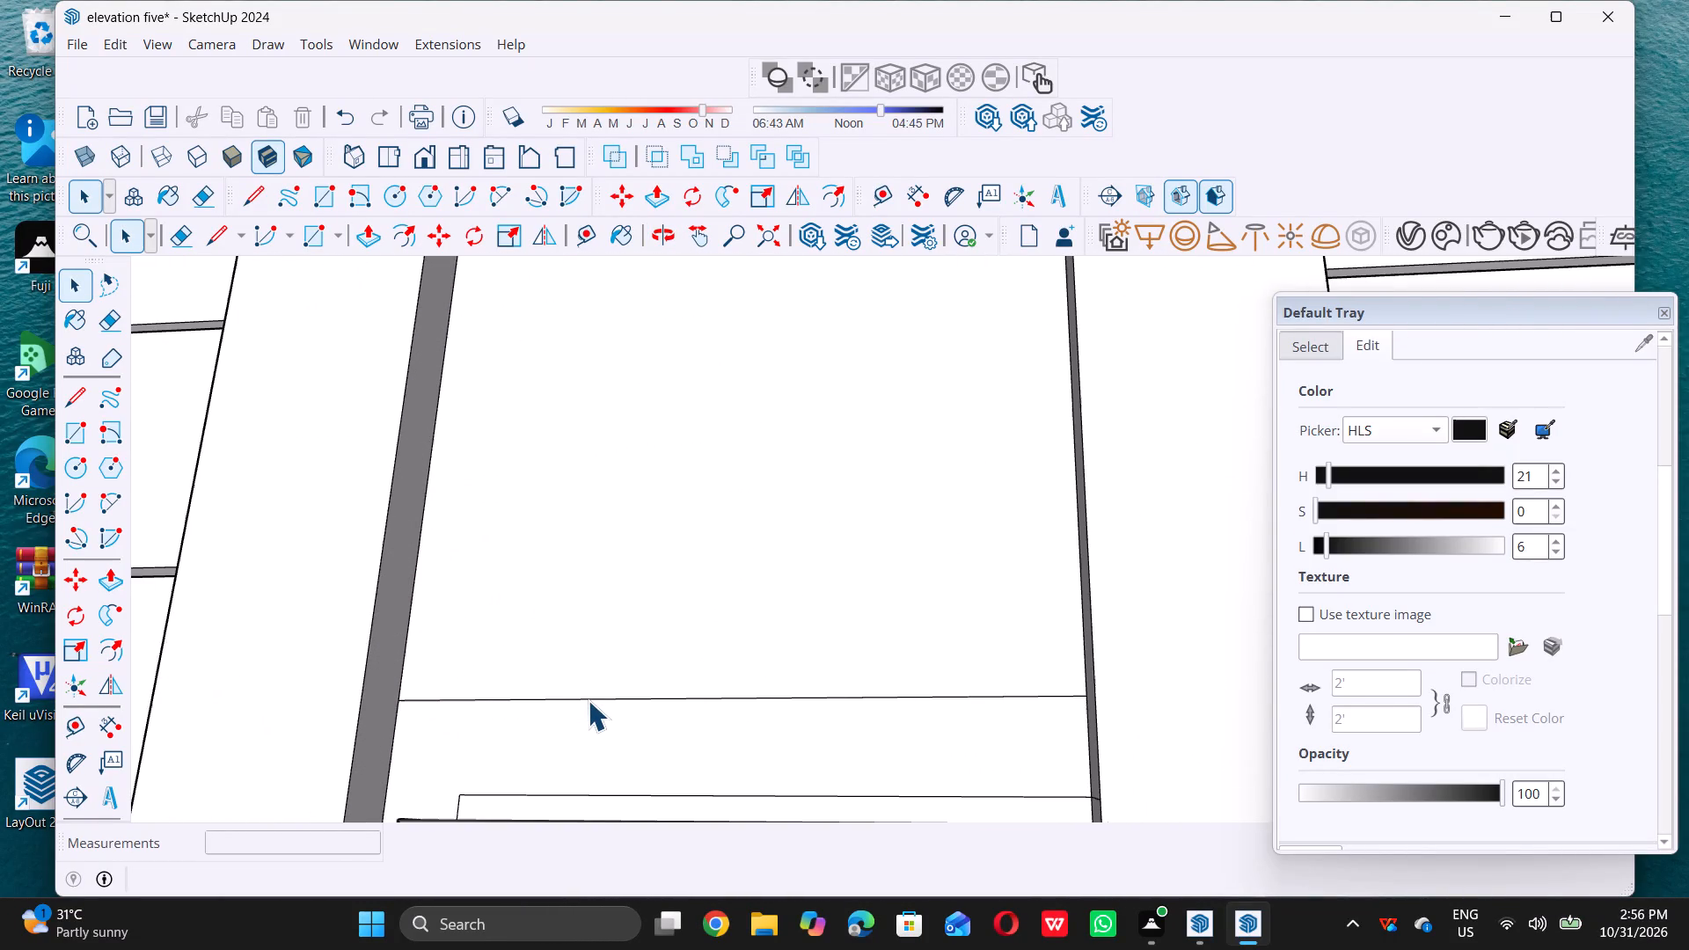
{"action": "left_click", "coordinate": [588, 700]}
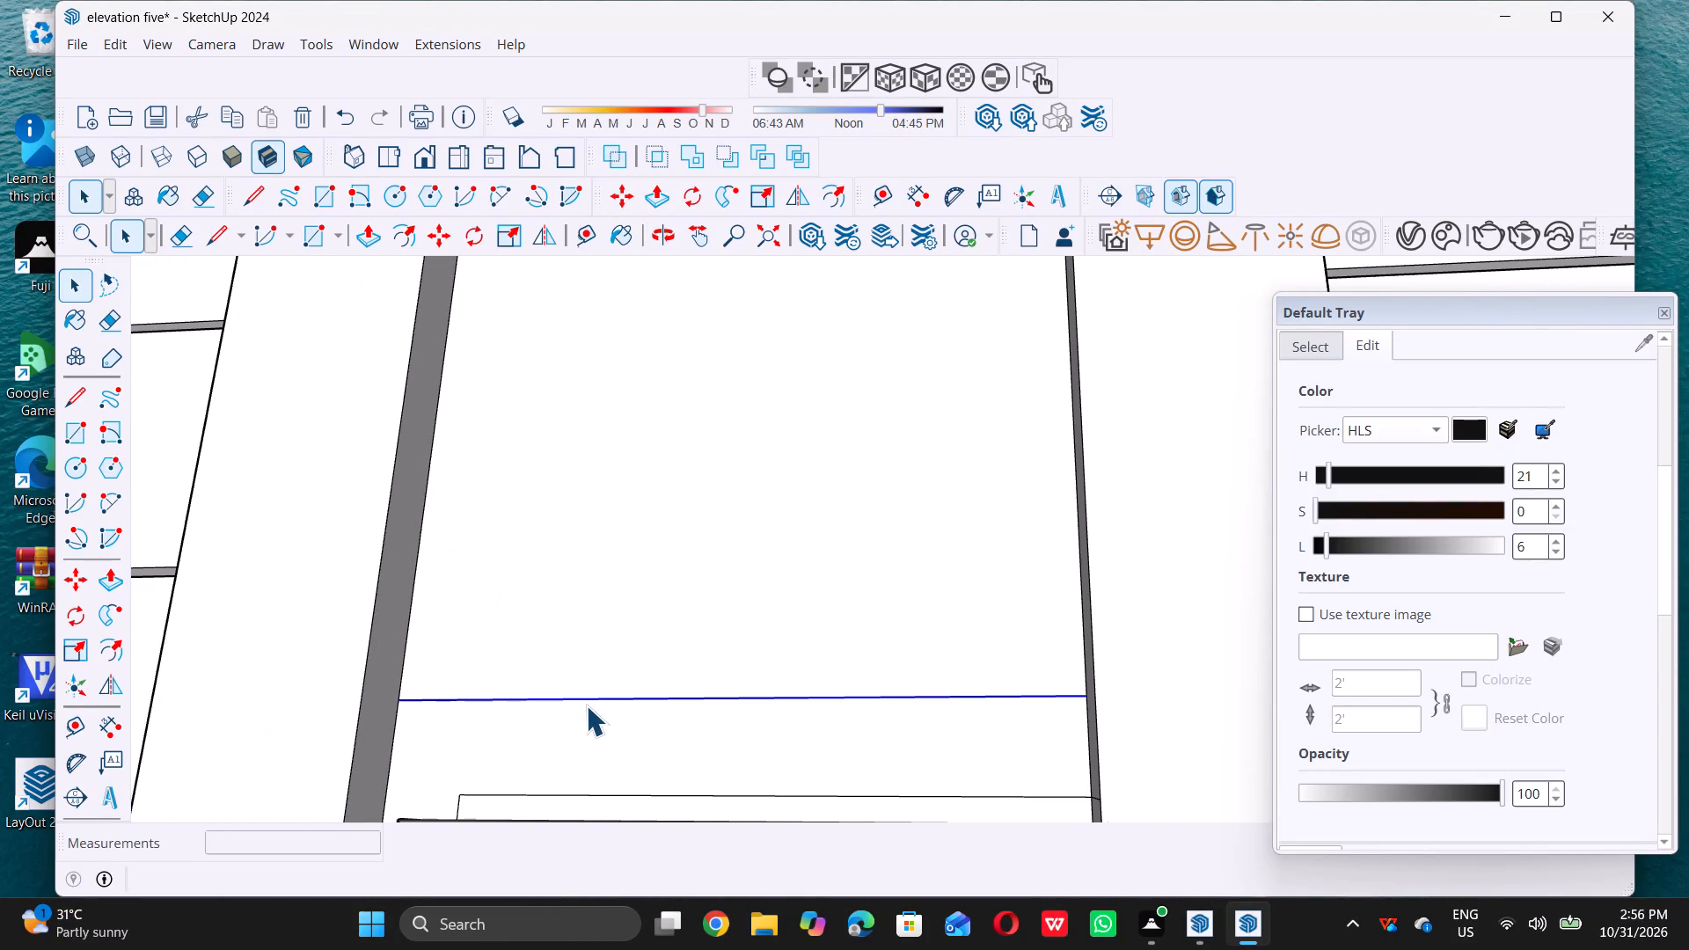
{"action": "key", "text": "m"}
{"action": "triple_click", "coordinate": [400, 698]}
{"action": "left_click", "coordinate": [399, 698]}
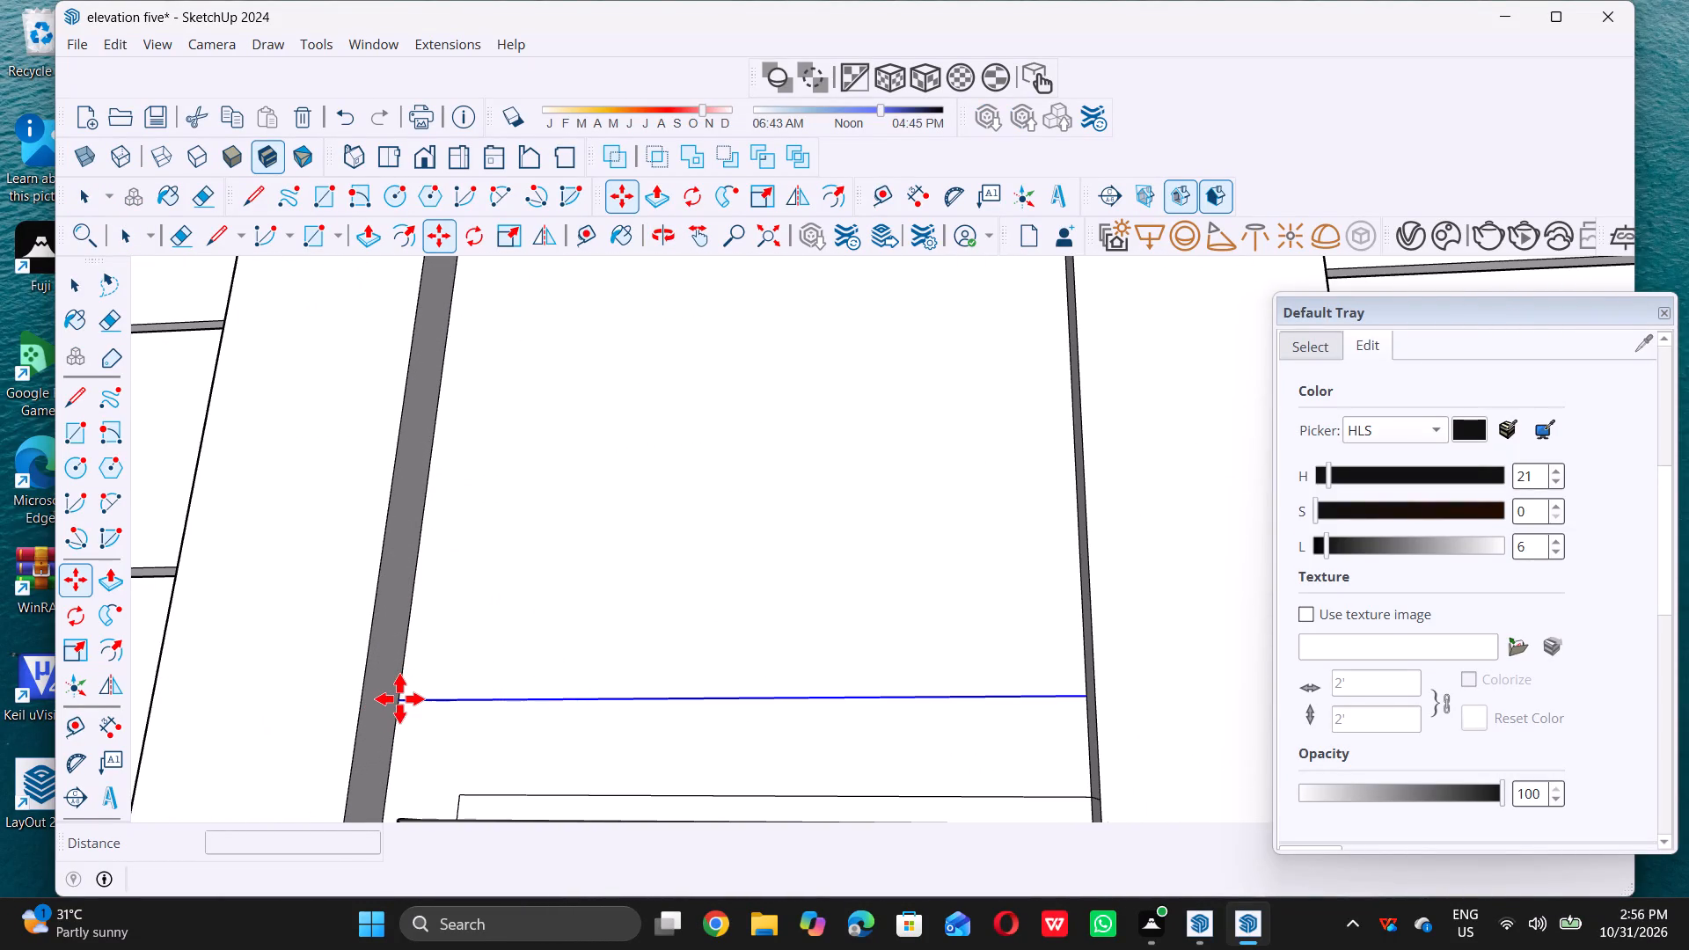
{"action": "scroll", "coordinate": [399, 698], "scroll_direction": "down", "scroll_amount": 19}
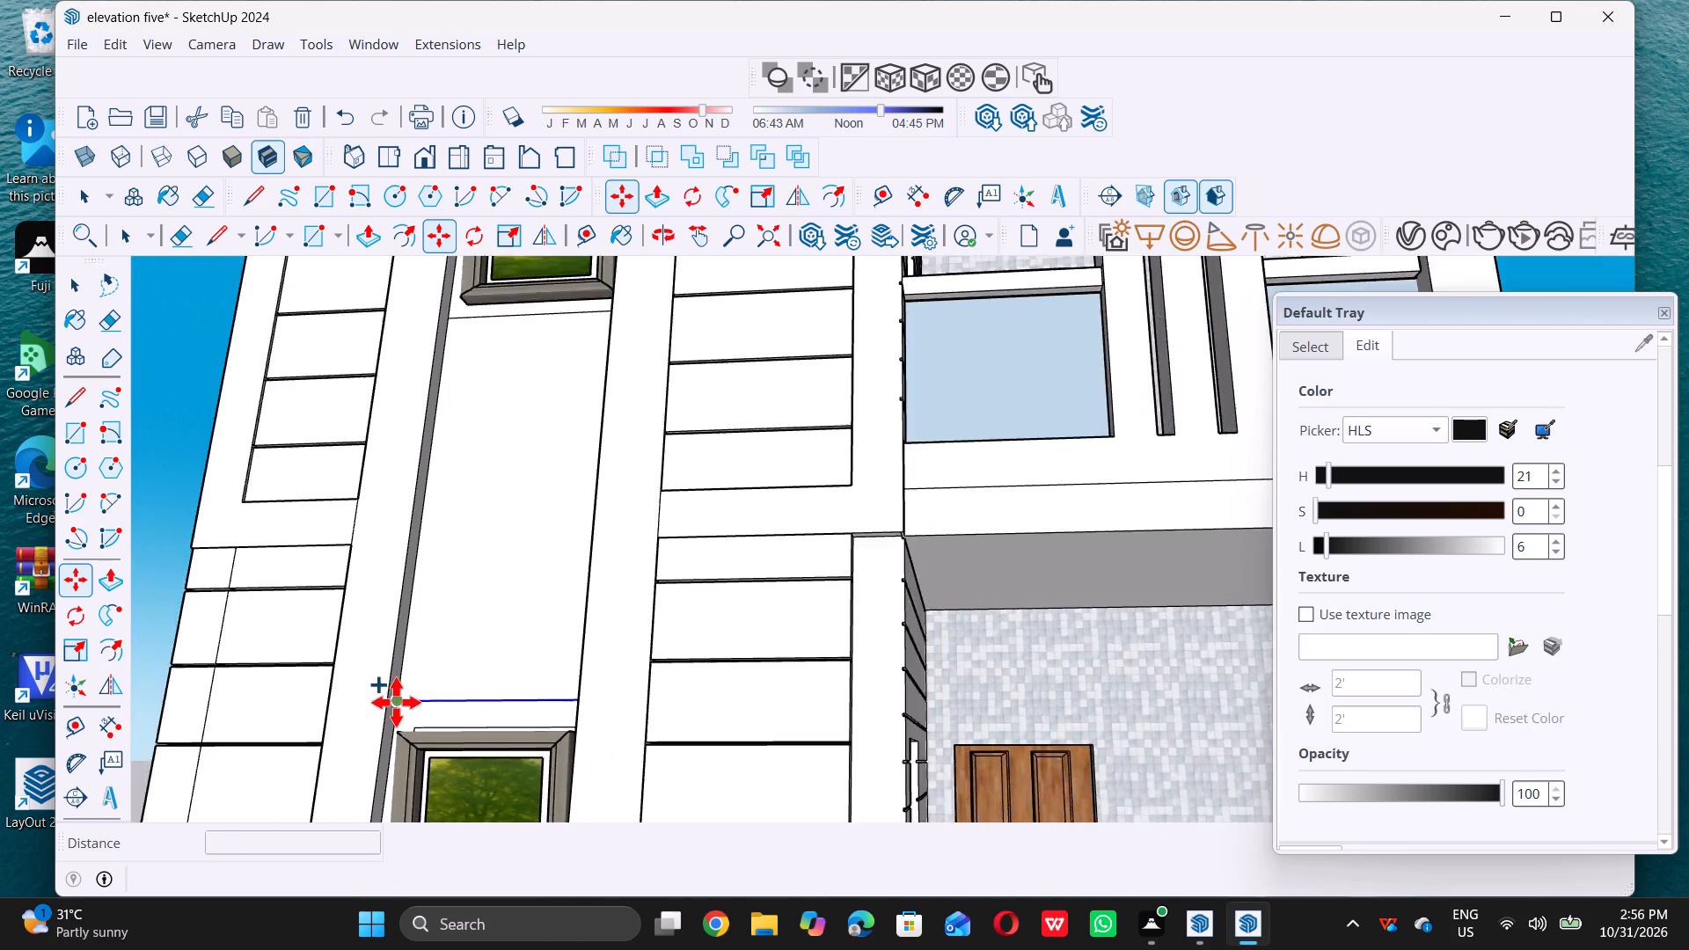
{"action": "scroll", "coordinate": [396, 702], "scroll_direction": "down", "scroll_amount": 3}
{"action": "scroll", "coordinate": [412, 689], "scroll_direction": "up", "scroll_amount": 10}
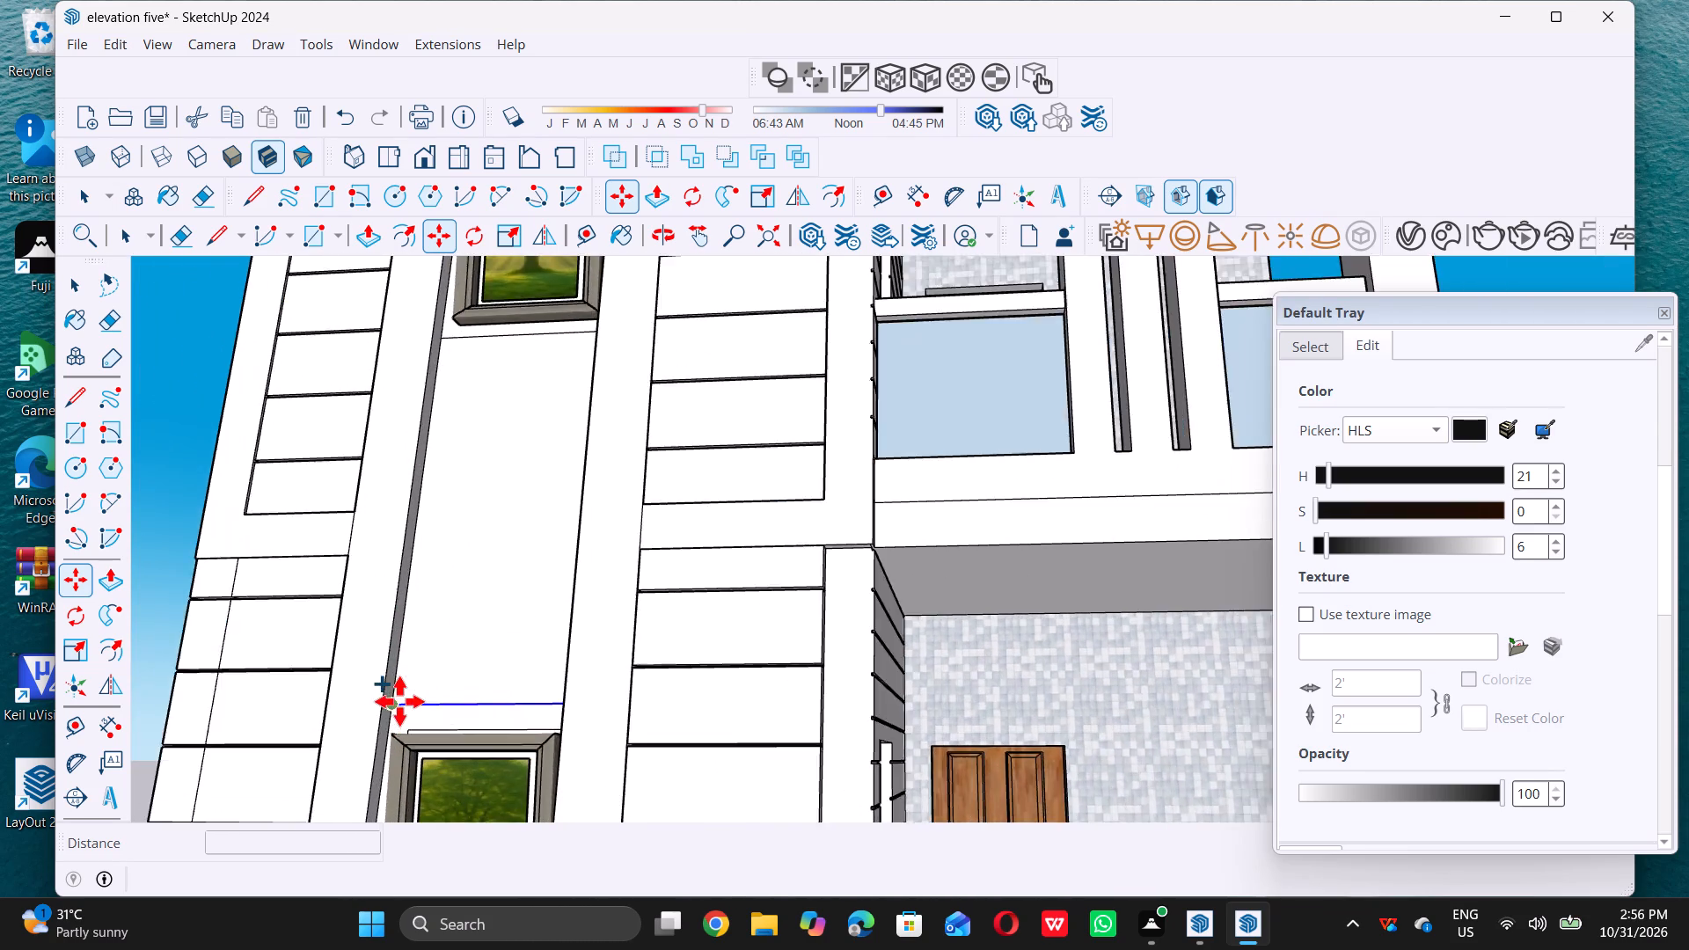
{"action": "left_click", "coordinate": [392, 704]}
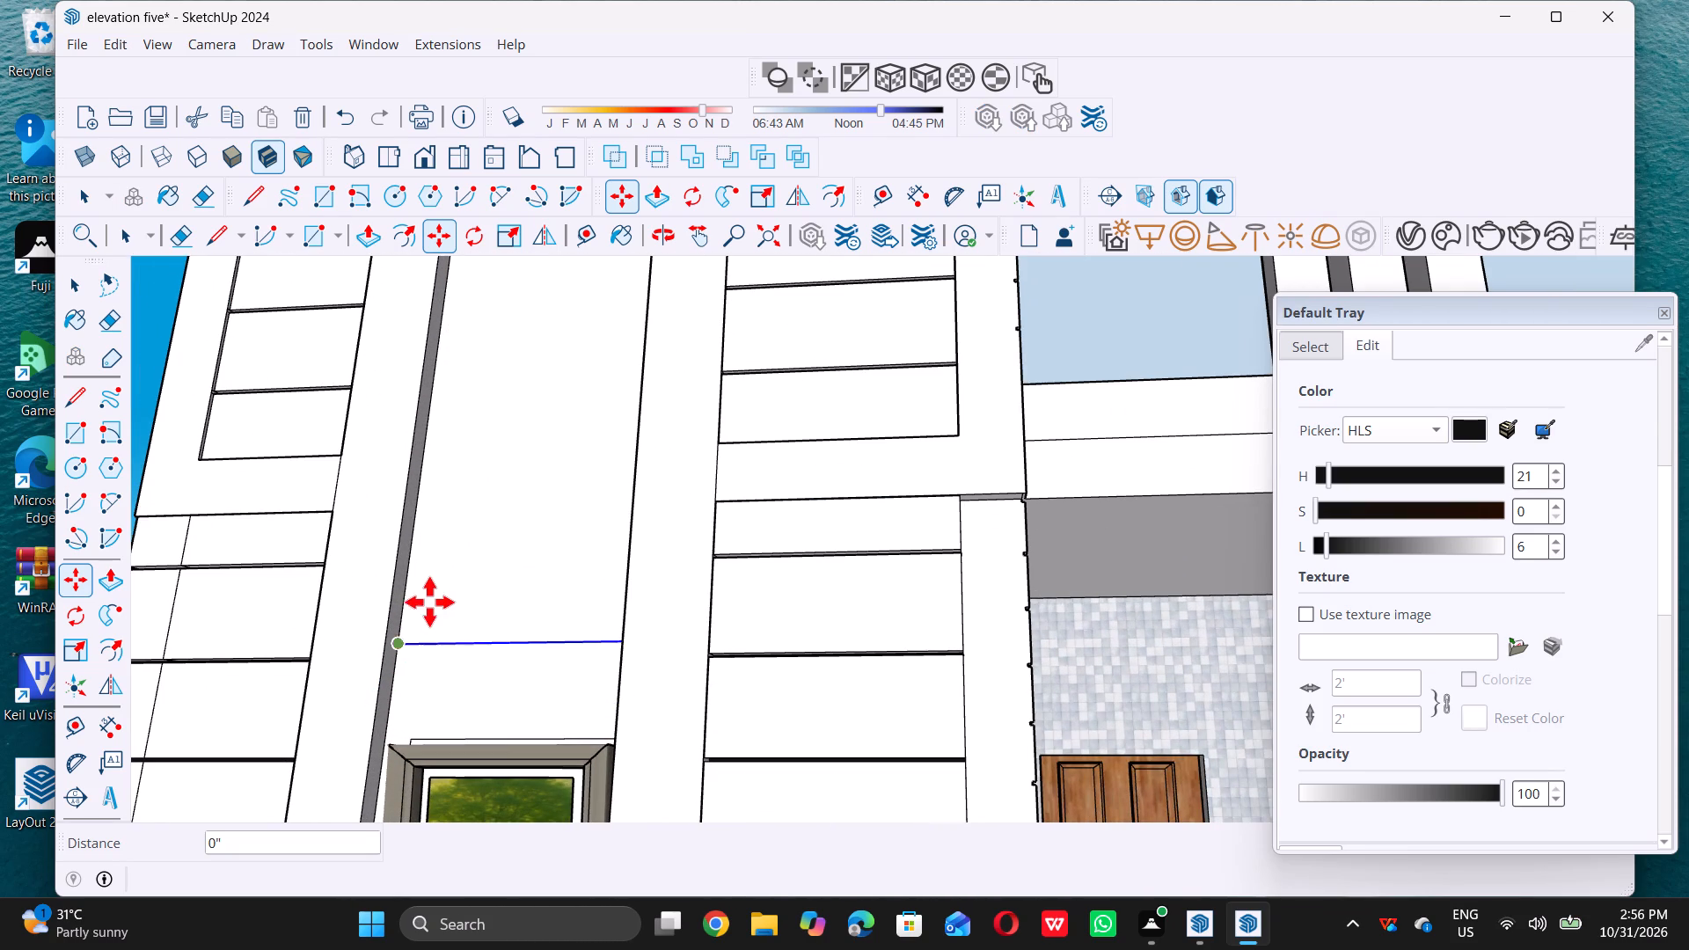
{"action": "scroll", "coordinate": [429, 598], "scroll_direction": "down", "scroll_amount": 13}
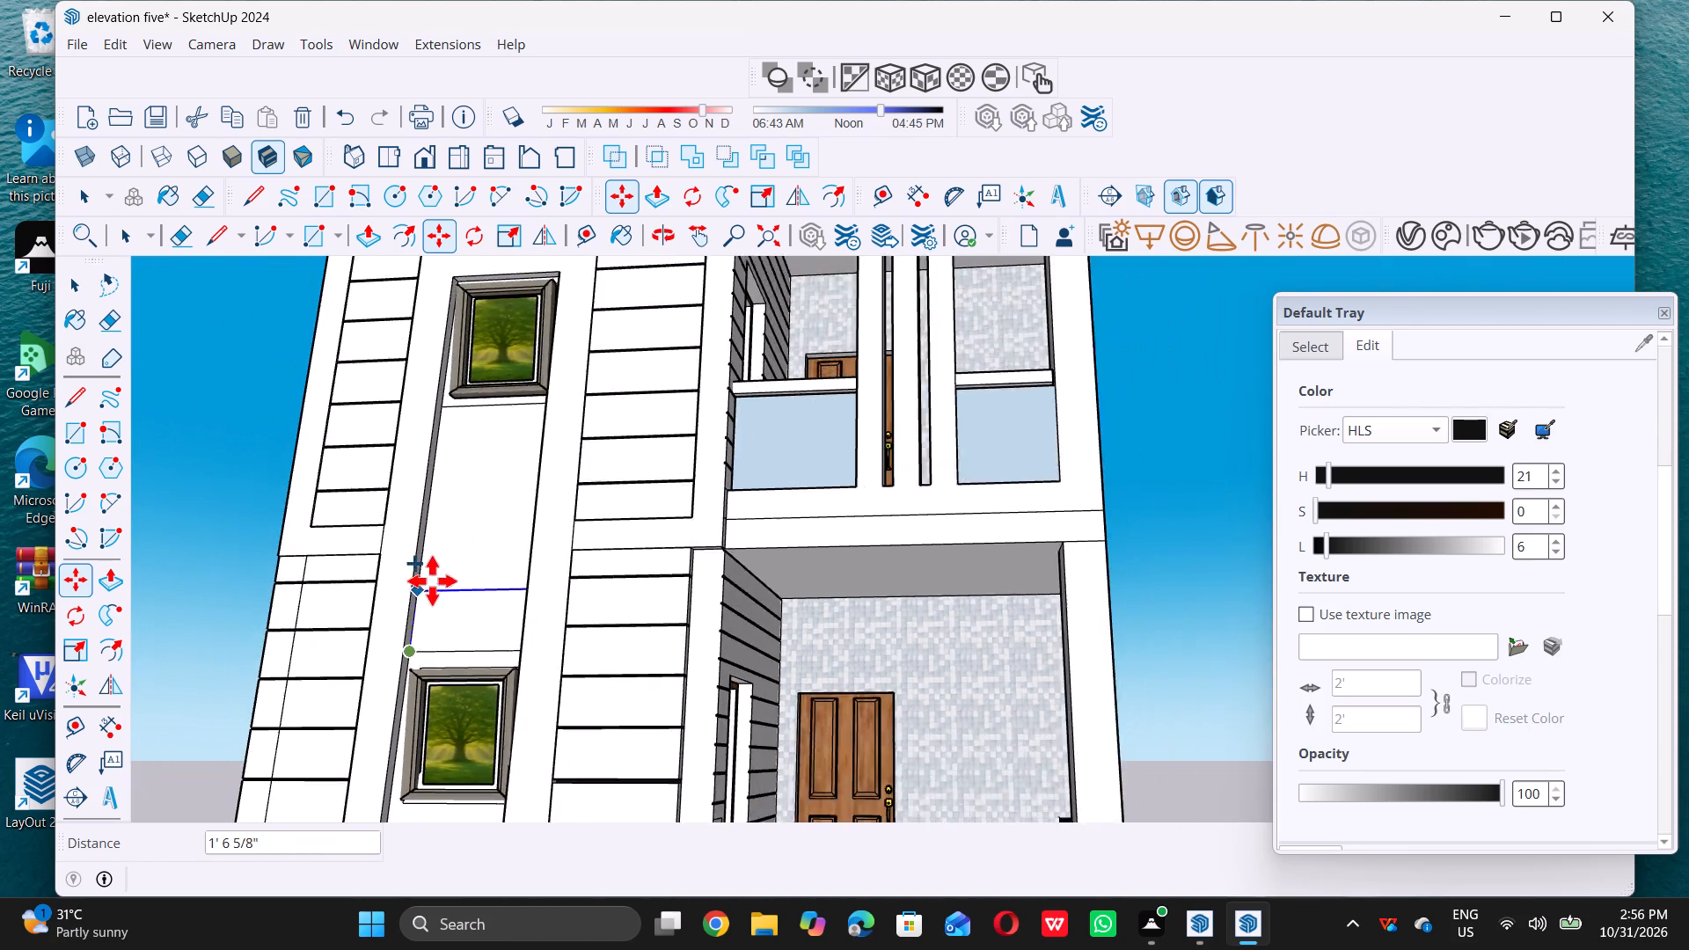
{"action": "scroll", "coordinate": [453, 481], "scroll_direction": "up", "scroll_amount": 15}
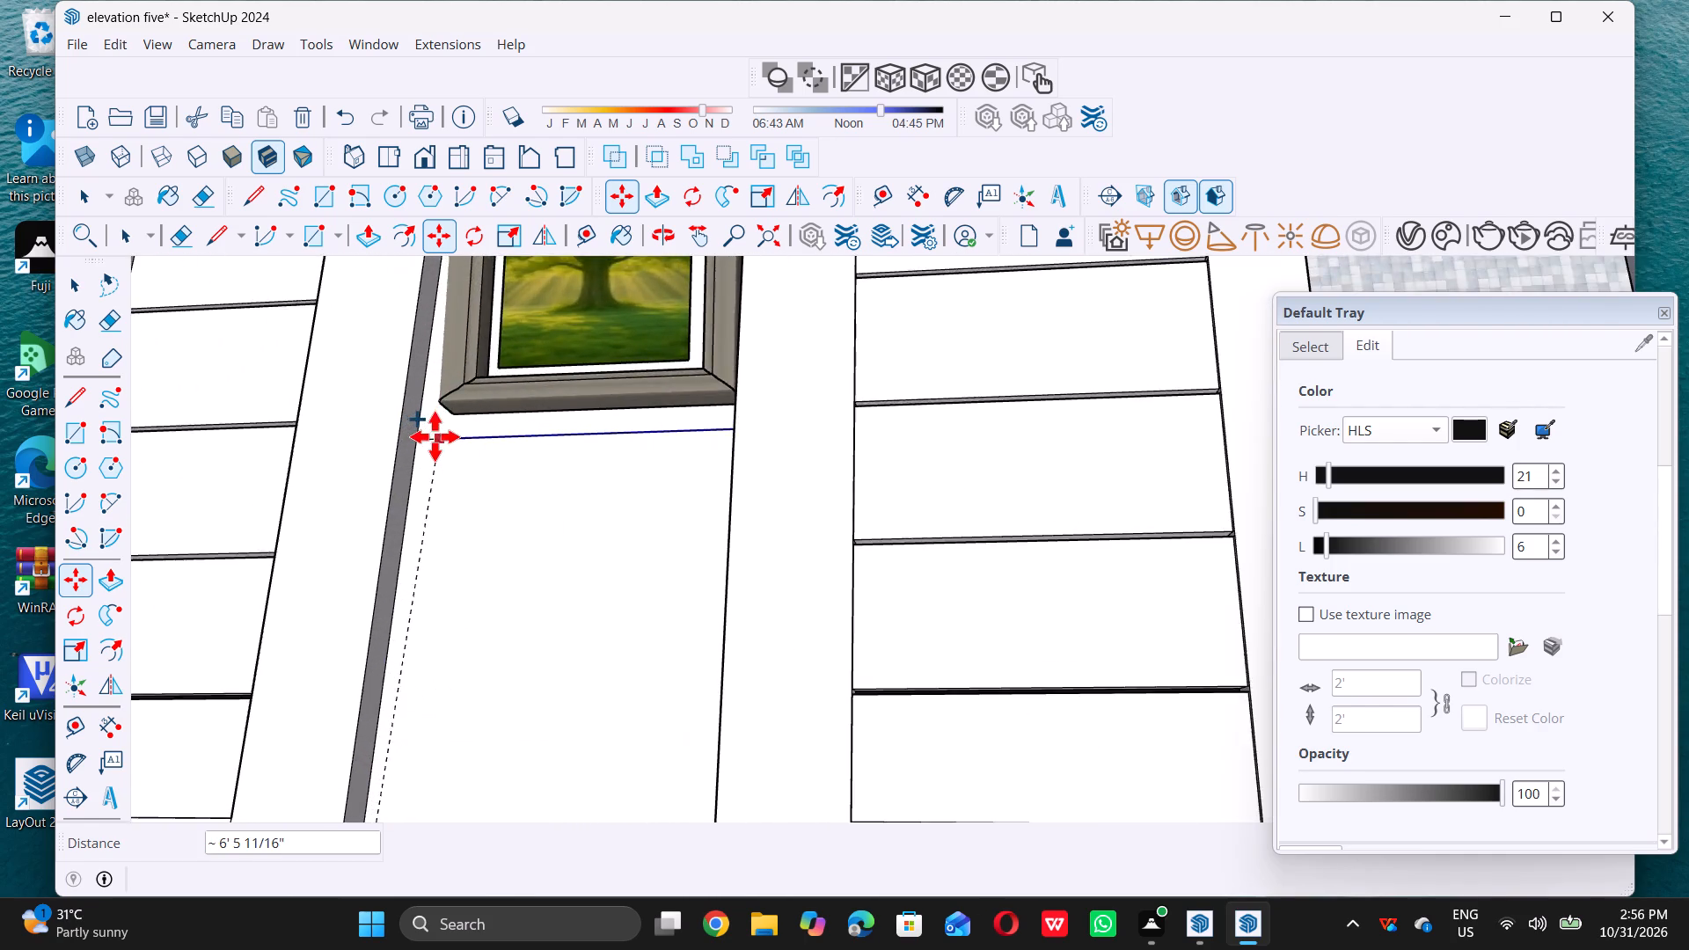
{"action": "scroll", "coordinate": [435, 436], "scroll_direction": "up", "scroll_amount": 7}
{"action": "left_click", "coordinate": [406, 429]}
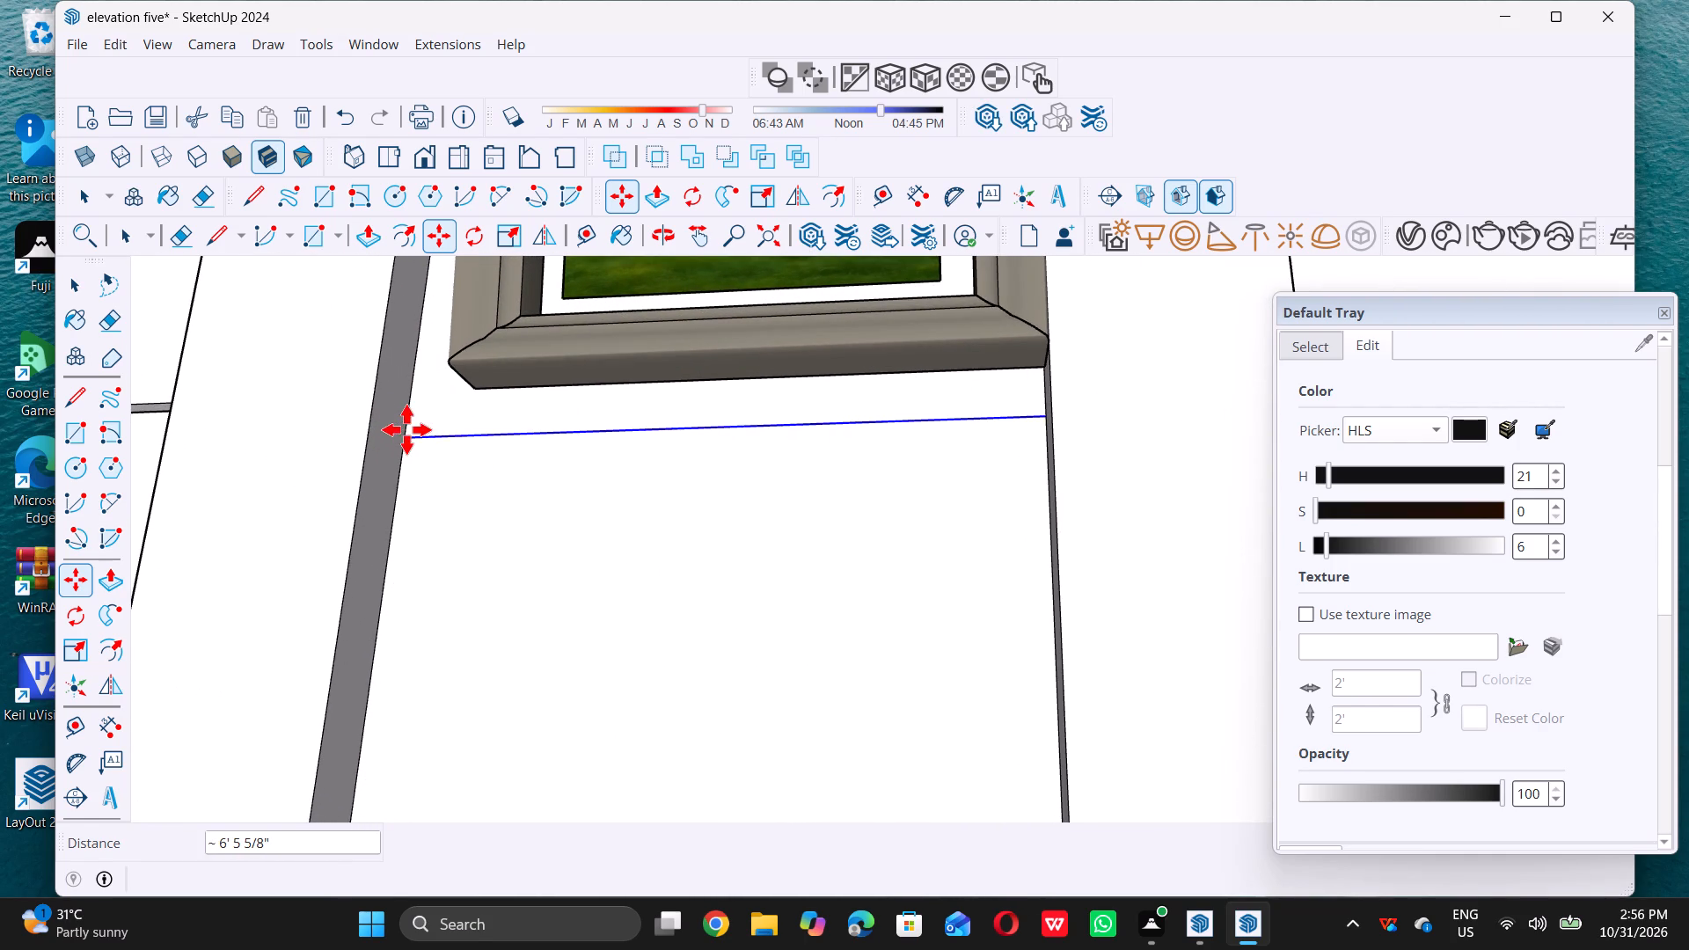
Divide the distance between the original edge and its copy into 5 equal spaces with intermediate copies.
{"action": "type", "text": "/5"}
{"action": "key", "text": "Return"}
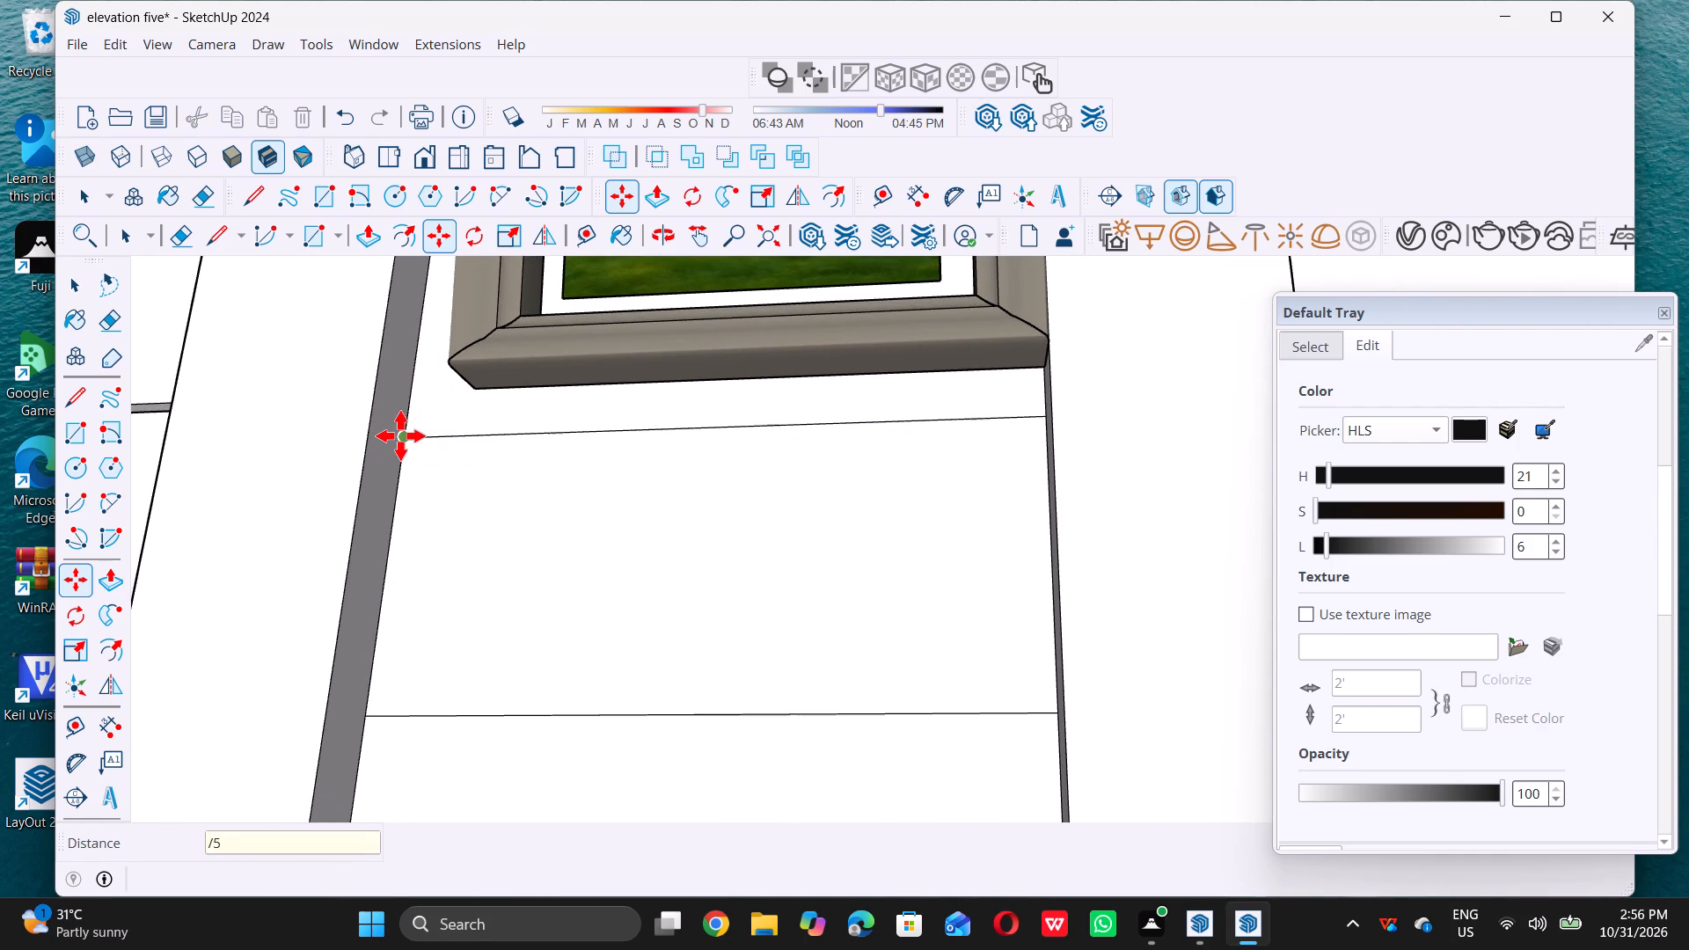
{"action": "key", "text": "space"}
Place a guide line 0.5" below the first dividing line under the copied top edge in the recessed strip.
{"action": "scroll", "coordinate": [481, 465], "scroll_direction": "down", "scroll_amount": 9}
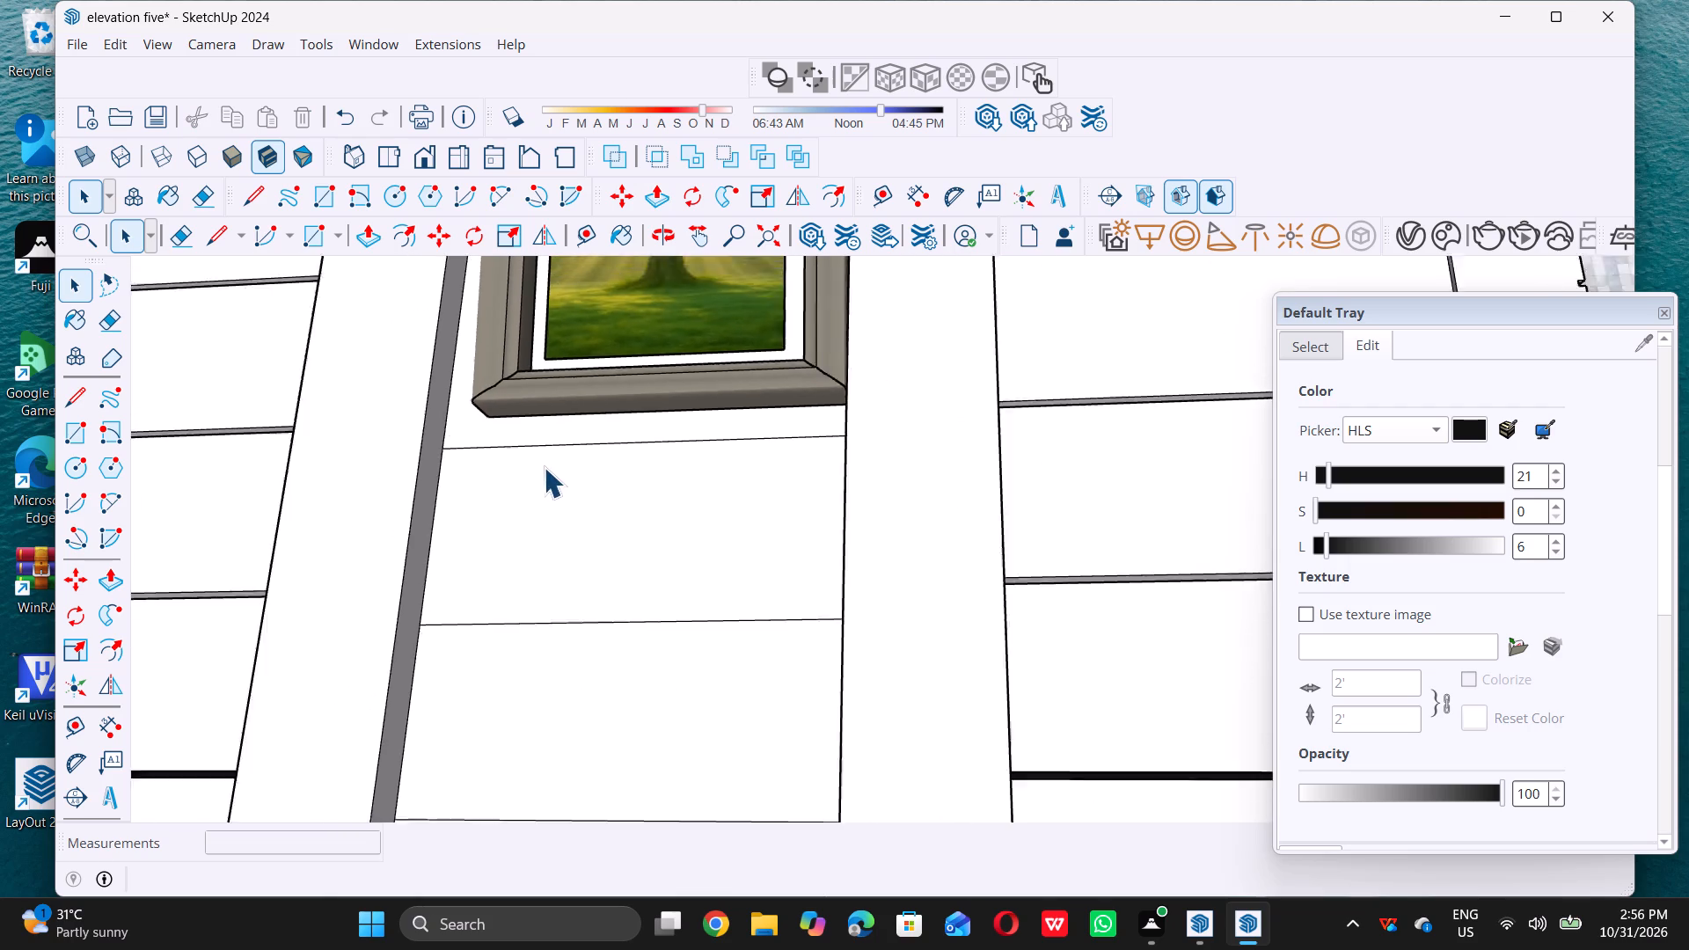
{"action": "scroll", "coordinate": [544, 467], "scroll_direction": "down", "scroll_amount": 12}
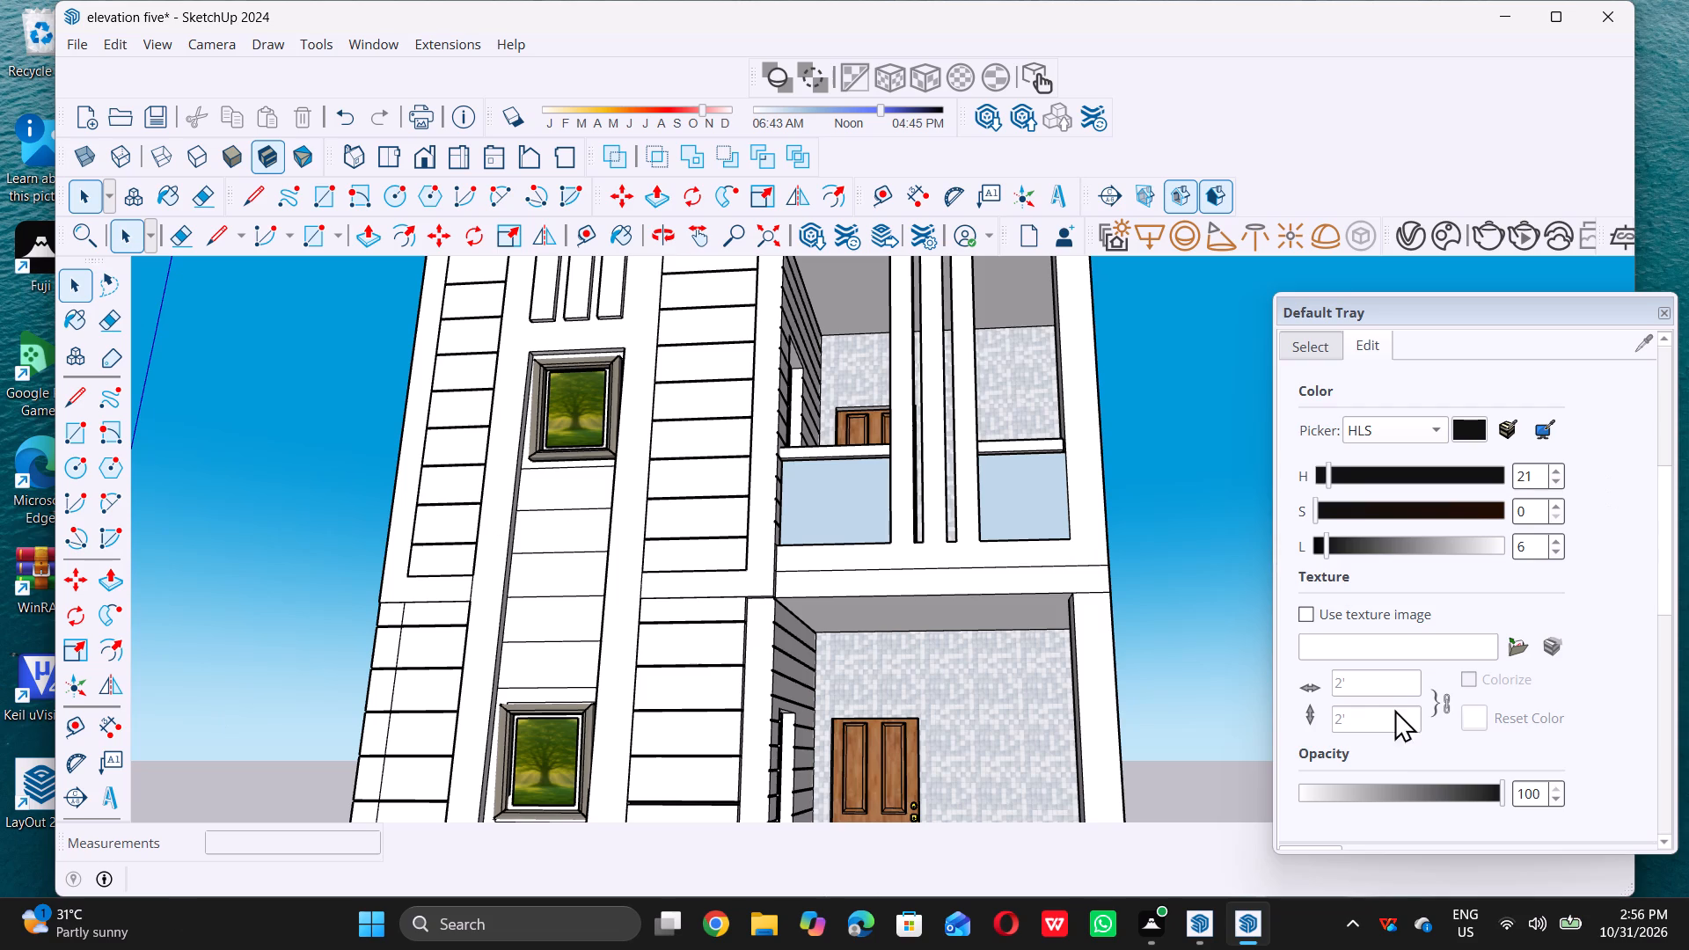
{"action": "scroll", "coordinate": [716, 531], "scroll_direction": "down", "scroll_amount": 5}
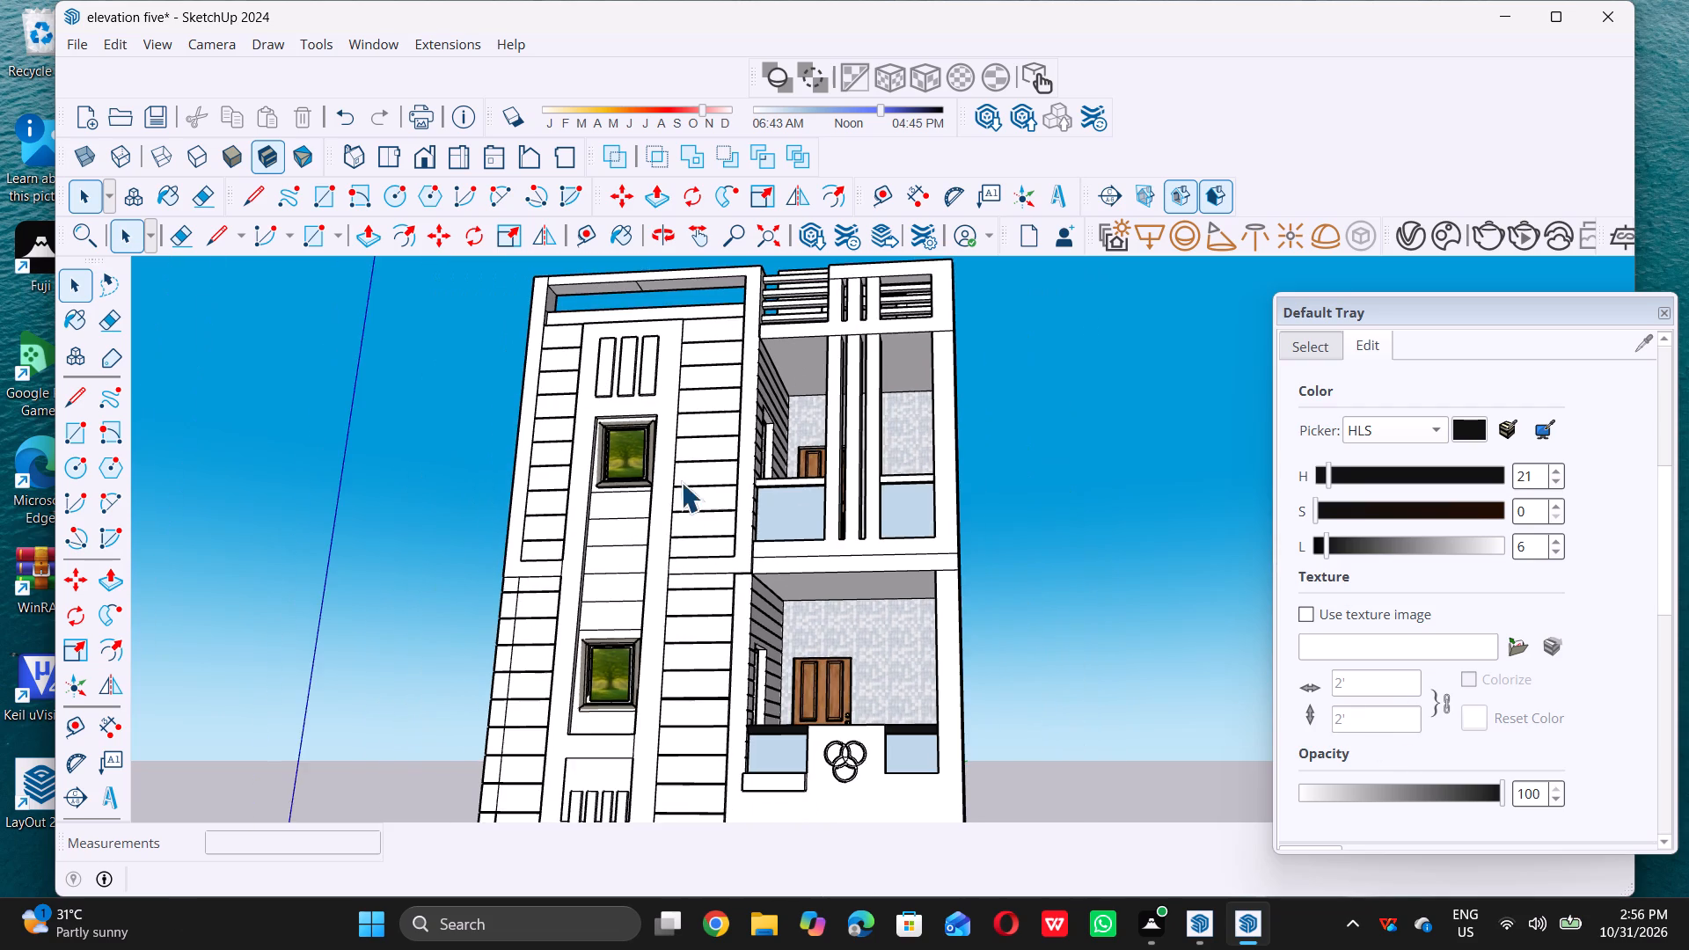
{"action": "middle_click_drag", "start_coordinate": [648, 492], "coordinate": [635, 549]}
{"action": "scroll", "coordinate": [581, 494], "scroll_direction": "up", "scroll_amount": 6}
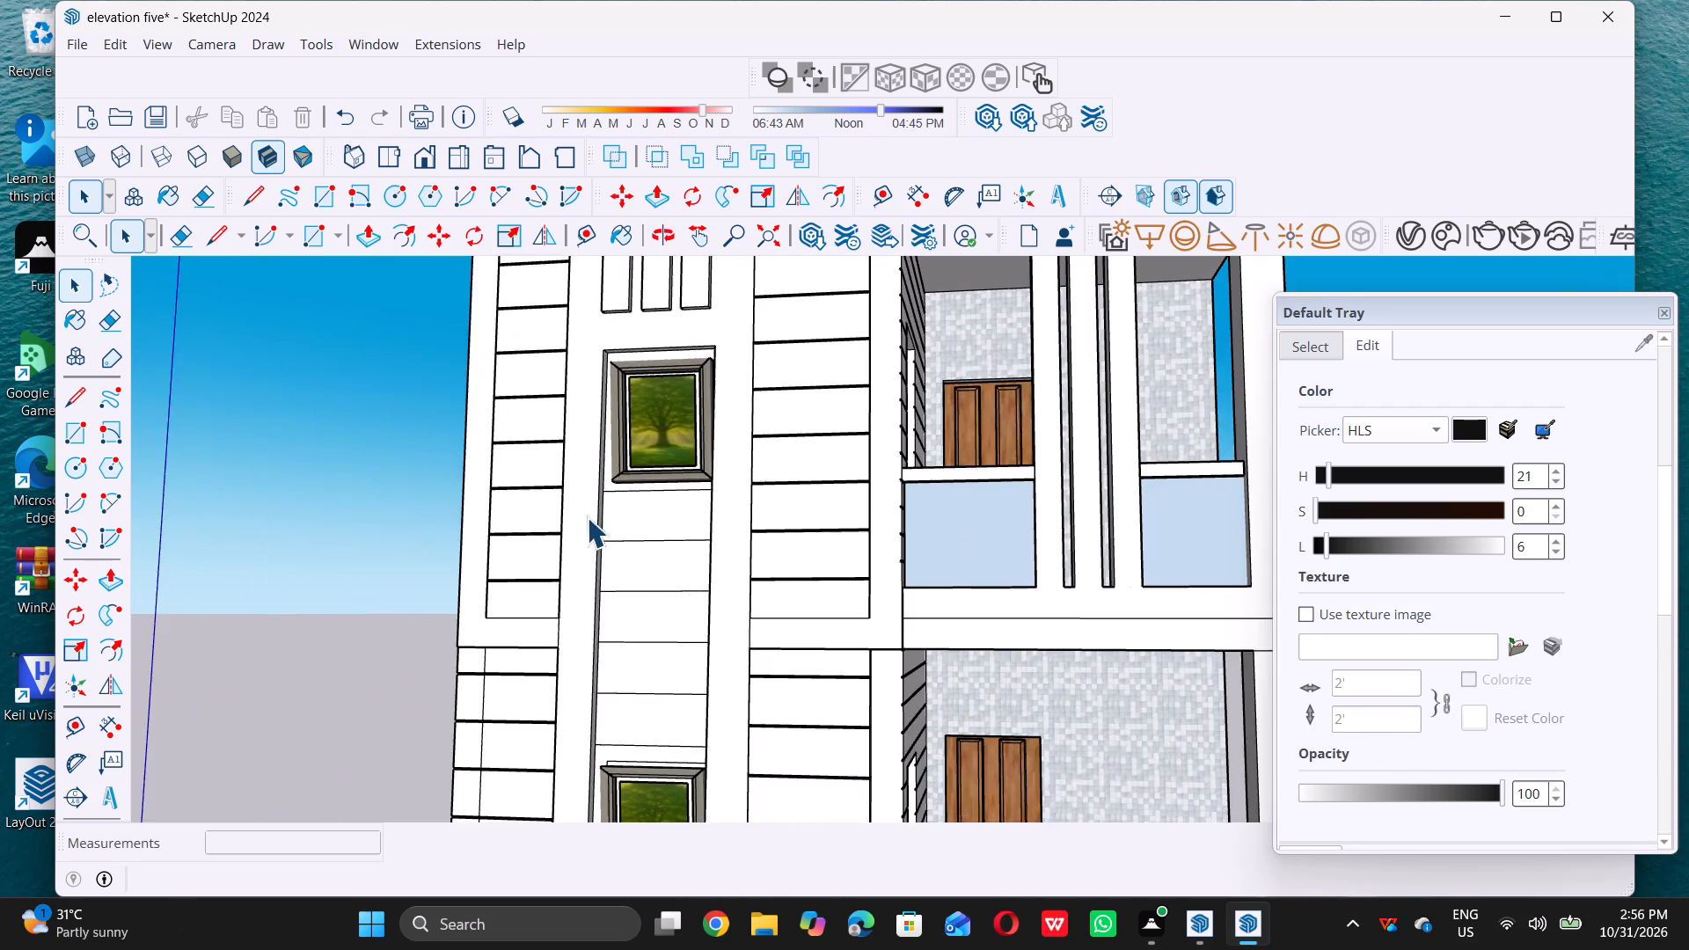
{"action": "scroll", "coordinate": [603, 510], "scroll_direction": "down", "scroll_amount": 6}
{"action": "middle_click_drag", "start_coordinate": [632, 643], "coordinate": [632, 682]}
{"action": "scroll", "coordinate": [625, 552], "scroll_direction": "up", "scroll_amount": 8}
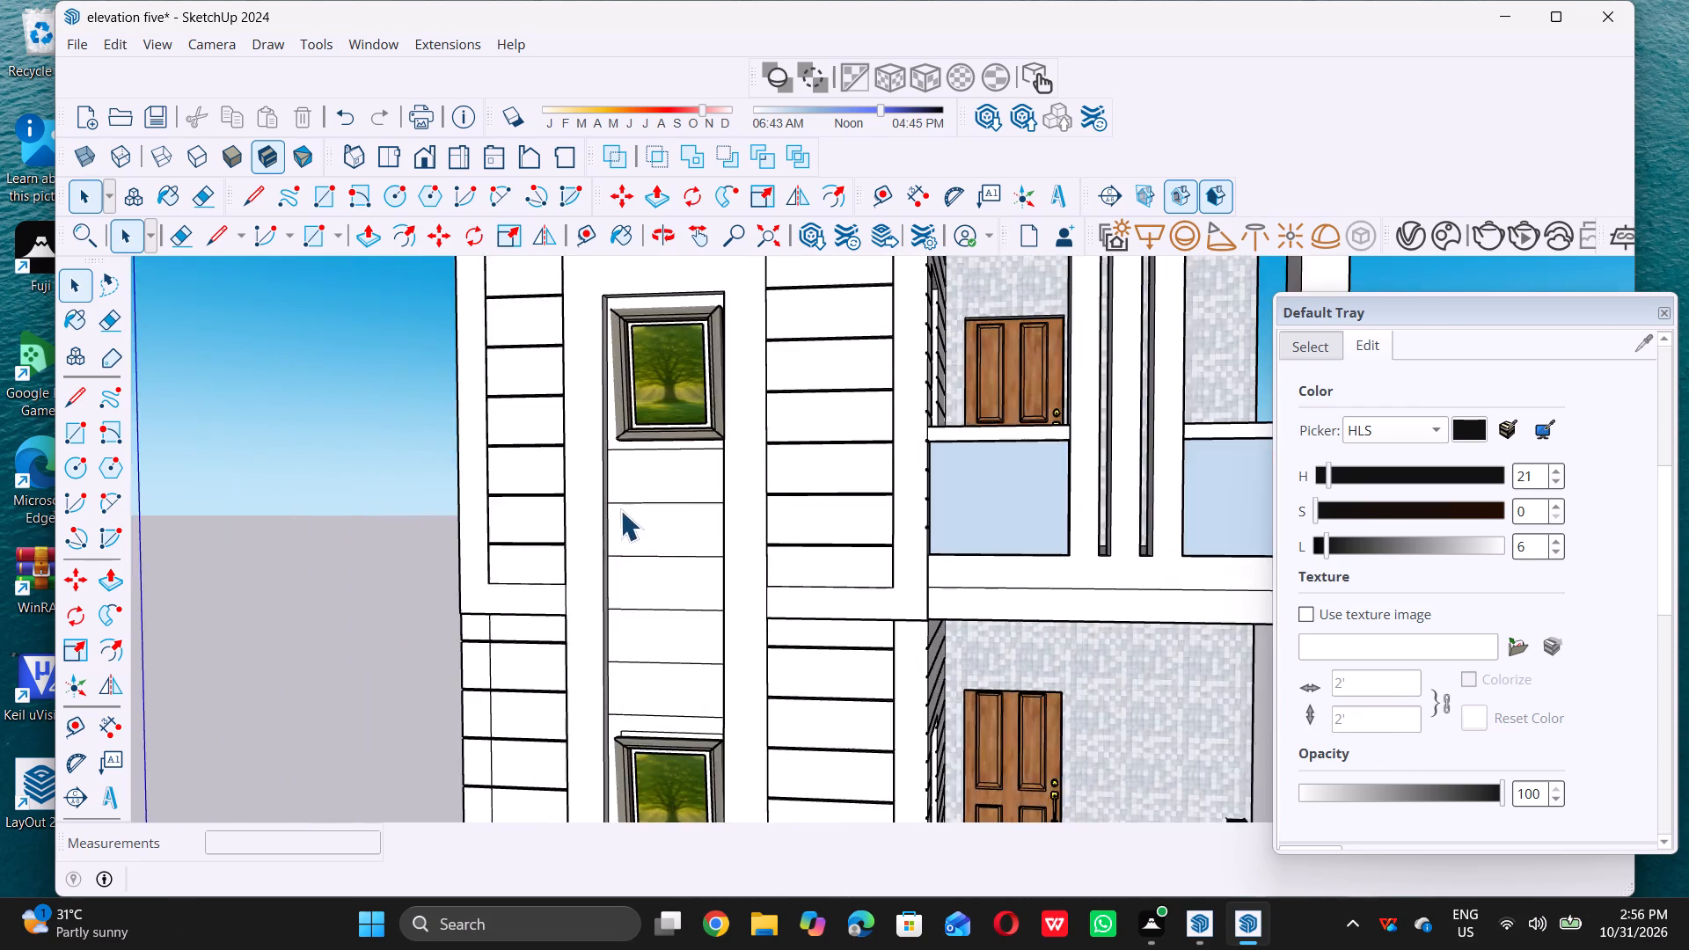
{"action": "scroll", "coordinate": [620, 510], "scroll_direction": "up", "scroll_amount": 13}
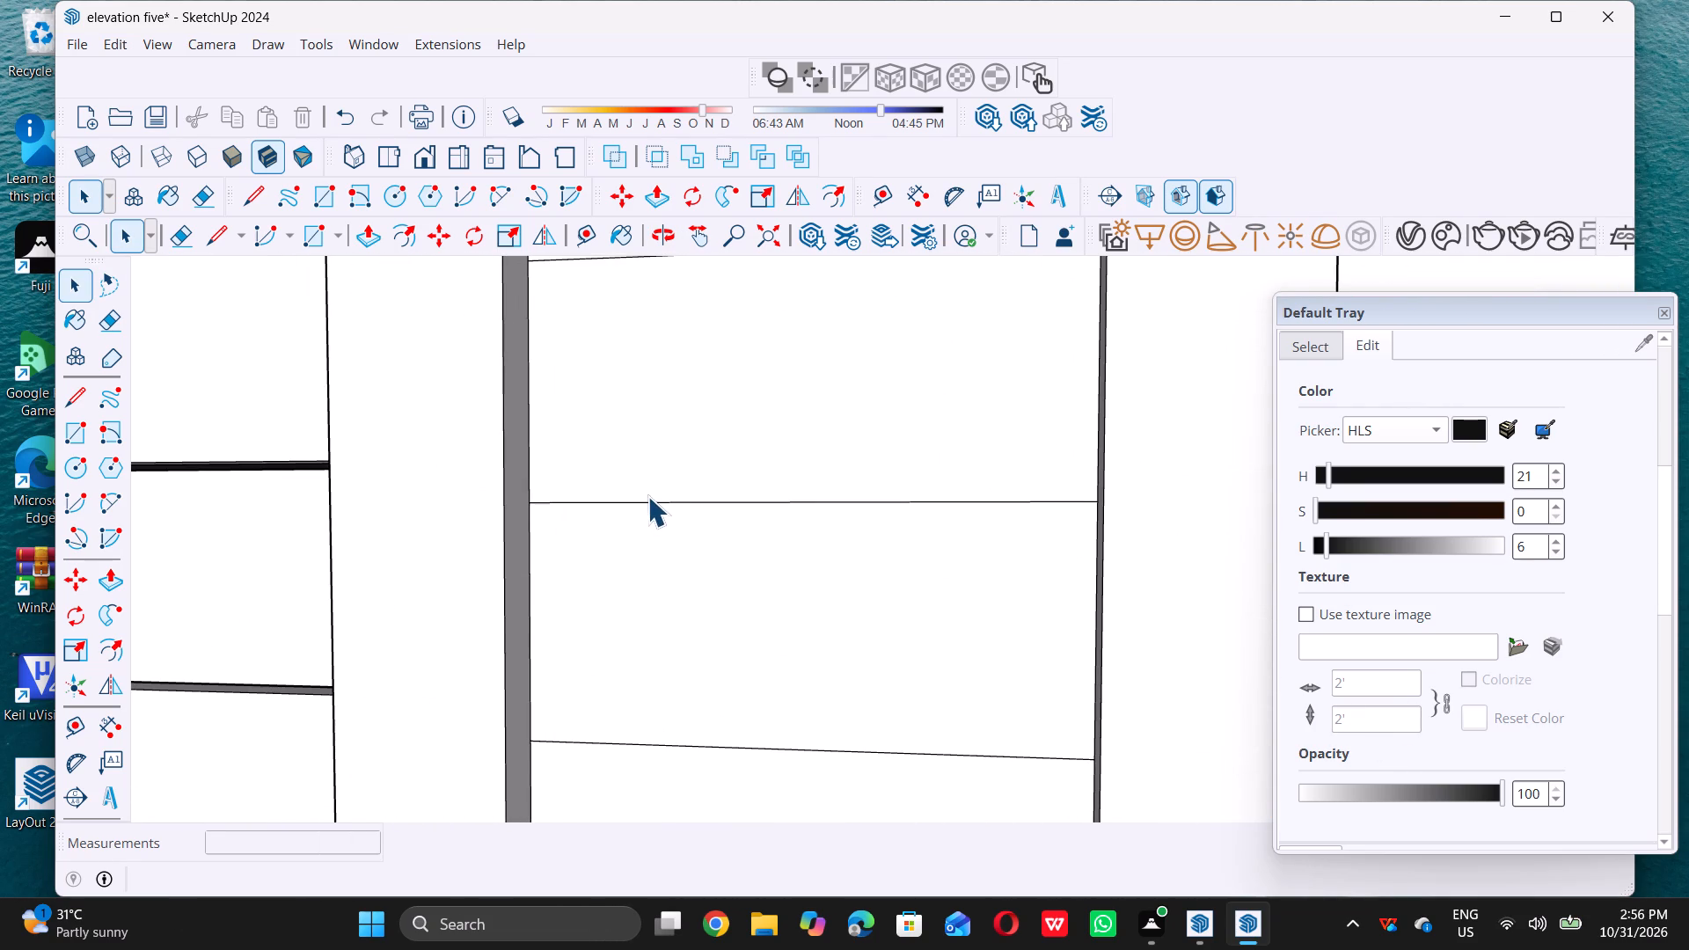
{"action": "key", "text": "t"}
{"action": "left_click", "coordinate": [651, 502]}
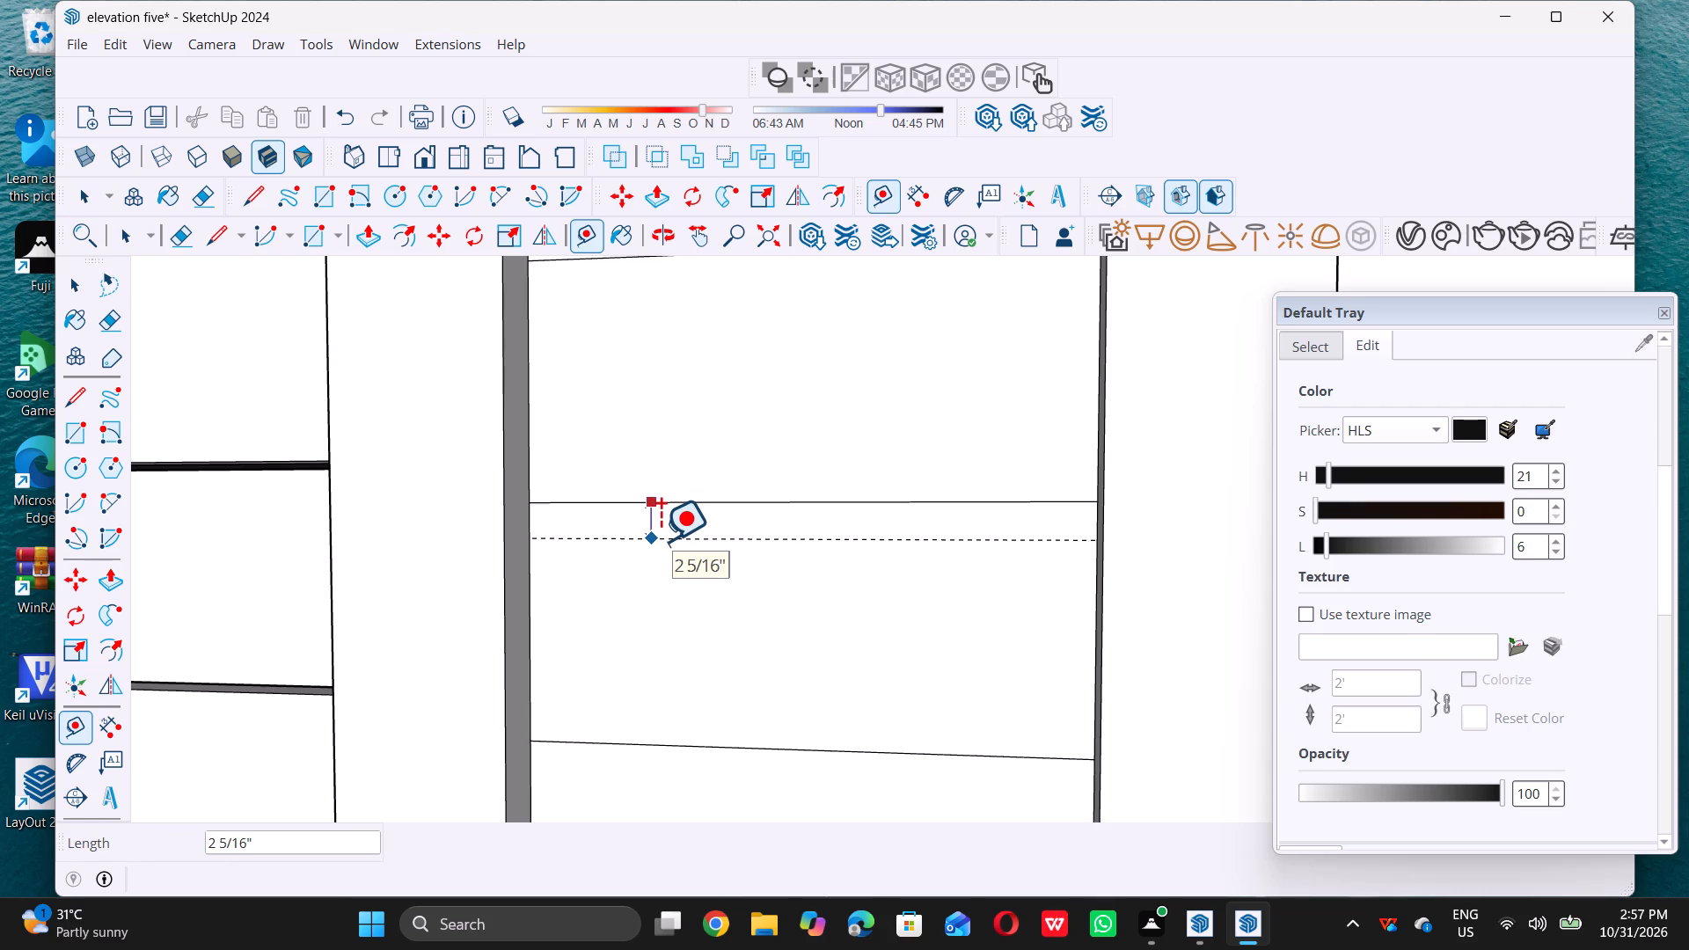
{"action": "type", "text": "0.5"}
{"action": "key", "text": "shift+quotedbl"}
{"action": "key", "text": "Return"}
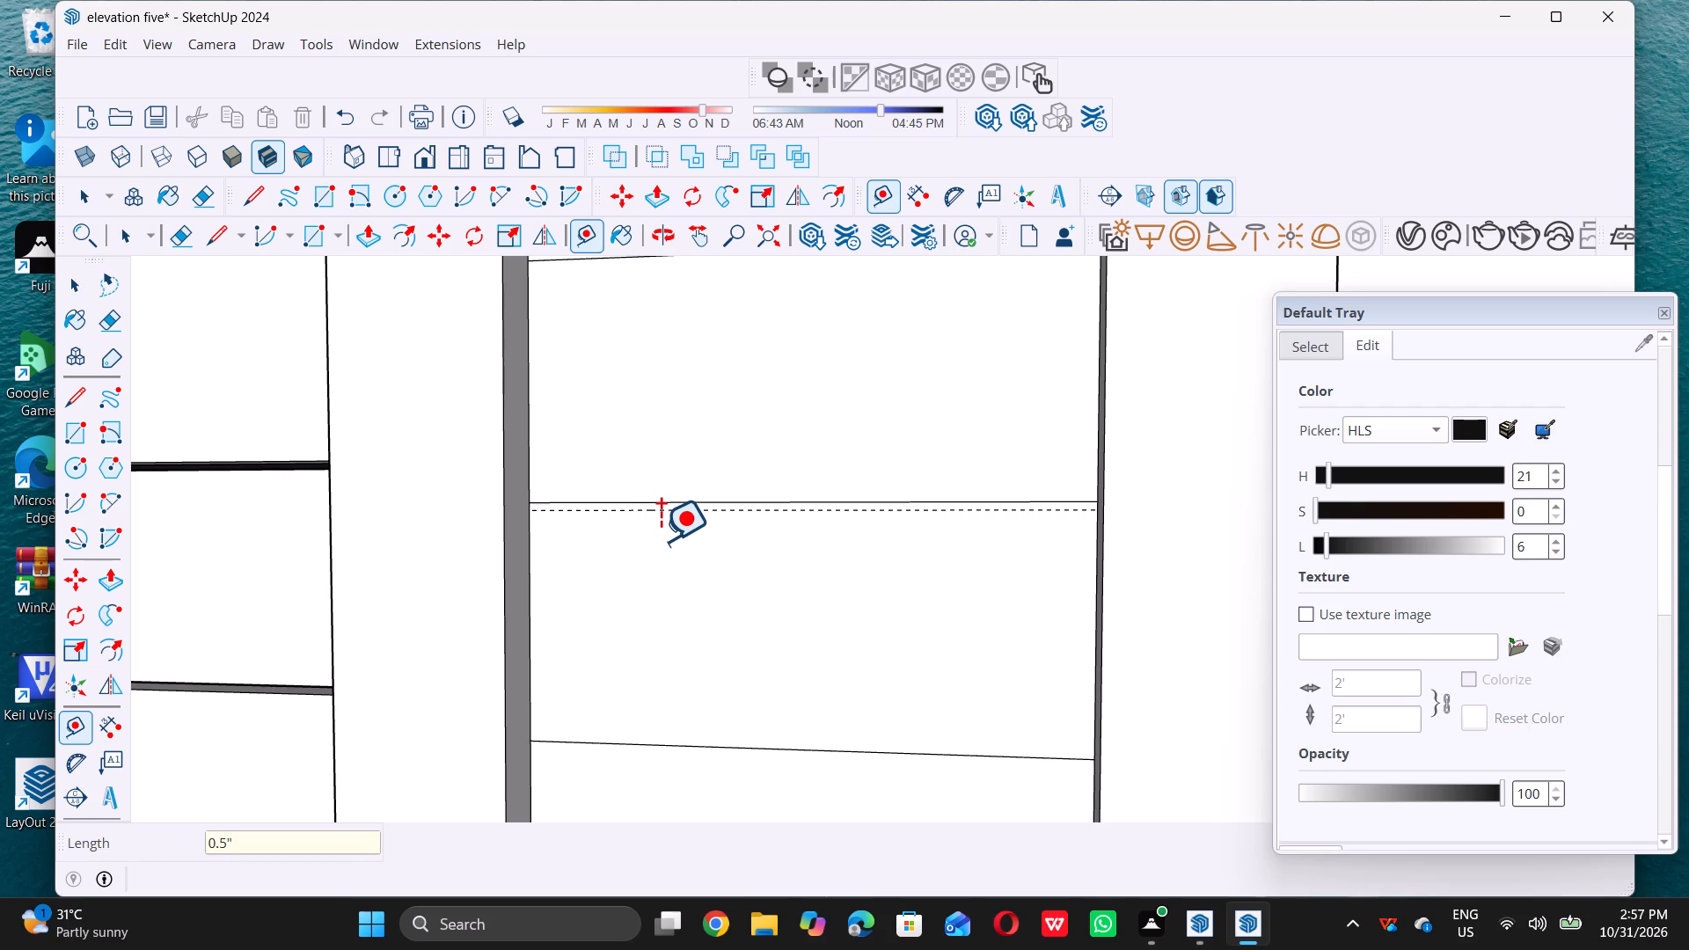
Place a guide line 0.5" below the second dividing line of the recessed strip between the windows.
{"action": "scroll", "coordinate": [656, 541], "scroll_direction": "down", "scroll_amount": 12}
{"action": "scroll", "coordinate": [706, 737], "scroll_direction": "up", "scroll_amount": 2}
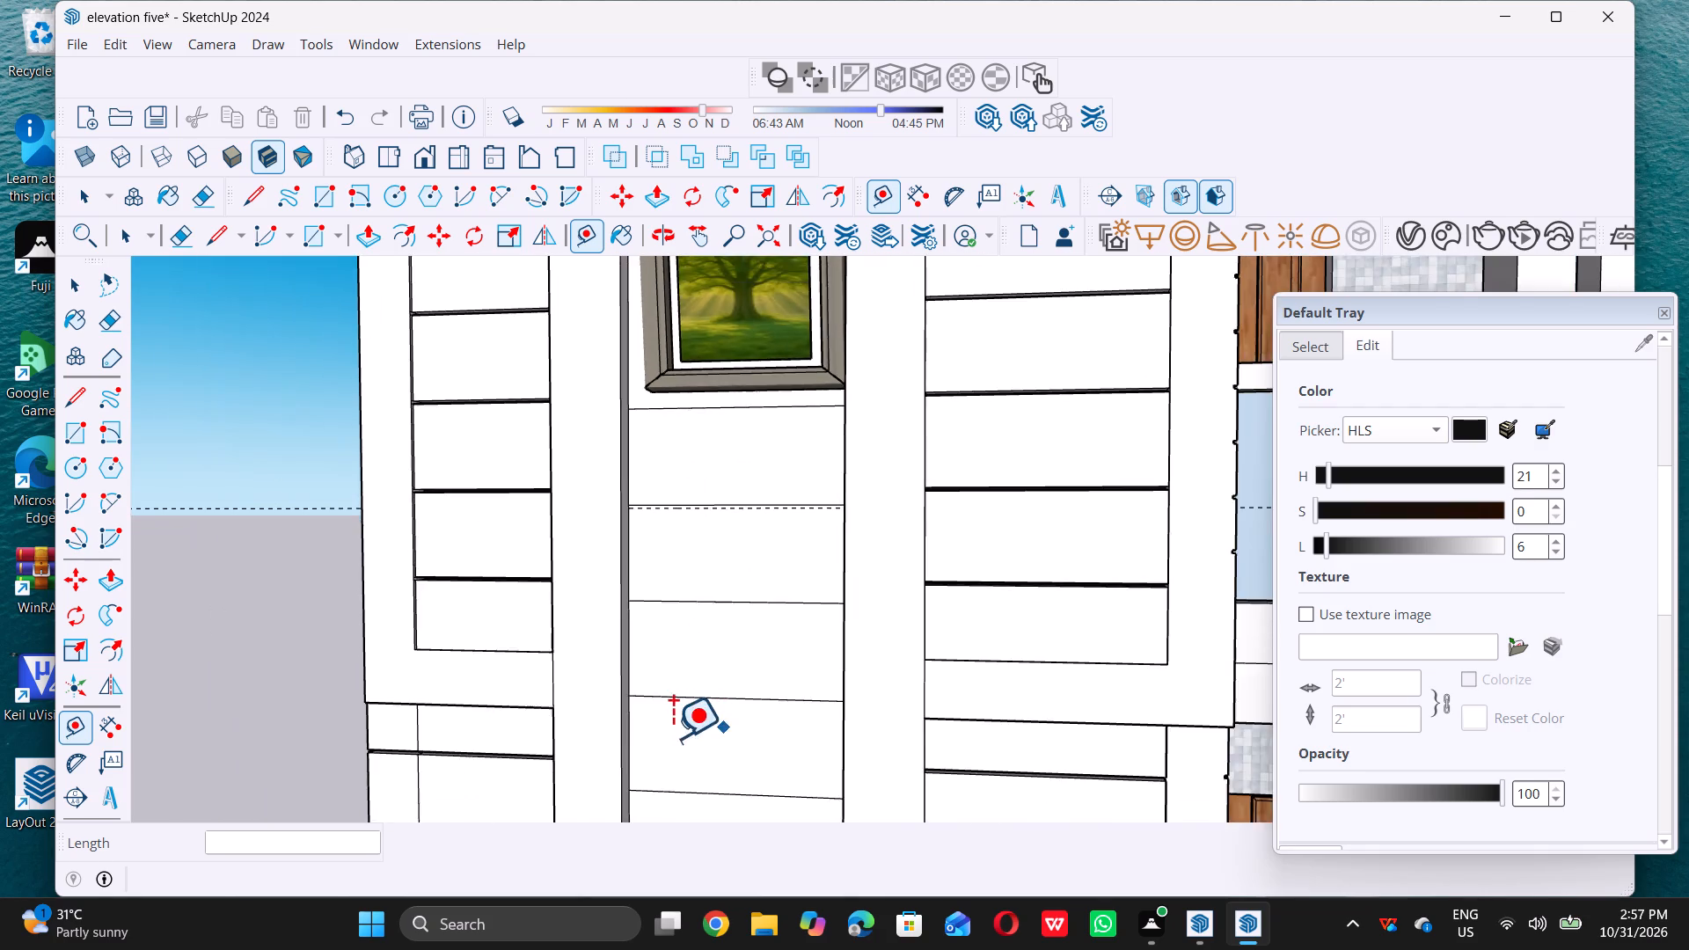
{"action": "scroll", "coordinate": [673, 737], "scroll_direction": "up", "scroll_amount": 7}
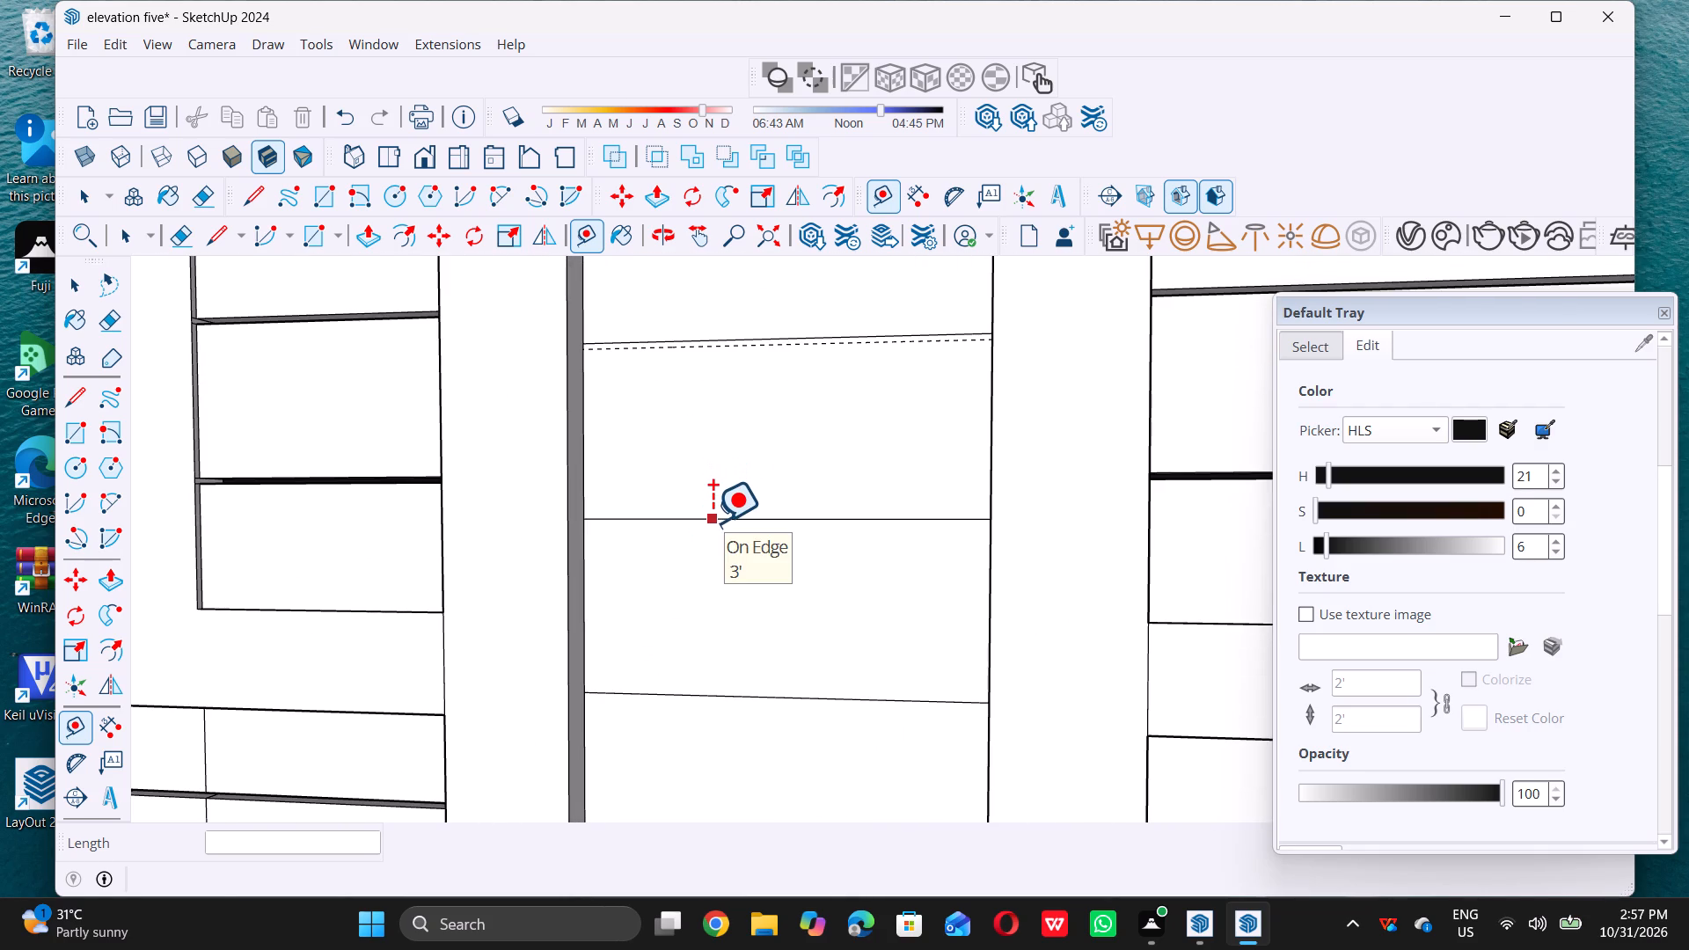
{"action": "left_click", "coordinate": [713, 522]}
{"action": "type", "text": "0."}
{"action": "key", "text": "period"}
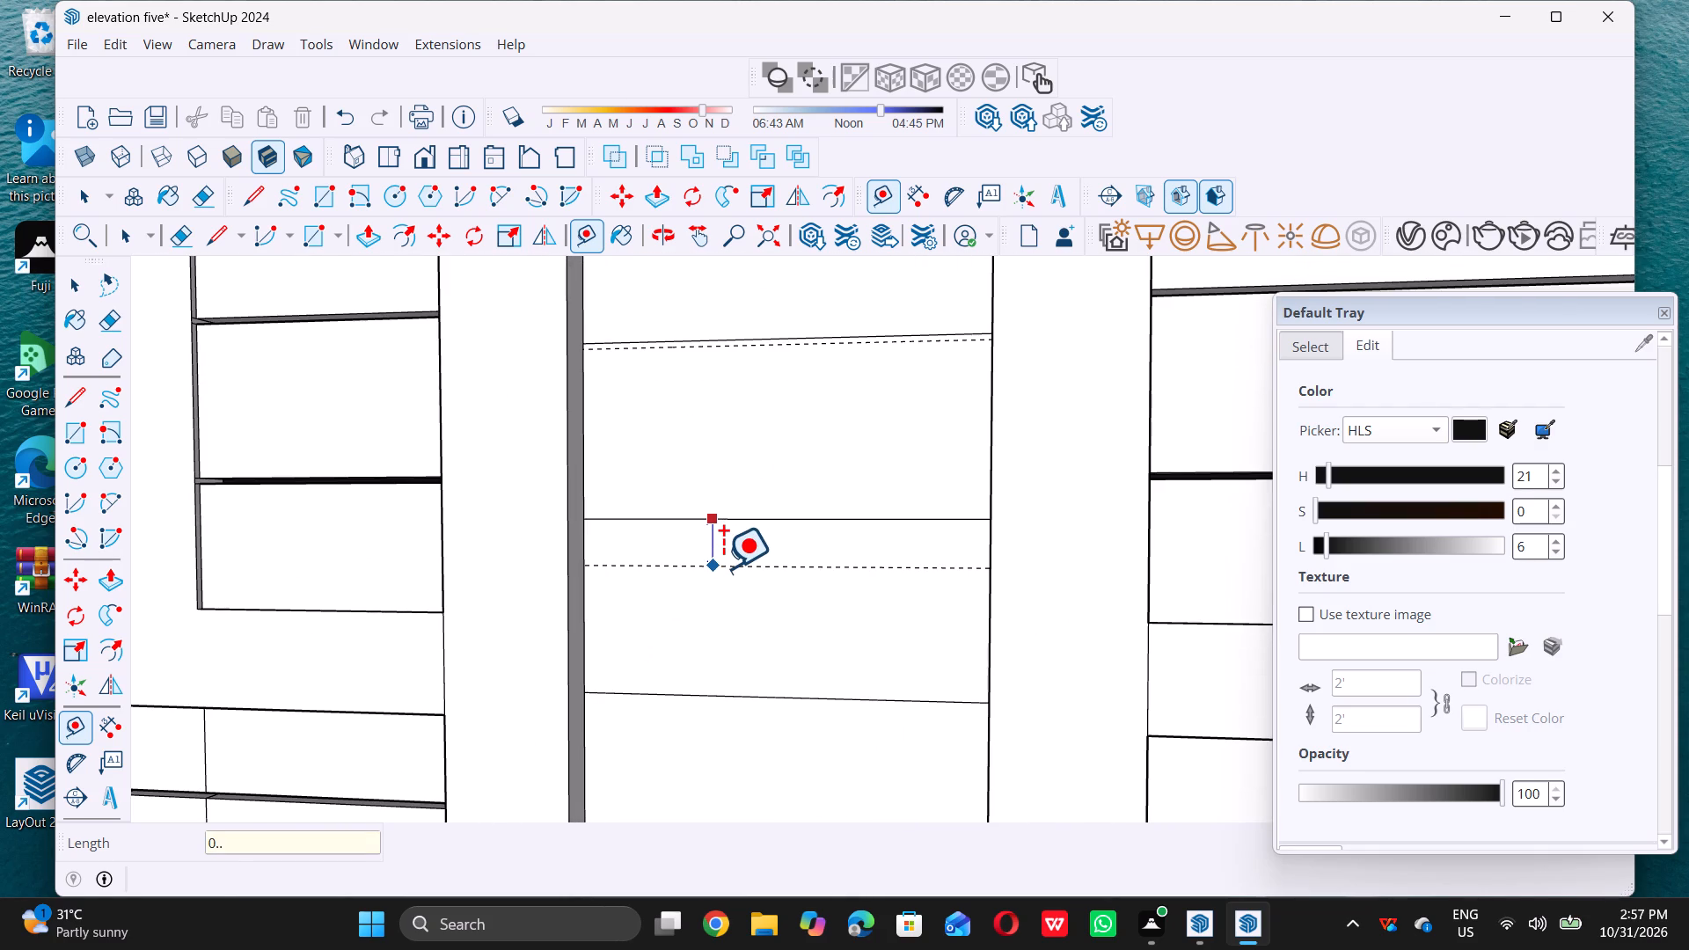
{"action": "key", "text": "BackSpace"}
{"action": "key", "text": "5"}
{"action": "key", "text": "shift+quotedbl"}
{"action": "key", "text": "Return"}
Place a guide line 0.5" below the third dividing line of the recessed strip between the windows.
{"action": "scroll", "coordinate": [762, 559], "scroll_direction": "down", "scroll_amount": 3}
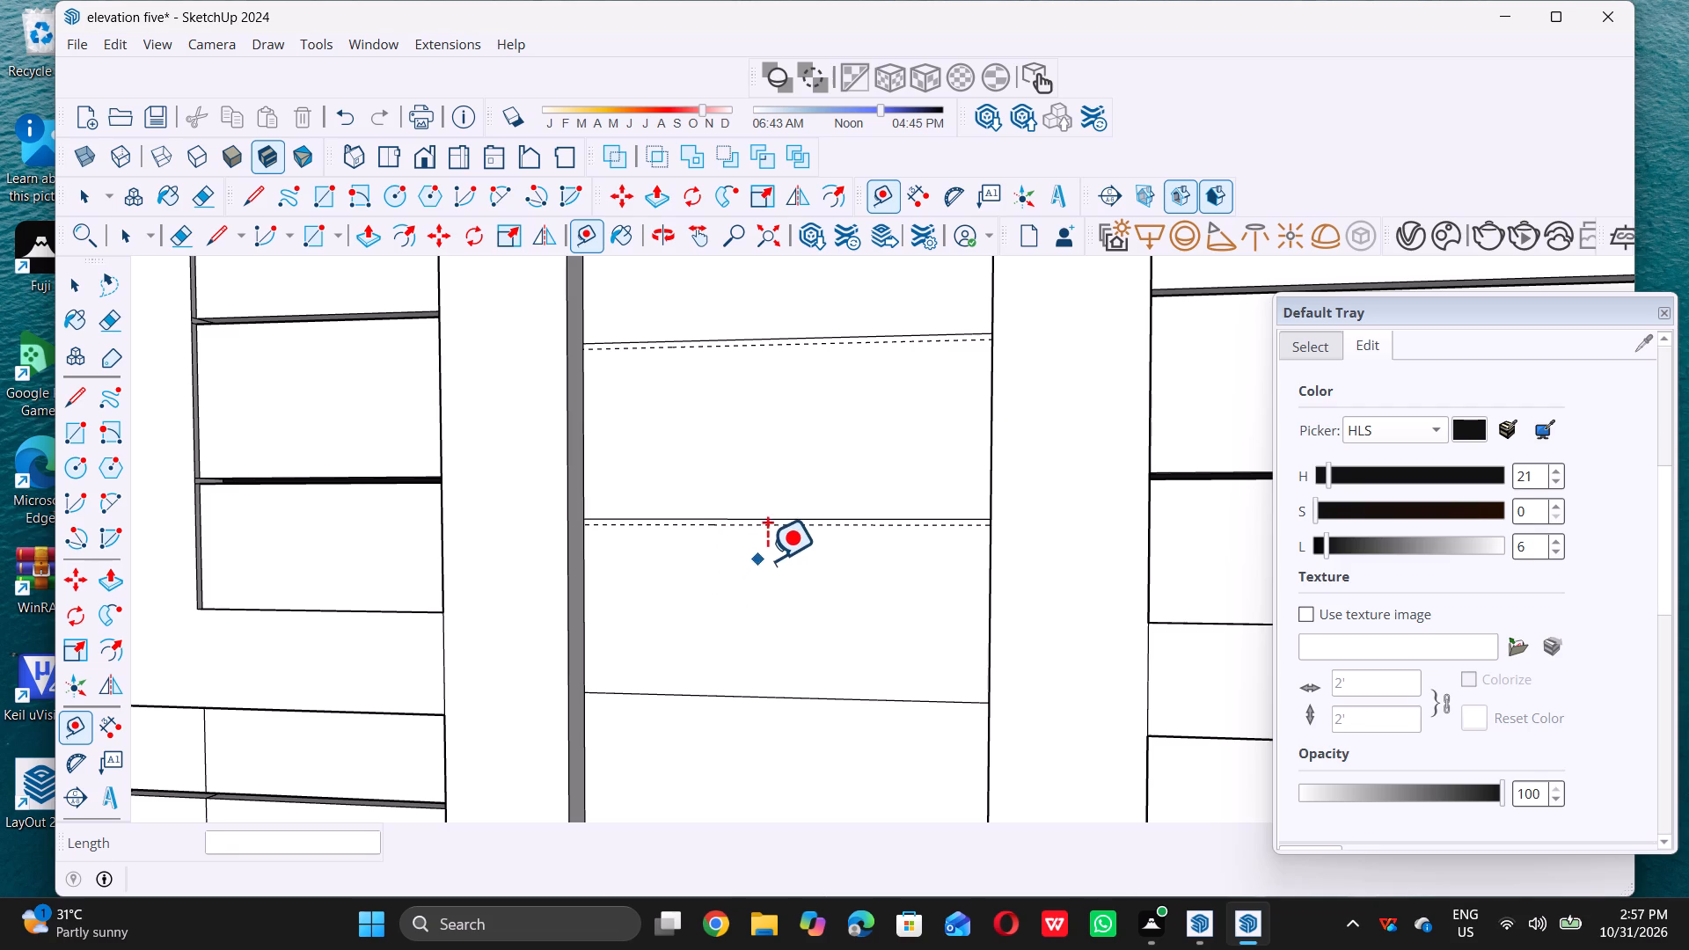
{"action": "scroll", "coordinate": [767, 559], "scroll_direction": "down", "scroll_amount": 6}
{"action": "scroll", "coordinate": [741, 626], "scroll_direction": "up", "scroll_amount": 5}
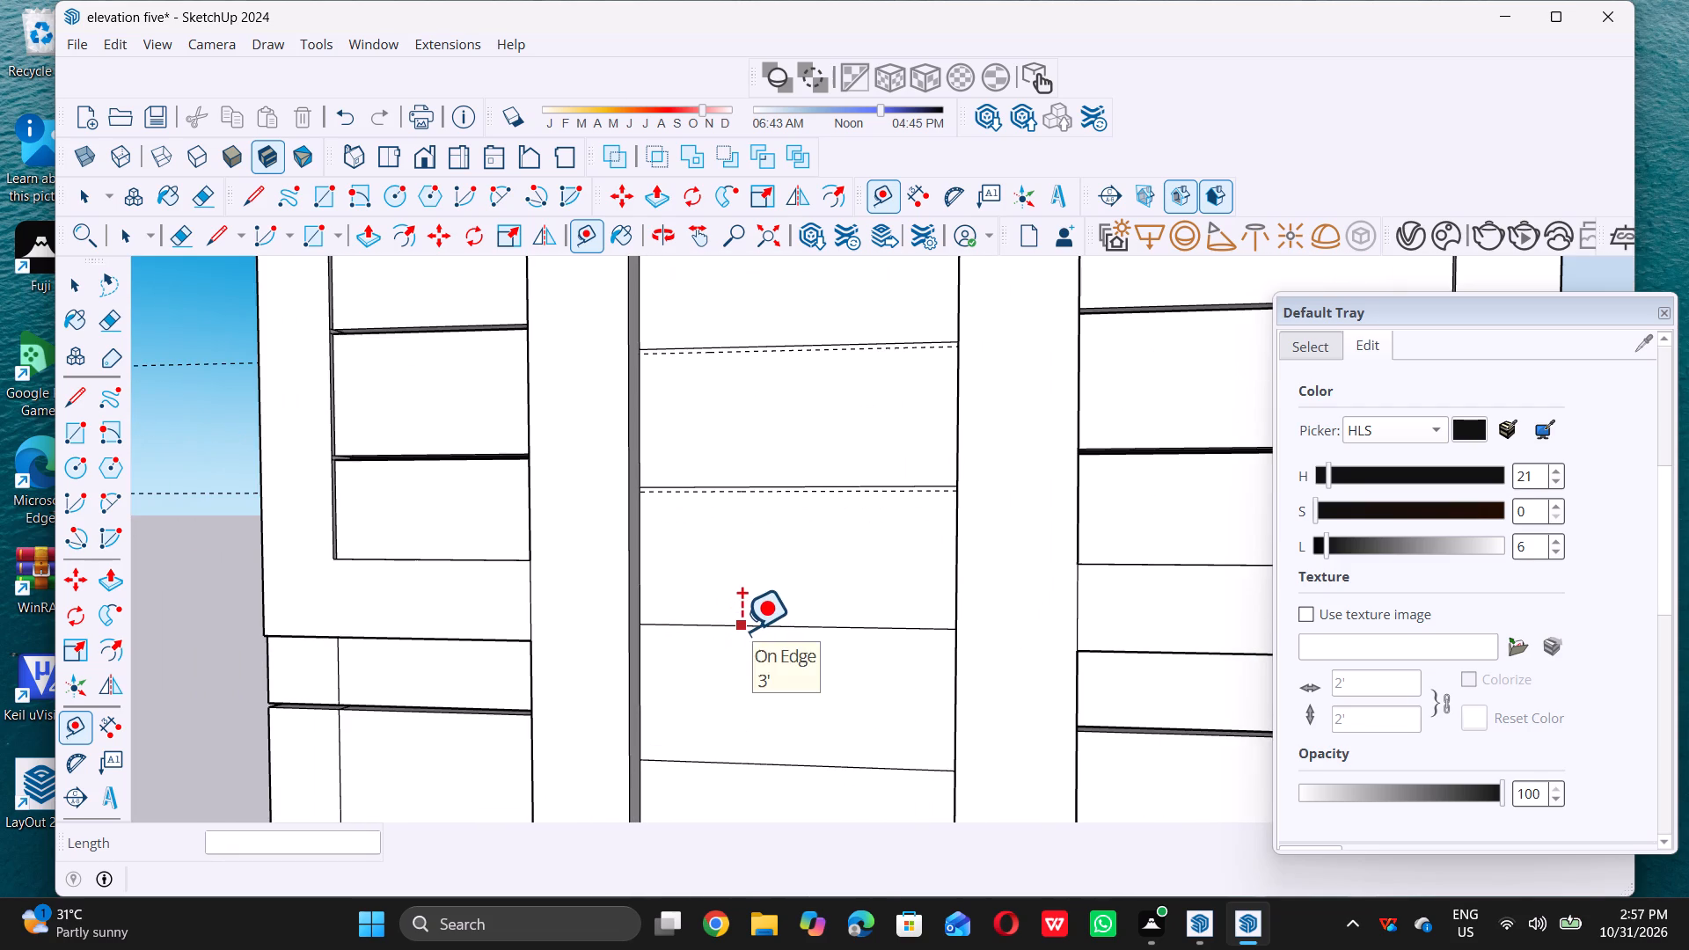
{"action": "double_click", "coordinate": [742, 630]}
{"action": "scroll", "coordinate": [749, 685], "scroll_direction": "down", "scroll_amount": 4}
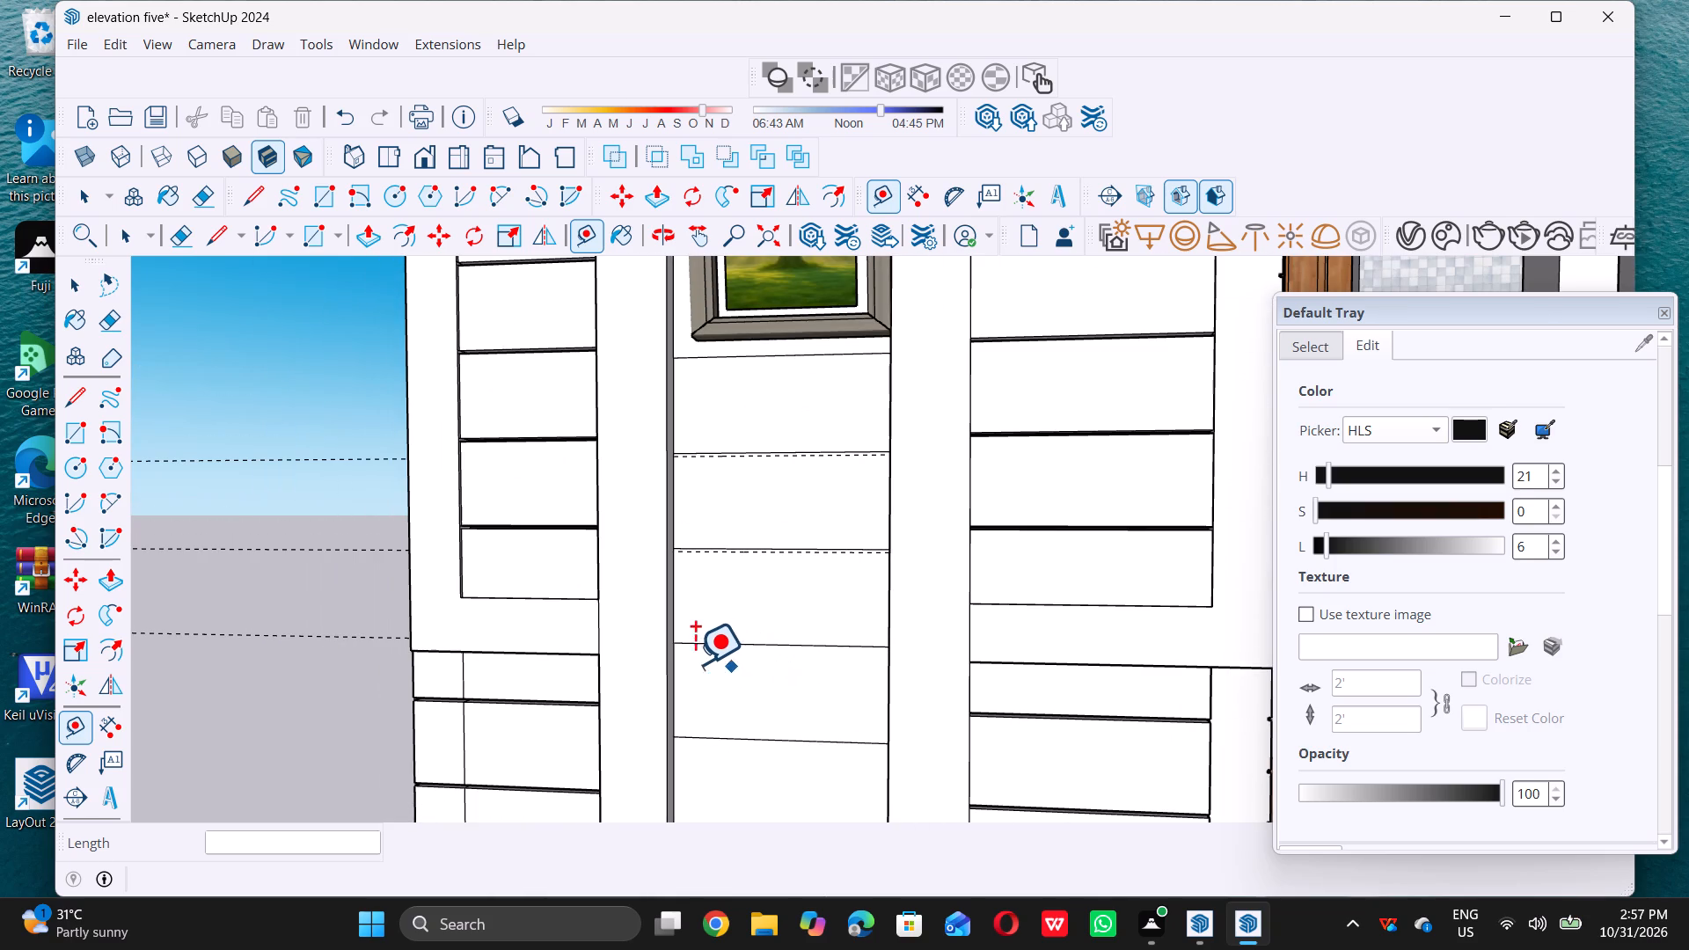
{"action": "left_click", "coordinate": [767, 641]}
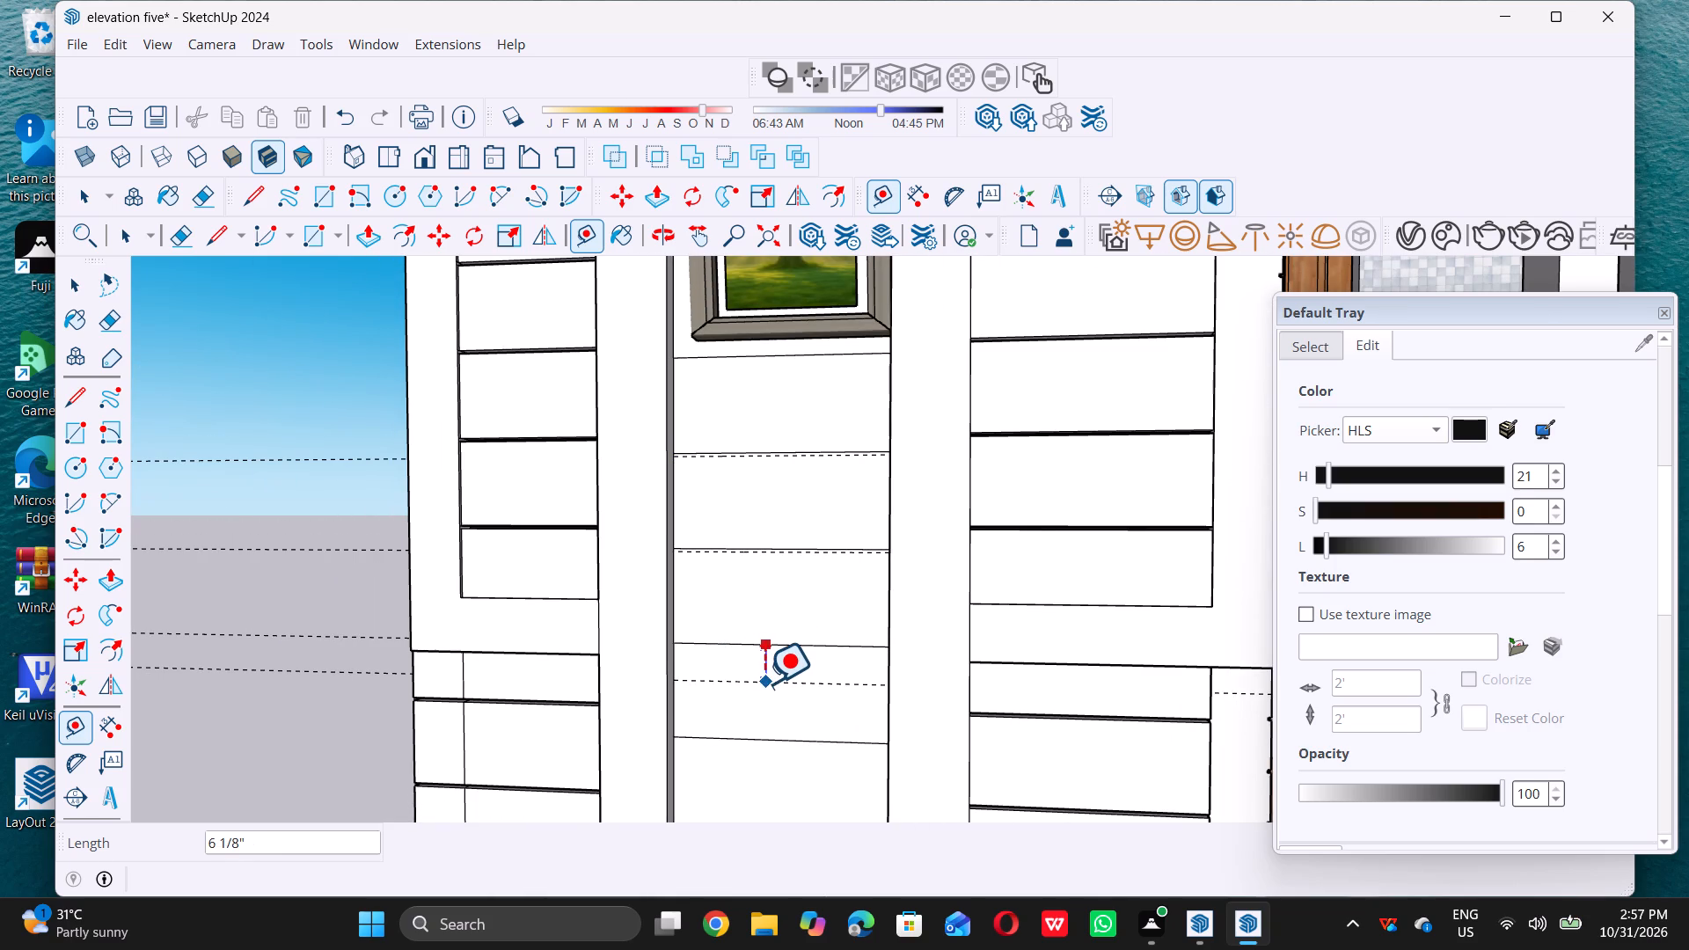
{"action": "type", "text": "0.5"}
{"action": "key", "text": "shift+quotedbl"}
{"action": "key", "text": "Return"}
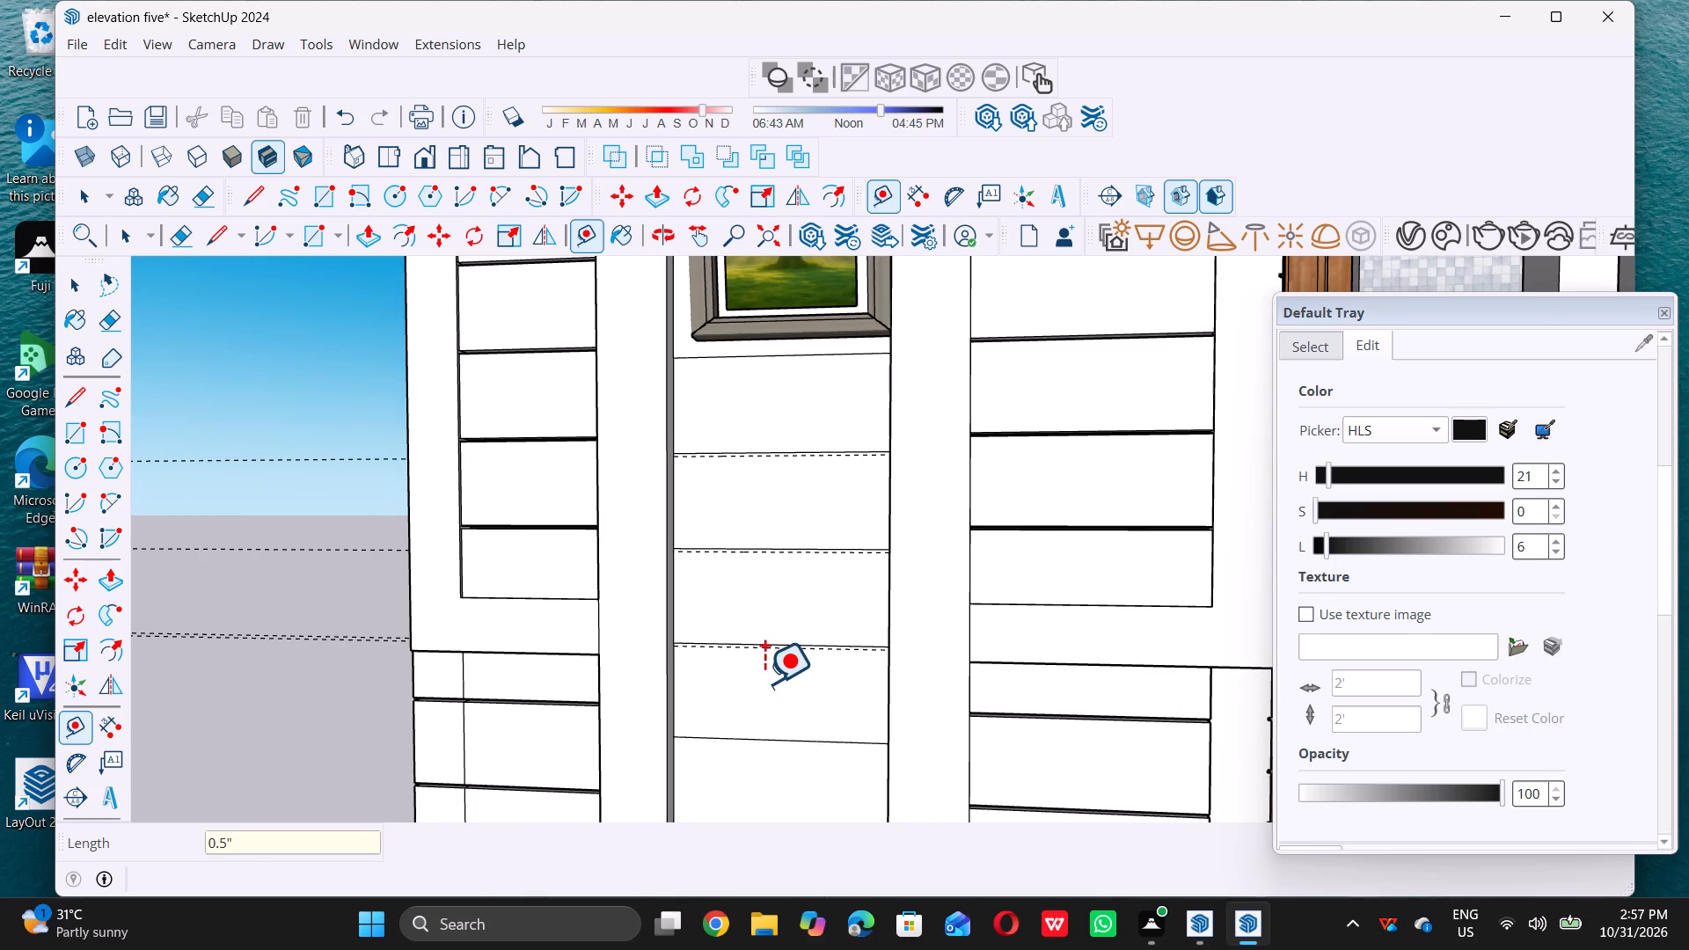
Try to repeat the guide line offset on the fourth dividing line, the one nearest above the lower window's top edge line.
{"action": "scroll", "coordinate": [805, 519], "scroll_direction": "down", "scroll_amount": 6}
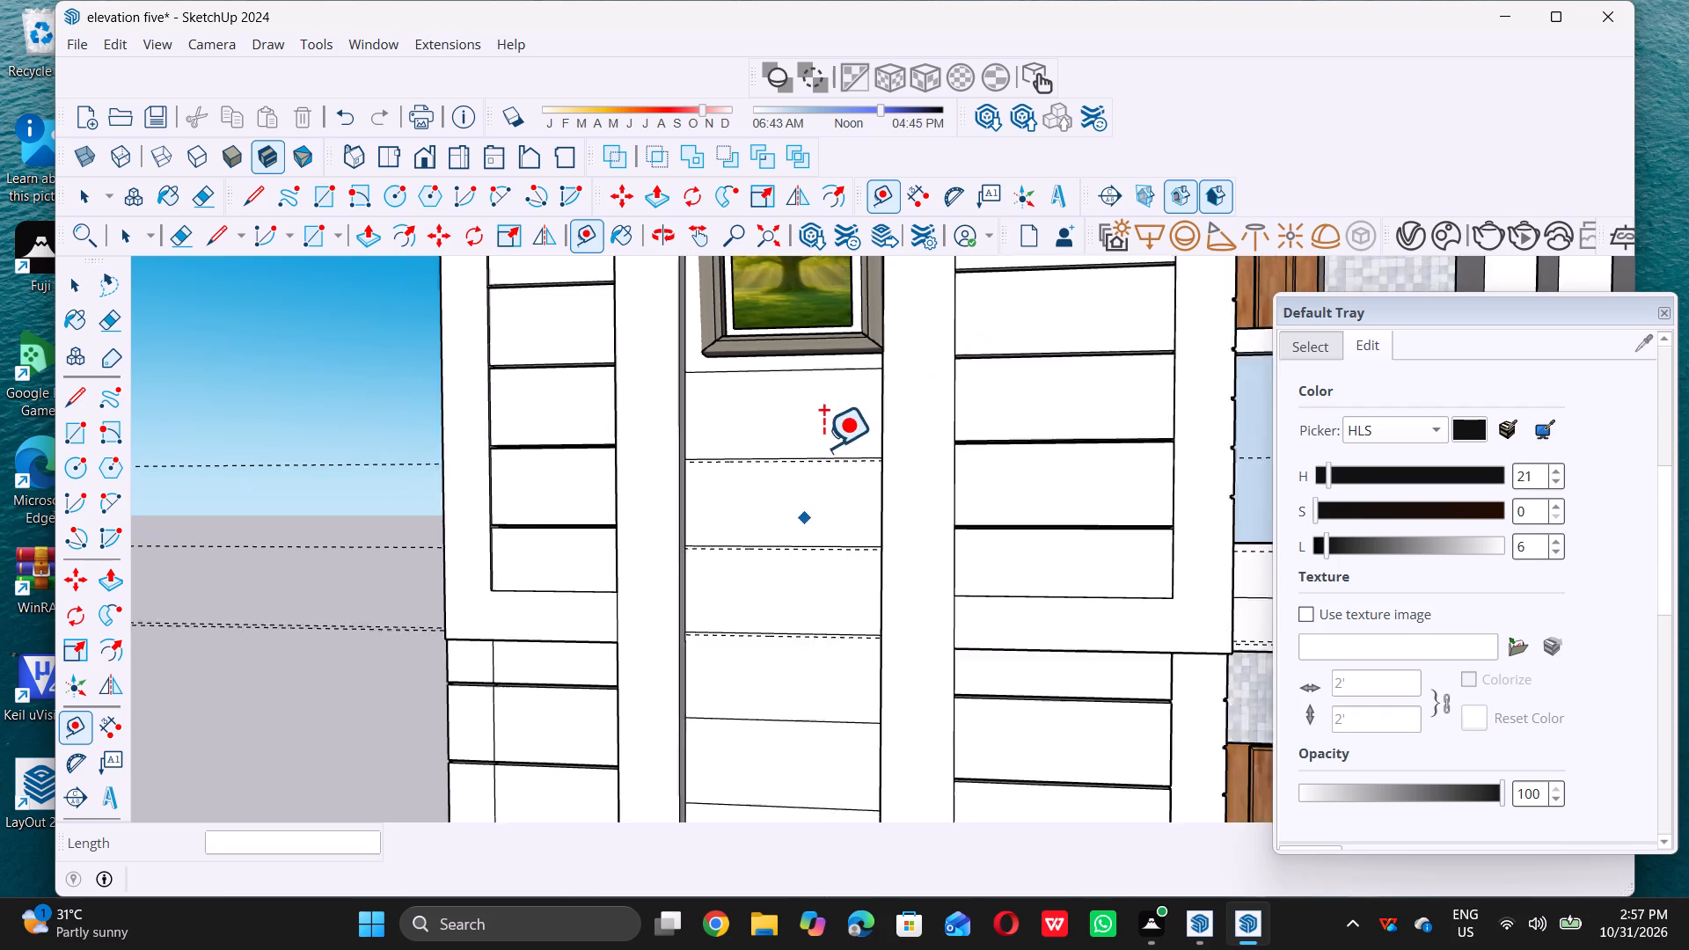
{"action": "scroll", "coordinate": [823, 447], "scroll_direction": "down", "scroll_amount": 6}
{"action": "scroll", "coordinate": [809, 633], "scroll_direction": "up", "scroll_amount": 11}
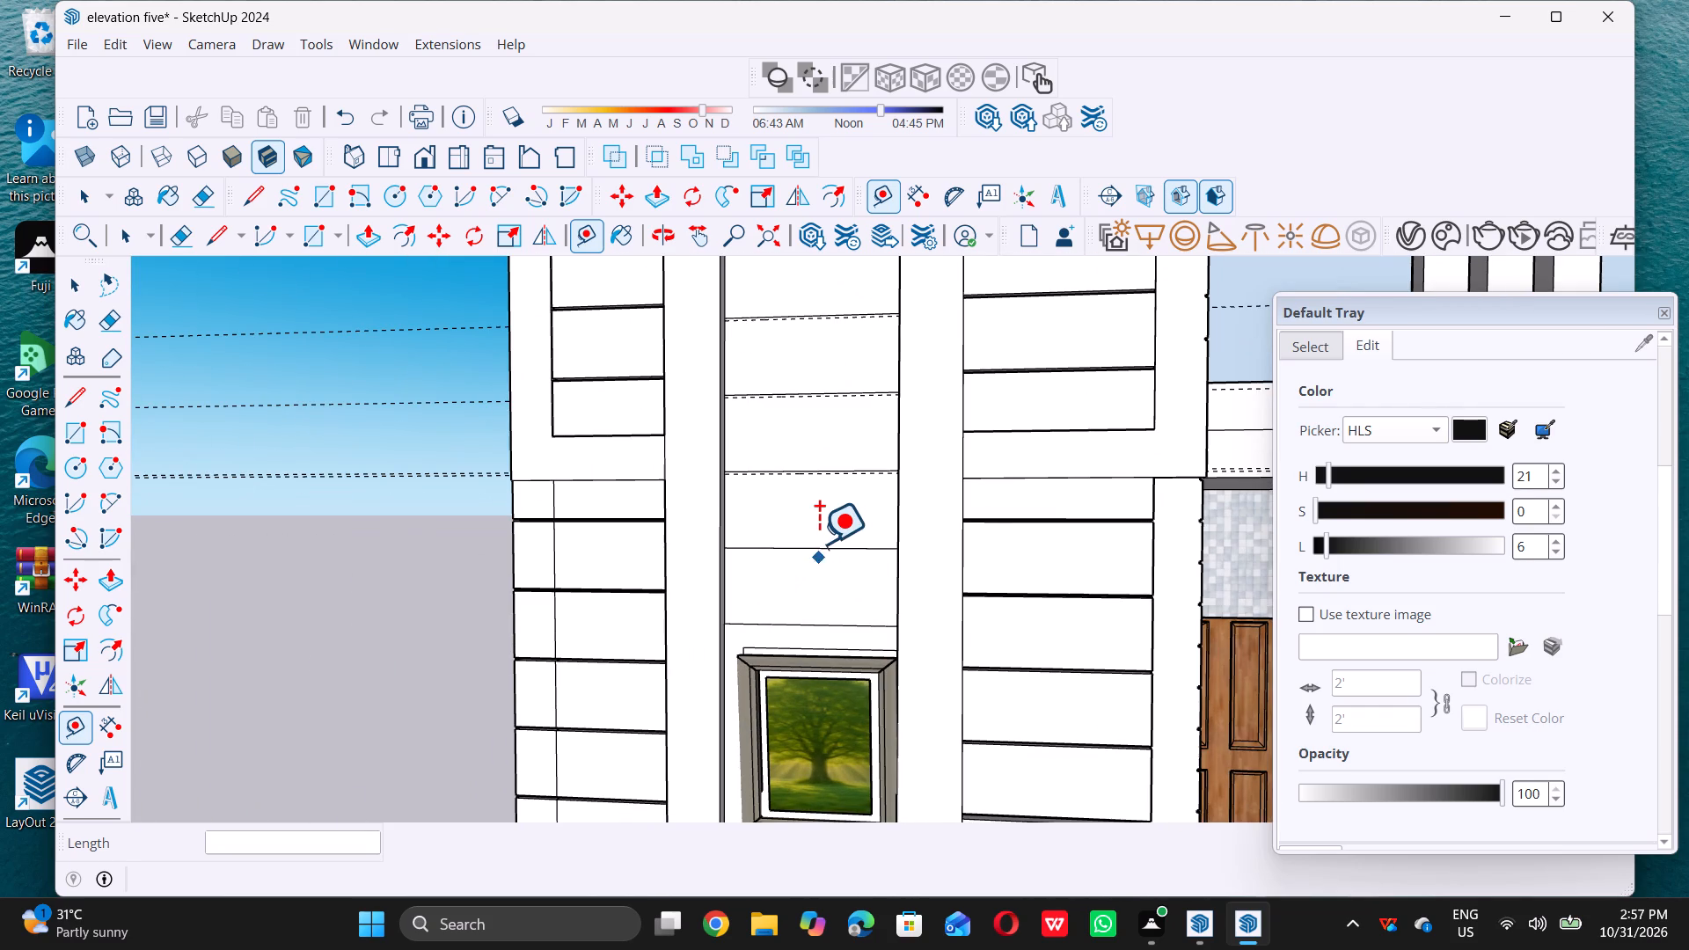
{"action": "double_click", "coordinate": [812, 548]}
{"action": "scroll", "coordinate": [823, 587], "scroll_direction": "down", "scroll_amount": 2}
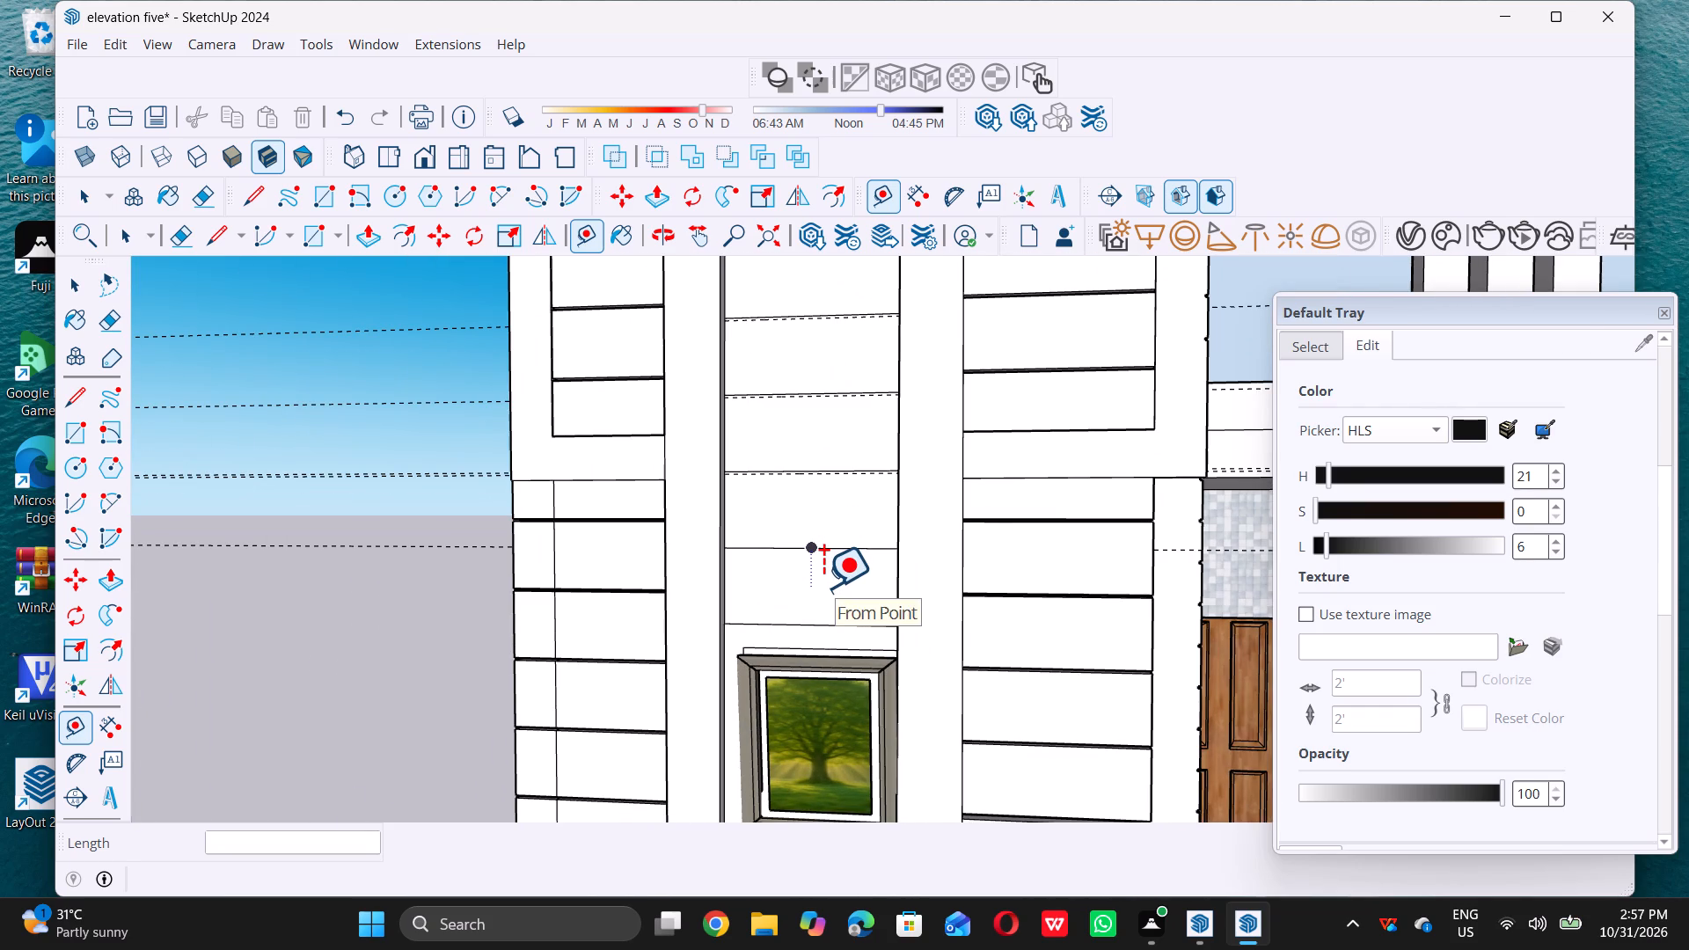
{"action": "scroll", "coordinate": [823, 587], "scroll_direction": "down", "scroll_amount": 4}
{"action": "scroll", "coordinate": [823, 566], "scroll_direction": "up", "scroll_amount": 4}
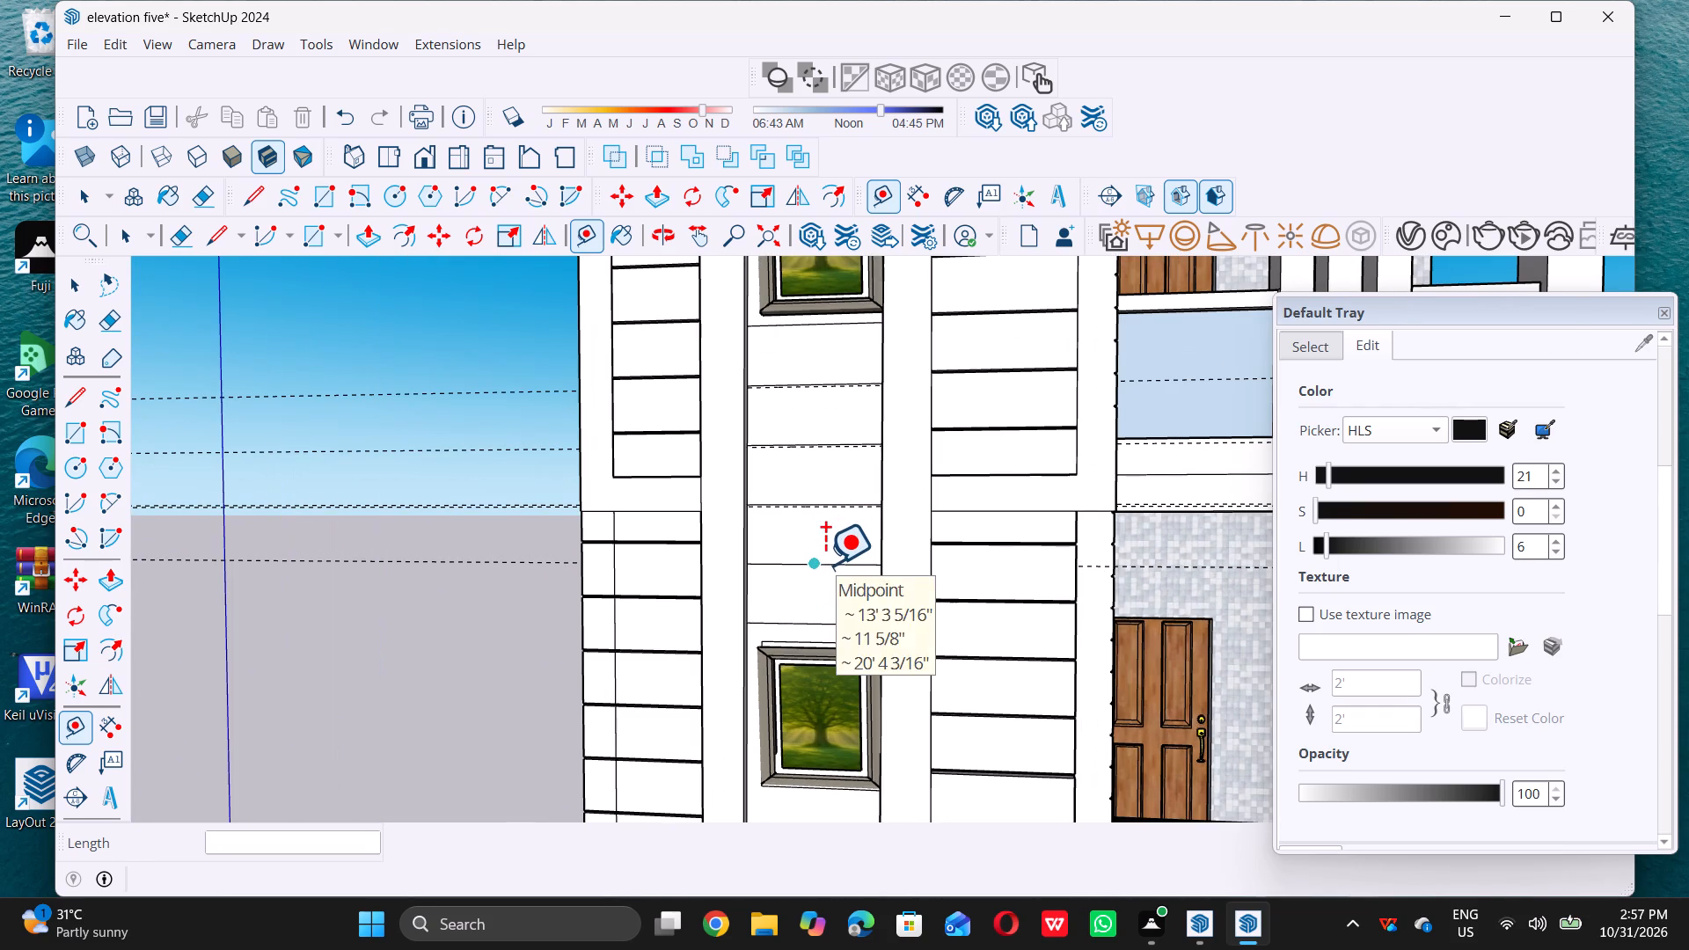
{"action": "double_click", "coordinate": [825, 564]}
{"action": "key", "text": "space"}
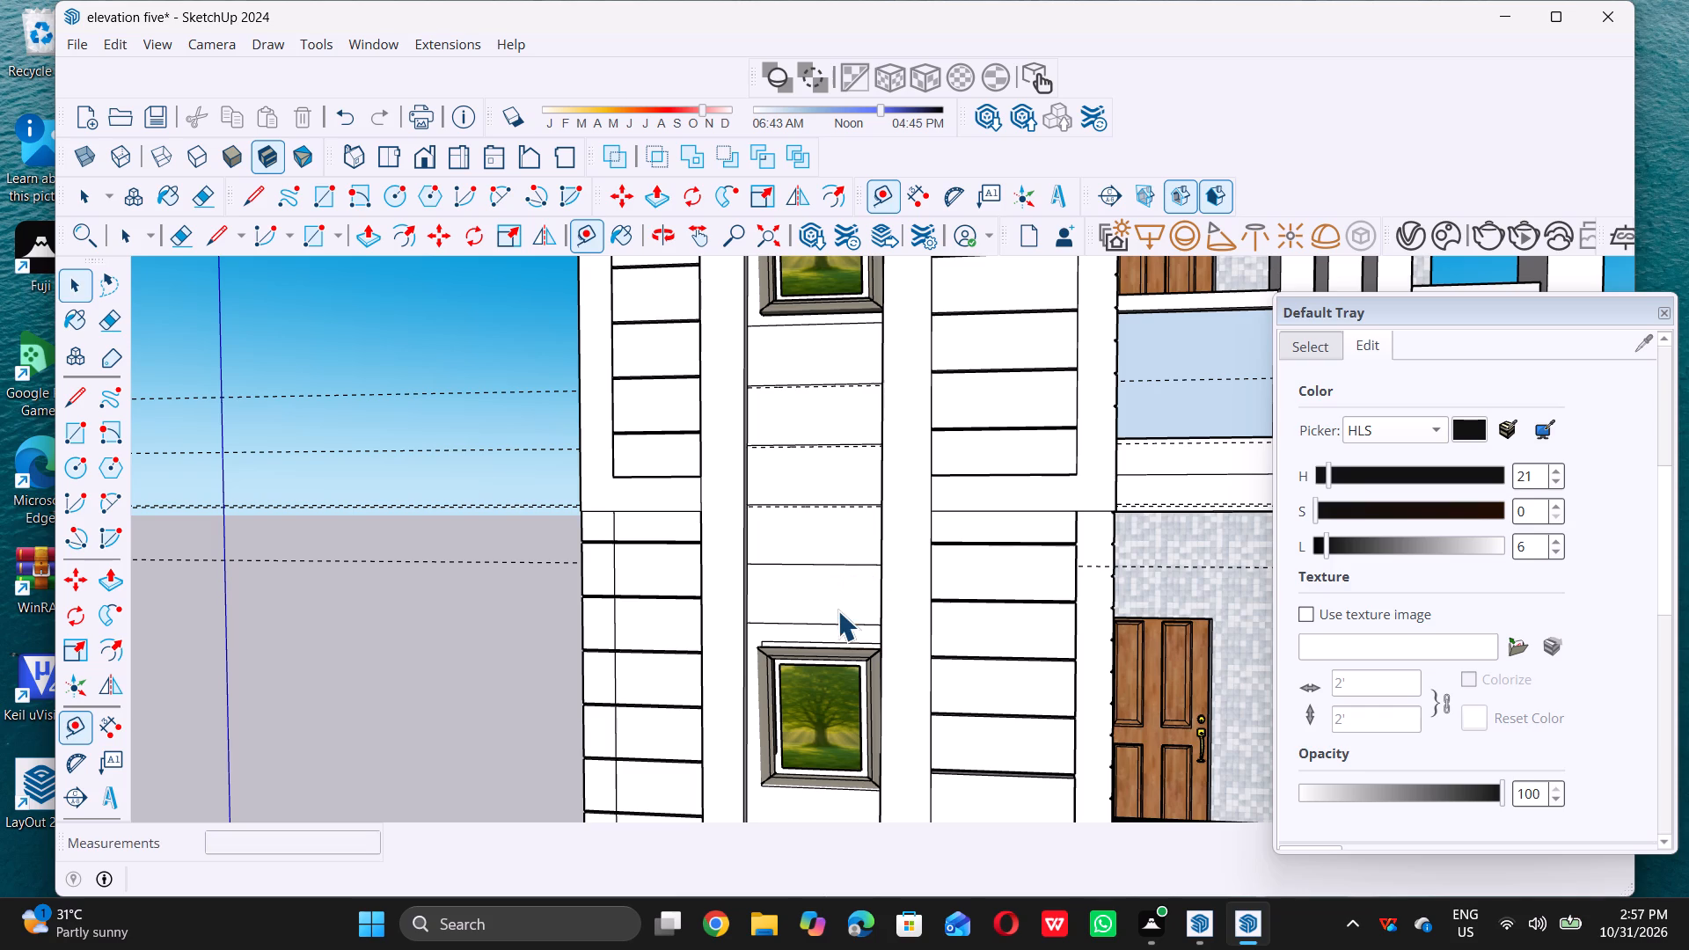
Place a guide line 0.5" below the fourth dividing line of the recessed strip between the windows.
{"action": "type", "text": "t"}
{"action": "scroll", "coordinate": [835, 610], "scroll_direction": "up", "scroll_amount": 4}
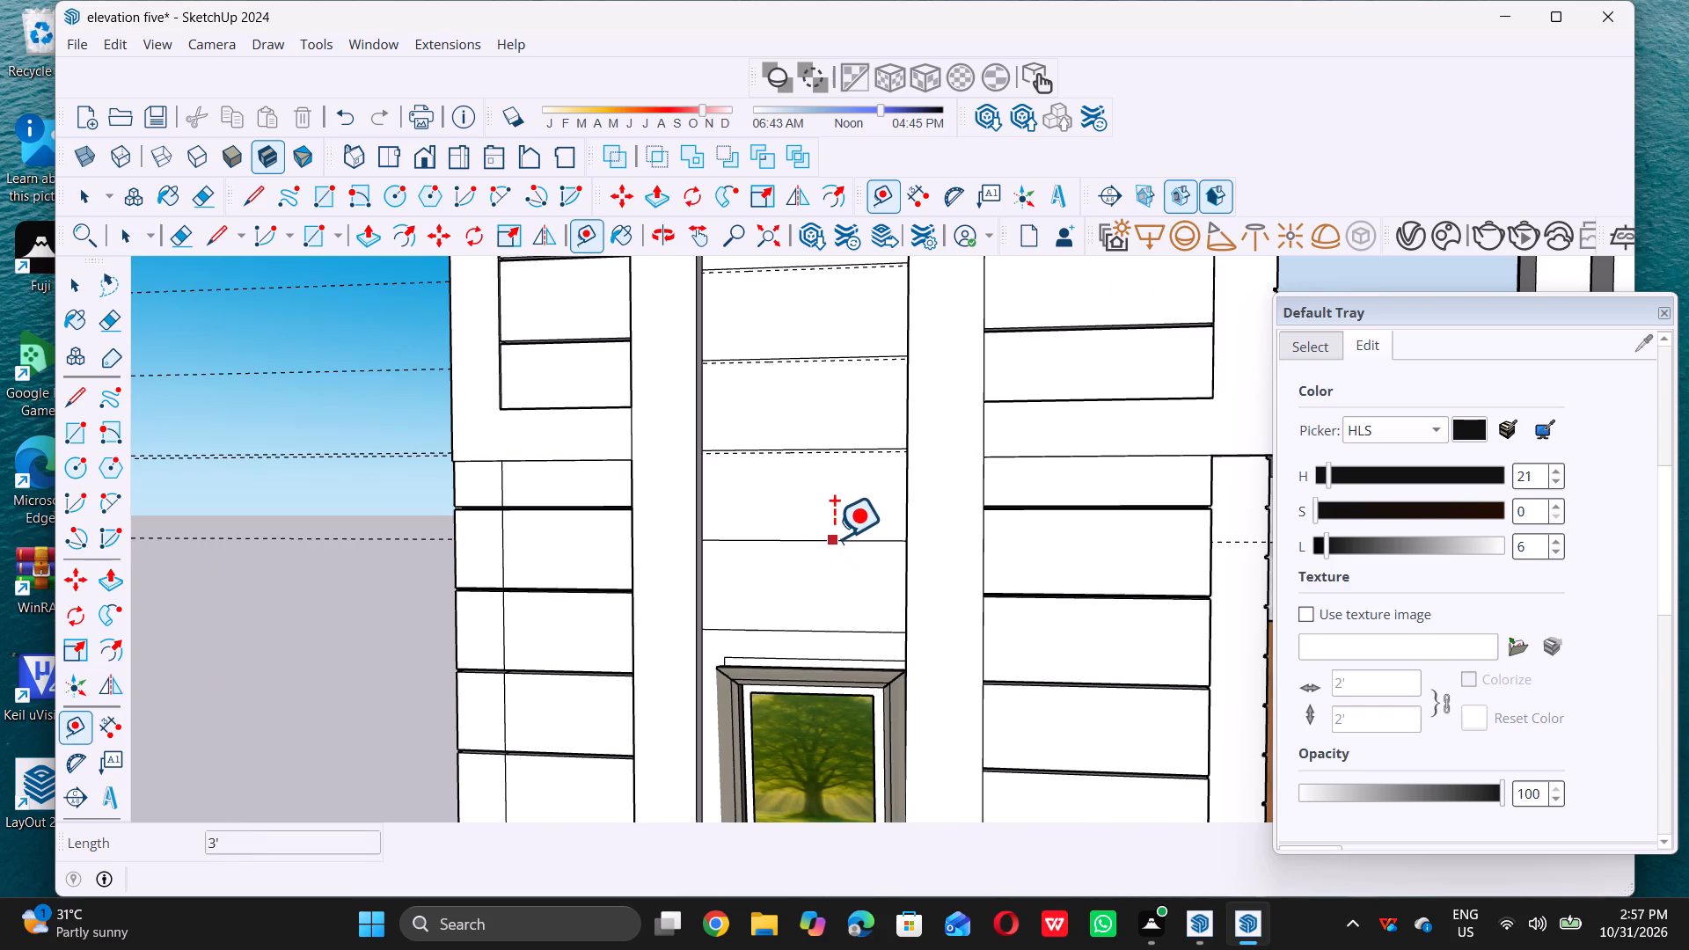
{"action": "left_click", "coordinate": [834, 537]}
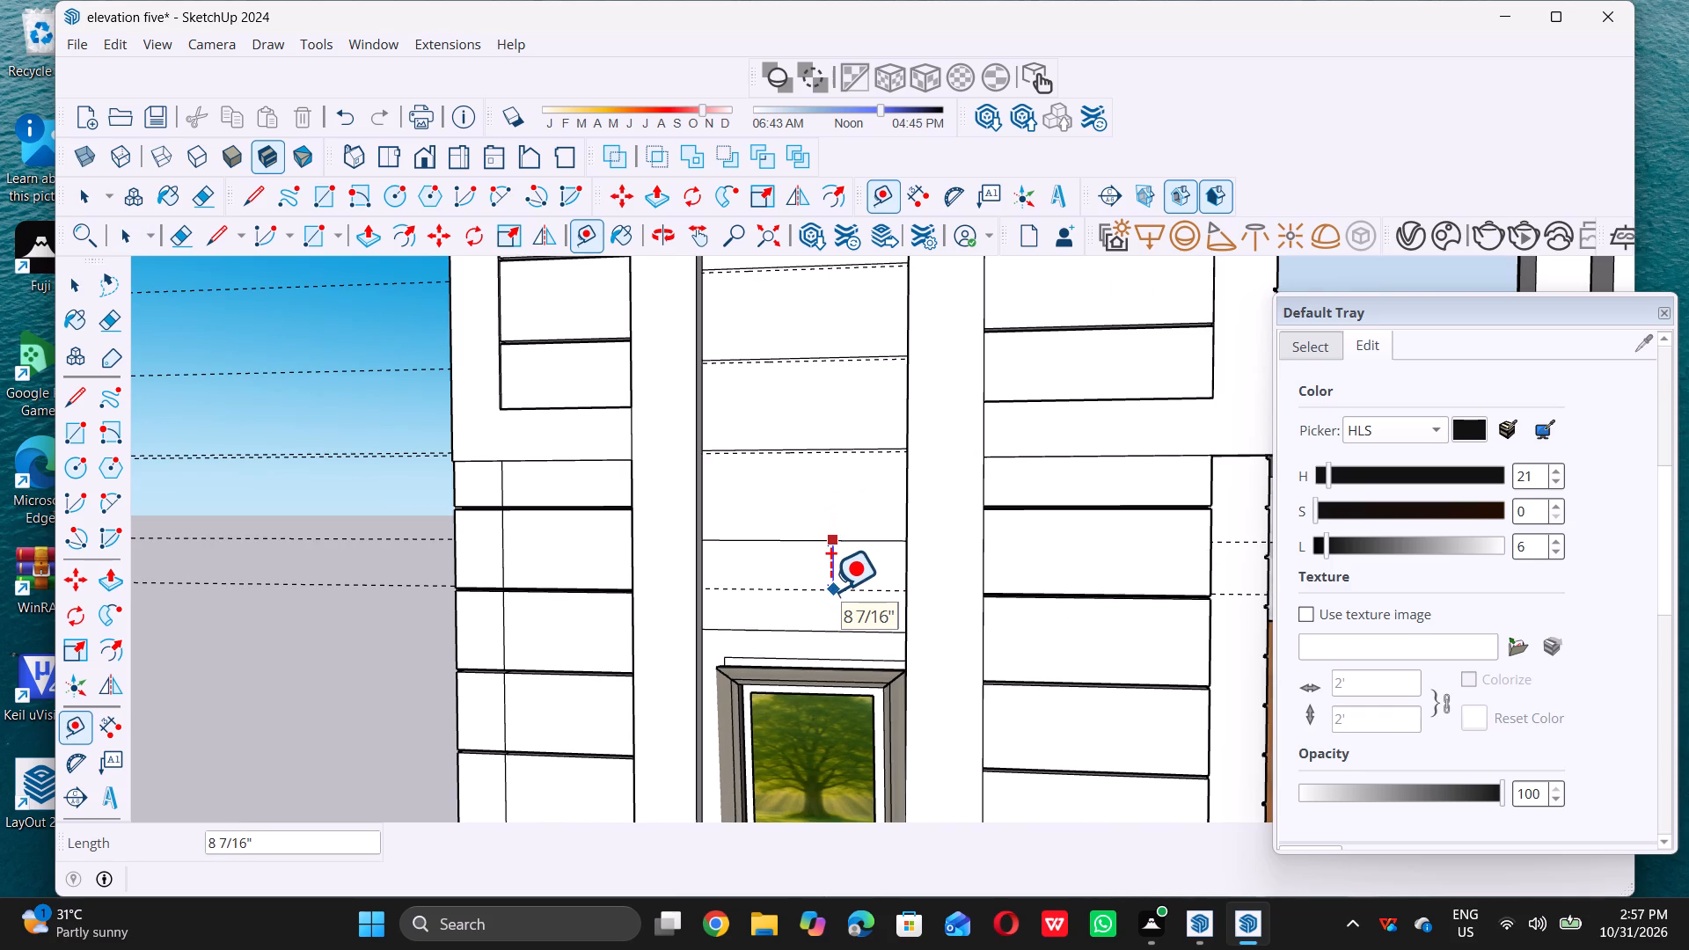
{"action": "type", "text": "0.5"}
{"action": "key", "text": "shift+quotedbl"}
{"action": "key", "text": "Return"}
{"action": "key", "text": "space"}
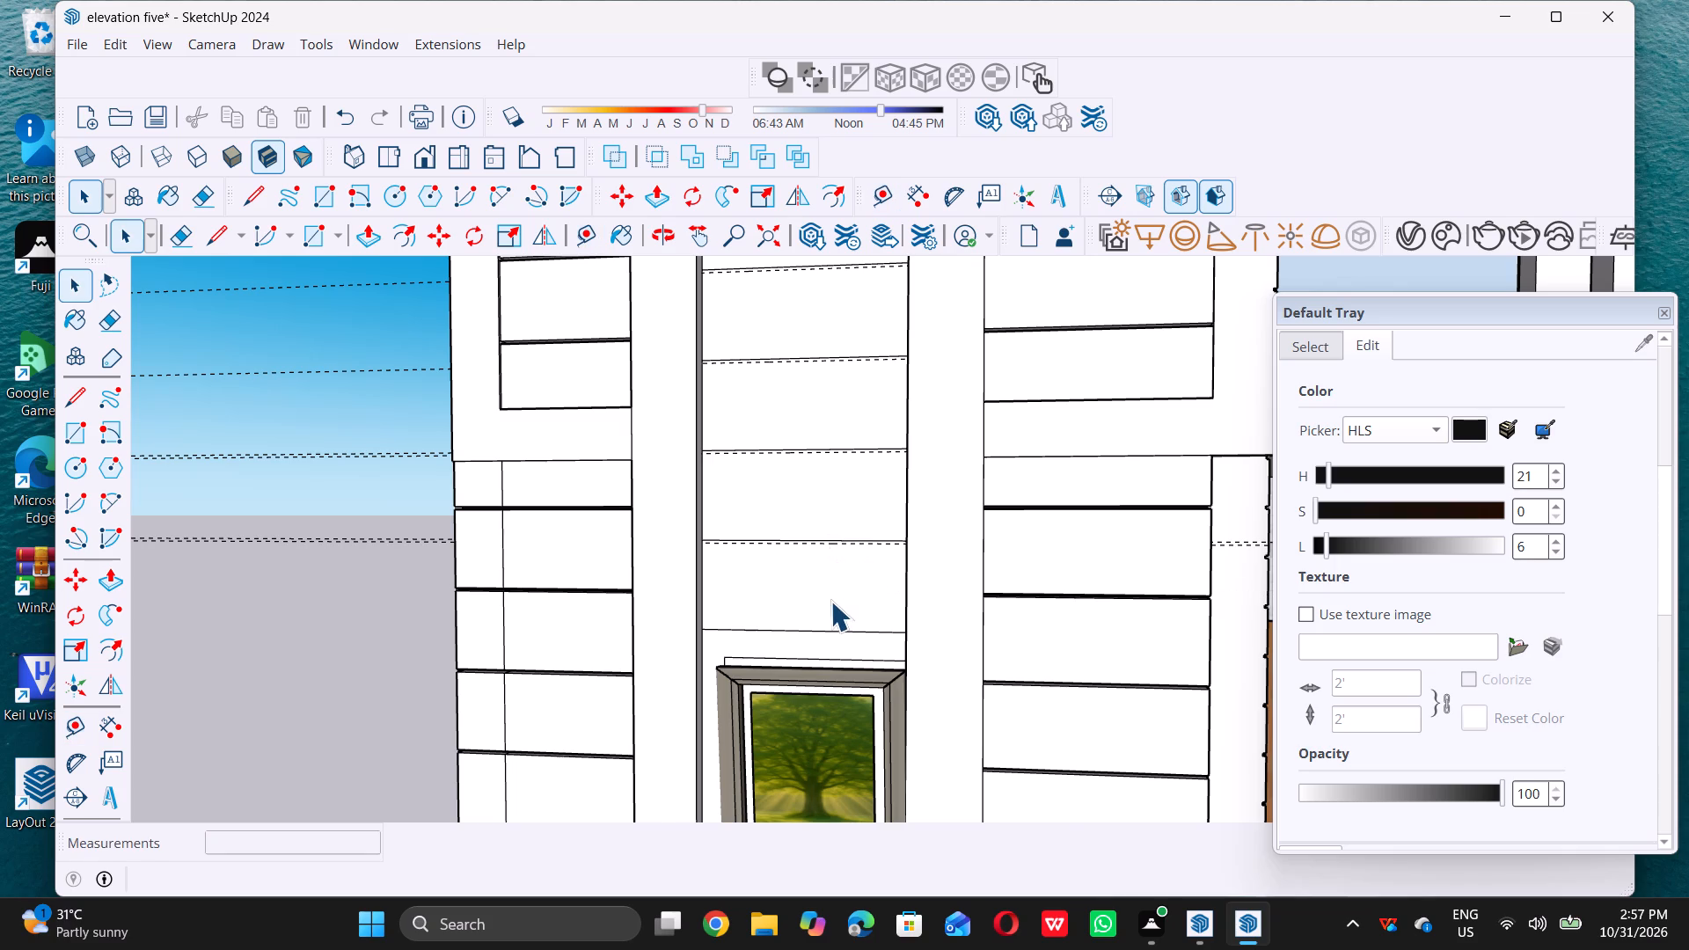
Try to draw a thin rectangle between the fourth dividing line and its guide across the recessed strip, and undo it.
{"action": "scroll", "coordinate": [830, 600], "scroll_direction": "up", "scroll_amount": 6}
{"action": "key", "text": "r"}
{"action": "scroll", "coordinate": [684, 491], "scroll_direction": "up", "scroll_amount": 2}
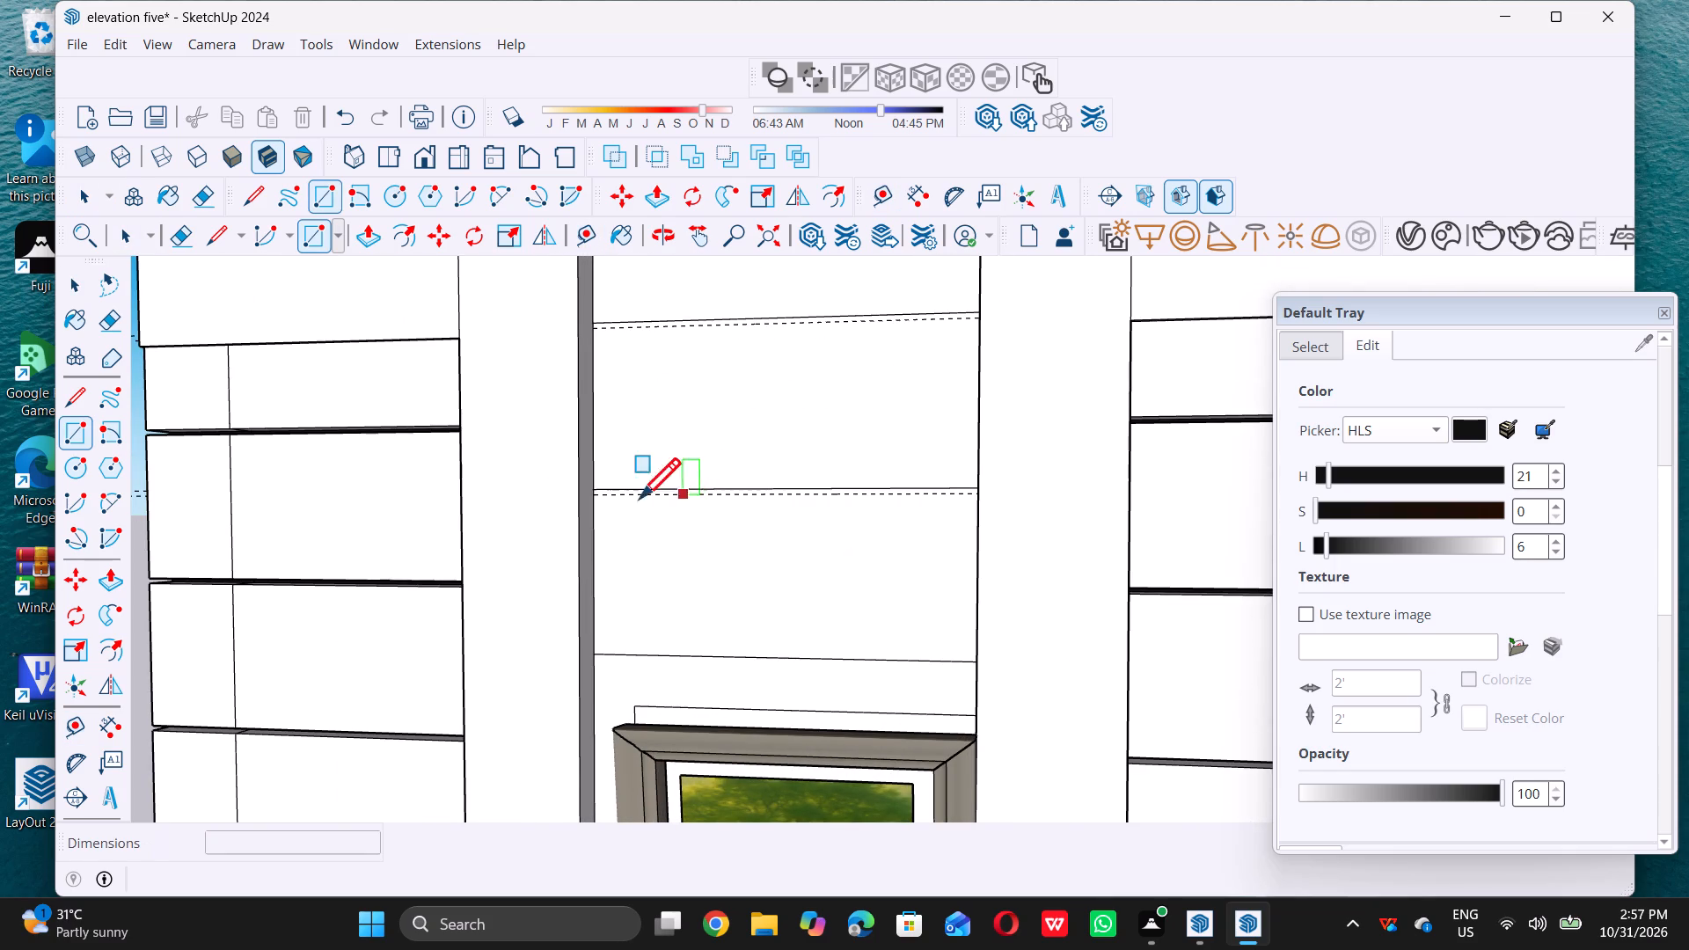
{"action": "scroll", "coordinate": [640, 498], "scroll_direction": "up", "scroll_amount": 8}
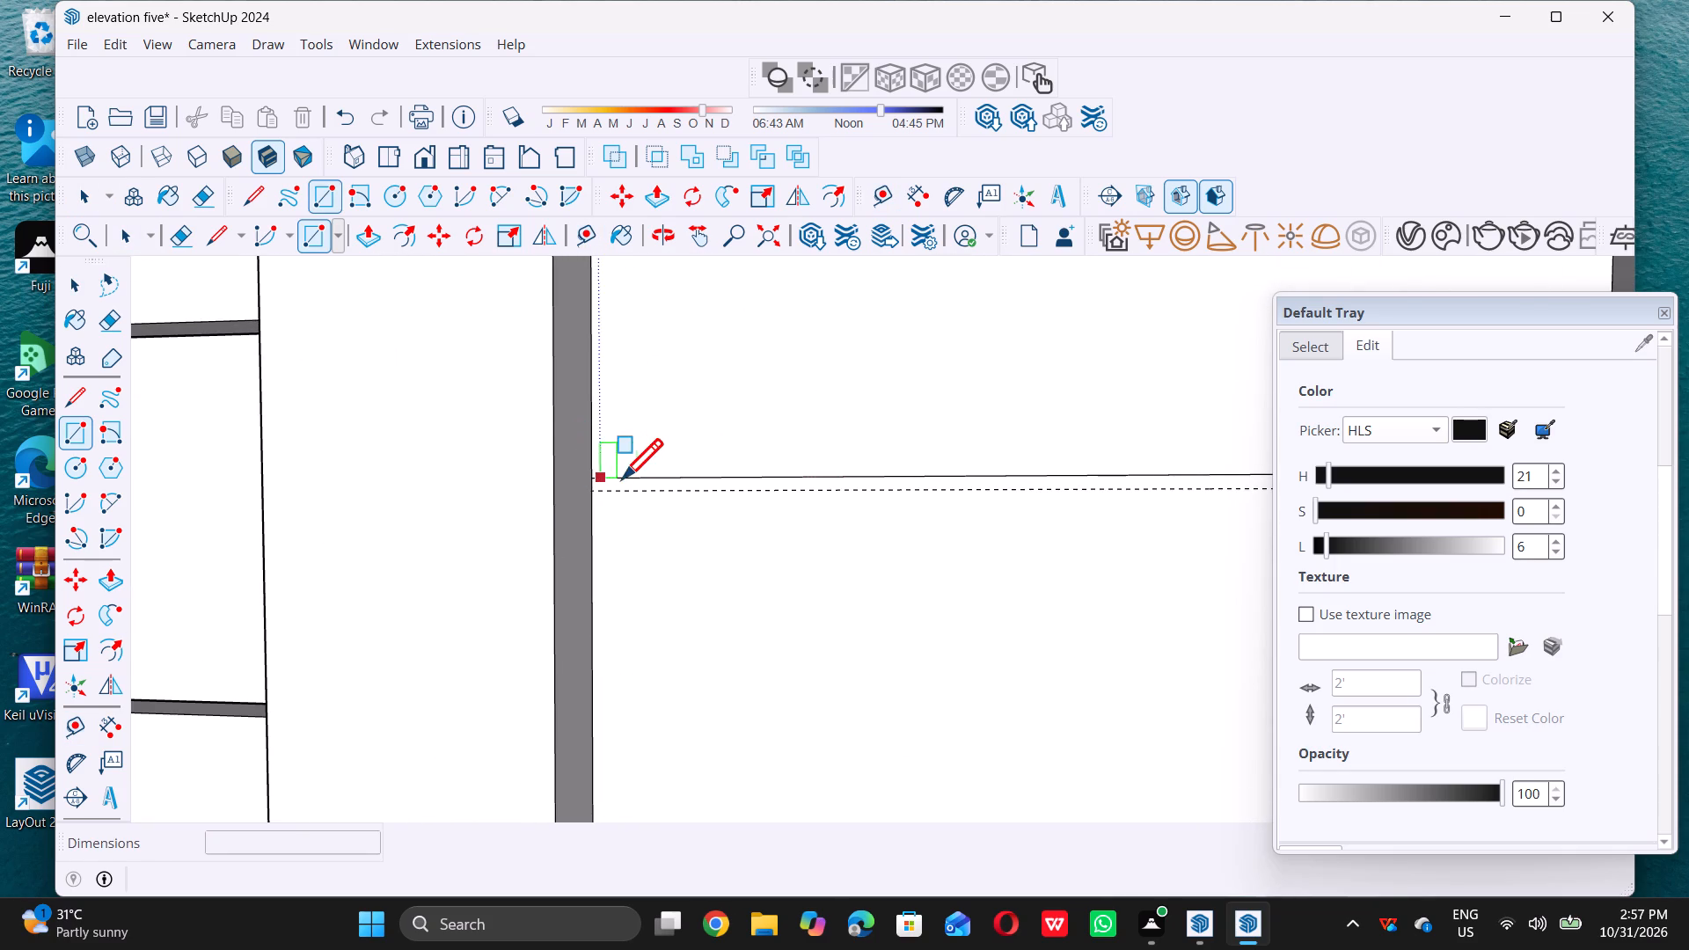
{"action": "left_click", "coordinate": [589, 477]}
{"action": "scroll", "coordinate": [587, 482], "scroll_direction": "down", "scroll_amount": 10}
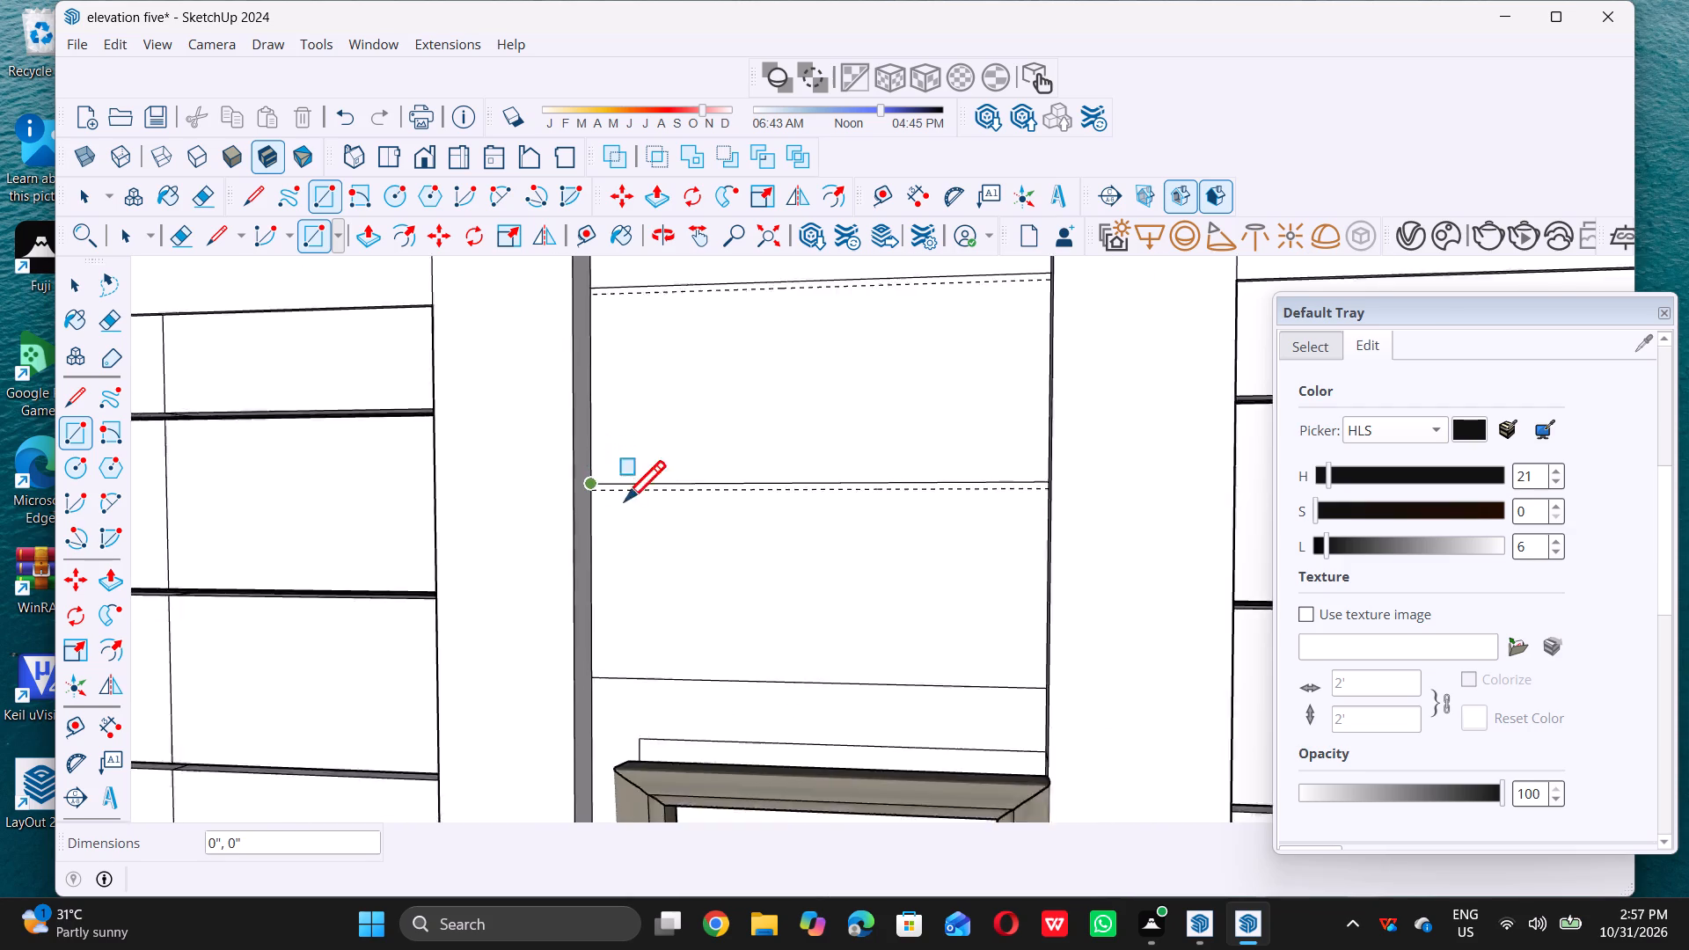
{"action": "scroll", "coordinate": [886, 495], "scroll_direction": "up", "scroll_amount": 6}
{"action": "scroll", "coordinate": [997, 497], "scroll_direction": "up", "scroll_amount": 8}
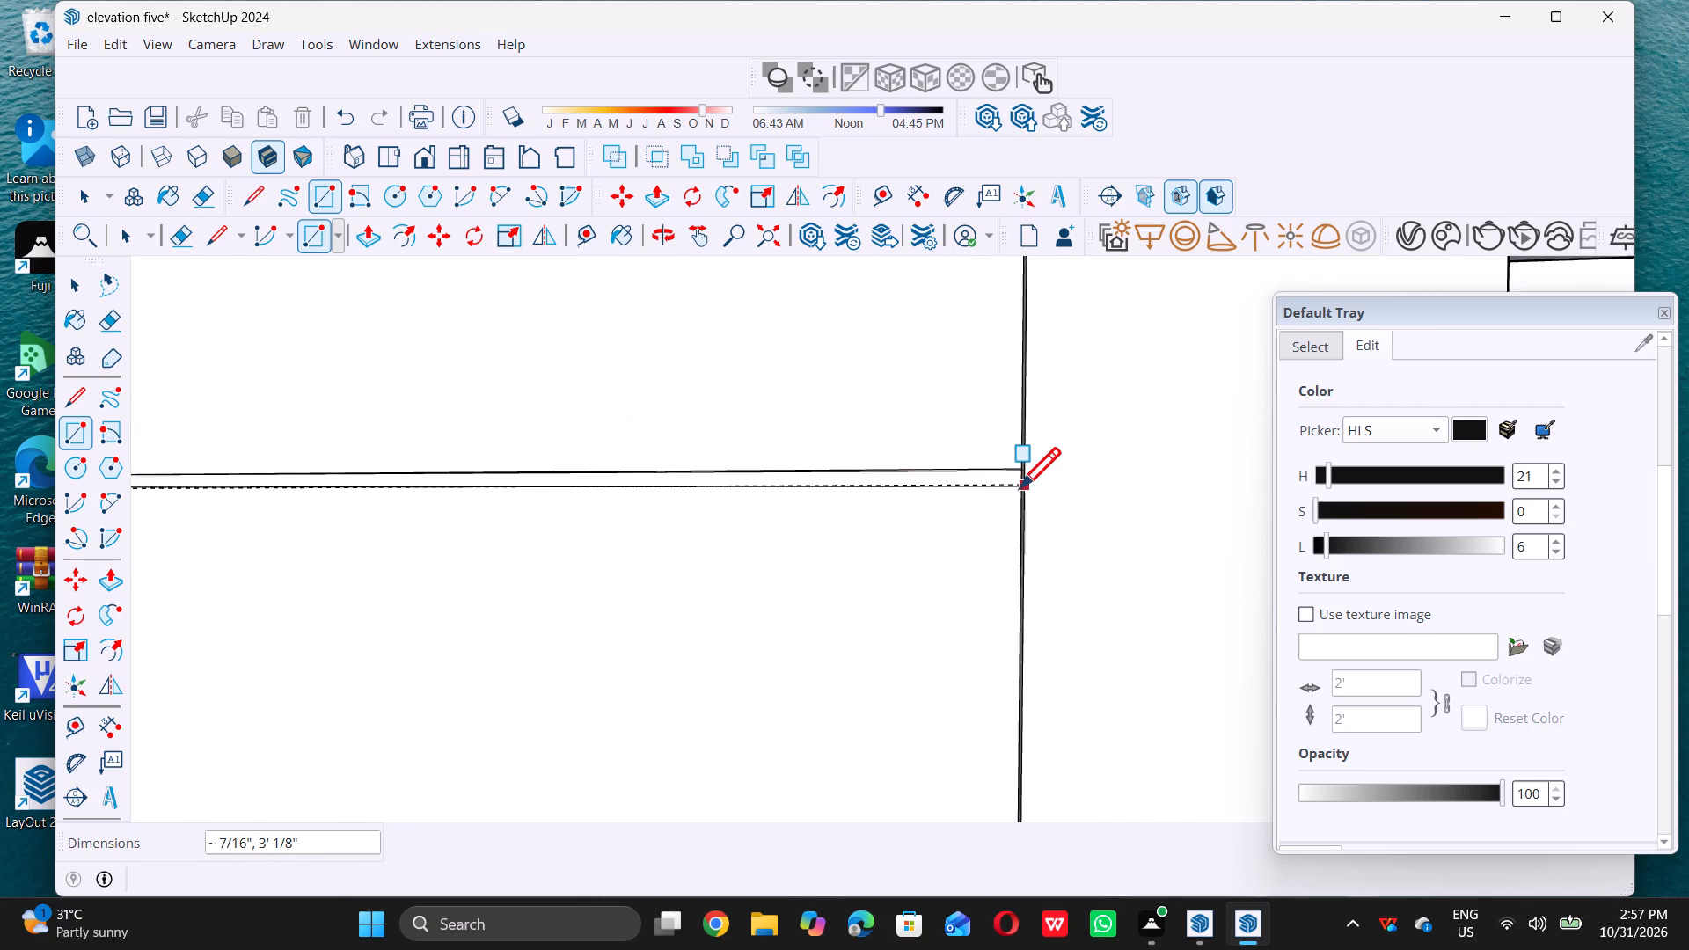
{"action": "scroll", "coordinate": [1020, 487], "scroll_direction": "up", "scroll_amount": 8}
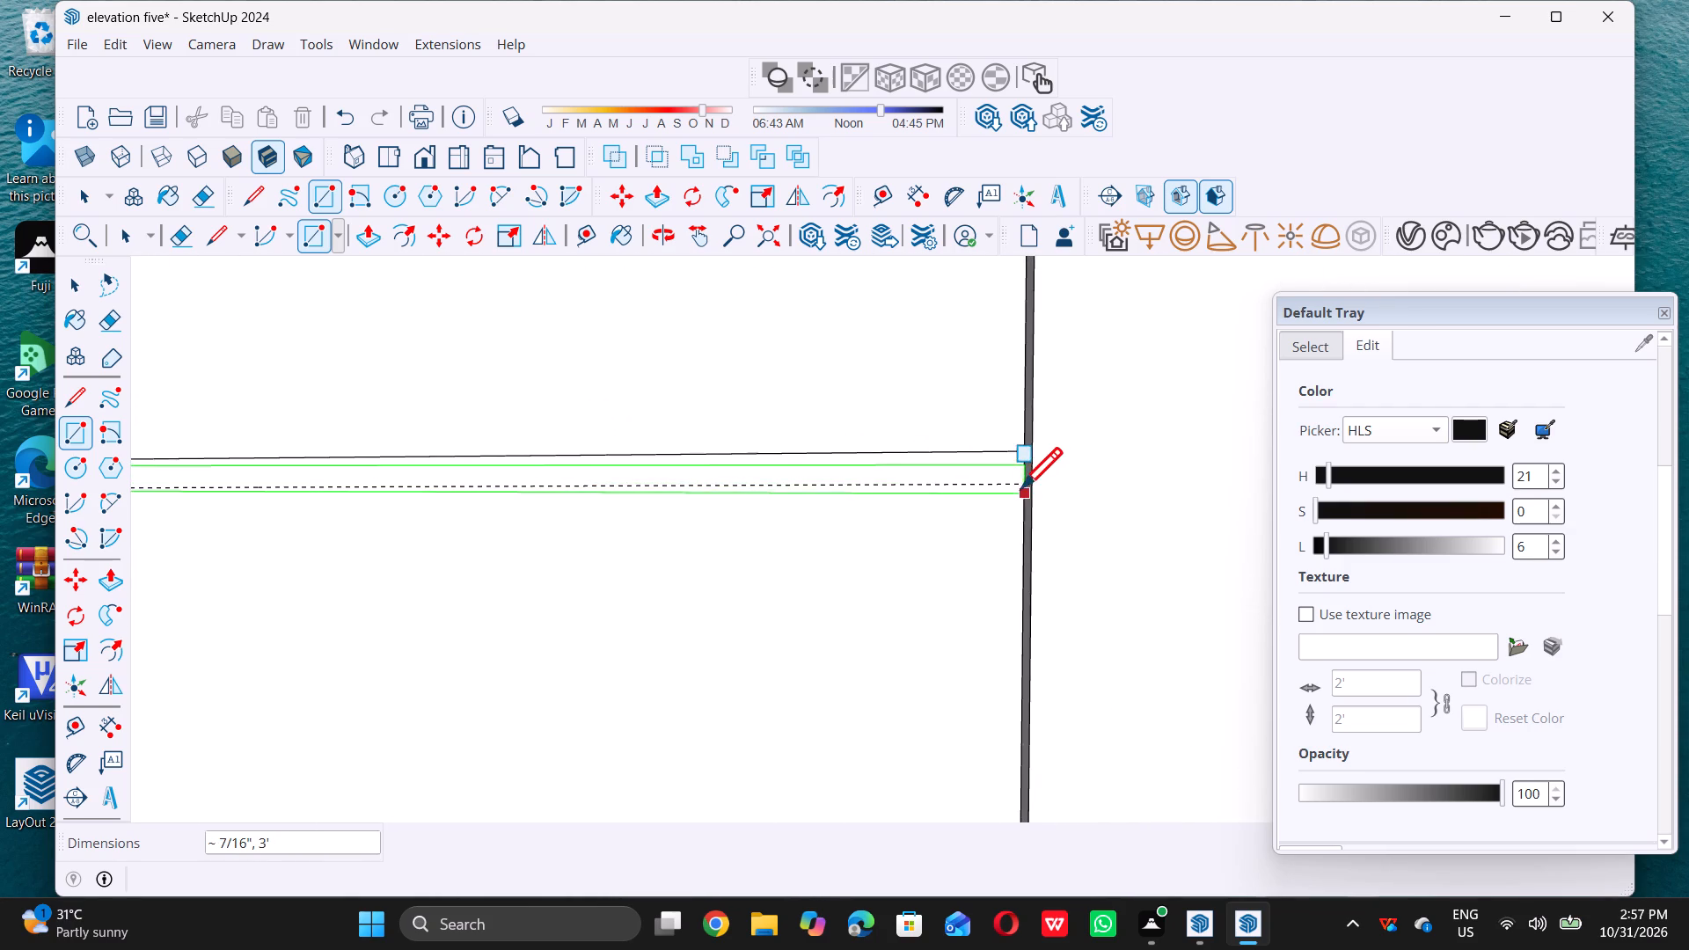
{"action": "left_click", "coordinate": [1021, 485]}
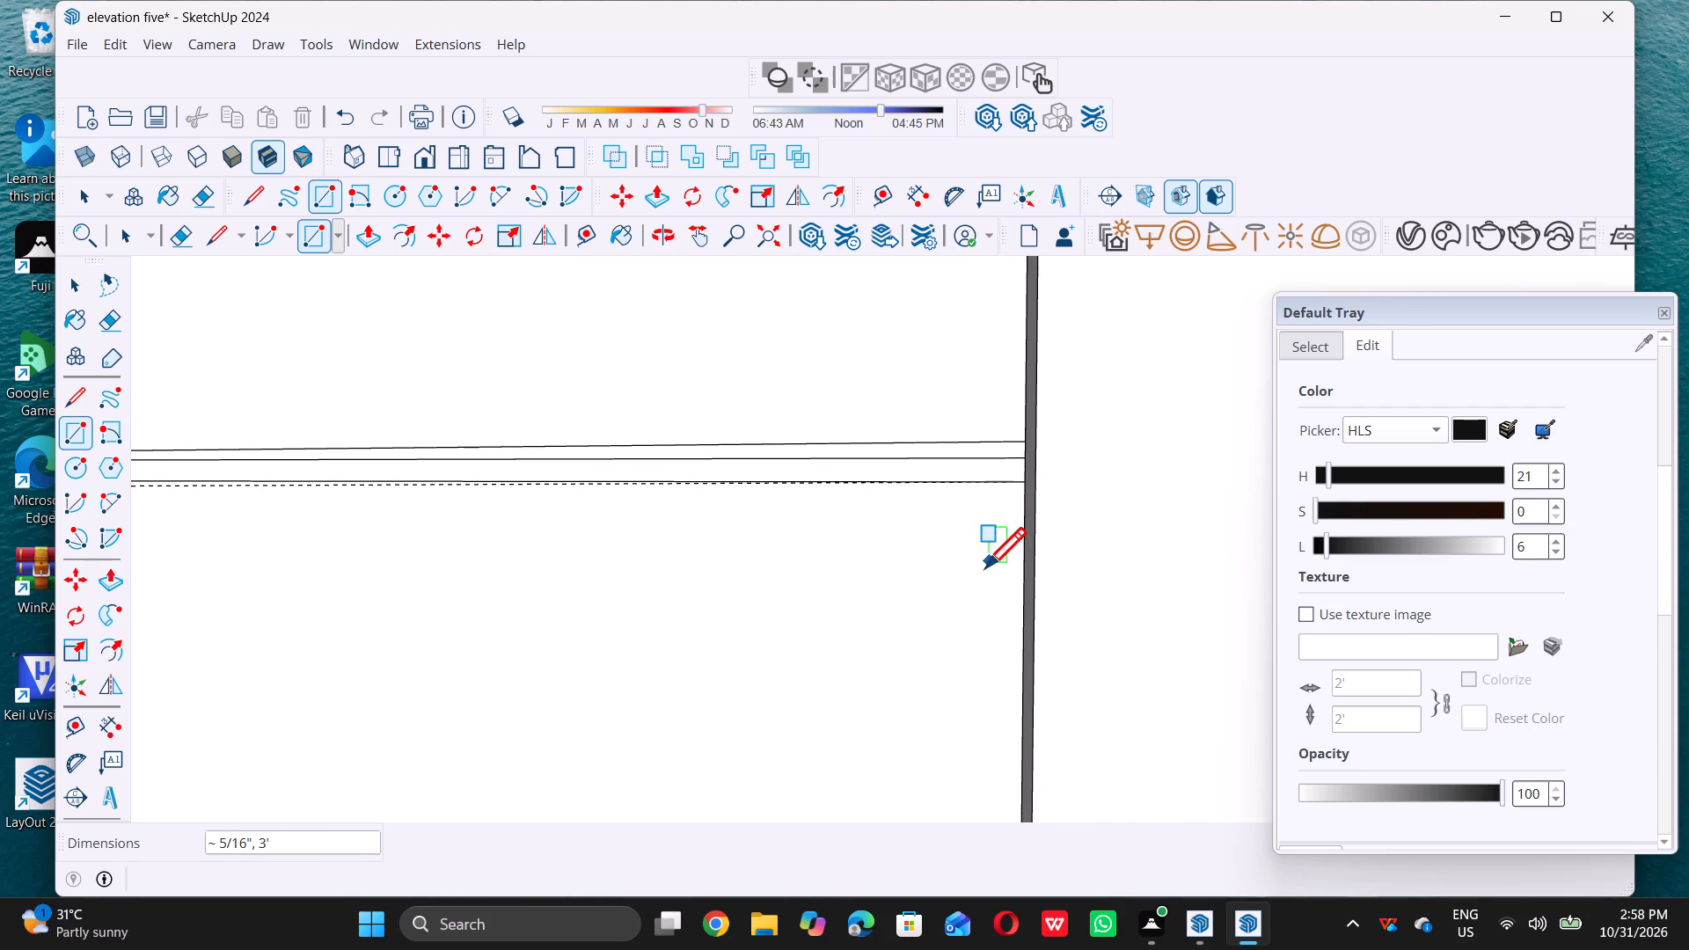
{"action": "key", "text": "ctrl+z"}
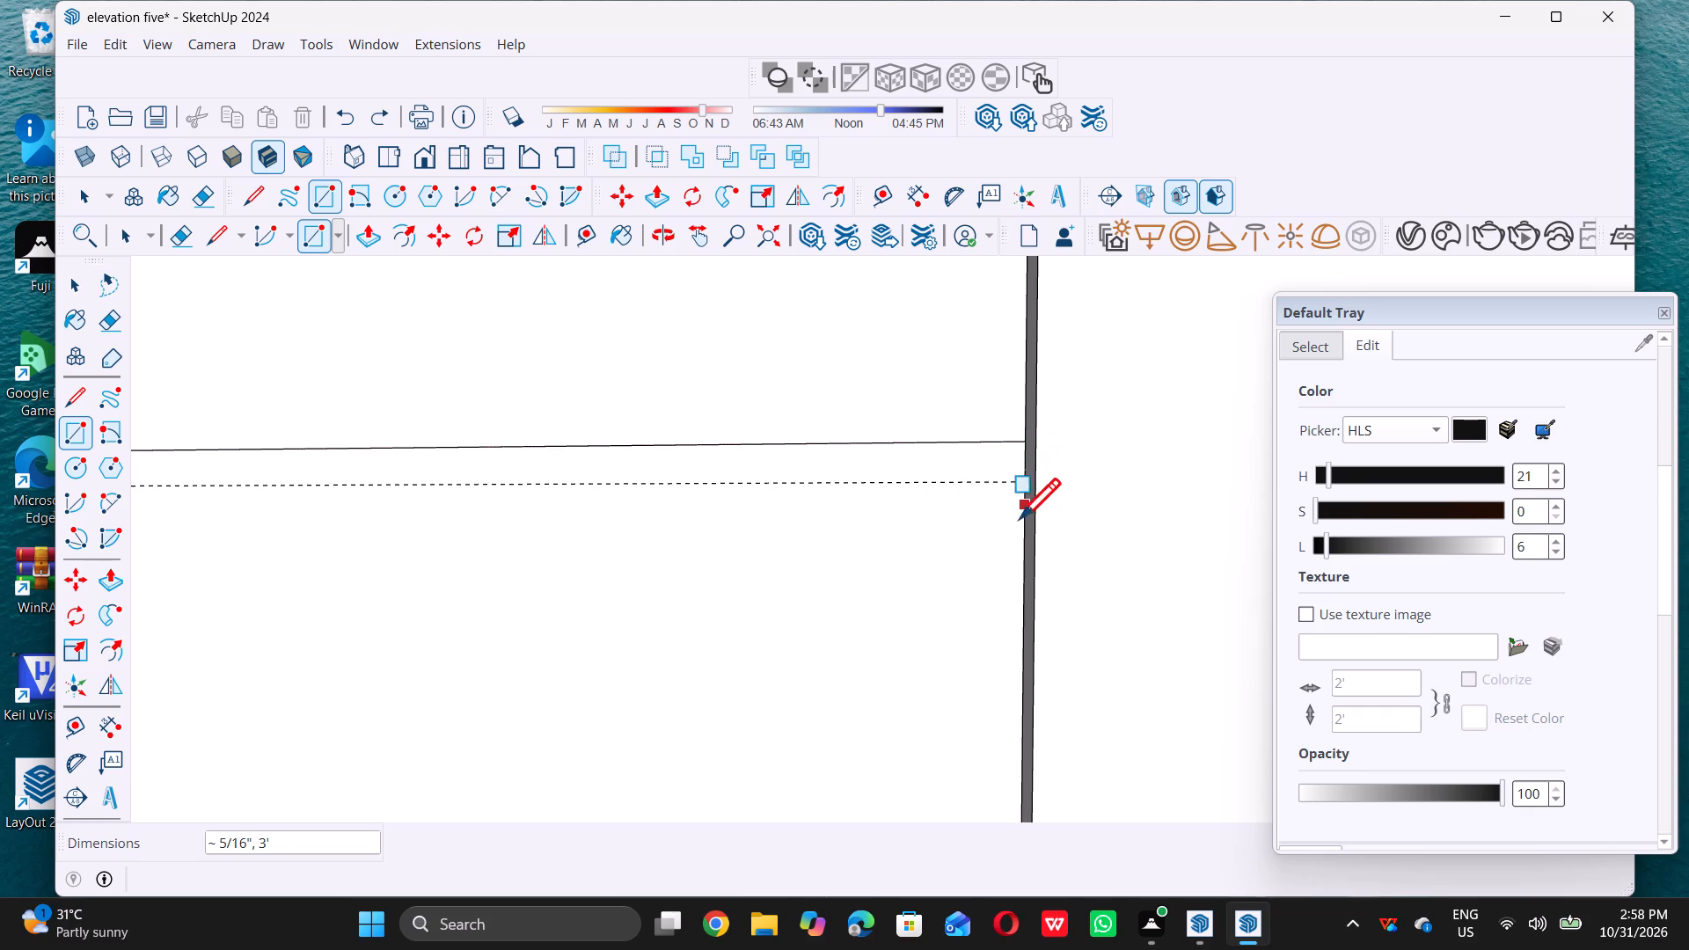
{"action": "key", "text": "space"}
Draw a 3' line along the guide below the fourth dividing line, spanning the recessed strip from edge to edge.
{"action": "key", "text": "l"}
{"action": "scroll", "coordinate": [1024, 508], "scroll_direction": "up", "scroll_amount": 5}
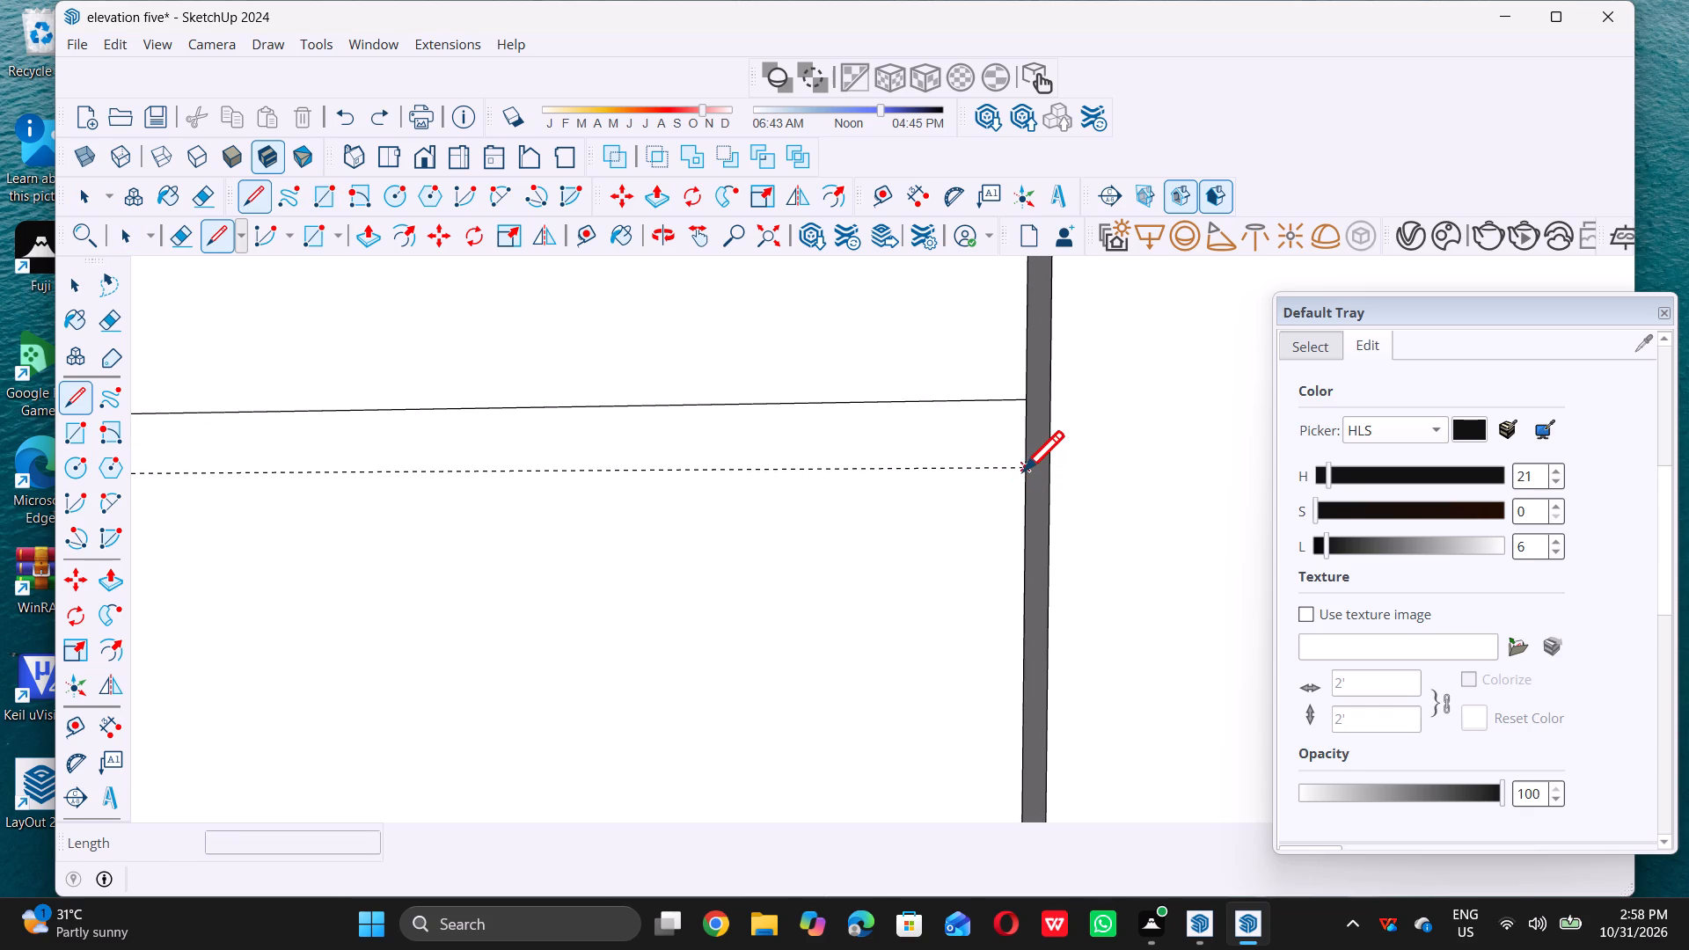
{"action": "left_click", "coordinate": [1025, 469]}
{"action": "scroll", "coordinate": [1026, 471], "scroll_direction": "down", "scroll_amount": 17}
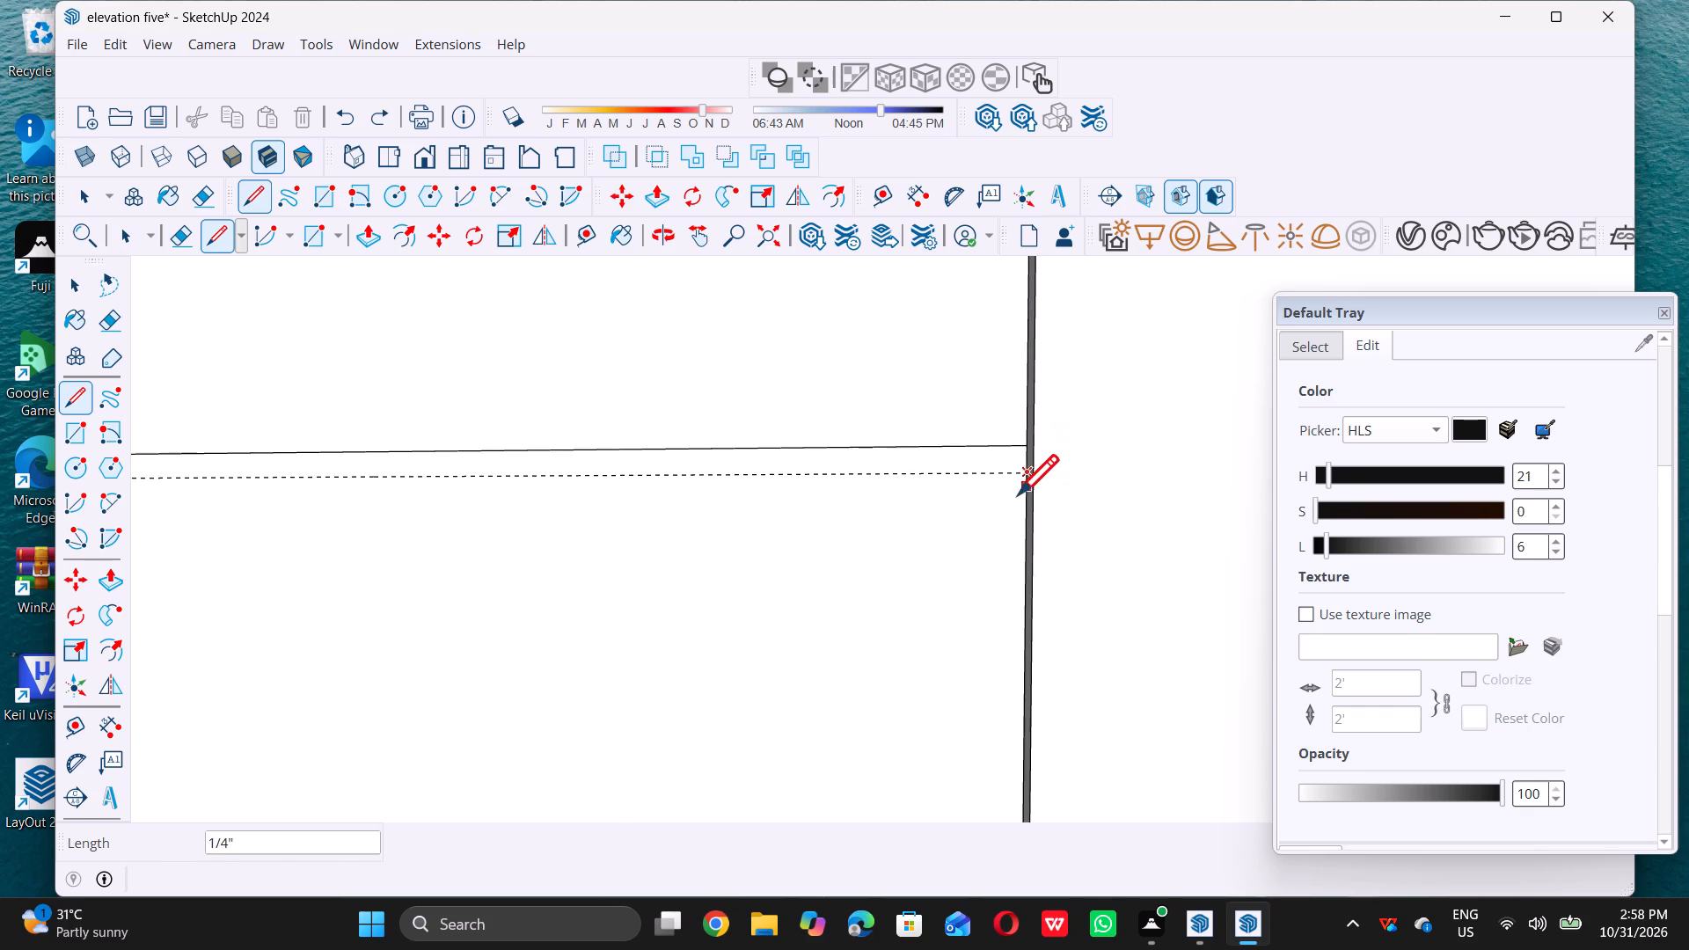
{"action": "scroll", "coordinate": [1018, 494], "scroll_direction": "down", "scroll_amount": 2}
{"action": "scroll", "coordinate": [406, 517], "scroll_direction": "down", "scroll_amount": 16}
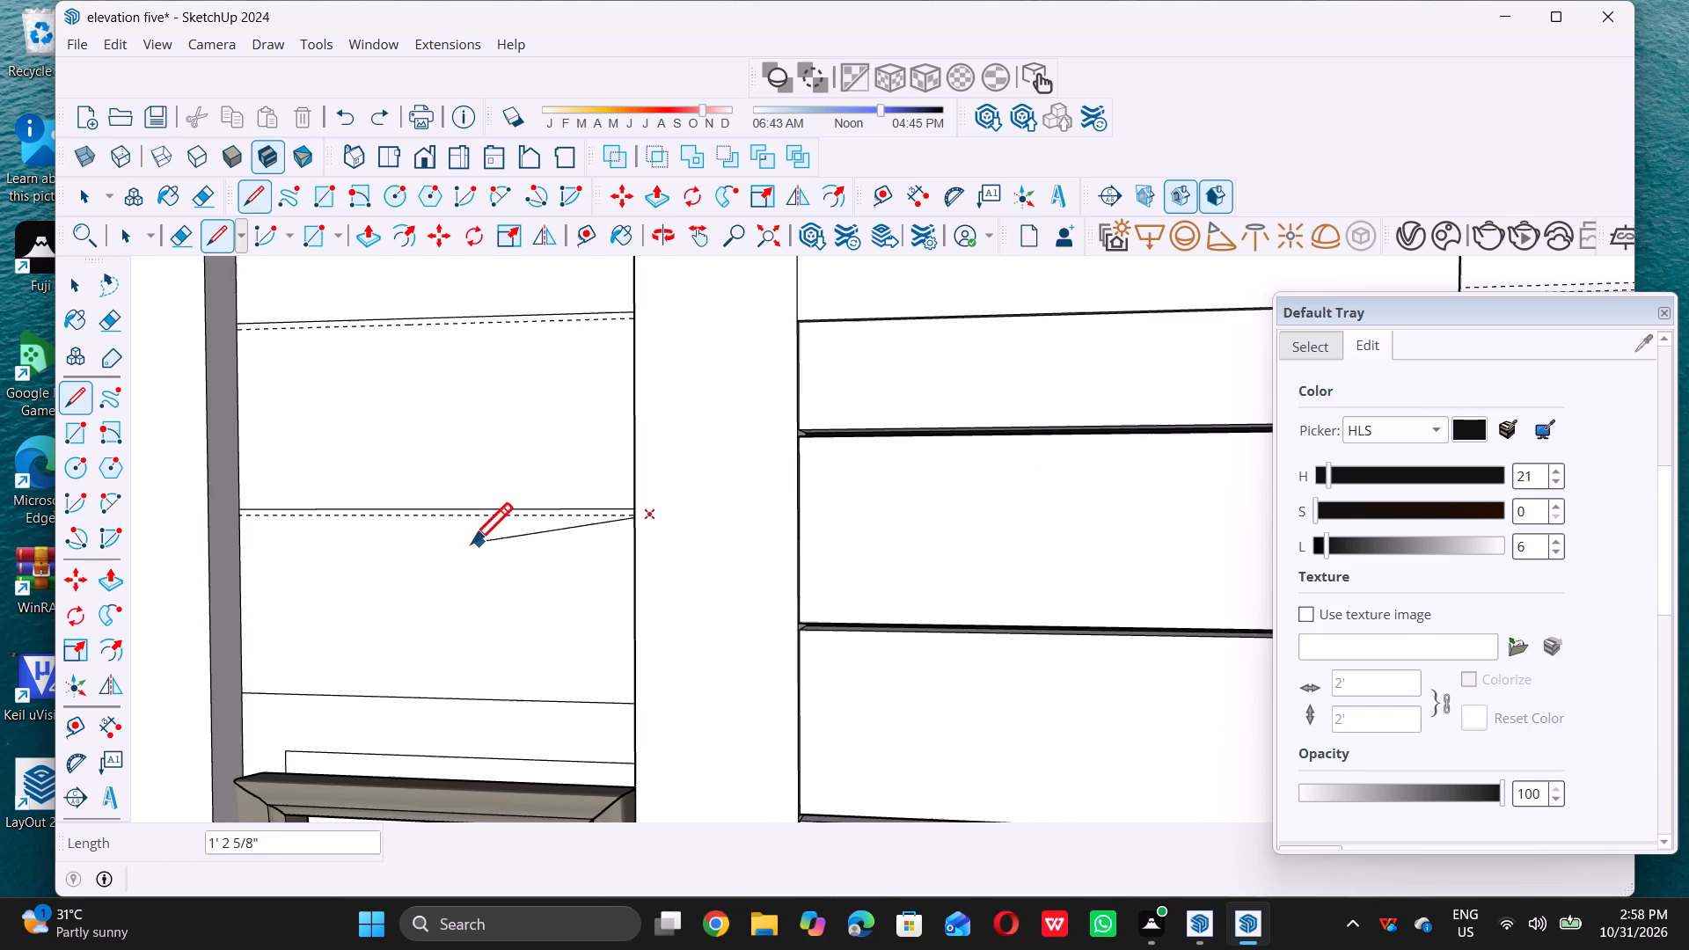
{"action": "scroll", "coordinate": [255, 497], "scroll_direction": "up", "scroll_amount": 12}
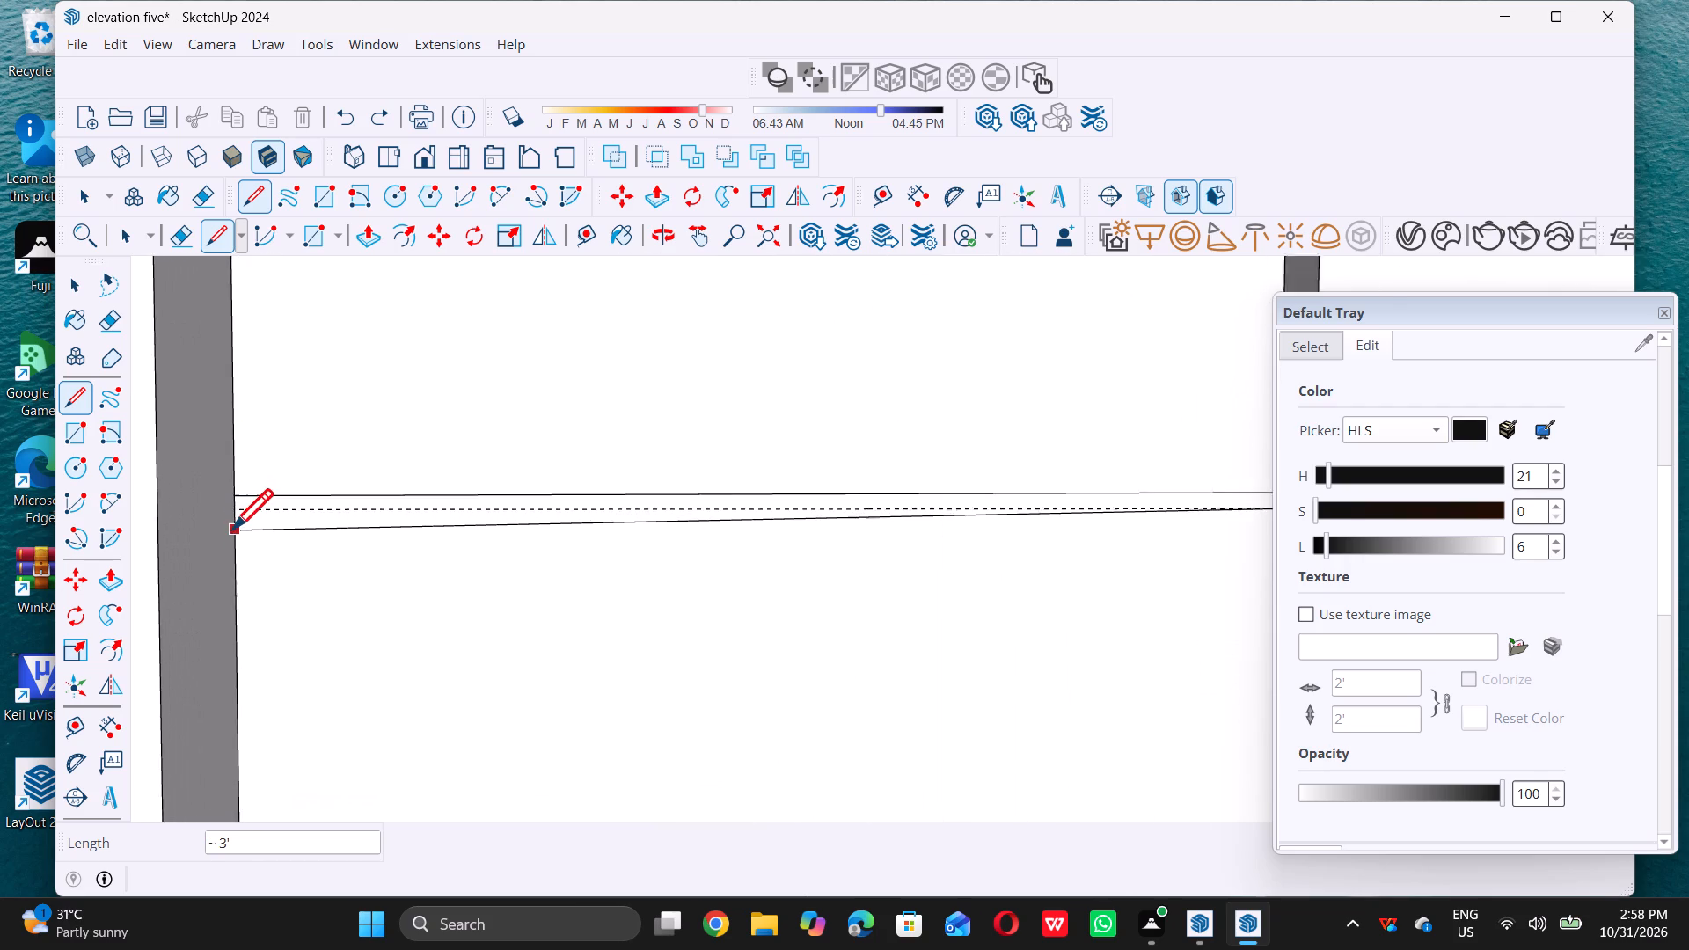
{"action": "scroll", "coordinate": [232, 529], "scroll_direction": "up", "scroll_amount": 3}
{"action": "left_click", "coordinate": [236, 511]}
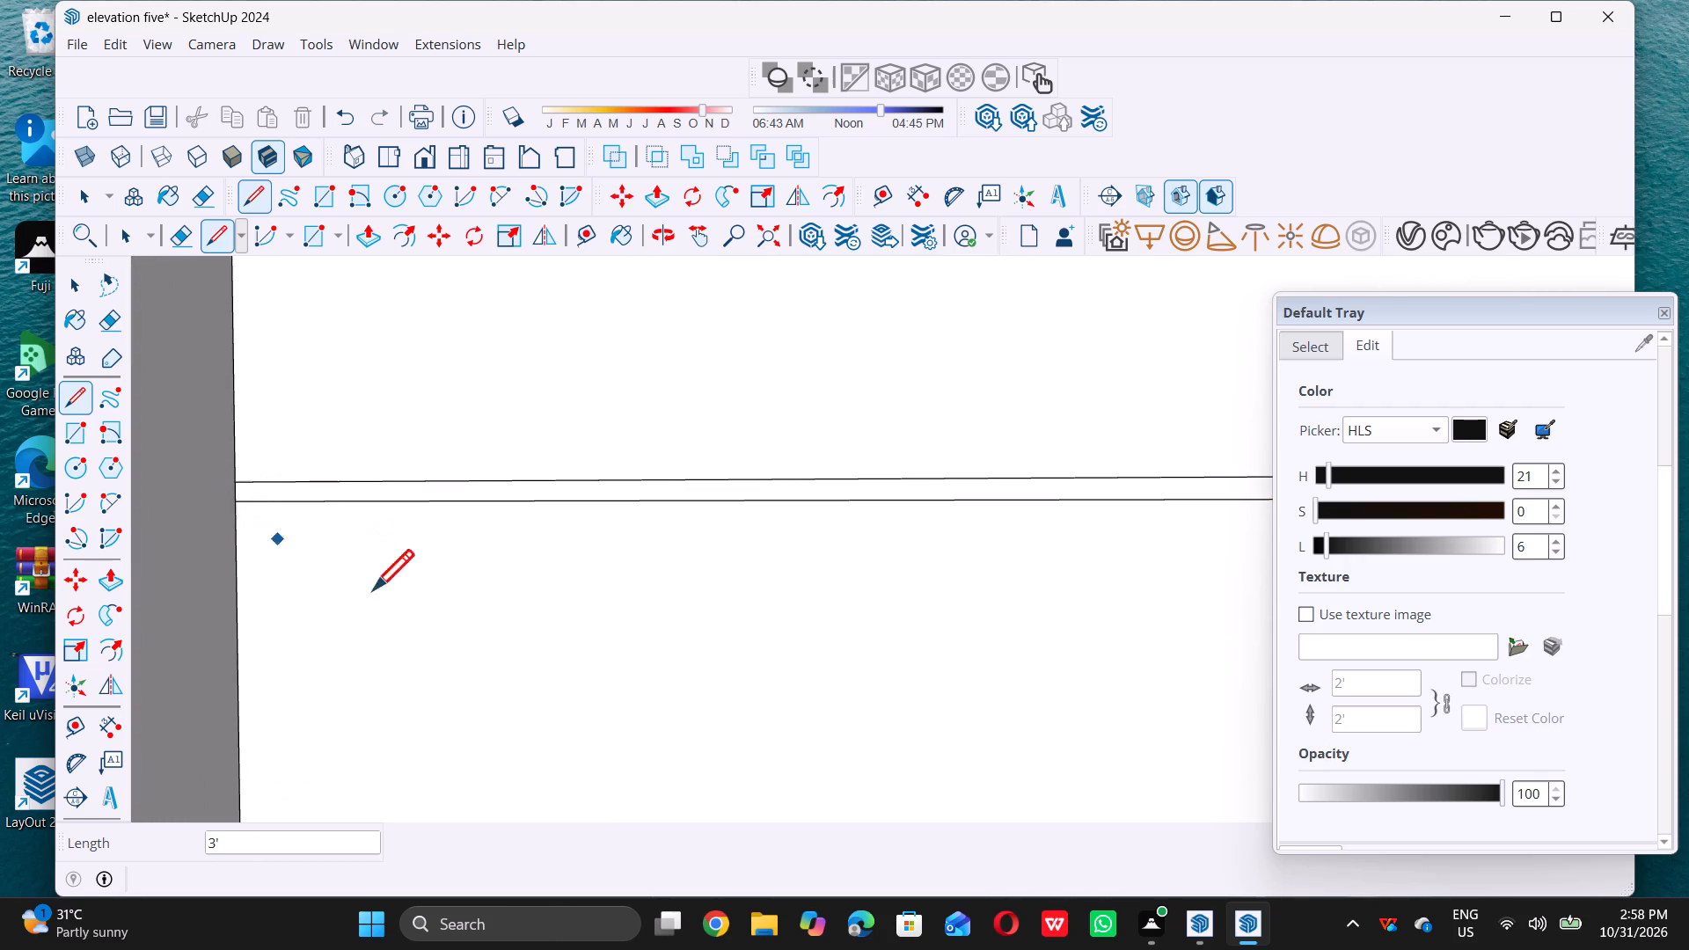
Draw a line about 3' long across the recessed strip along the guide below the third dividing line.
{"action": "scroll", "coordinate": [379, 594], "scroll_direction": "down", "scroll_amount": 17}
{"action": "scroll", "coordinate": [448, 403], "scroll_direction": "up", "scroll_amount": 5}
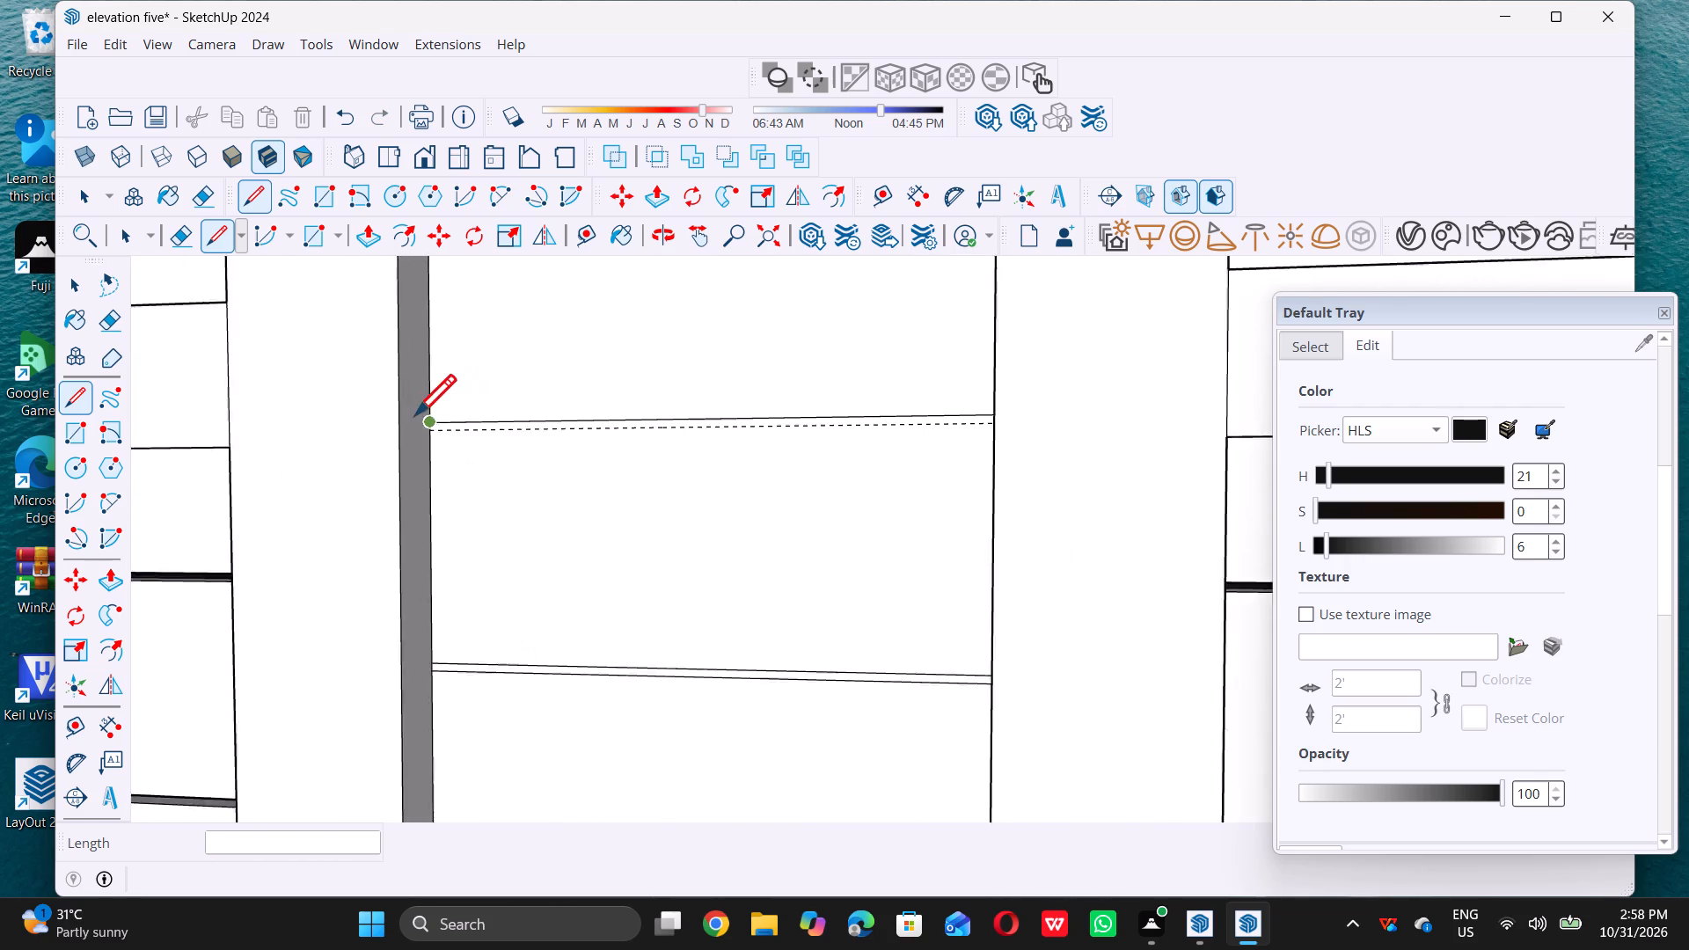
{"action": "scroll", "coordinate": [439, 439], "scroll_direction": "up", "scroll_amount": 12}
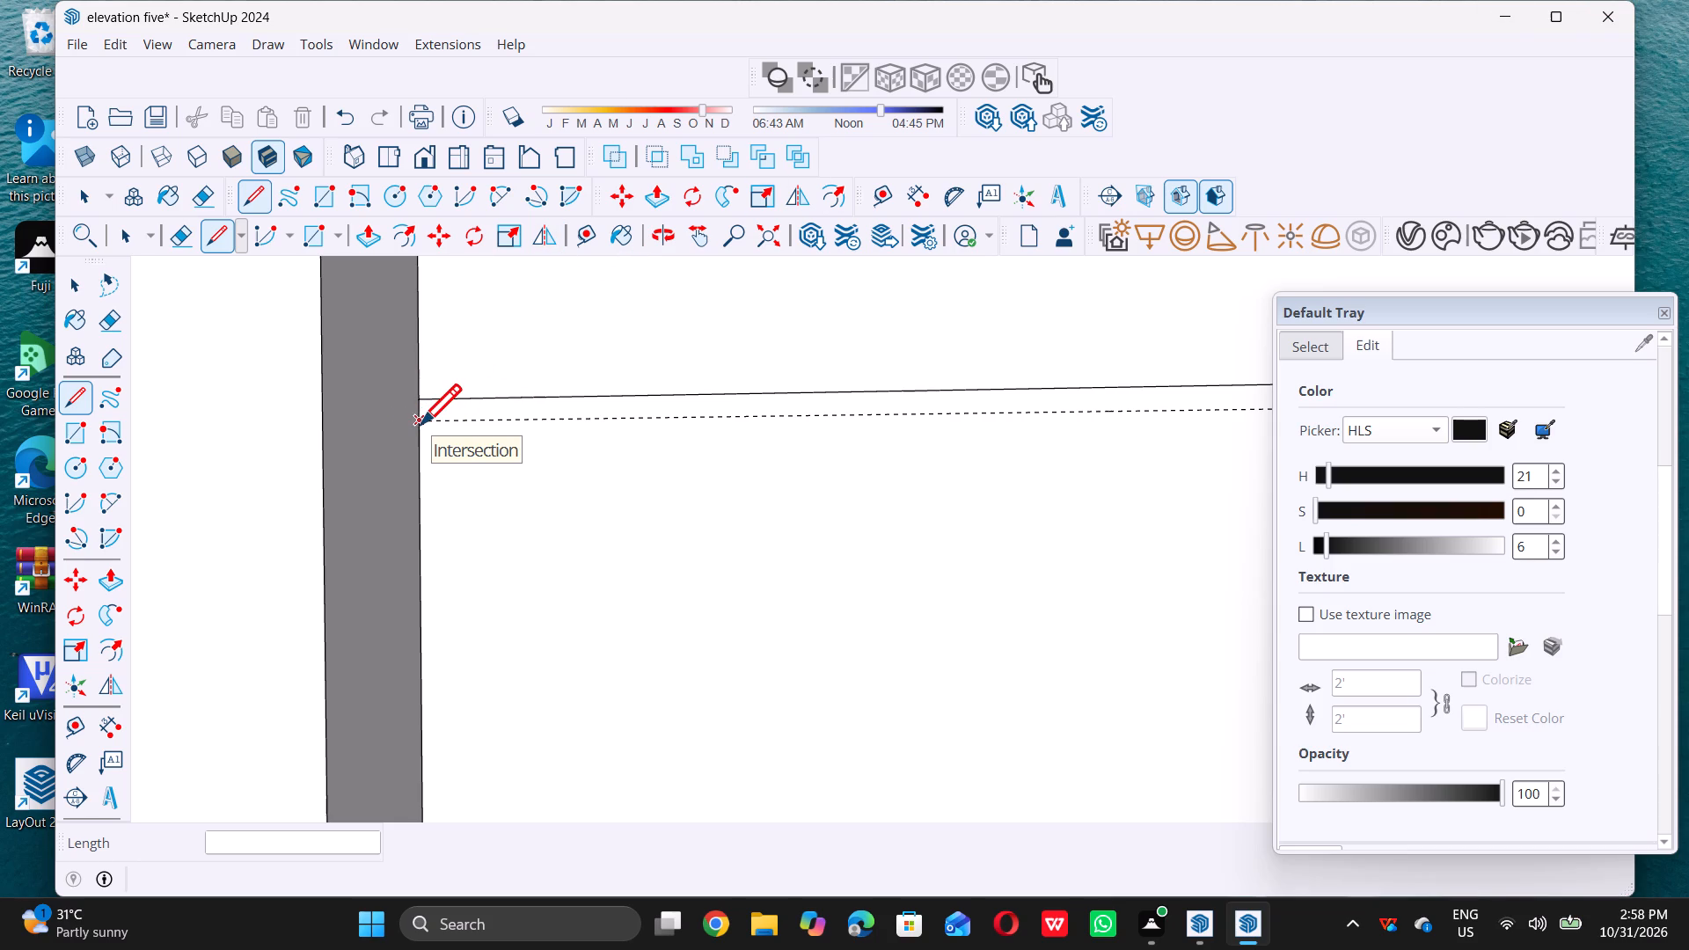
{"action": "left_click", "coordinate": [420, 424]}
{"action": "scroll", "coordinate": [420, 424], "scroll_direction": "down", "scroll_amount": 10}
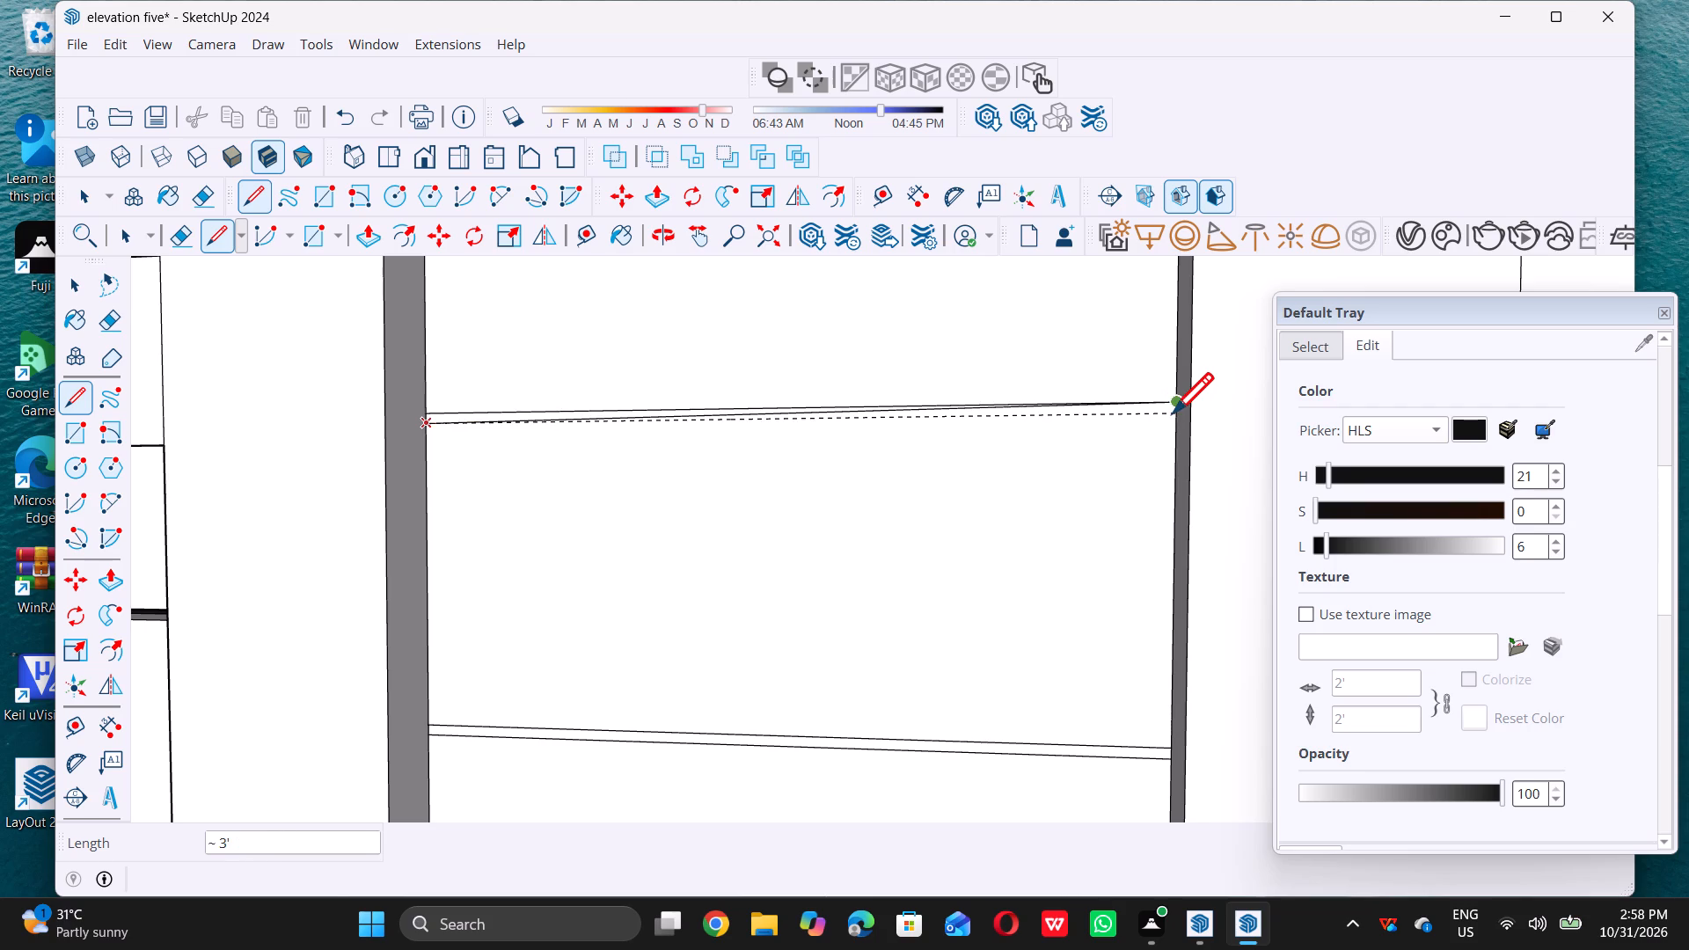
{"action": "scroll", "coordinate": [1176, 419], "scroll_direction": "up", "scroll_amount": 2}
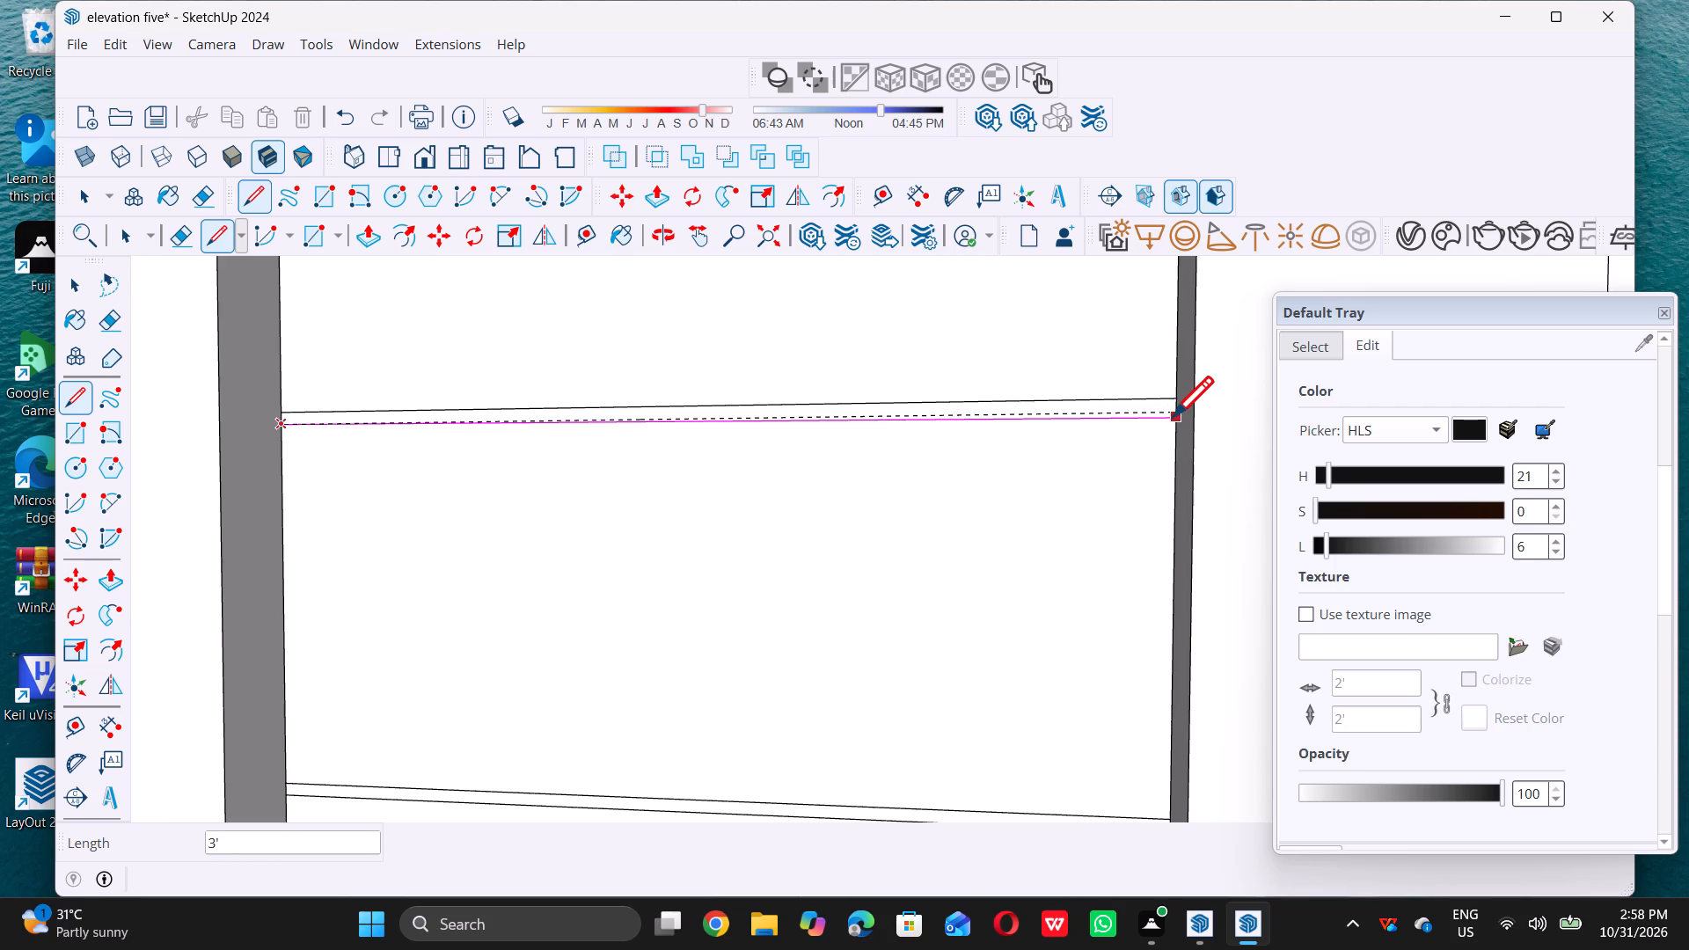
{"action": "double_click", "coordinate": [1164, 420]}
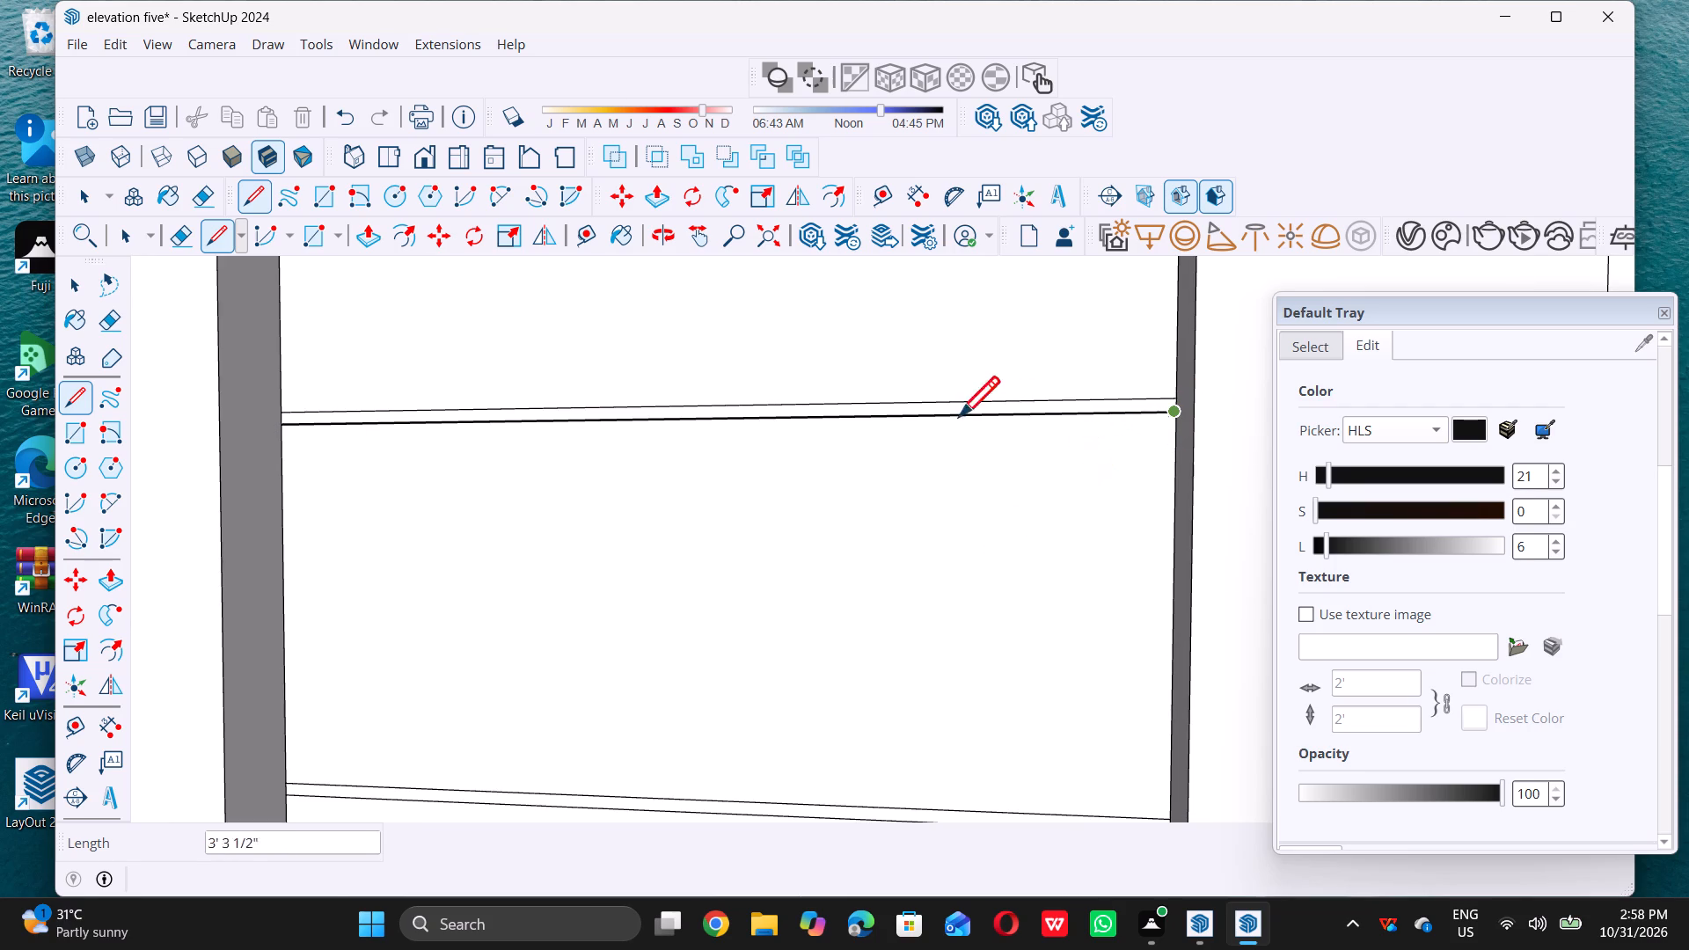
{"action": "key", "text": "space"}
Extend the line below the third dividing line by about 1/16" to meet the strip's right edge.
{"action": "scroll", "coordinate": [949, 421], "scroll_direction": "up", "scroll_amount": 4}
{"action": "scroll", "coordinate": [1004, 425], "scroll_direction": "down", "scroll_amount": 6}
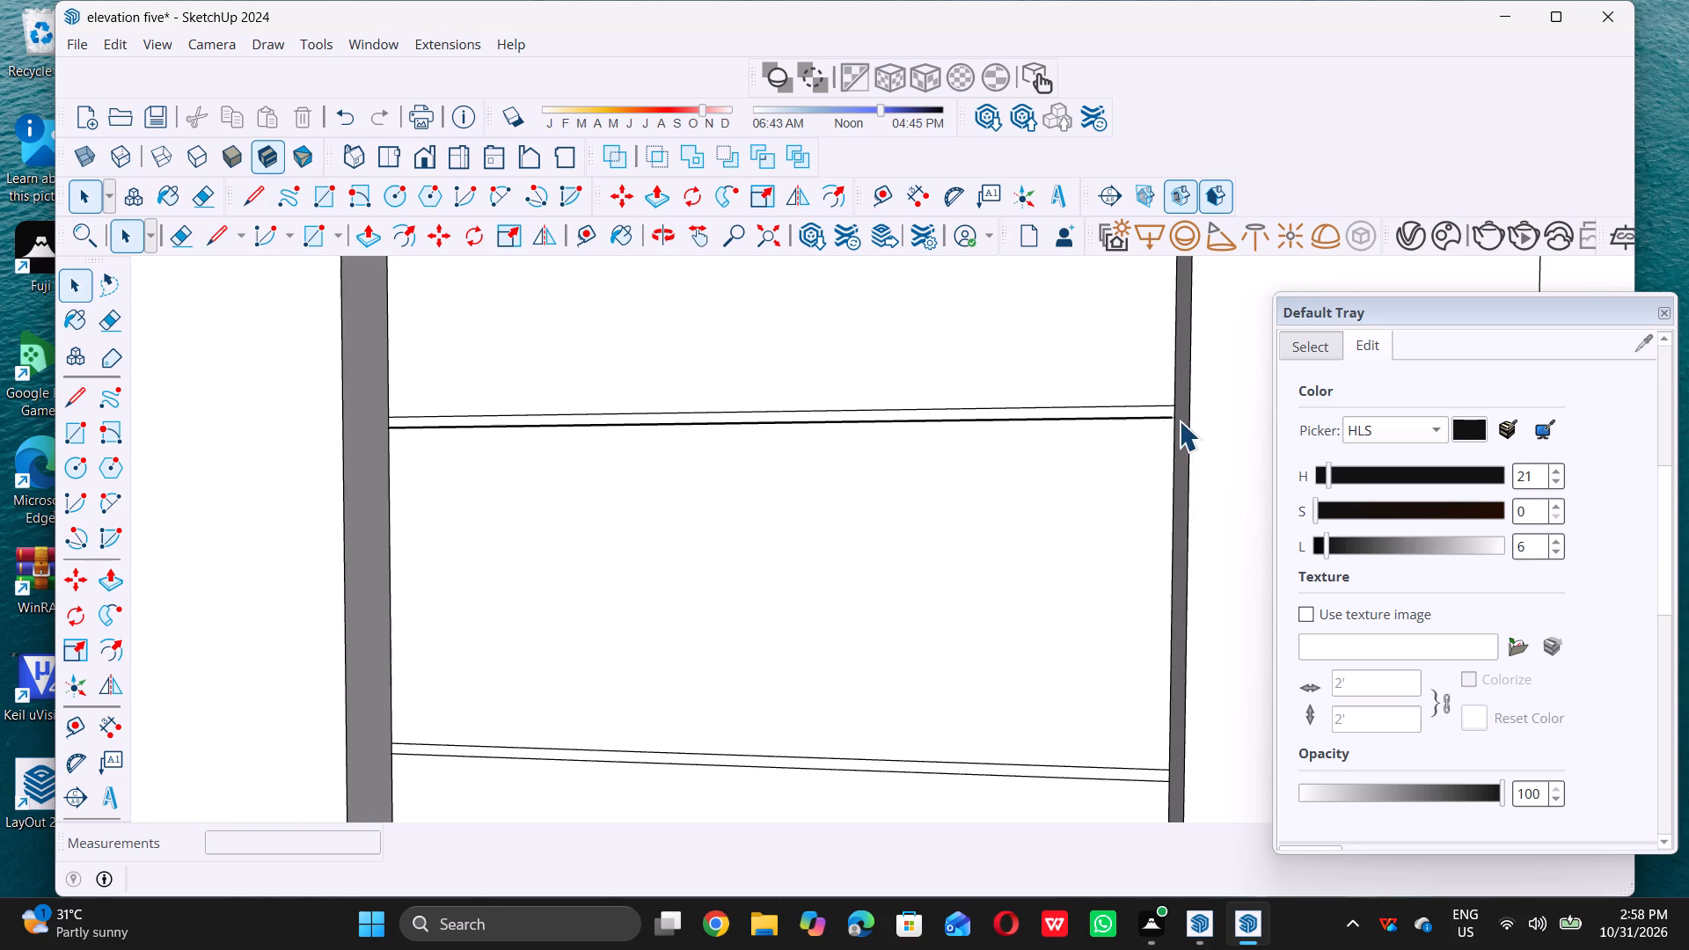
{"action": "scroll", "coordinate": [1179, 419], "scroll_direction": "up", "scroll_amount": 15}
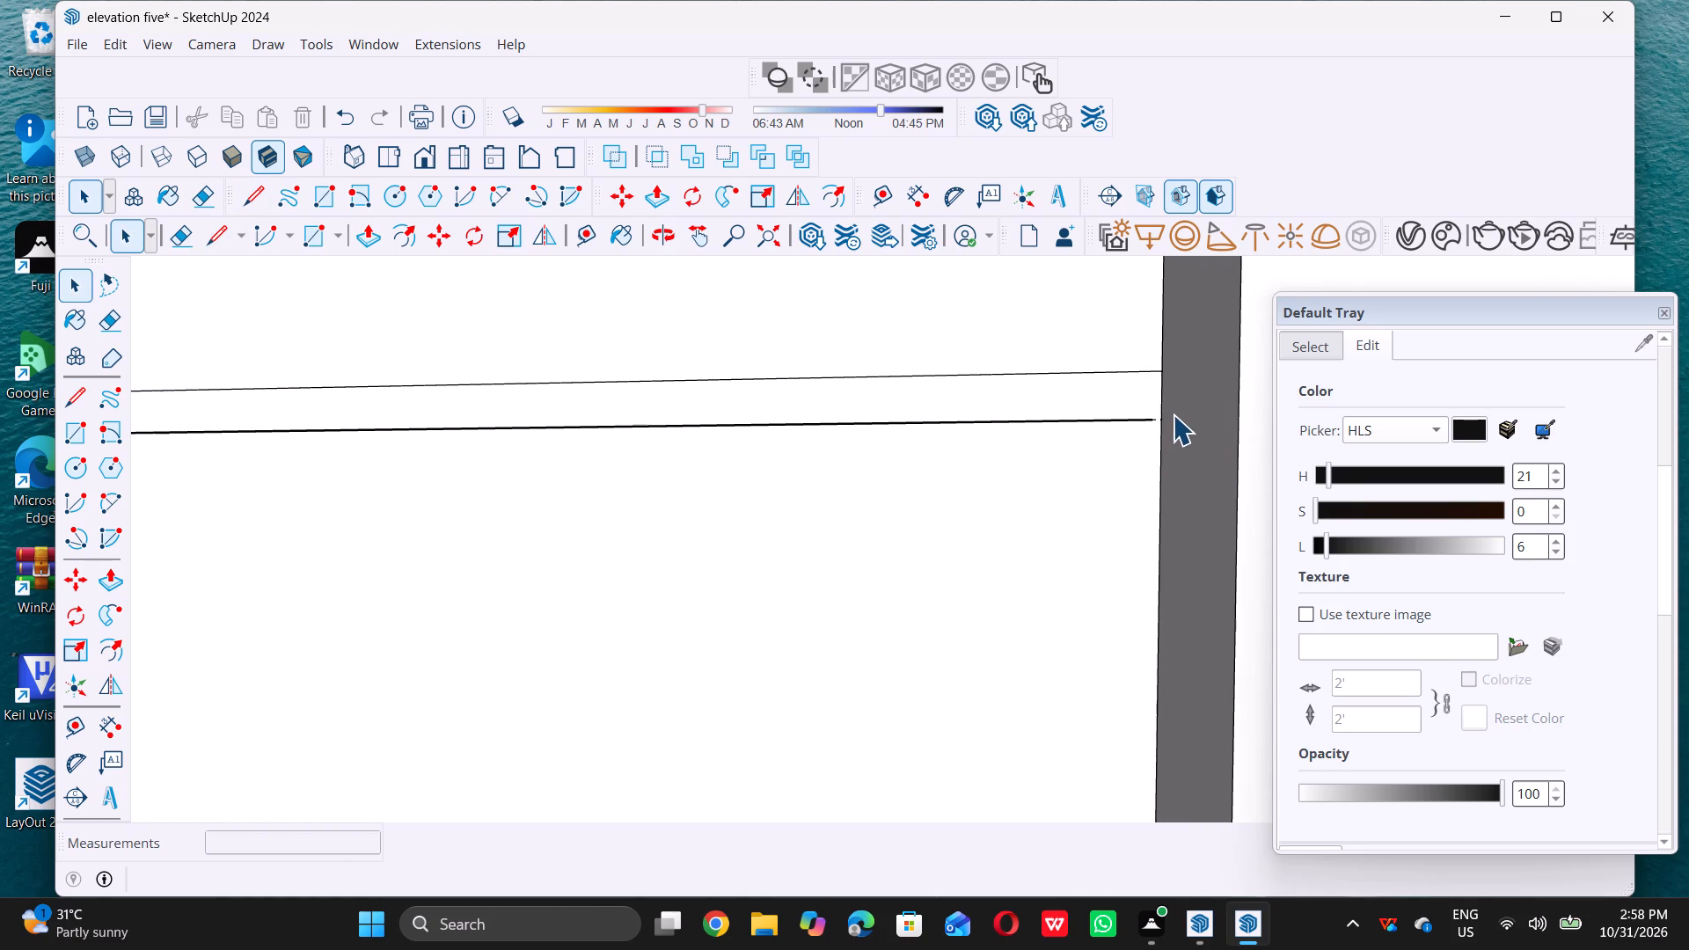
{"action": "key", "text": "l"}
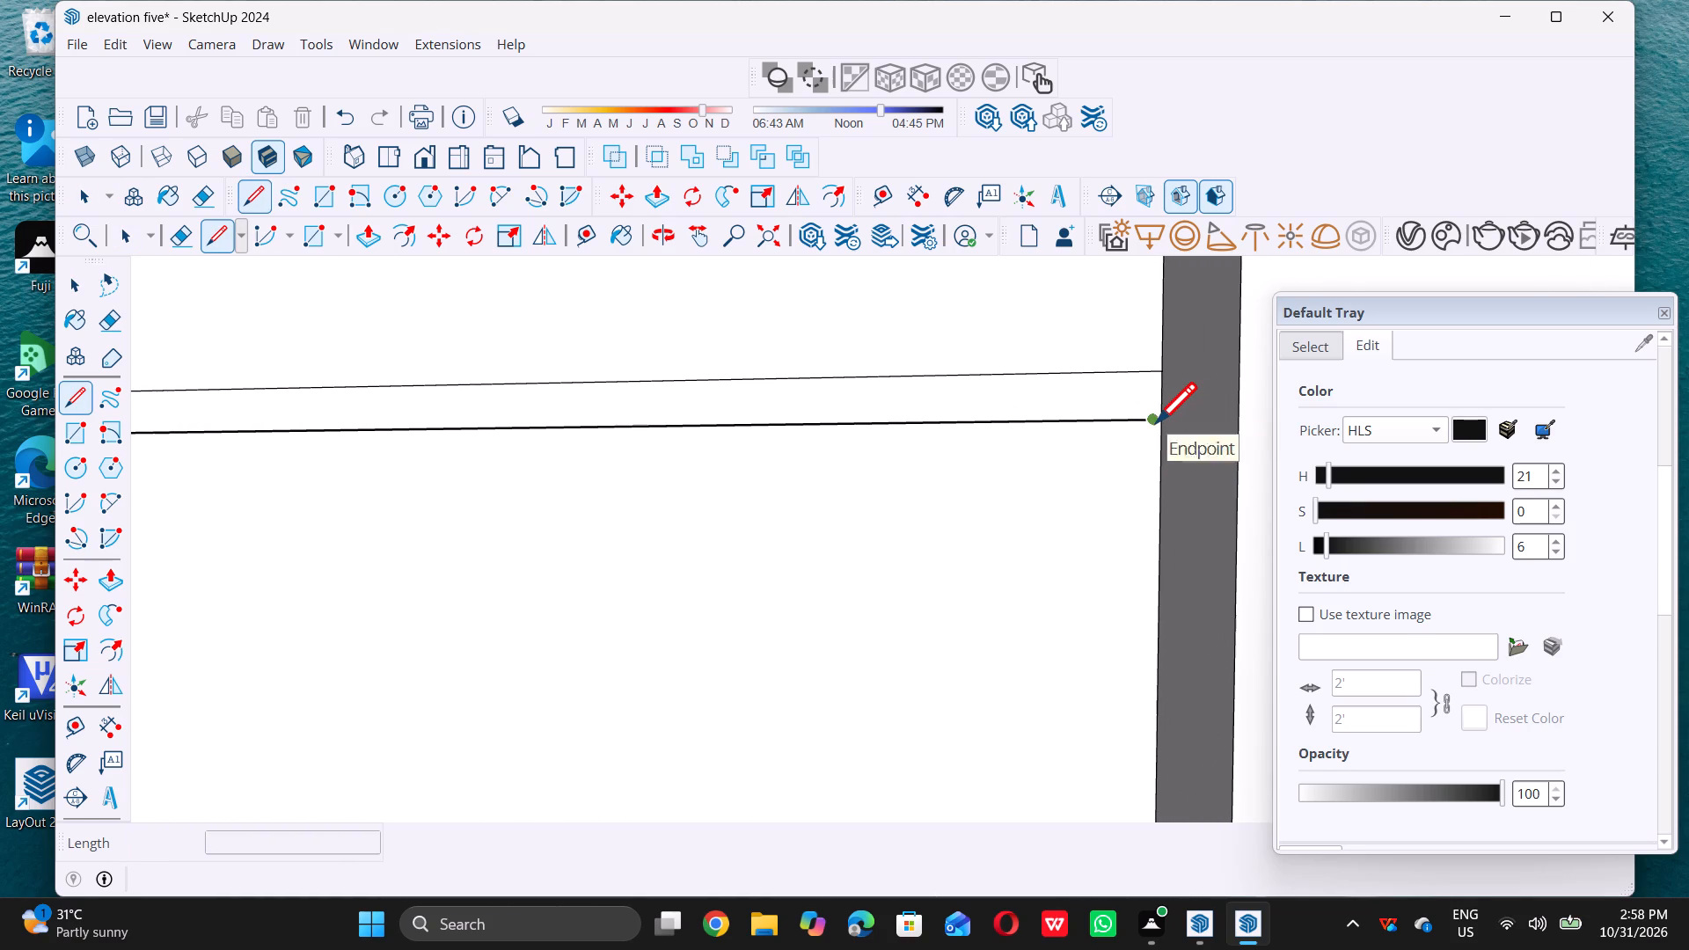
{"action": "left_click", "coordinate": [1156, 422]}
{"action": "left_click", "coordinate": [1171, 413]}
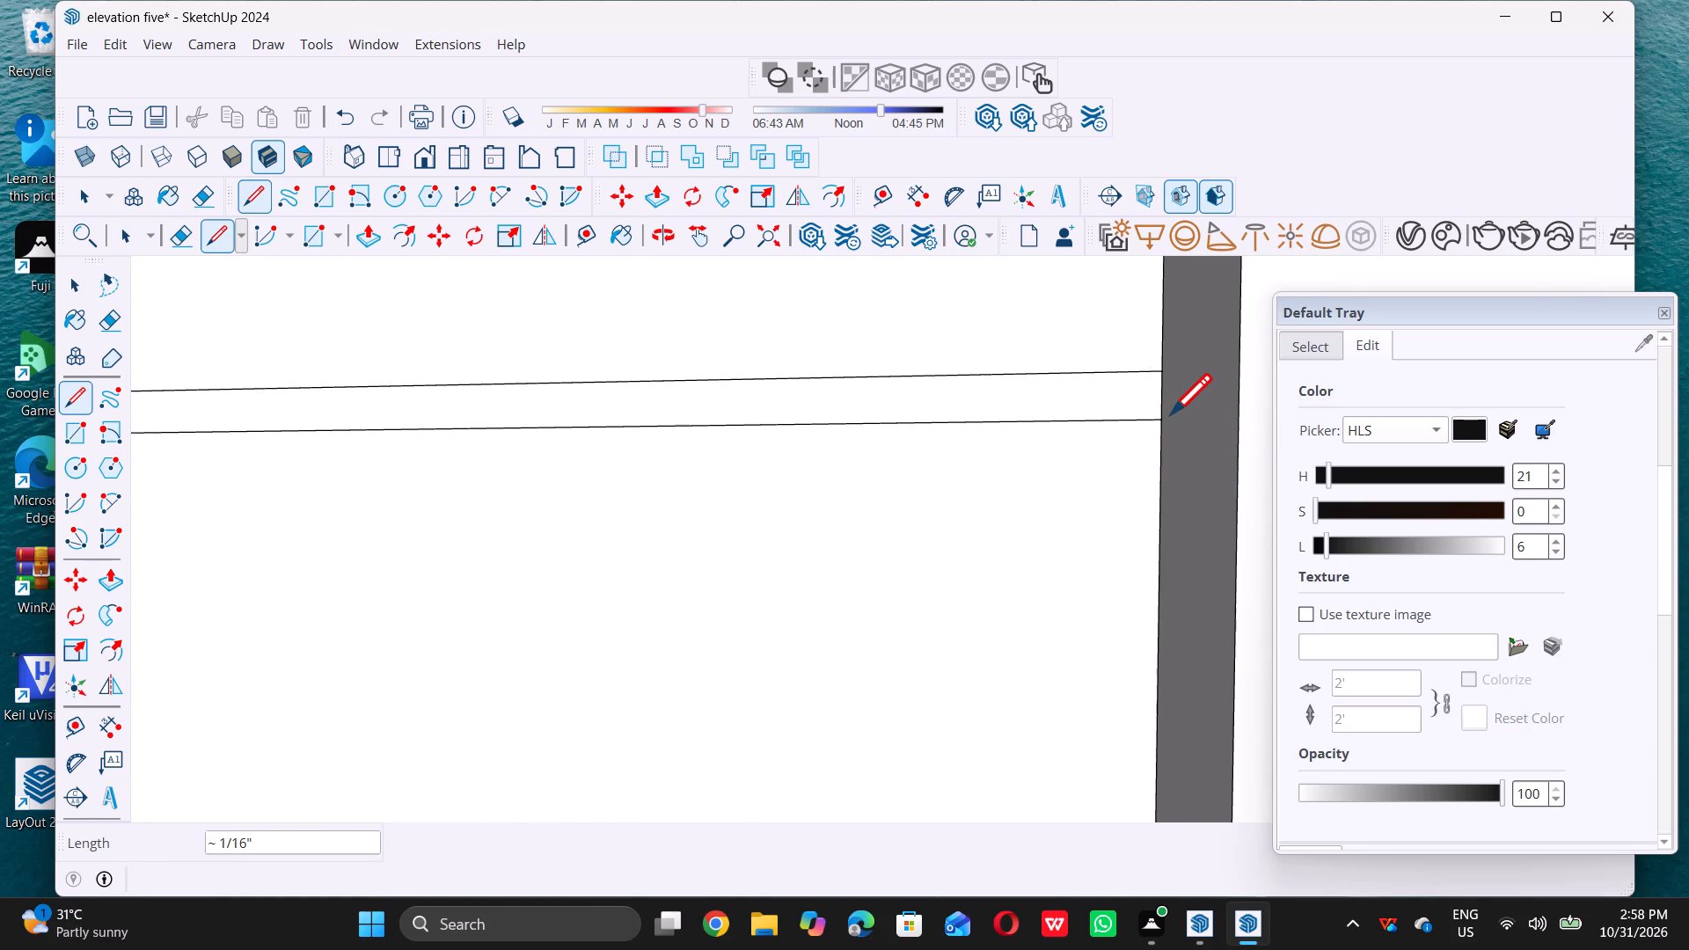
Draw a 3' line across the recessed strip along the guide below the second dividing line.
{"action": "scroll", "coordinate": [1132, 509], "scroll_direction": "down", "scroll_amount": 19}
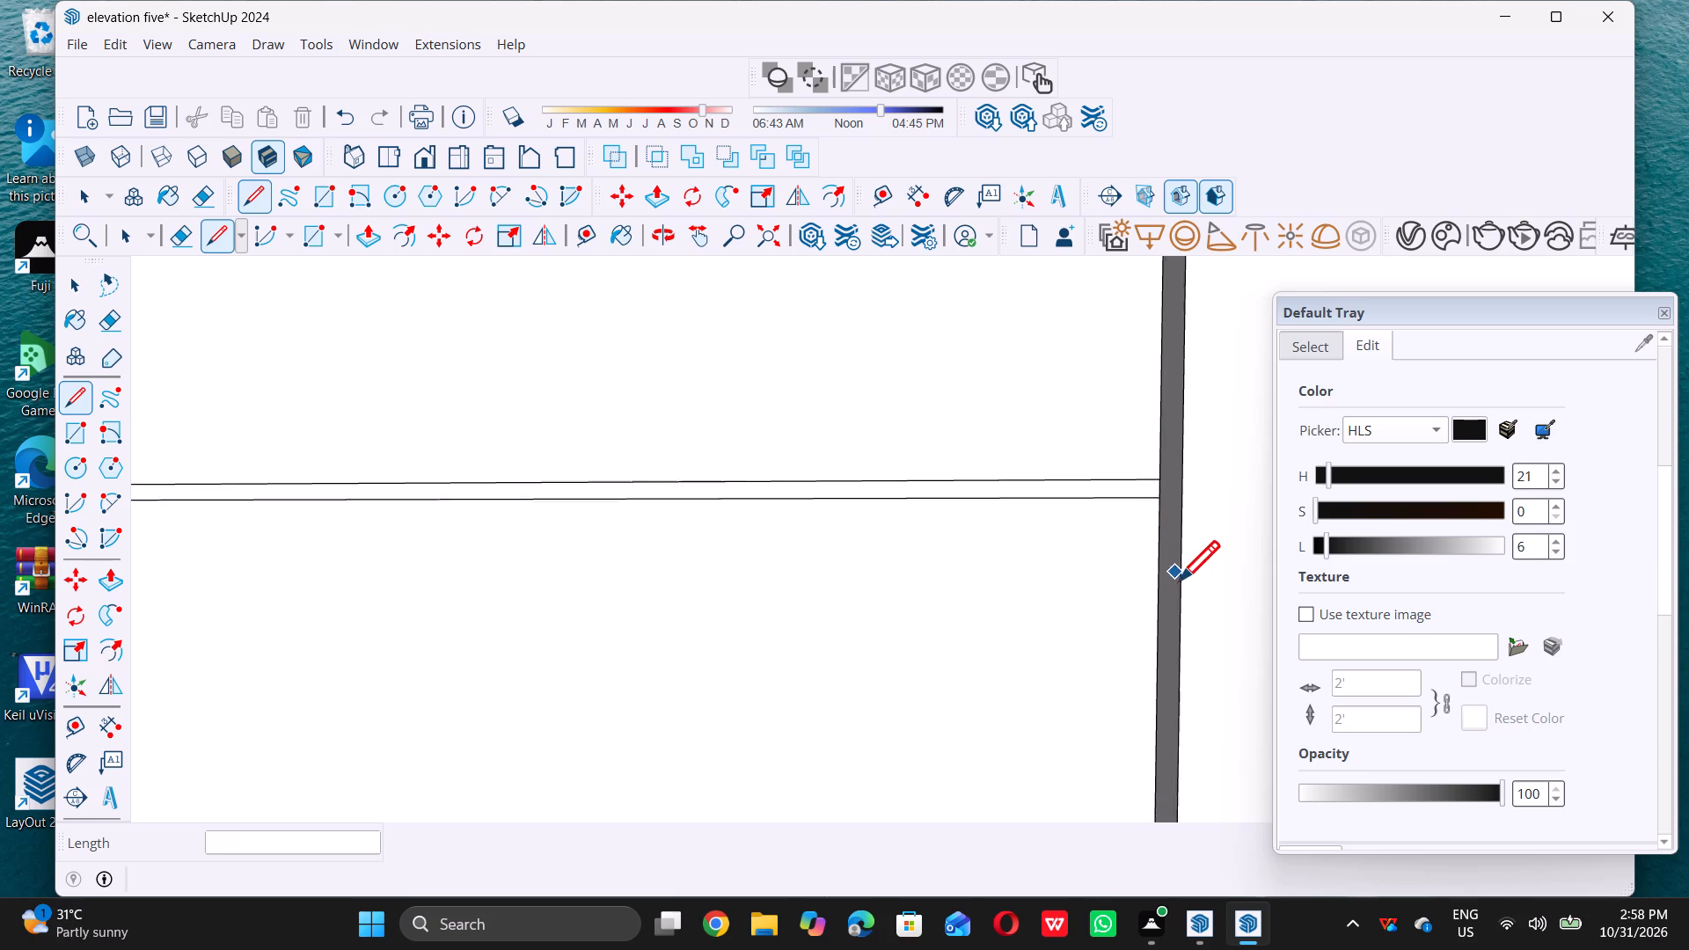
{"action": "scroll", "coordinate": [1179, 581], "scroll_direction": "down", "scroll_amount": 20}
{"action": "scroll", "coordinate": [1179, 581], "scroll_direction": "down", "scroll_amount": 6}
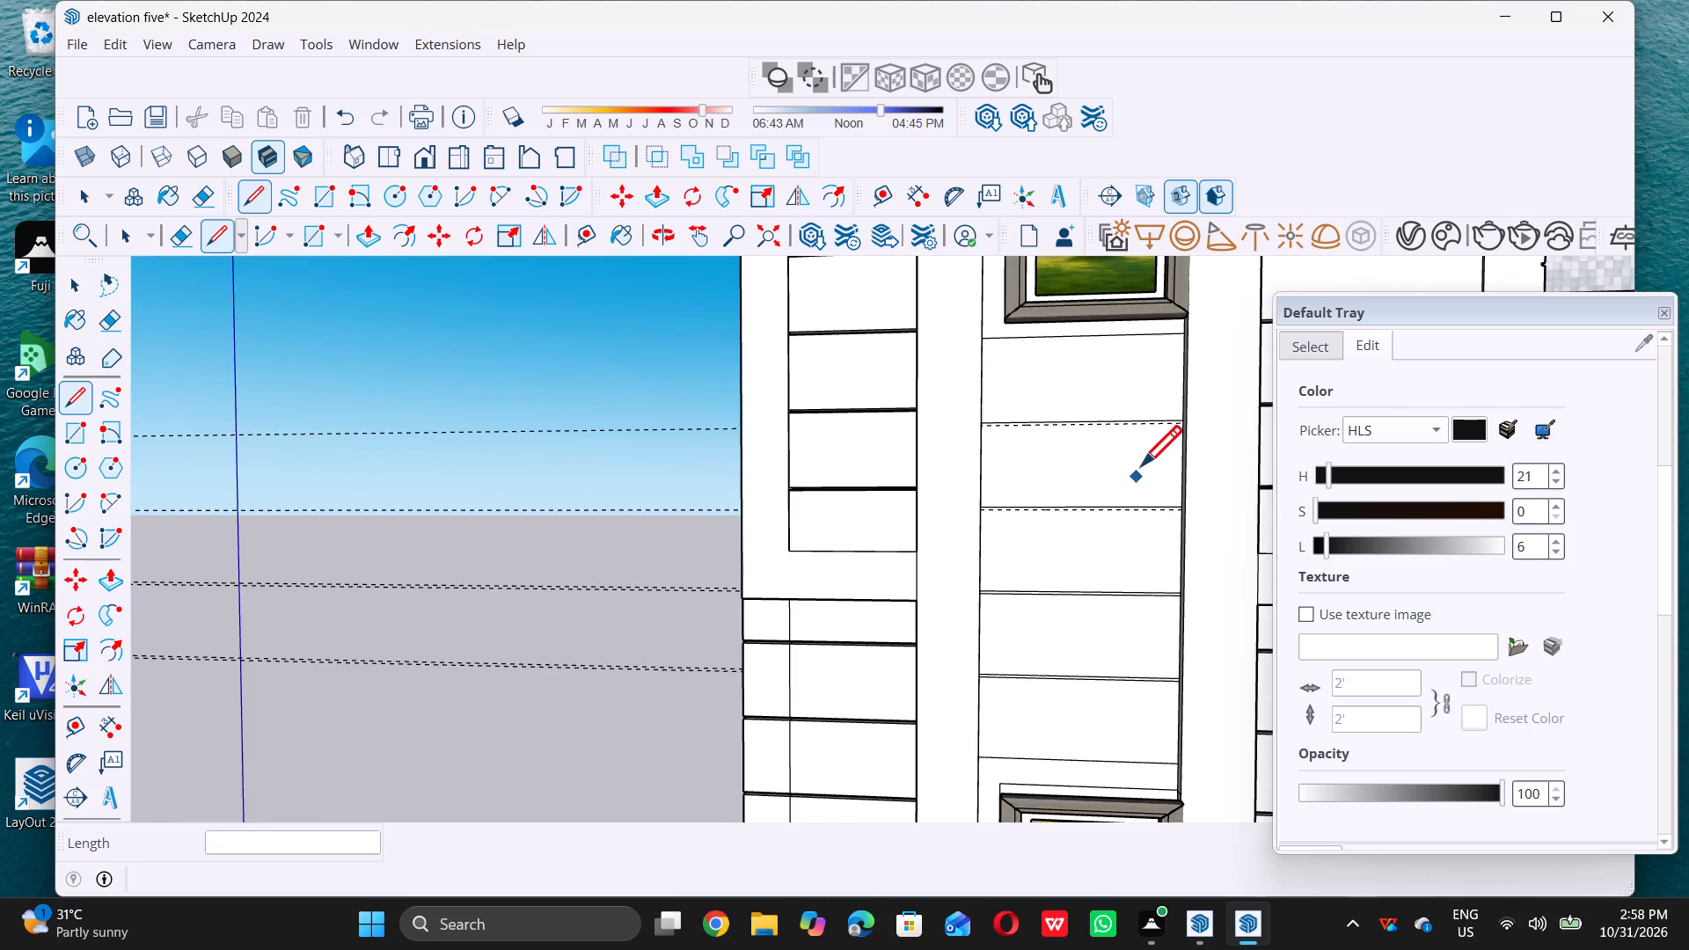
{"action": "scroll", "coordinate": [1147, 471], "scroll_direction": "up", "scroll_amount": 13}
{"action": "scroll", "coordinate": [1207, 537], "scroll_direction": "up", "scroll_amount": 9}
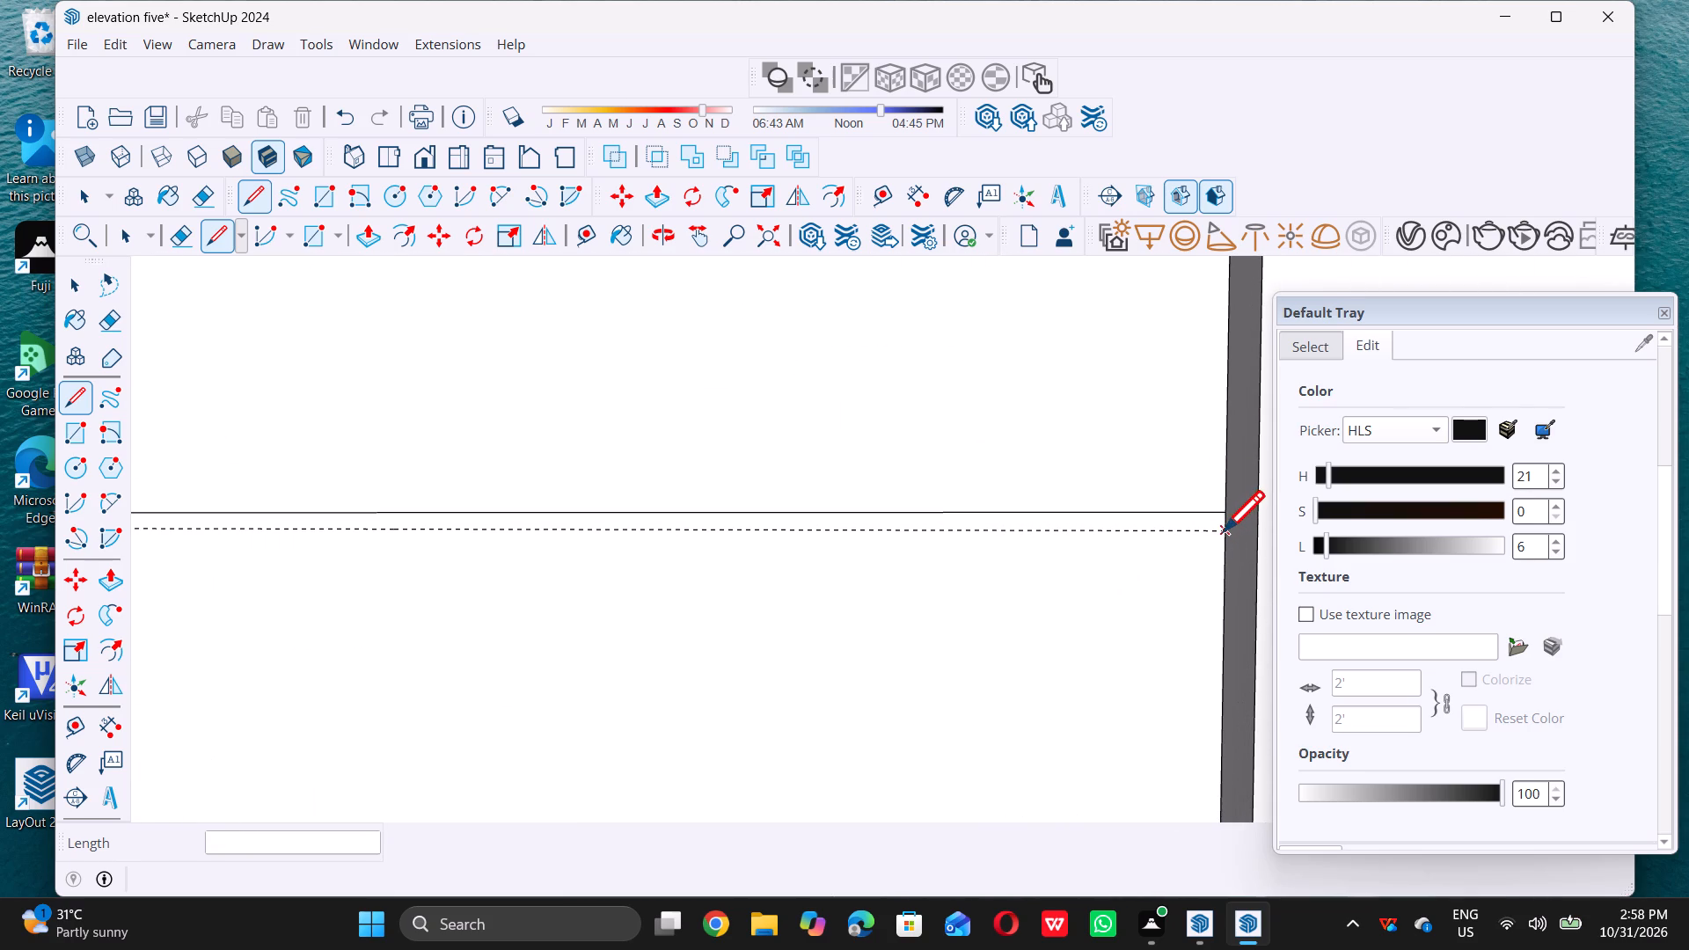
{"action": "left_click", "coordinate": [1225, 530]}
{"action": "scroll", "coordinate": [1225, 530], "scroll_direction": "down", "scroll_amount": 8}
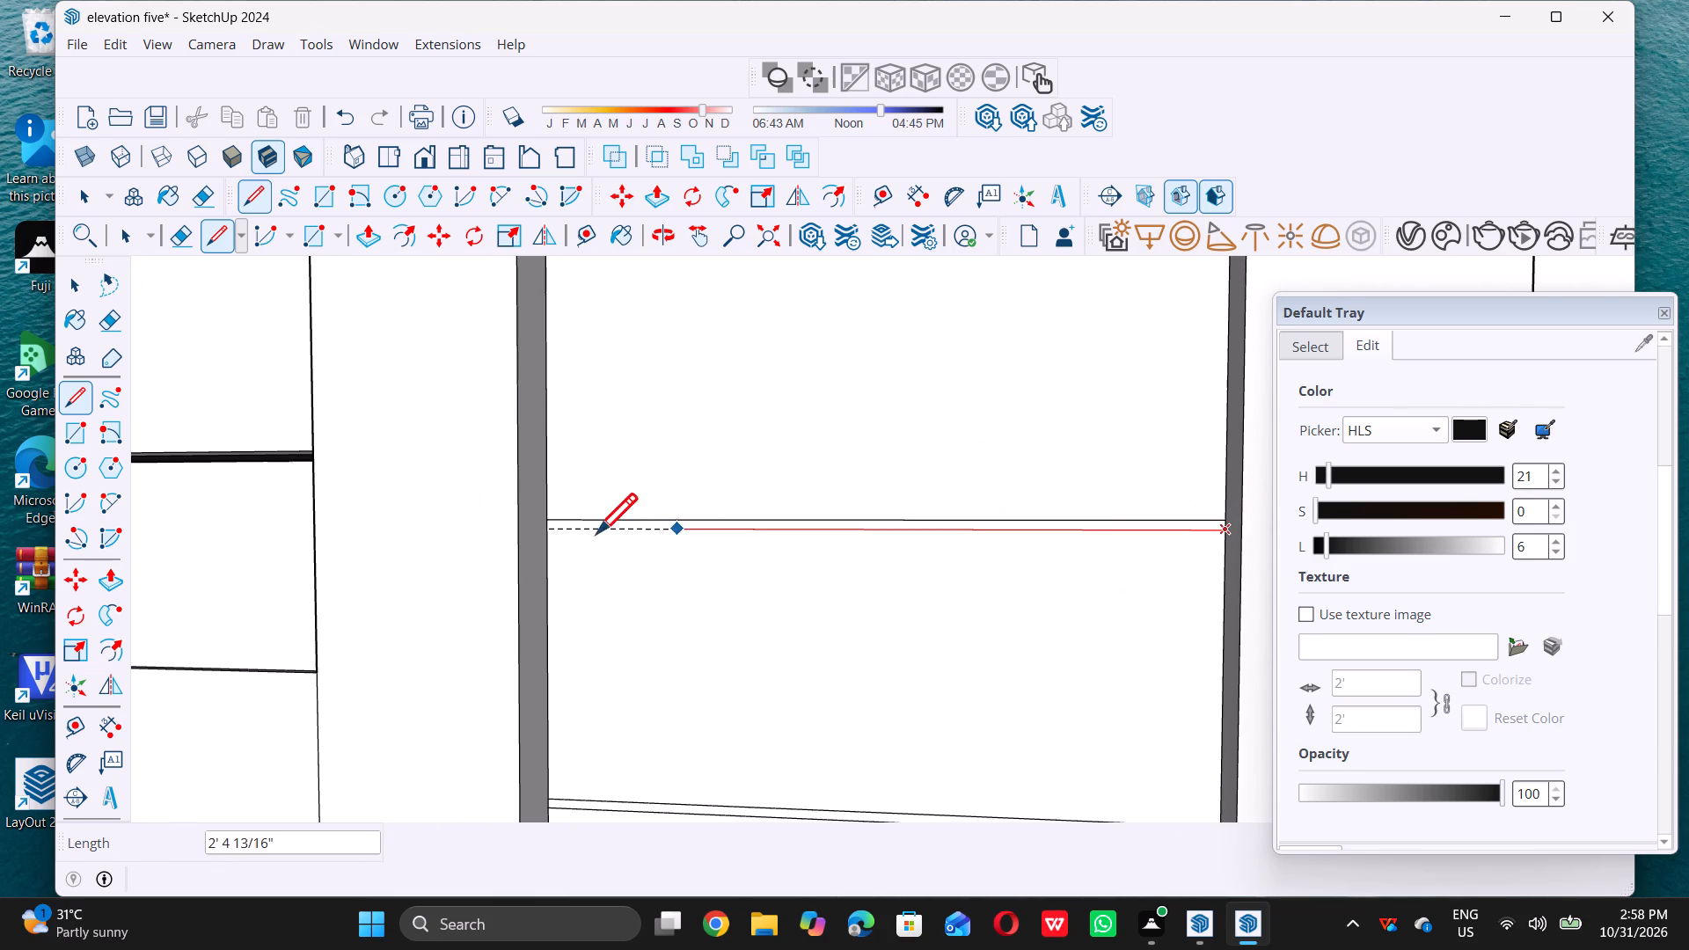
{"action": "left_click", "coordinate": [545, 533]}
Draw a line about 3' long across the recessed strip along the guide below the first dividing line.
{"action": "scroll", "coordinate": [556, 471], "scroll_direction": "down", "scroll_amount": 12}
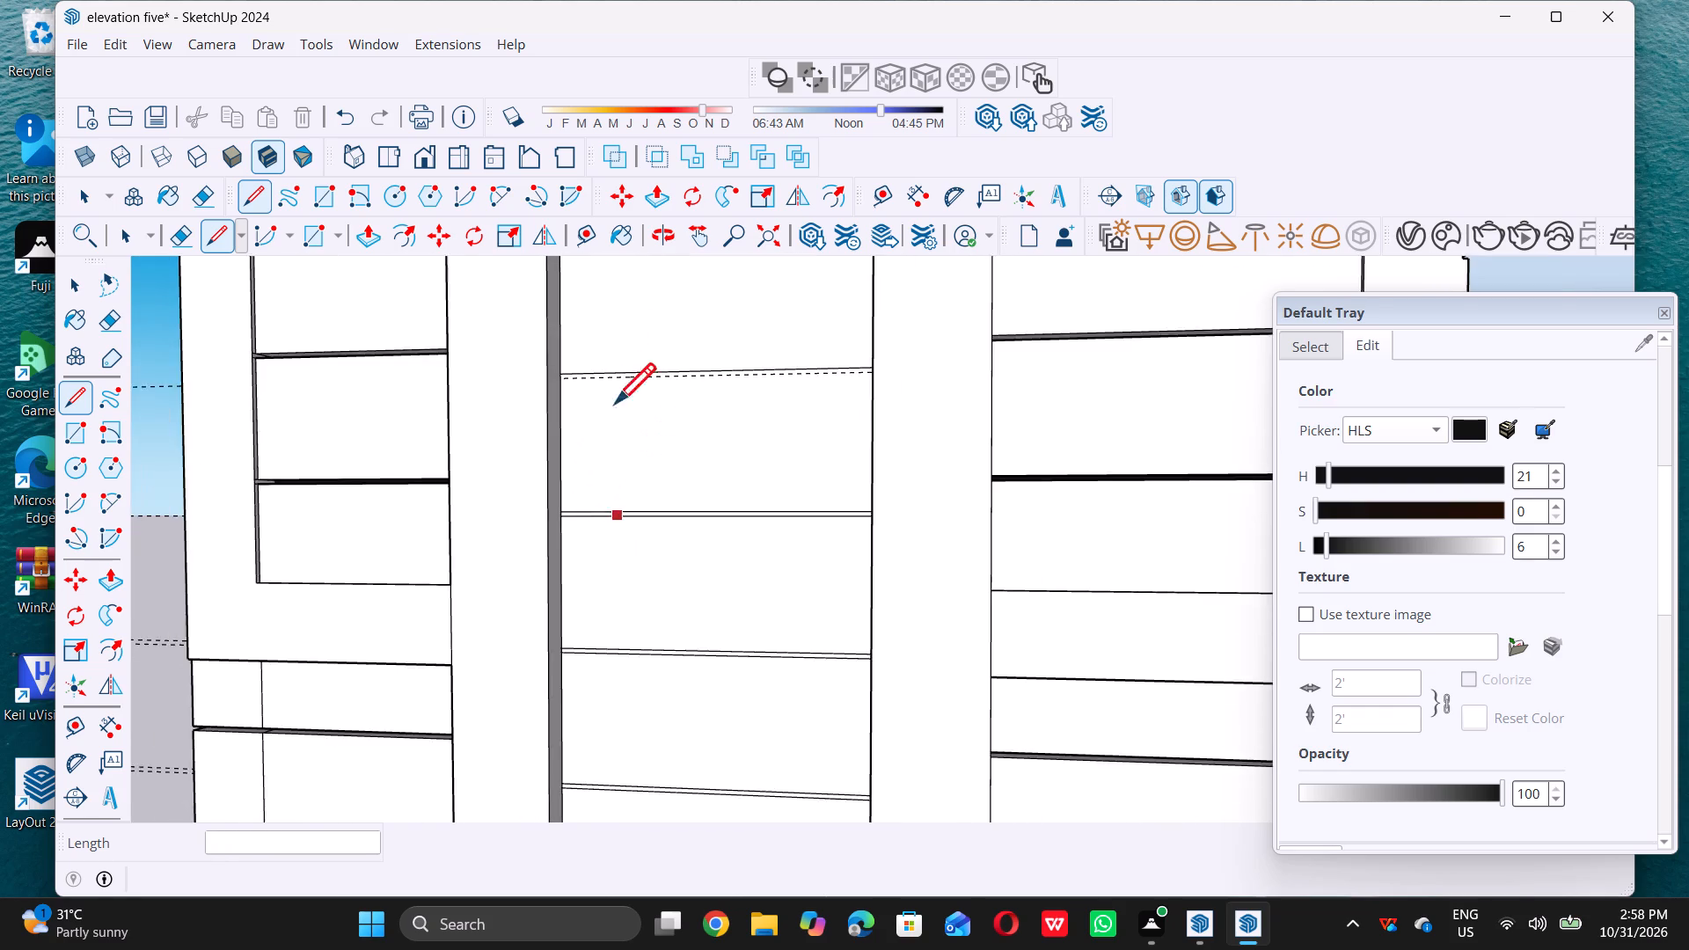
{"action": "scroll", "coordinate": [595, 359], "scroll_direction": "up", "scroll_amount": 18}
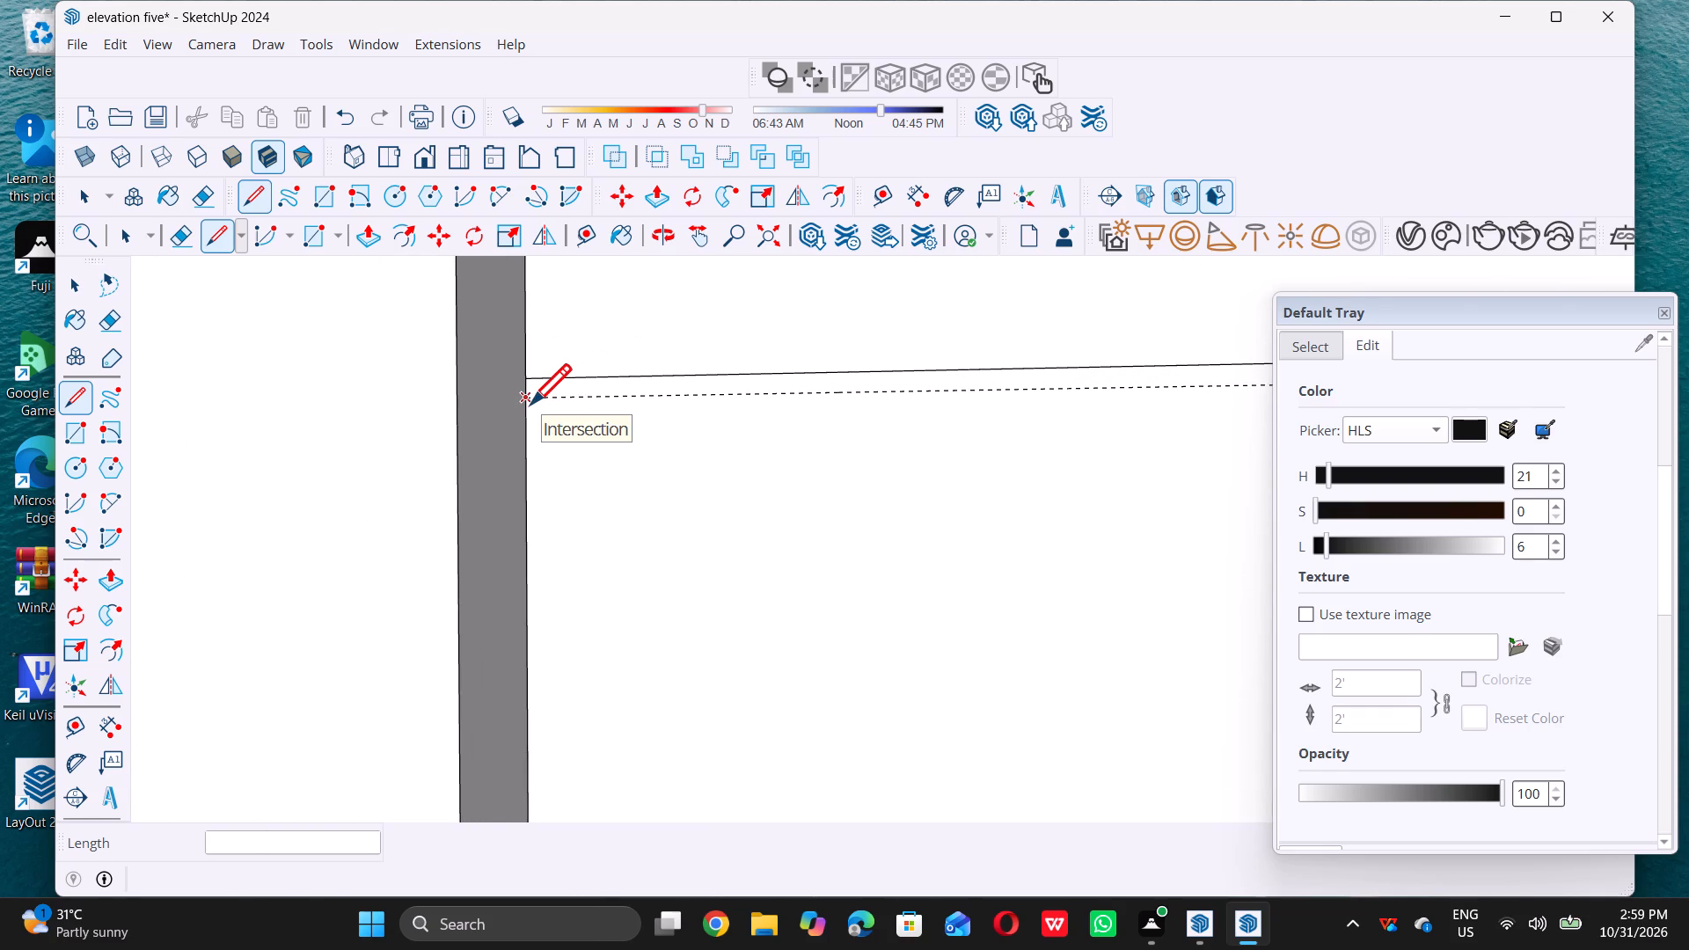
{"action": "left_click", "coordinate": [530, 404]}
{"action": "scroll", "coordinate": [530, 406], "scroll_direction": "down", "scroll_amount": 9}
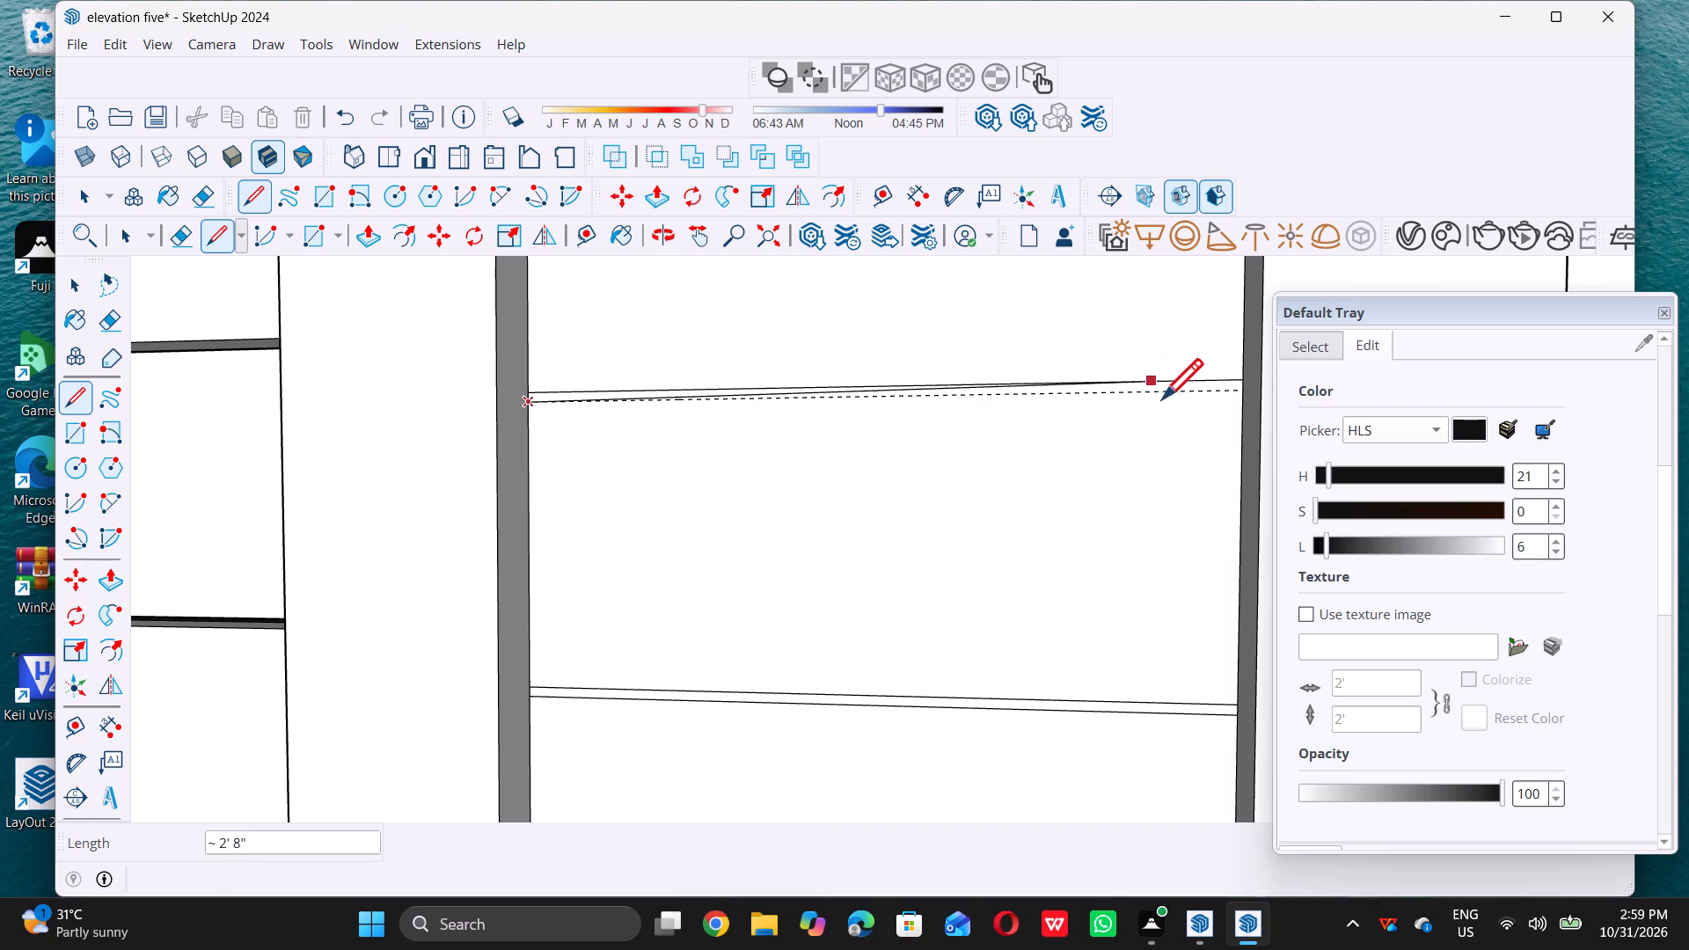
{"action": "scroll", "coordinate": [1239, 398], "scroll_direction": "up", "scroll_amount": 5}
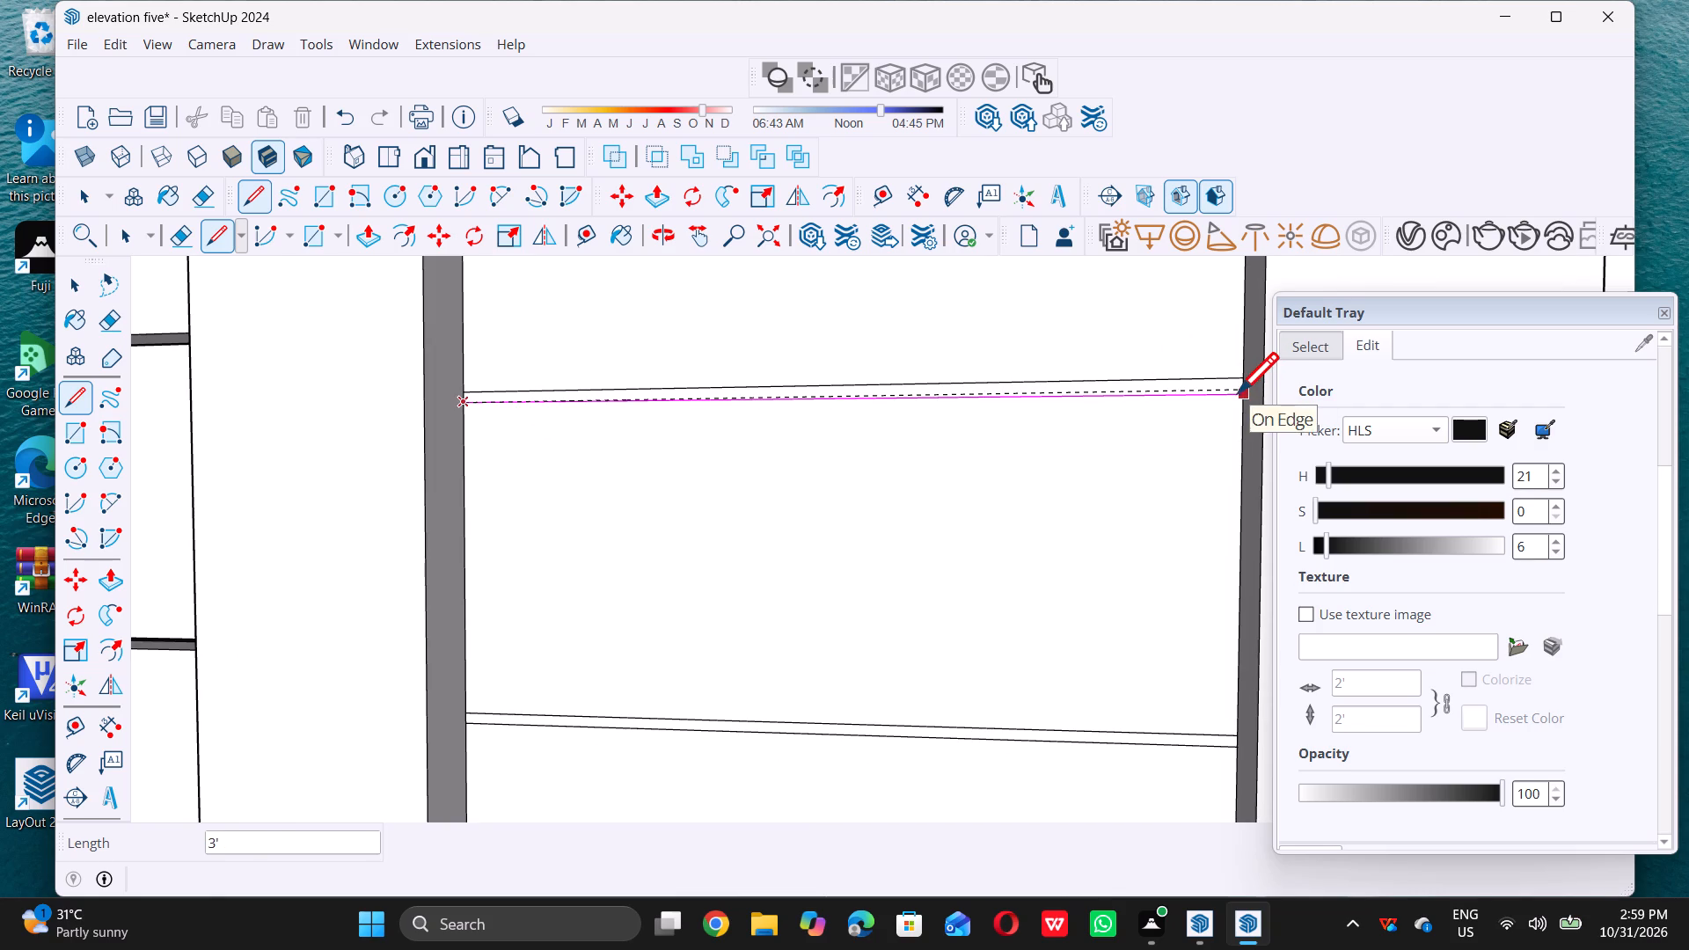
{"action": "scroll", "coordinate": [1238, 392], "scroll_direction": "up", "scroll_amount": 4}
{"action": "left_click", "coordinate": [1238, 391]}
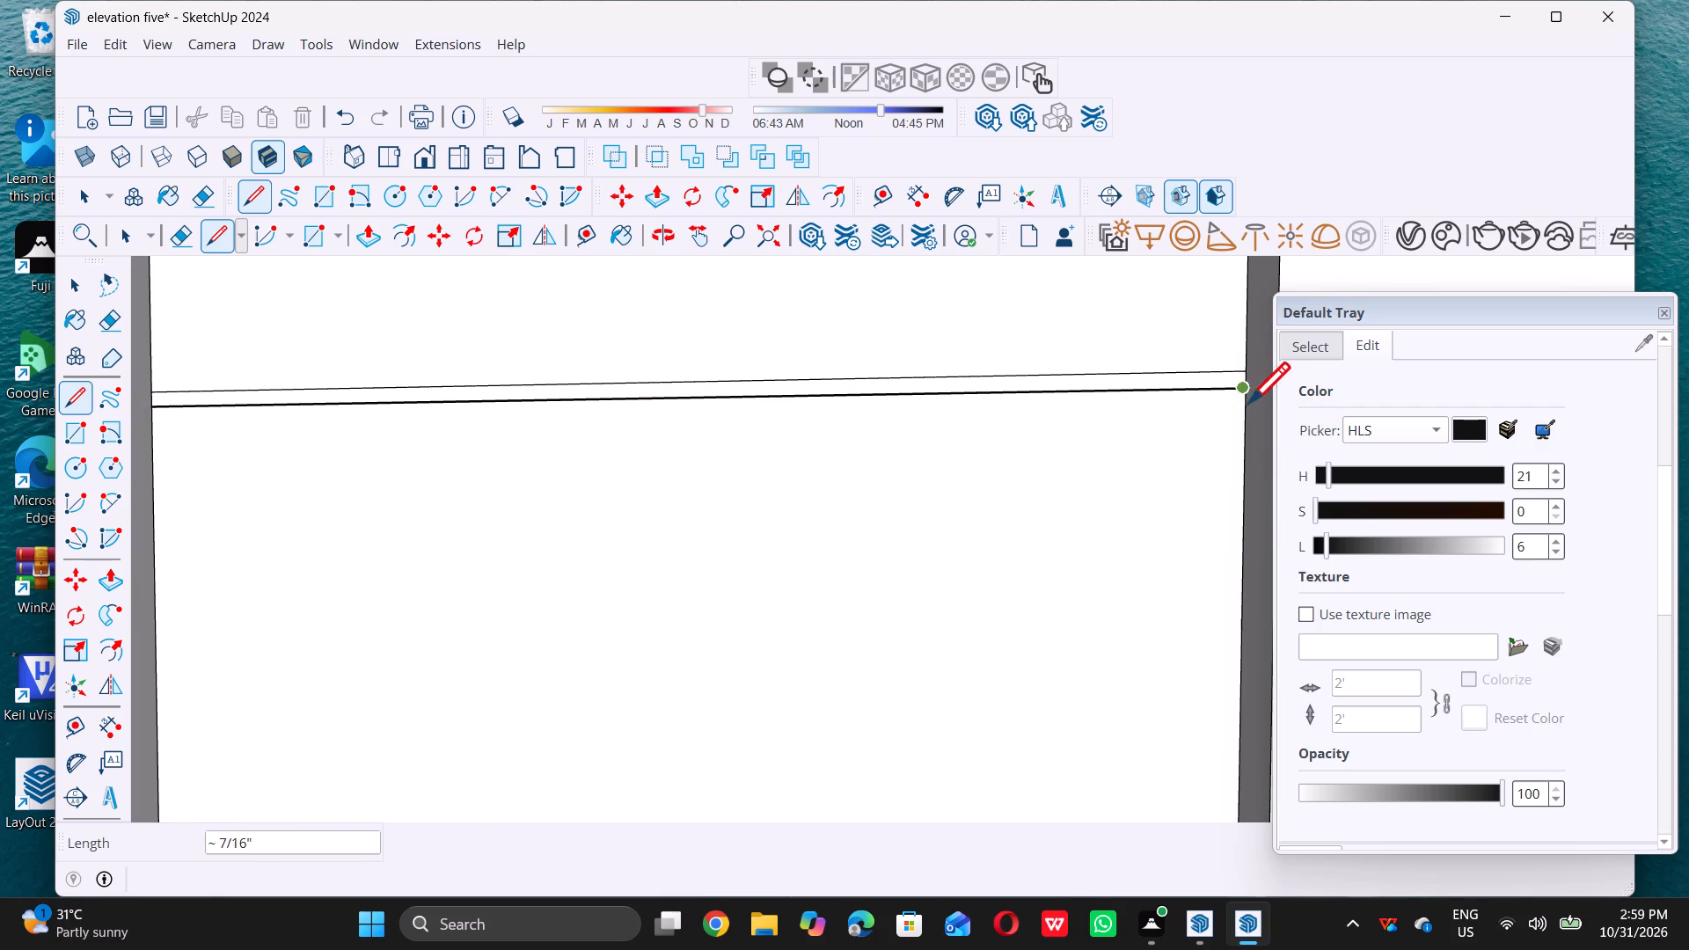
Extend the line below the first dividing line by about 1/16" to meet the recessed strip's right edge.
{"action": "scroll", "coordinate": [1229, 412], "scroll_direction": "up", "scroll_amount": 15}
{"action": "scroll", "coordinate": [1099, 414], "scroll_direction": "down", "scroll_amount": 2}
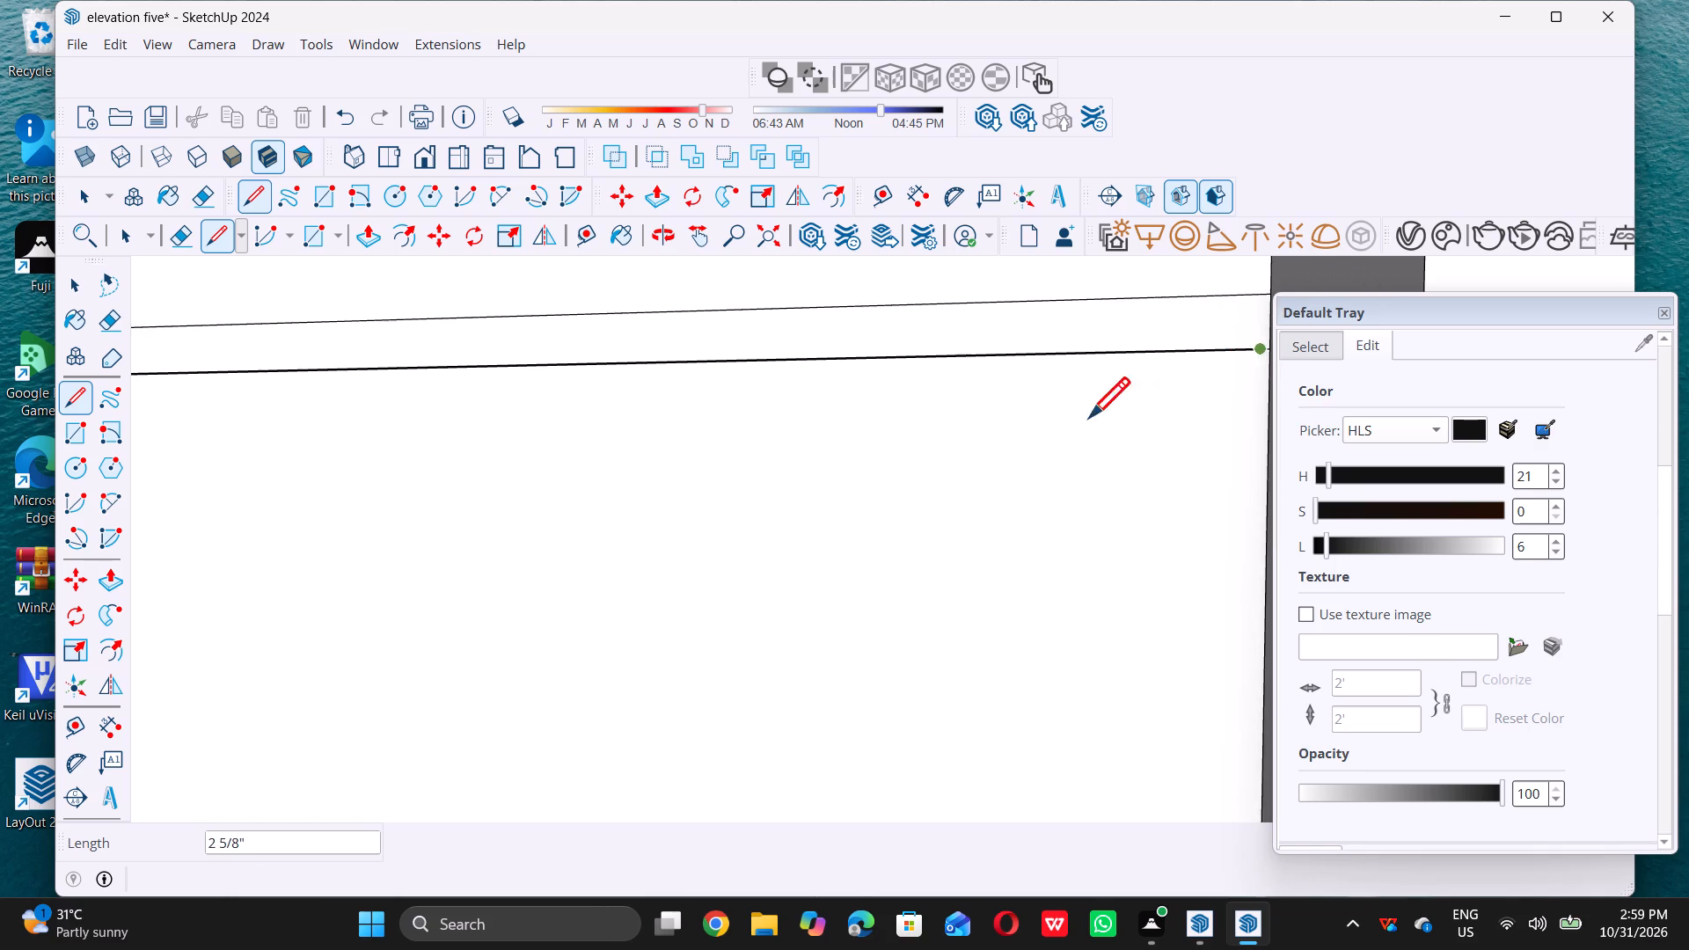
{"action": "scroll", "coordinate": [1089, 417], "scroll_direction": "down", "scroll_amount": 6}
{"action": "scroll", "coordinate": [1047, 392], "scroll_direction": "up", "scroll_amount": 8}
{"action": "scroll", "coordinate": [1191, 391], "scroll_direction": "up", "scroll_amount": 8}
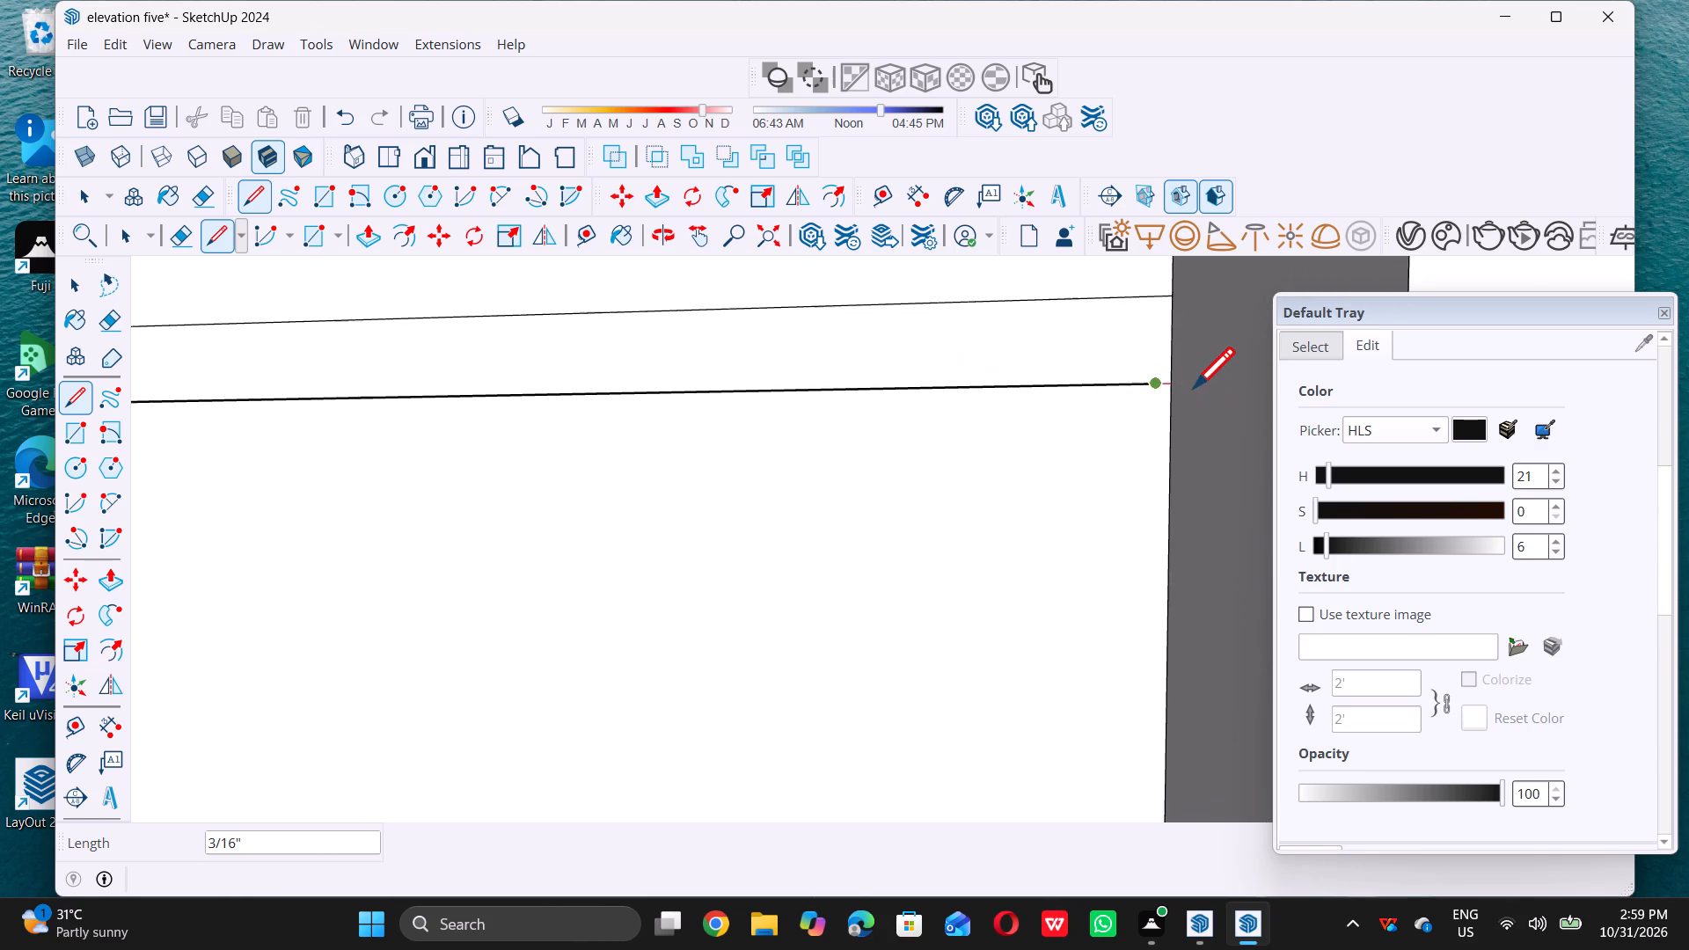
{"action": "scroll", "coordinate": [1194, 387], "scroll_direction": "up", "scroll_amount": 5}
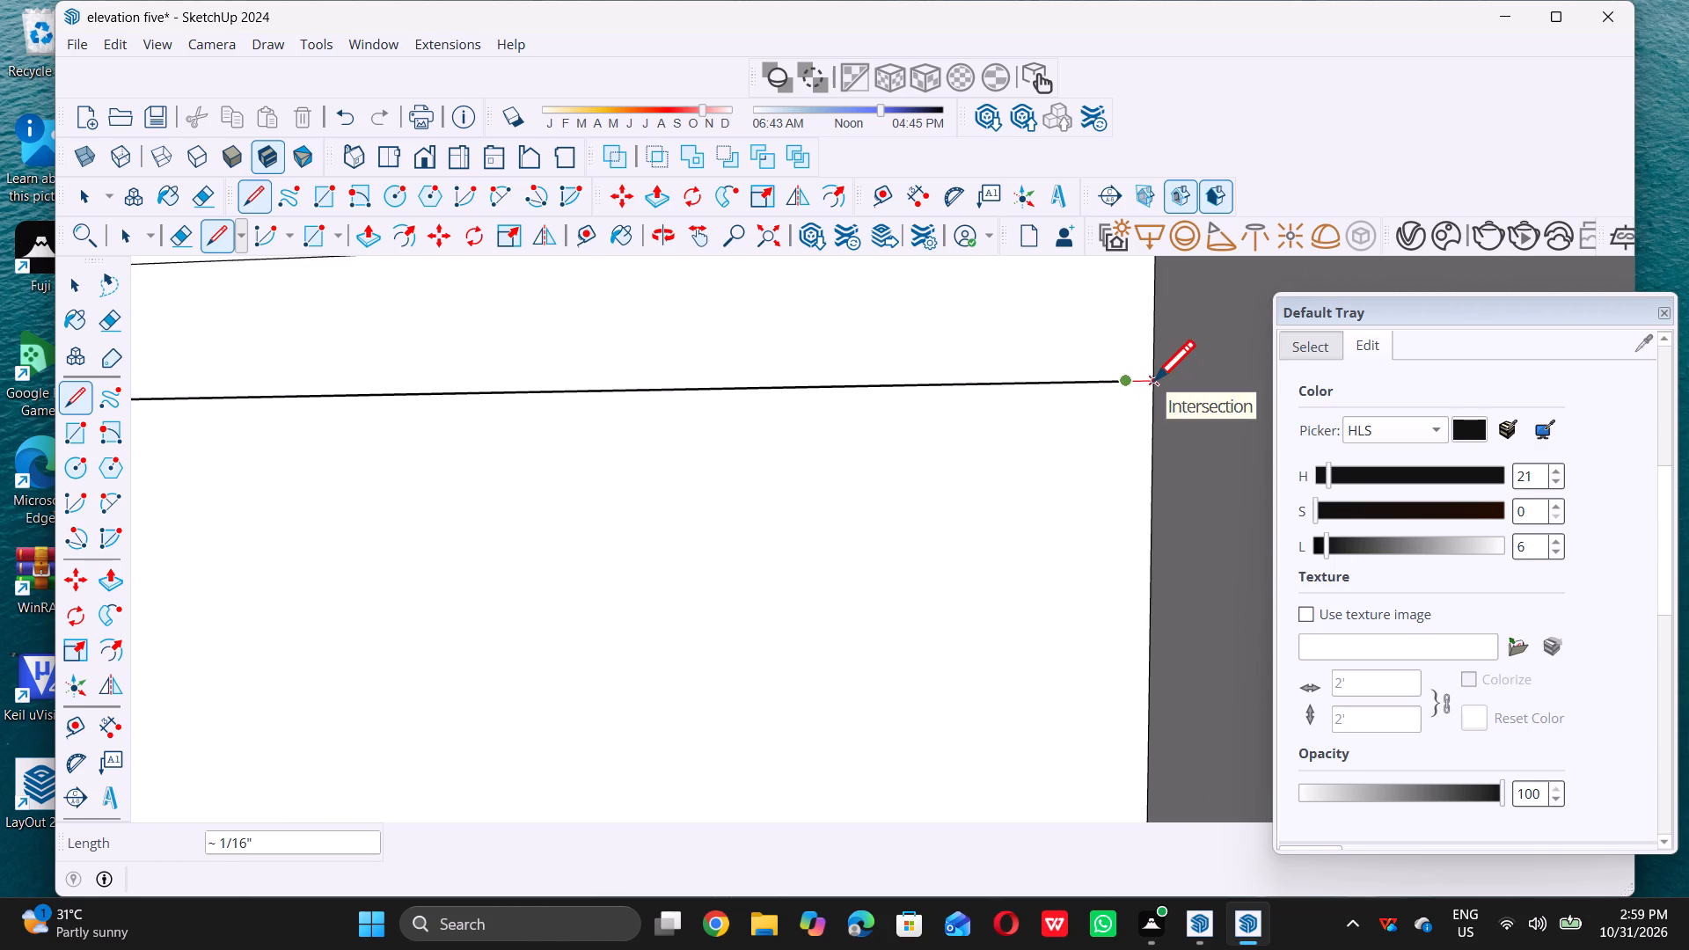
{"action": "double_click", "coordinate": [1154, 380]}
{"action": "key", "text": "space"}
Paint the first and second narrow groove strips between the facade windows with the 0137_Black material.
{"action": "scroll", "coordinate": [1151, 391], "scroll_direction": "down", "scroll_amount": 13}
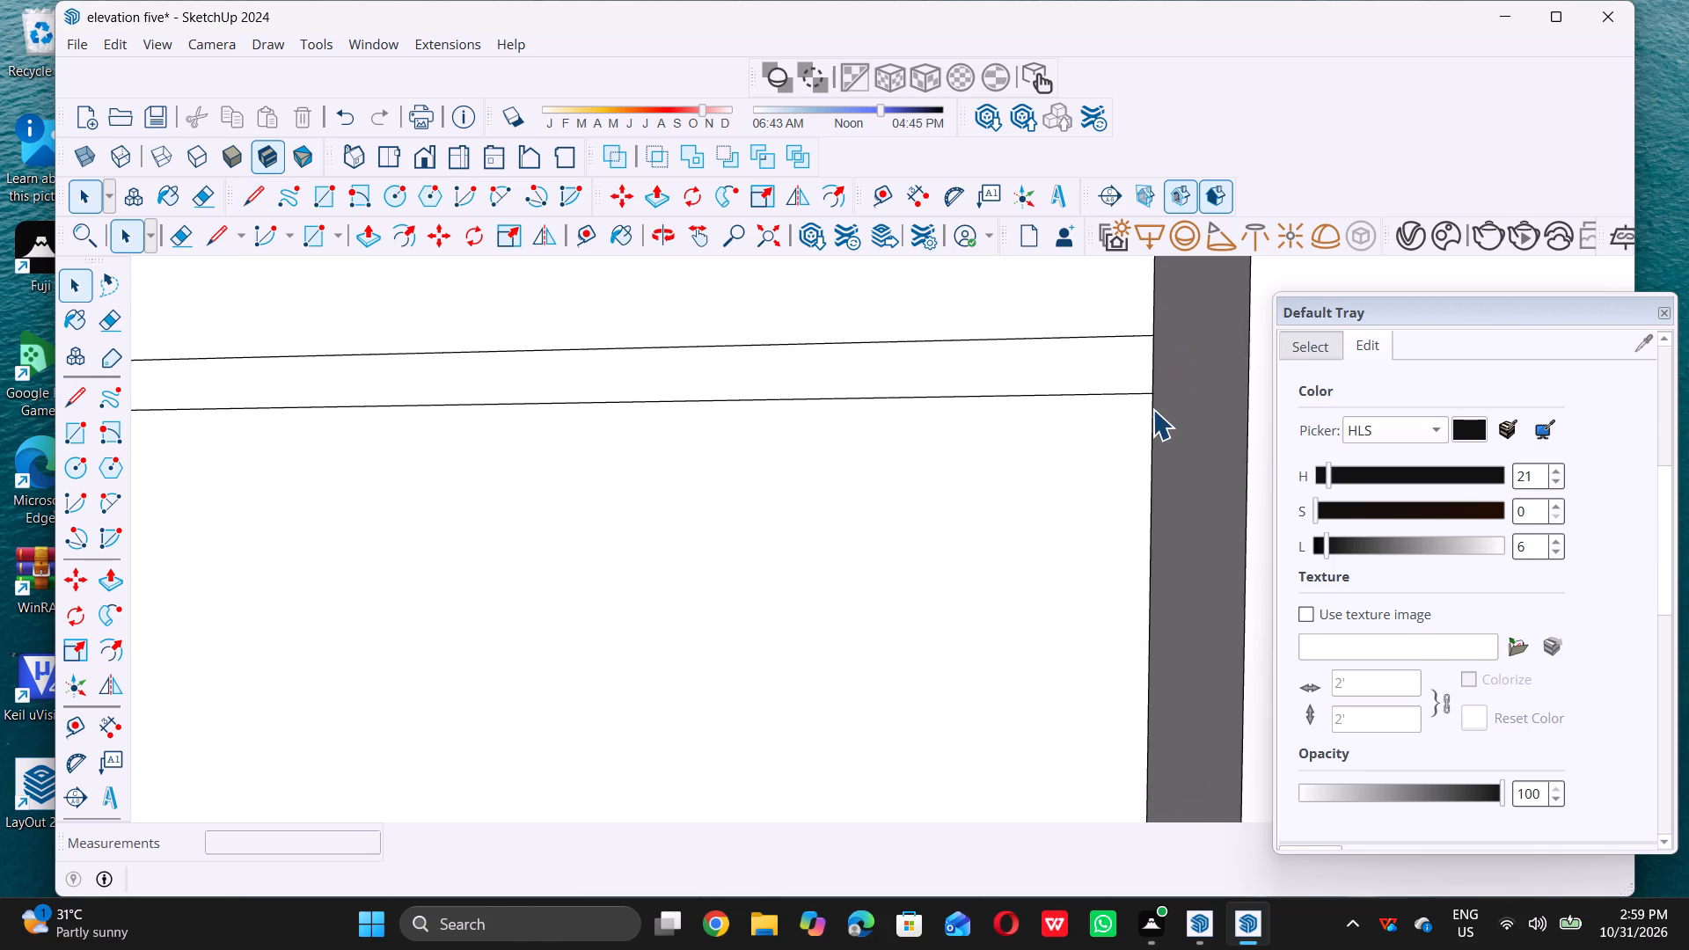
{"action": "scroll", "coordinate": [1152, 409], "scroll_direction": "down", "scroll_amount": 12}
{"action": "scroll", "coordinate": [1354, 435], "scroll_direction": "up", "scroll_amount": 5}
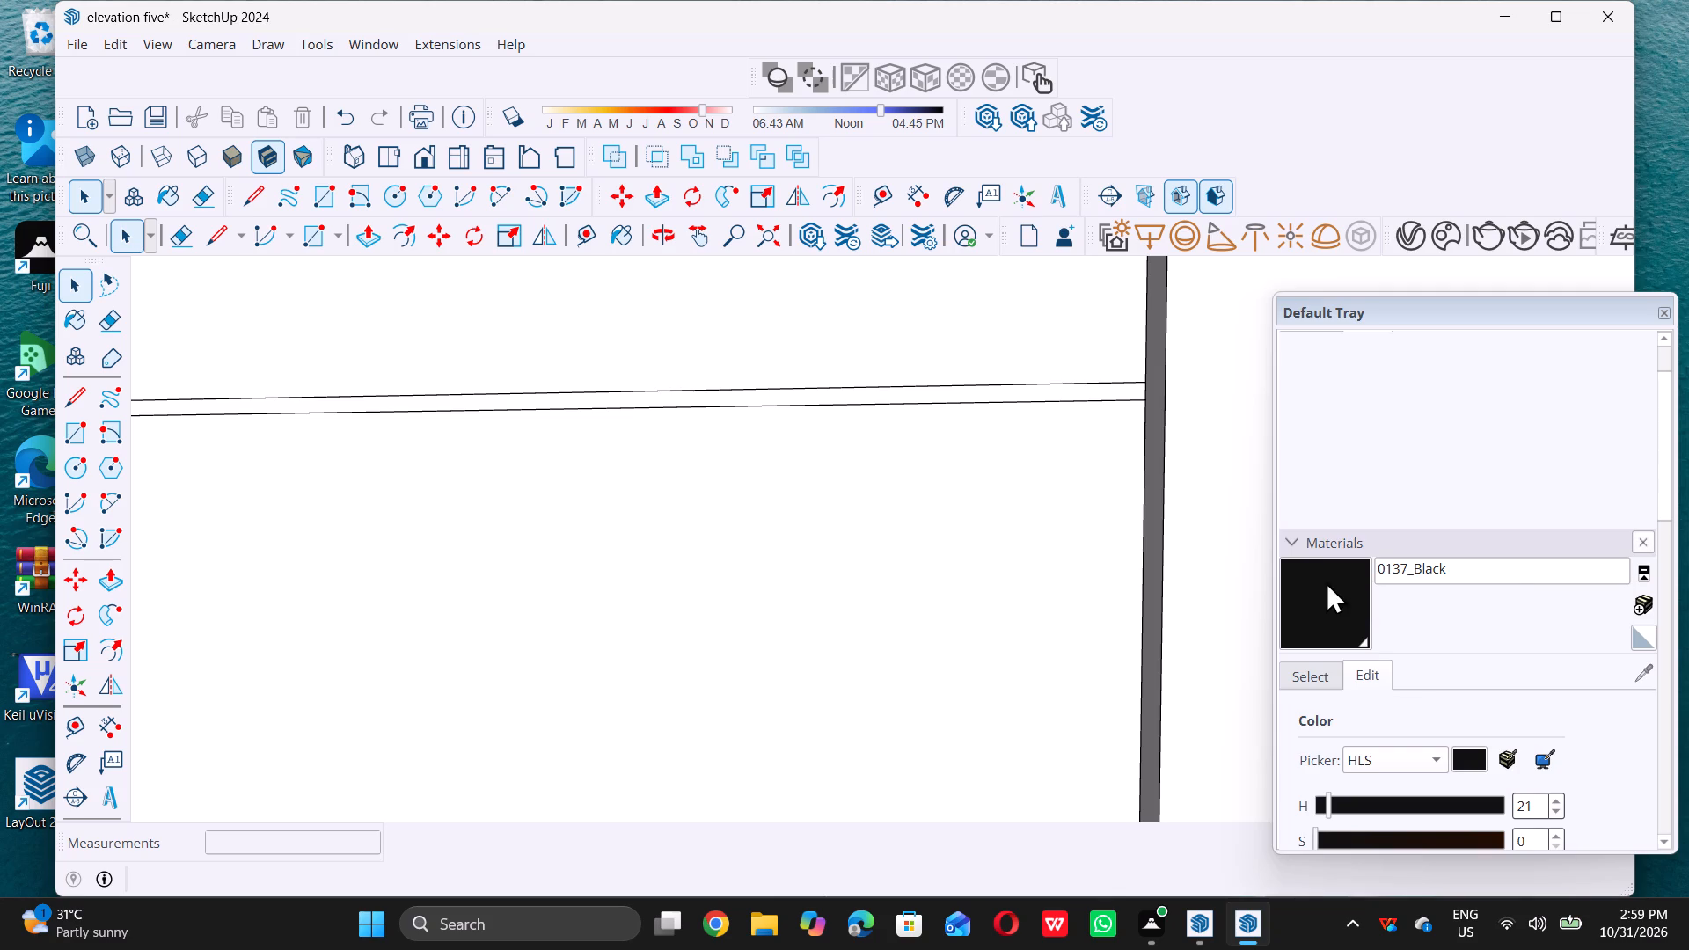
{"action": "left_click", "coordinate": [1318, 598]}
{"action": "double_click", "coordinate": [1073, 395]}
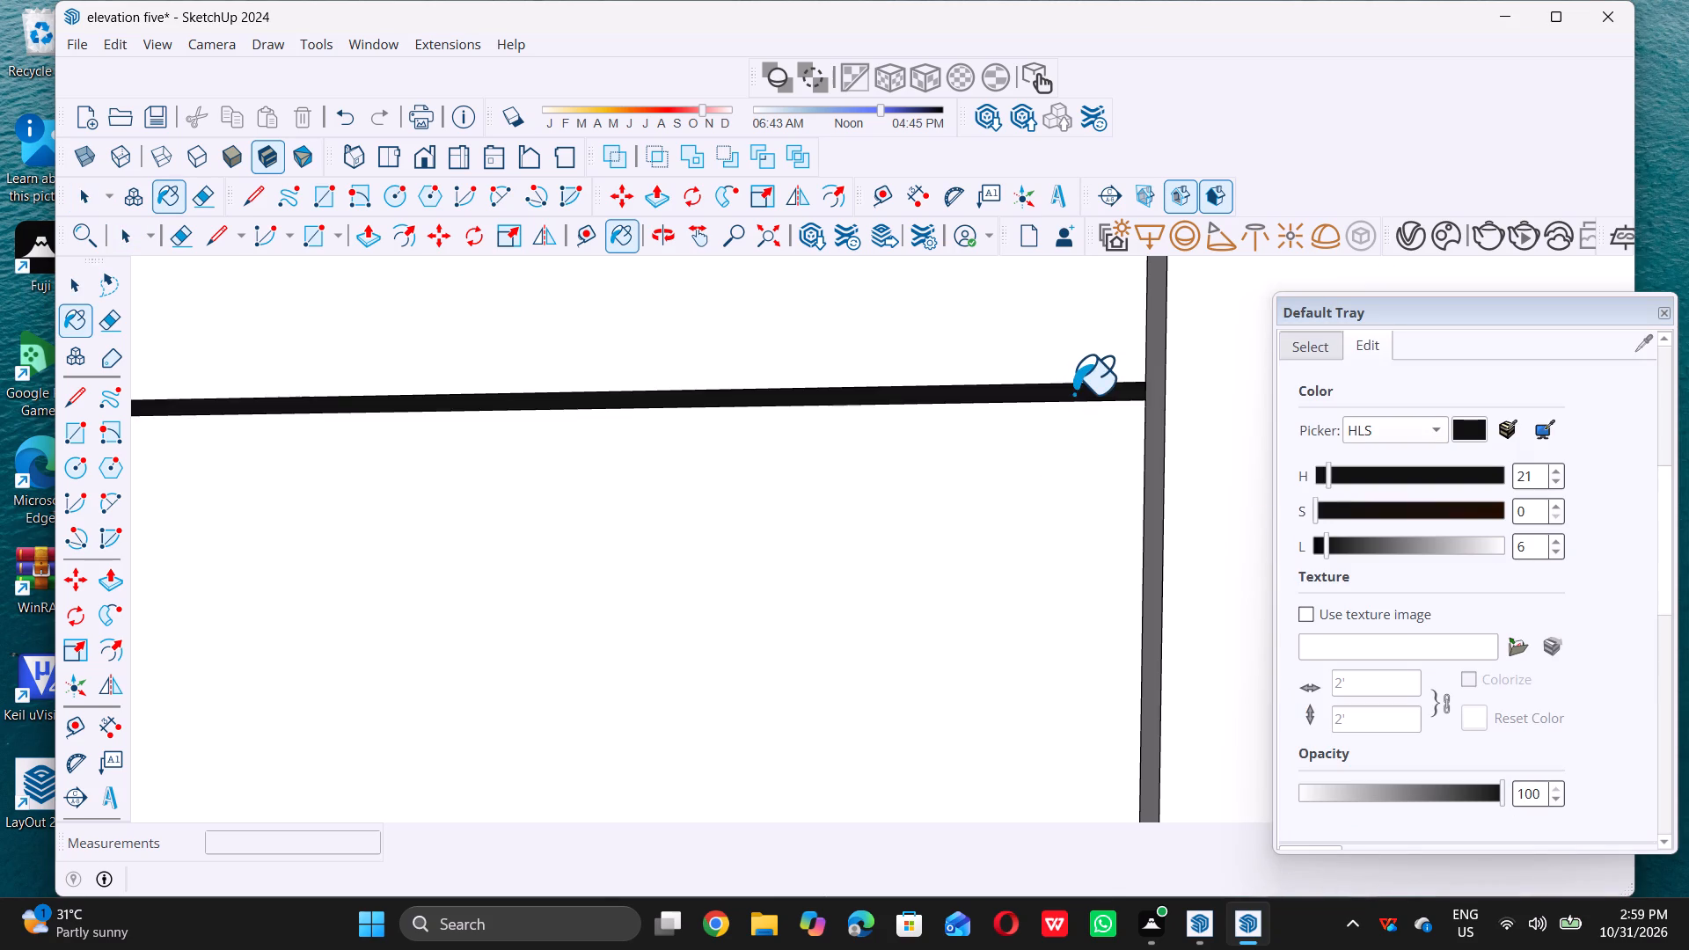
{"action": "scroll", "coordinate": [1074, 392], "scroll_direction": "down", "scroll_amount": 16}
{"action": "scroll", "coordinate": [1052, 519], "scroll_direction": "up", "scroll_amount": 11}
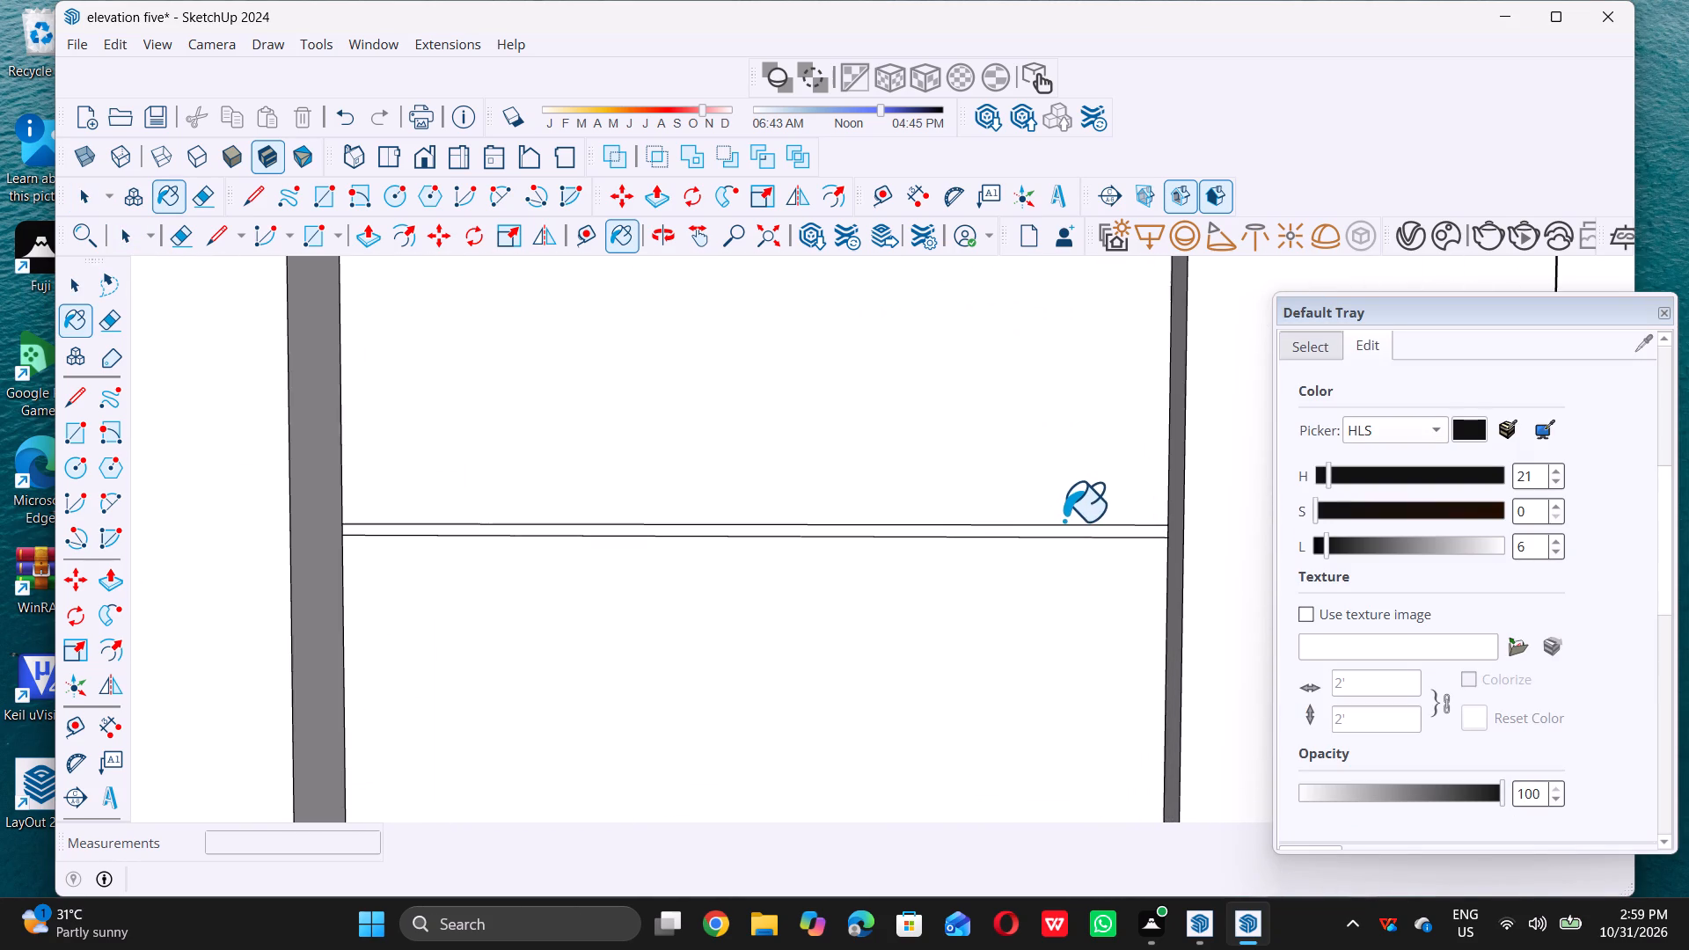
{"action": "left_click", "coordinate": [1077, 530]}
Paint the third and fourth groove strips above the lower window with the 0137_Black material.
{"action": "scroll", "coordinate": [1072, 504], "scroll_direction": "down", "scroll_amount": 11}
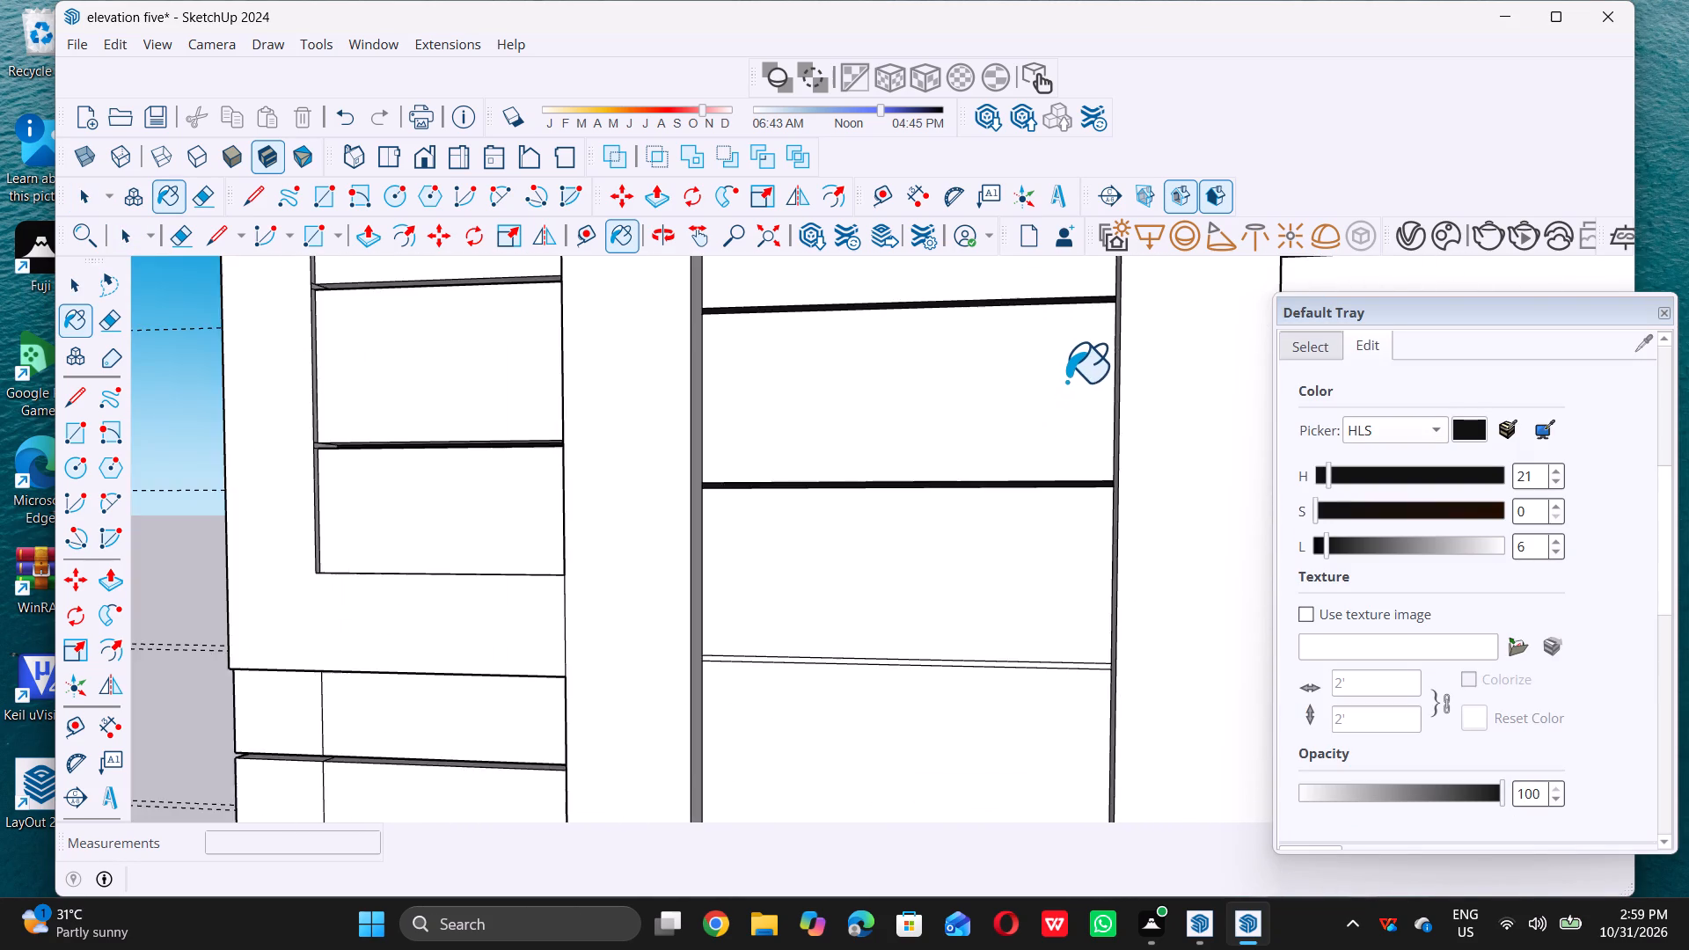
{"action": "scroll", "coordinate": [1066, 381], "scroll_direction": "down", "scroll_amount": 12}
{"action": "scroll", "coordinate": [1037, 527], "scroll_direction": "up", "scroll_amount": 15}
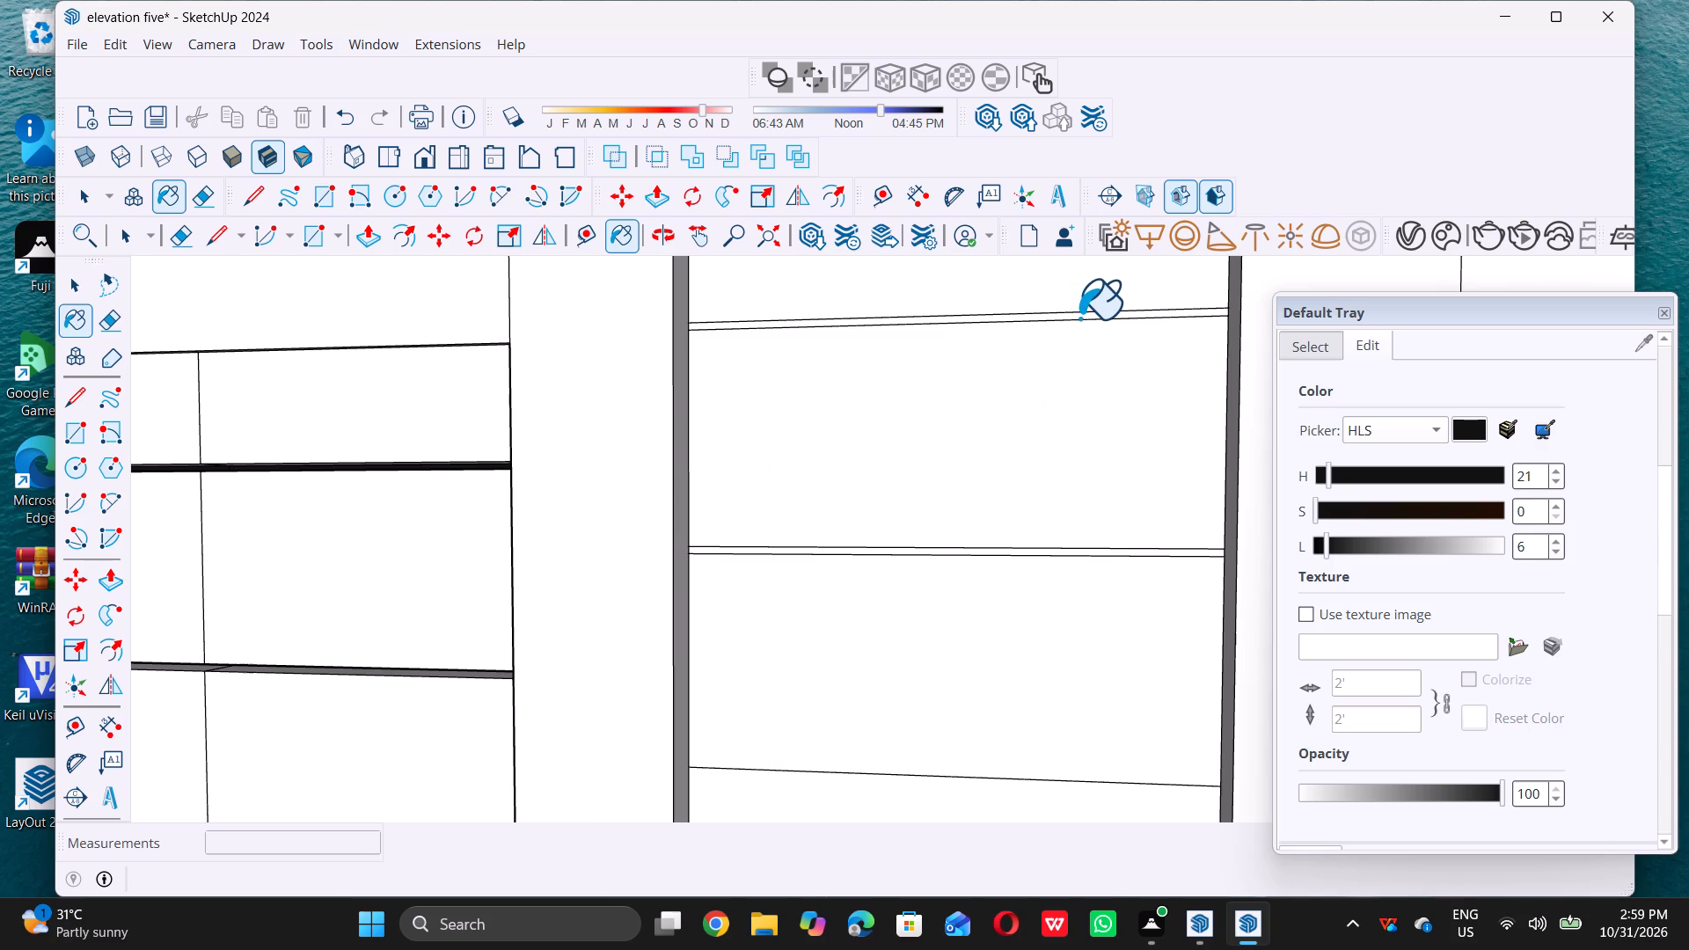
{"action": "left_click", "coordinate": [1077, 315]}
{"action": "scroll", "coordinate": [1077, 315], "scroll_direction": "down", "scroll_amount": 10}
{"action": "scroll", "coordinate": [1093, 486], "scroll_direction": "up", "scroll_amount": 3}
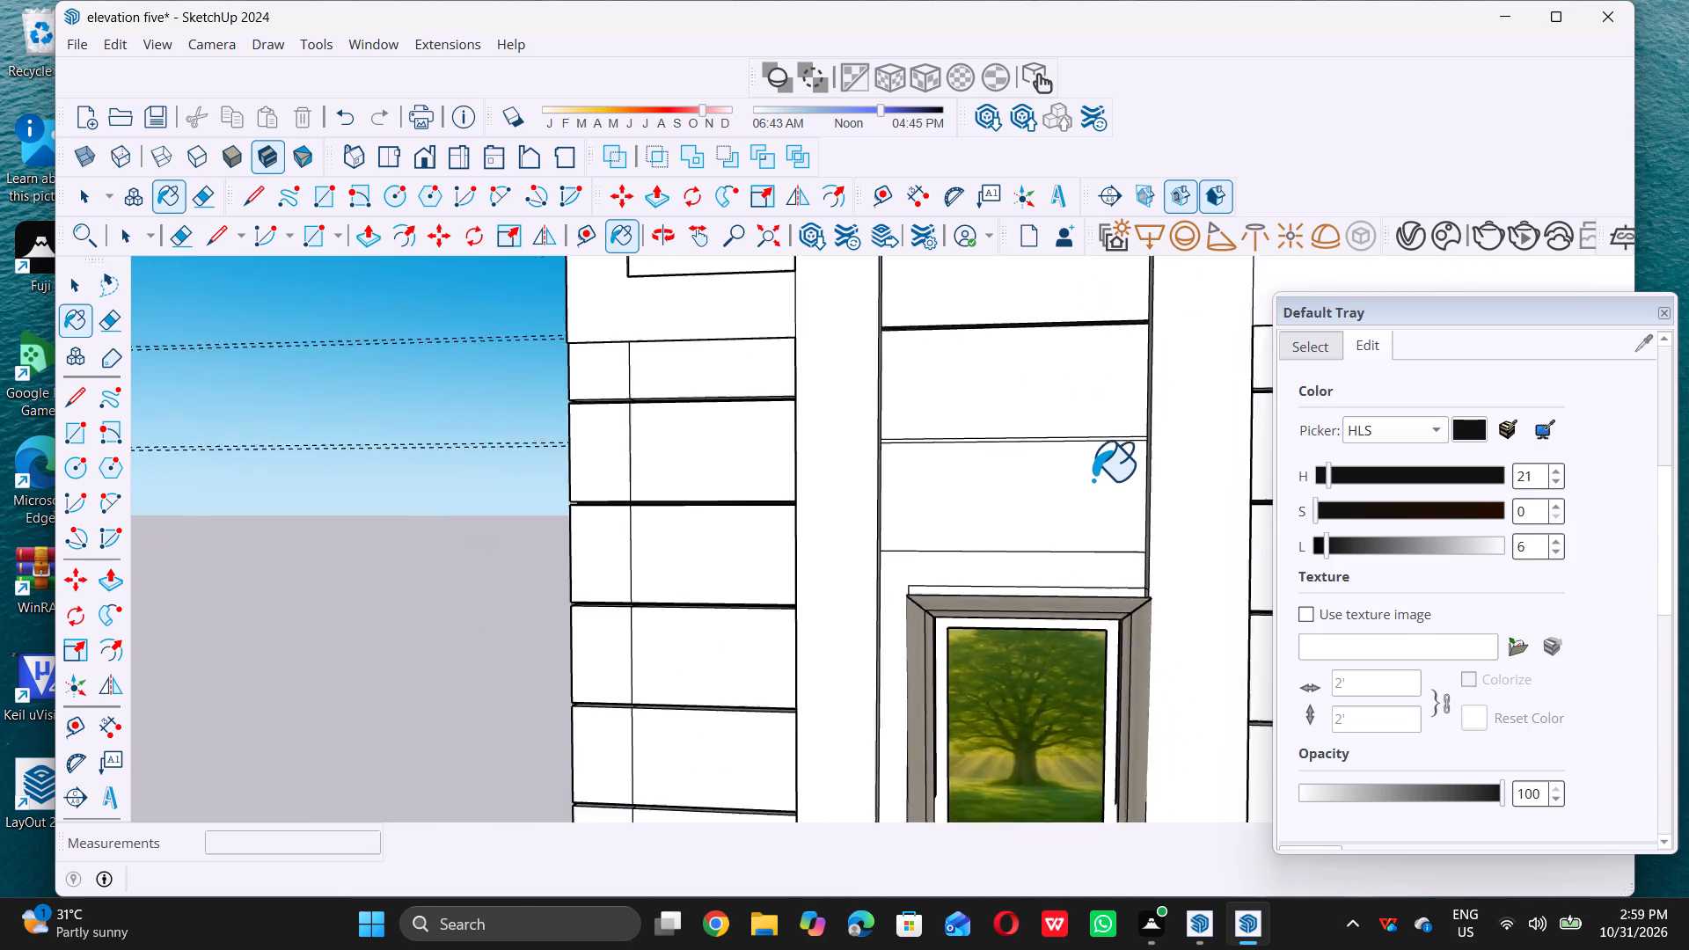
{"action": "scroll", "coordinate": [1093, 479], "scroll_direction": "up", "scroll_amount": 5}
{"action": "left_click", "coordinate": [1126, 403]}
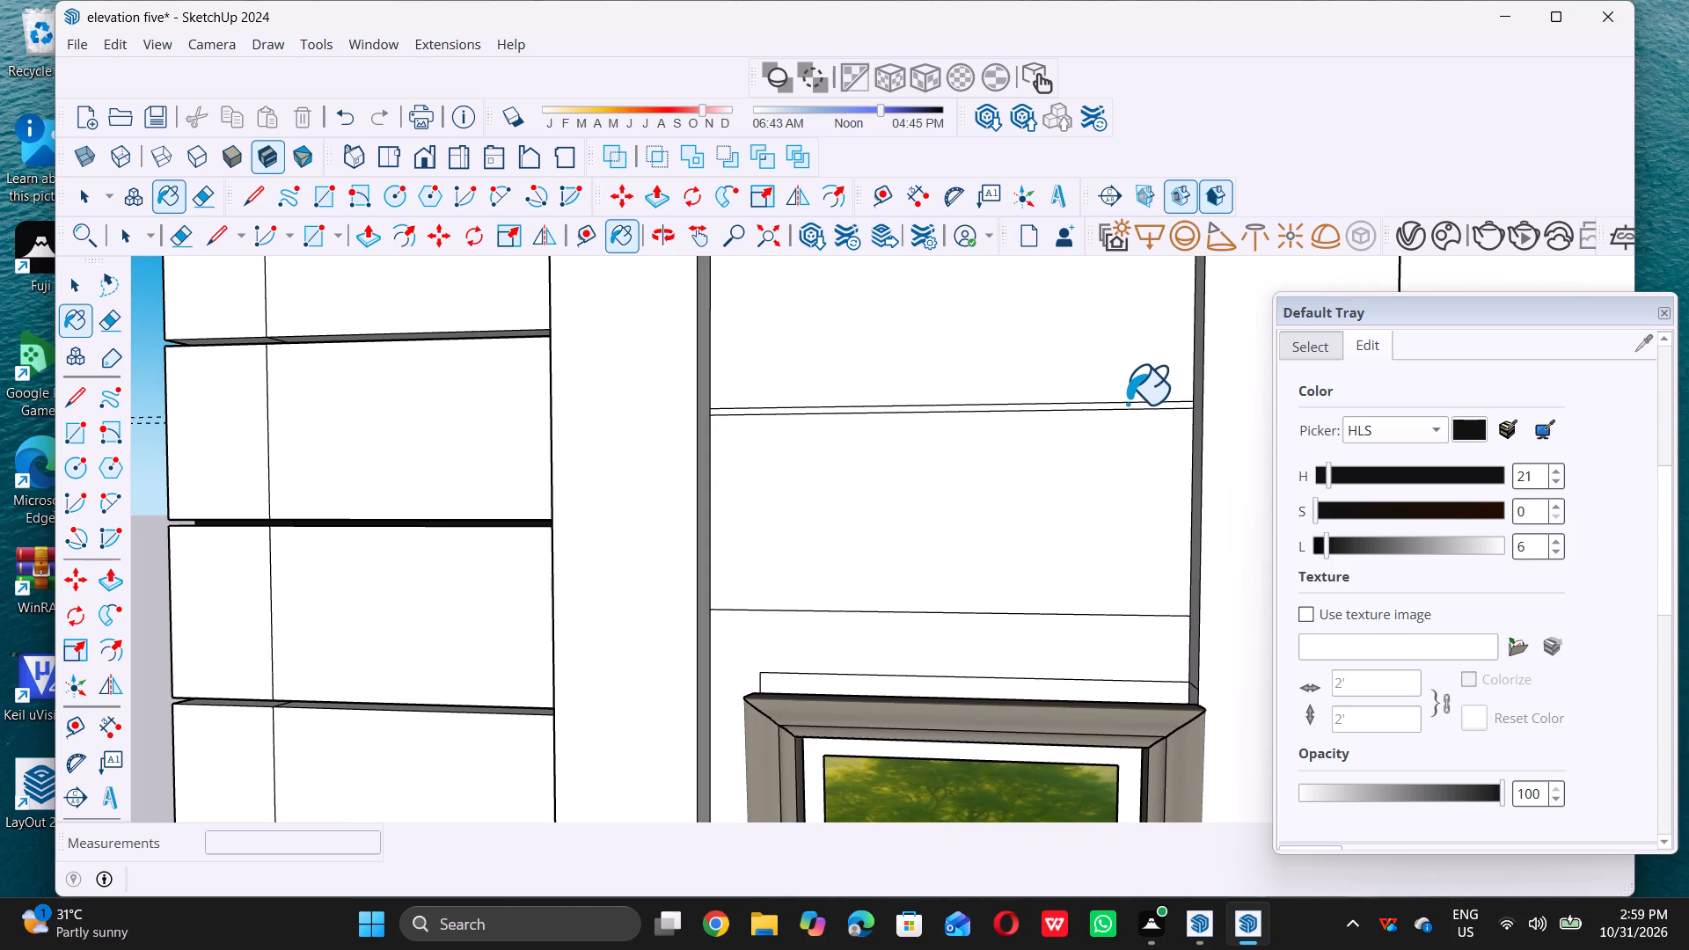
{"action": "scroll", "coordinate": [1124, 409], "scroll_direction": "up", "scroll_amount": 6}
{"action": "double_click", "coordinate": [1131, 402]}
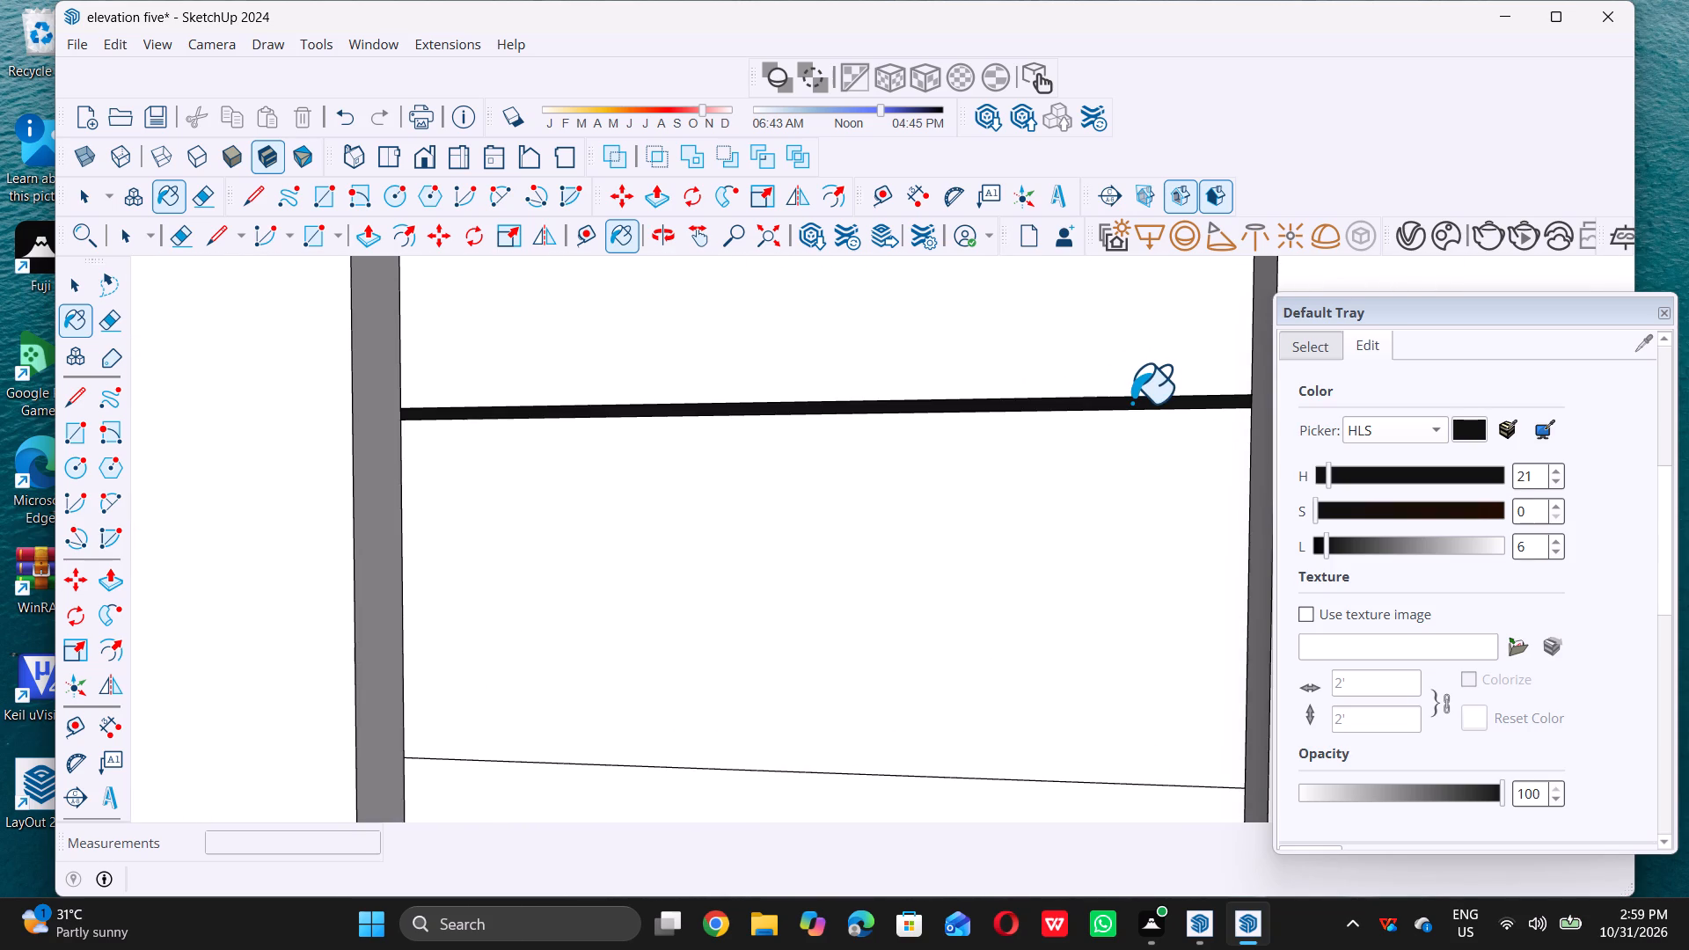
{"action": "key", "text": "space"}
Push/Pull the upper three panels of the strip between the two windows outward by 2".
{"action": "scroll", "coordinate": [1092, 492], "scroll_direction": "down", "scroll_amount": 20}
{"action": "scroll", "coordinate": [1092, 492], "scroll_direction": "down", "scroll_amount": 4}
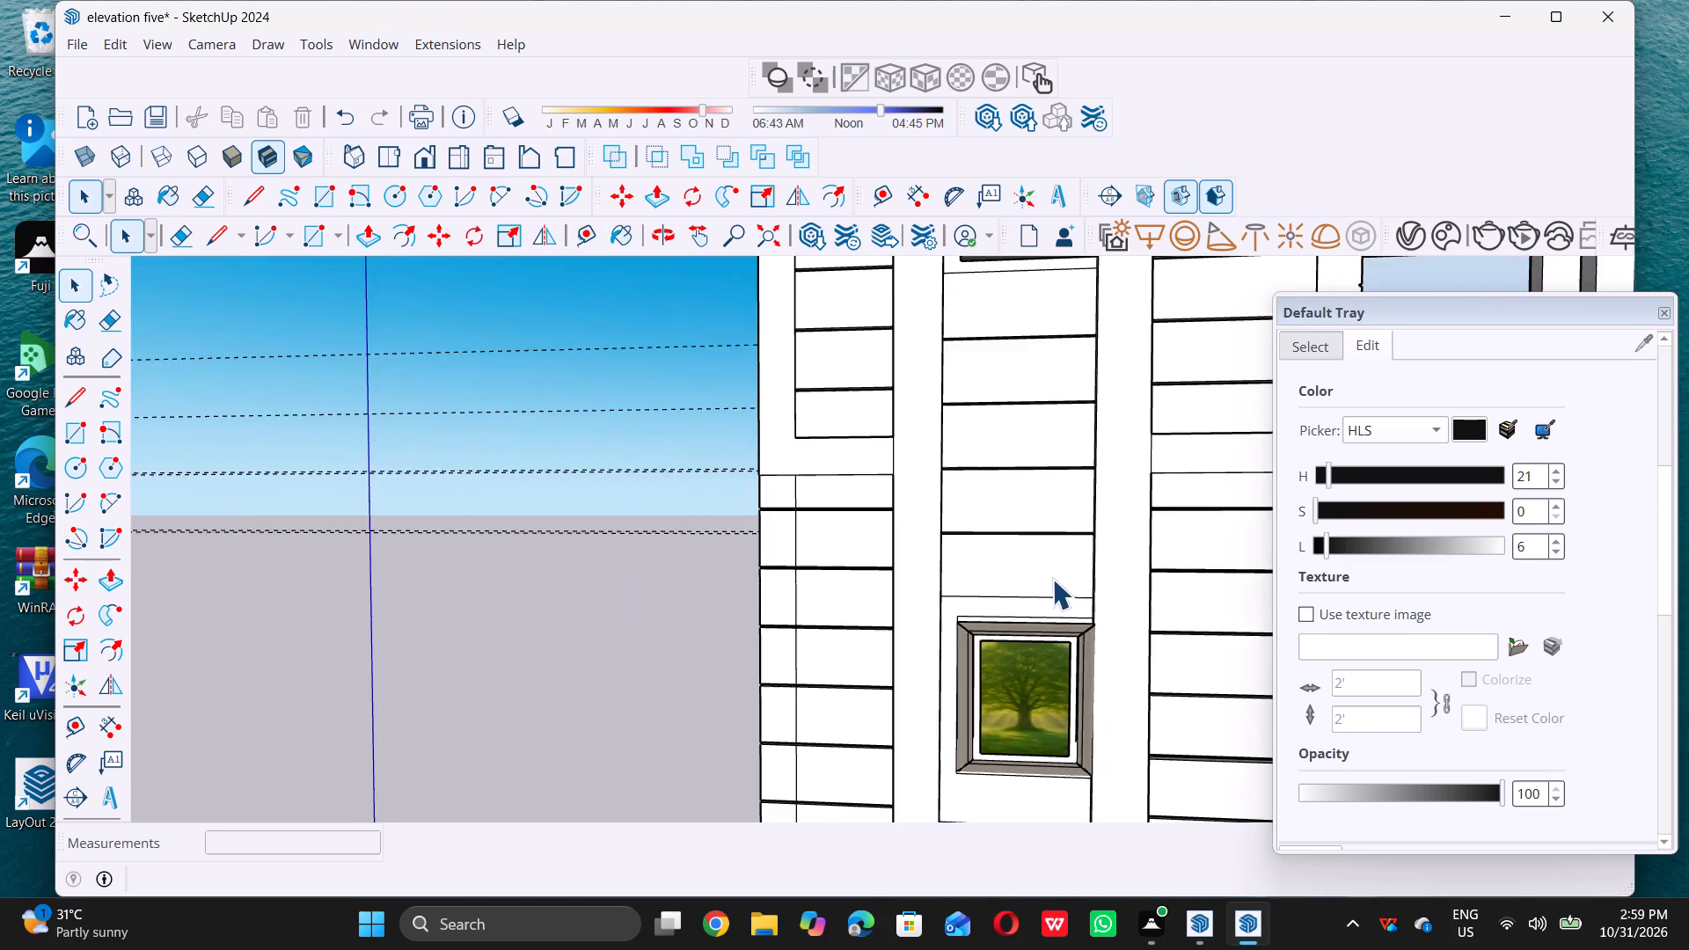
{"action": "scroll", "coordinate": [1052, 579], "scroll_direction": "down", "scroll_amount": 2}
{"action": "middle_click_drag", "start_coordinate": [1037, 384], "coordinate": [926, 374]}
{"action": "scroll", "coordinate": [950, 381], "scroll_direction": "up", "scroll_amount": 9}
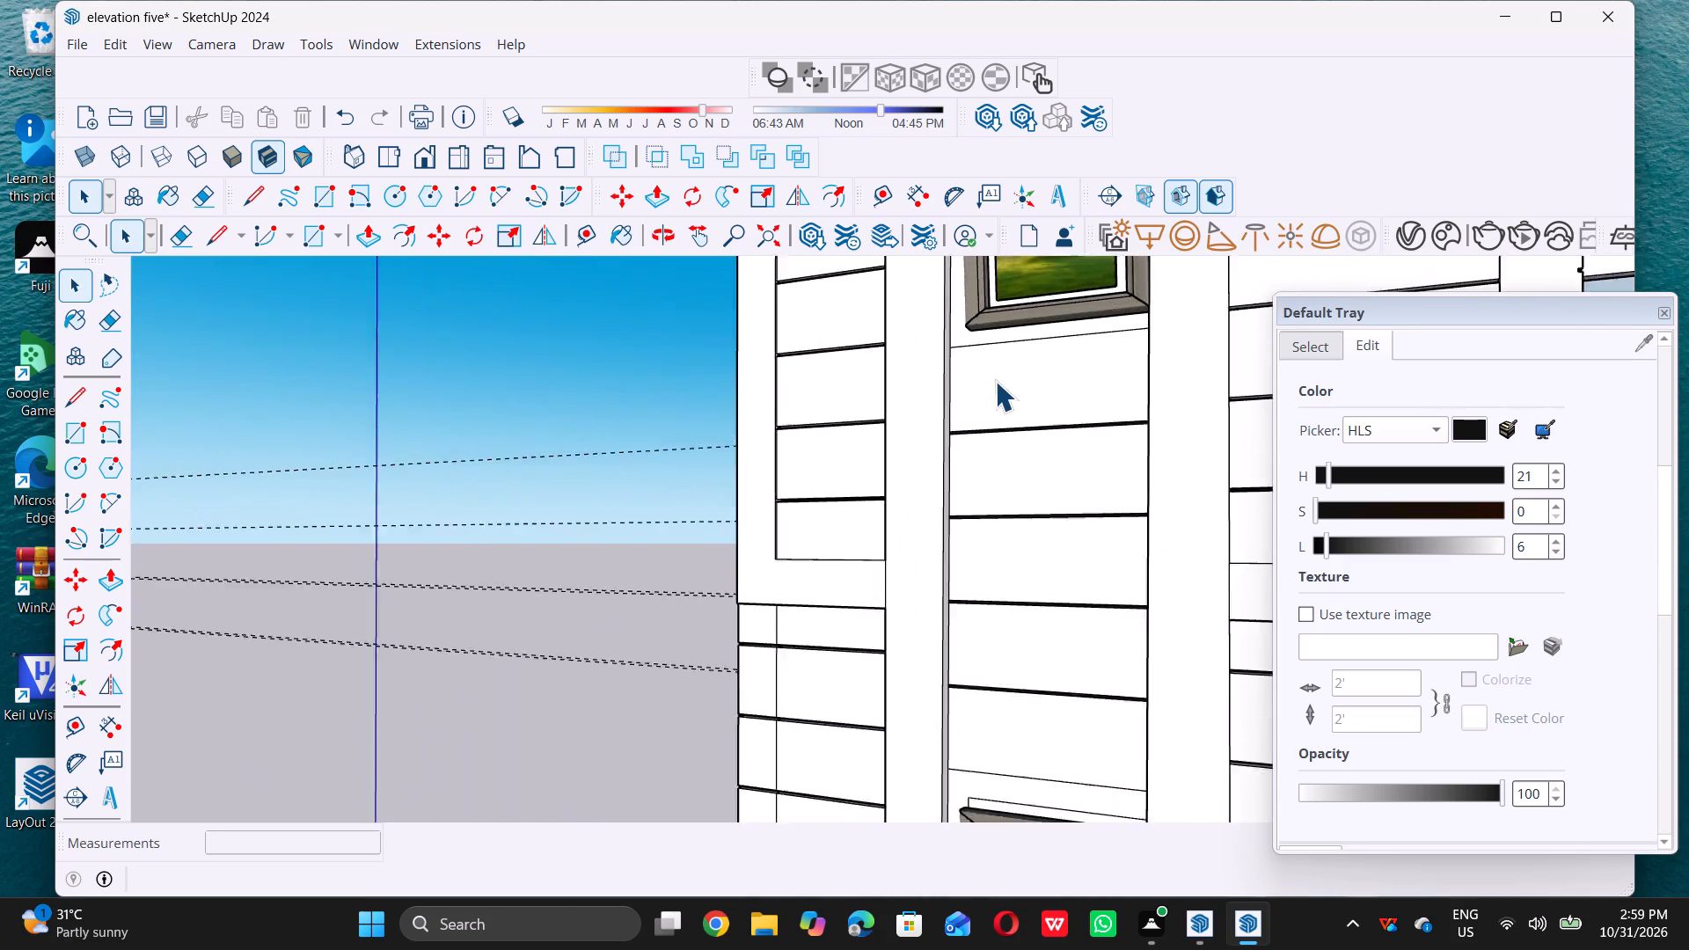
{"action": "left_click", "coordinate": [982, 385]}
{"action": "key", "text": "p"}
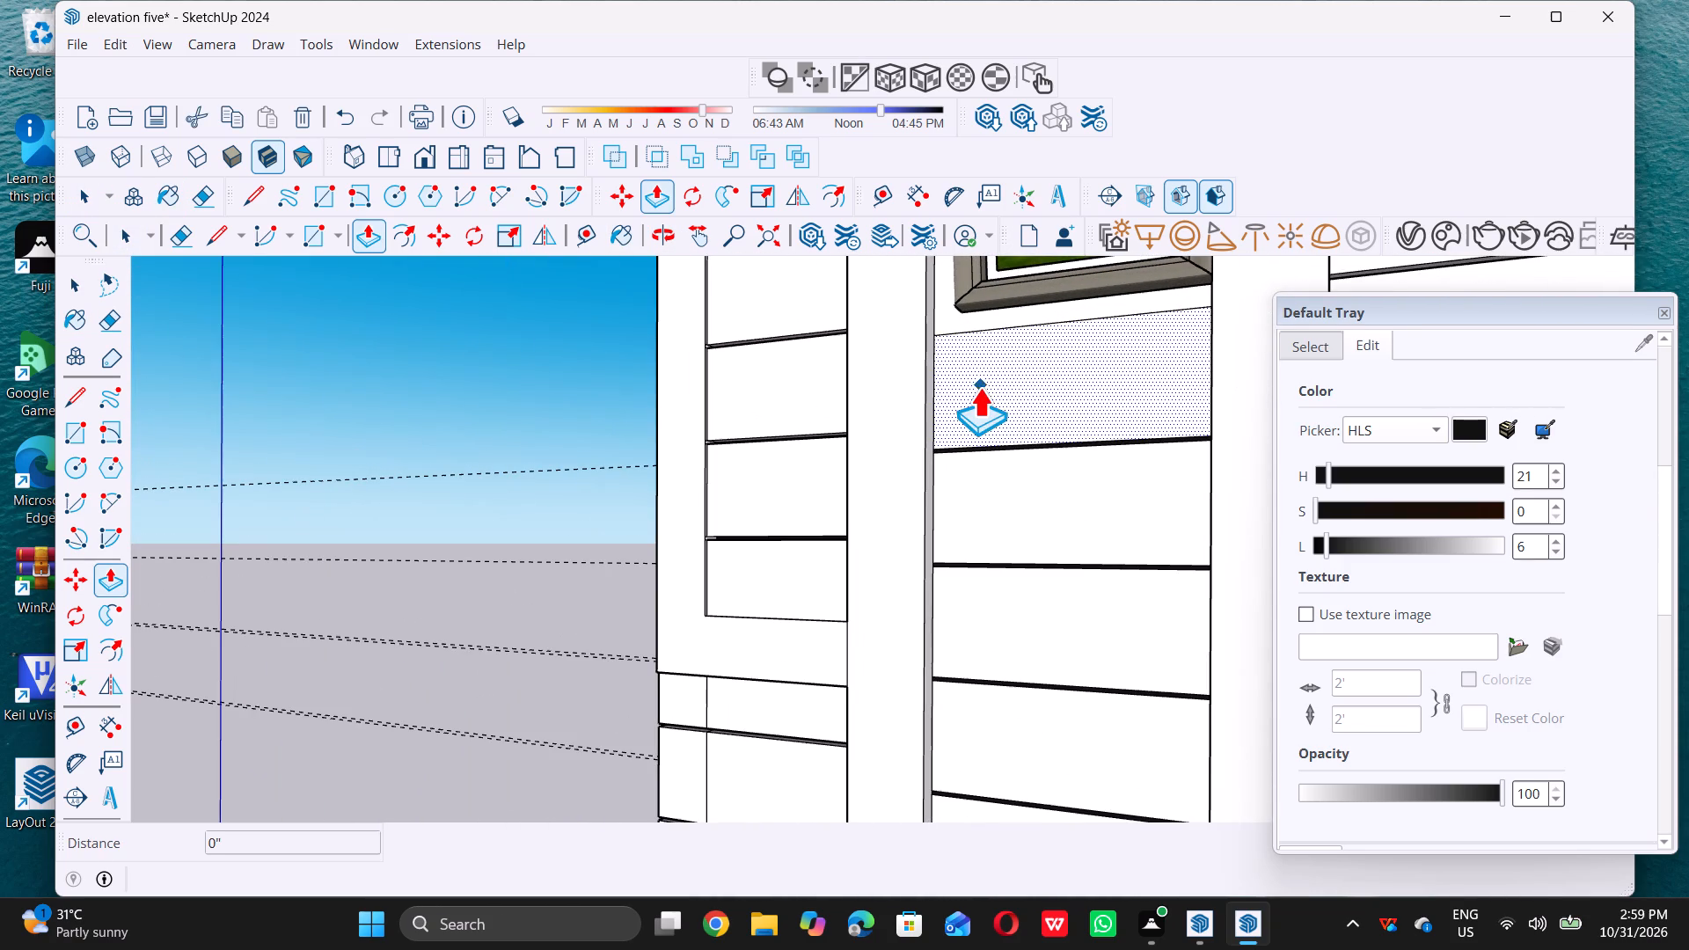
{"action": "double_click", "coordinate": [986, 383]}
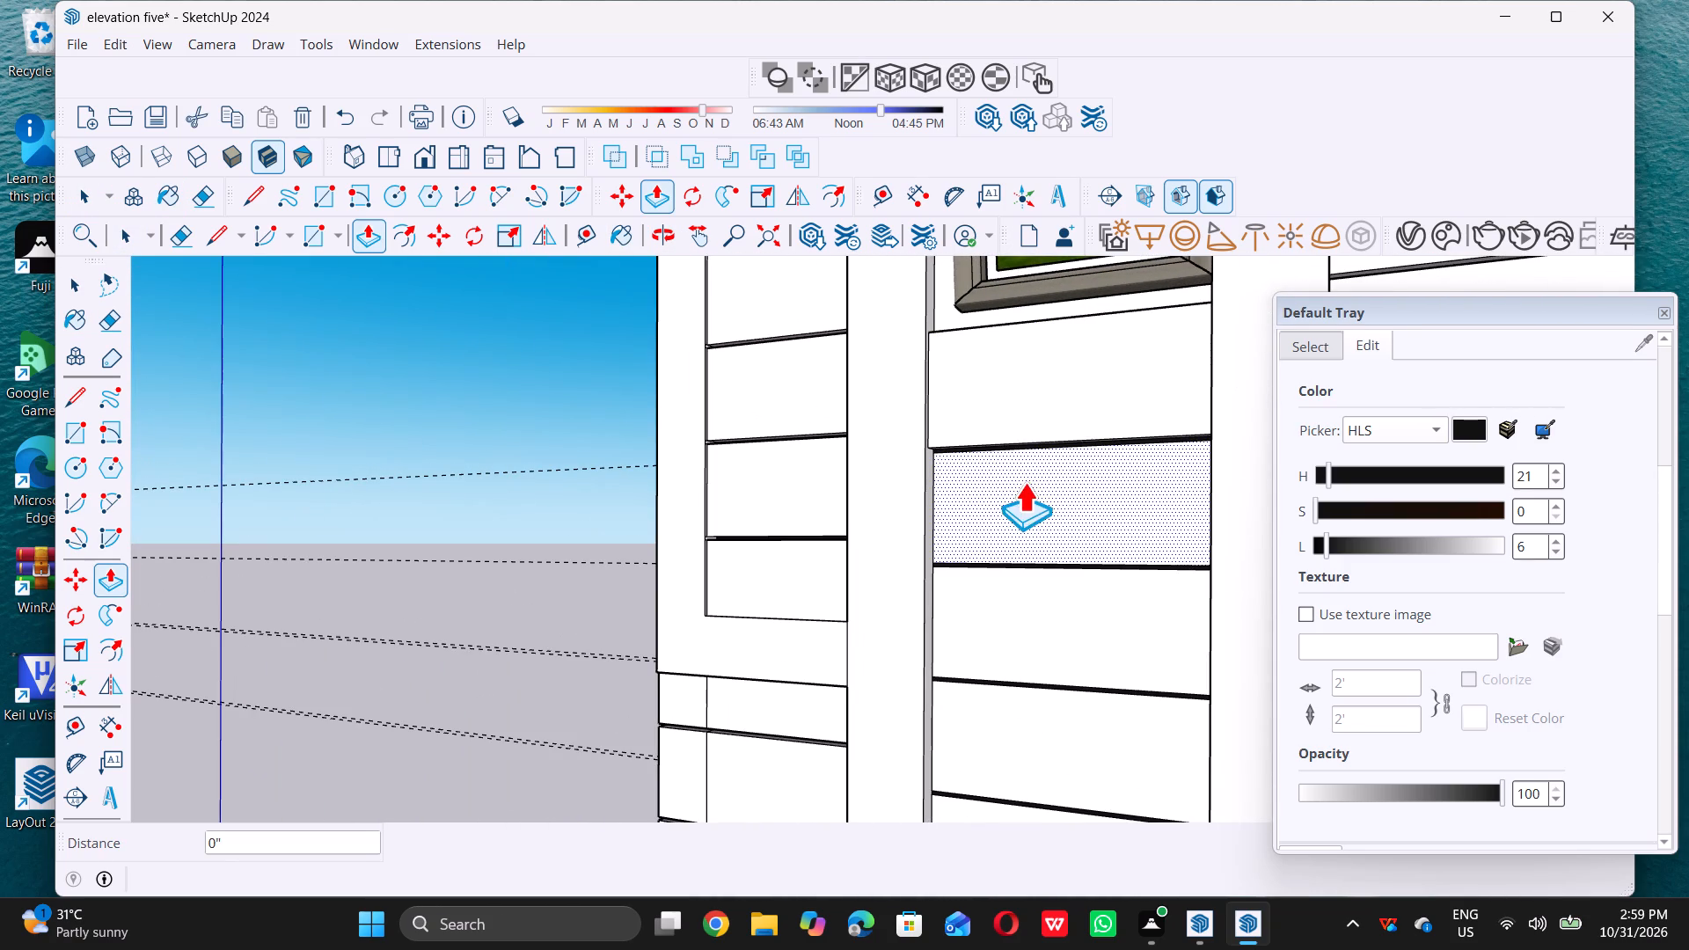
{"action": "left_click", "coordinate": [1024, 482]}
{"action": "left_click", "coordinate": [997, 412]}
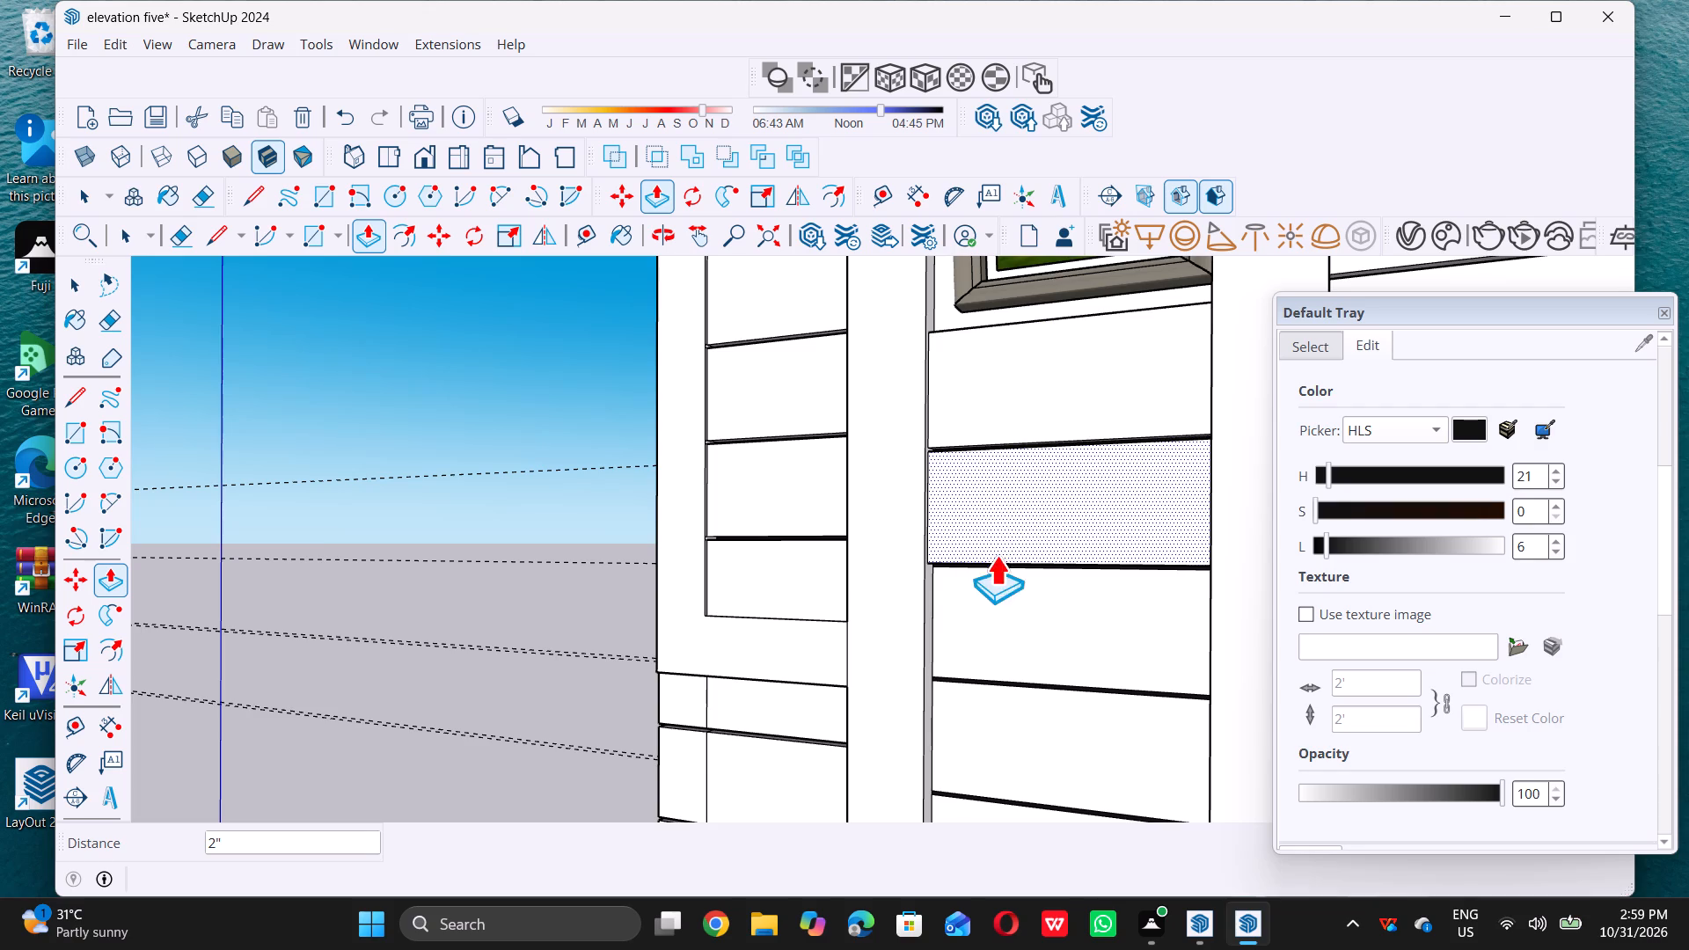
{"action": "left_click", "coordinate": [1019, 590]}
{"action": "double_click", "coordinate": [1014, 544]}
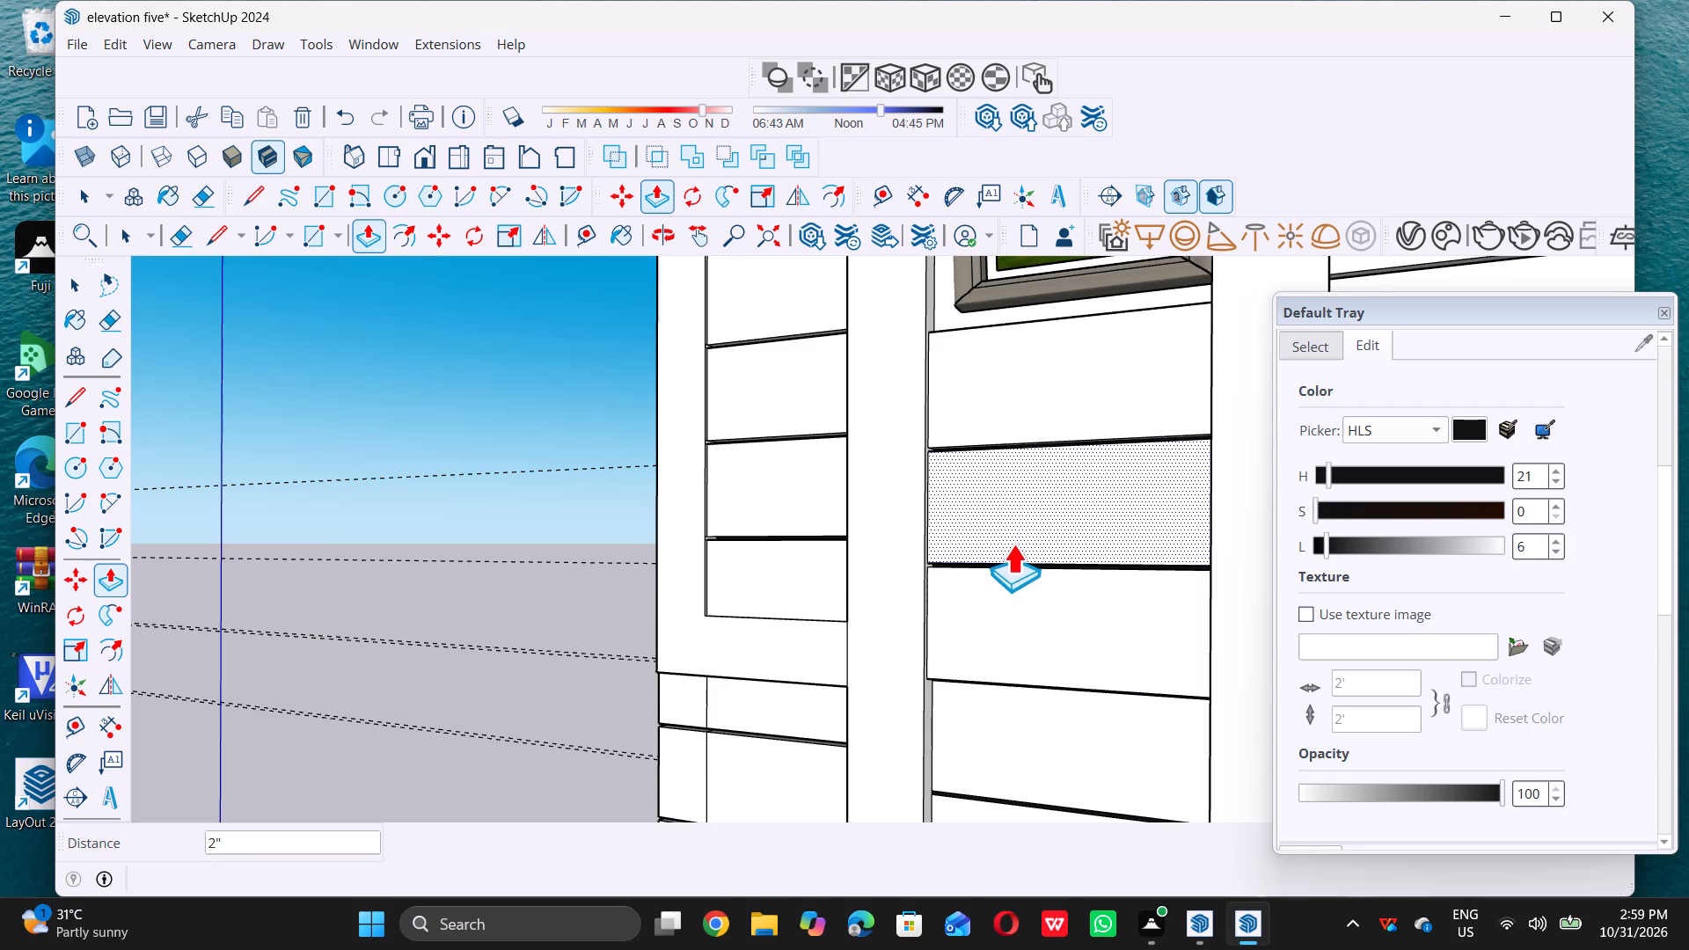
Push/Pull the lower two panels of the strip, down to the lower window, outward by 2".
{"action": "scroll", "coordinate": [1013, 543], "scroll_direction": "down", "scroll_amount": 11}
{"action": "scroll", "coordinate": [1018, 587], "scroll_direction": "up", "scroll_amount": 10}
{"action": "left_click", "coordinate": [1016, 578]}
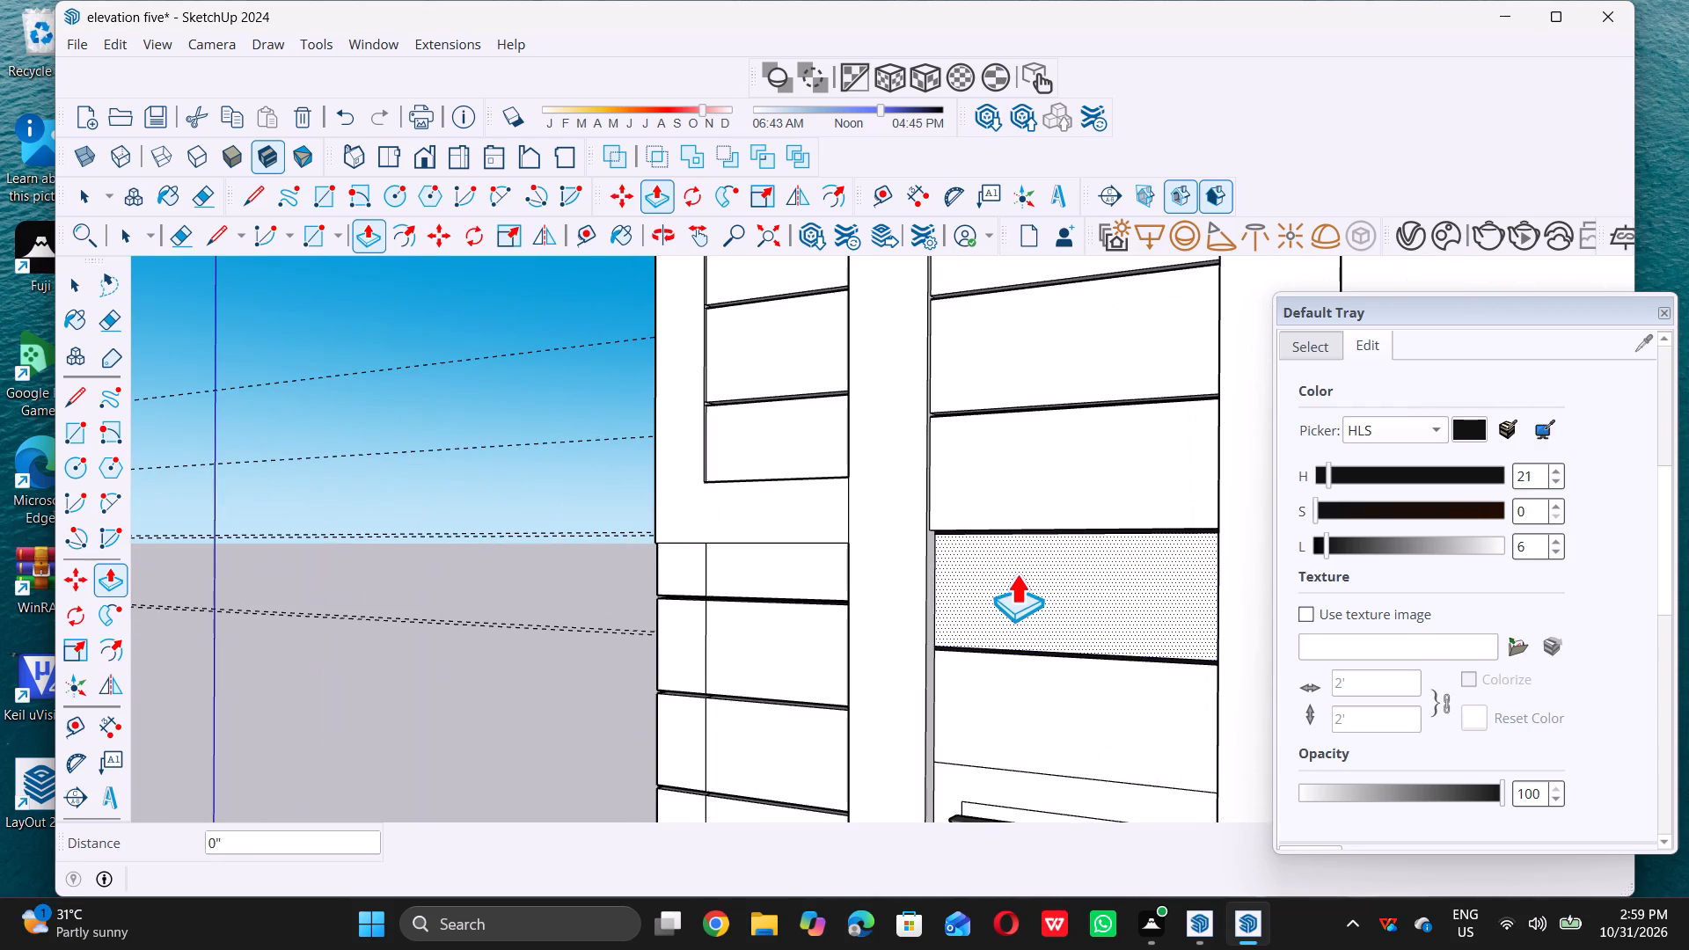
{"action": "double_click", "coordinate": [1018, 503]}
{"action": "scroll", "coordinate": [1018, 502], "scroll_direction": "down", "scroll_amount": 10}
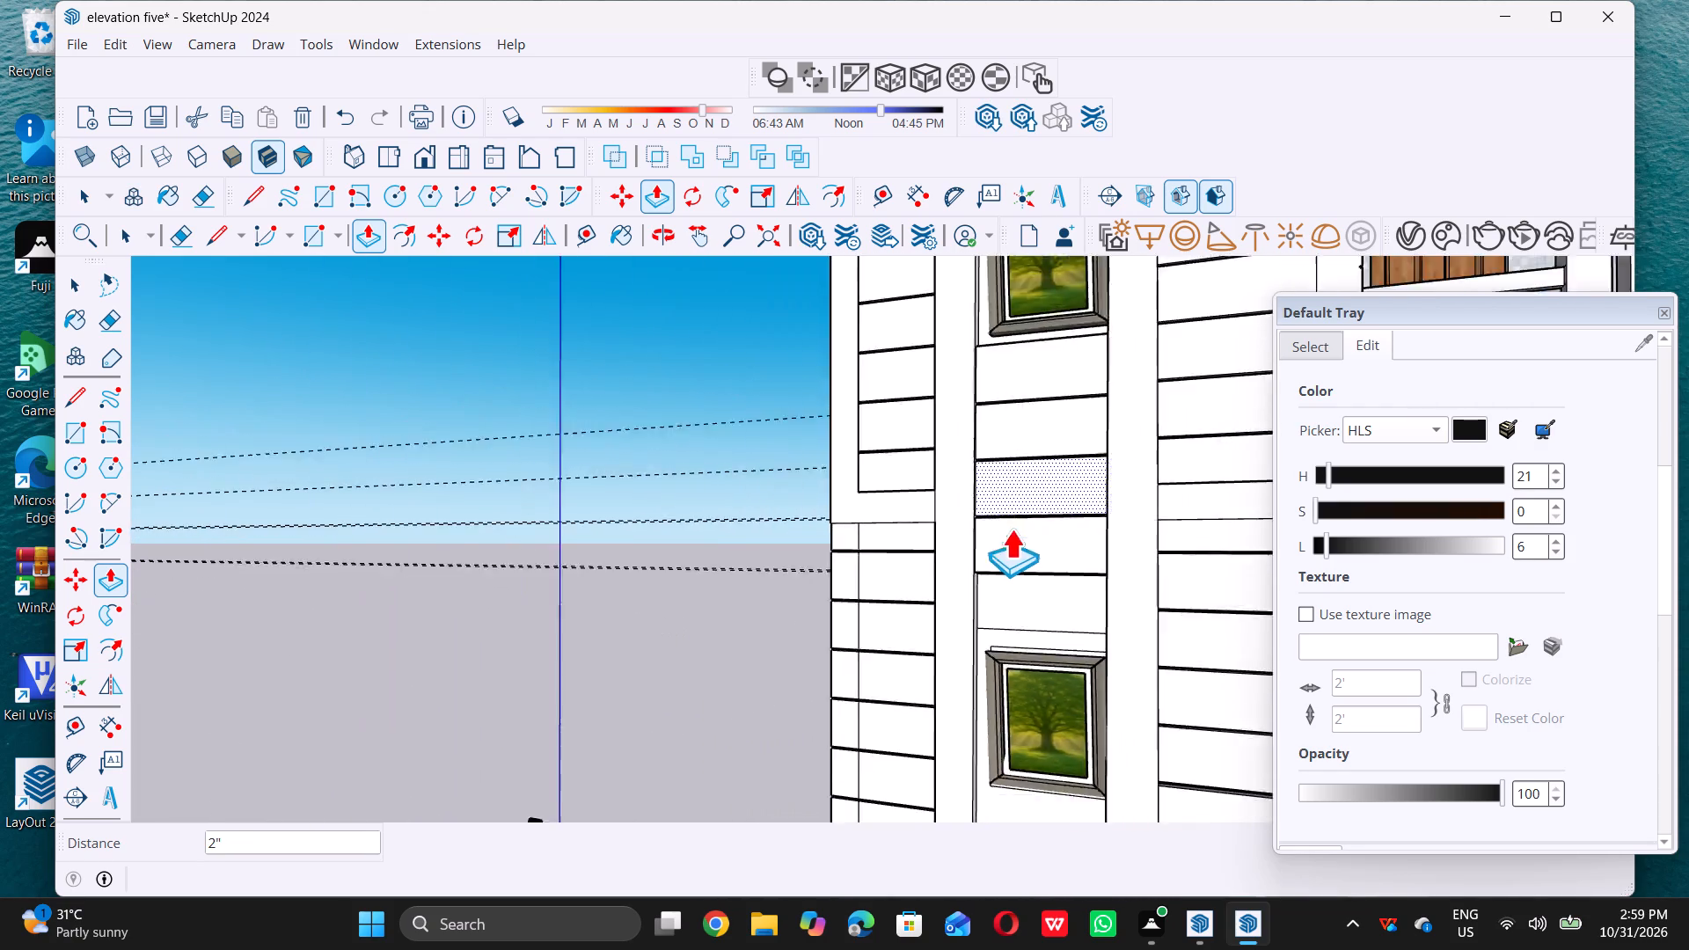
{"action": "scroll", "coordinate": [1016, 586], "scroll_direction": "up", "scroll_amount": 5}
{"action": "left_click", "coordinate": [1022, 571]}
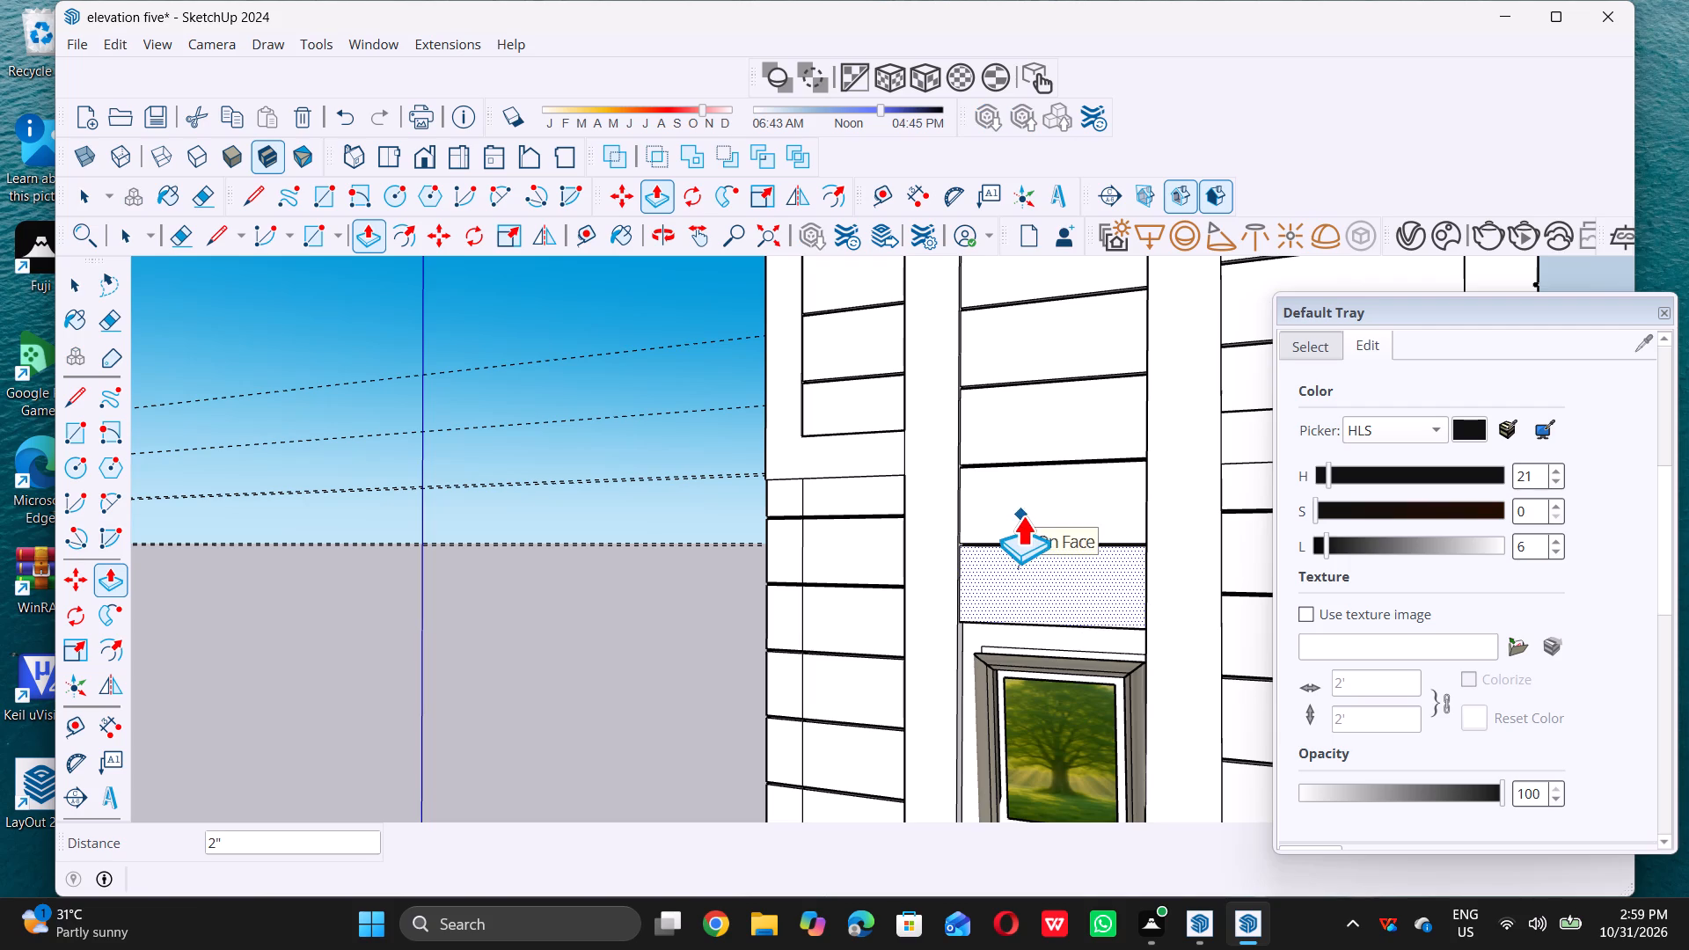
{"action": "left_click", "coordinate": [1022, 514]}
{"action": "key", "text": "space"}
Delete all construction guides from the model.
{"action": "scroll", "coordinate": [1009, 528], "scroll_direction": "down", "scroll_amount": 11}
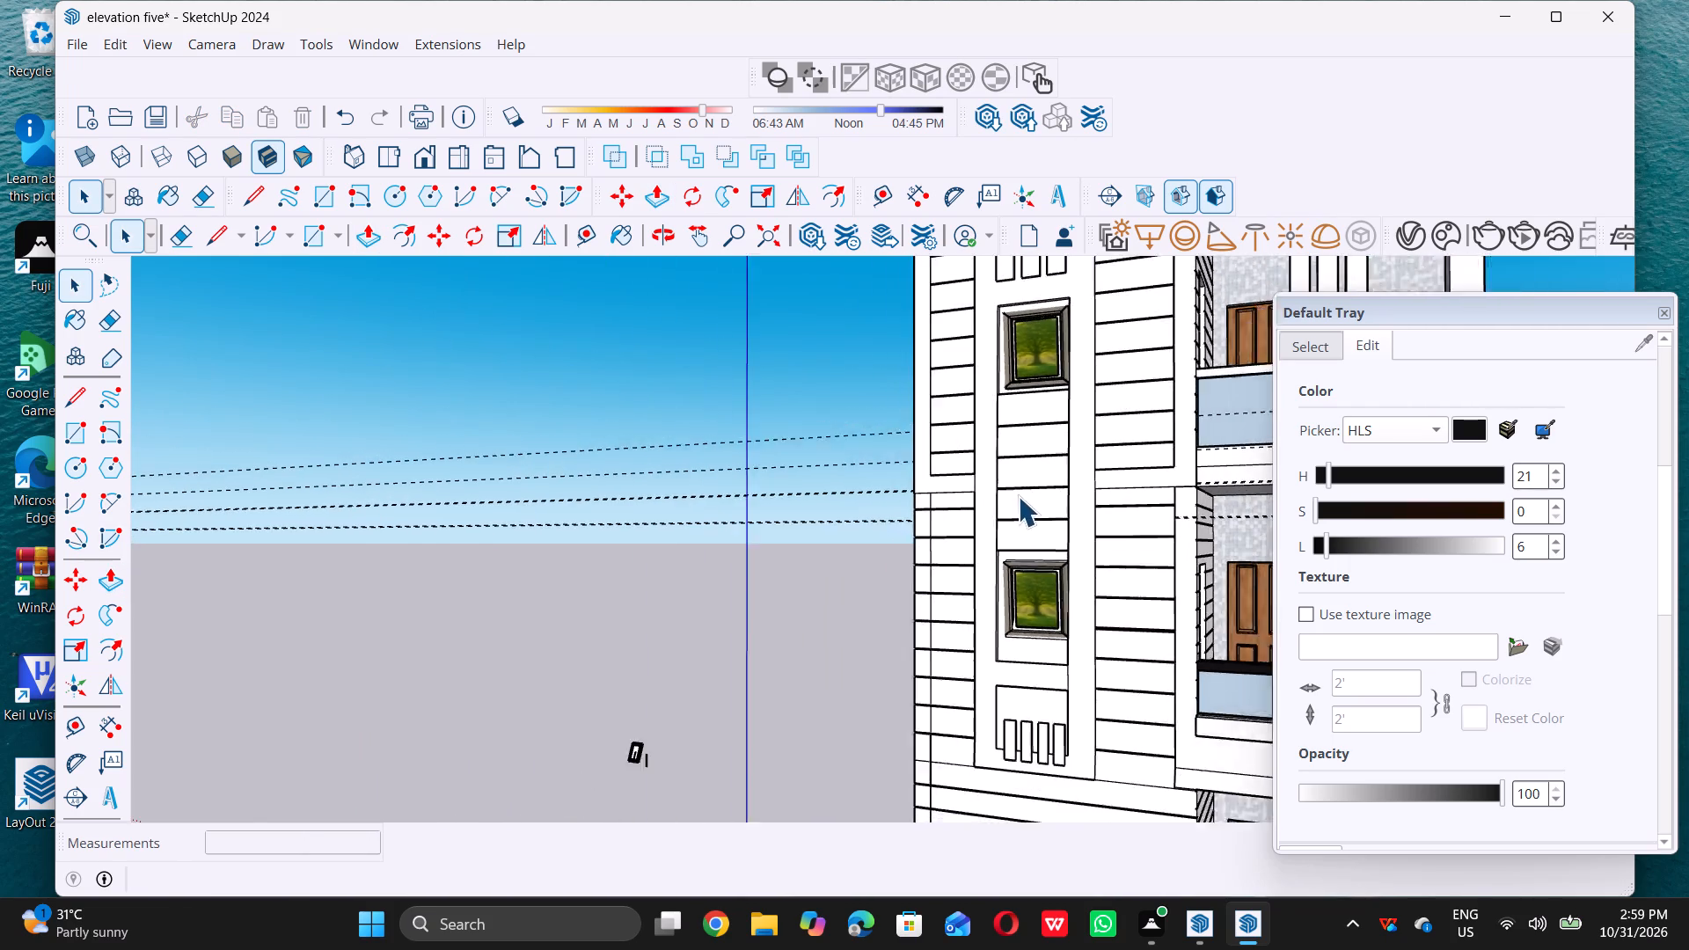
{"action": "scroll", "coordinate": [1018, 496], "scroll_direction": "down", "scroll_amount": 7}
{"action": "middle_click_drag", "start_coordinate": [1026, 511], "coordinate": [1161, 599]}
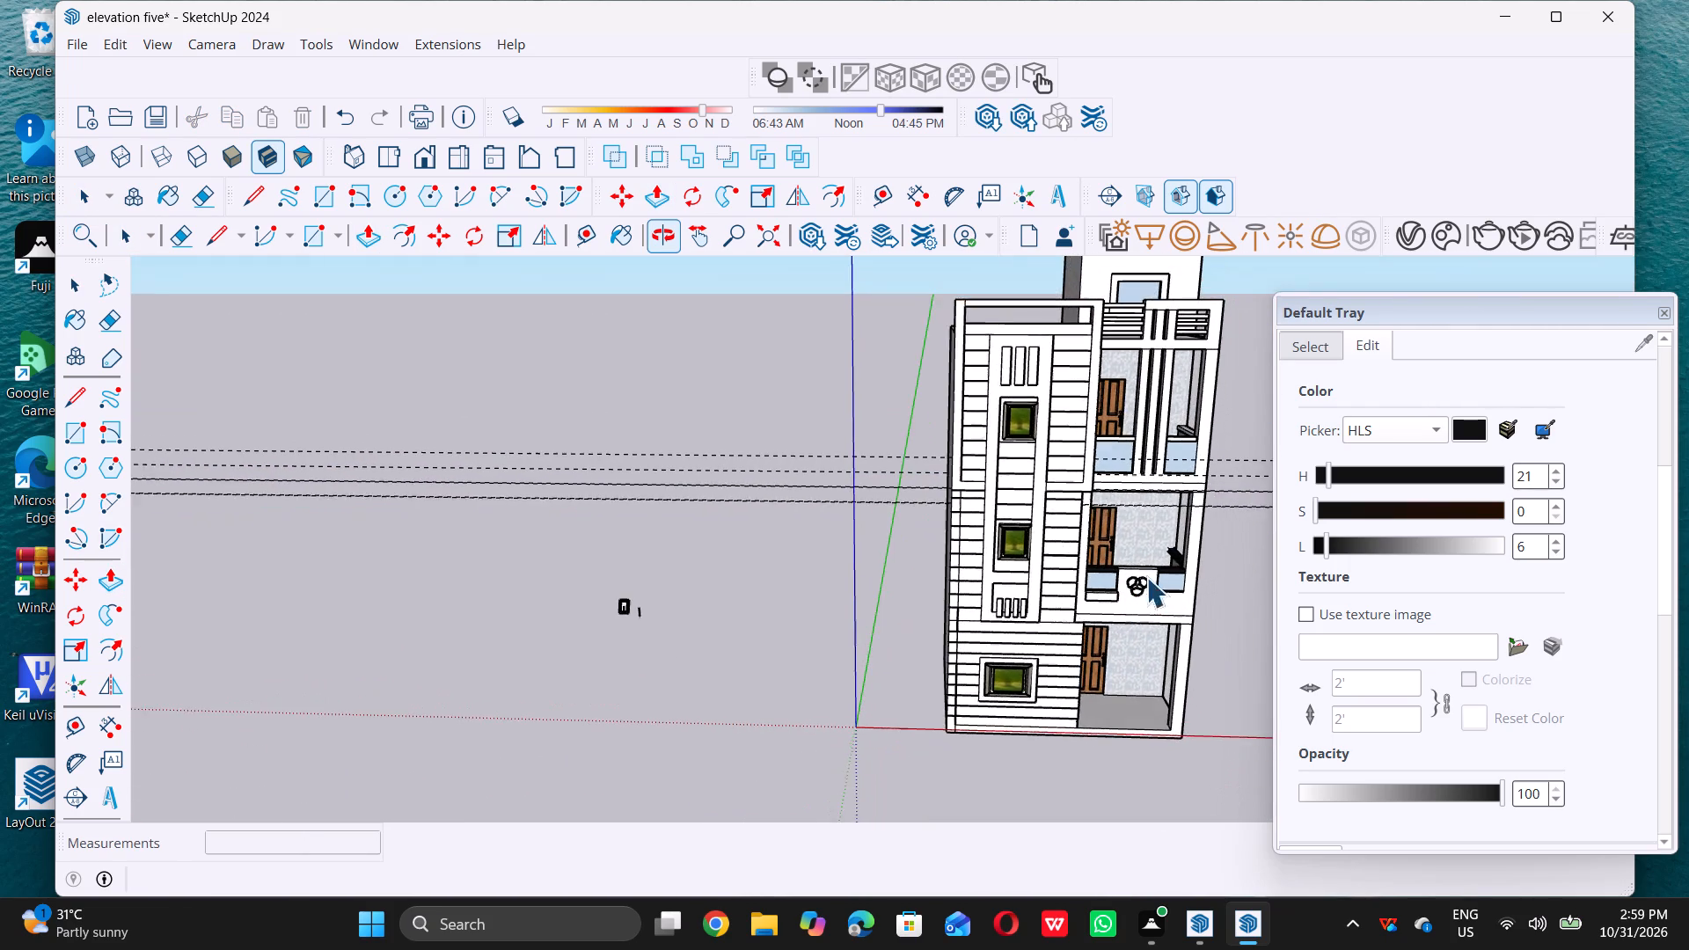
{"action": "scroll", "coordinate": [1184, 469], "scroll_direction": "down", "scroll_amount": 5}
{"action": "scroll", "coordinate": [1230, 367], "scroll_direction": "up", "scroll_amount": 6}
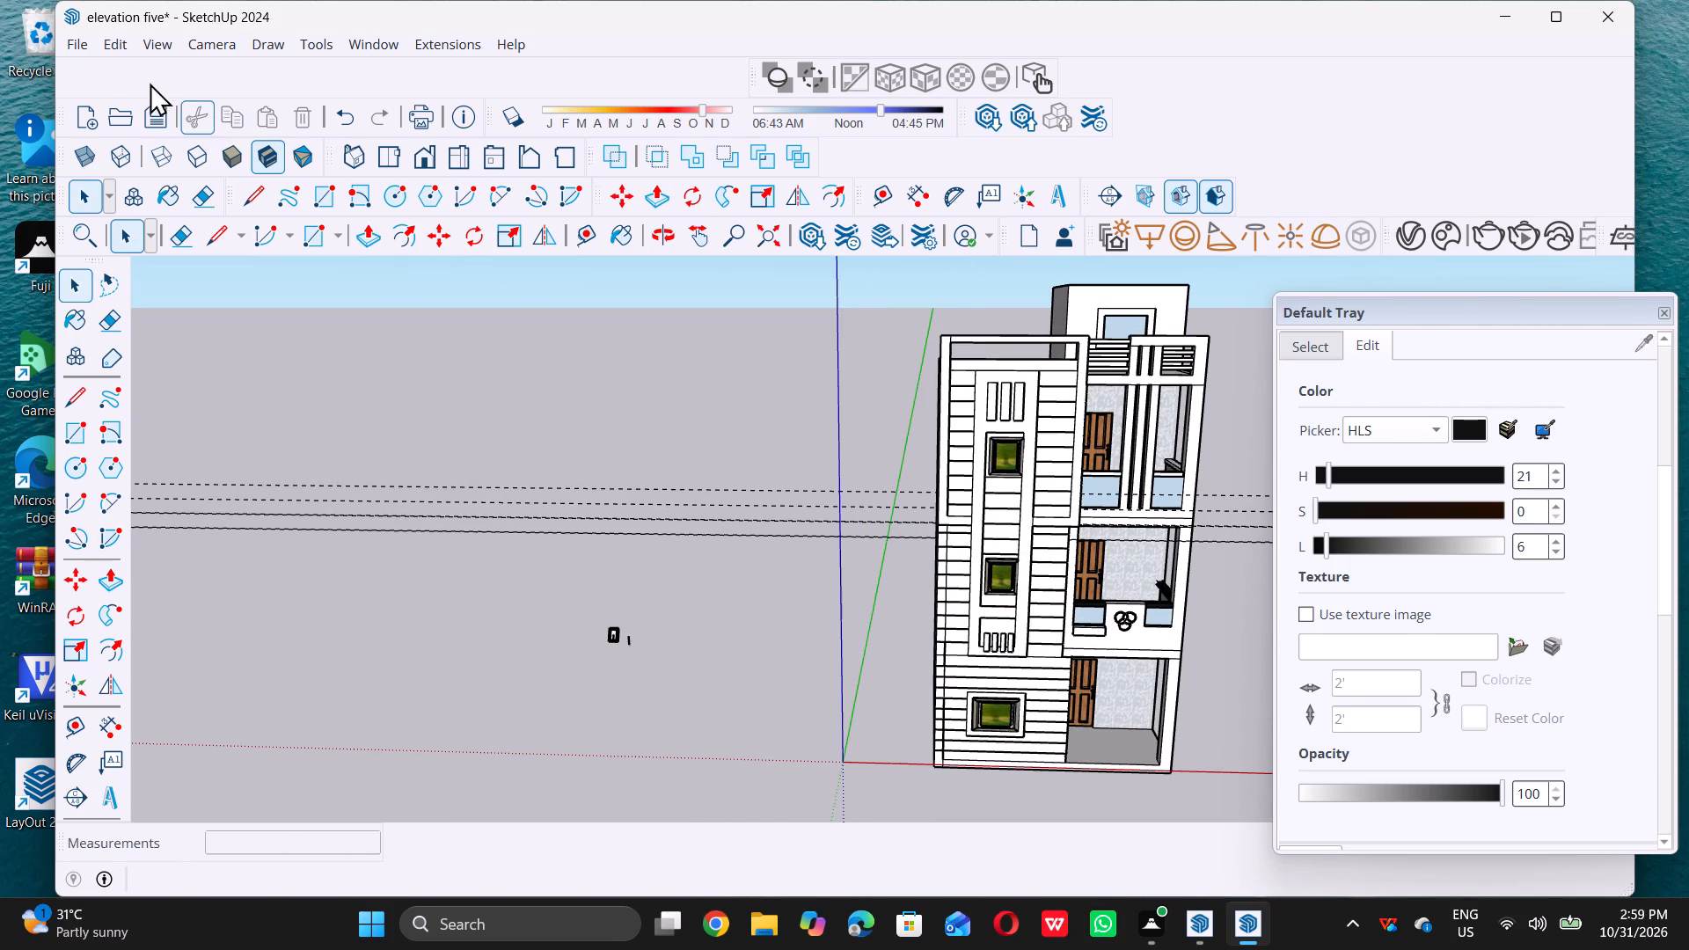
{"action": "left_click", "coordinate": [115, 48]}
{"action": "left_click", "coordinate": [223, 255]}
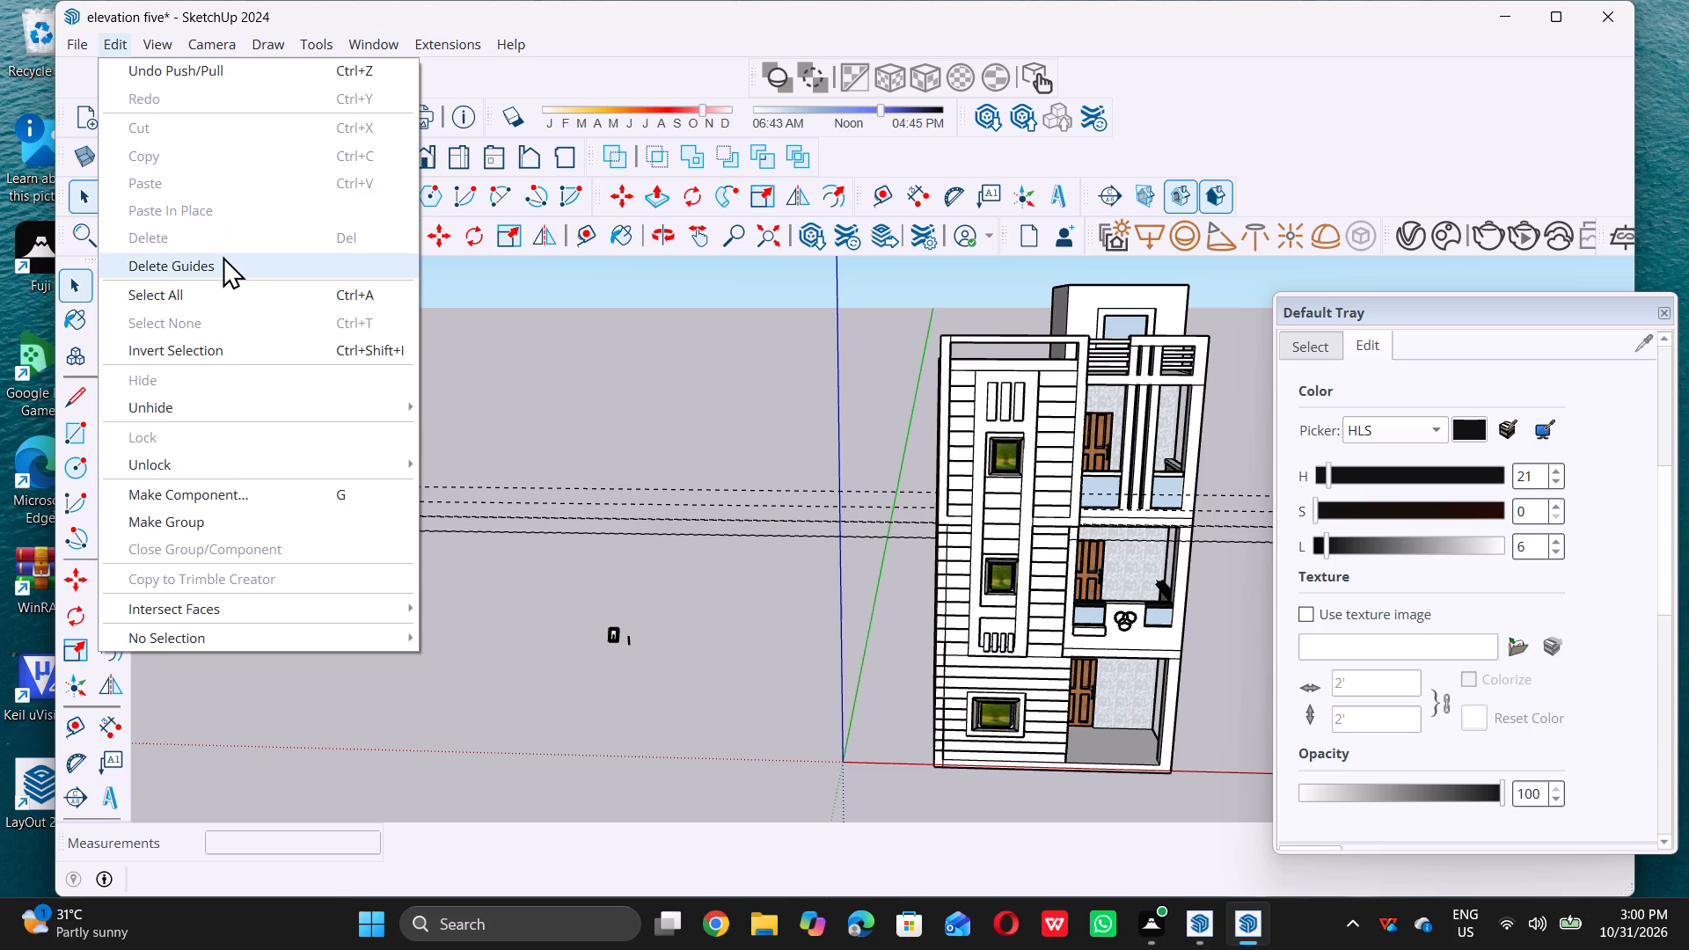
Examine the whole building facade with its panelled strip from several angles.
{"action": "scroll", "coordinate": [221, 256], "scroll_direction": "down", "scroll_amount": 10}
{"action": "middle_click_drag", "start_coordinate": [588, 441], "coordinate": [733, 317]}
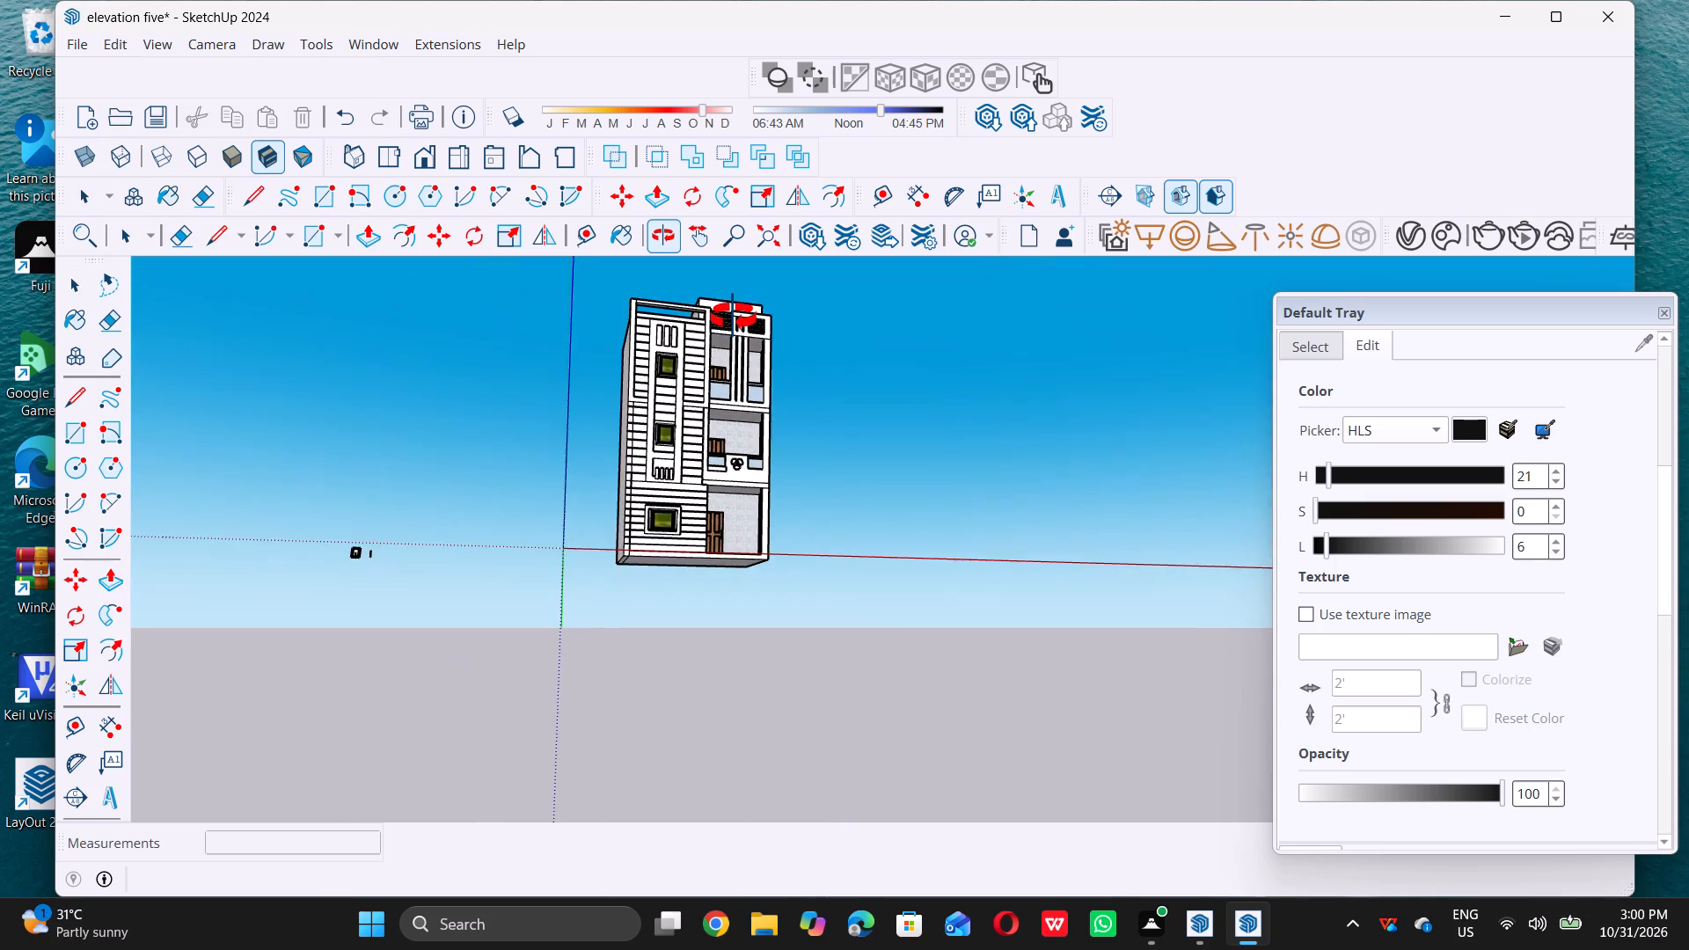
{"action": "middle_click_drag", "start_coordinate": [733, 317], "coordinate": [693, 358]}
{"action": "scroll", "coordinate": [786, 351], "scroll_direction": "up", "scroll_amount": 7}
{"action": "middle_click_drag", "start_coordinate": [765, 390], "coordinate": [723, 406]}
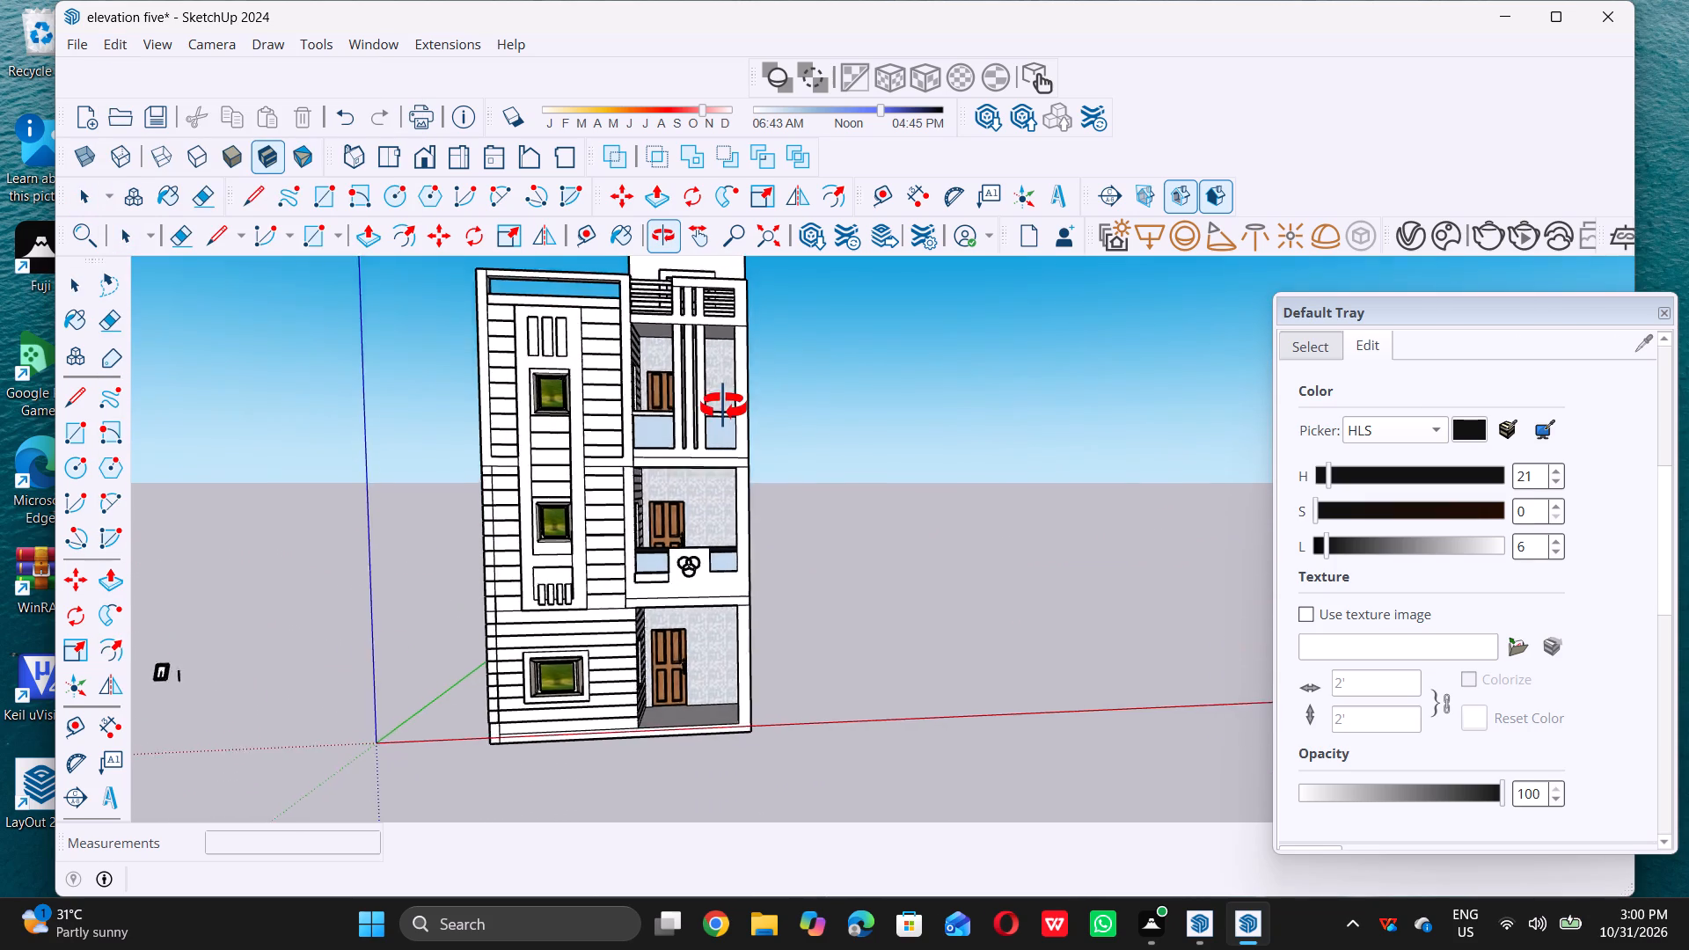
{"action": "middle_click_drag", "start_coordinate": [723, 406], "coordinate": [720, 398]}
{"action": "middle_click", "coordinate": [720, 398]}
{"action": "scroll", "coordinate": [722, 374], "scroll_direction": "up", "scroll_amount": 3}
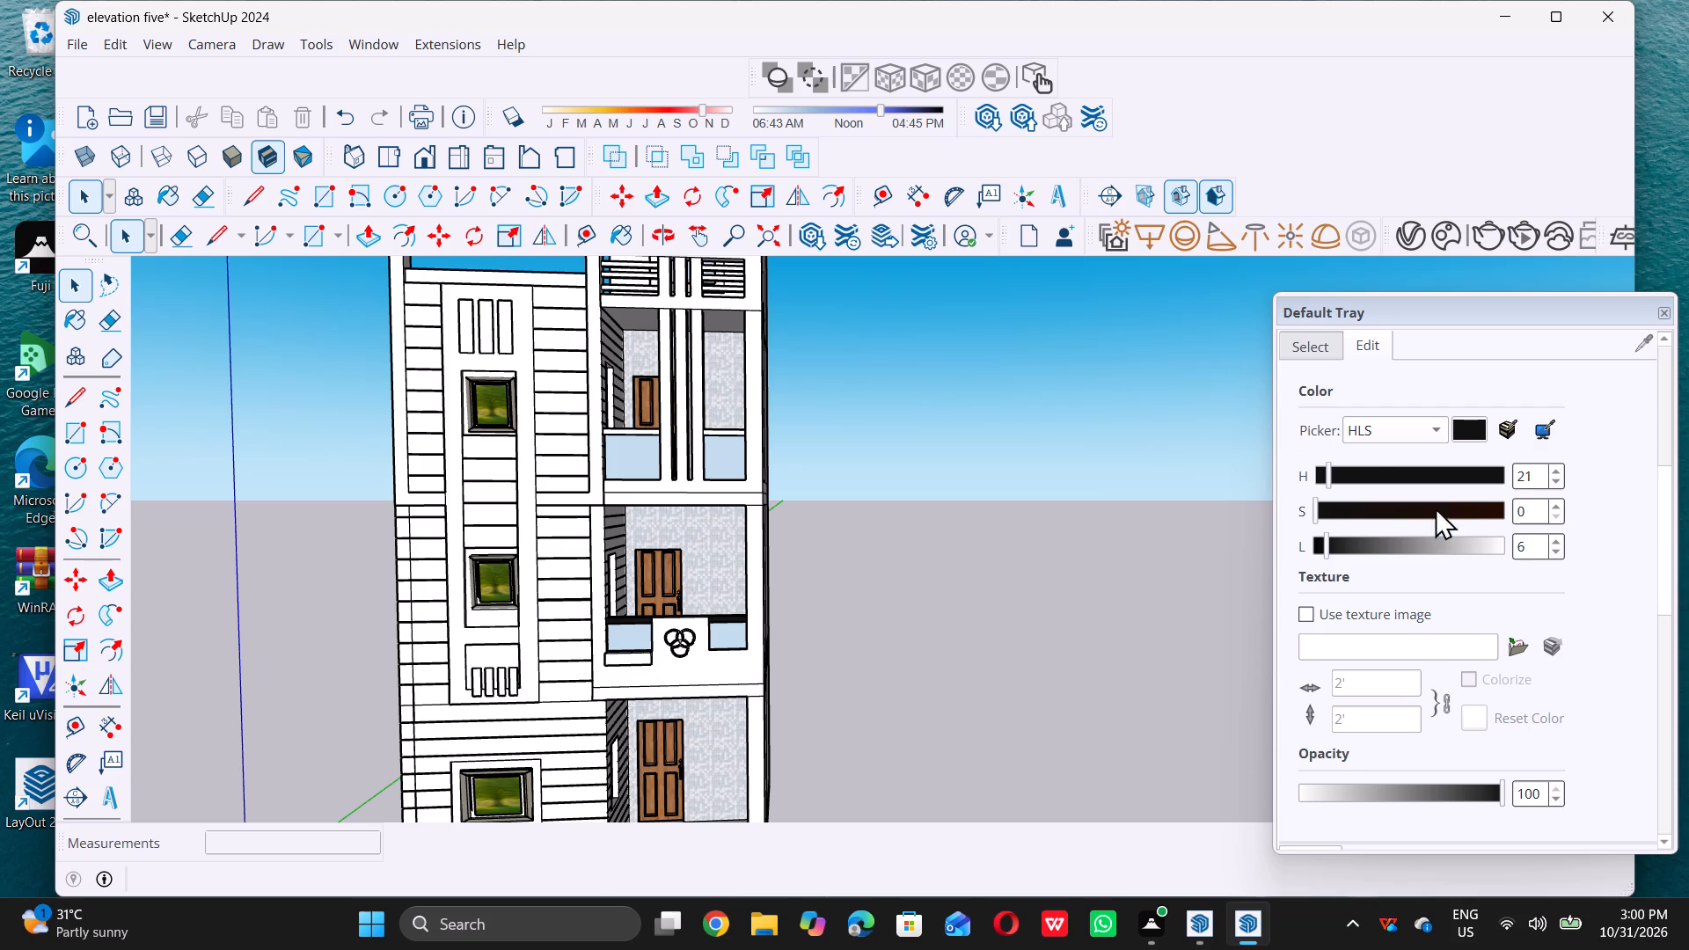
Look through the Colors-Named material collection for suitable building colours.
{"action": "scroll", "coordinate": [1475, 597], "scroll_direction": "down", "scroll_amount": 15}
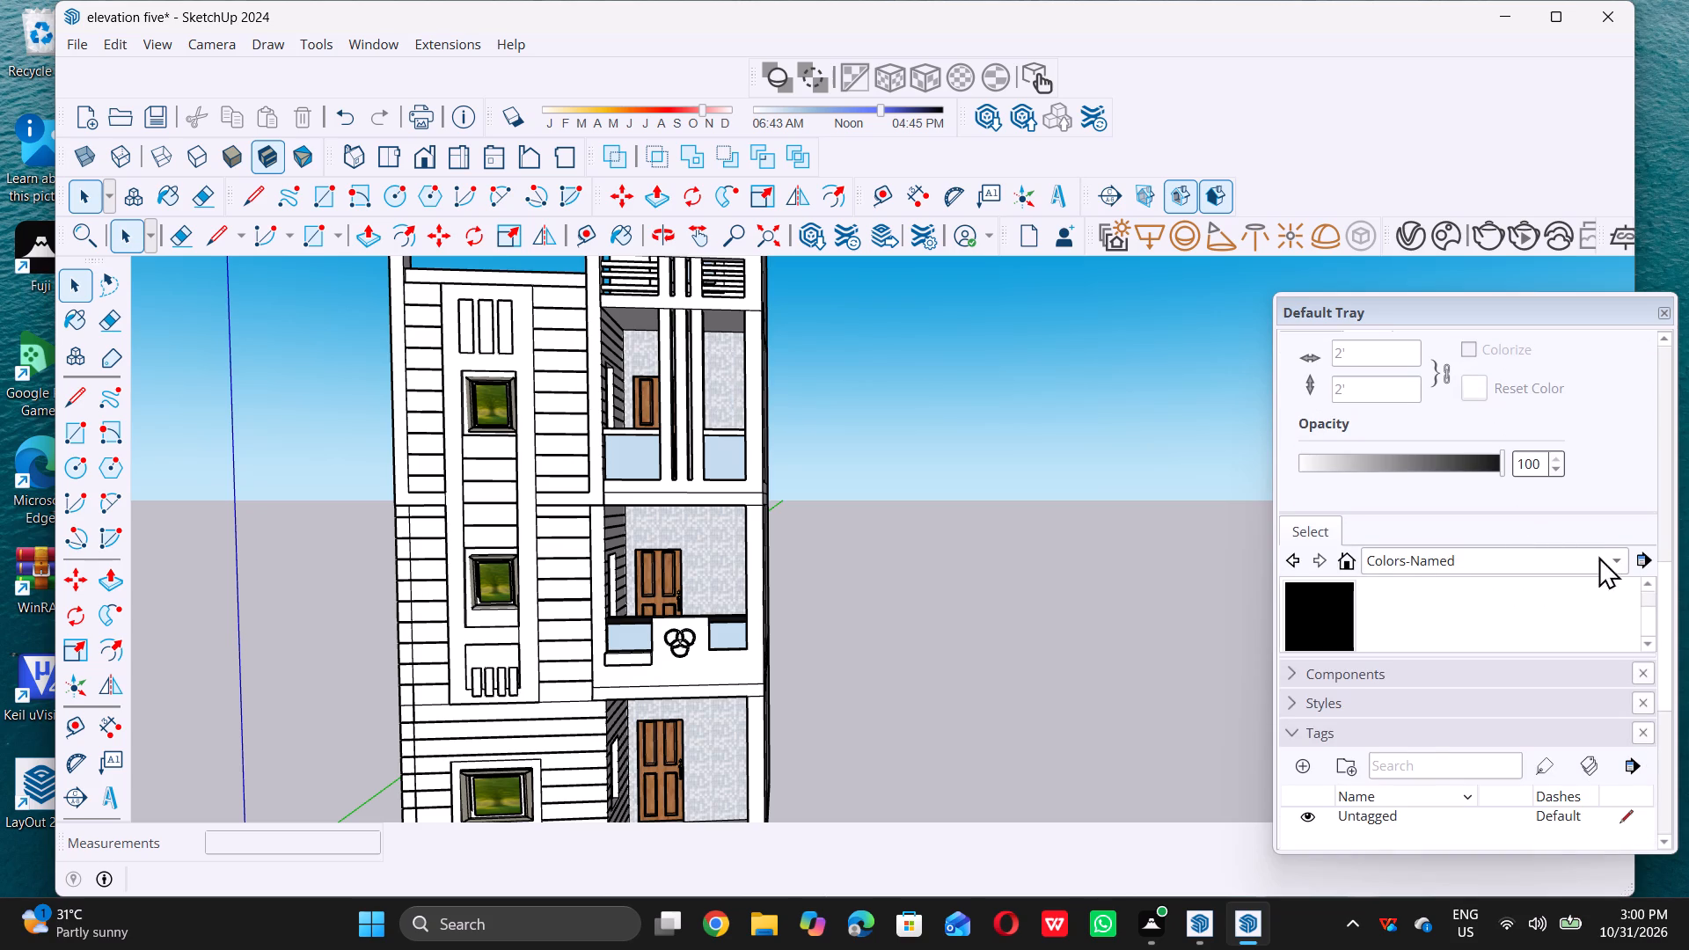
{"action": "scroll", "coordinate": [1612, 559], "scroll_direction": "up", "scroll_amount": 16}
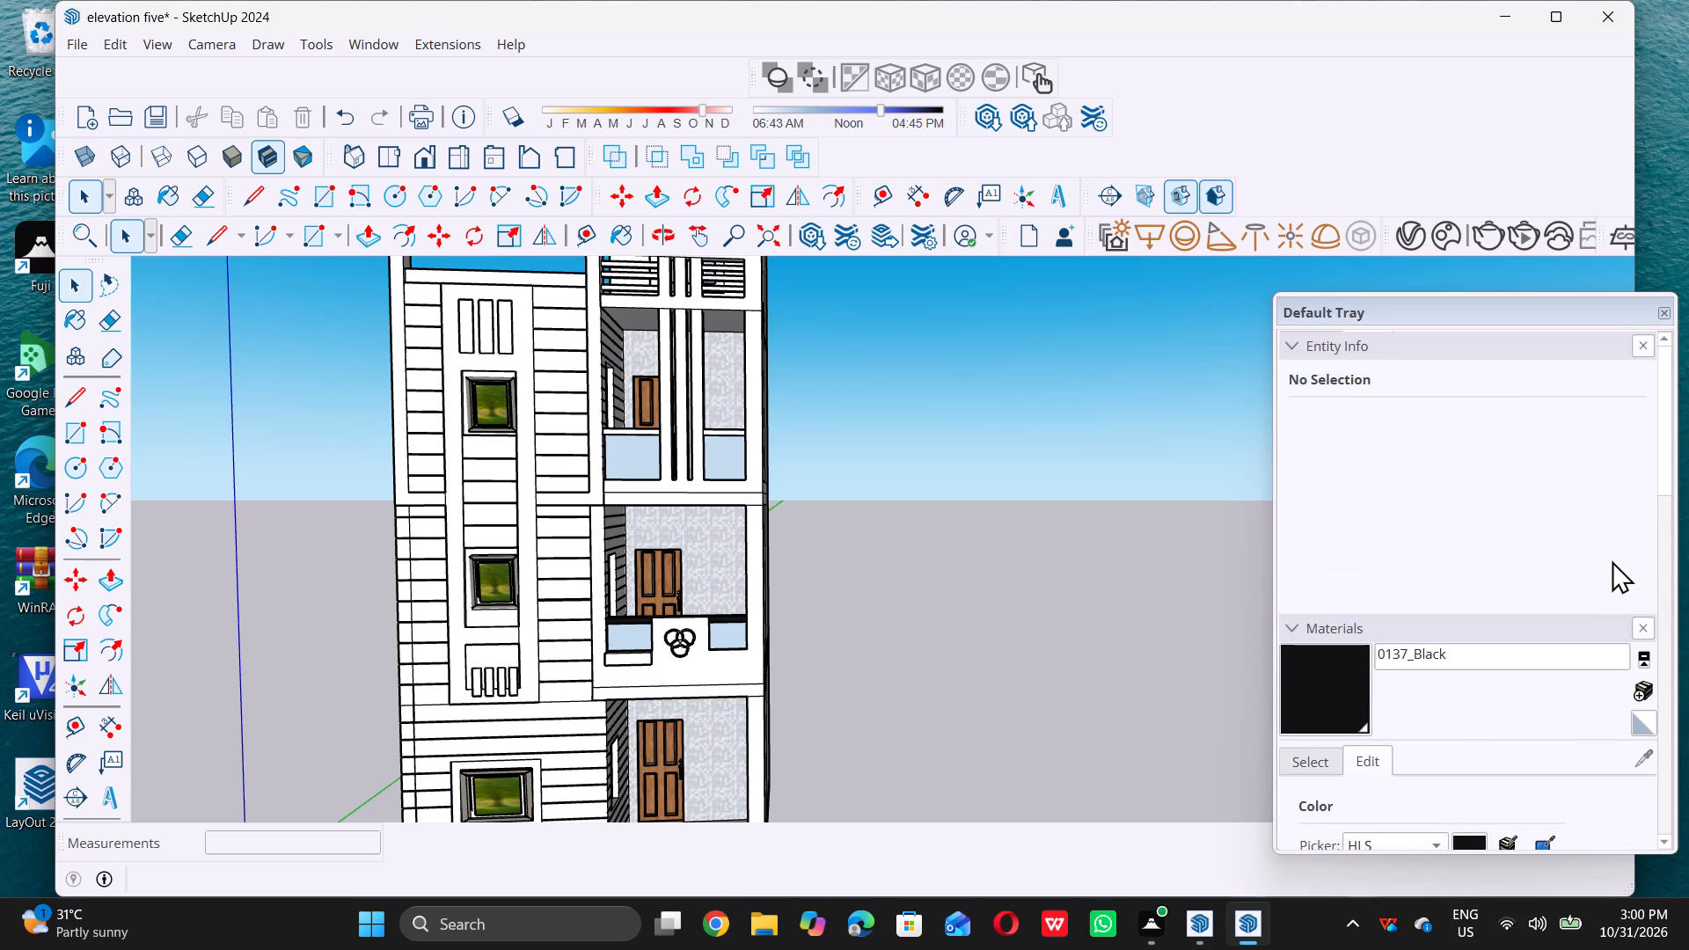
{"action": "scroll", "coordinate": [1612, 562], "scroll_direction": "down", "scroll_amount": 14}
{"action": "scroll", "coordinate": [1607, 559], "scroll_direction": "up", "scroll_amount": 18}
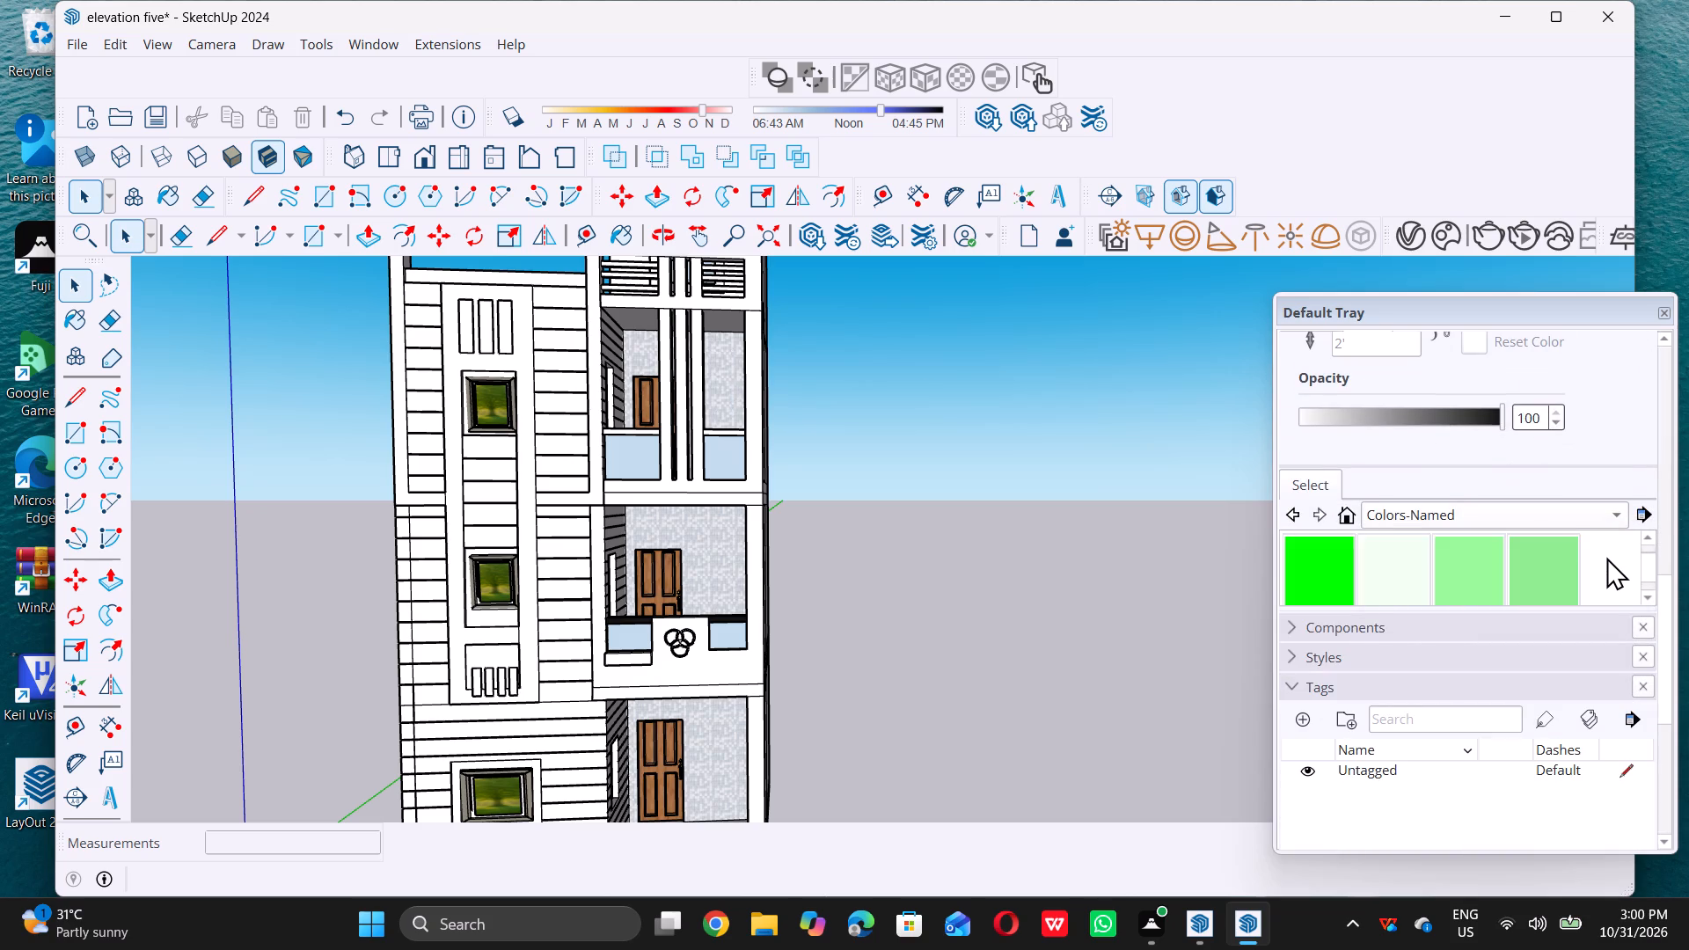
{"action": "scroll", "coordinate": [1609, 554], "scroll_direction": "up", "scroll_amount": 4}
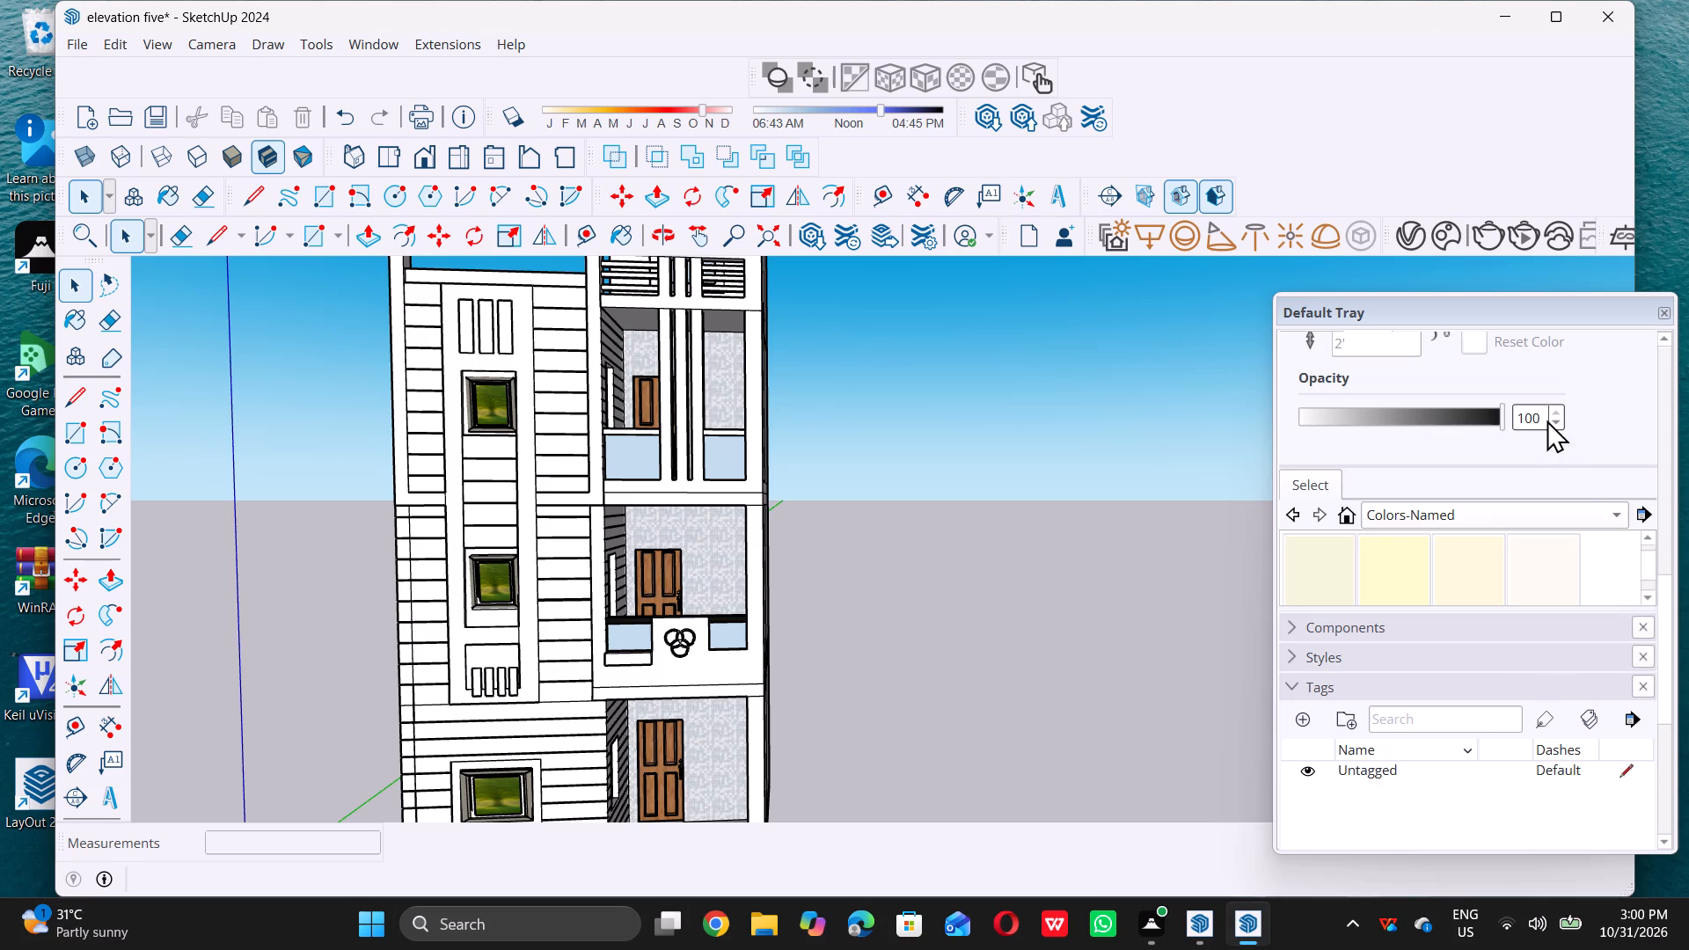
{"action": "scroll", "coordinate": [1491, 580], "scroll_direction": "down", "scroll_amount": 16}
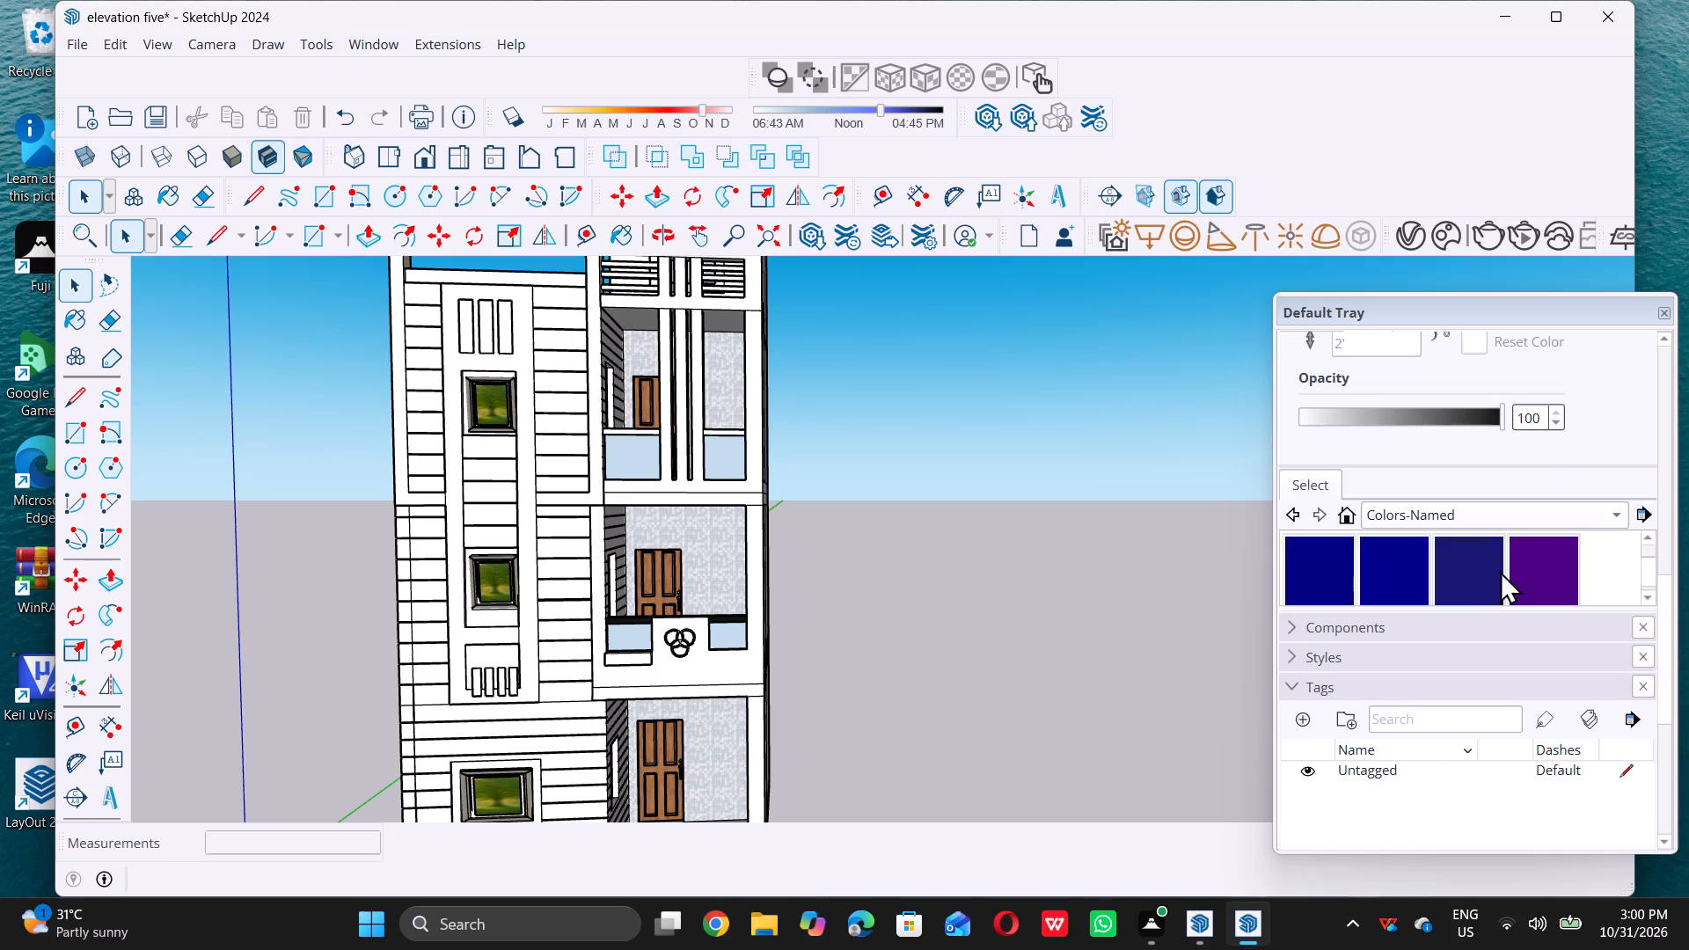
{"action": "scroll", "coordinate": [1500, 571], "scroll_direction": "down", "scroll_amount": 6}
{"action": "scroll", "coordinate": [1500, 571], "scroll_direction": "up", "scroll_amount": 7}
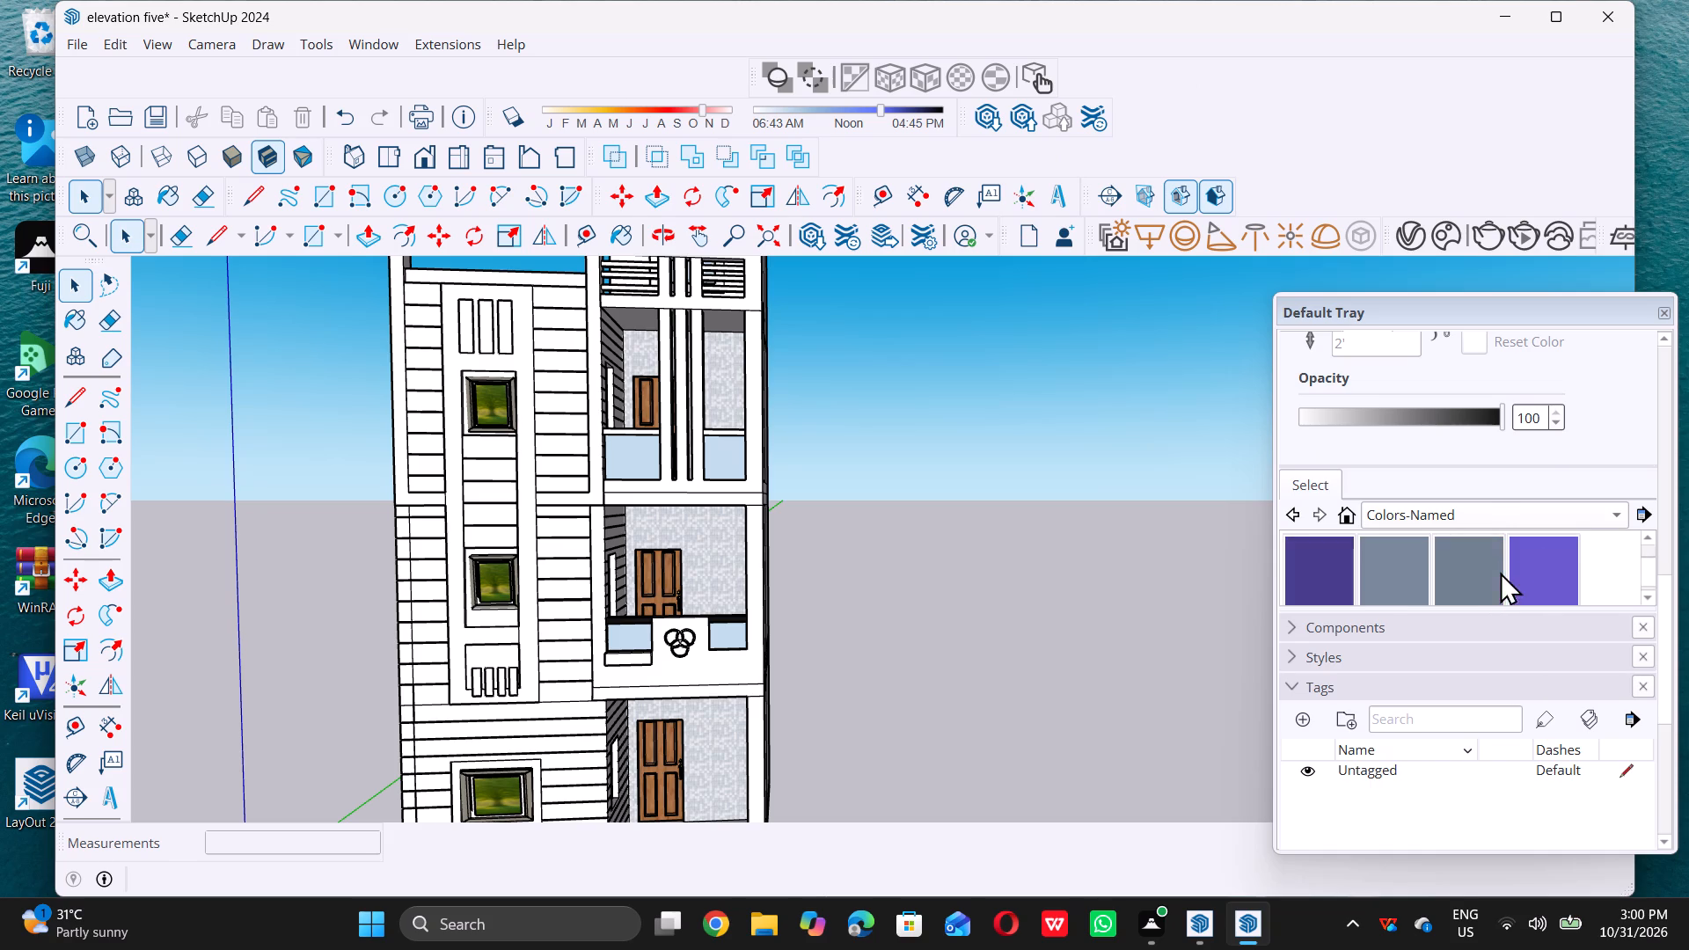
{"action": "scroll", "coordinate": [1546, 548], "scroll_direction": "down", "scroll_amount": 5}
{"action": "scroll", "coordinate": [1544, 552], "scroll_direction": "up", "scroll_amount": 7}
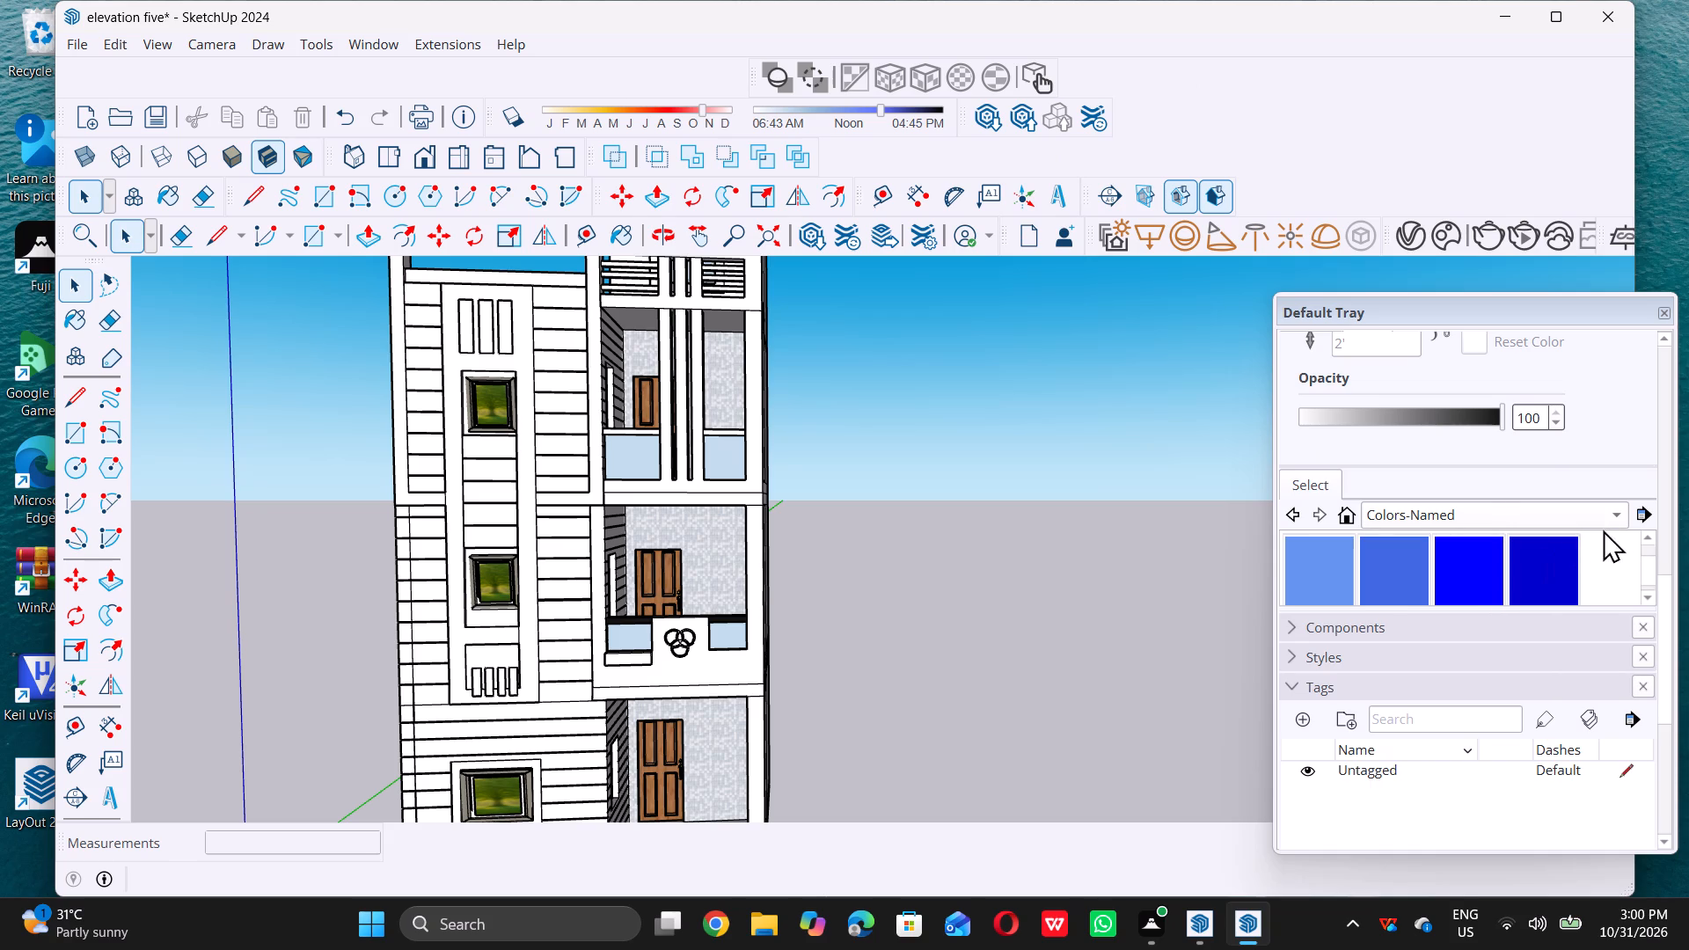
Open the Plain_Shades (1) folder from Downloads as a material collection.
{"action": "left_click", "coordinate": [1642, 512]}
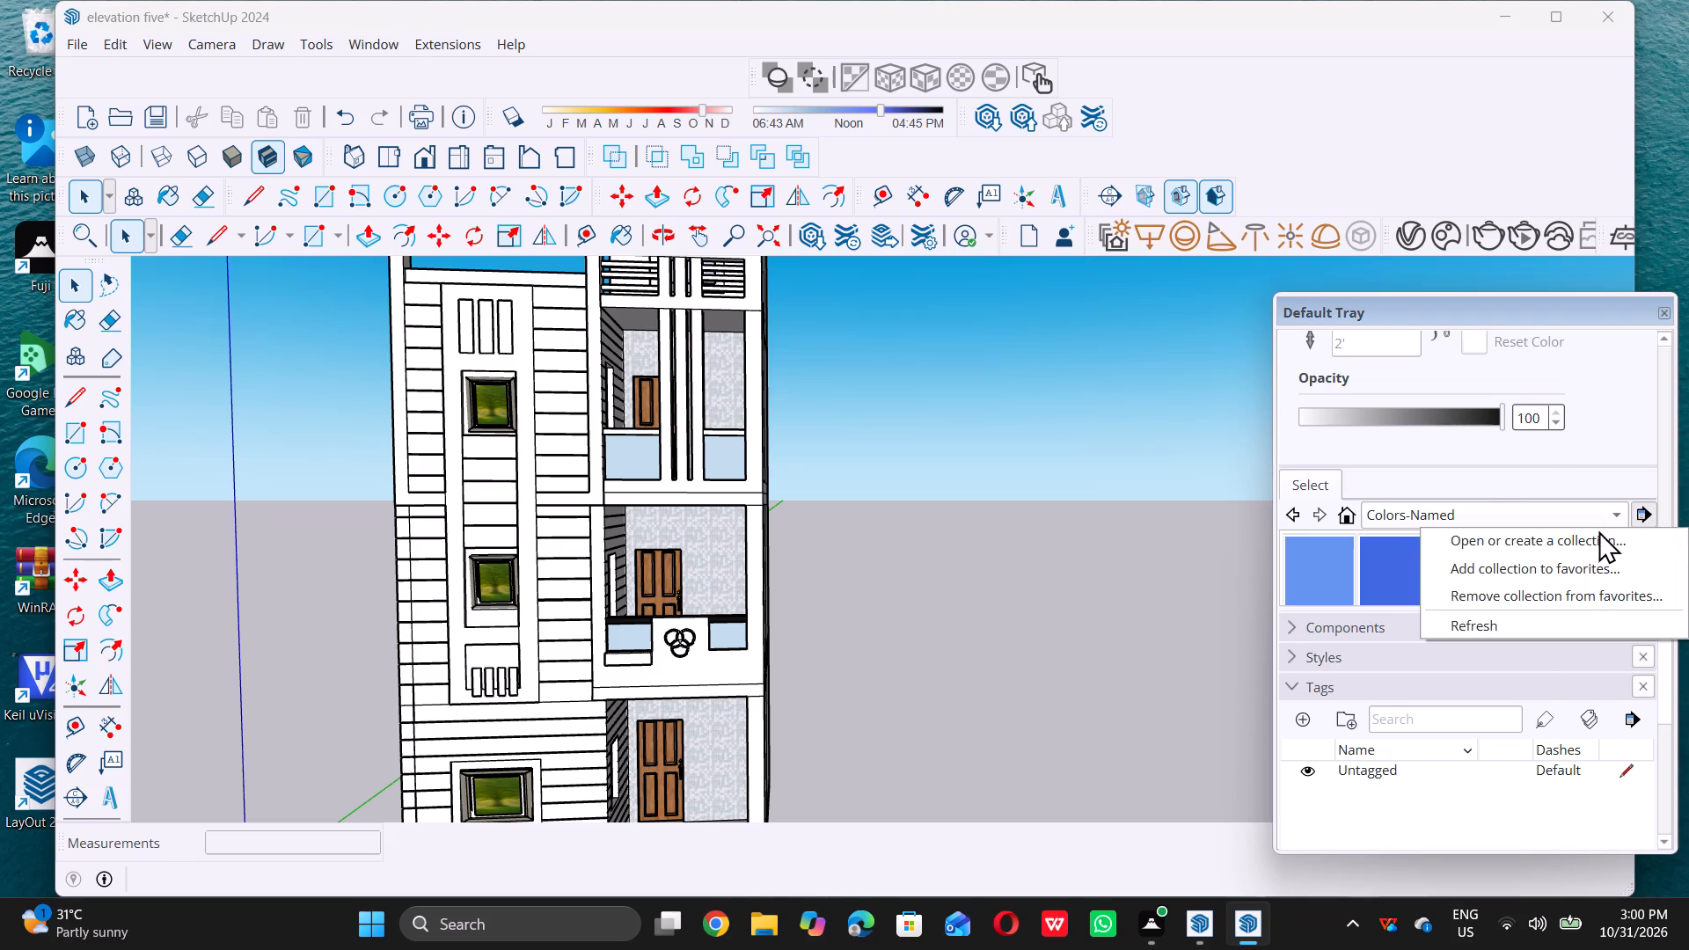
{"action": "double_click", "coordinate": [1595, 541]}
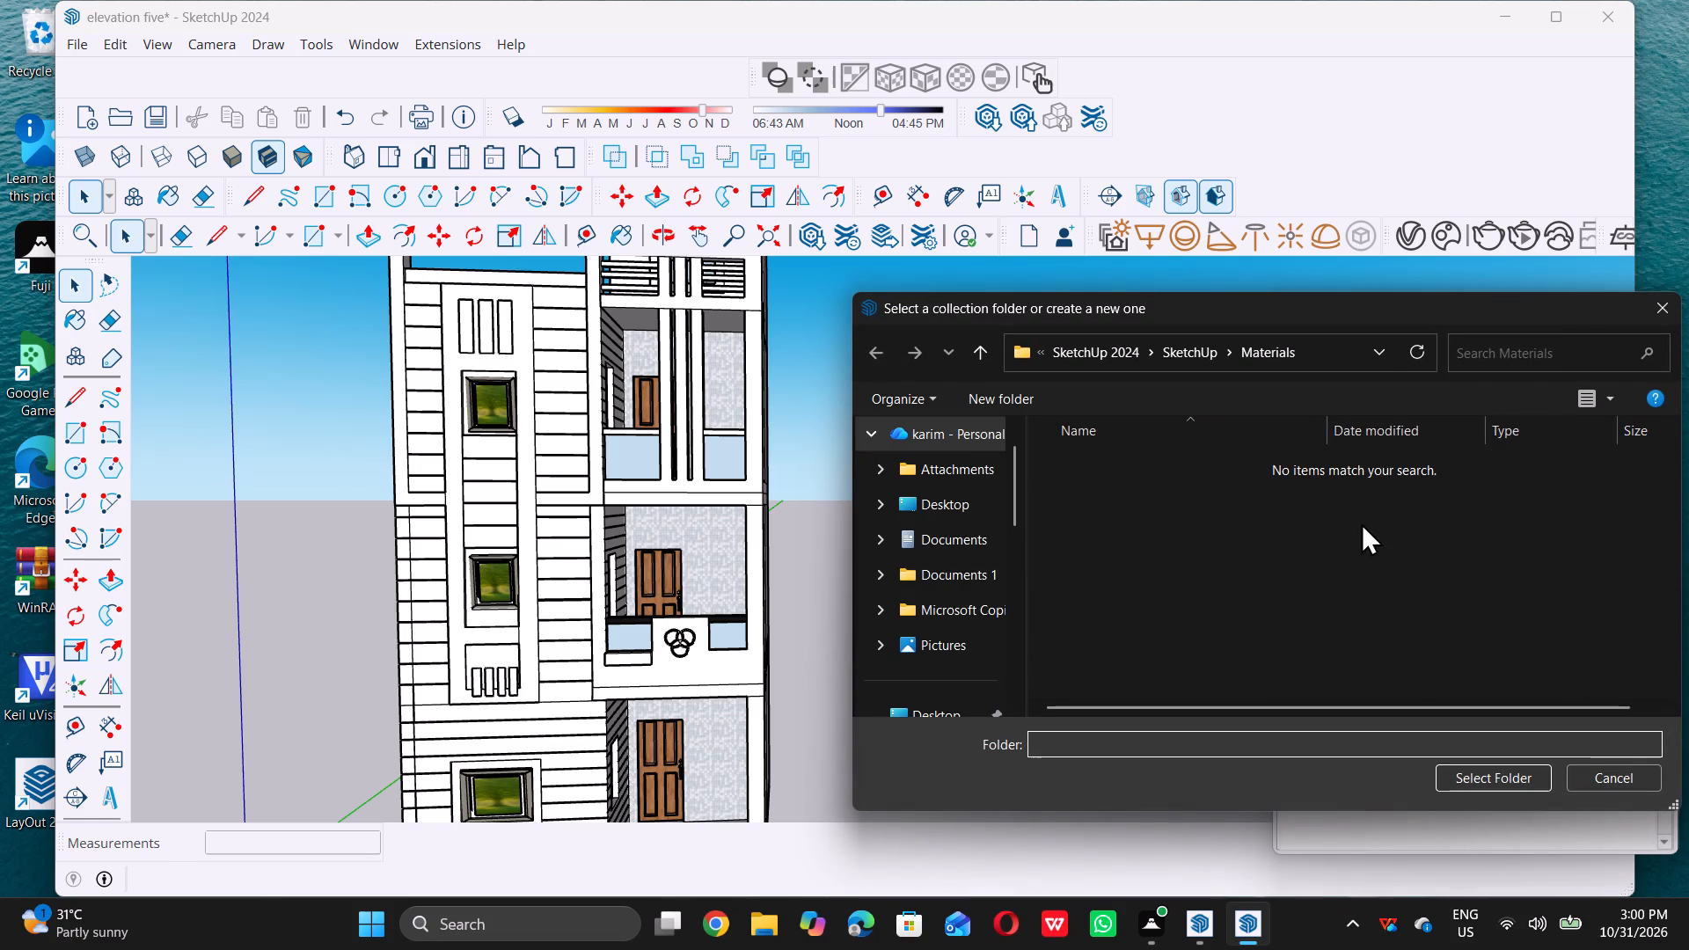
{"action": "left_click", "coordinate": [963, 516]}
{"action": "left_click", "coordinate": [961, 535]}
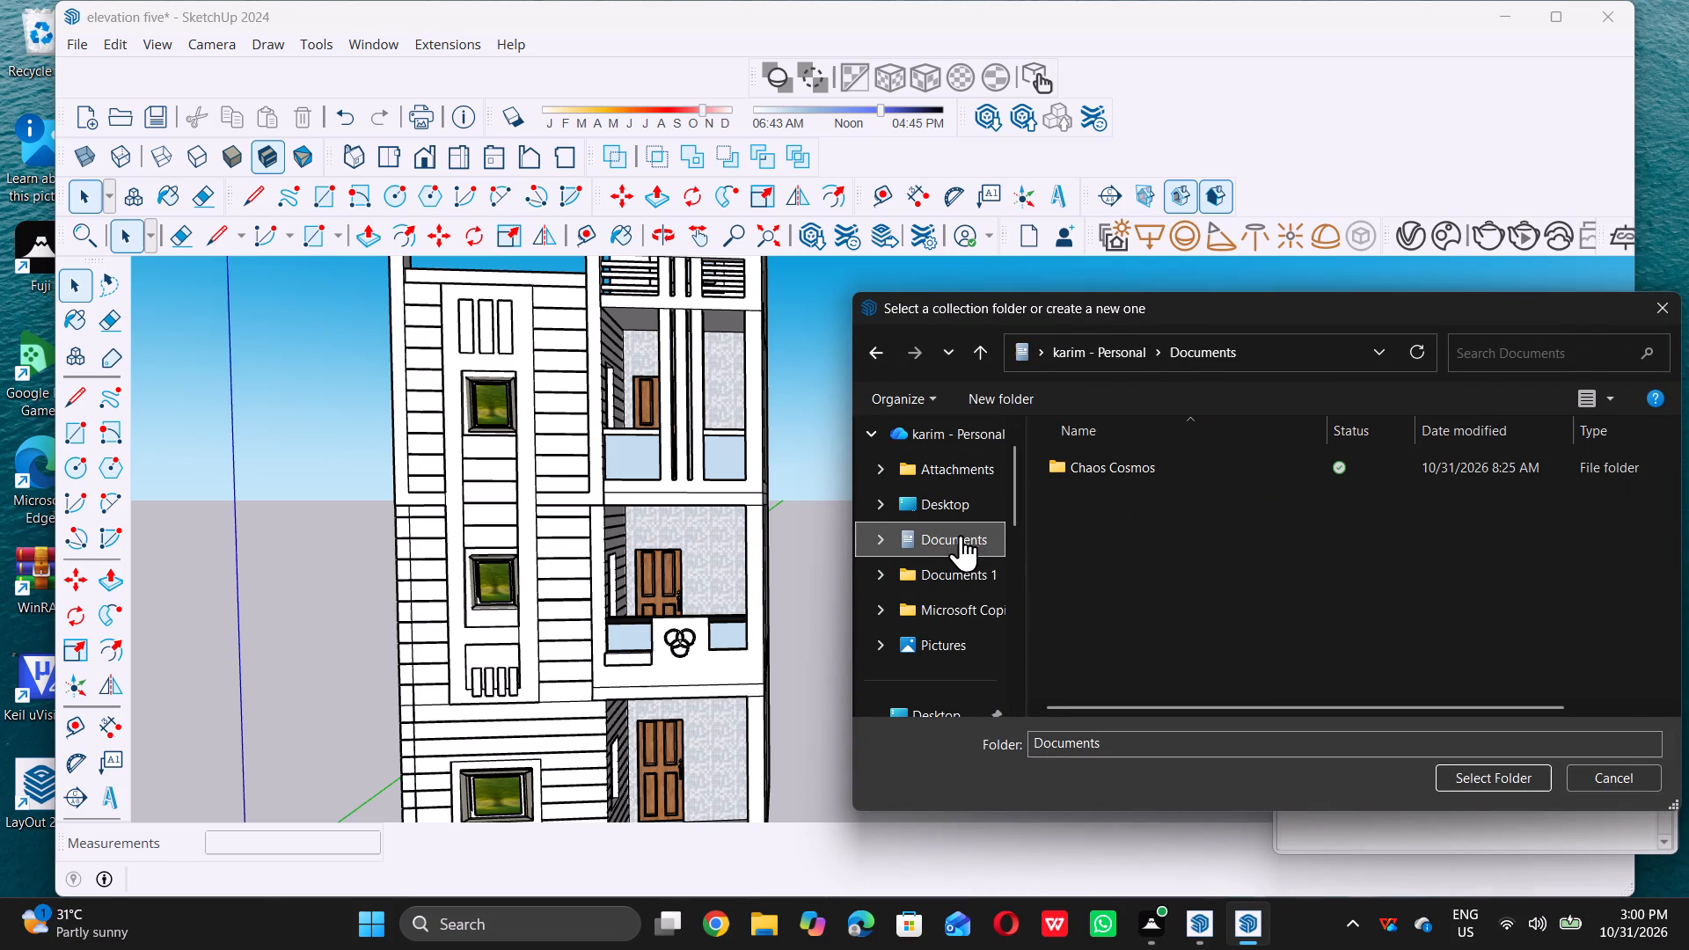
{"action": "double_click", "coordinate": [963, 567]}
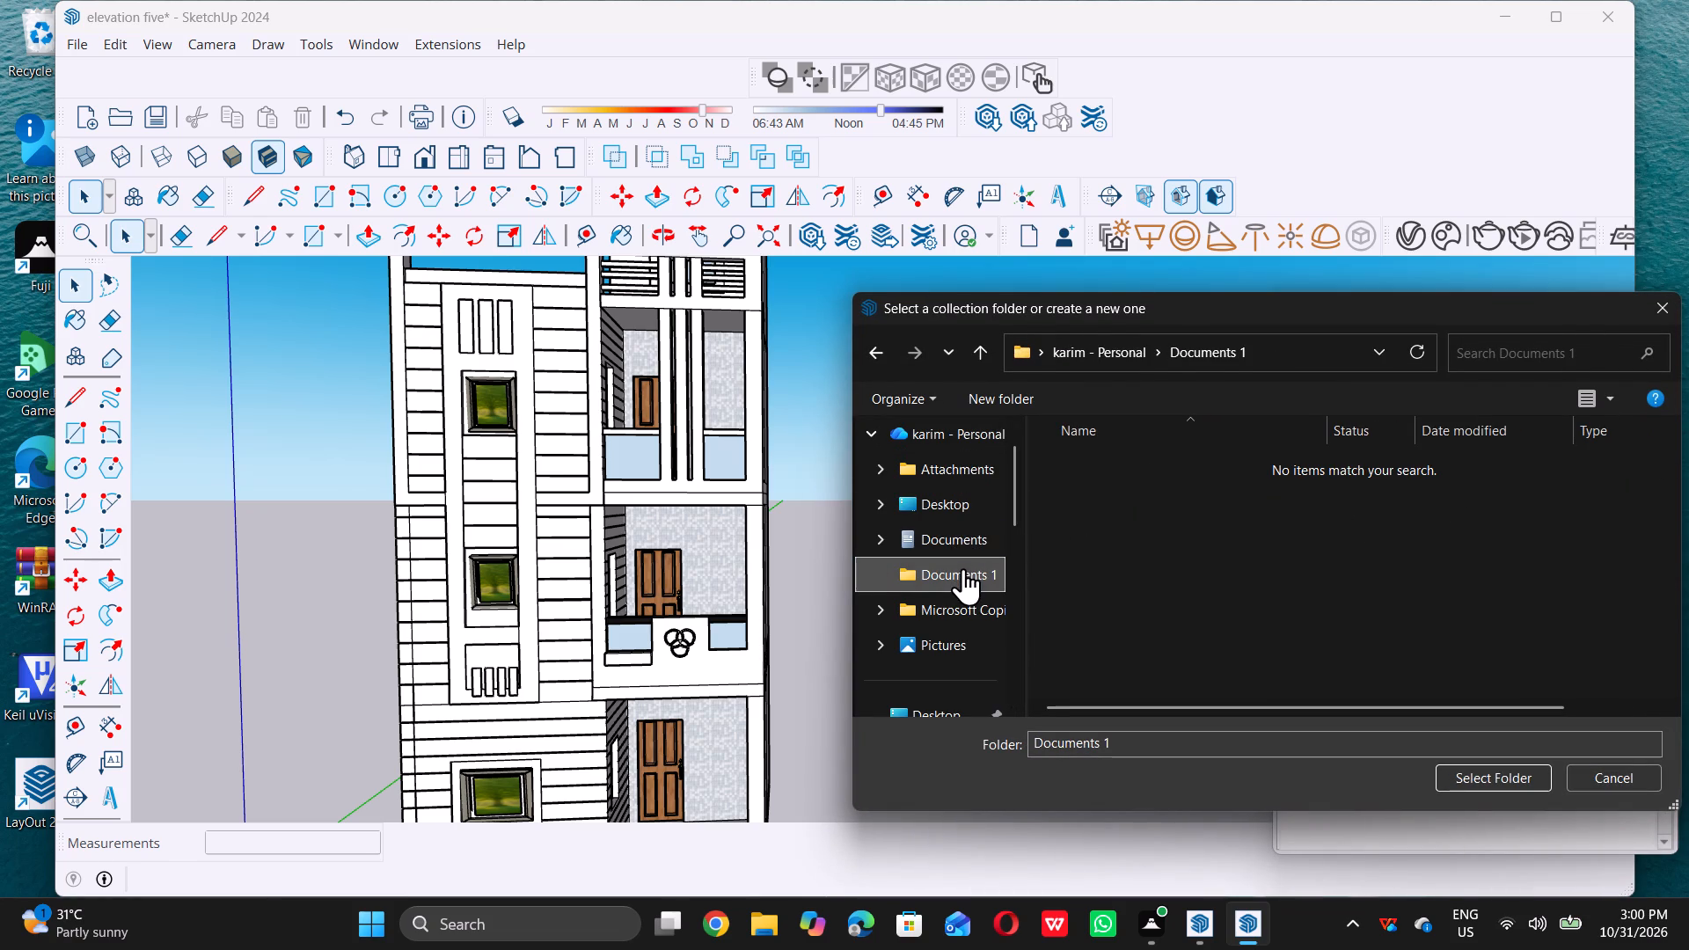
{"action": "left_click", "coordinate": [968, 605]}
{"action": "scroll", "coordinate": [977, 596], "scroll_direction": "down", "scroll_amount": 2}
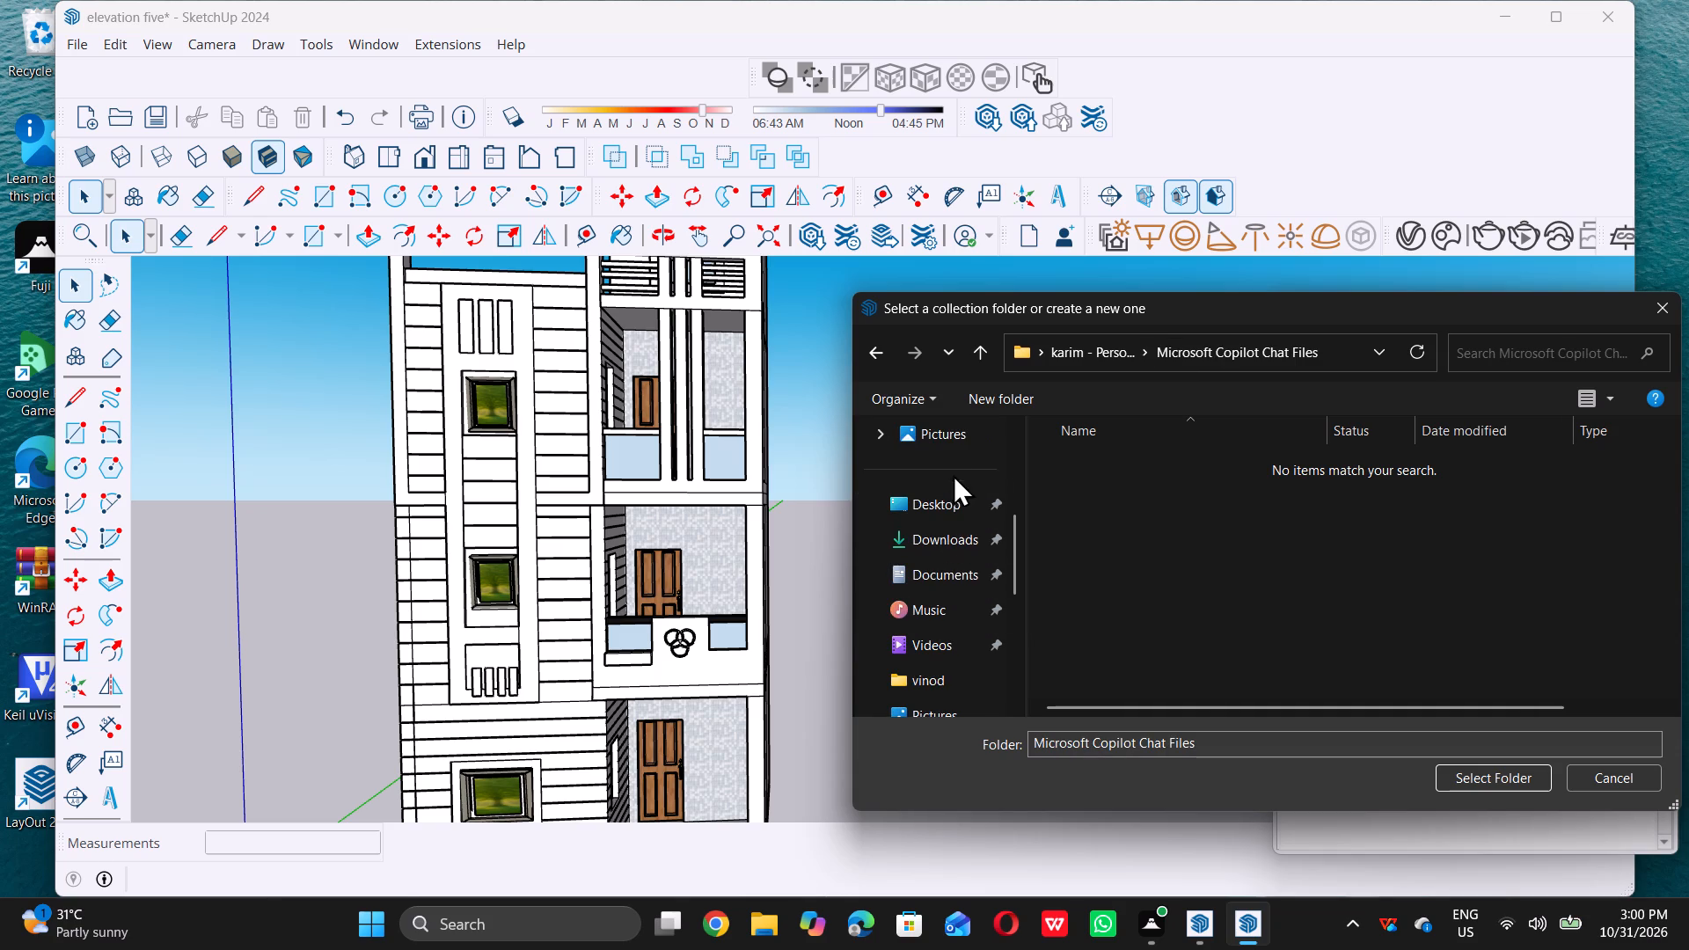
{"action": "left_click", "coordinate": [953, 441]}
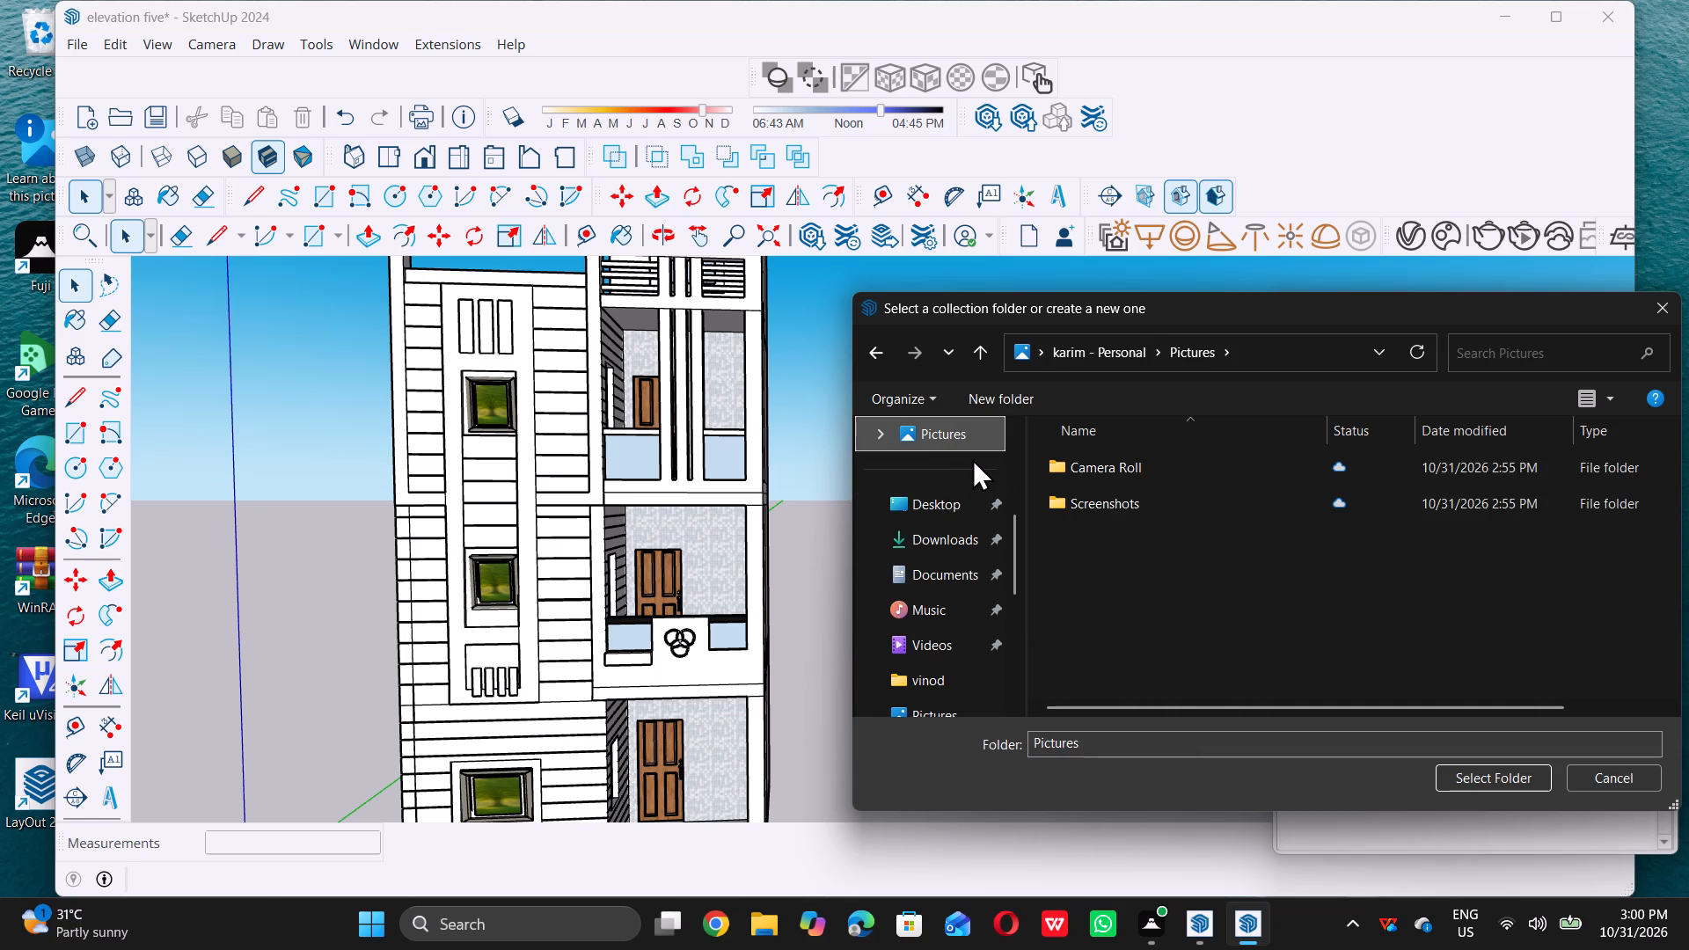
{"action": "left_click", "coordinate": [944, 501]}
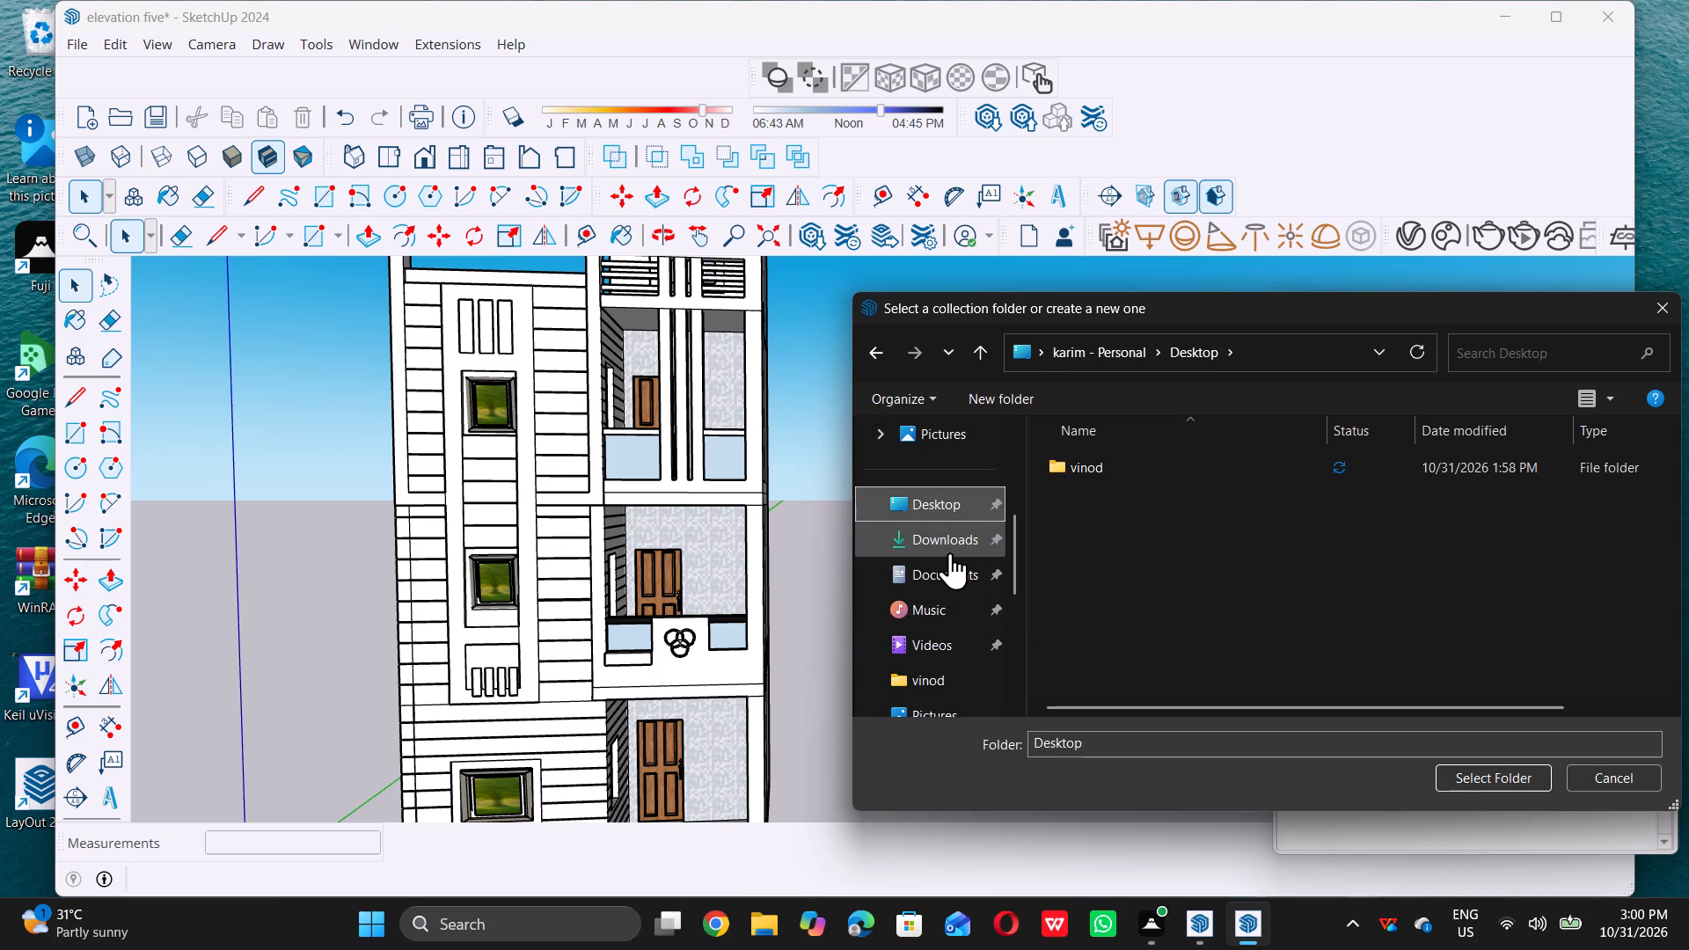
{"action": "left_click", "coordinate": [954, 548]}
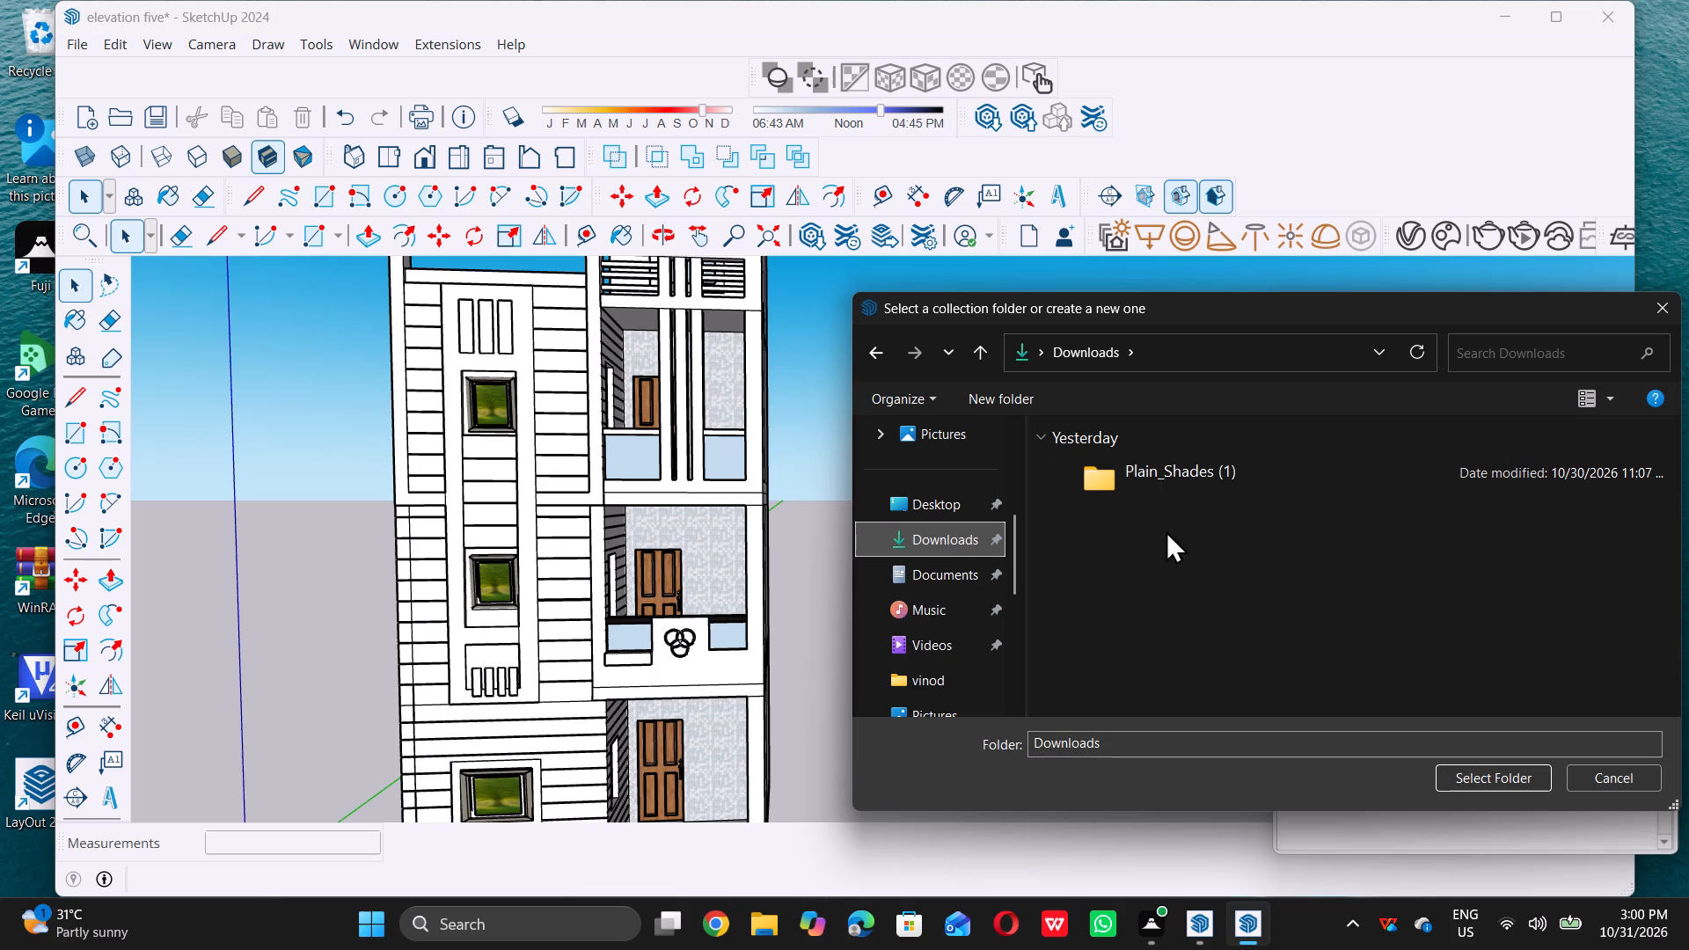
{"action": "double_click", "coordinate": [1230, 472]}
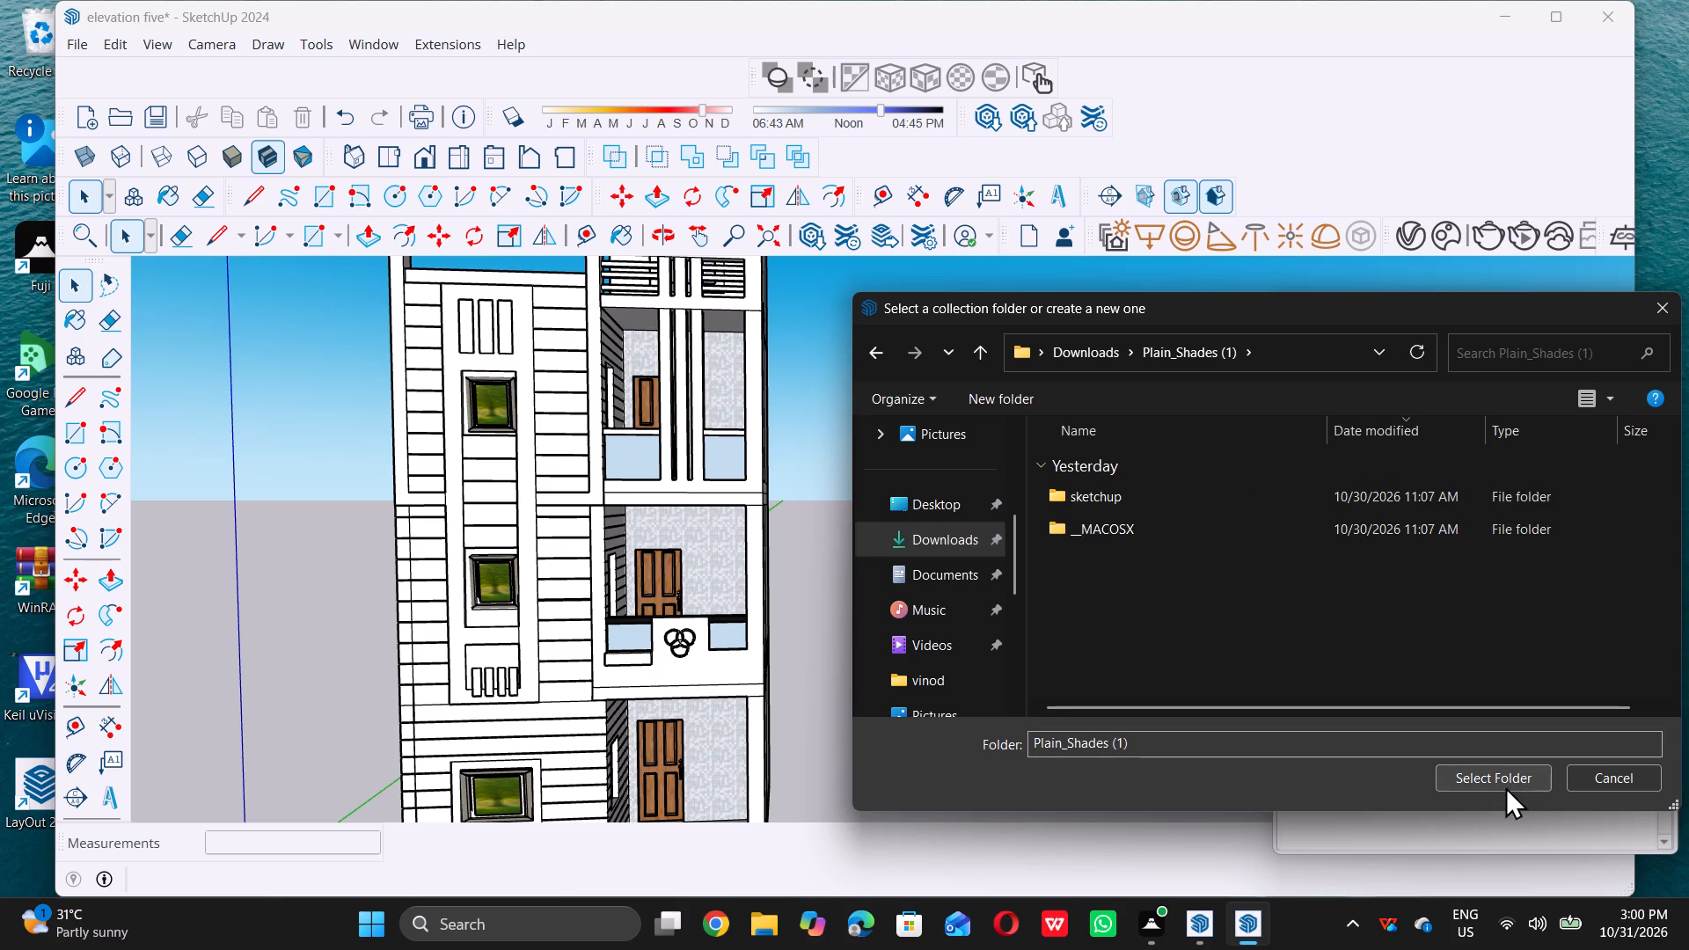
{"action": "left_click", "coordinate": [1516, 777]}
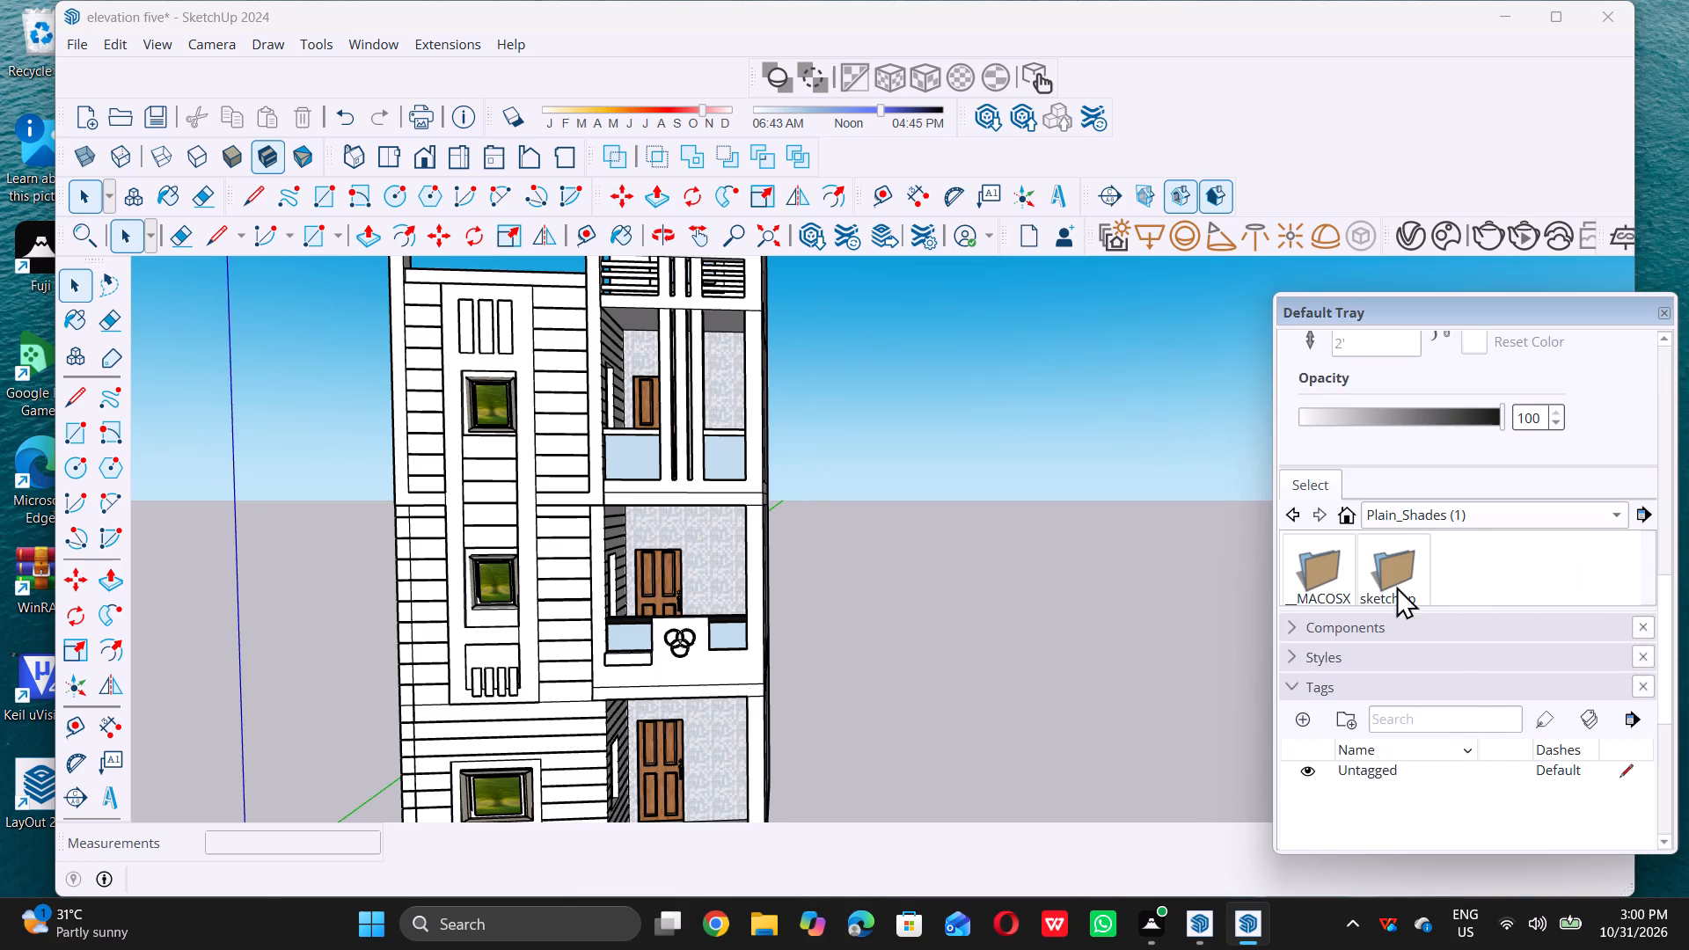
Open the collection's sketchup subfolder and choose the first shade folder whose name starts with Asian.
{"action": "left_click", "coordinate": [1377, 581]}
{"action": "scroll", "coordinate": [1402, 582], "scroll_direction": "down", "scroll_amount": 6}
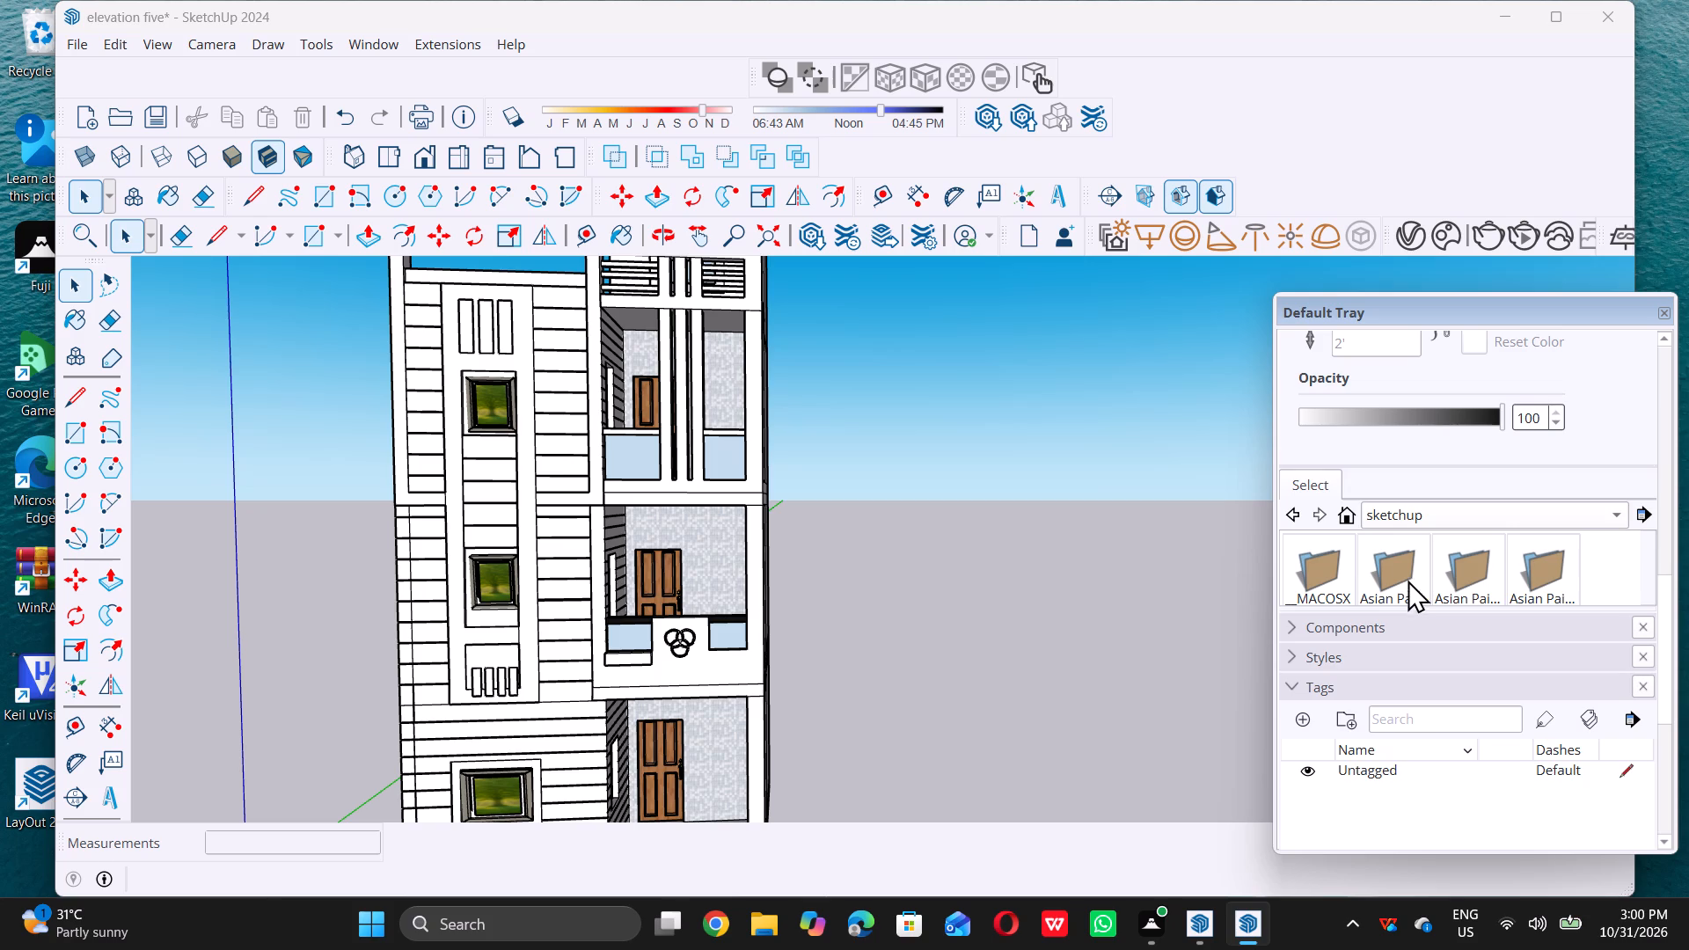
{"action": "scroll", "coordinate": [1407, 580], "scroll_direction": "down", "scroll_amount": 5}
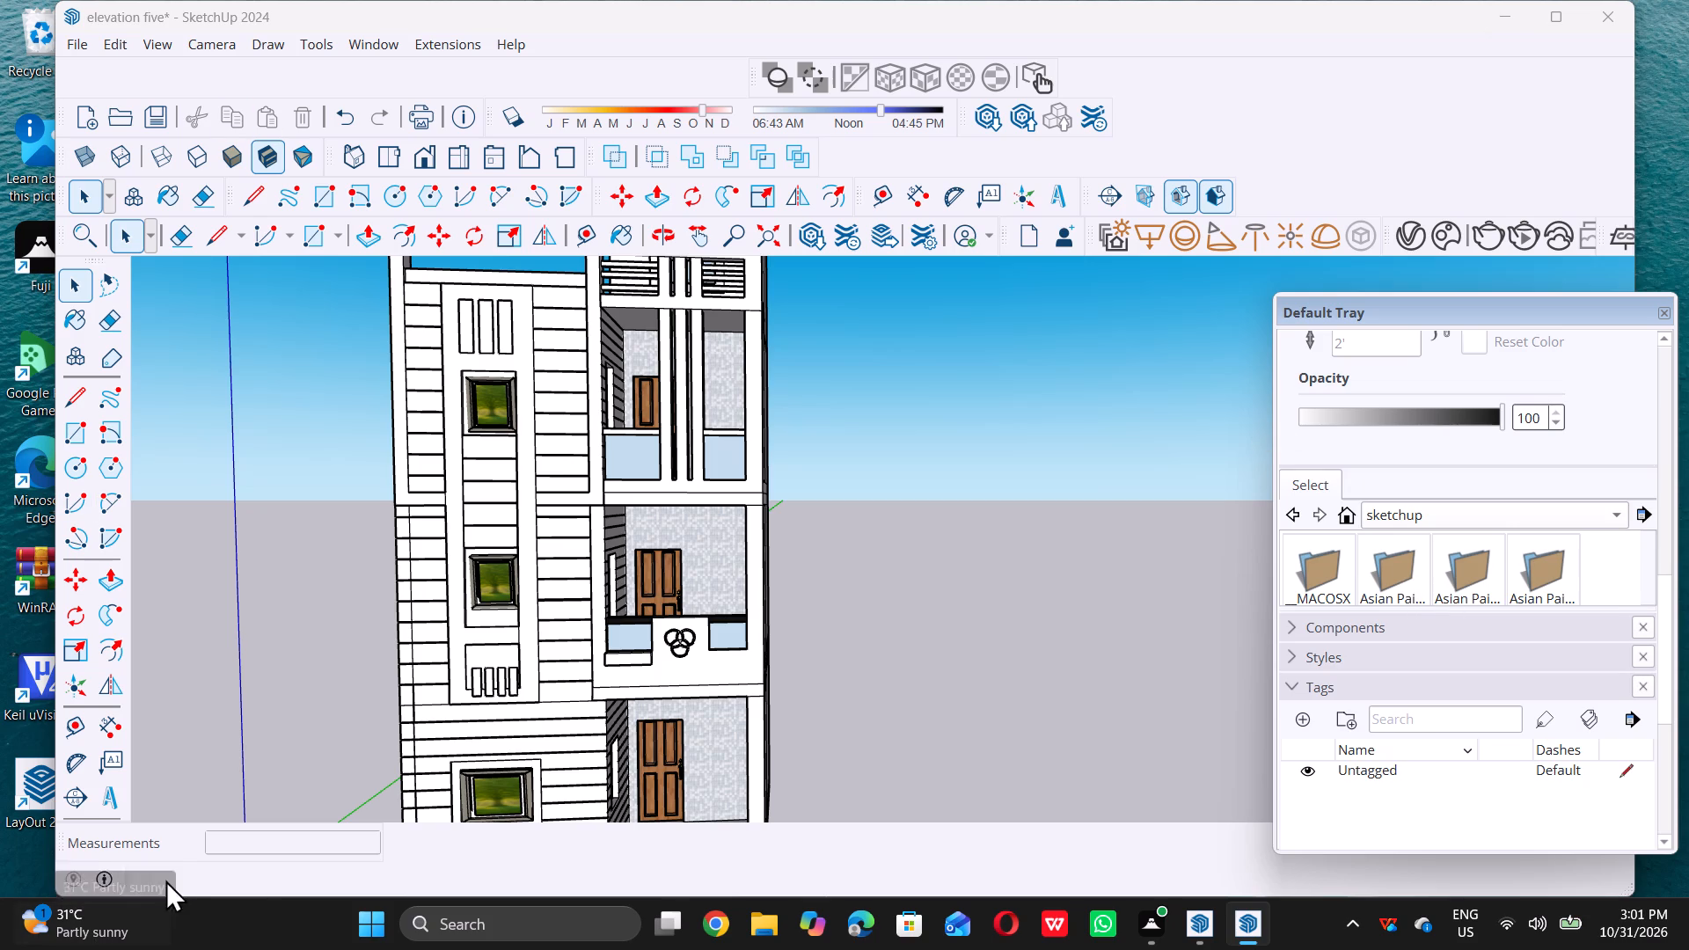
{"action": "scroll", "coordinate": [1100, 588], "scroll_direction": "down", "scroll_amount": 9}
{"action": "middle_click_drag", "start_coordinate": [1022, 603], "coordinate": [949, 581]}
{"action": "middle_click", "coordinate": [949, 581]}
{"action": "scroll", "coordinate": [1365, 581], "scroll_direction": "down", "scroll_amount": 2}
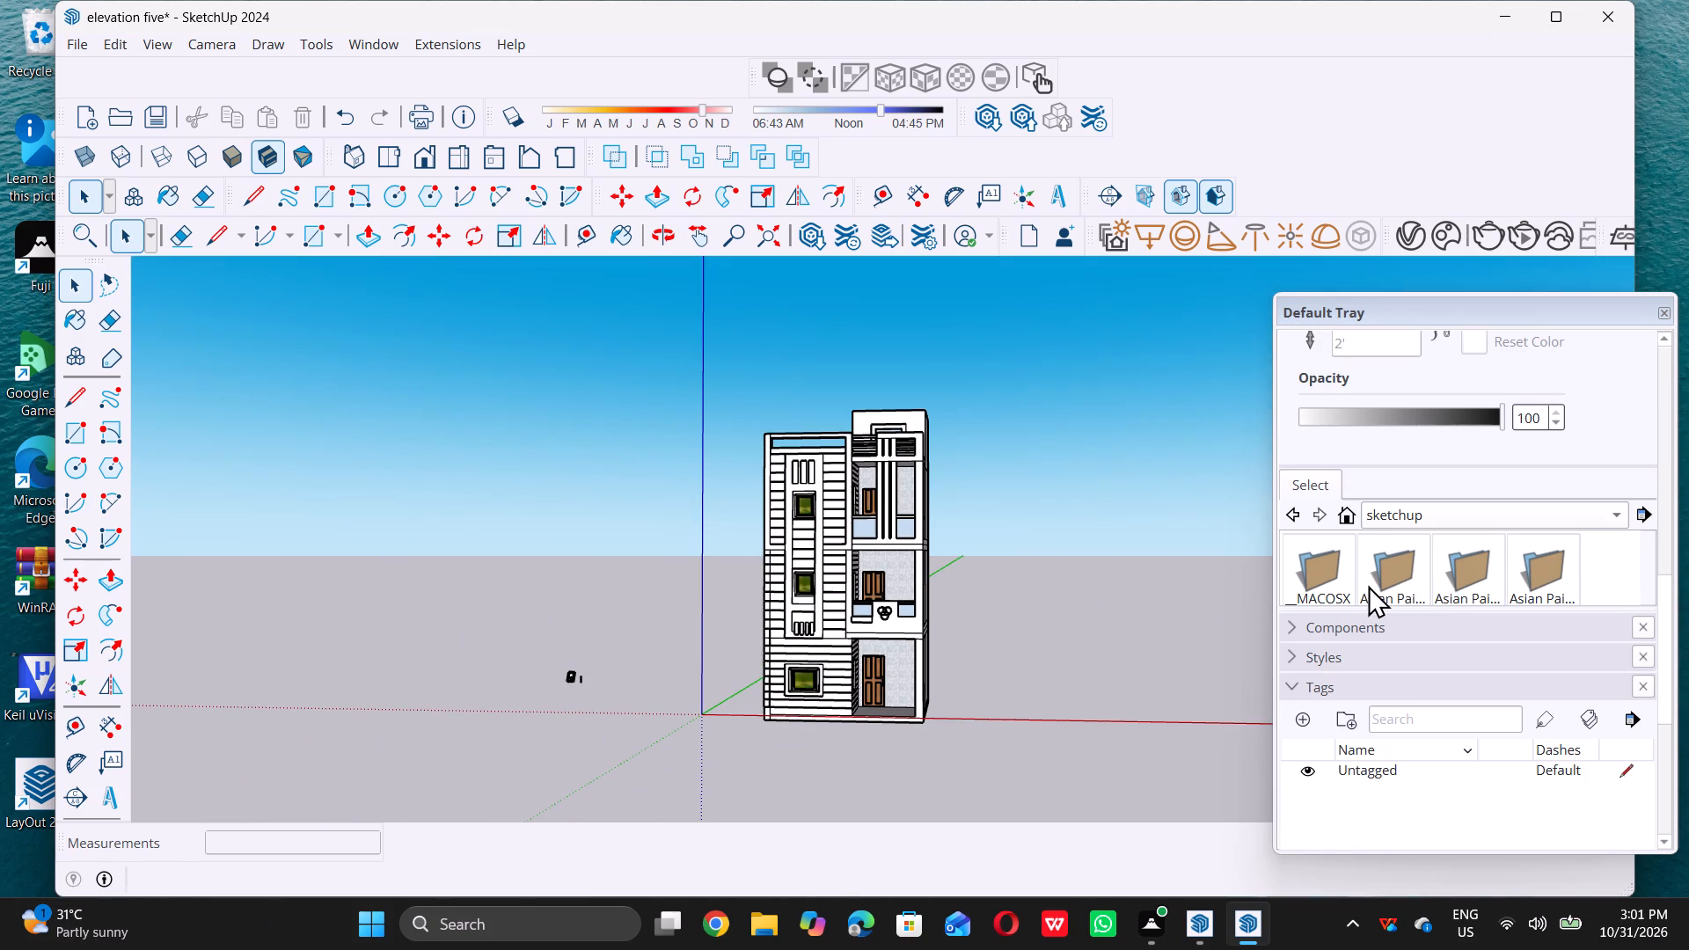
{"action": "scroll", "coordinate": [1368, 585], "scroll_direction": "down", "scroll_amount": 1}
{"action": "left_click", "coordinate": [1394, 582]}
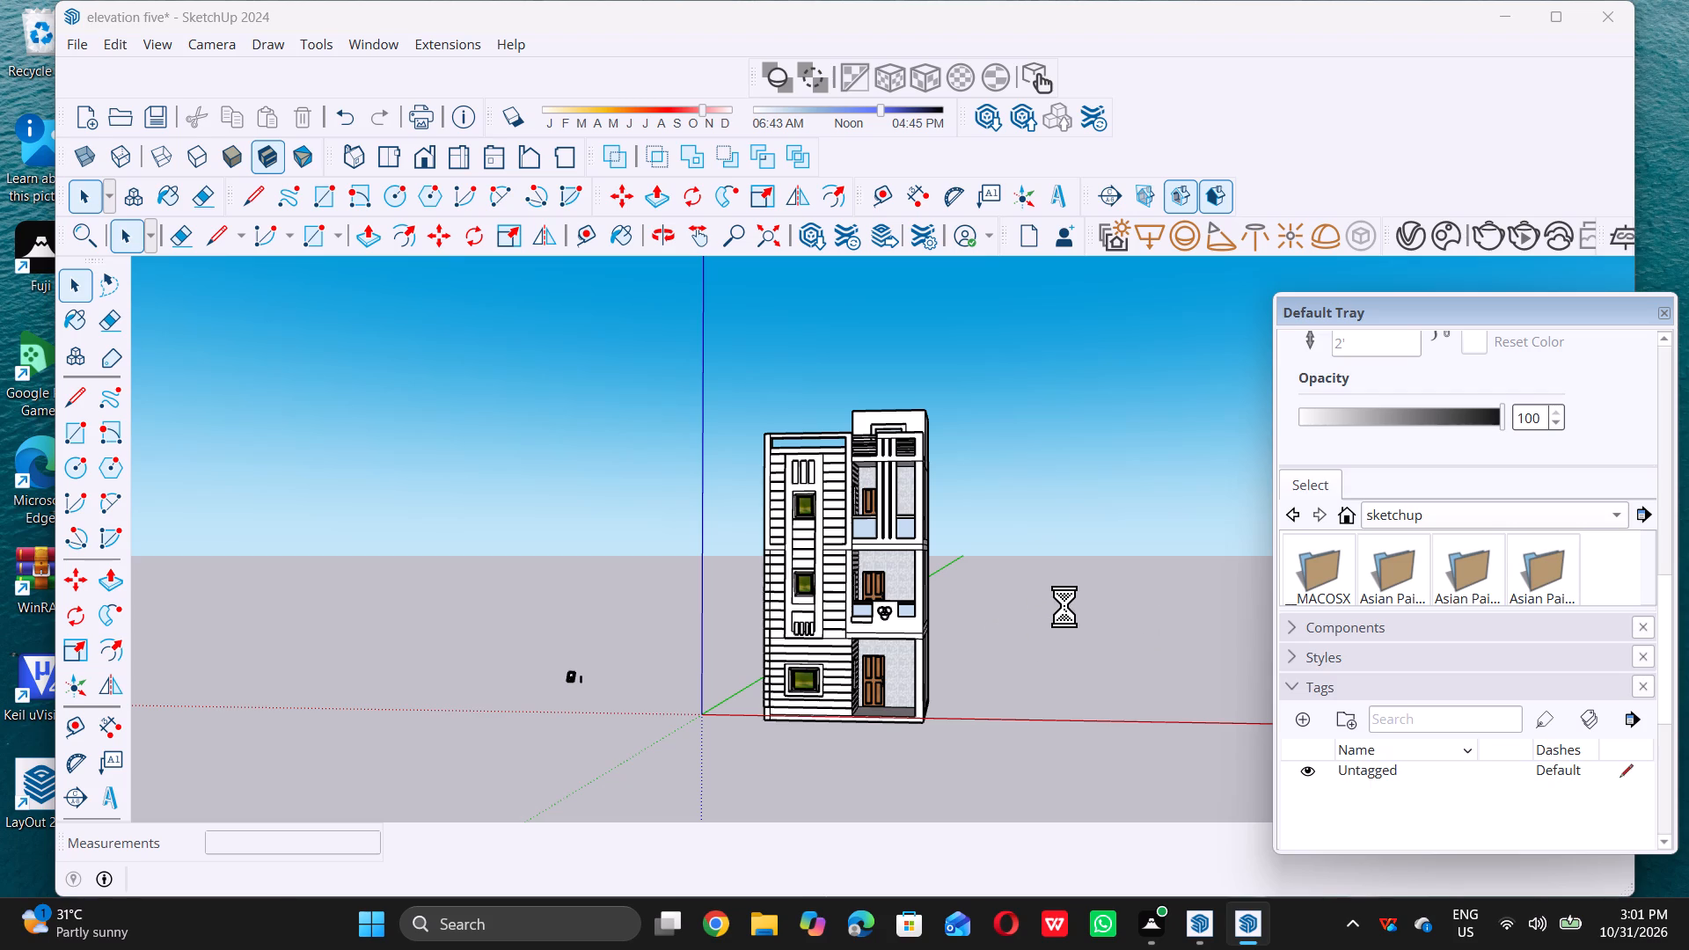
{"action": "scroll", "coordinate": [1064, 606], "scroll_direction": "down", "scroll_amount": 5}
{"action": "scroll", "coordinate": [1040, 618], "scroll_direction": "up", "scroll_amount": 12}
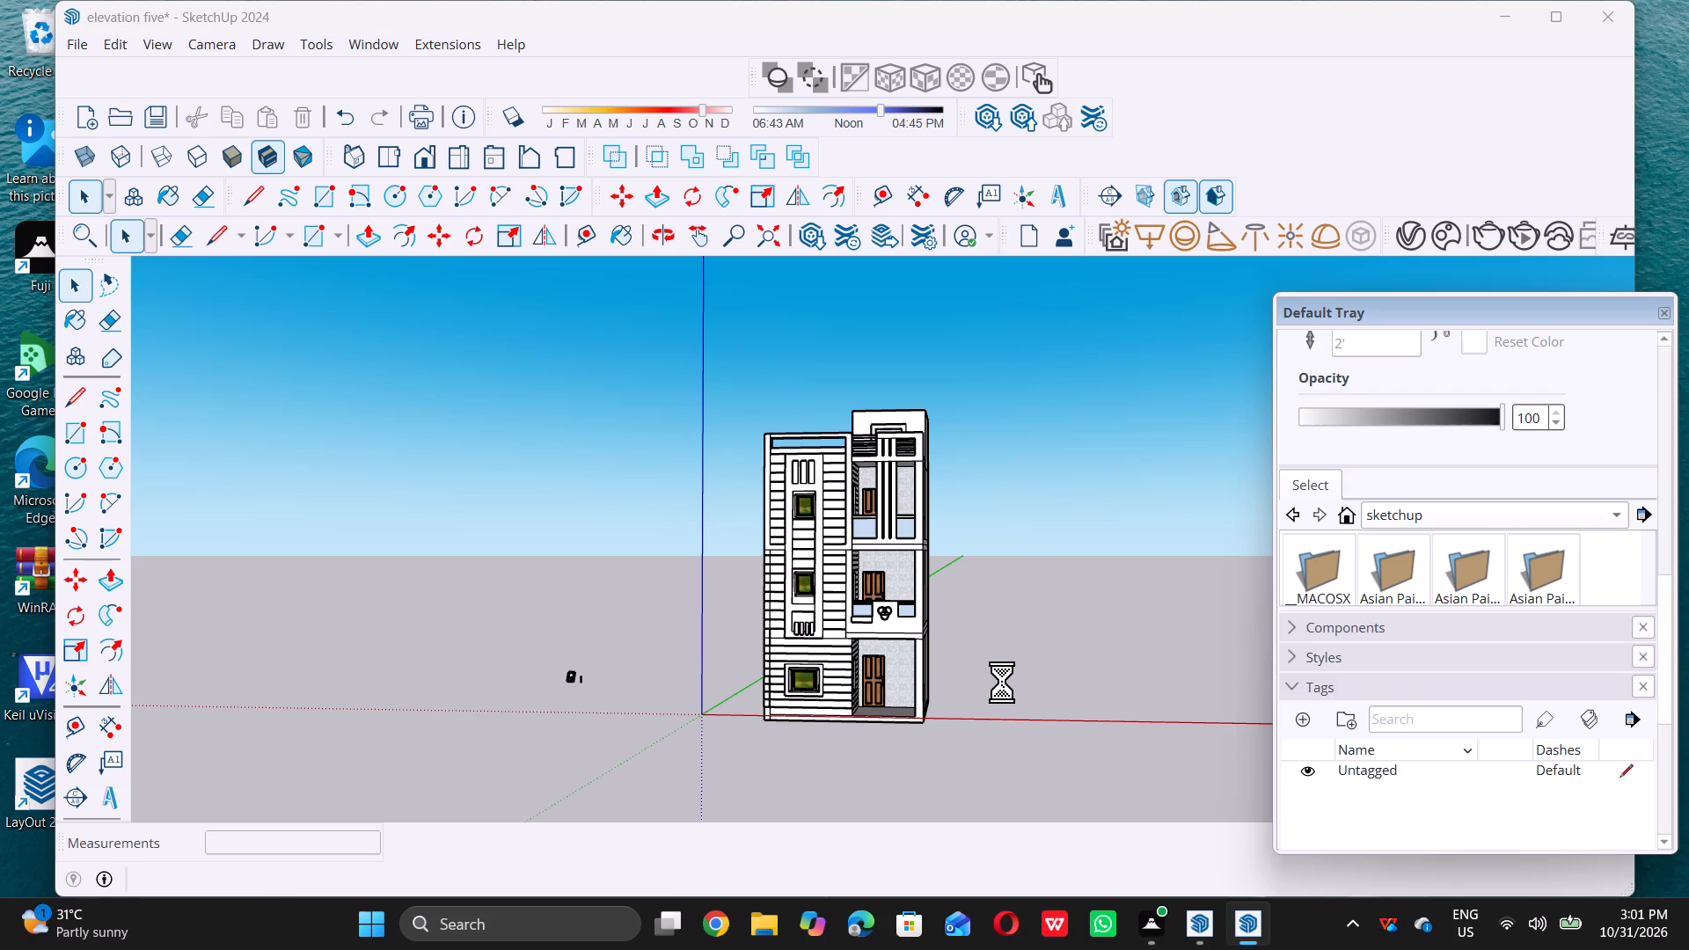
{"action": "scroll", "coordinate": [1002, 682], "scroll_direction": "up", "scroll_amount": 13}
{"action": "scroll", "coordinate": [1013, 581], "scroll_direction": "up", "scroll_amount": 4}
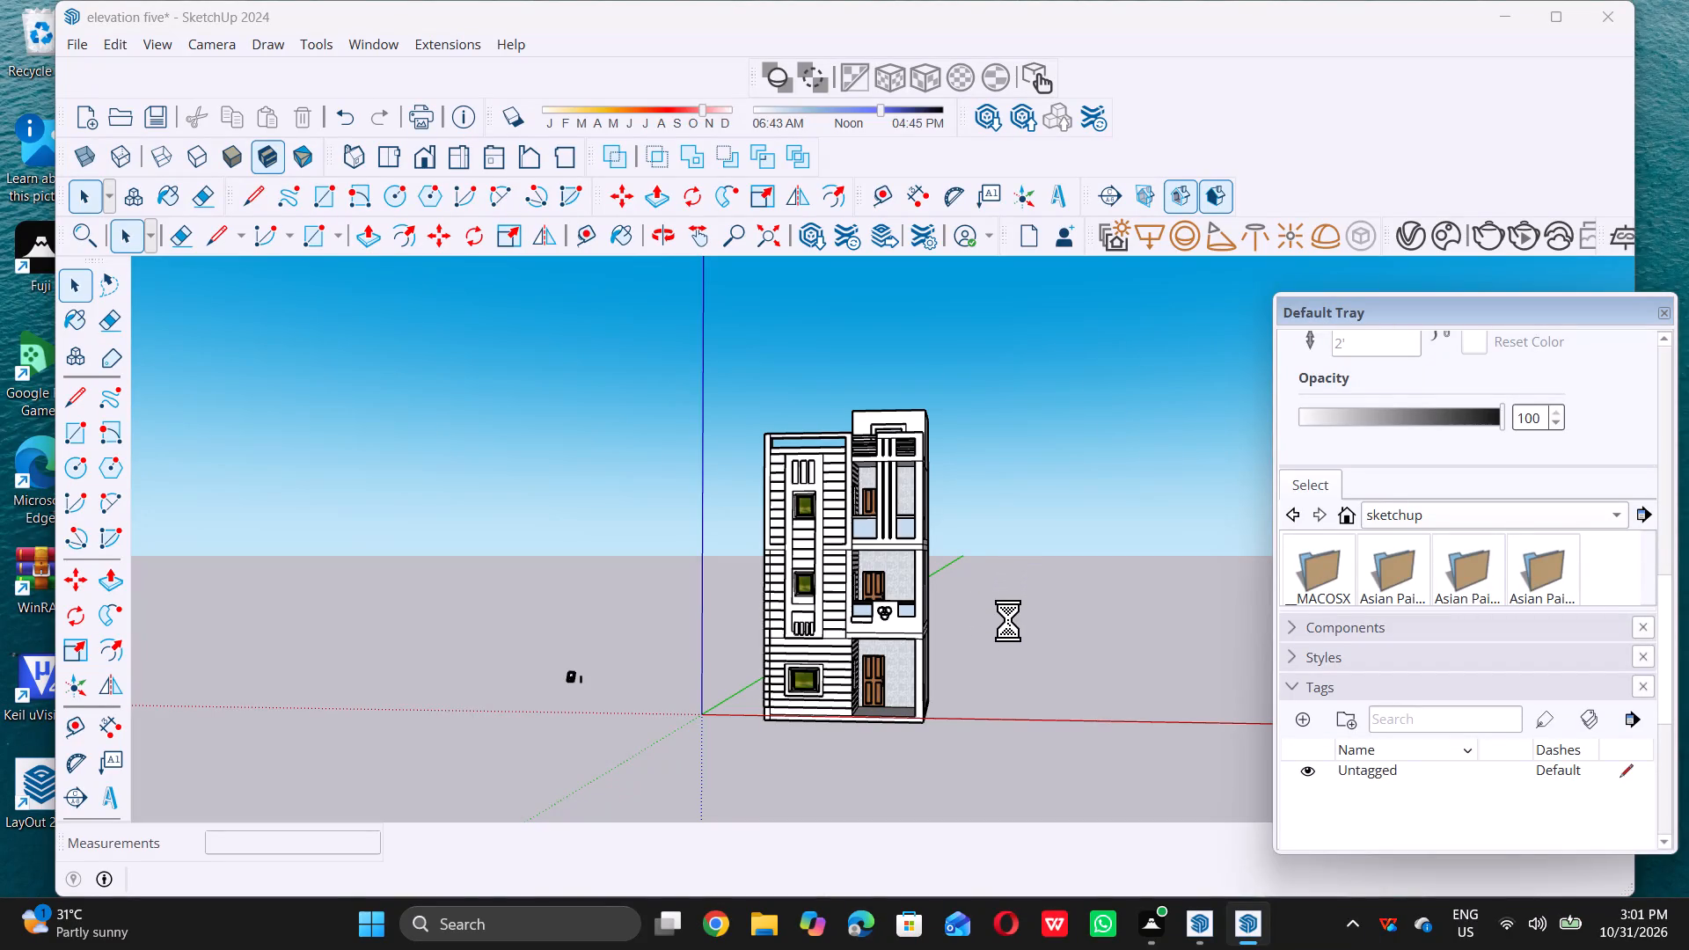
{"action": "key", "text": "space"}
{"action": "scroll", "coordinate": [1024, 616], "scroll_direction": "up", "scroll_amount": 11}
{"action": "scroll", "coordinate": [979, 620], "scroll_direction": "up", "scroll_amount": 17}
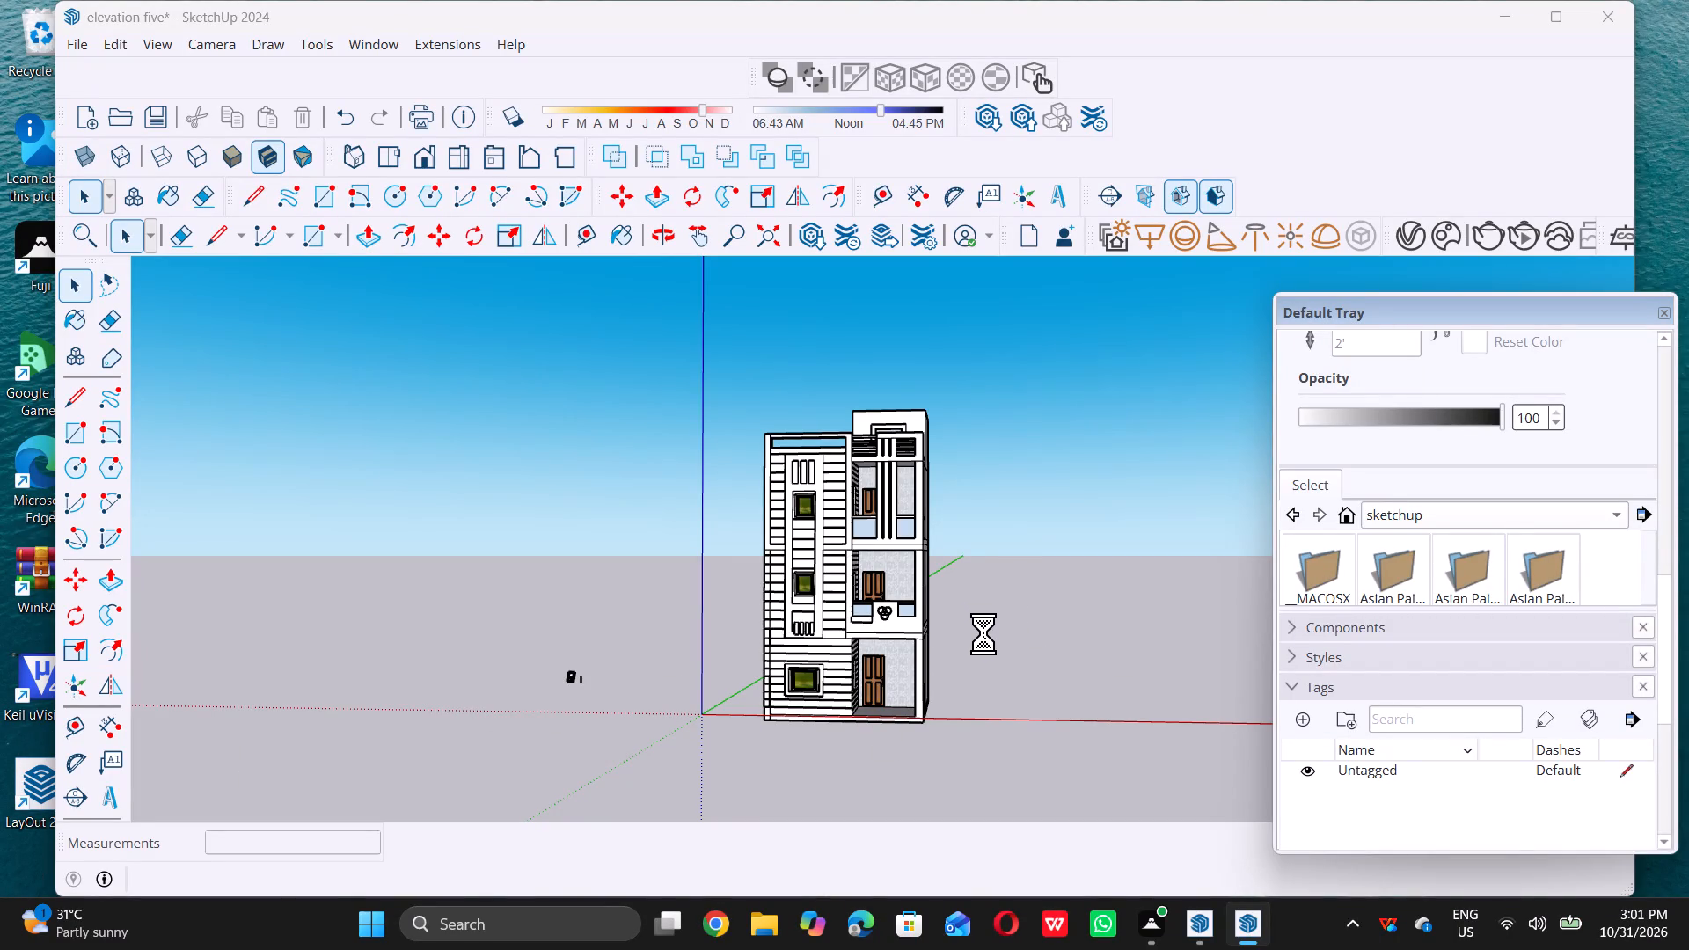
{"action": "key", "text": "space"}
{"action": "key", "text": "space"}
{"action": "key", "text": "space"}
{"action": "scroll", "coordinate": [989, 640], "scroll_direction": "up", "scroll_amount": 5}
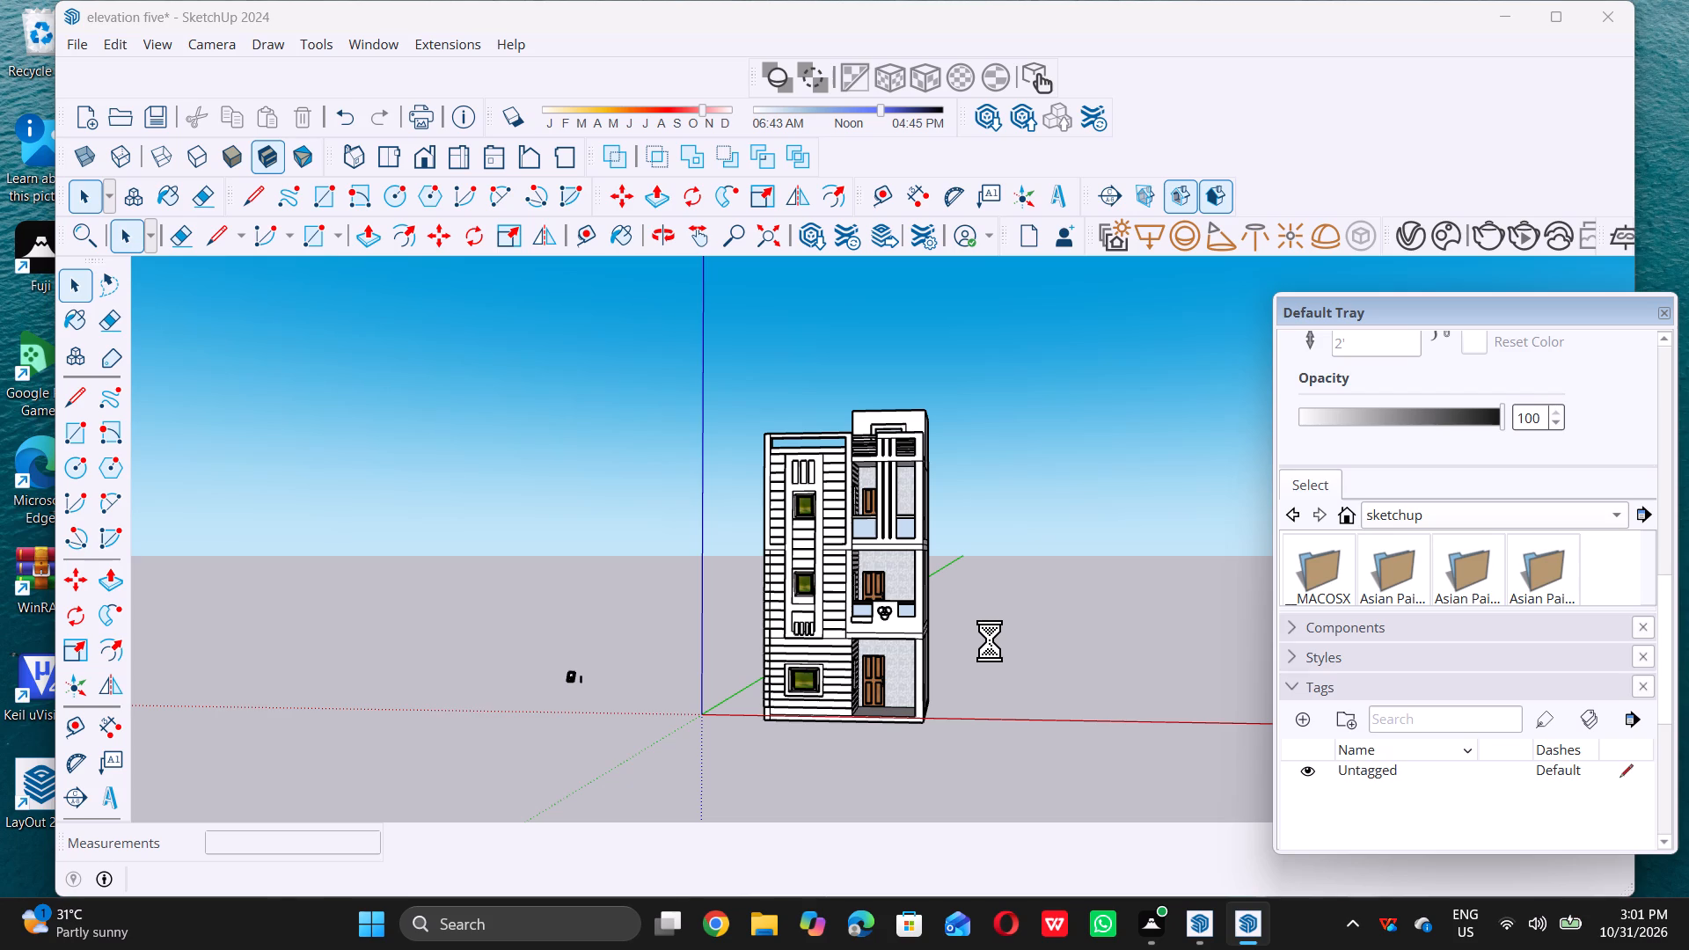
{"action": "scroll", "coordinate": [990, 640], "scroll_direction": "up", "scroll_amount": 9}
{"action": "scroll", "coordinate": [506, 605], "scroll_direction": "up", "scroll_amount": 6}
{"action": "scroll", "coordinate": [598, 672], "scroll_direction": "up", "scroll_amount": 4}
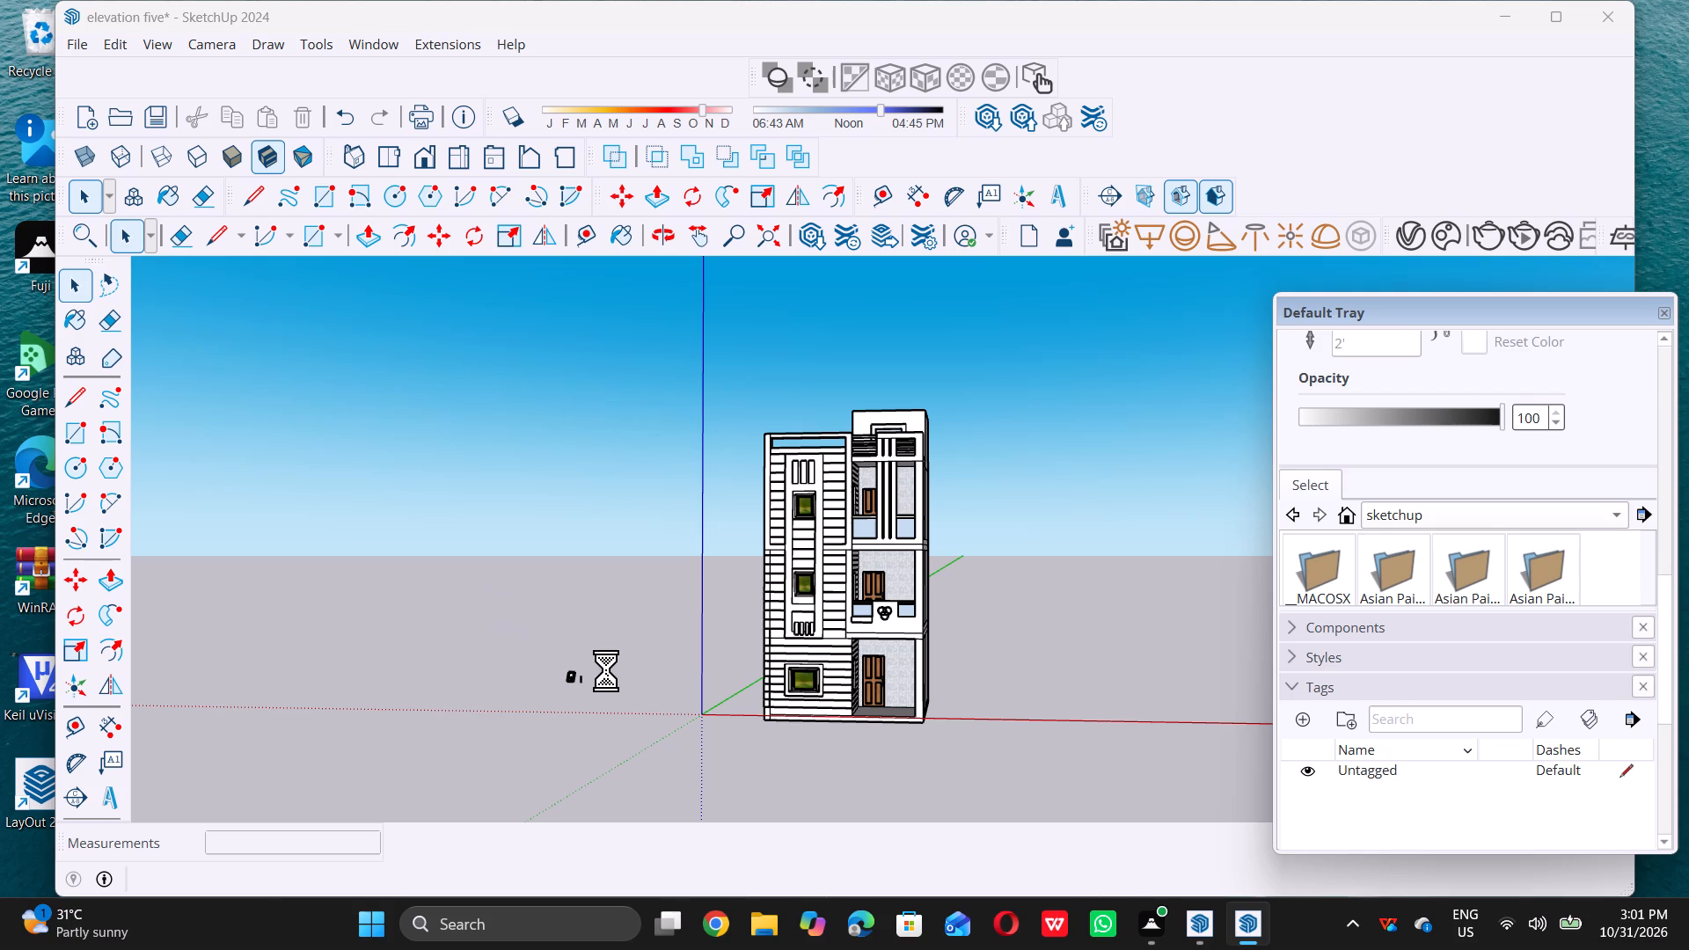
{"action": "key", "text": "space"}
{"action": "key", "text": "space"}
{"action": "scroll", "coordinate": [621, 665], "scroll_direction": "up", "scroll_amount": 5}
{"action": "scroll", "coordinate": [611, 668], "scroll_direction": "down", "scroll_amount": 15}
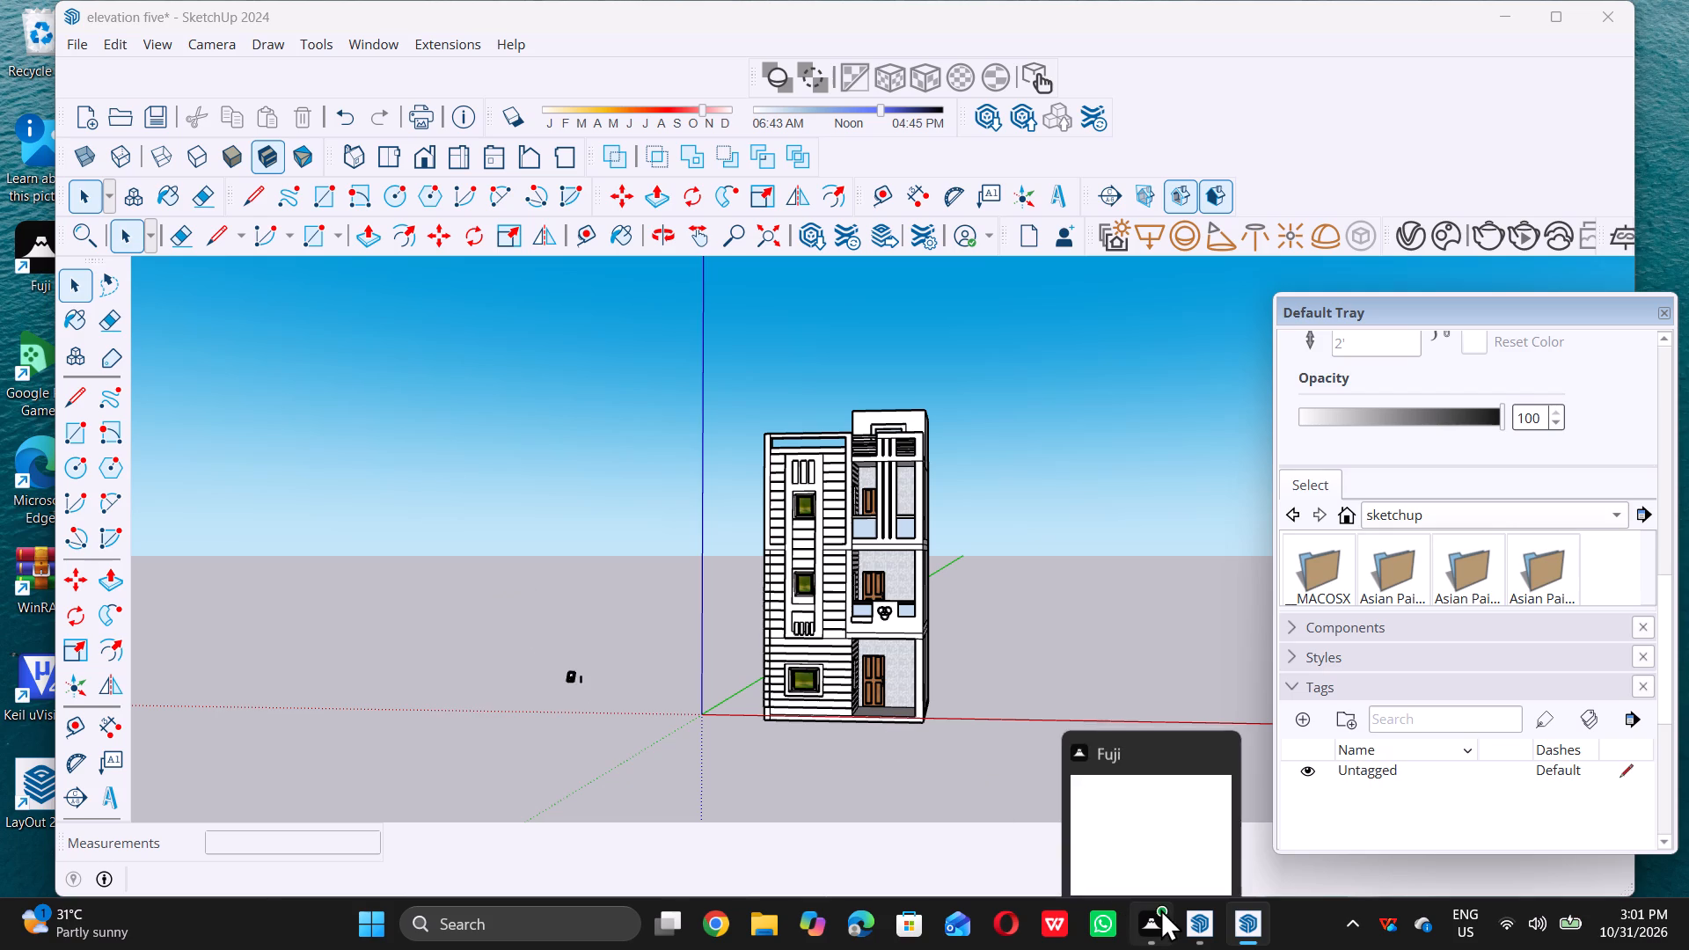
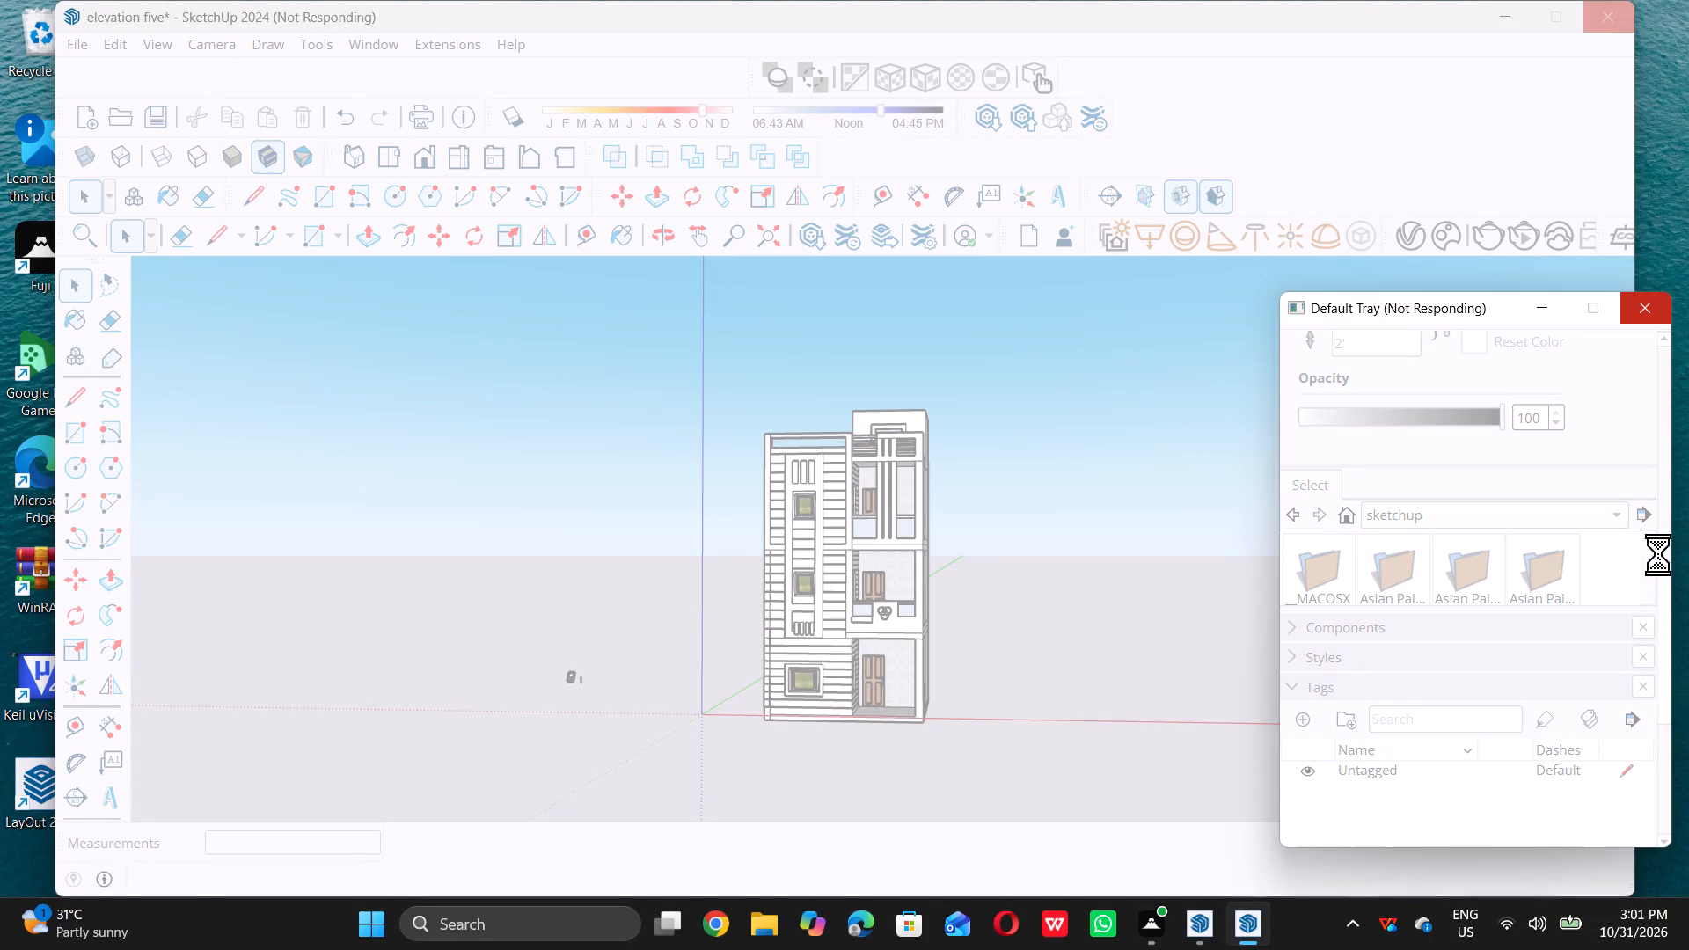
Resize the main window narrower so the floating tray with the Asian Paints Chromatics shades is more accessible beside the model.
{"action": "scroll", "coordinate": [1477, 568], "scroll_direction": "up", "scroll_amount": 2}
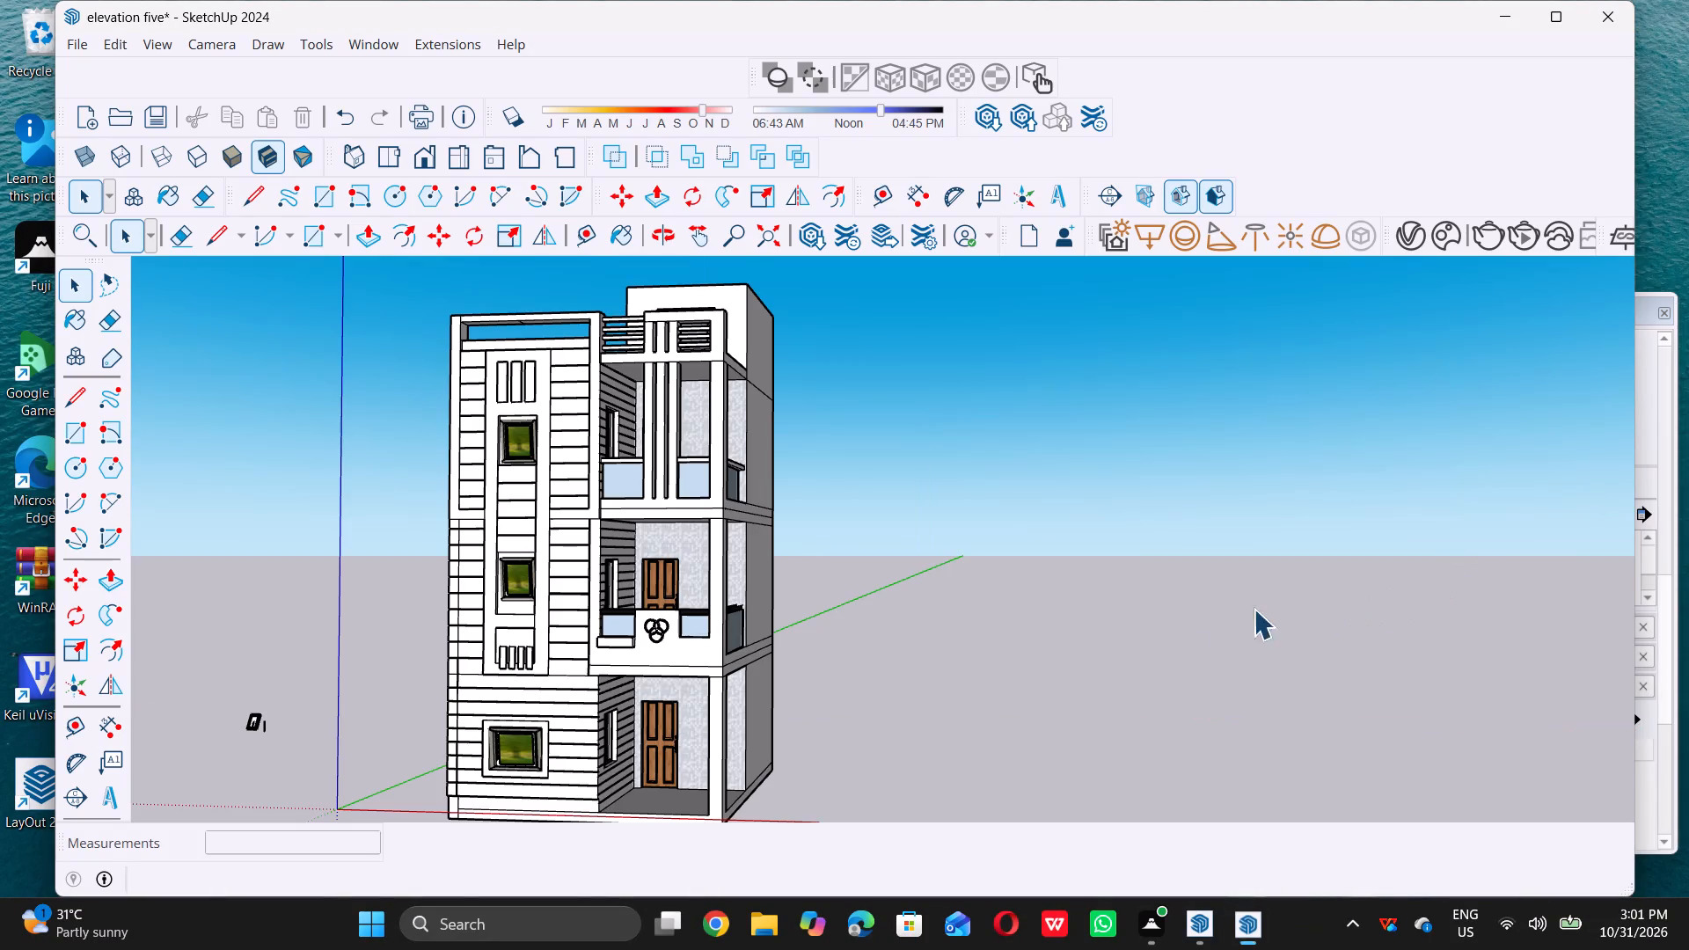
{"action": "scroll", "coordinate": [1168, 627], "scroll_direction": "down", "scroll_amount": 6}
{"action": "scroll", "coordinate": [1032, 617], "scroll_direction": "down", "scroll_amount": 6}
{"action": "middle_click_drag", "start_coordinate": [1042, 605], "coordinate": [1063, 620]}
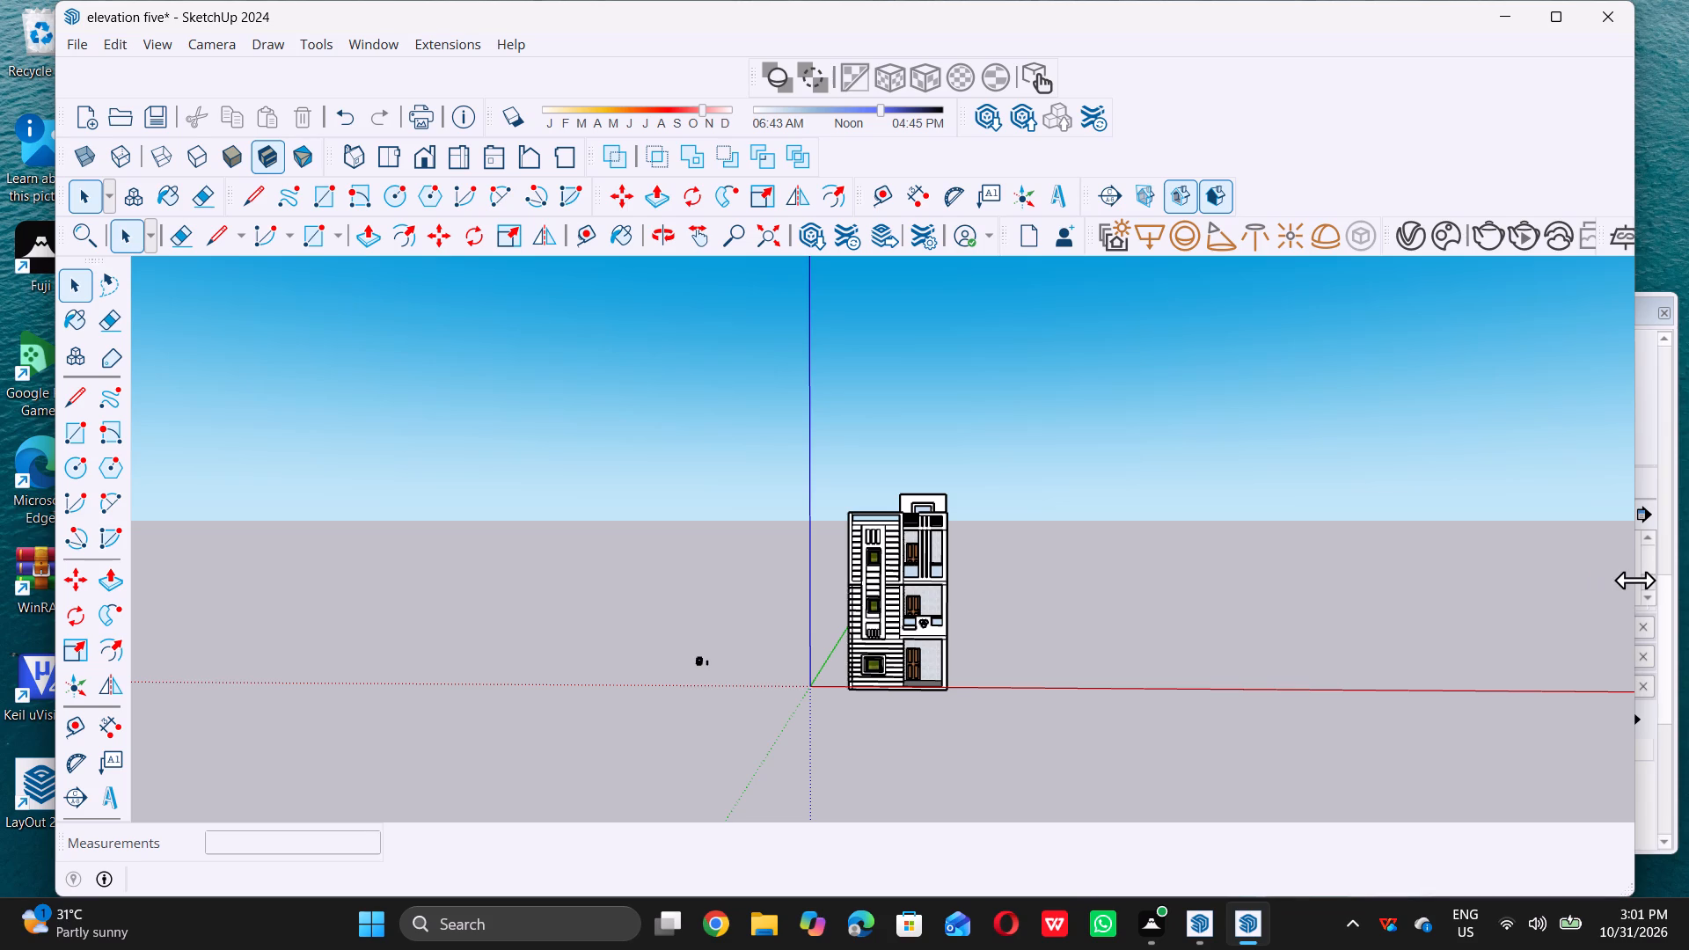
{"action": "left_click_drag", "start_coordinate": [1634, 580], "coordinate": [1391, 614]}
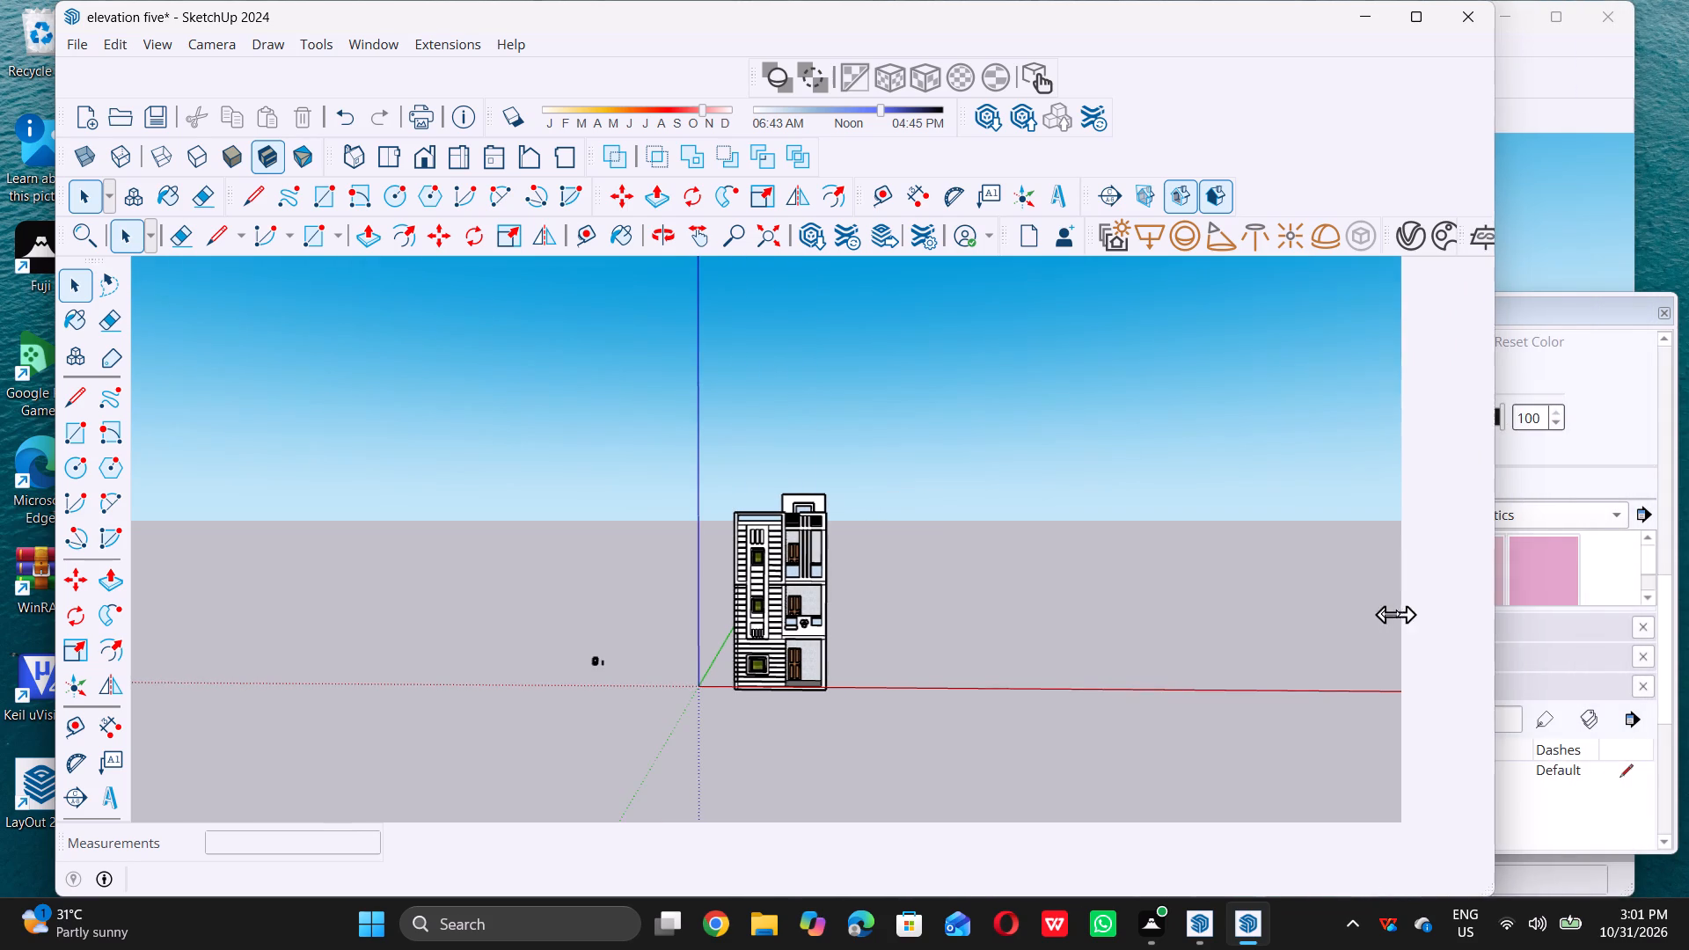
{"action": "left_click_drag", "start_coordinate": [1391, 614], "coordinate": [1277, 626]}
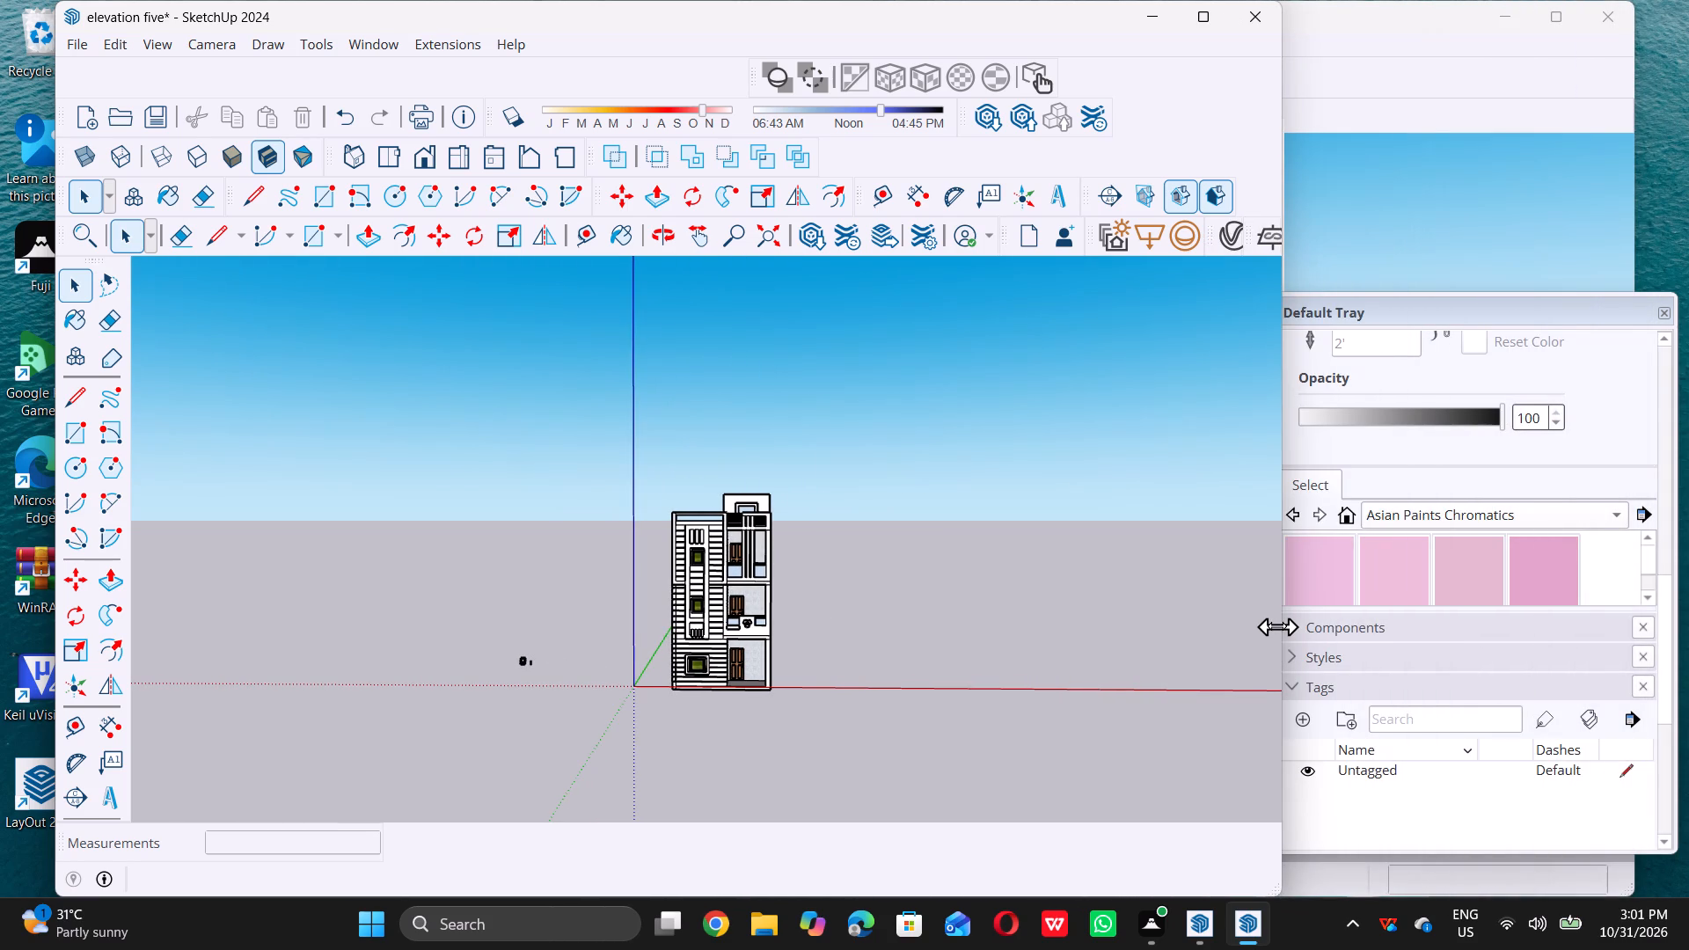
{"action": "left_click_drag", "start_coordinate": [1277, 626], "coordinate": [1398, 617]}
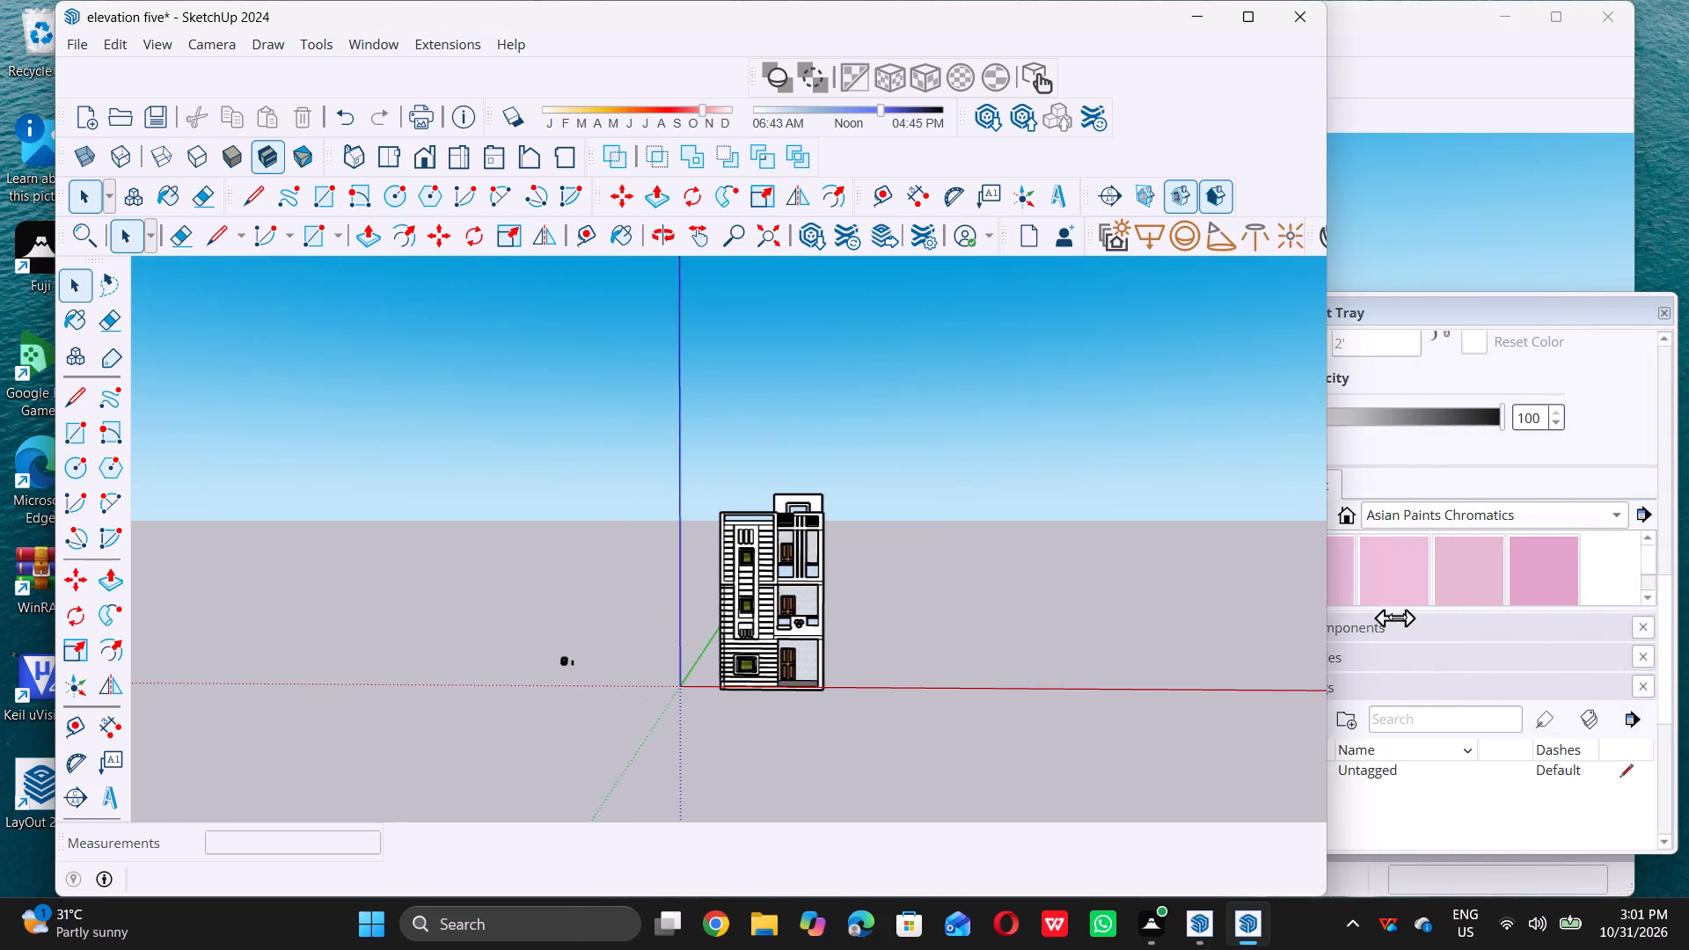
{"action": "left_click_drag", "start_coordinate": [1398, 617], "coordinate": [1484, 616]}
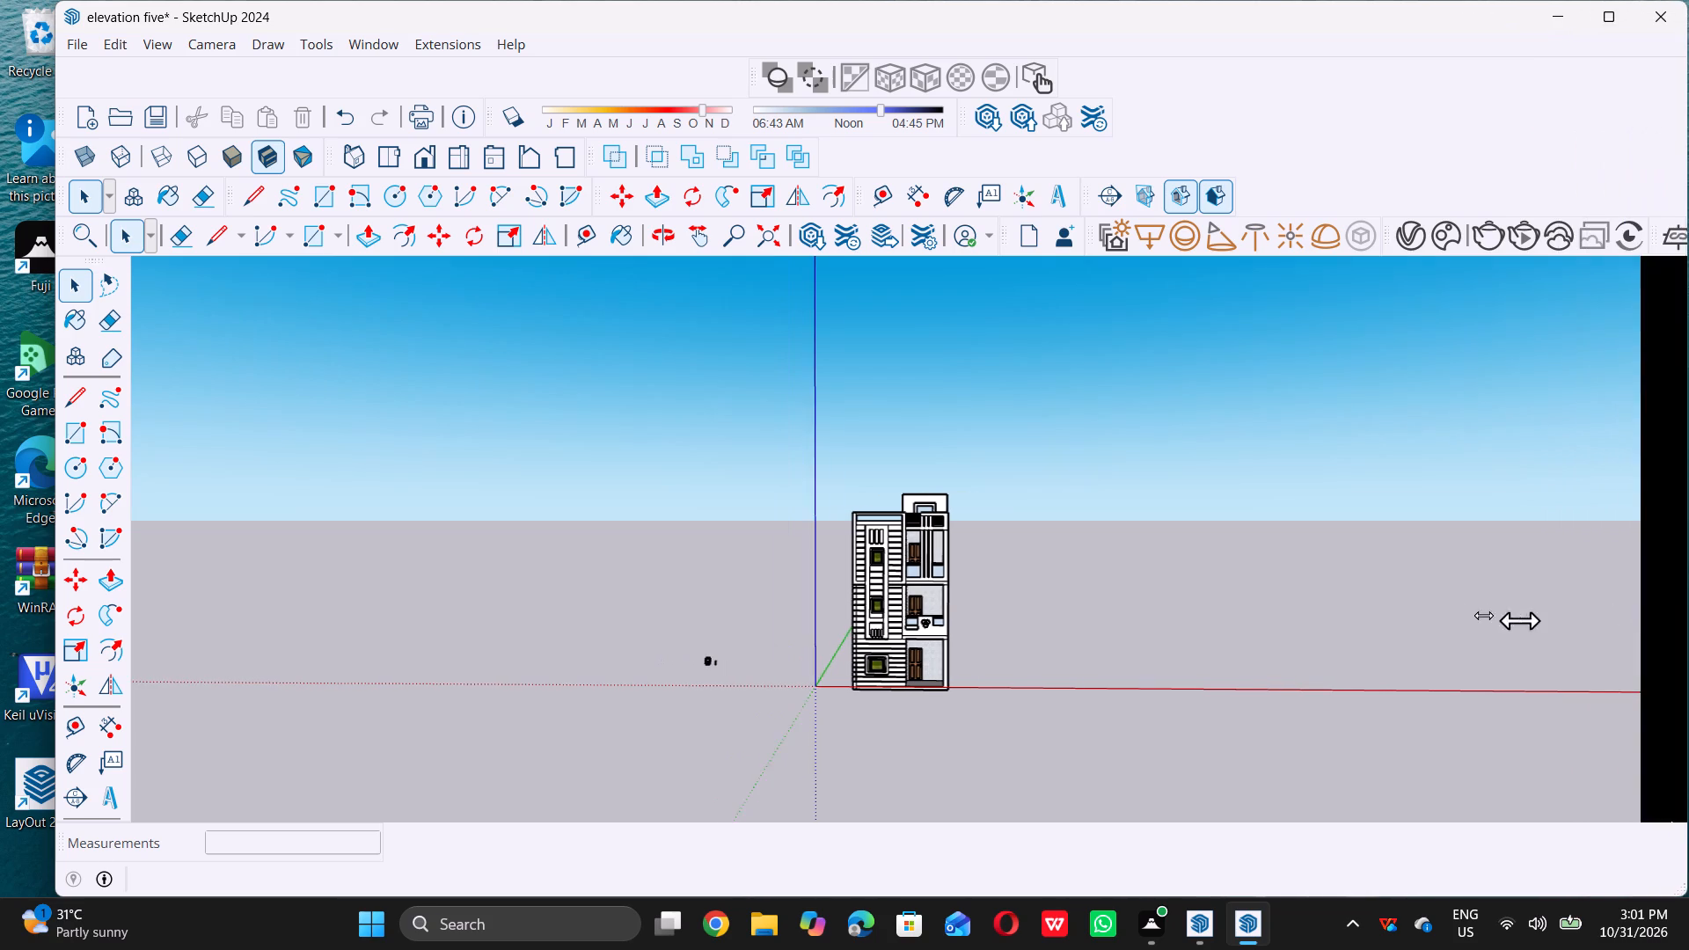
{"action": "left_click_drag", "start_coordinate": [1484, 616], "coordinate": [1444, 614]}
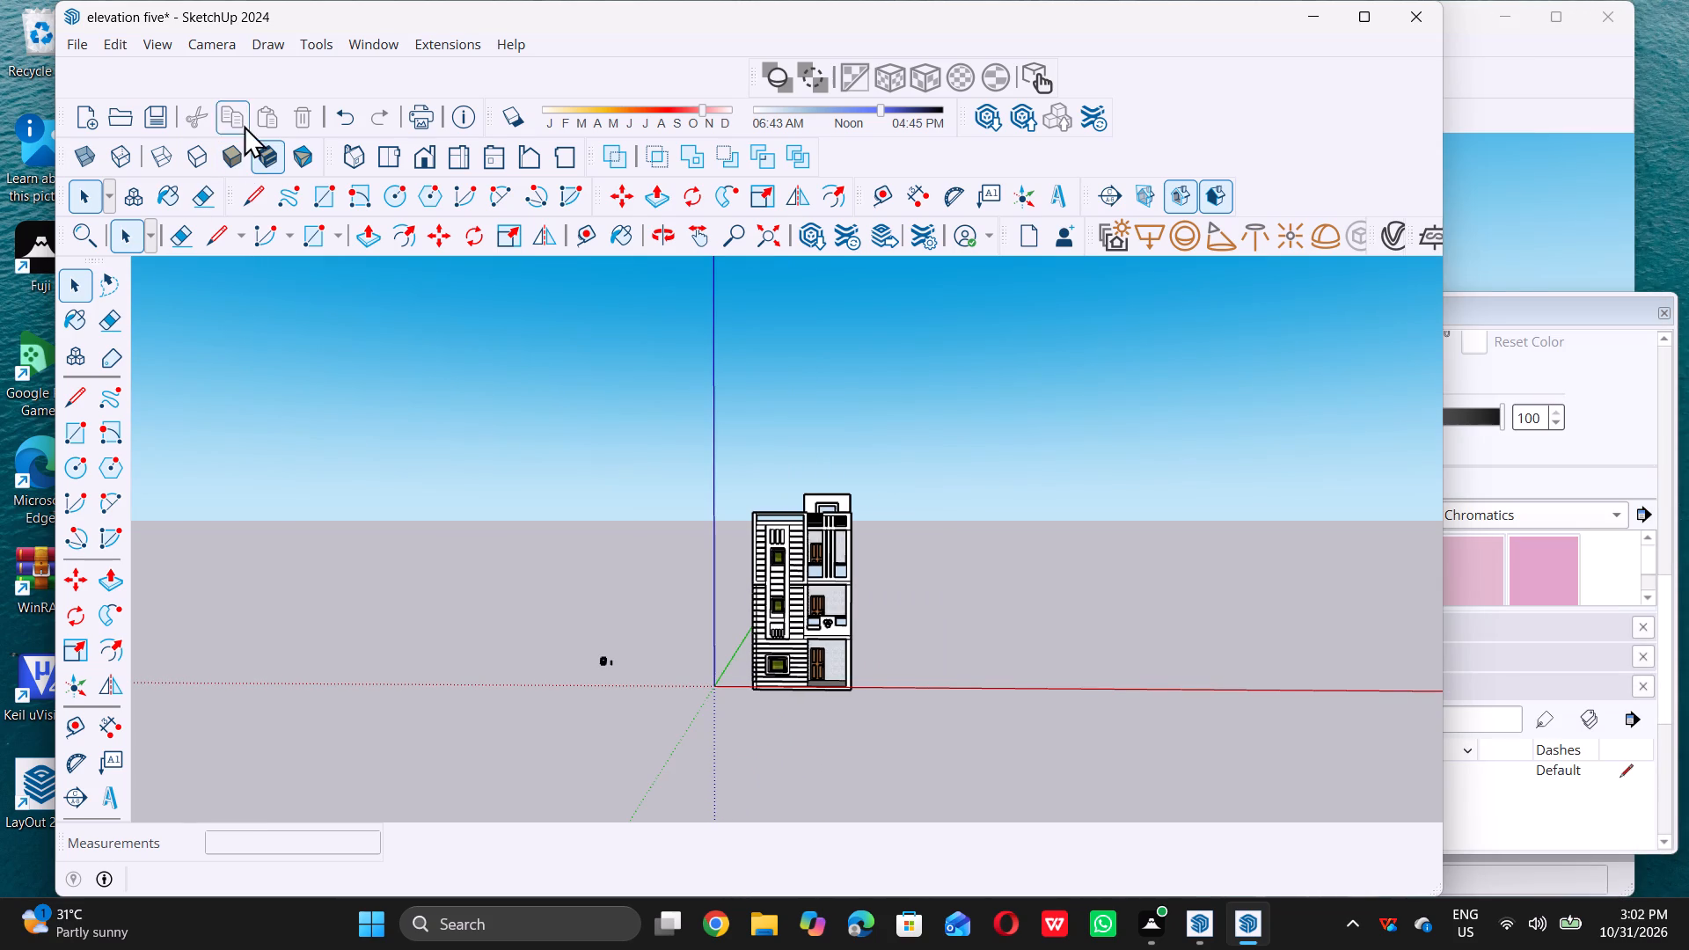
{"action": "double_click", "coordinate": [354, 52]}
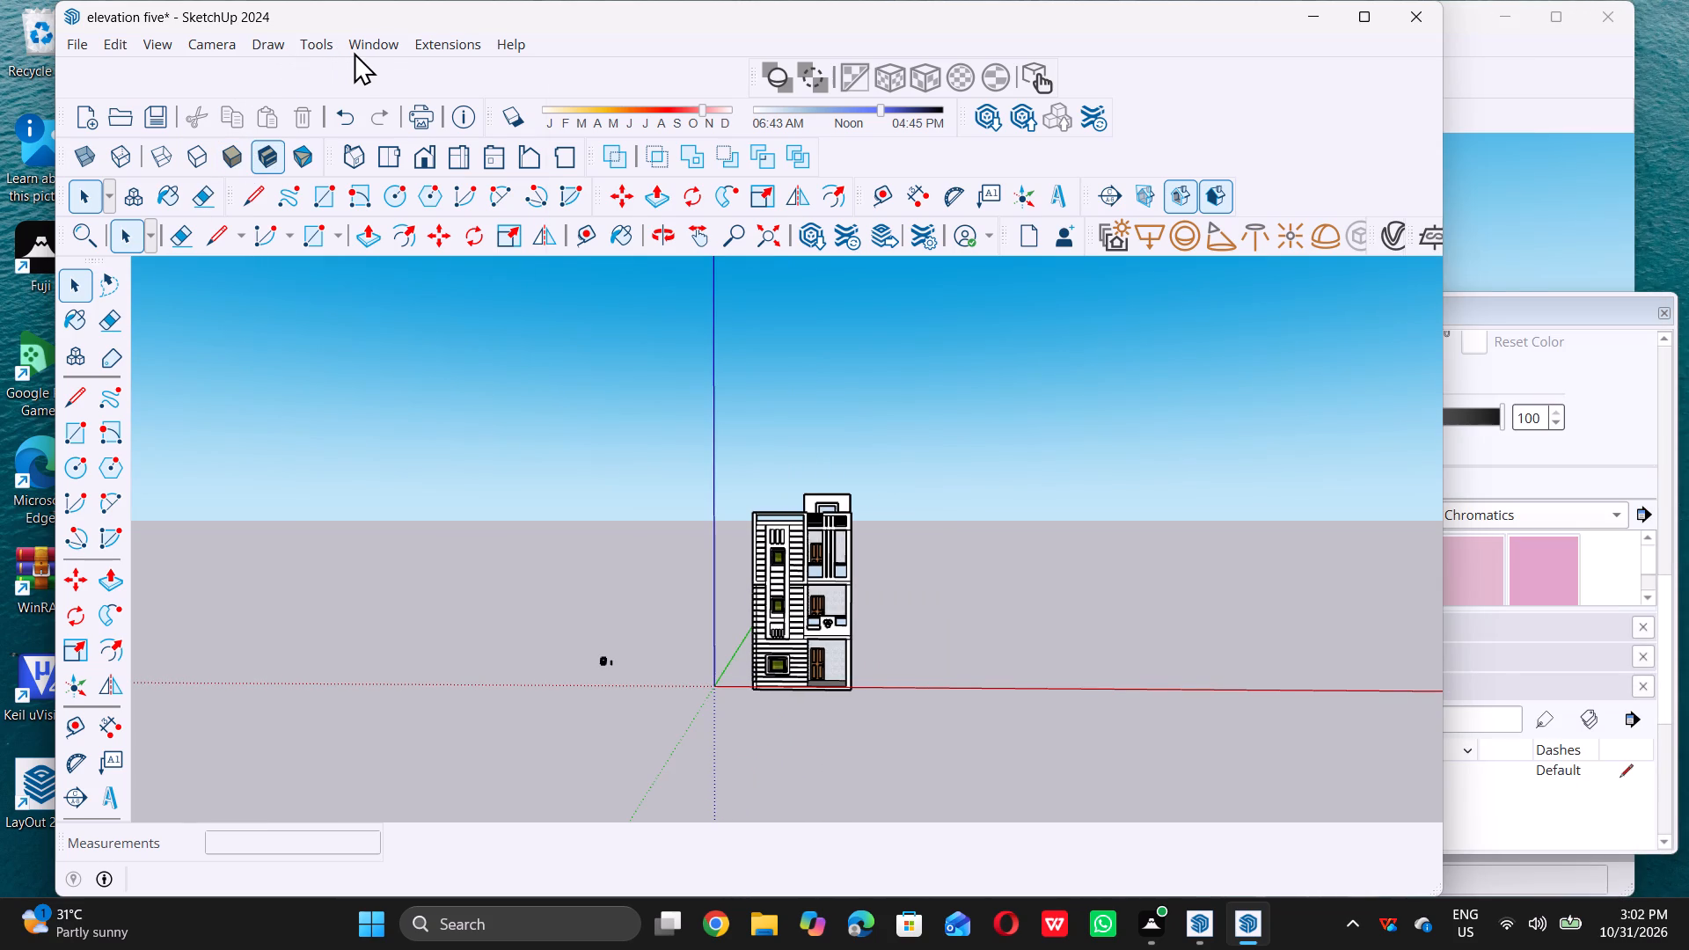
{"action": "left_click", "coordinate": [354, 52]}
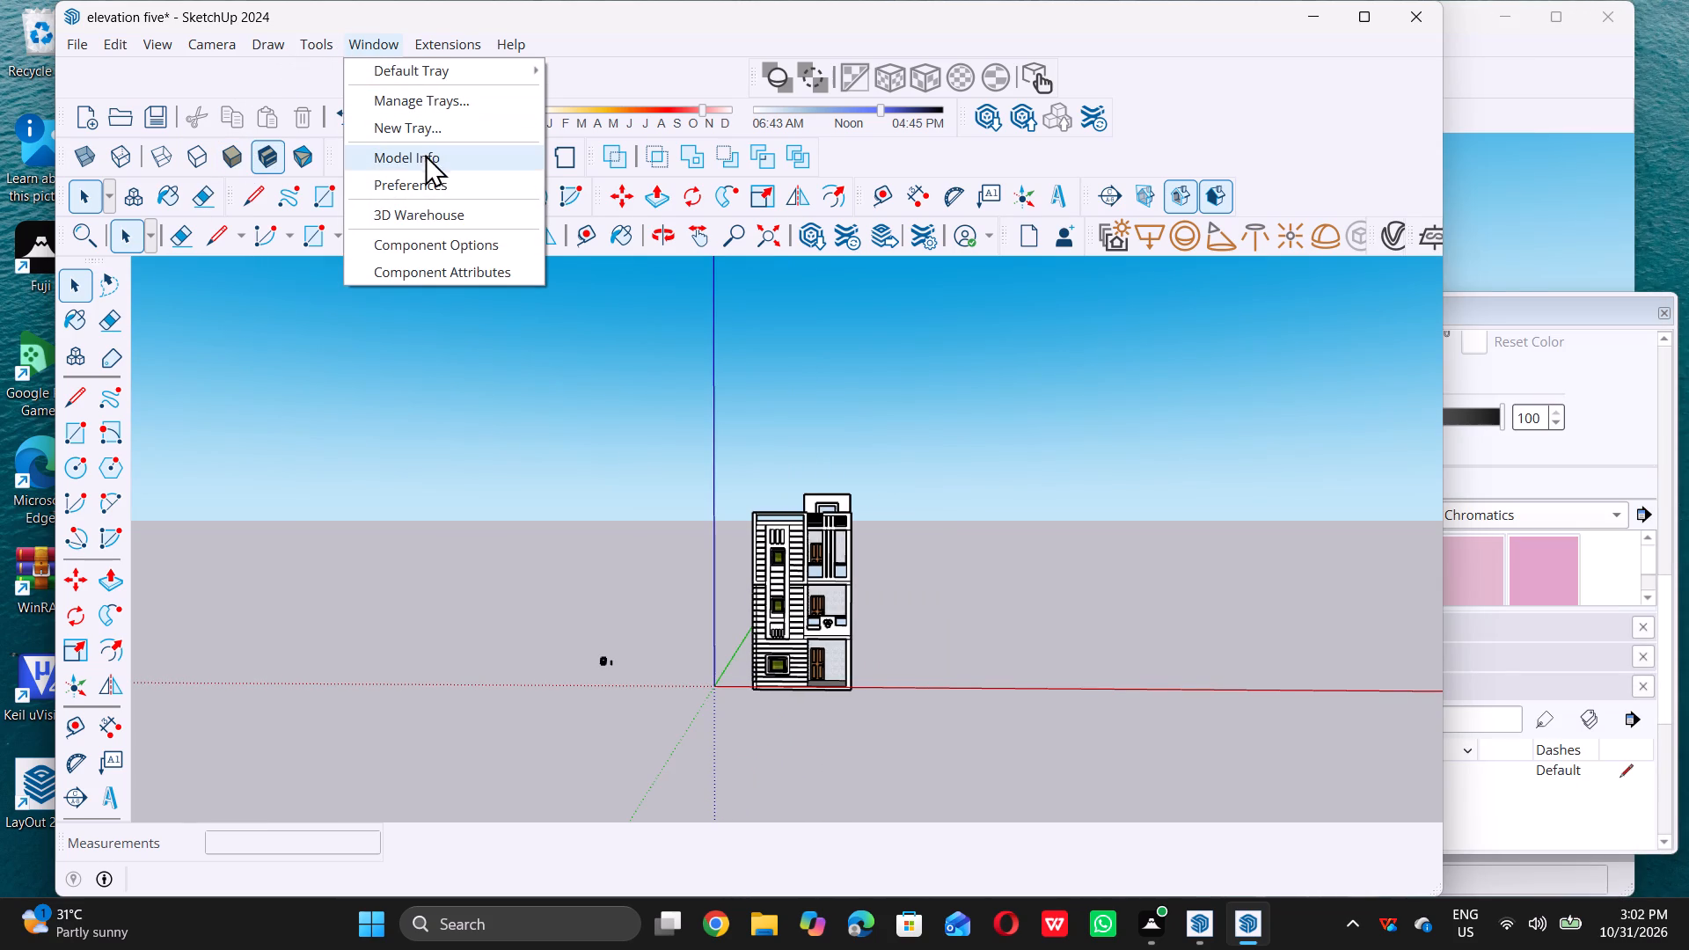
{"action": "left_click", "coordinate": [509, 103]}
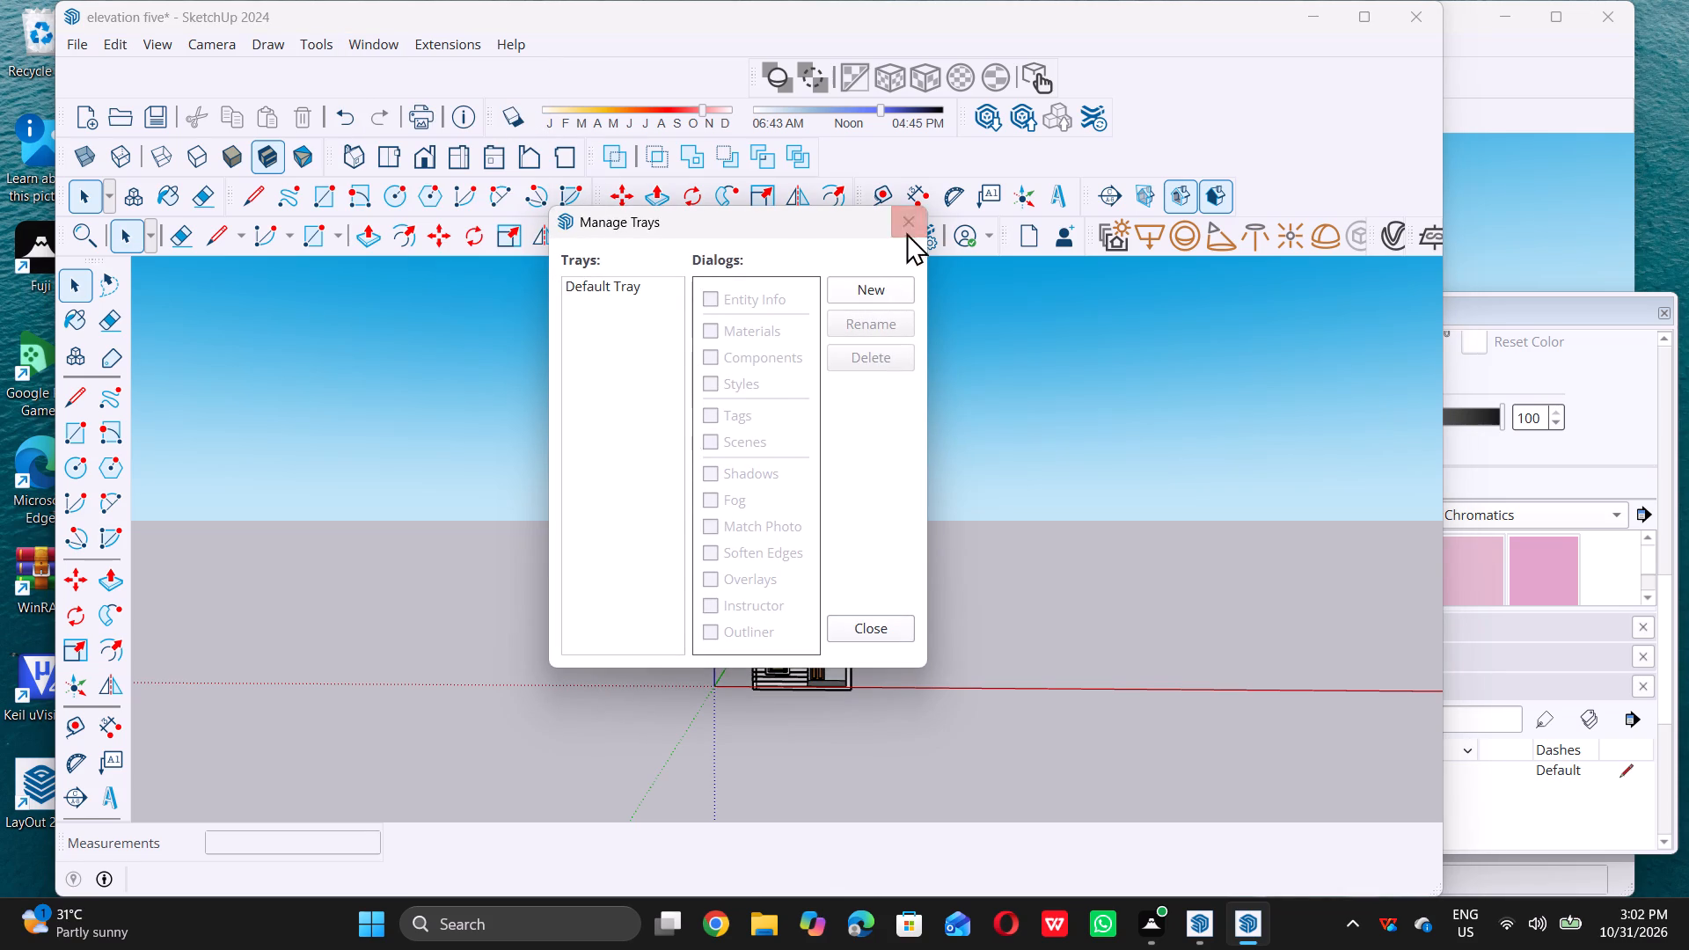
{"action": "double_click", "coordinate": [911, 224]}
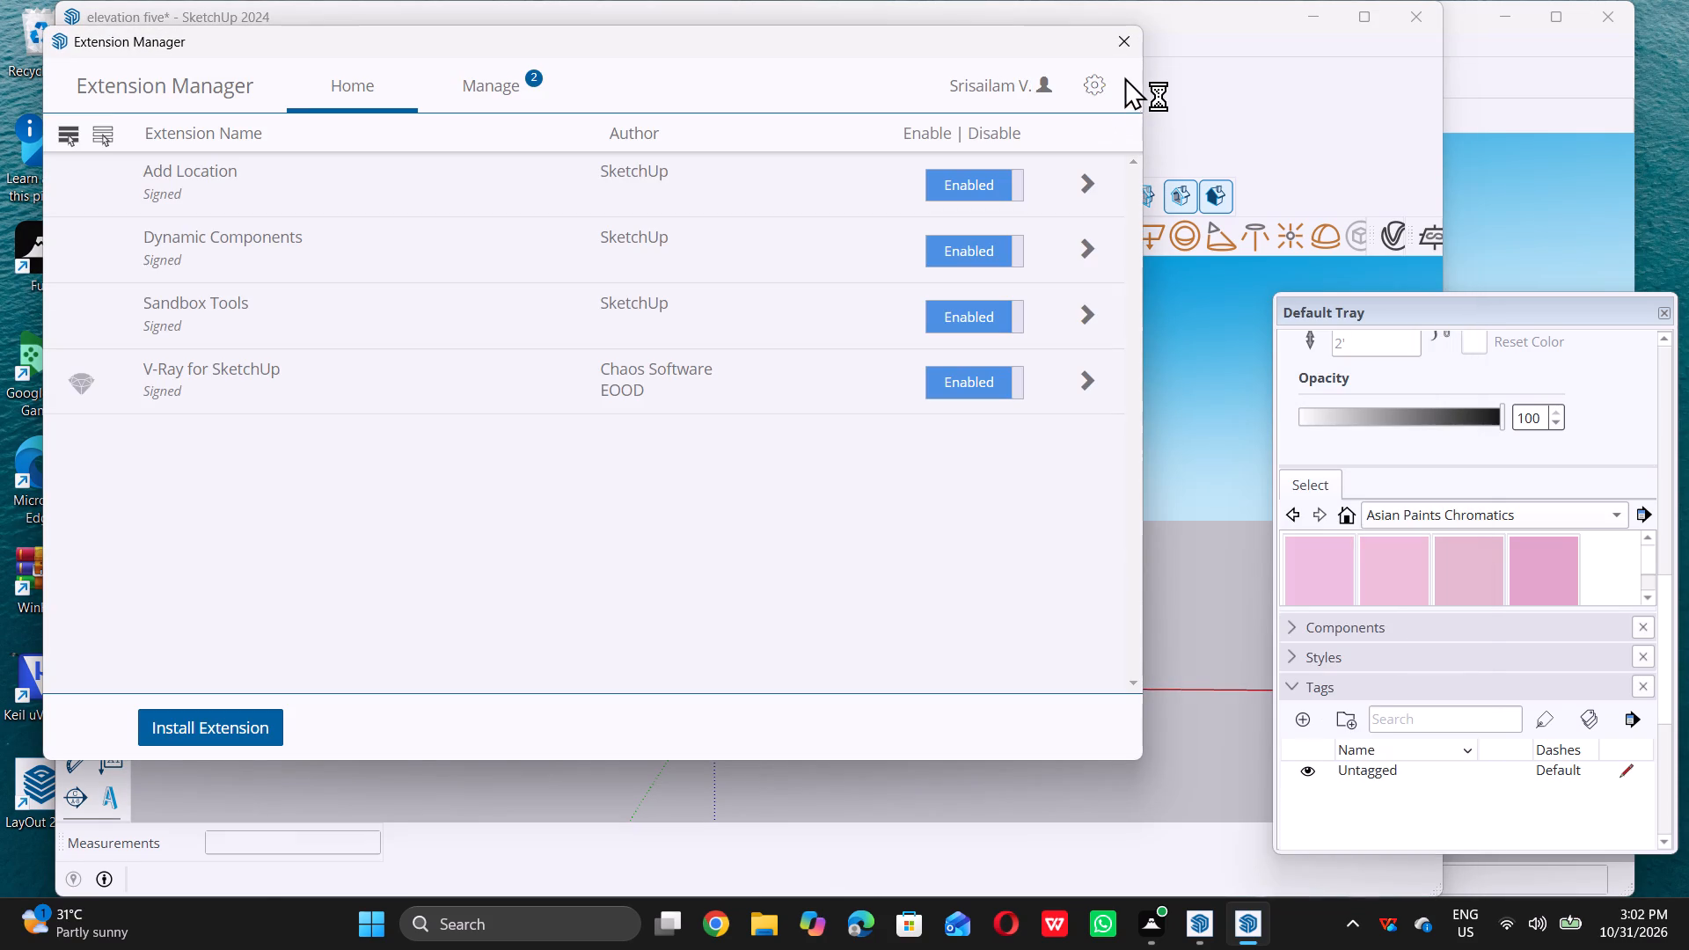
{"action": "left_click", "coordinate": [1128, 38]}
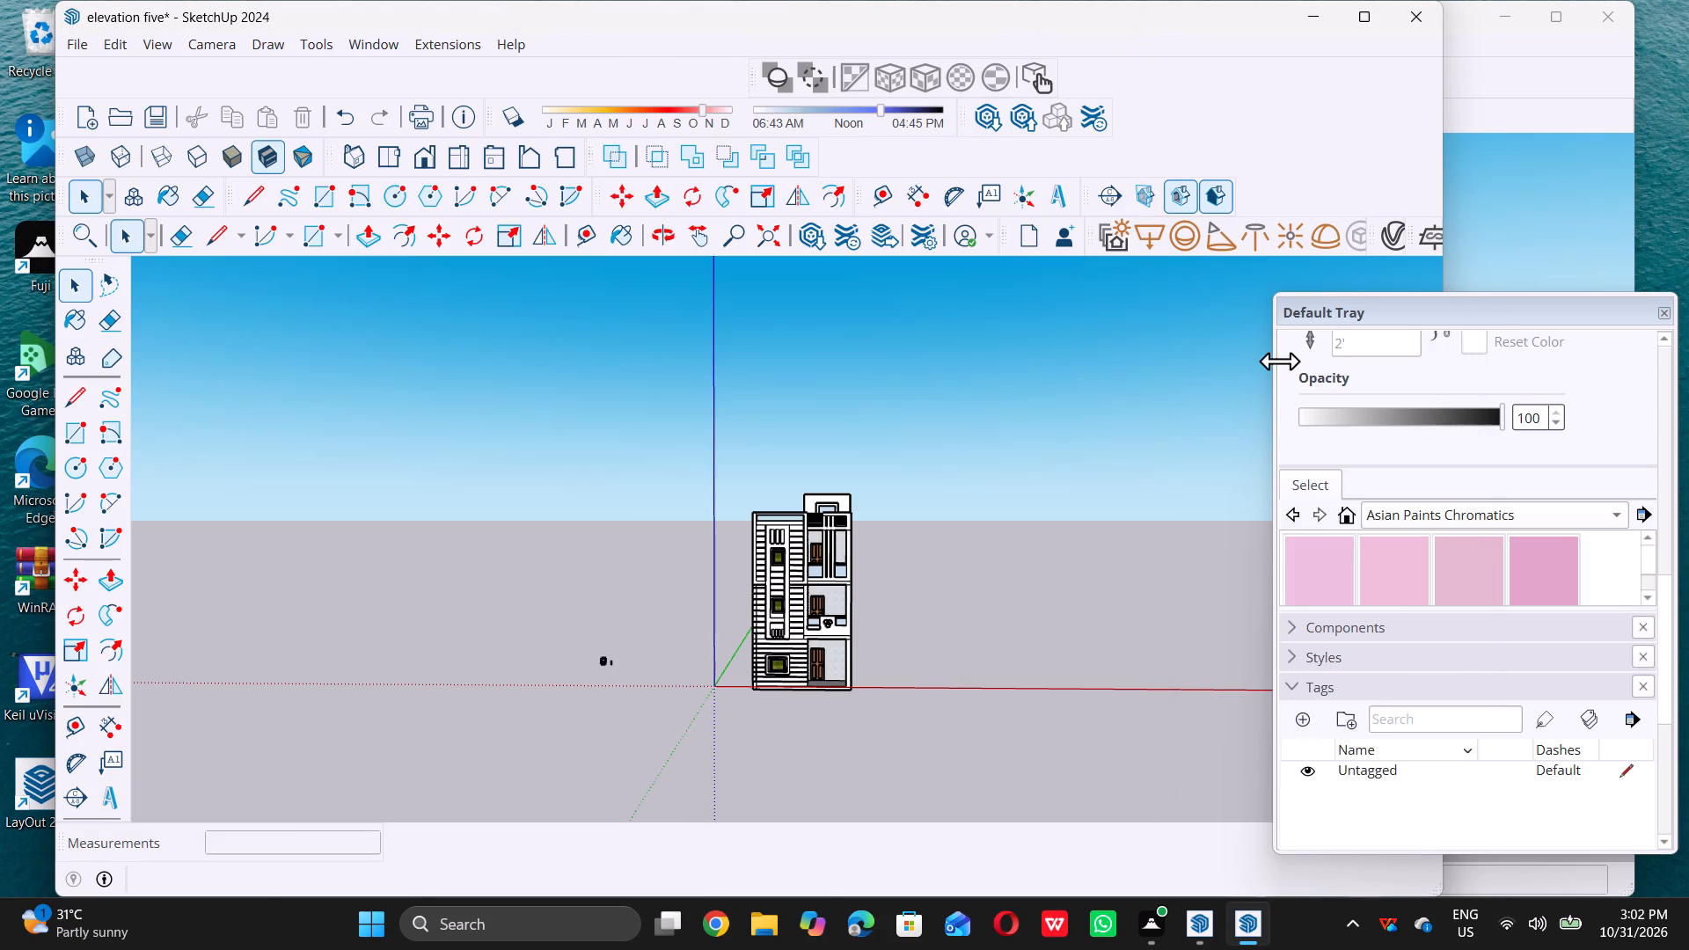
Paint the top-floor balcony frame and its vertical bars with a dark blue shade from the Asian Paints Chromatics collection.
{"action": "scroll", "coordinate": [825, 632], "scroll_direction": "up", "scroll_amount": 7}
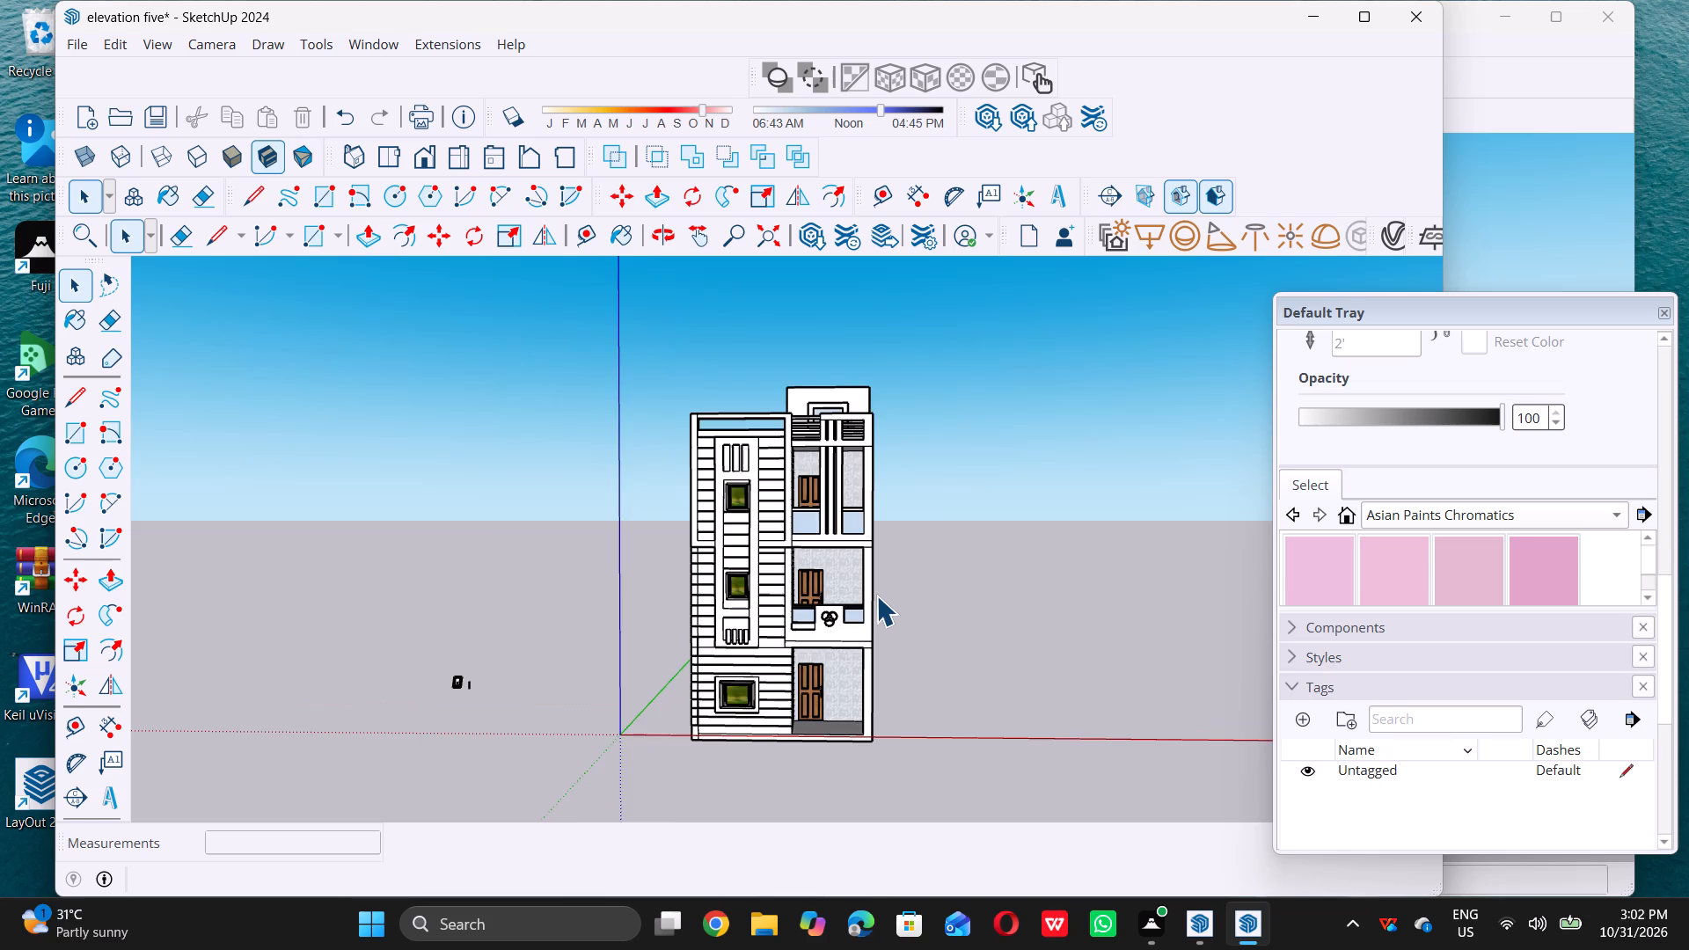
{"action": "scroll", "coordinate": [876, 596], "scroll_direction": "up", "scroll_amount": 3}
{"action": "scroll", "coordinate": [1333, 574], "scroll_direction": "down", "scroll_amount": 13}
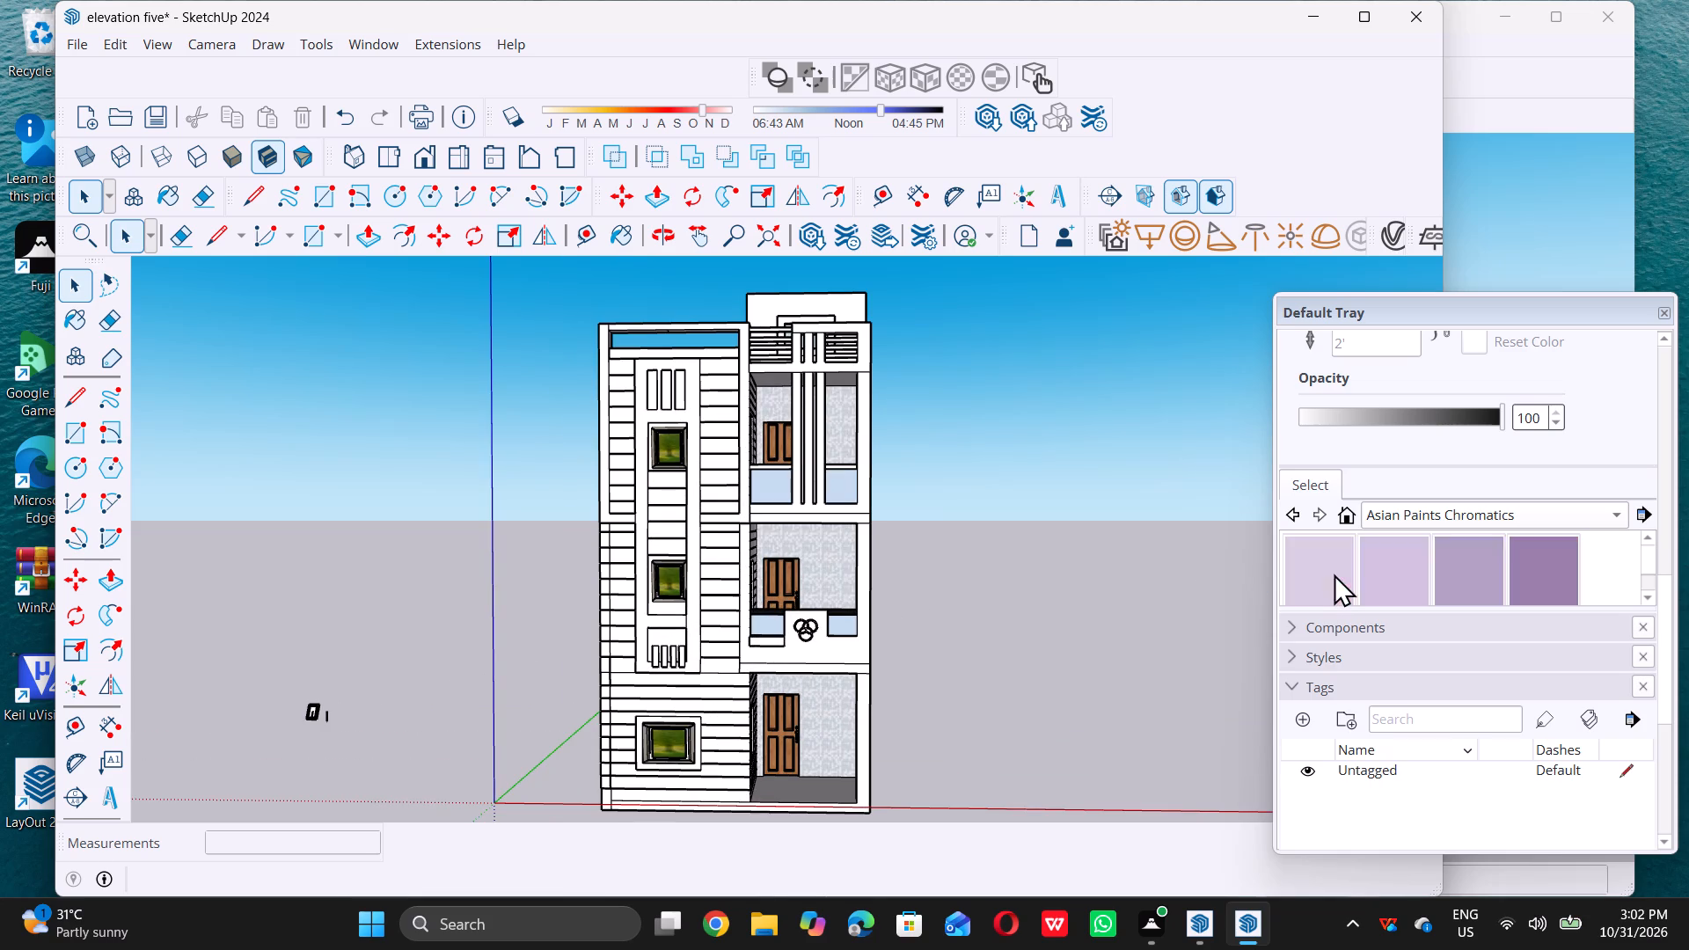
{"action": "scroll", "coordinate": [1334, 574], "scroll_direction": "down", "scroll_amount": 10}
{"action": "scroll", "coordinate": [1333, 576], "scroll_direction": "down", "scroll_amount": 14}
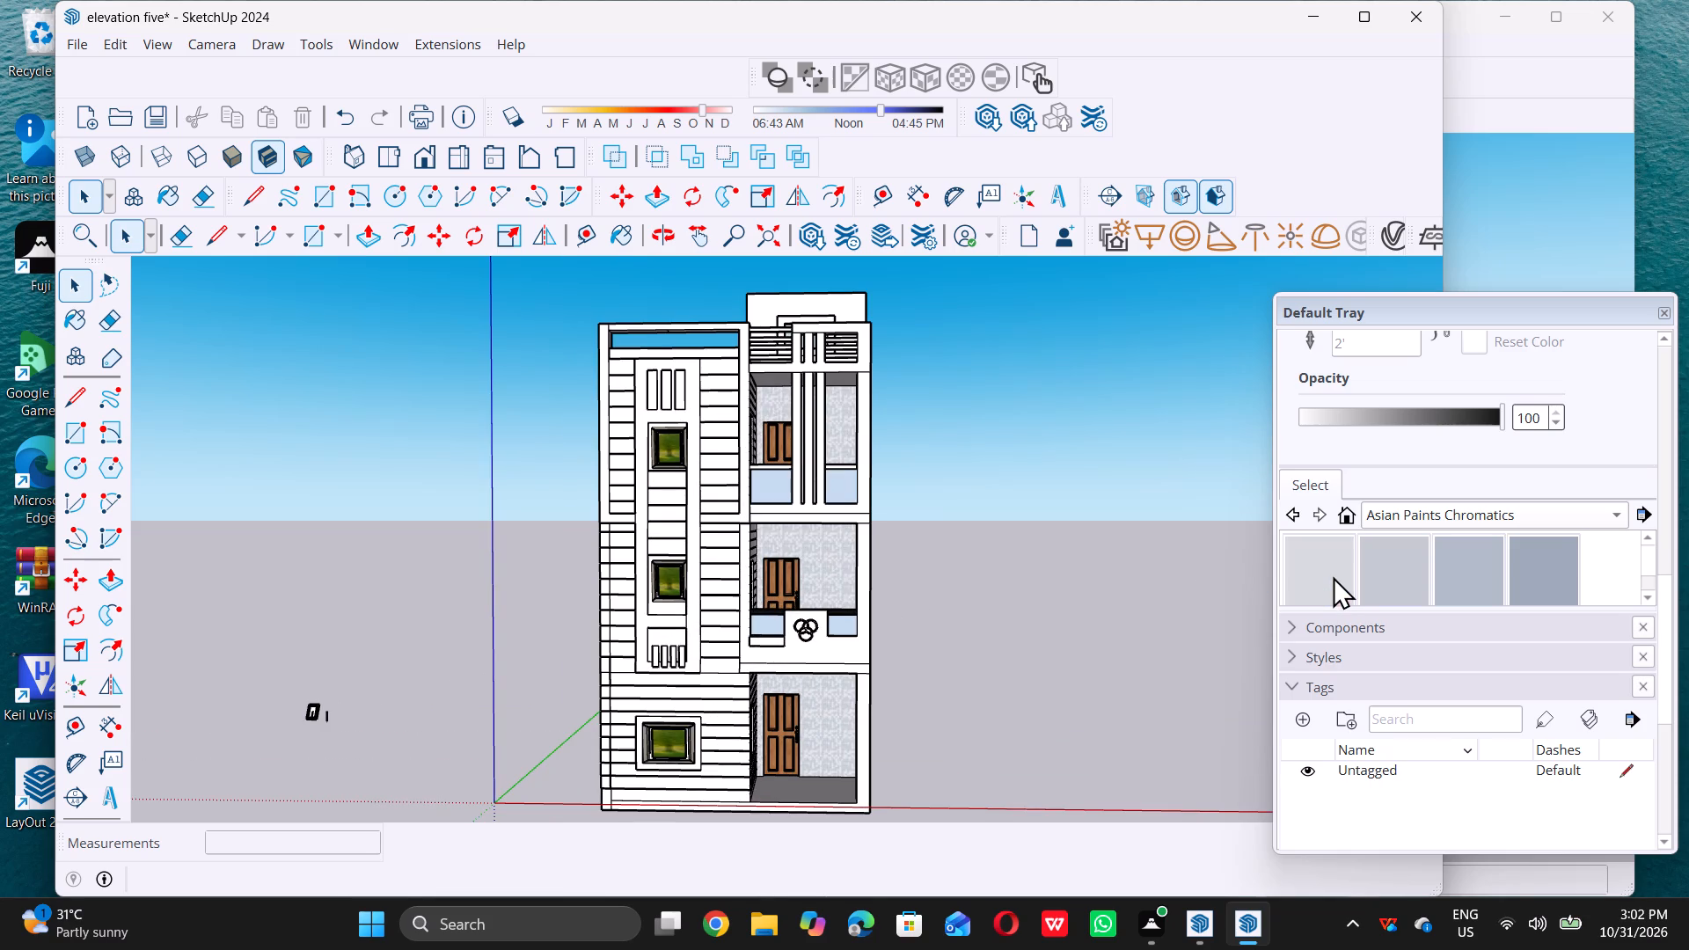
{"action": "scroll", "coordinate": [1347, 572], "scroll_direction": "up", "scroll_amount": 12}
{"action": "scroll", "coordinate": [1356, 565], "scroll_direction": "down", "scroll_amount": 3}
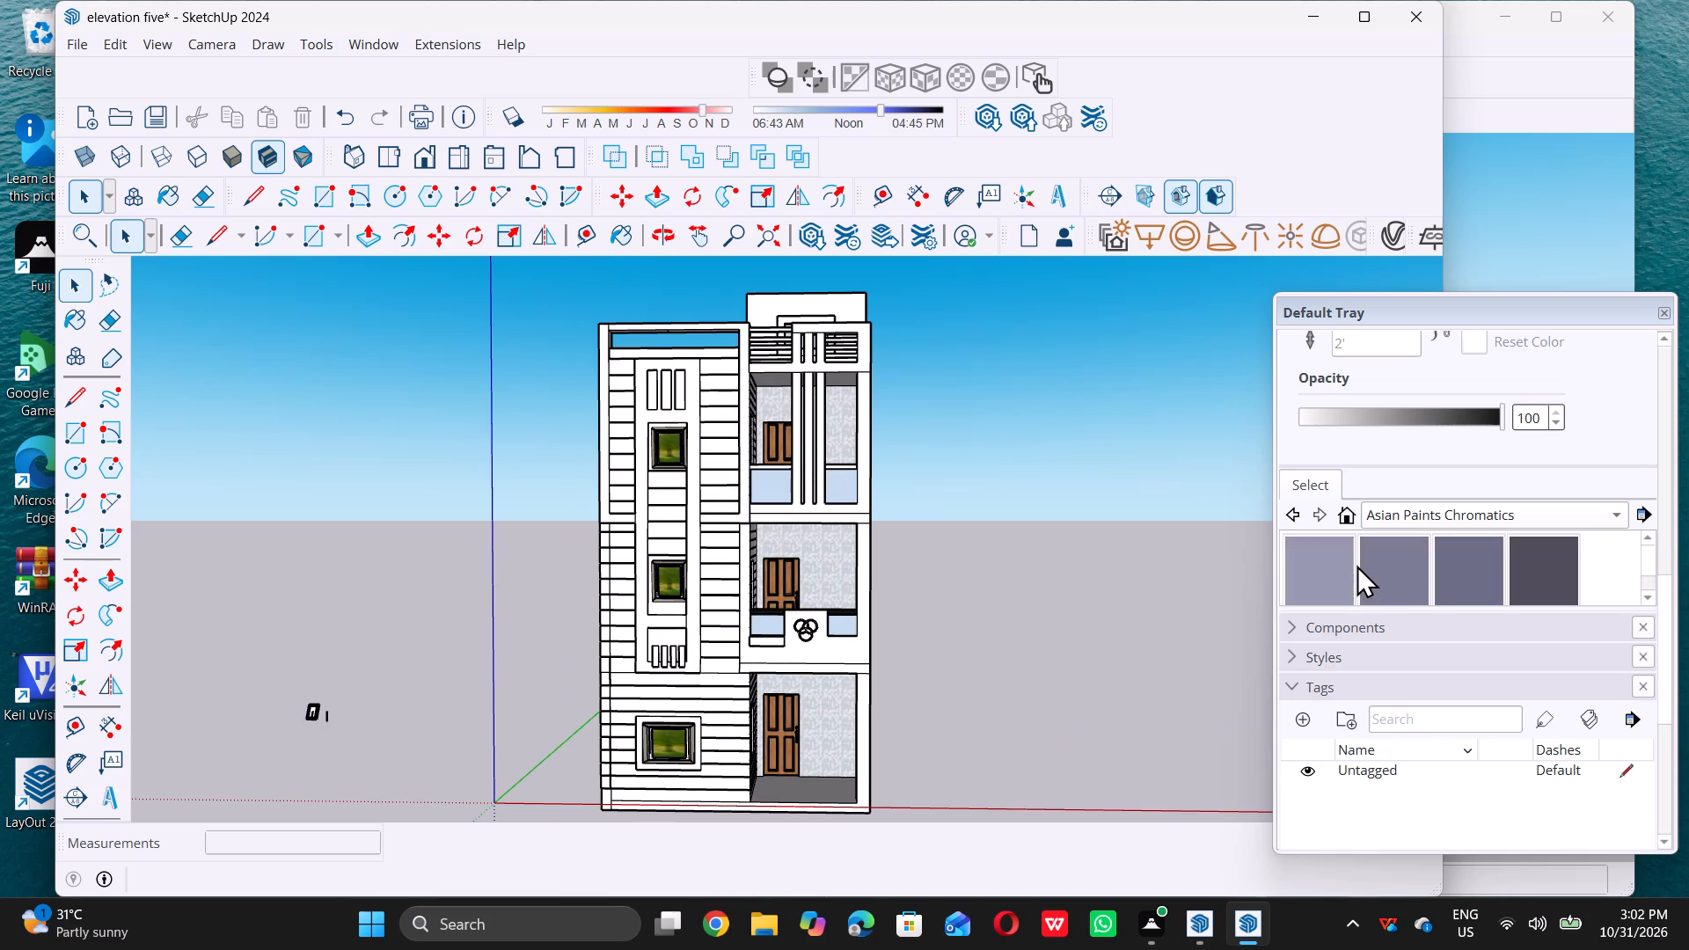
{"action": "scroll", "coordinate": [1356, 565], "scroll_direction": "down", "scroll_amount": 6}
{"action": "scroll", "coordinate": [1356, 565], "scroll_direction": "up", "scroll_amount": 2}
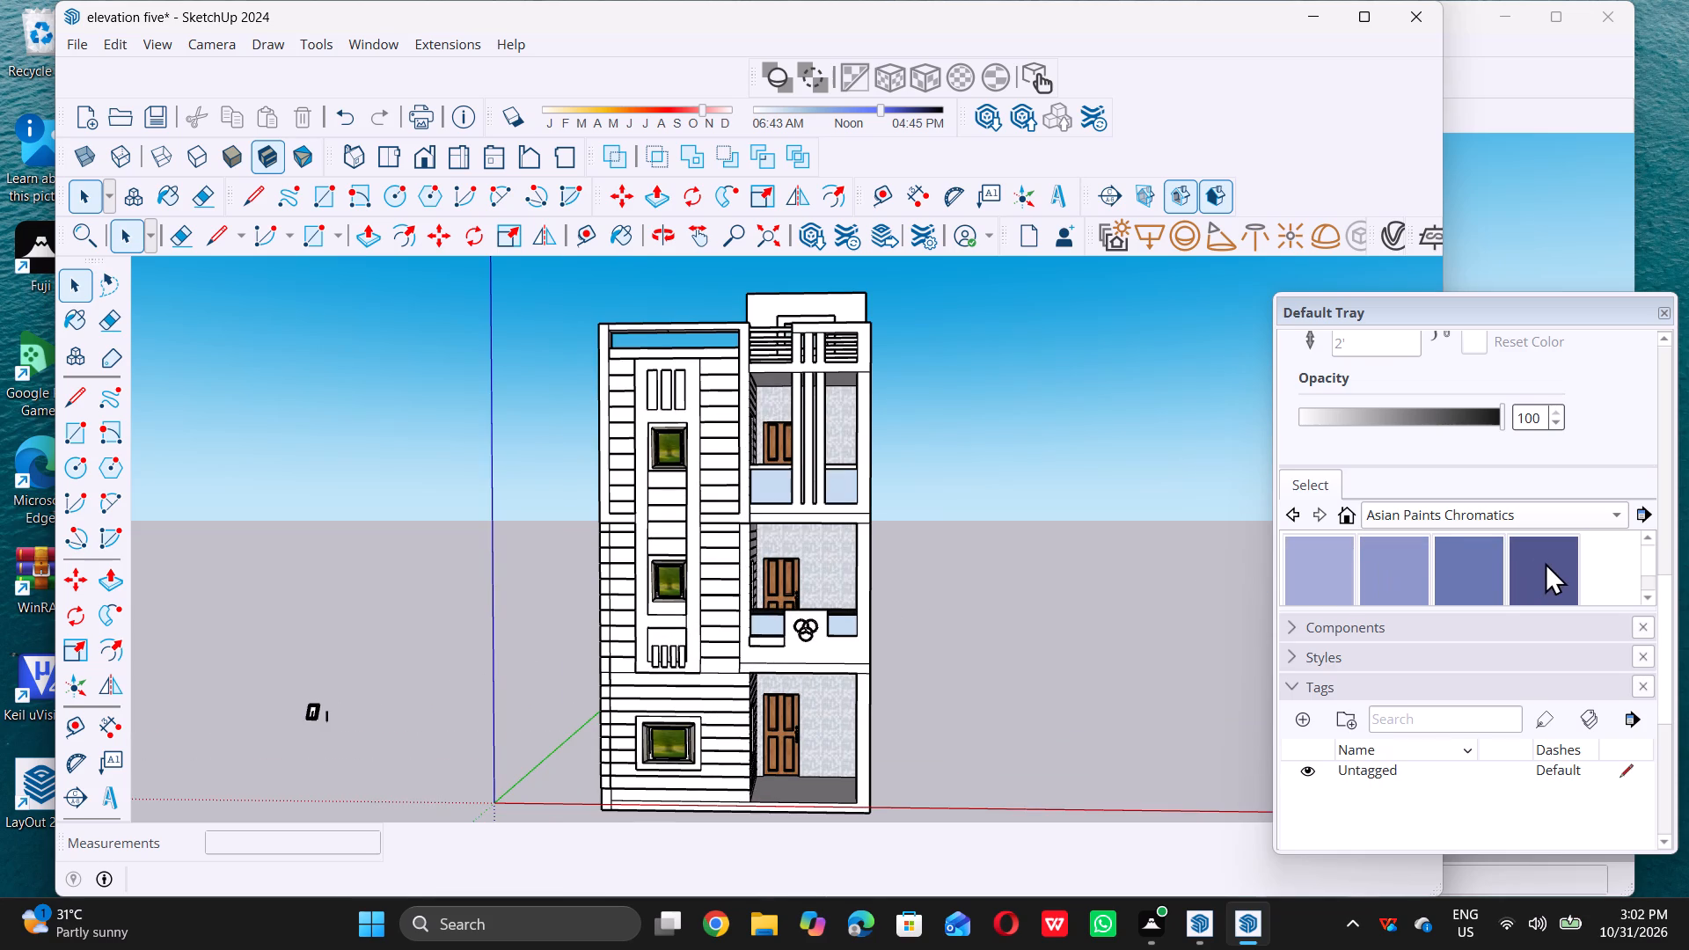
{"action": "double_click", "coordinate": [1545, 562]}
{"action": "scroll", "coordinate": [787, 528], "scroll_direction": "up", "scroll_amount": 5}
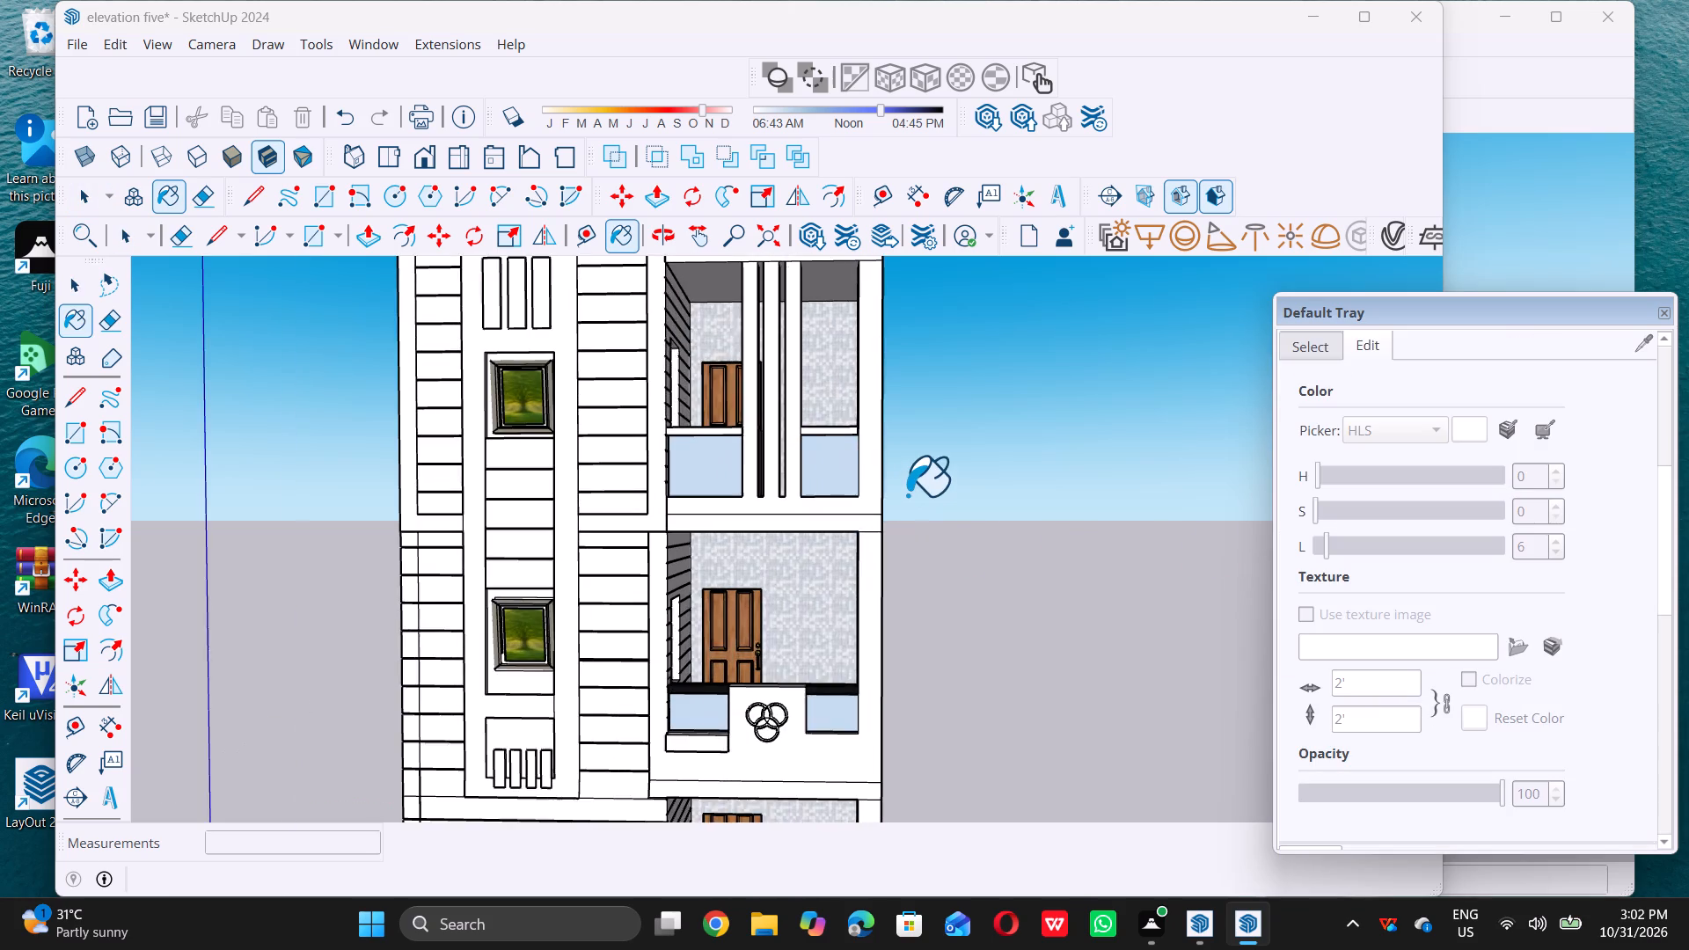
{"action": "scroll", "coordinate": [890, 497], "scroll_direction": "up", "scroll_amount": 3}
{"action": "left_click", "coordinate": [873, 494]}
Darken the balcony frame's blue material to hue 237, saturation 26 and lightness 20 in the HLS picker.
{"action": "scroll", "coordinate": [866, 497], "scroll_direction": "down", "scroll_amount": 3}
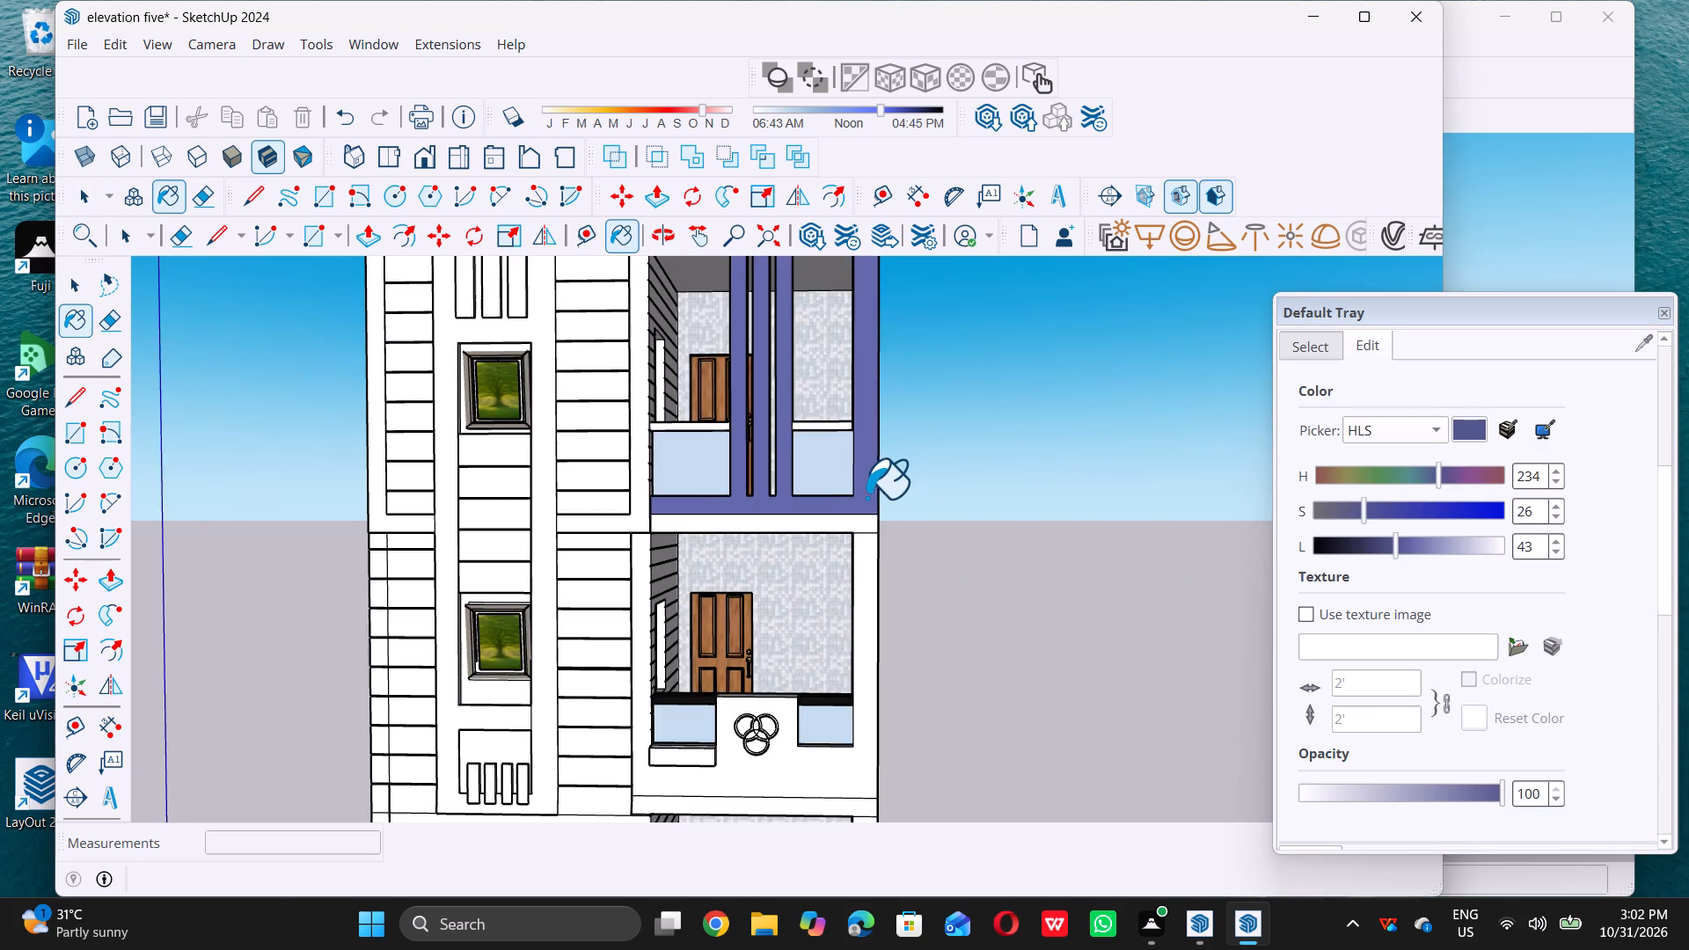
{"action": "scroll", "coordinate": [866, 497], "scroll_direction": "down", "scroll_amount": 1}
{"action": "left_click_drag", "start_coordinate": [1393, 548], "coordinate": [1386, 549]}
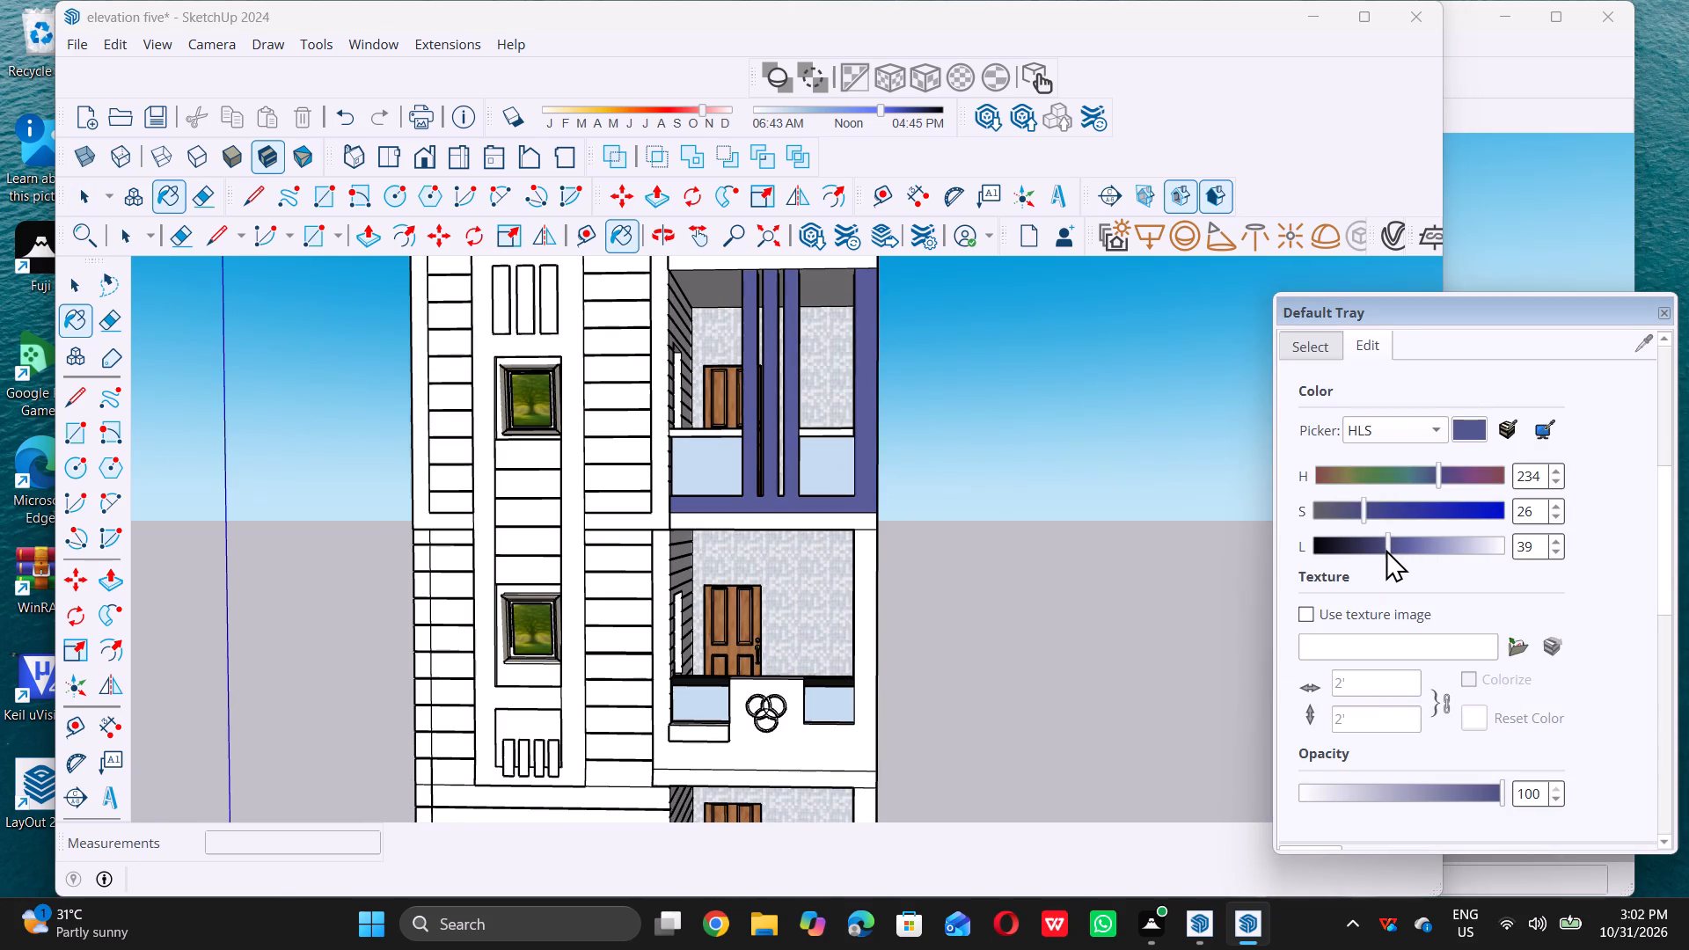
{"action": "left_click_drag", "start_coordinate": [1386, 549], "coordinate": [1361, 547]}
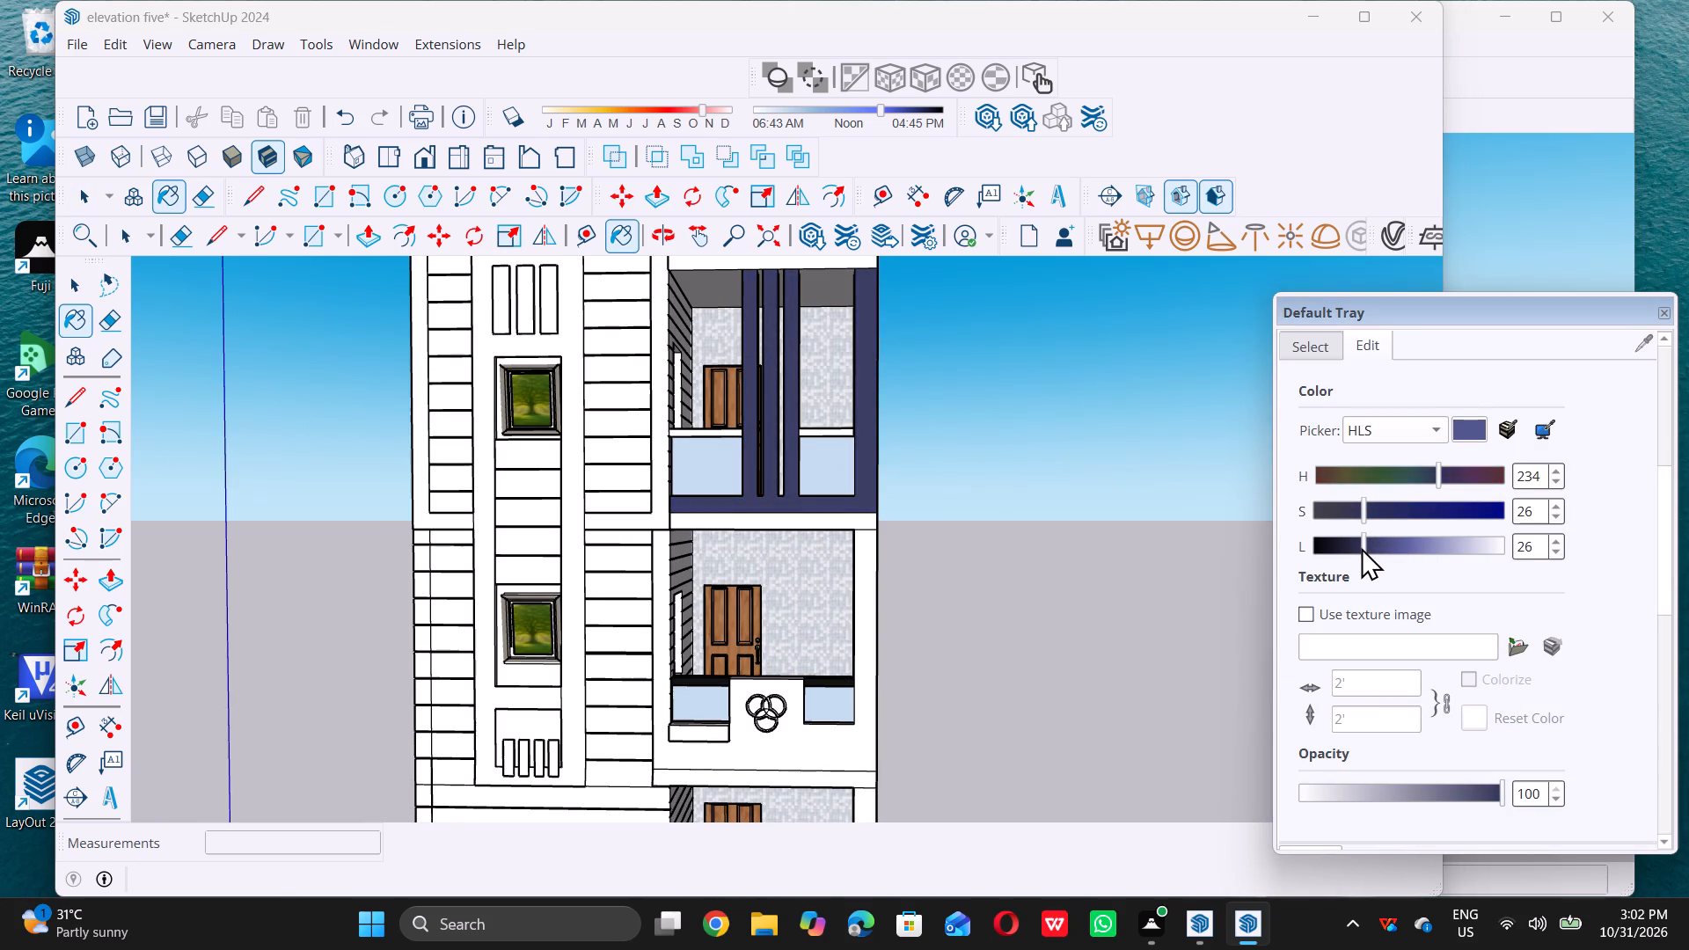
{"action": "left_click_drag", "start_coordinate": [1361, 547], "coordinate": [1359, 548]}
{"action": "left_click", "coordinate": [1362, 555]}
{"action": "left_click", "coordinate": [1357, 555]}
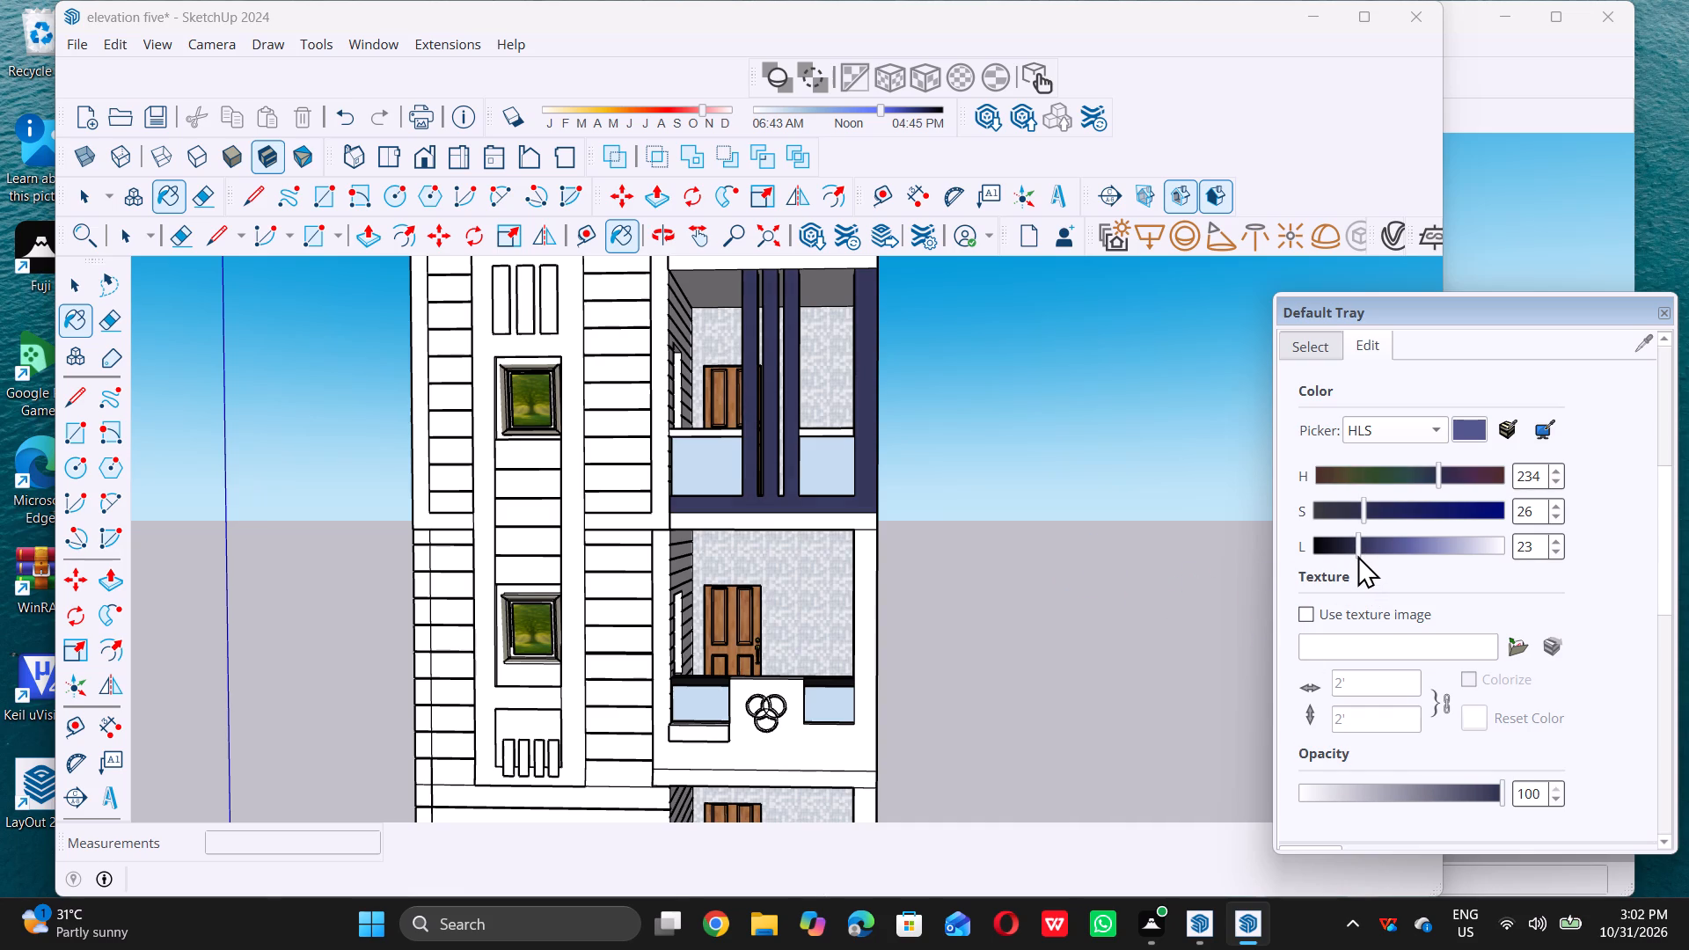
{"action": "triple_click", "coordinate": [1356, 555]}
{"action": "left_click", "coordinate": [1352, 555]}
{"action": "scroll", "coordinate": [1184, 651], "scroll_direction": "down", "scroll_amount": 4}
{"action": "scroll", "coordinate": [1383, 544], "scroll_direction": "up", "scroll_amount": 5}
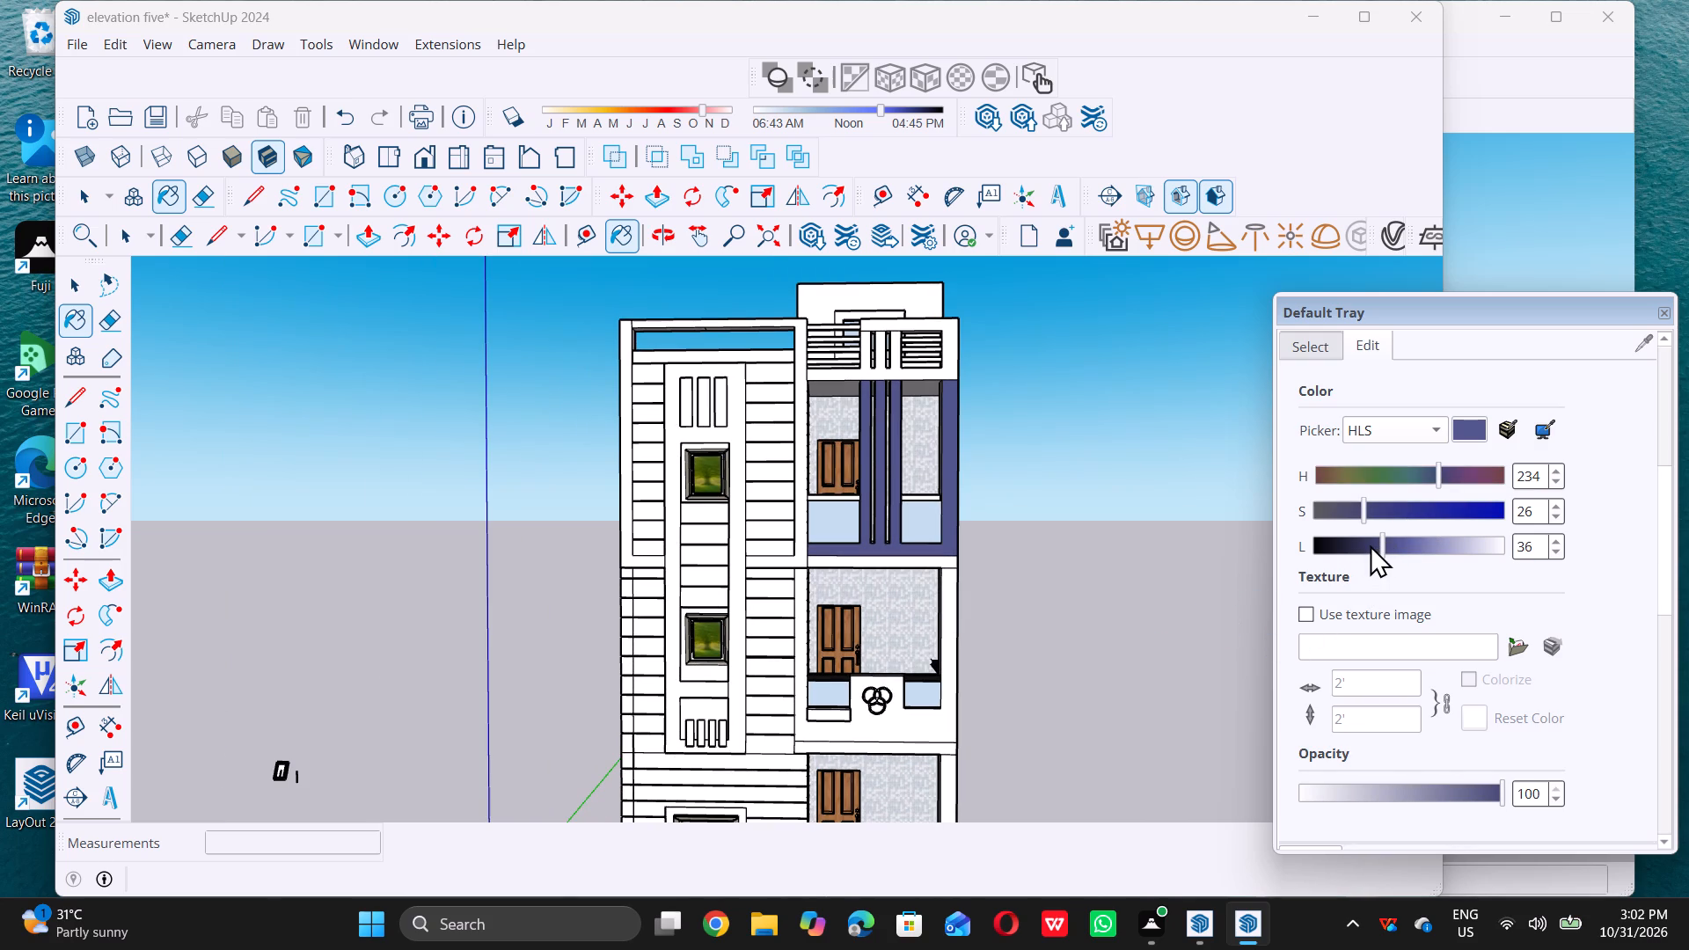
{"action": "left_click", "coordinate": [1362, 544]}
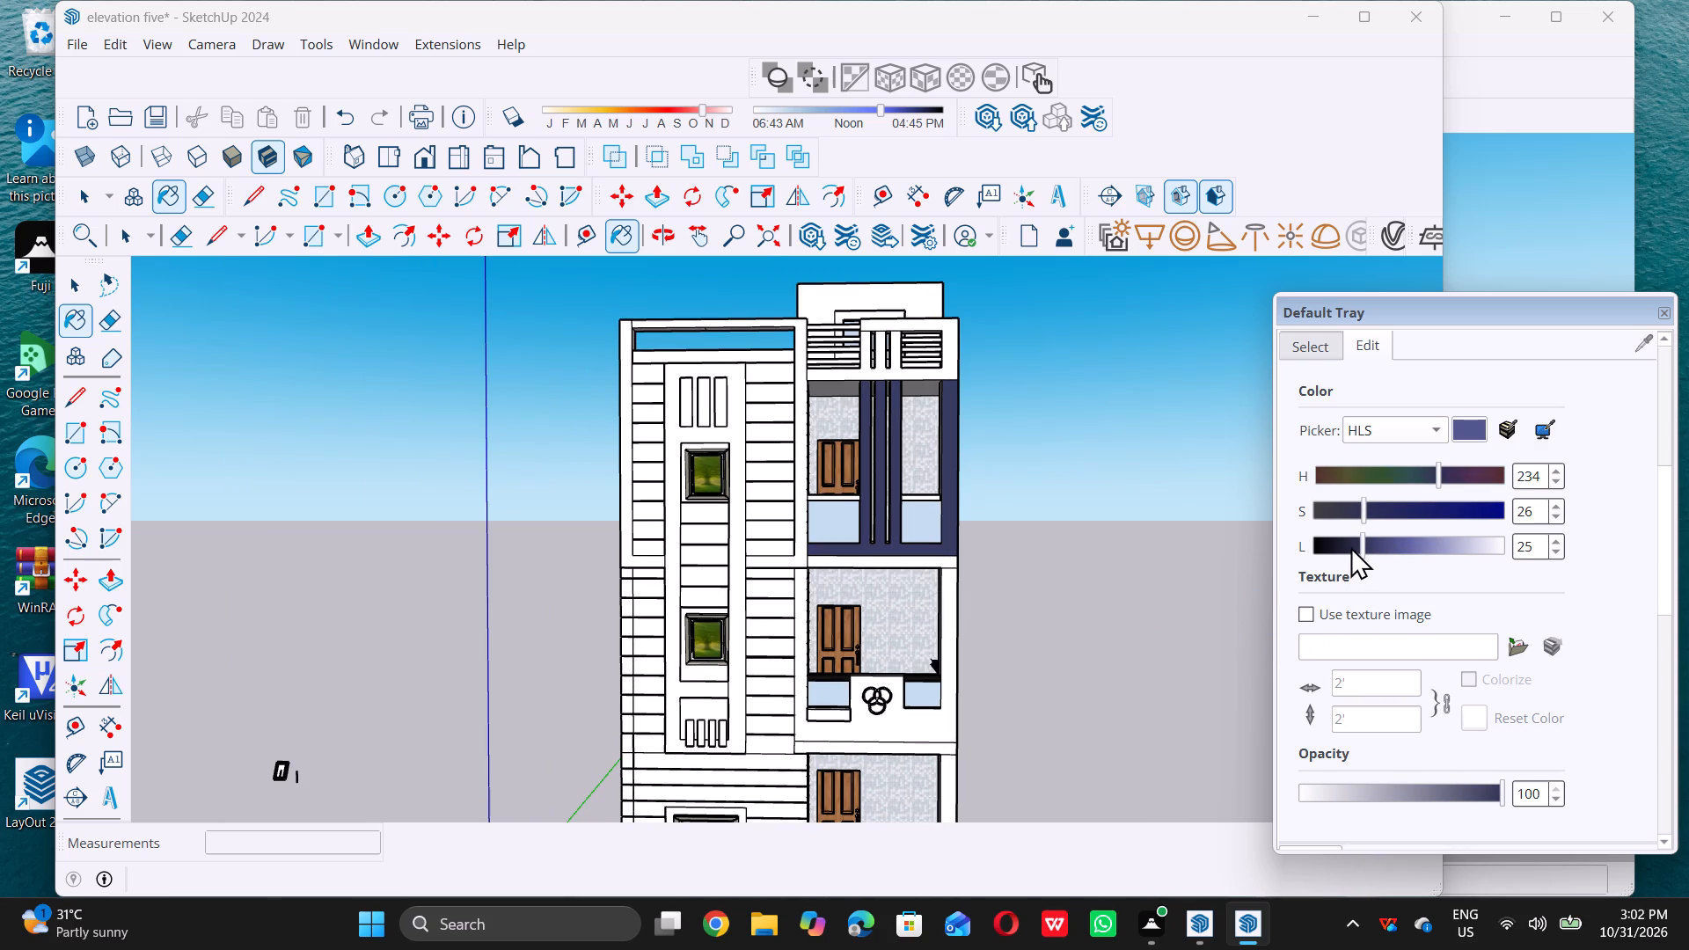
{"action": "double_click", "coordinate": [1352, 544]}
{"action": "scroll", "coordinate": [1388, 478], "scroll_direction": "up", "scroll_amount": 1}
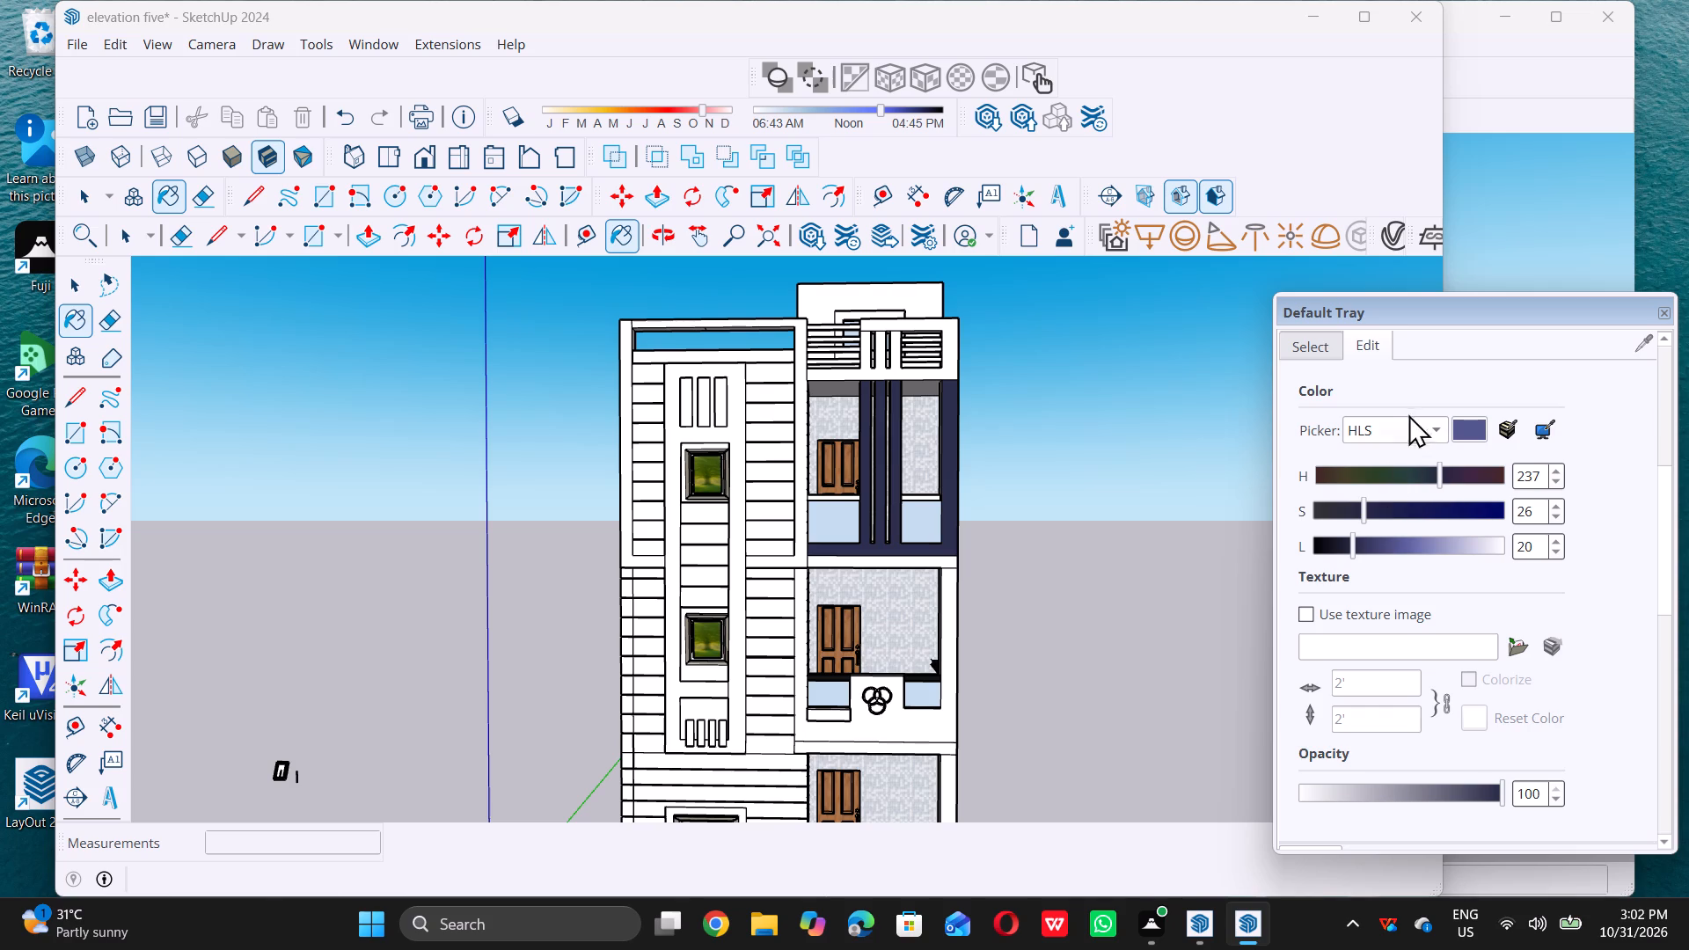
{"action": "scroll", "coordinate": [1403, 423], "scroll_direction": "up", "scroll_amount": 4}
{"action": "left_click", "coordinate": [1333, 543]}
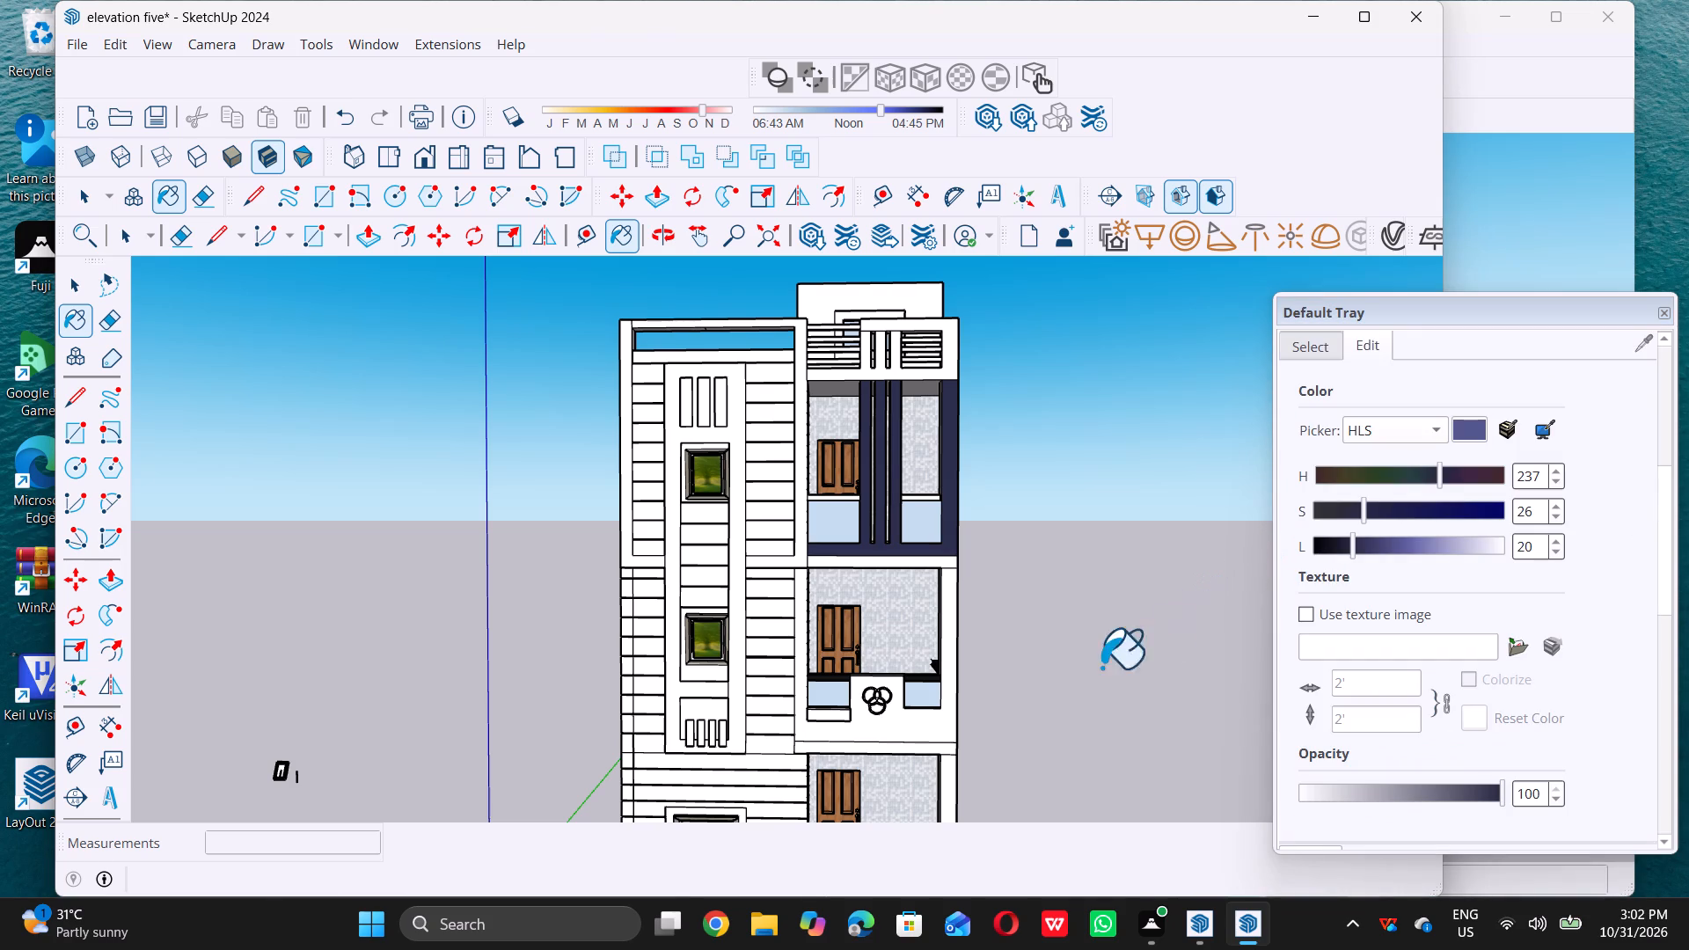
Draw a vertical line about 1' 5" long from the middle-floor balcony ledge's lower corner down to the slab edge.
{"action": "scroll", "coordinate": [962, 619], "scroll_direction": "down", "scroll_amount": 2}
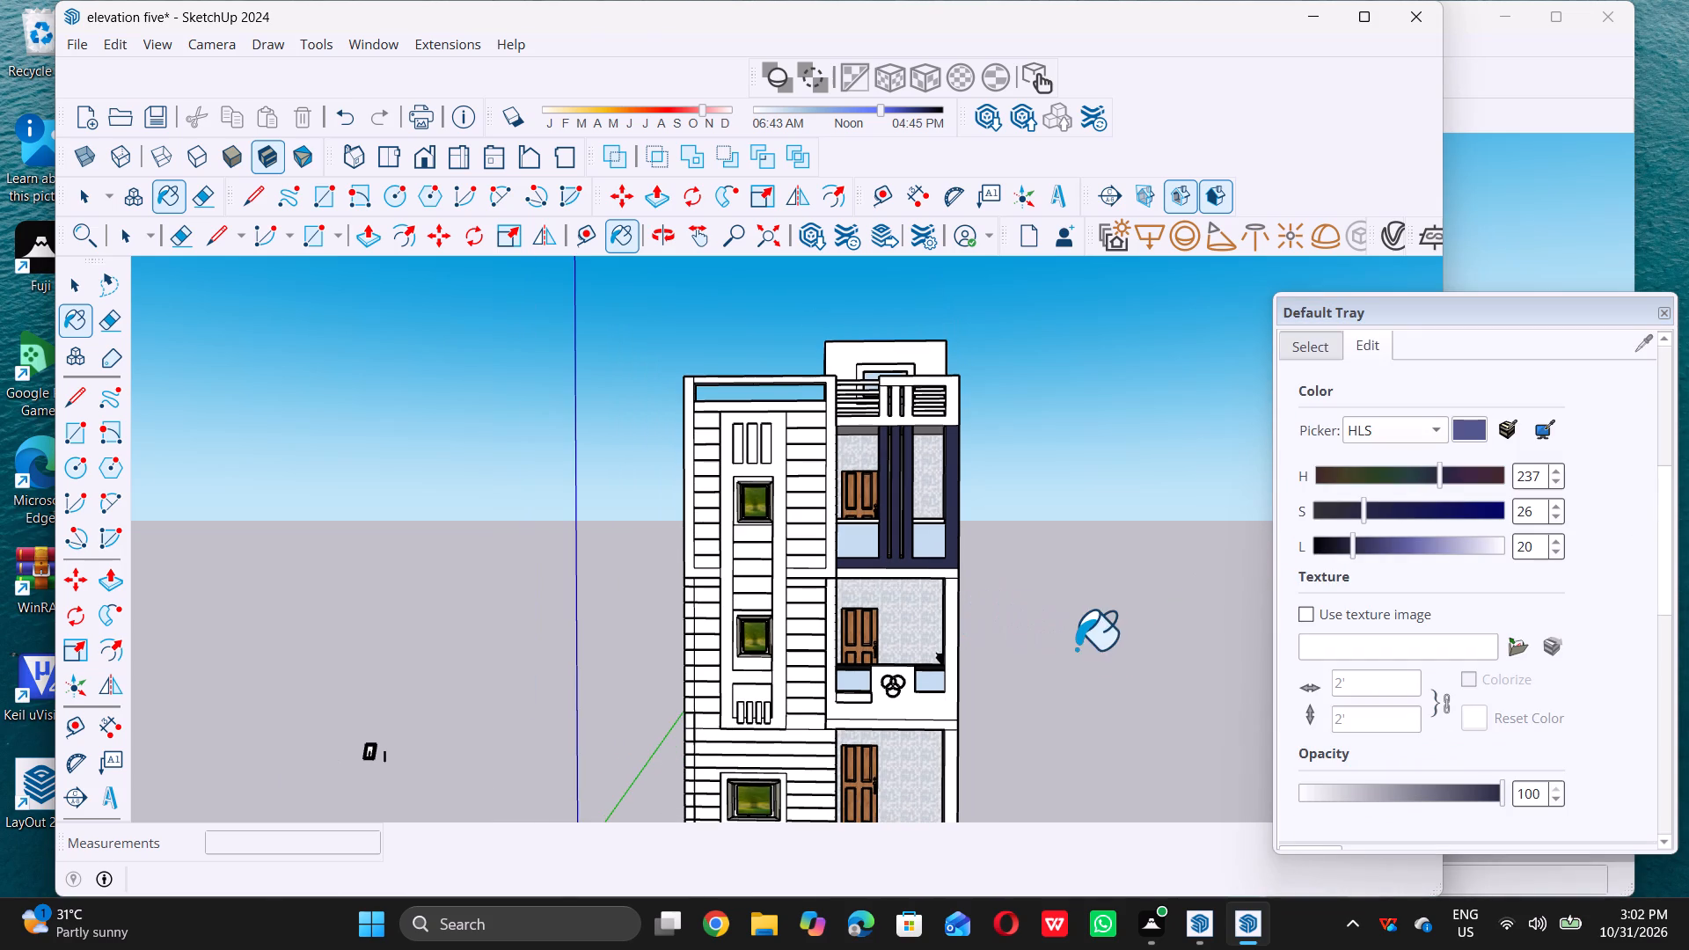
{"action": "key", "text": "space"}
{"action": "key", "text": "l"}
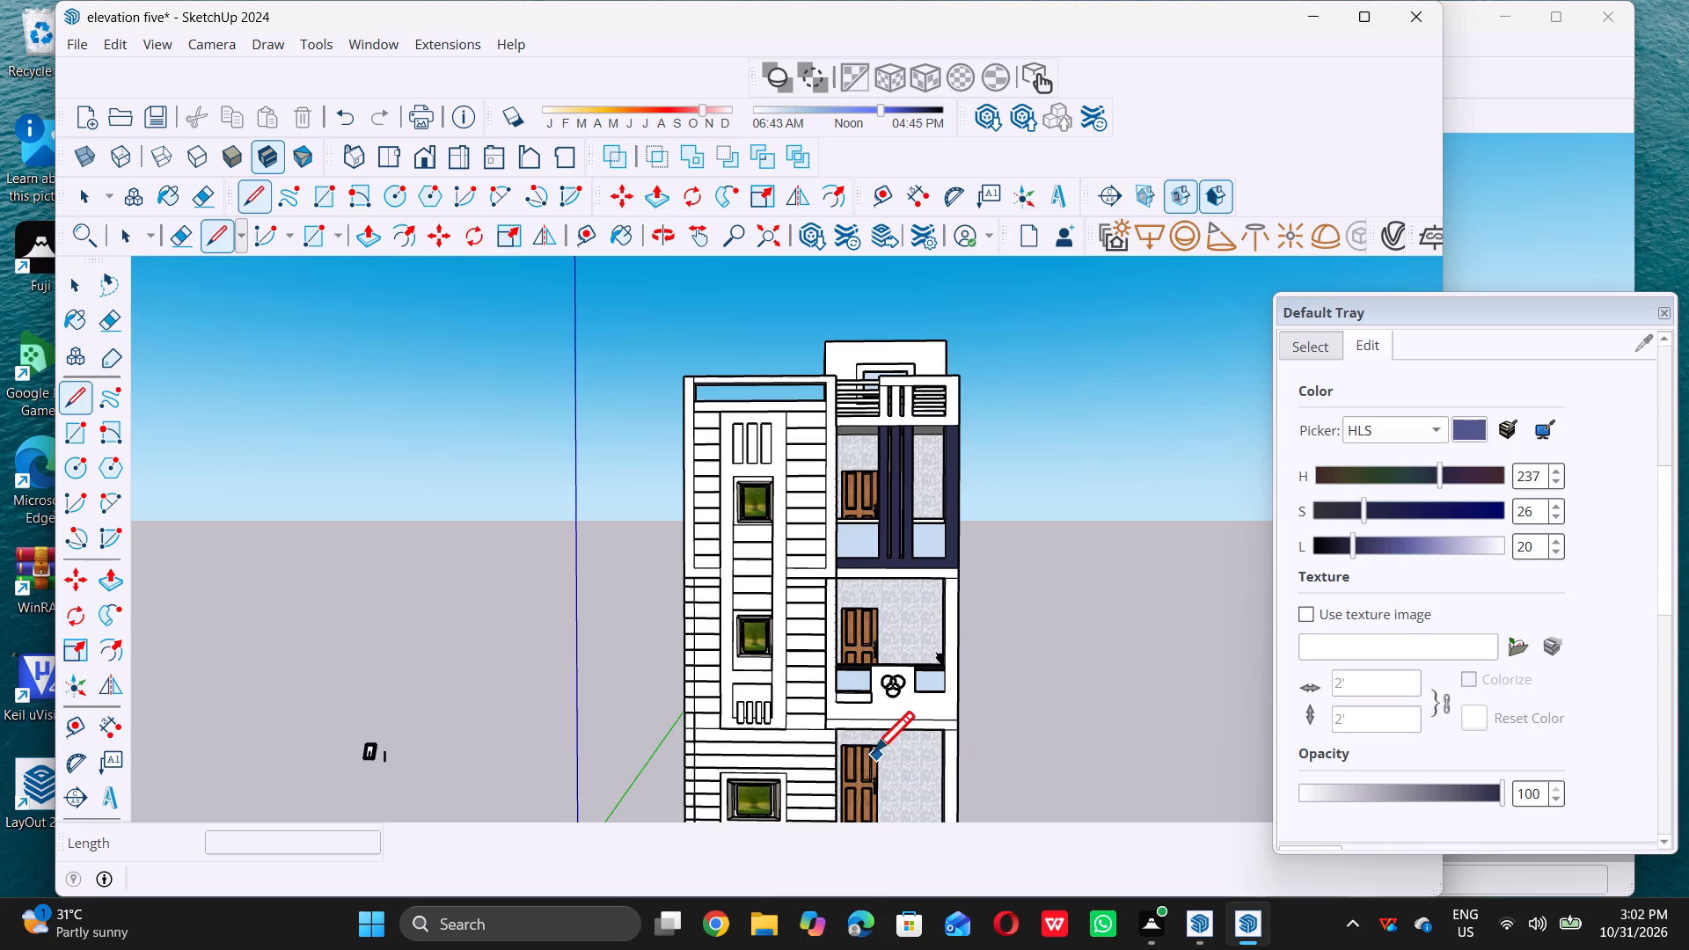
{"action": "scroll", "coordinate": [891, 728], "scroll_direction": "up", "scroll_amount": 15}
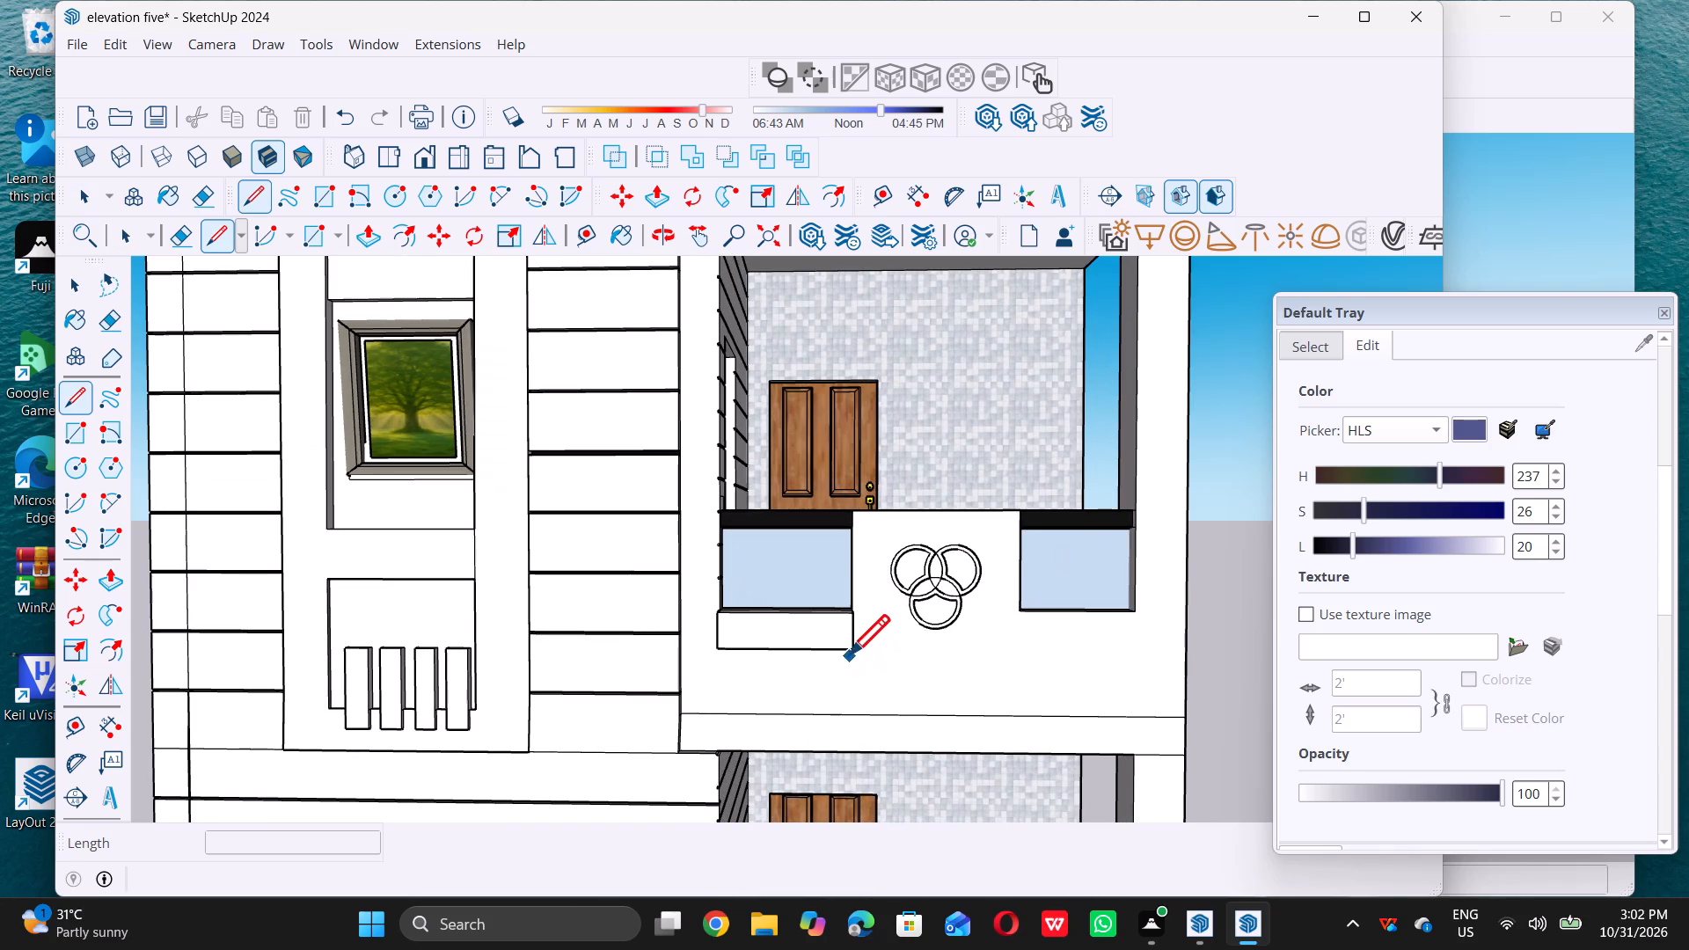
{"action": "double_click", "coordinate": [852, 653]}
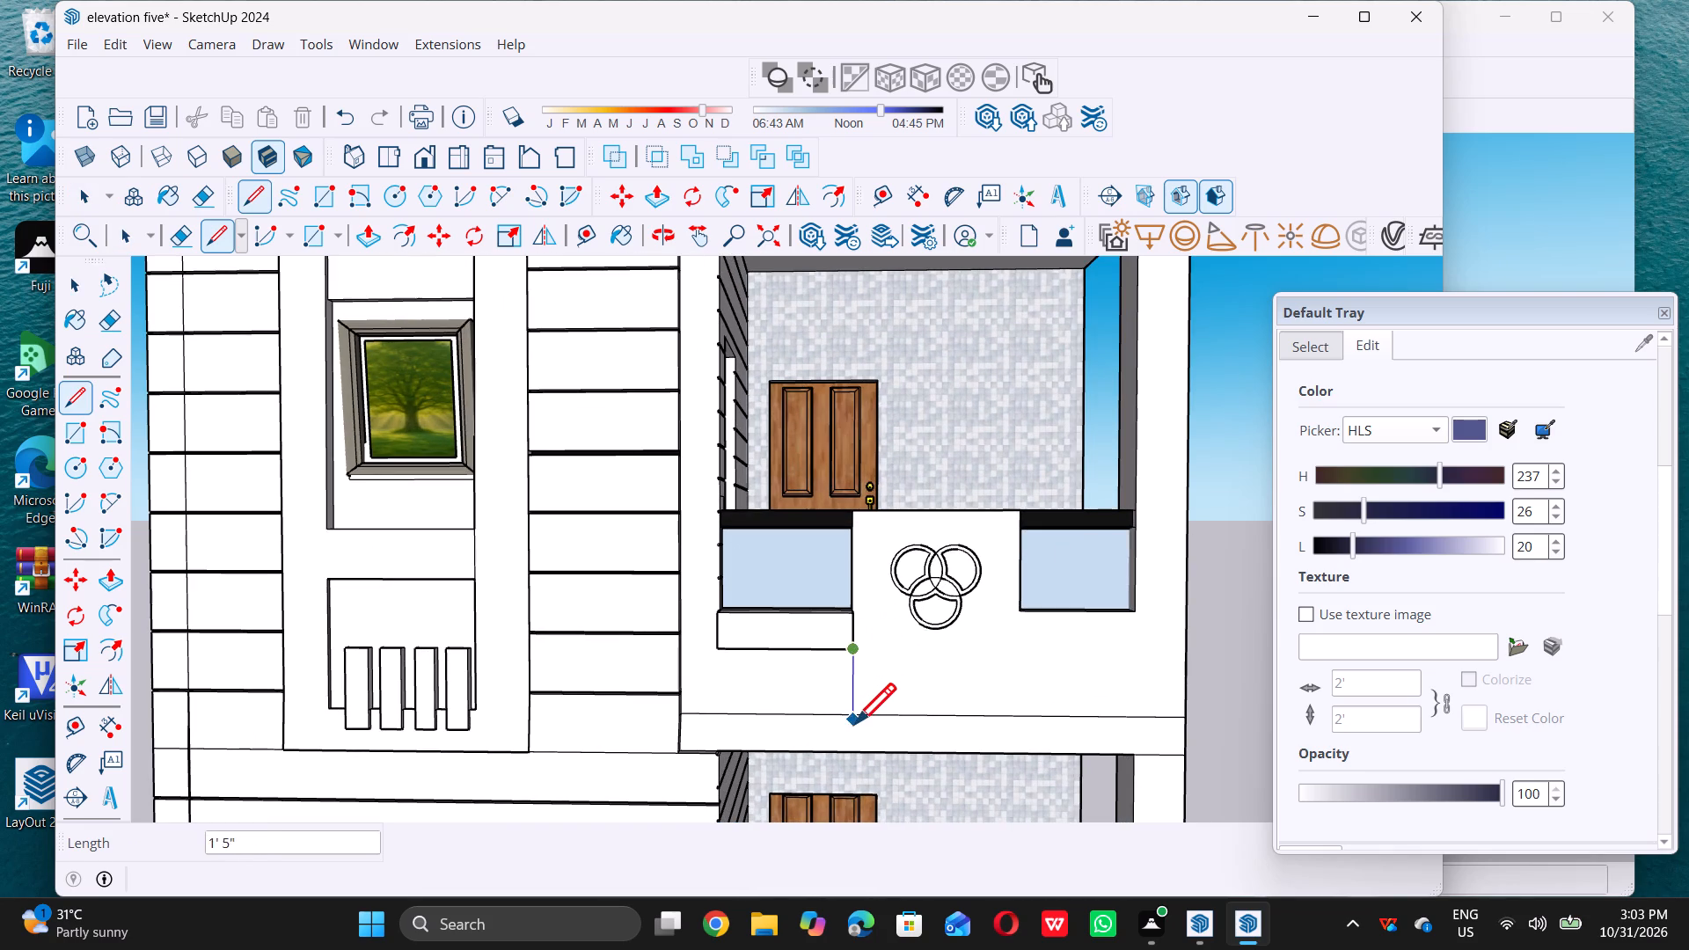
{"action": "double_click", "coordinate": [852, 712]}
{"action": "key", "text": "space"}
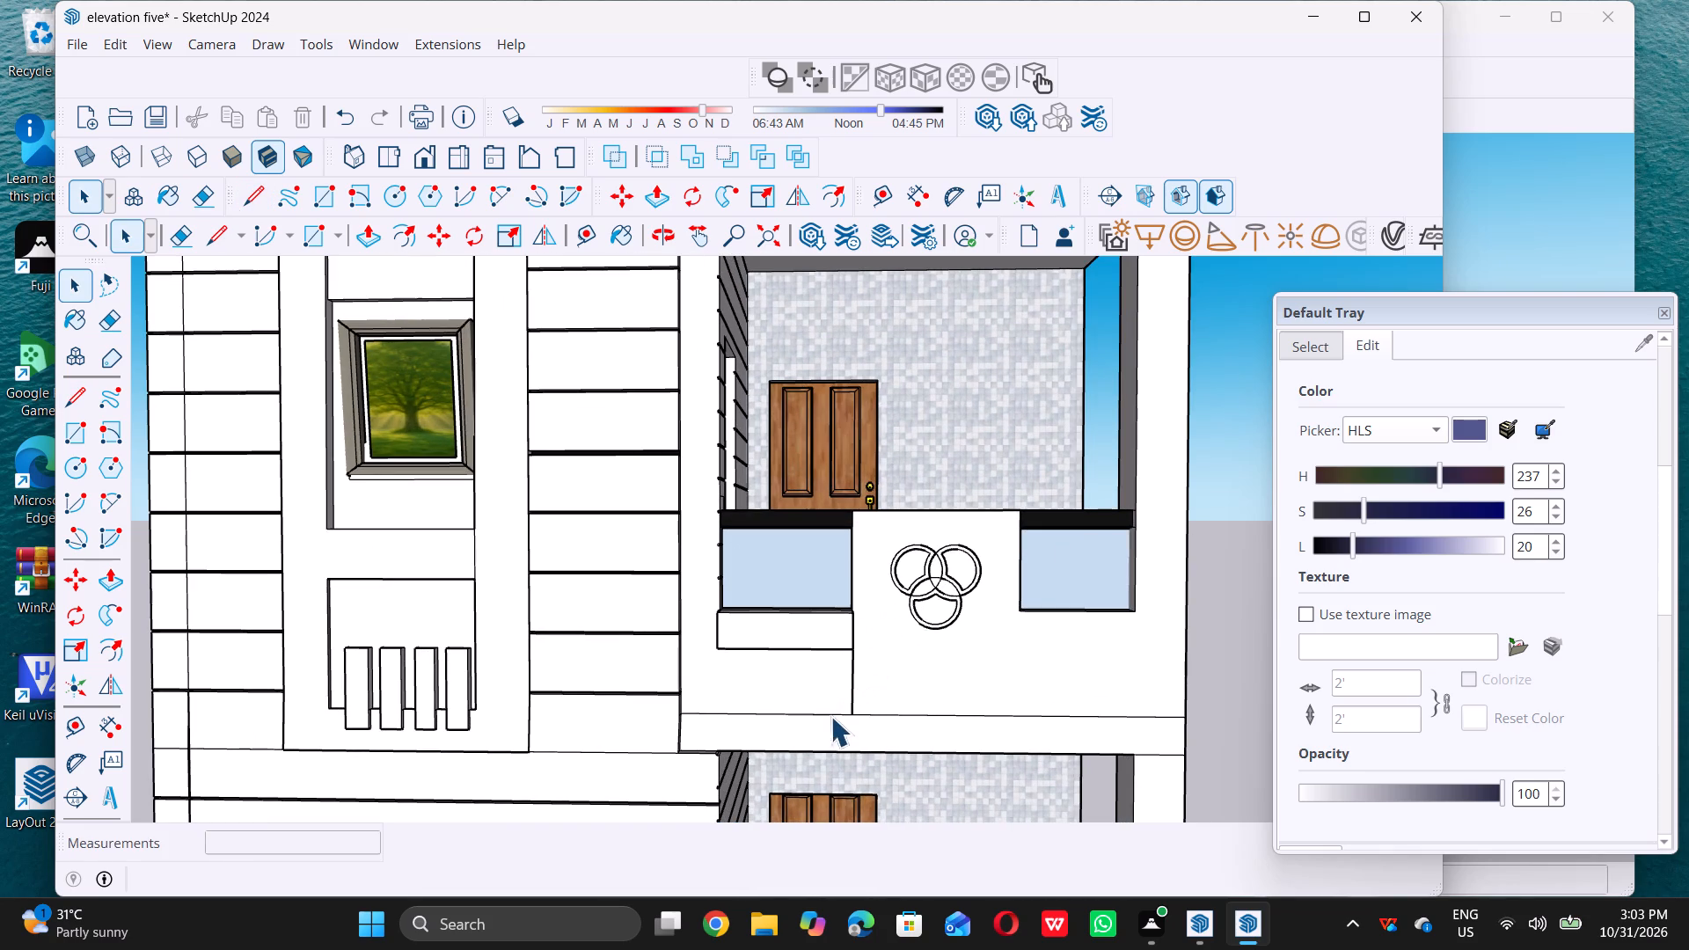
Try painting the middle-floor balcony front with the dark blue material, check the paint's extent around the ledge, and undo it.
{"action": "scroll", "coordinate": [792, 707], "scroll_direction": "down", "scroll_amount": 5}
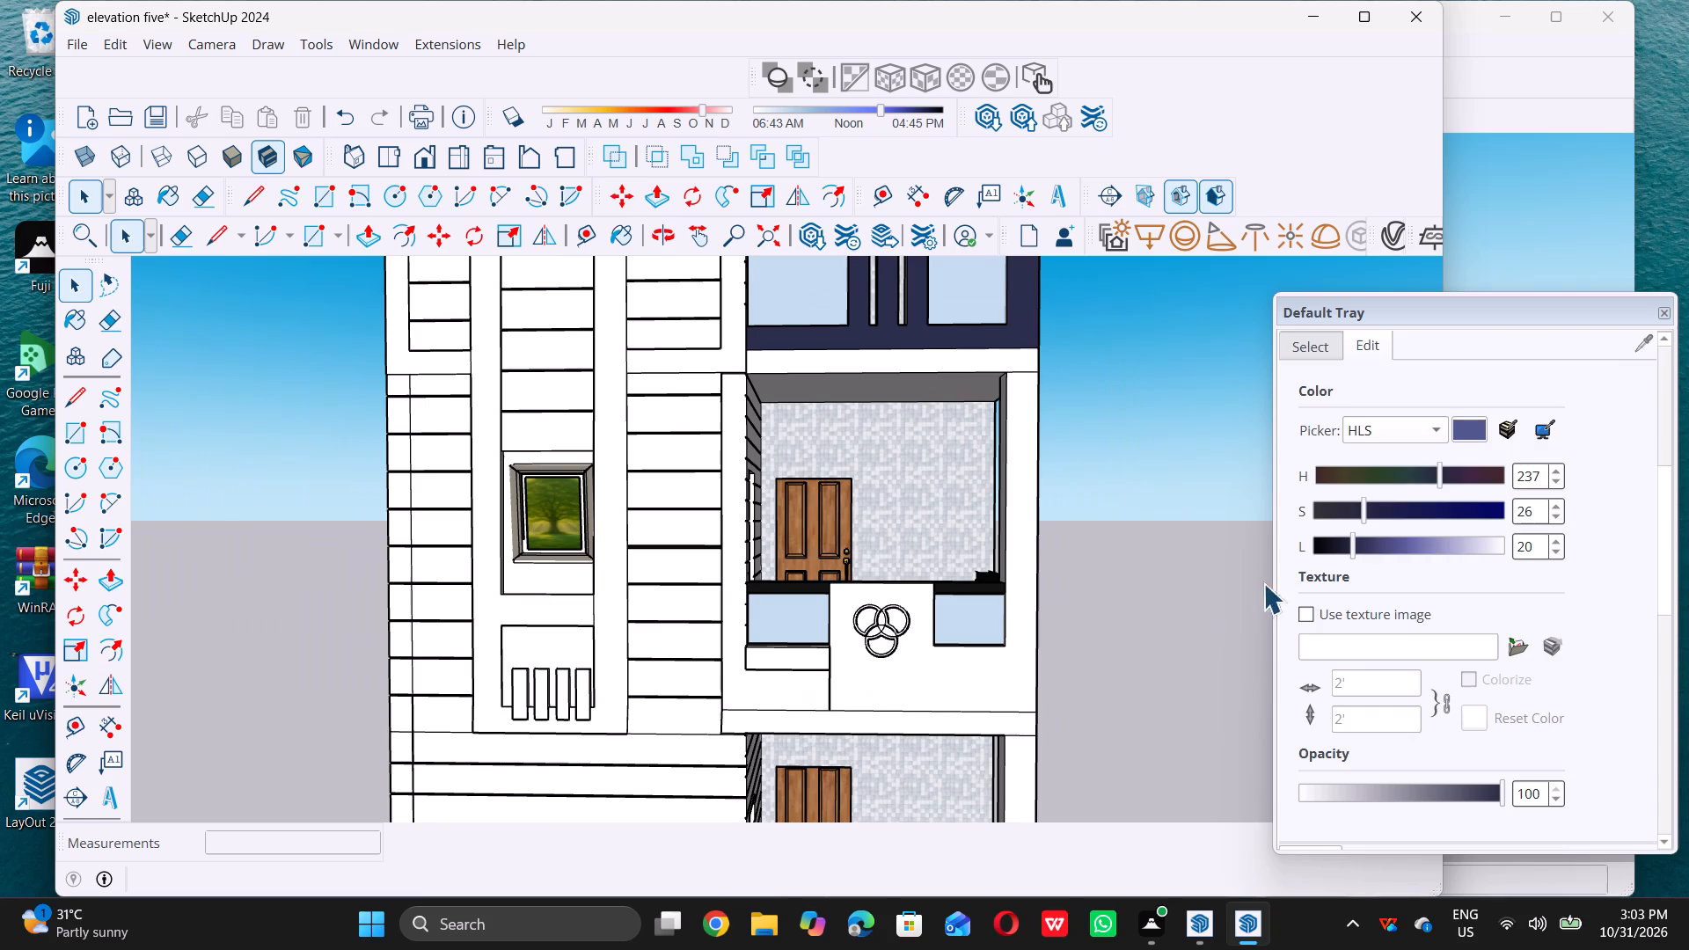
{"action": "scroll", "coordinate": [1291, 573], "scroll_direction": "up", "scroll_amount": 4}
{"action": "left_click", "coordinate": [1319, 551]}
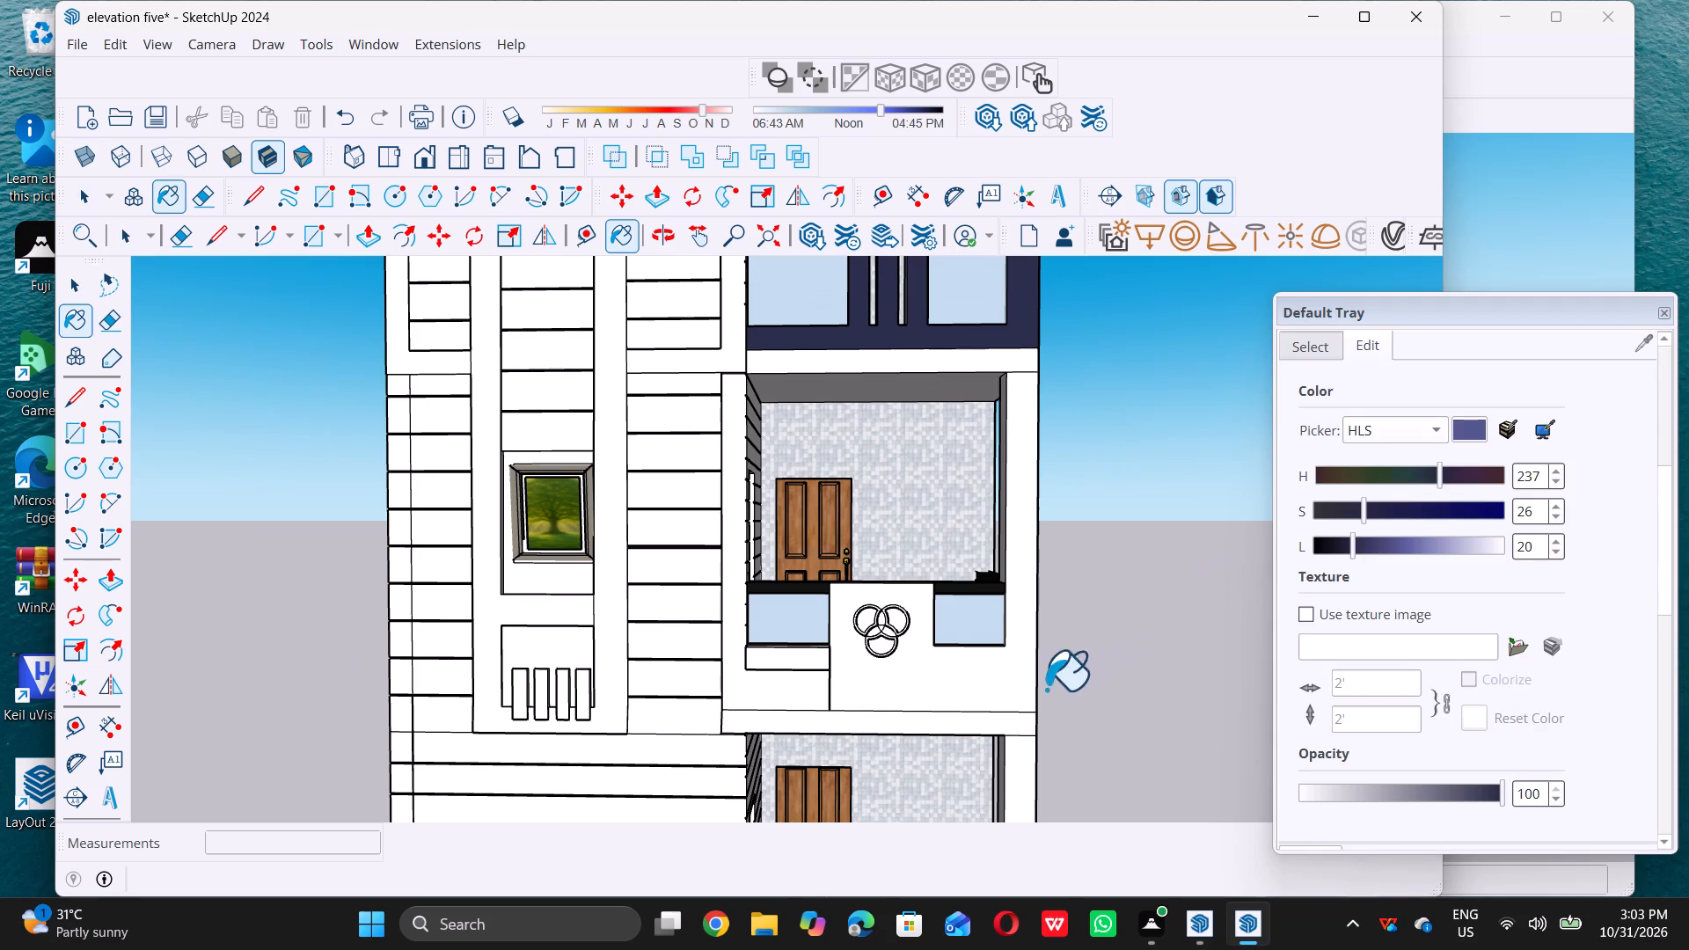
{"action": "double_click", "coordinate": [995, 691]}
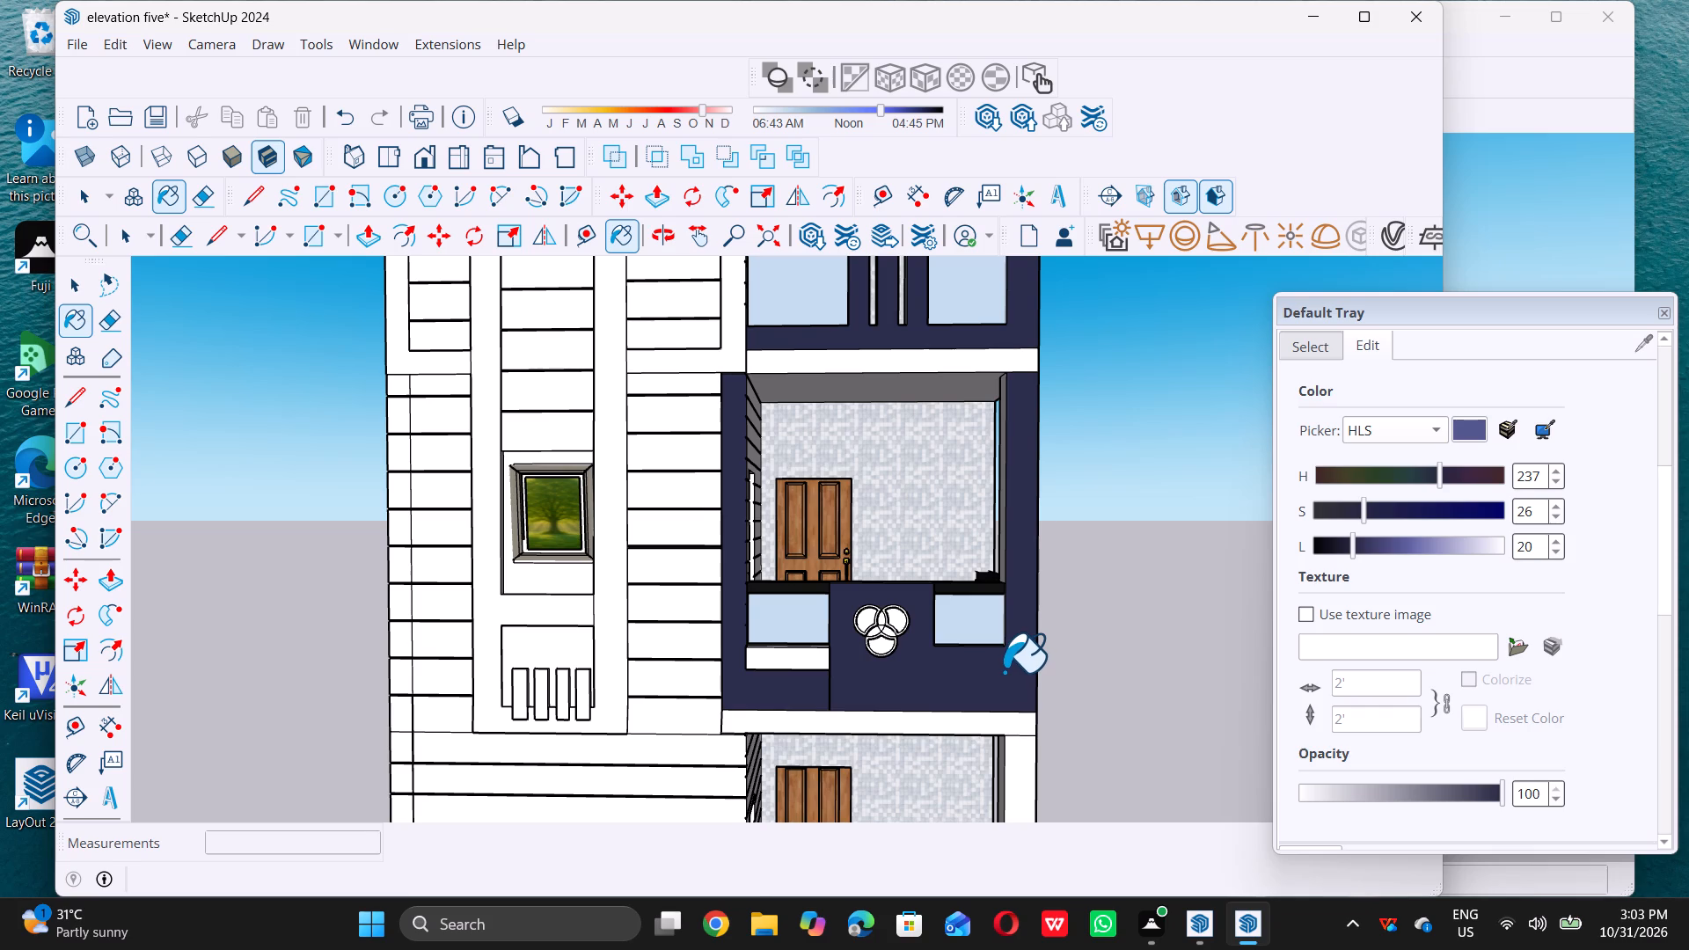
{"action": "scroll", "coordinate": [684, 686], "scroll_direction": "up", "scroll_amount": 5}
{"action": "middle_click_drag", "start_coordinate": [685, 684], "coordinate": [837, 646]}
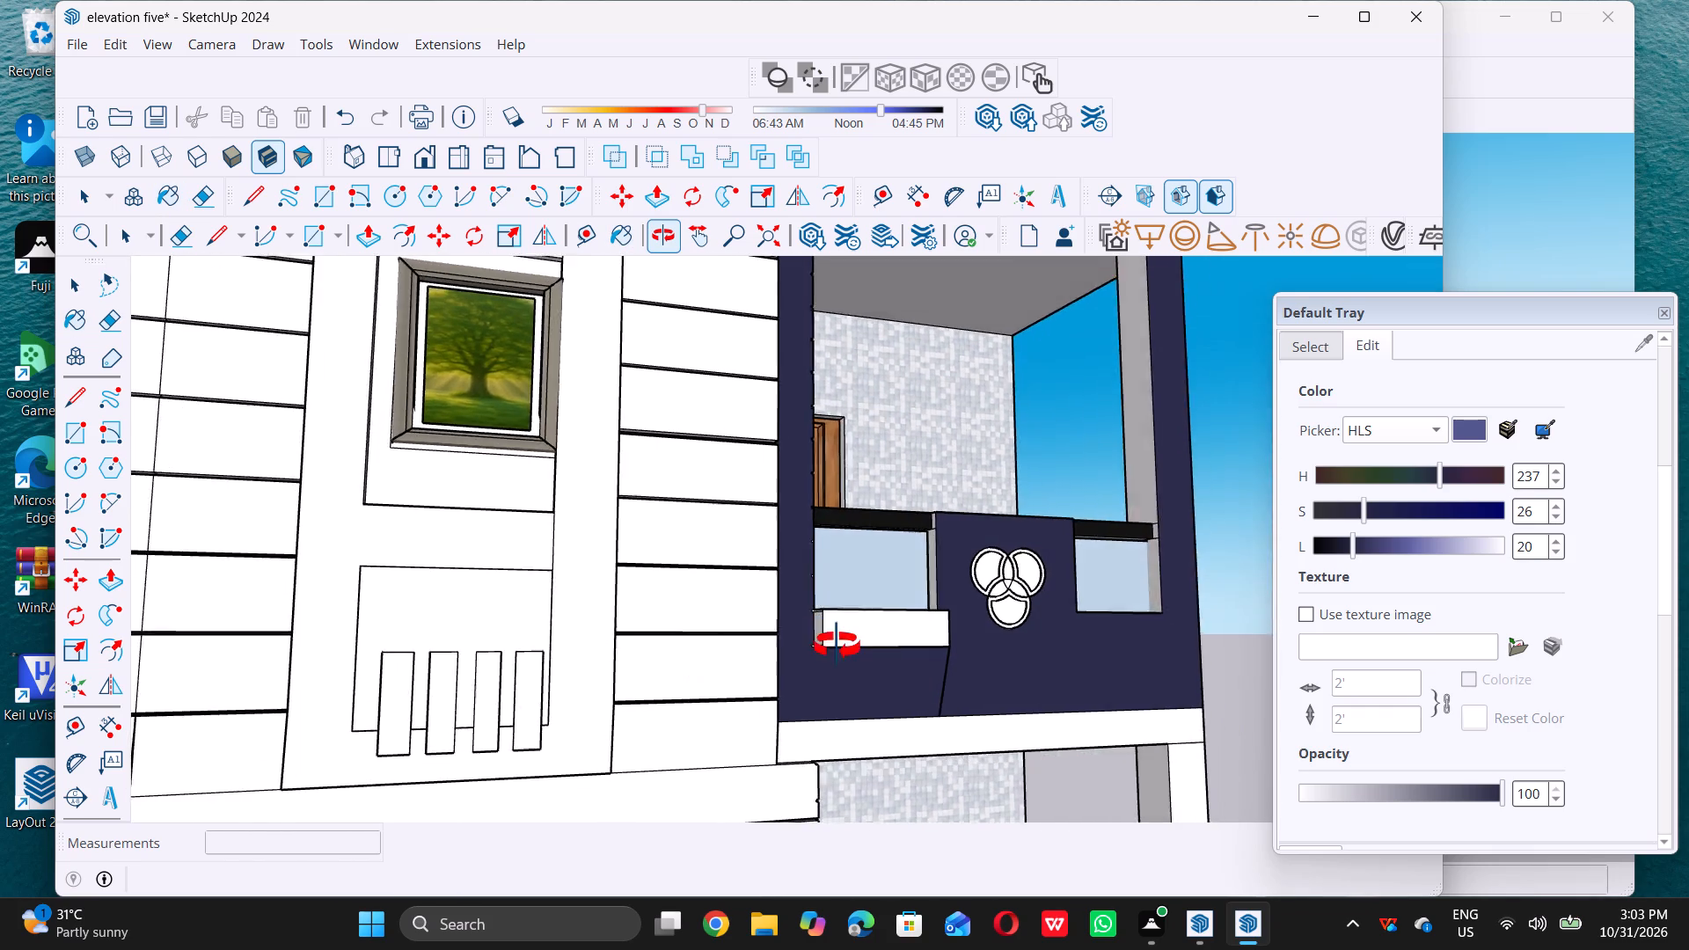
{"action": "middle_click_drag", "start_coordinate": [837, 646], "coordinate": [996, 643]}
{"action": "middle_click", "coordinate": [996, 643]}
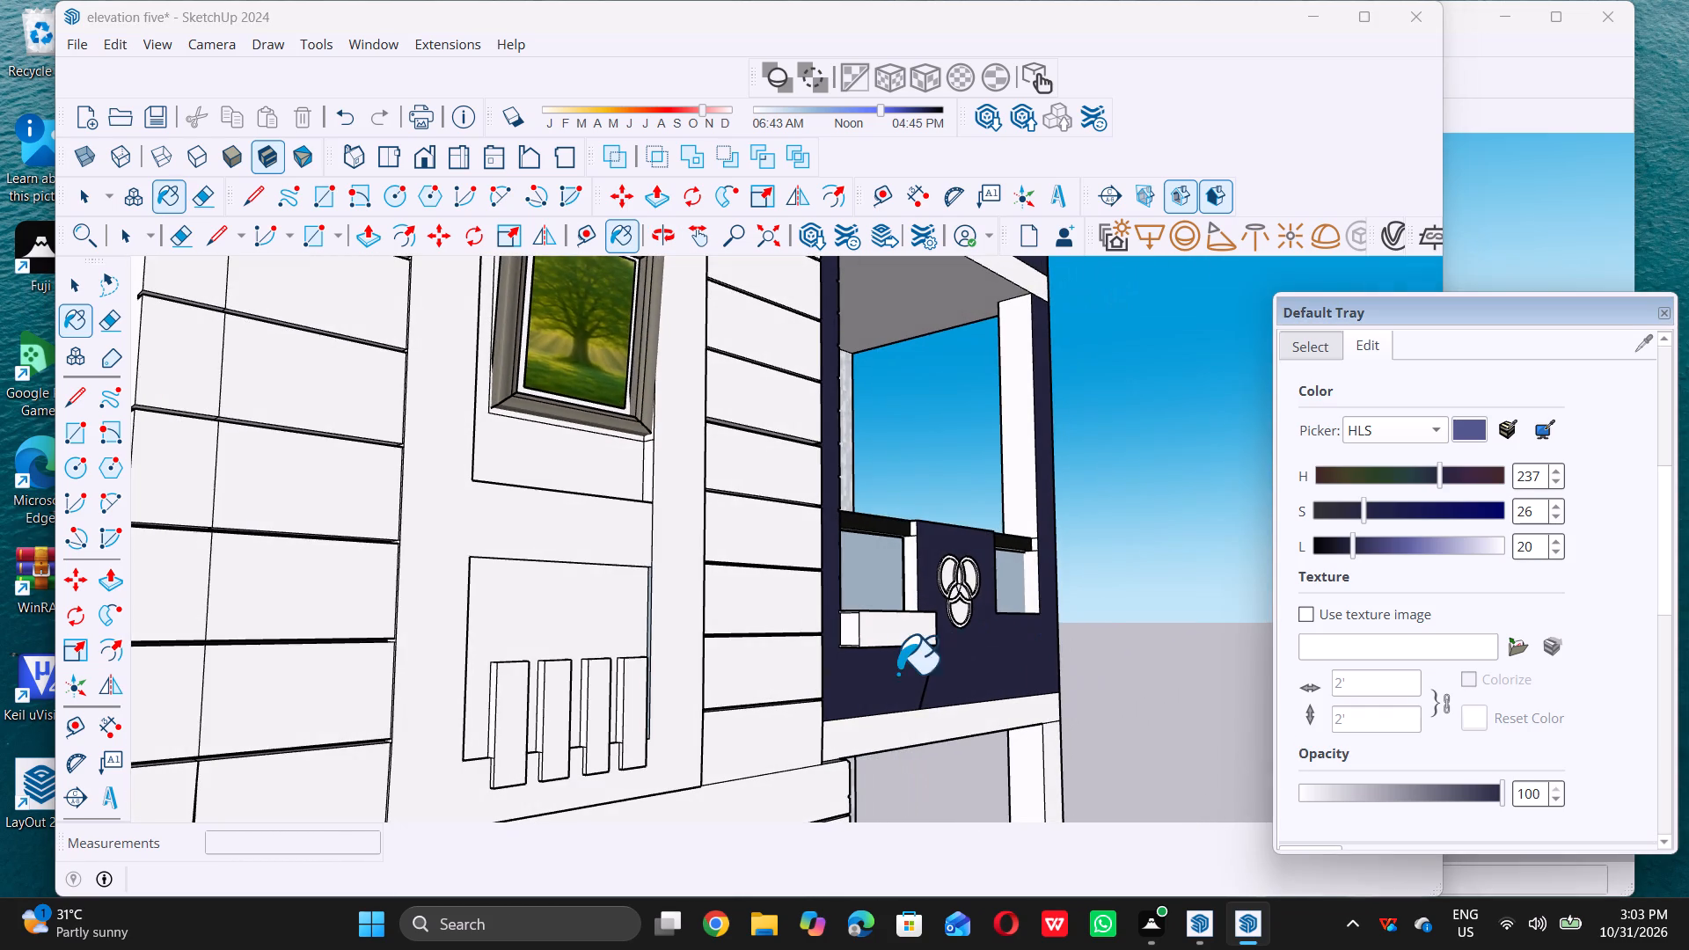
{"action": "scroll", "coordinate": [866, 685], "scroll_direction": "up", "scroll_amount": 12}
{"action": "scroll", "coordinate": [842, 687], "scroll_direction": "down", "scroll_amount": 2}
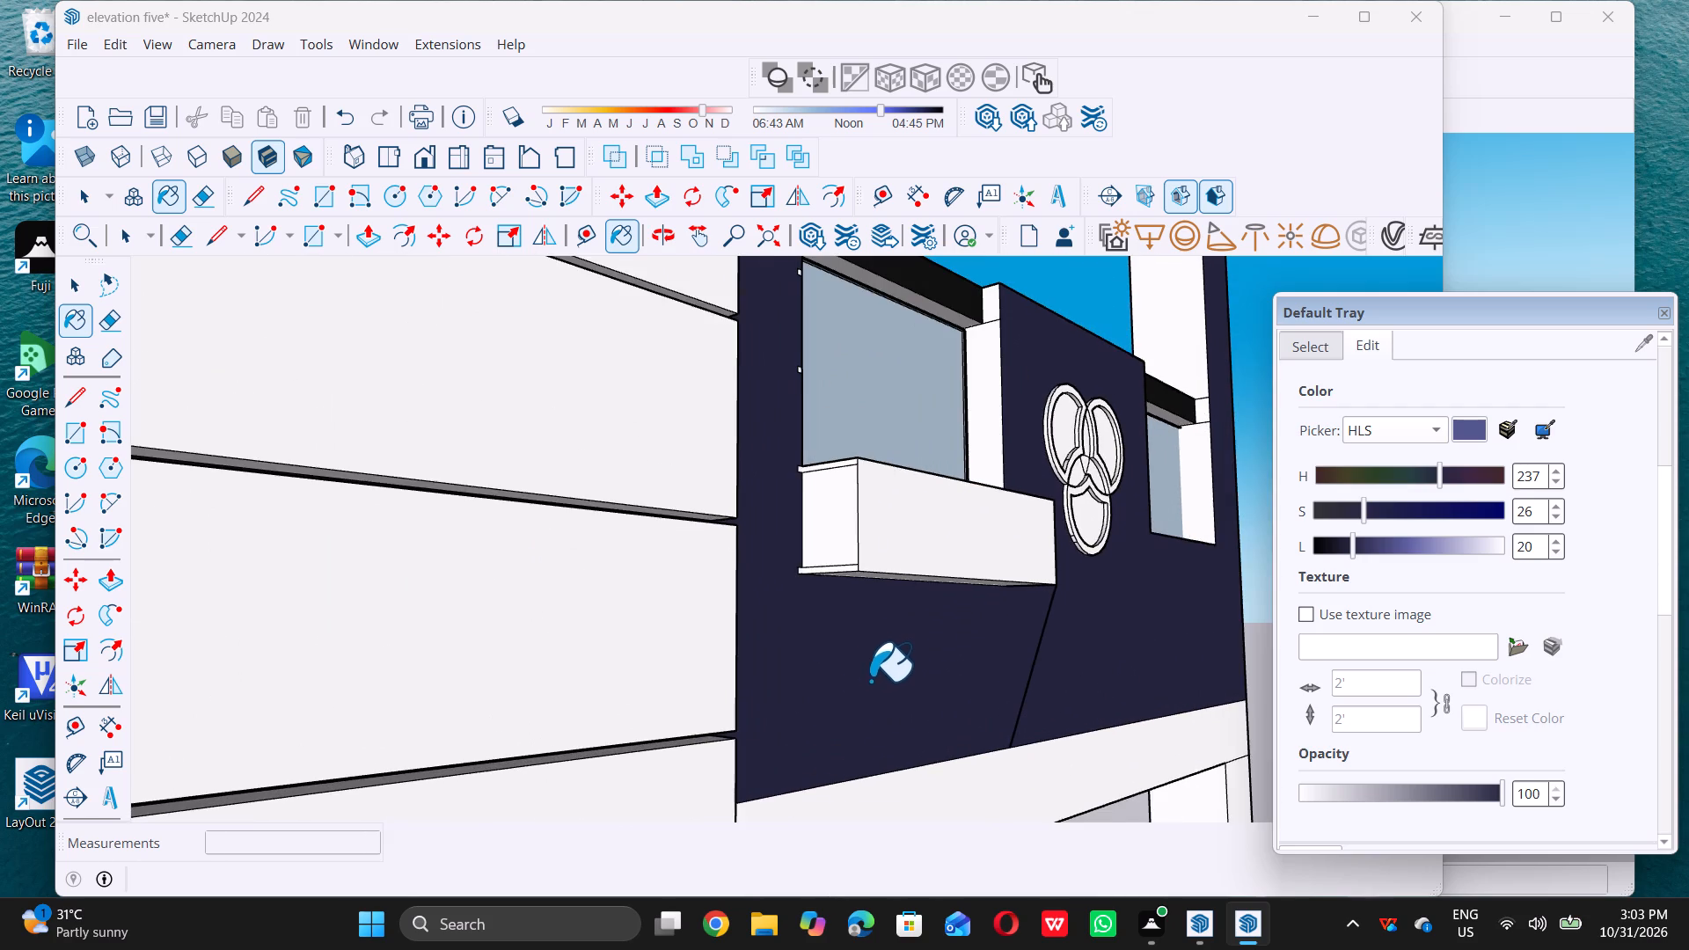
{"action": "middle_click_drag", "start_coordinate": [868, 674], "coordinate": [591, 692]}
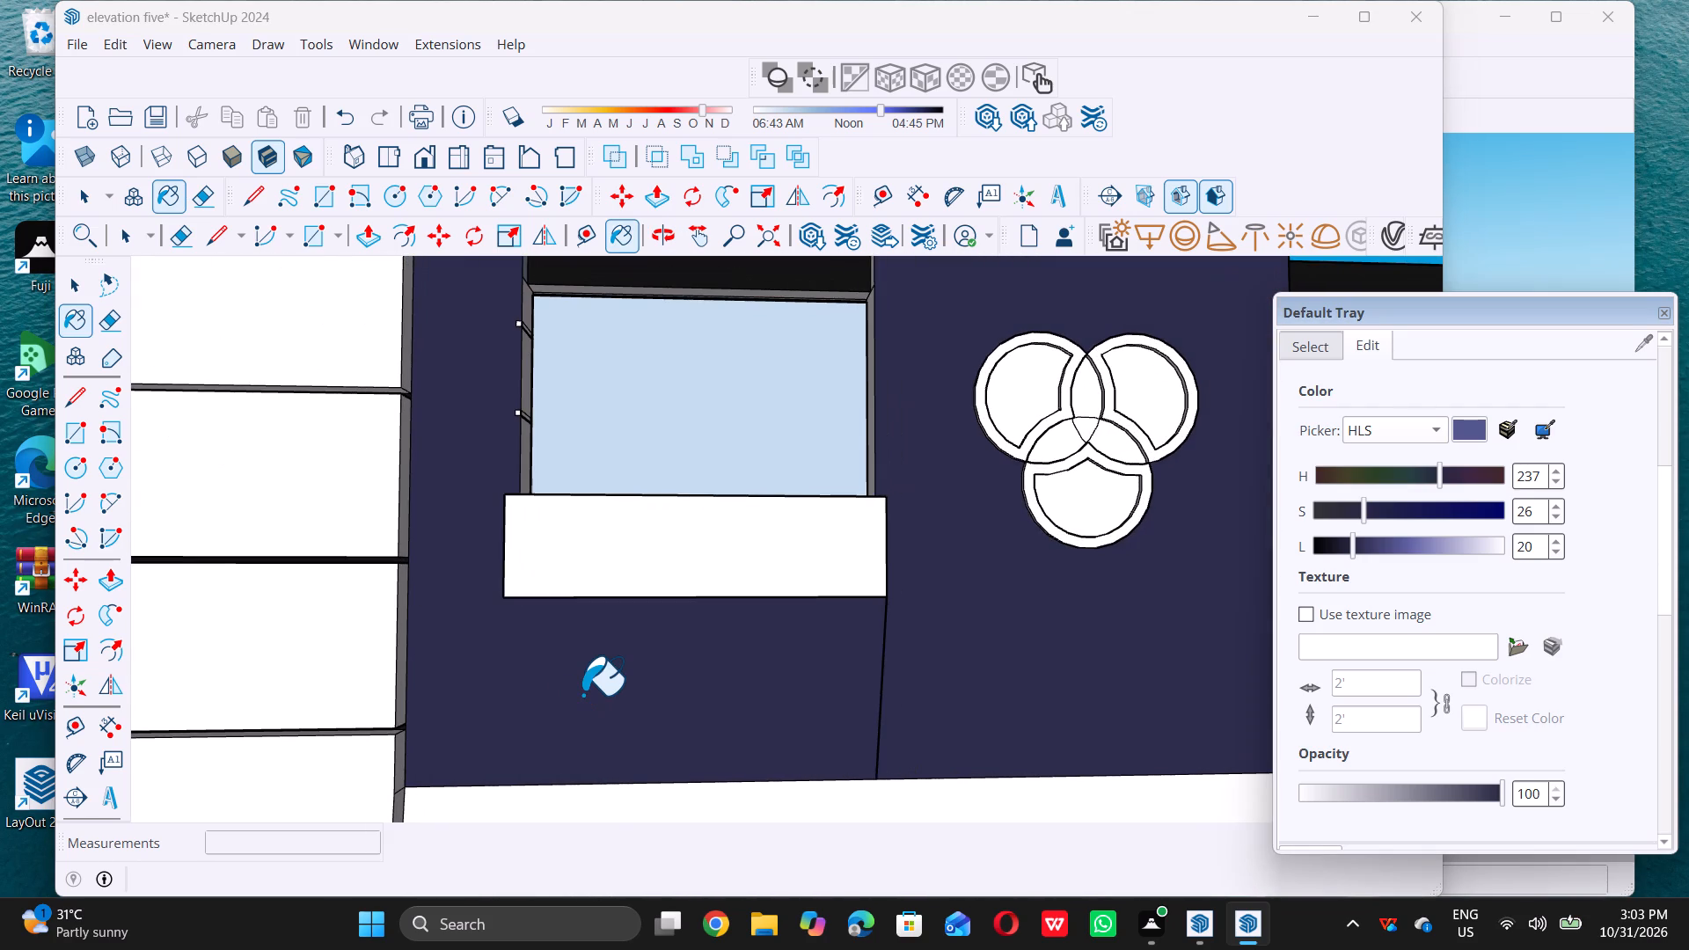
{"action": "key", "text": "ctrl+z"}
Delete the slanted dividing line below the middle-floor balcony ledge.
{"action": "key", "text": "space"}
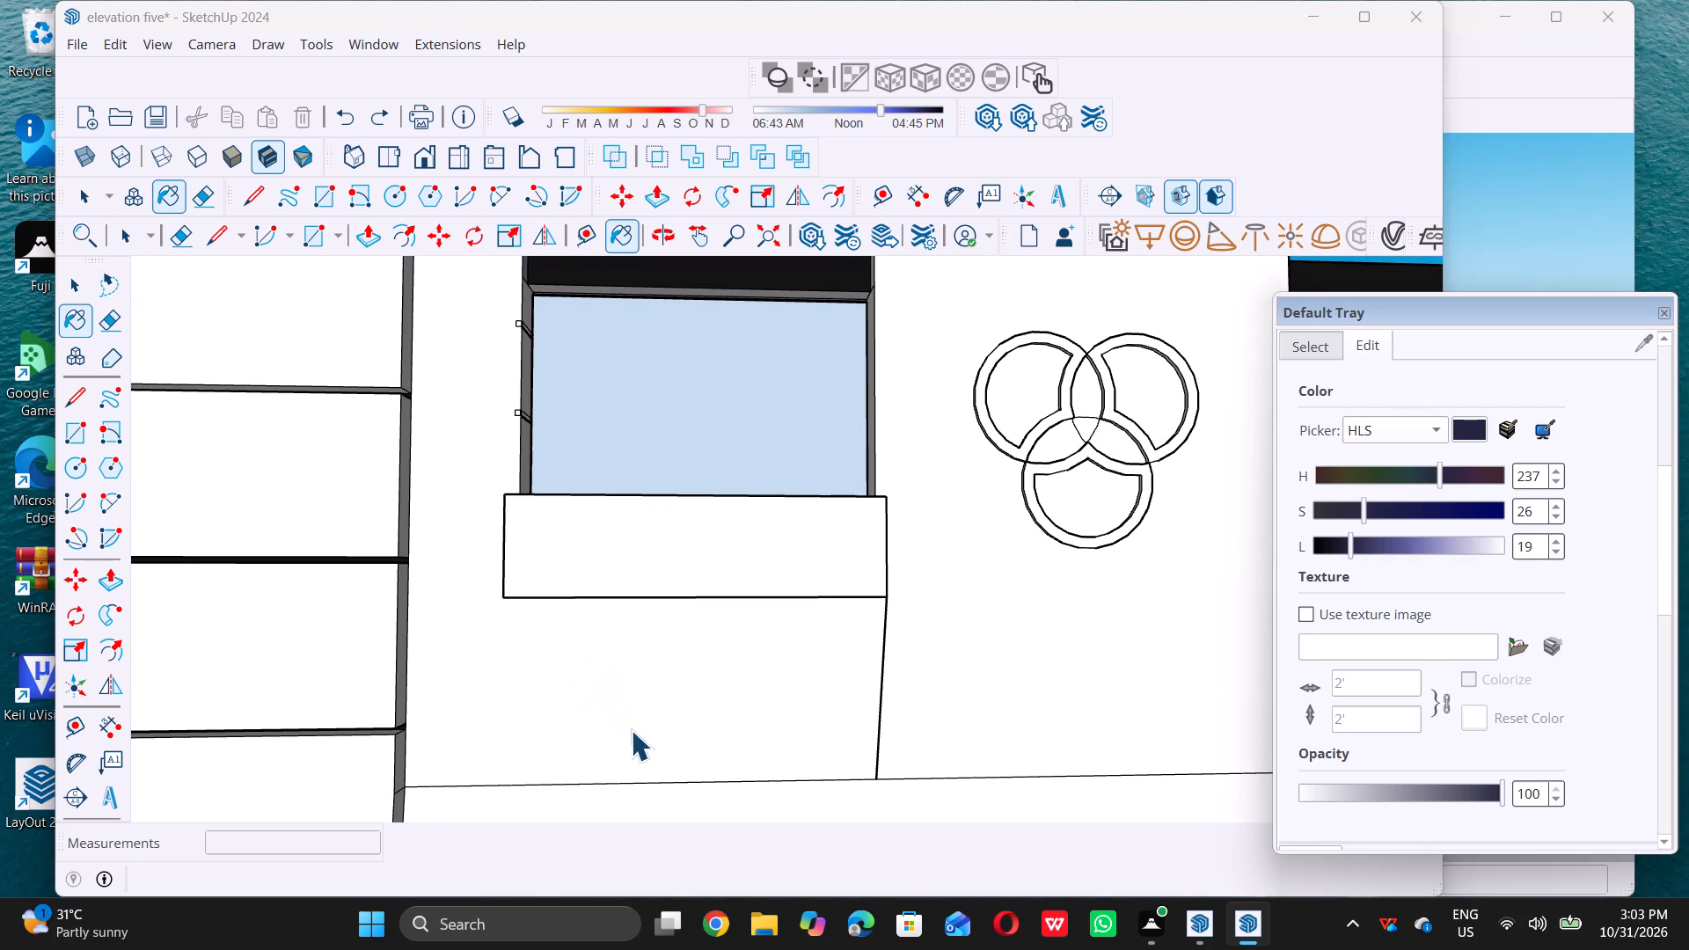
{"action": "double_click", "coordinate": [881, 677]}
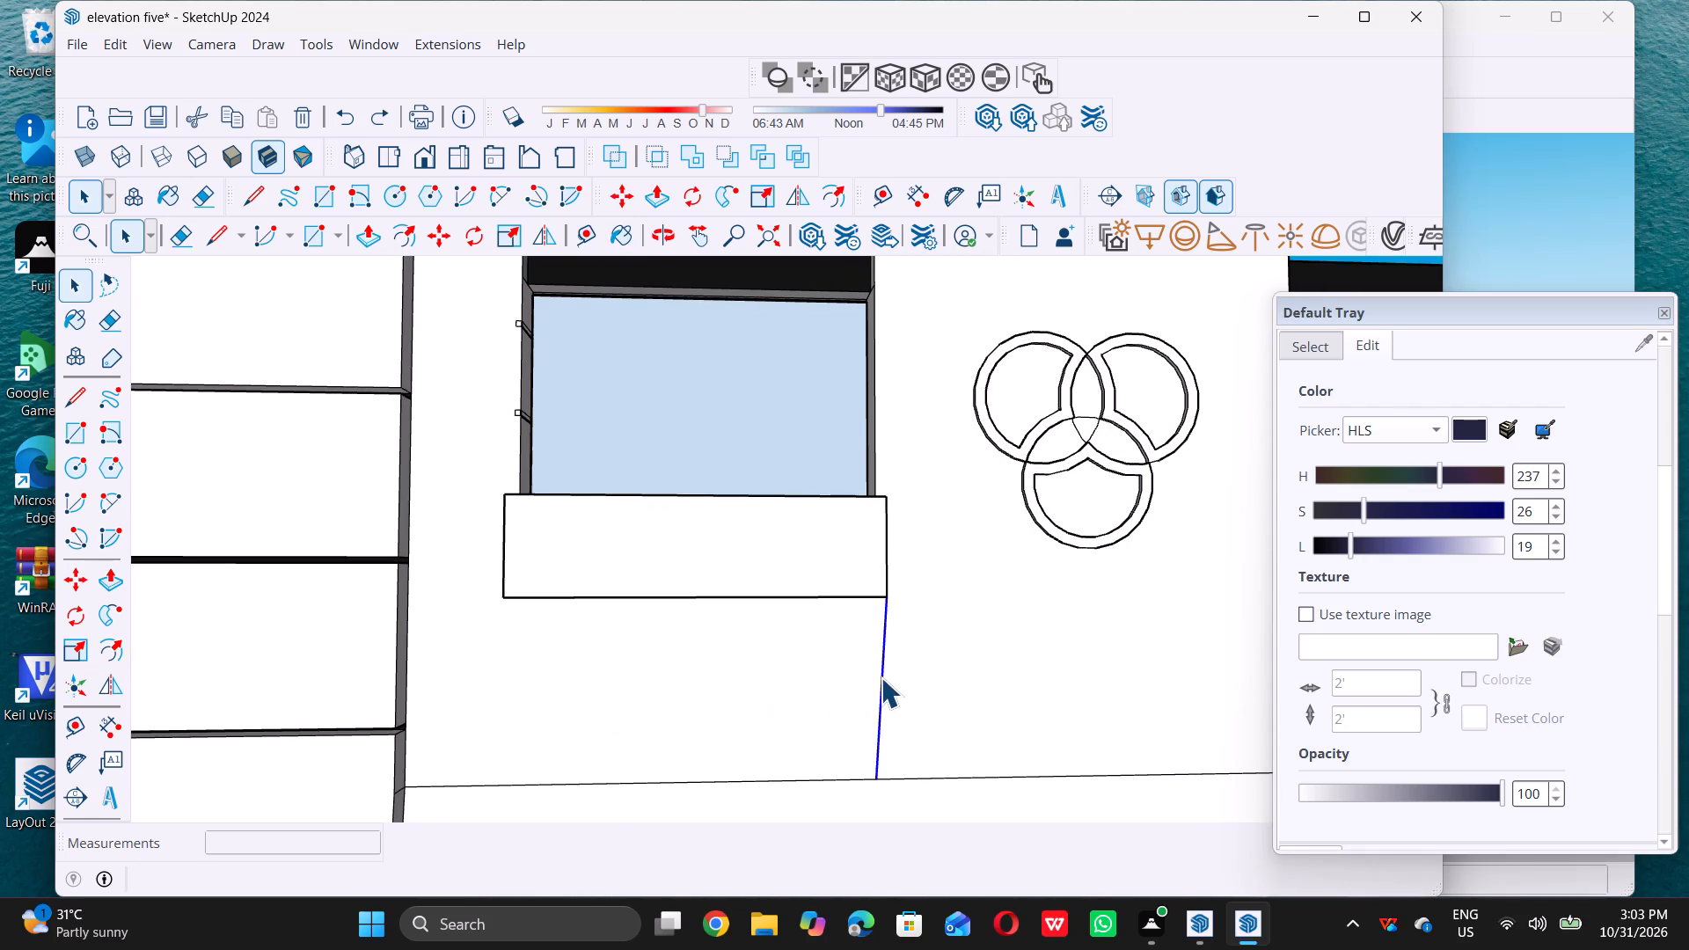
{"action": "key", "text": "Delete"}
Draw a vertical dividing line about 1' 4 1/2" long from the ledge's rear lower corner, on the balcony wall, down to the slab edge.
{"action": "middle_click_drag", "start_coordinate": [871, 686], "coordinate": [793, 669]}
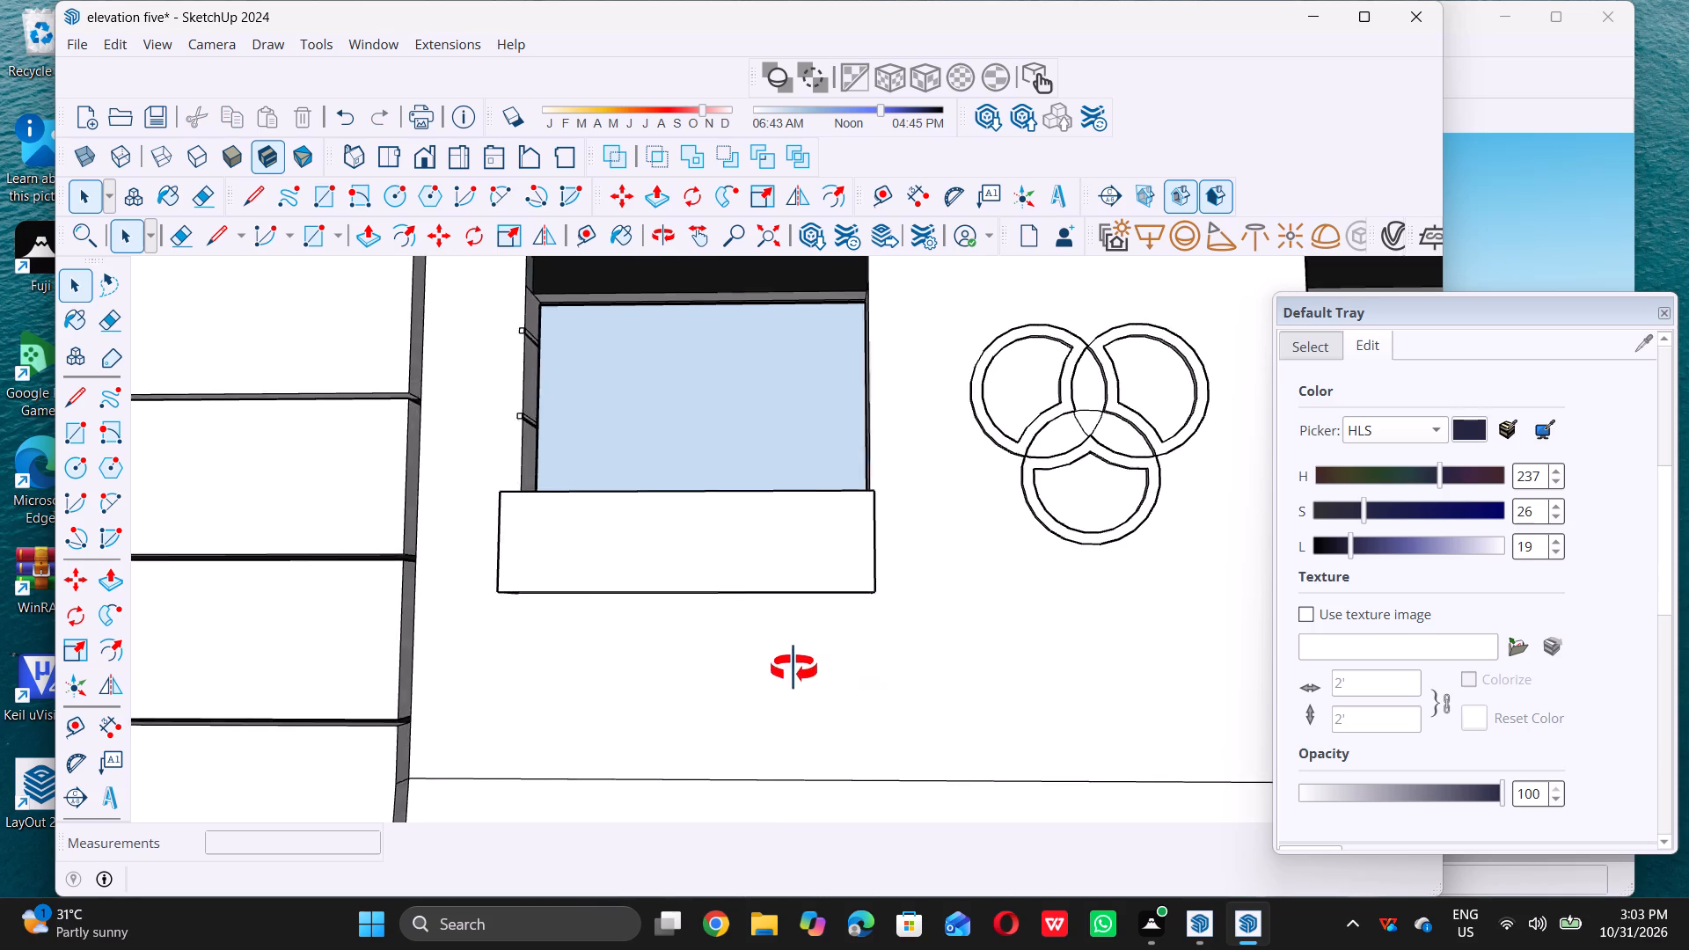
{"action": "middle_click_drag", "start_coordinate": [793, 669], "coordinate": [646, 668]}
{"action": "scroll", "coordinate": [744, 646], "scroll_direction": "up", "scroll_amount": 3}
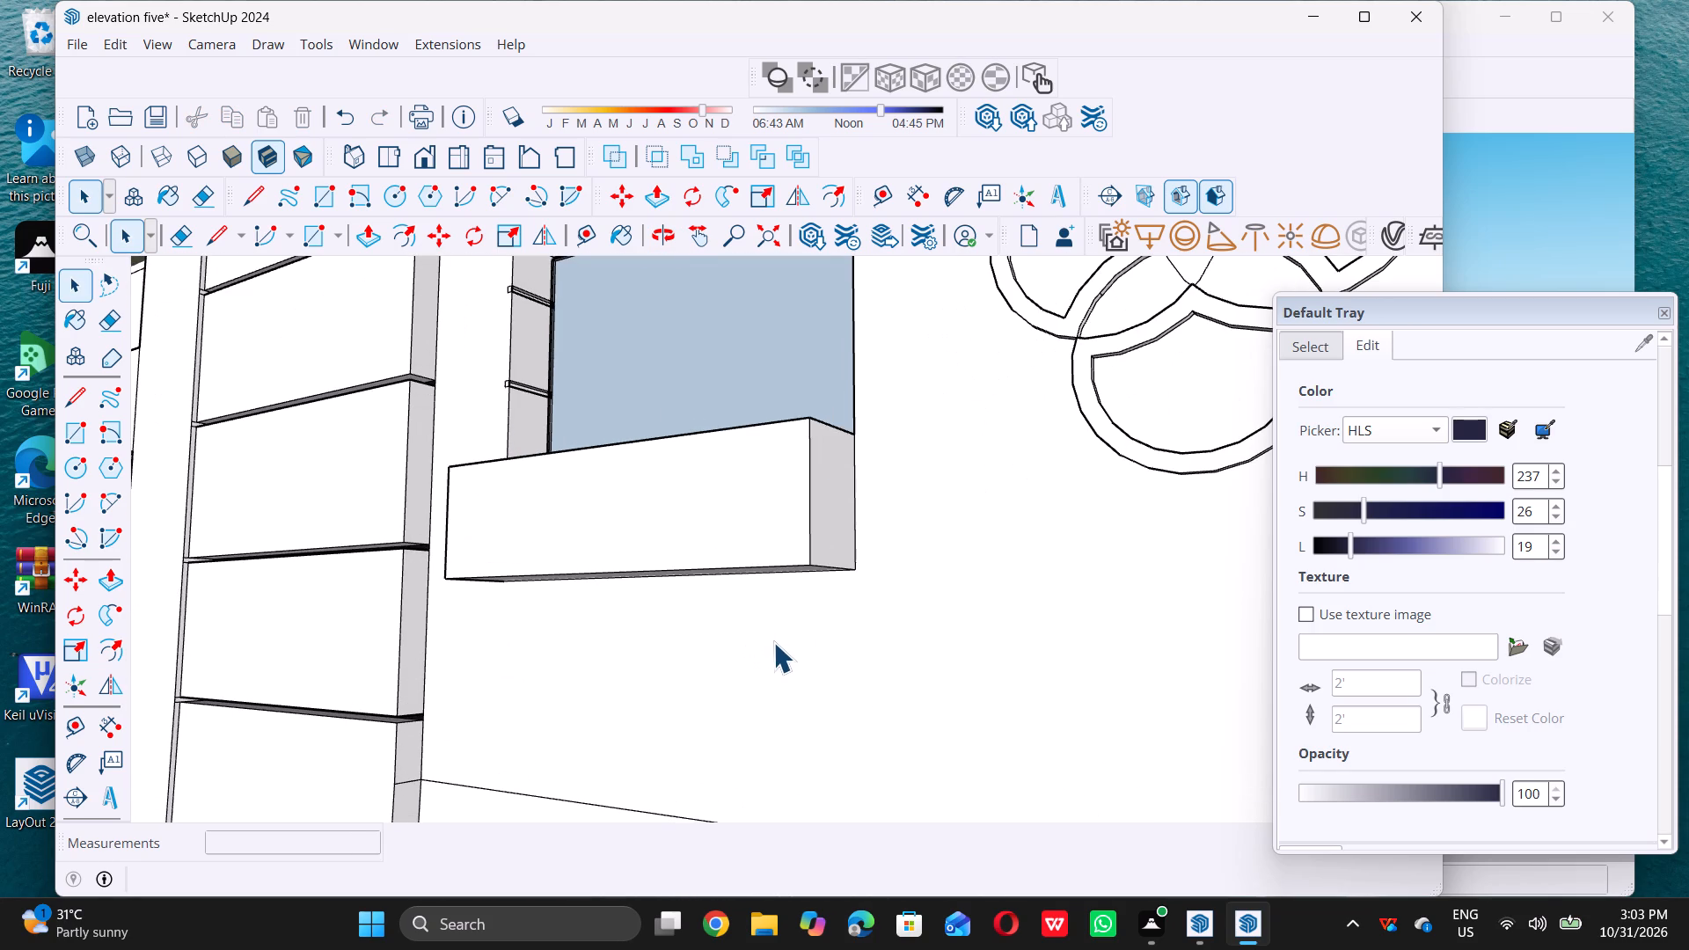
{"action": "key", "text": "l"}
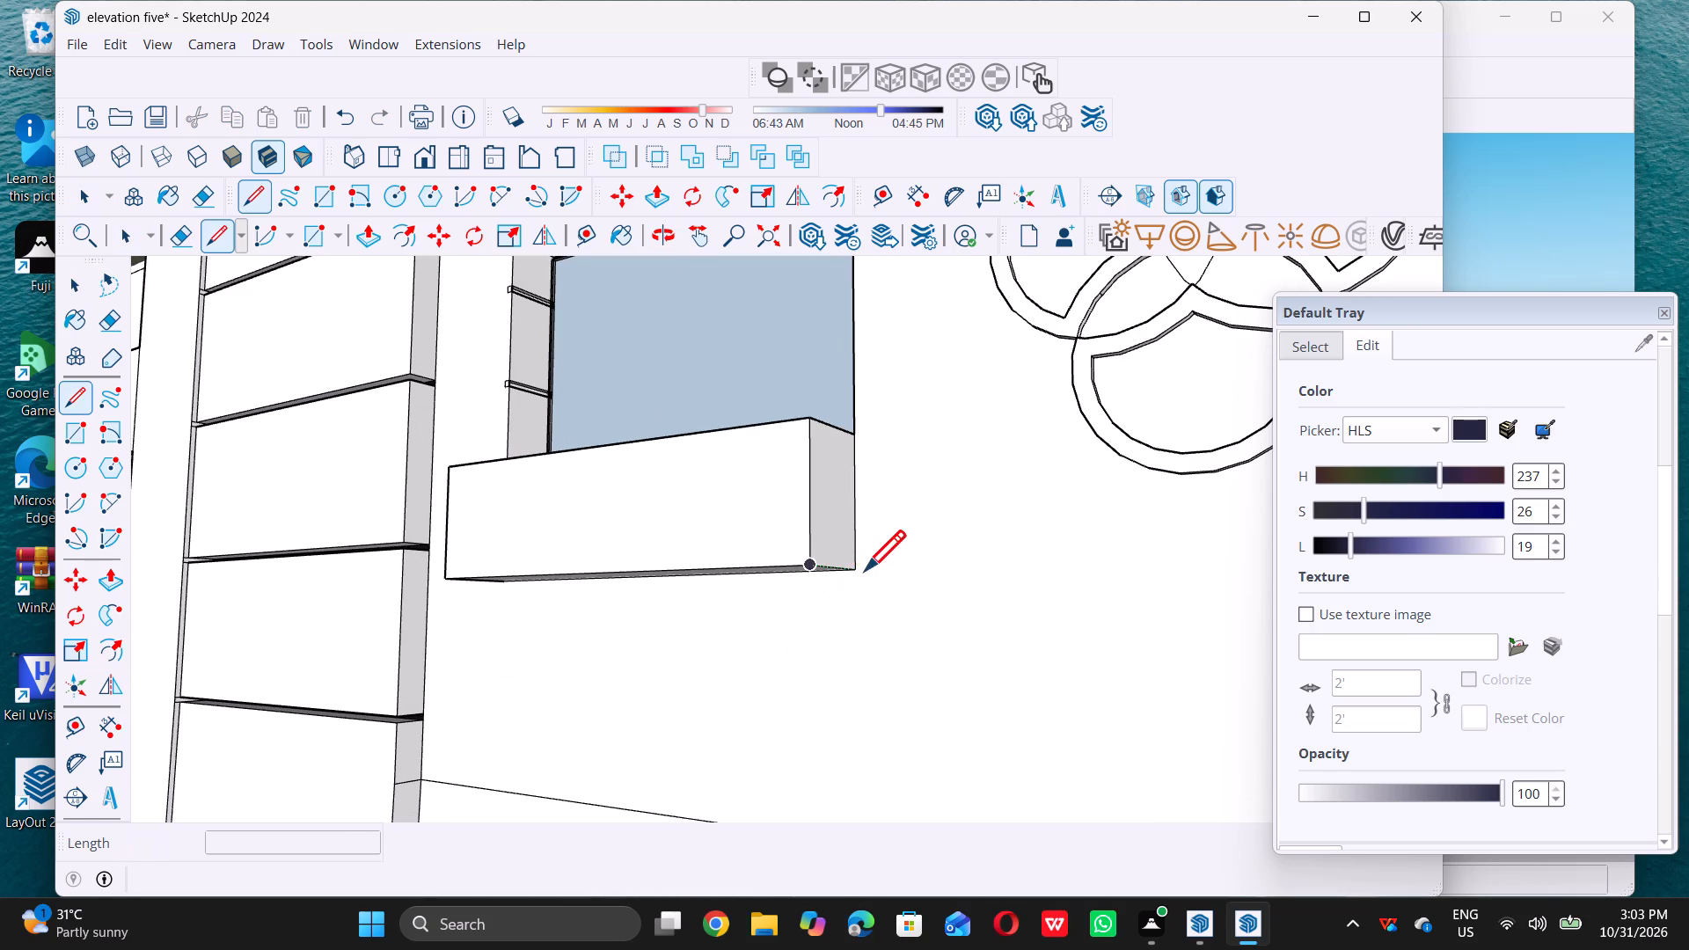
{"action": "left_click", "coordinate": [858, 569]}
{"action": "scroll", "coordinate": [853, 574], "scroll_direction": "down", "scroll_amount": 5}
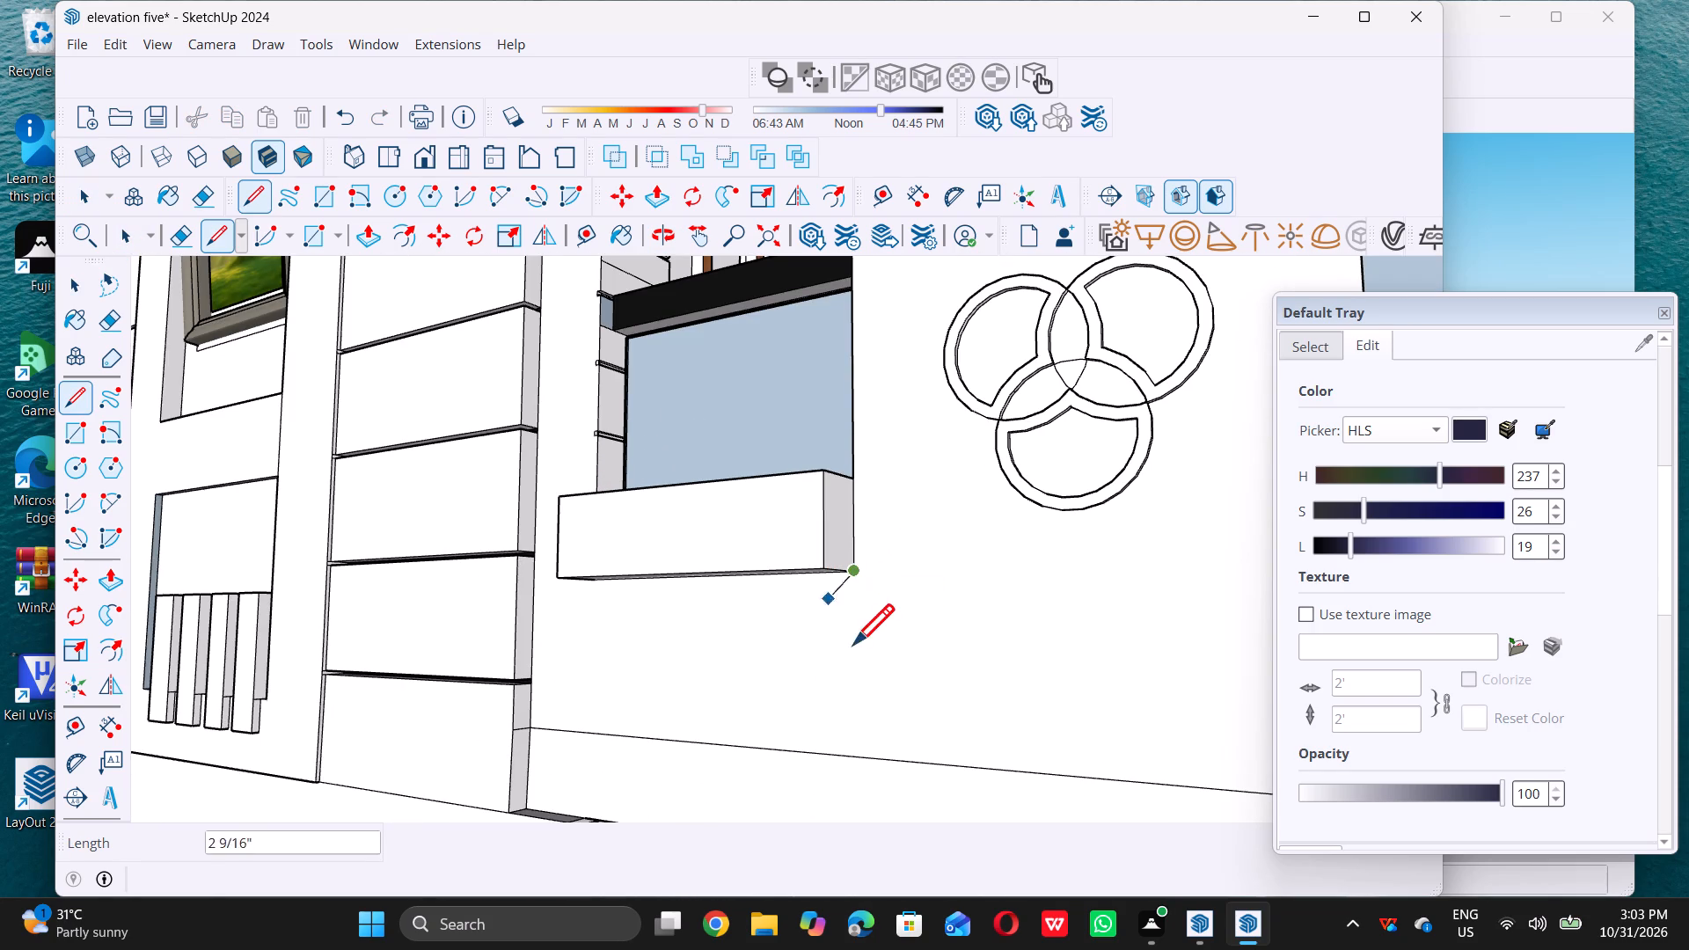
{"action": "triple_click", "coordinate": [854, 753]}
{"action": "key", "text": "space"}
Paint the middle-floor balcony wall around the three-circle emblem and its adjoining corner column with the dark blue material.
{"action": "scroll", "coordinate": [824, 752], "scroll_direction": "down", "scroll_amount": 18}
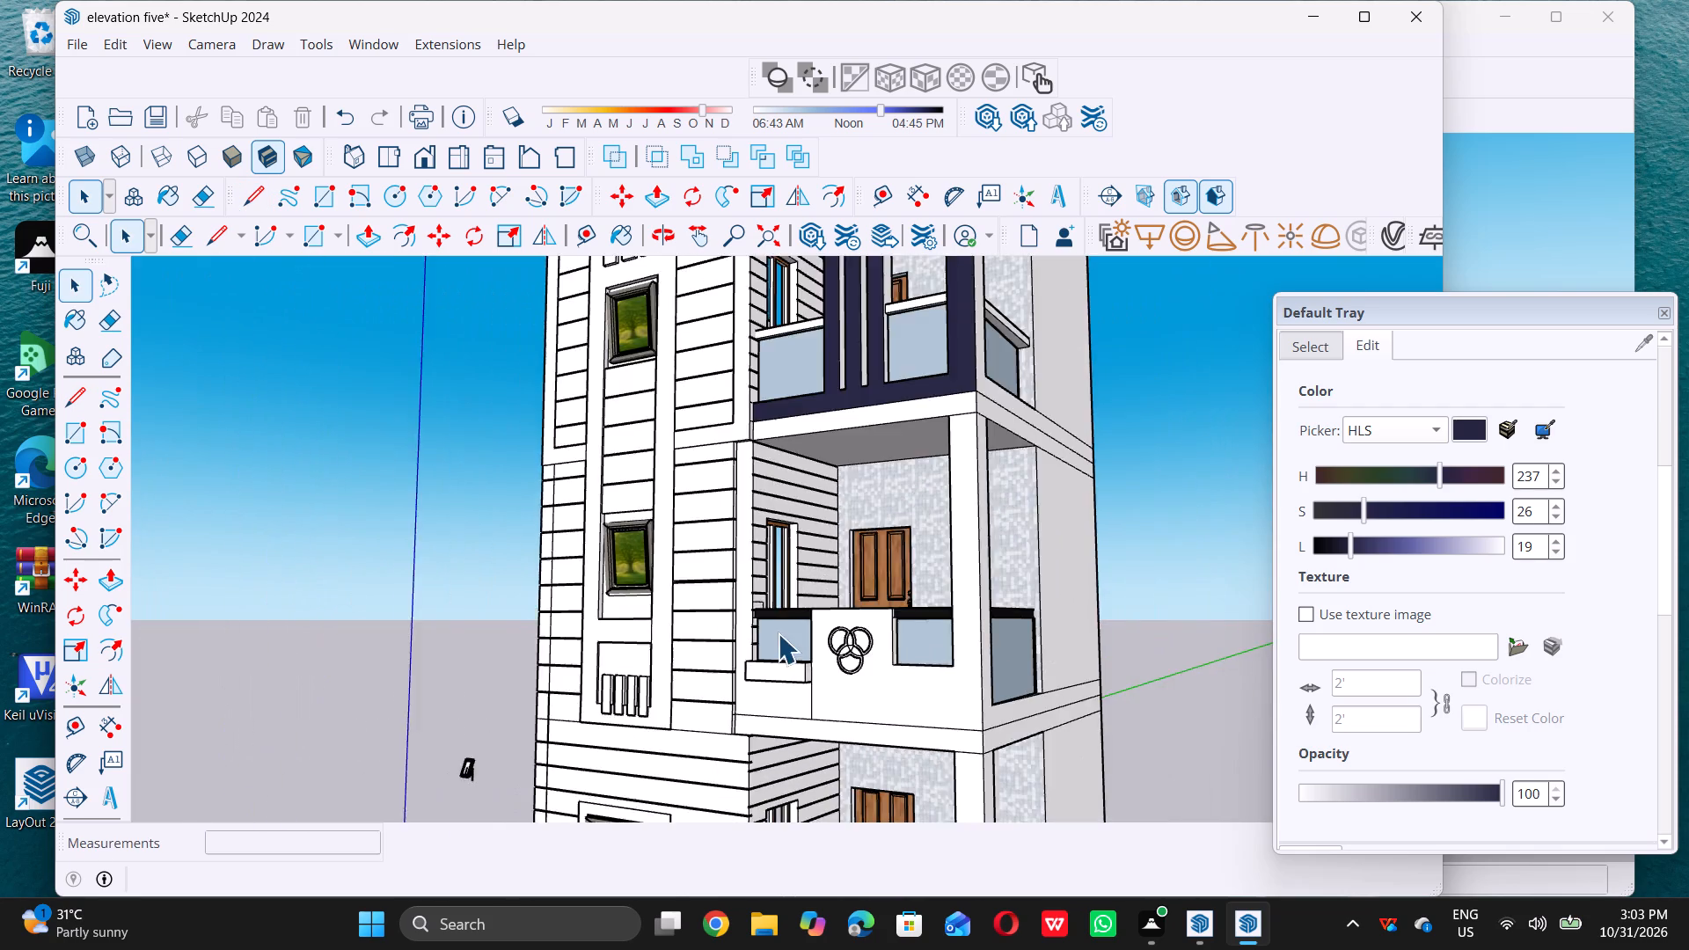
{"action": "scroll", "coordinate": [778, 633], "scroll_direction": "down", "scroll_amount": 11}
{"action": "middle_click_drag", "start_coordinate": [776, 671], "coordinate": [828, 651]}
{"action": "middle_click", "coordinate": [829, 650]}
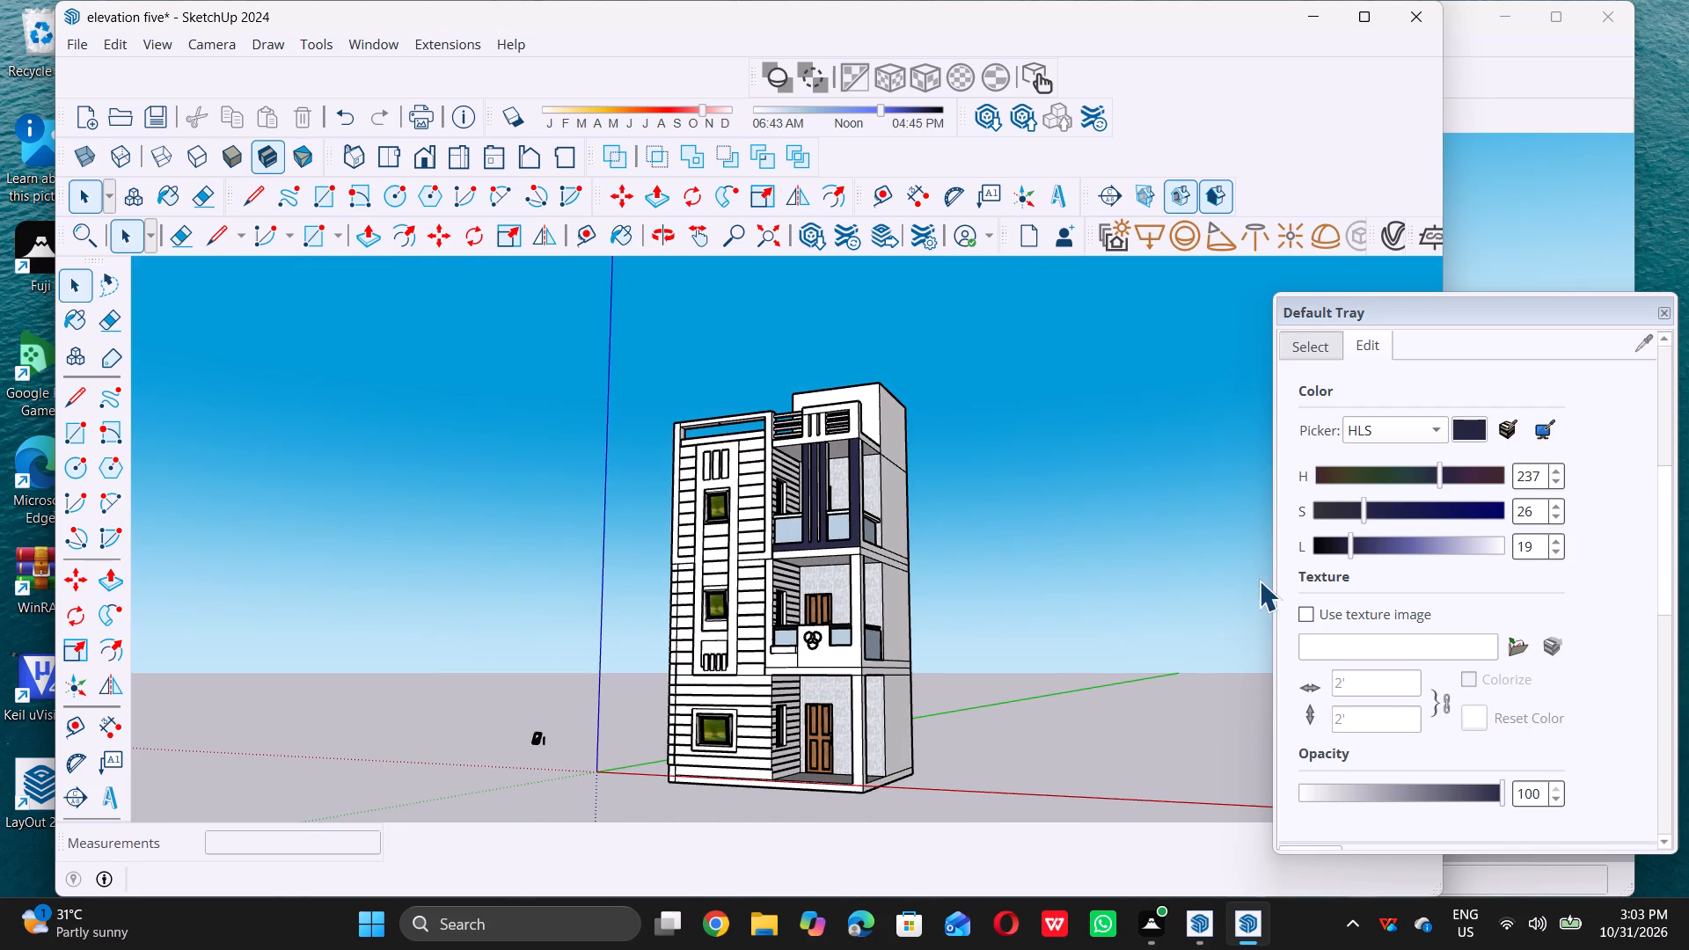
{"action": "scroll", "coordinate": [1283, 573], "scroll_direction": "up", "scroll_amount": 5}
{"action": "left_click", "coordinate": [1290, 581]}
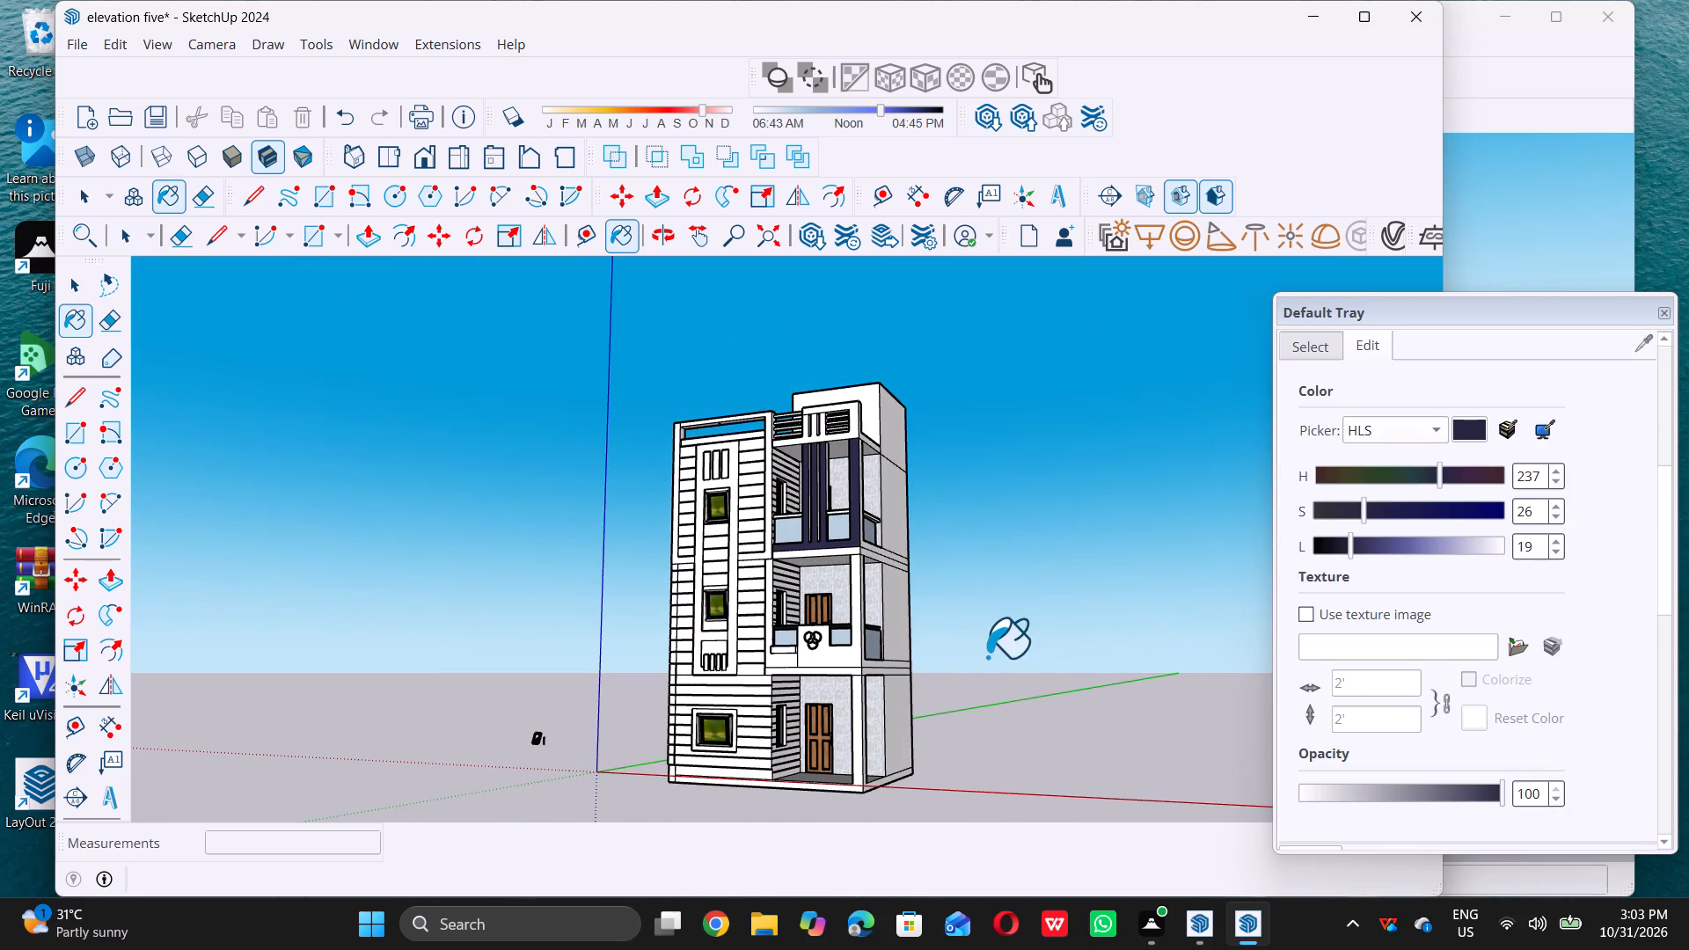
{"action": "scroll", "coordinate": [829, 676], "scroll_direction": "up", "scroll_amount": 10}
{"action": "left_click", "coordinate": [837, 641]}
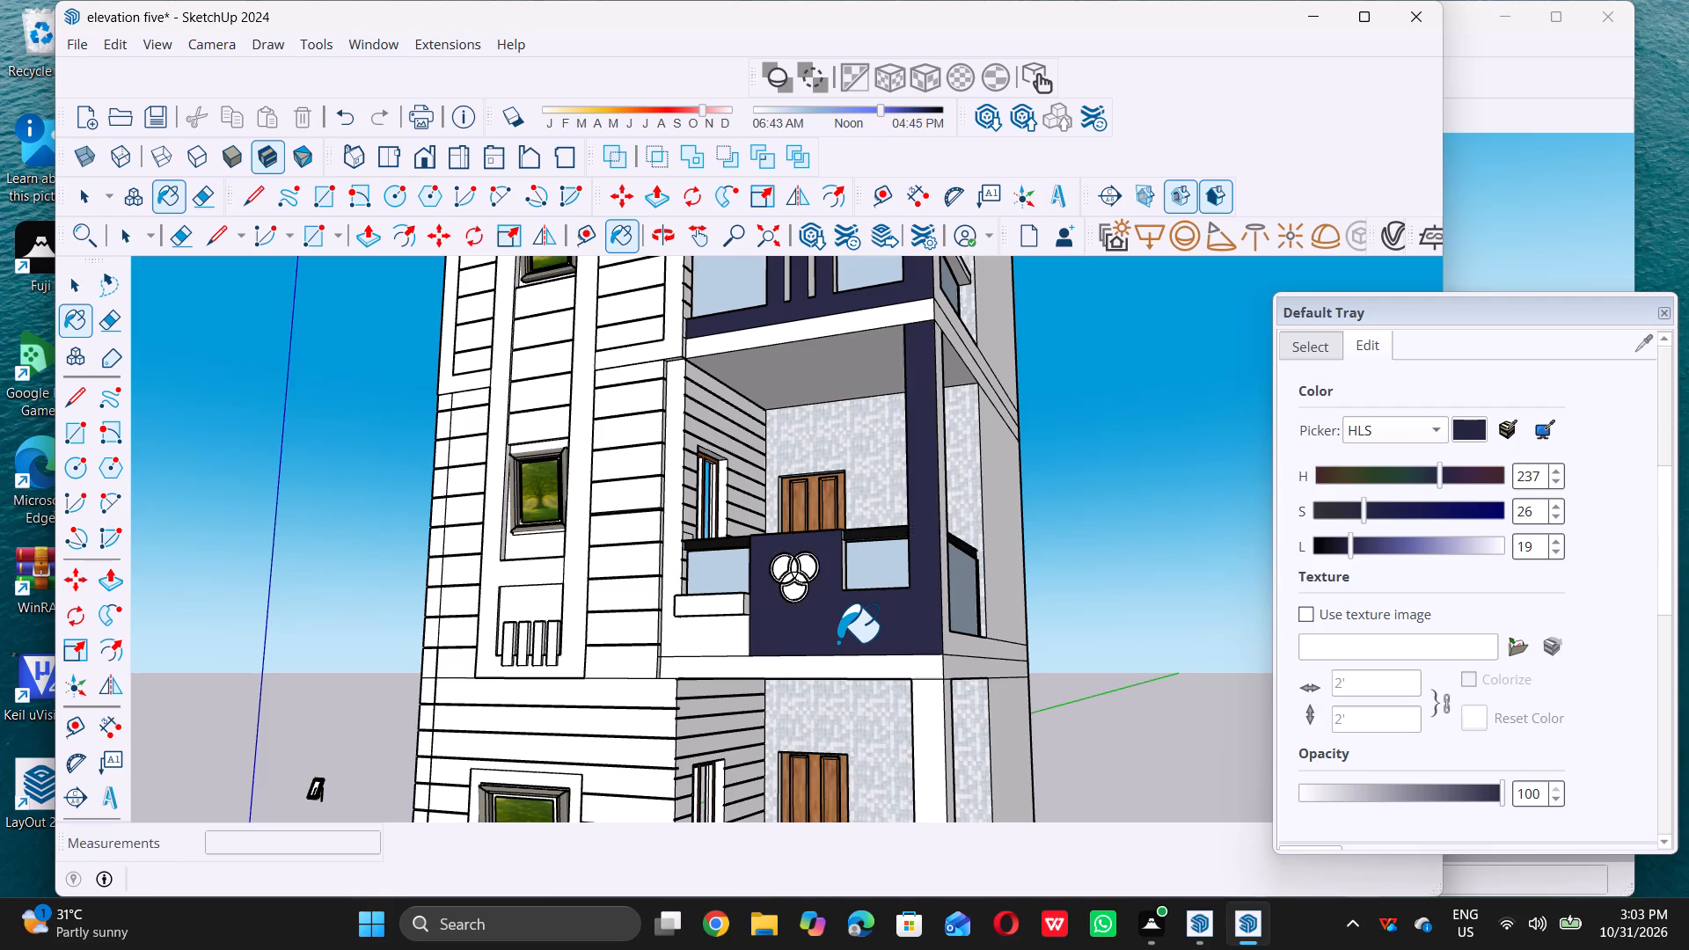
Paint the border frame around the top-floor grooved wall dark blue, including both vertical strips, the top band and the lower bands.
{"action": "scroll", "coordinate": [837, 639], "scroll_direction": "down", "scroll_amount": 14}
{"action": "middle_click_drag", "start_coordinate": [822, 672], "coordinate": [909, 654]}
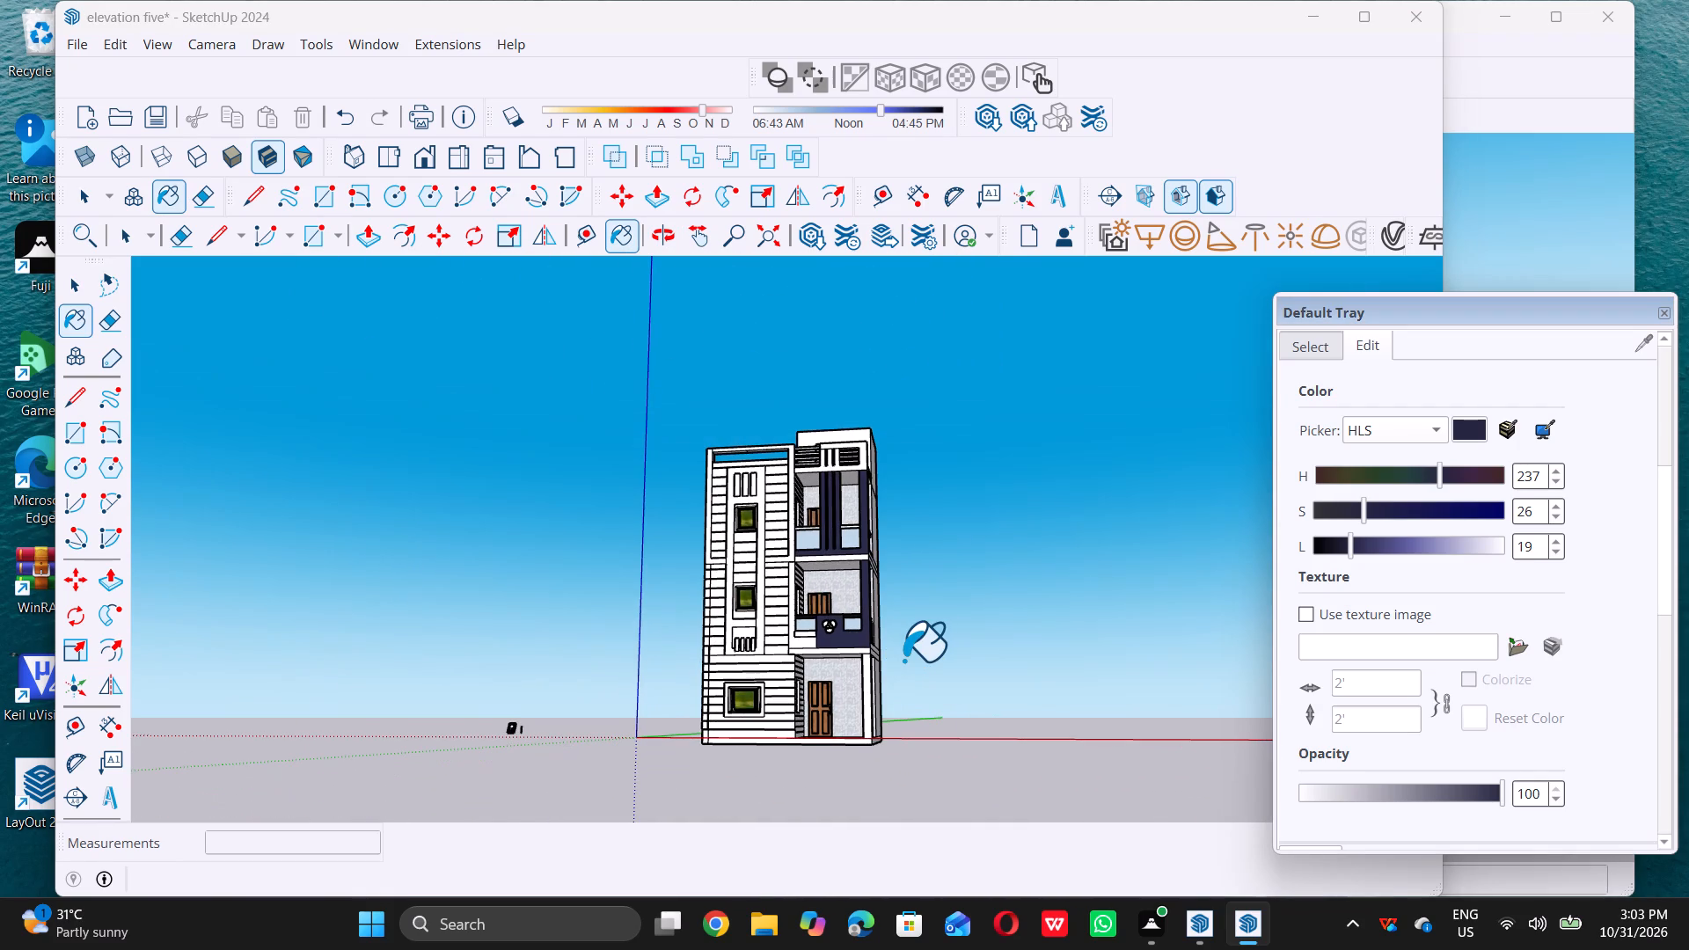
{"action": "scroll", "coordinate": [780, 520], "scroll_direction": "up", "scroll_amount": 2}
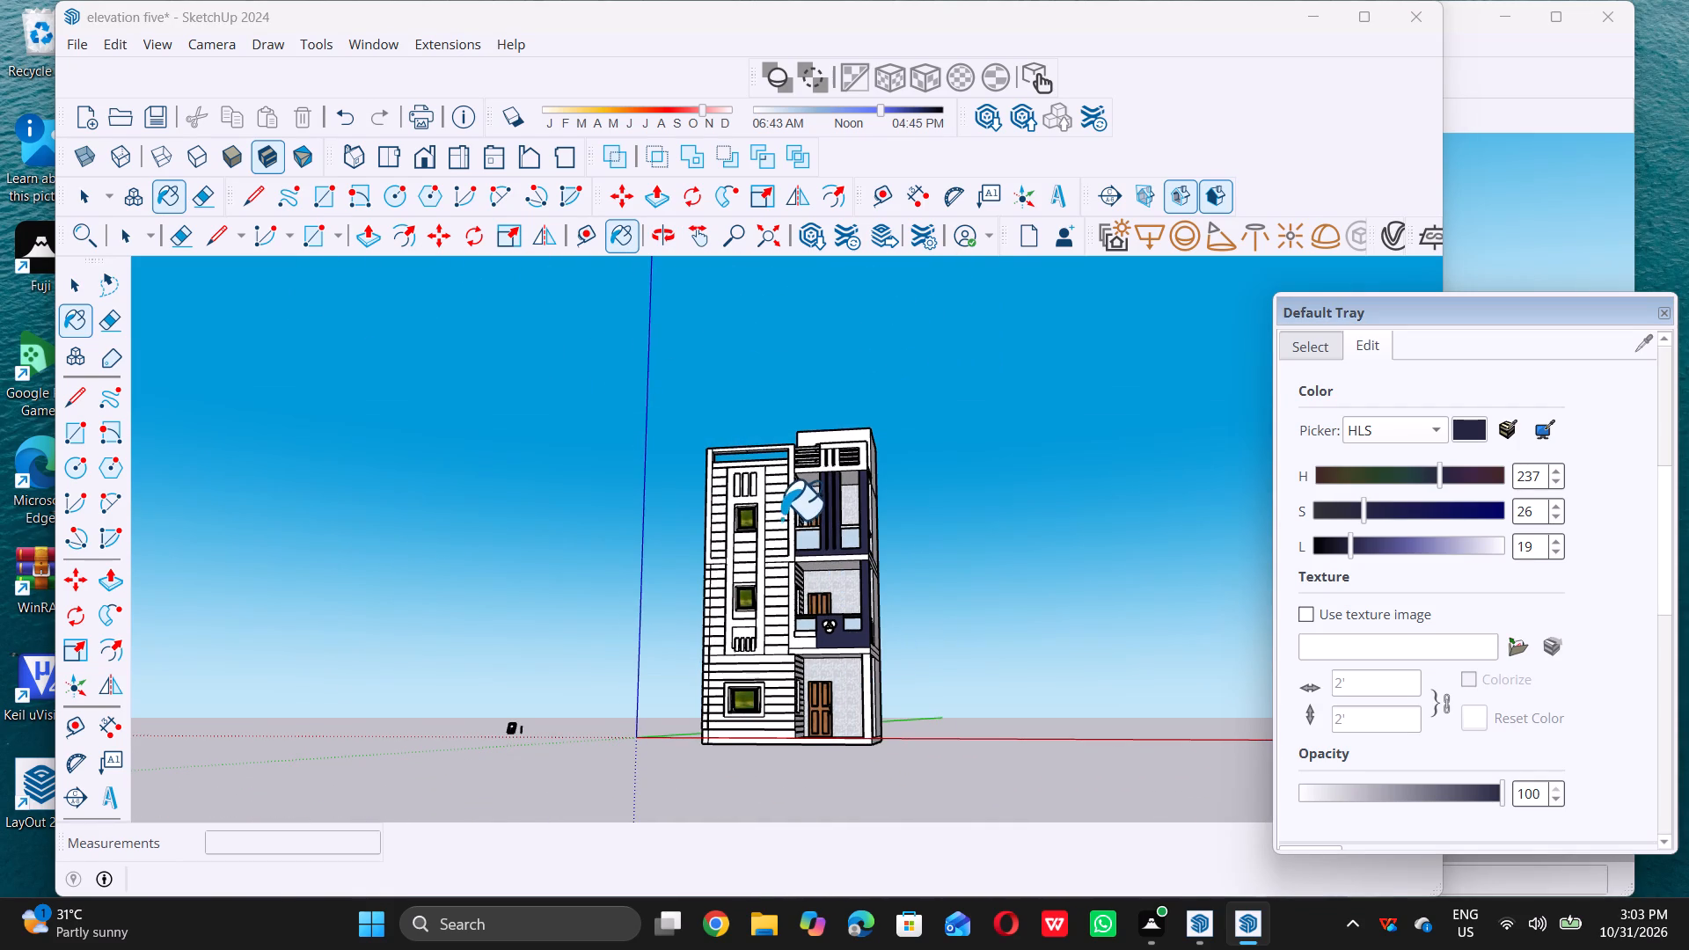
{"action": "scroll", "coordinate": [781, 518], "scroll_direction": "up", "scroll_amount": 16}
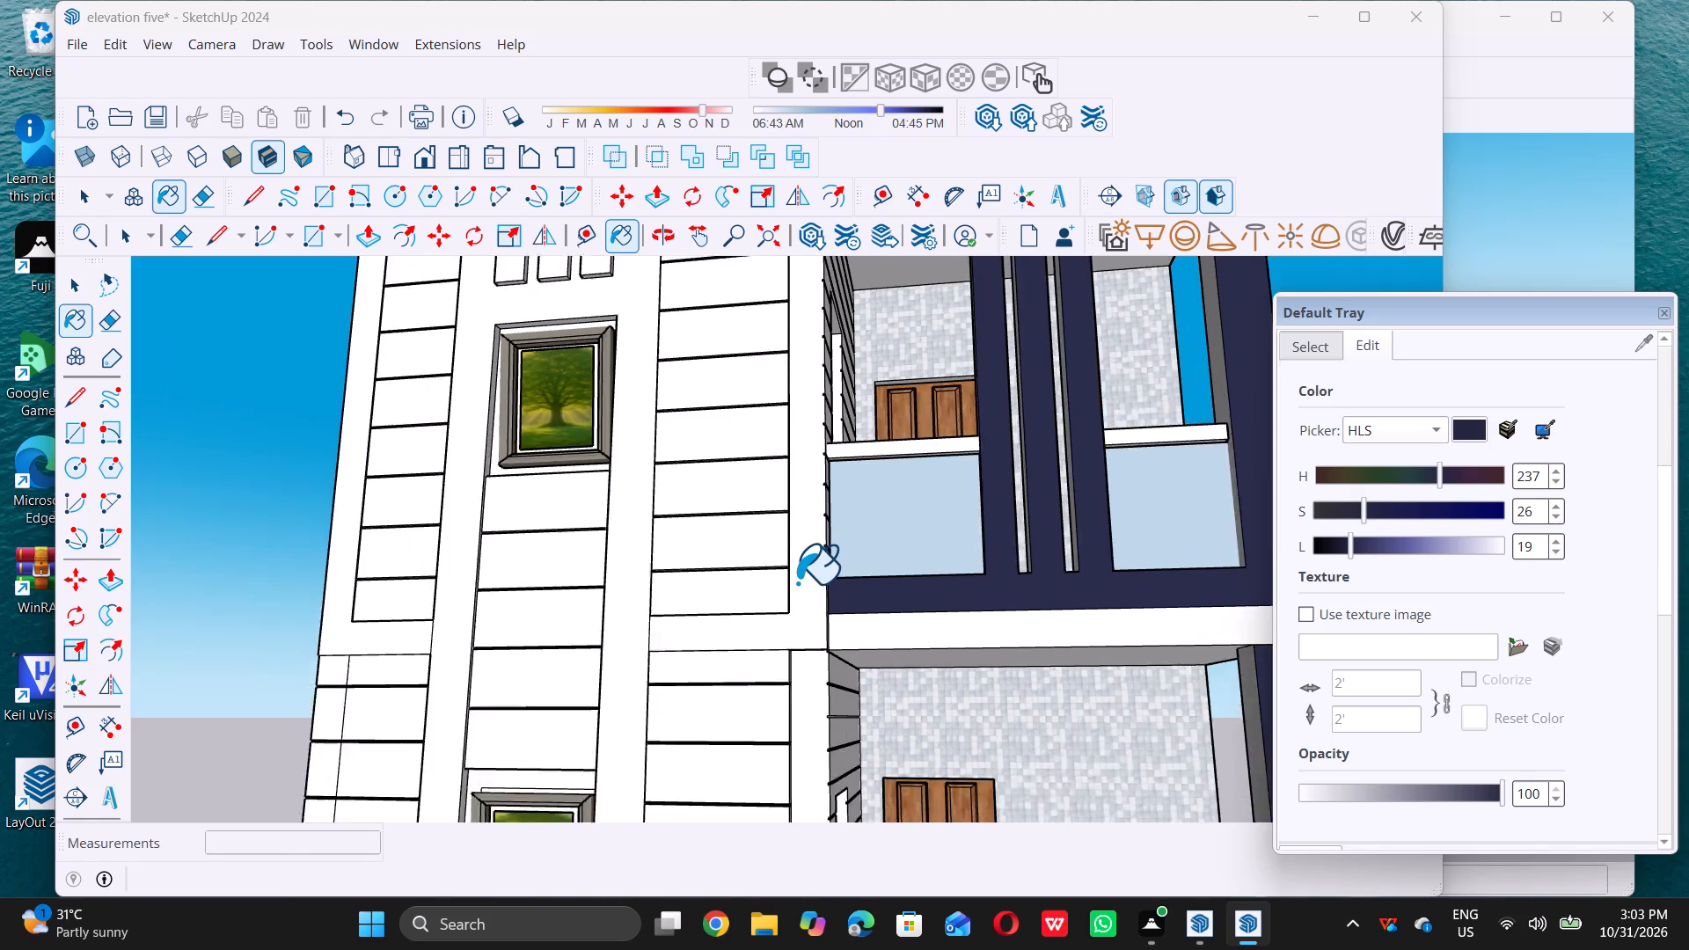
{"action": "left_click", "coordinate": [804, 579]}
{"action": "scroll", "coordinate": [807, 579], "scroll_direction": "down", "scroll_amount": 9}
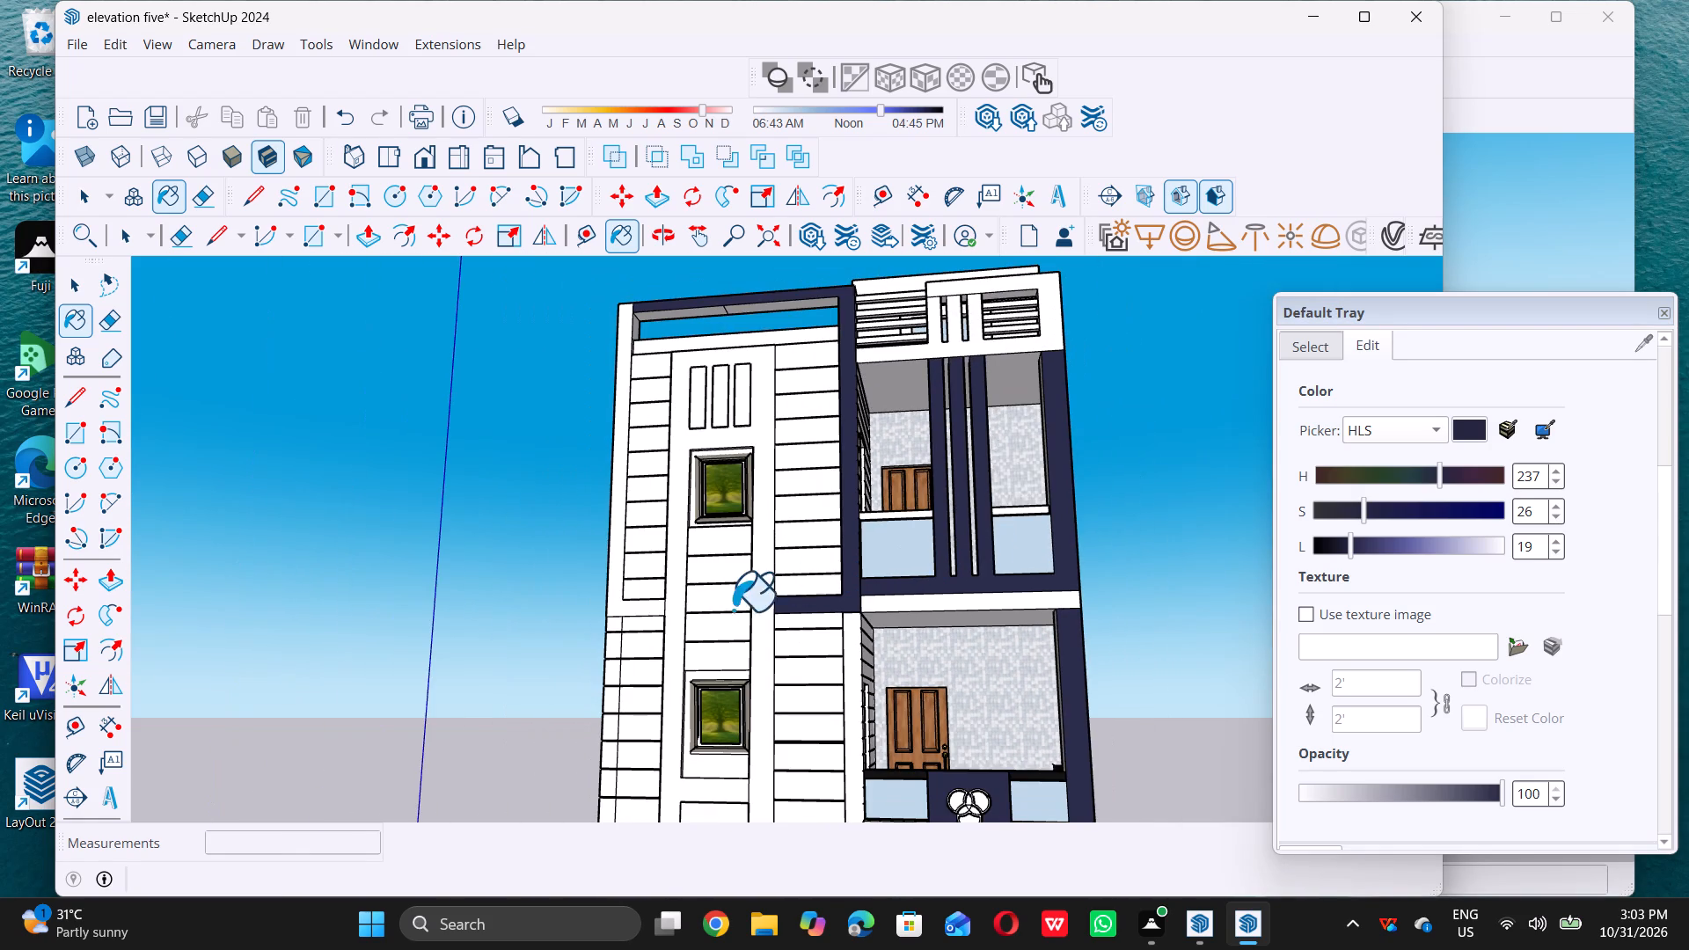
{"action": "scroll", "coordinate": [603, 608], "scroll_direction": "up", "scroll_amount": 5}
{"action": "left_click", "coordinate": [621, 588]}
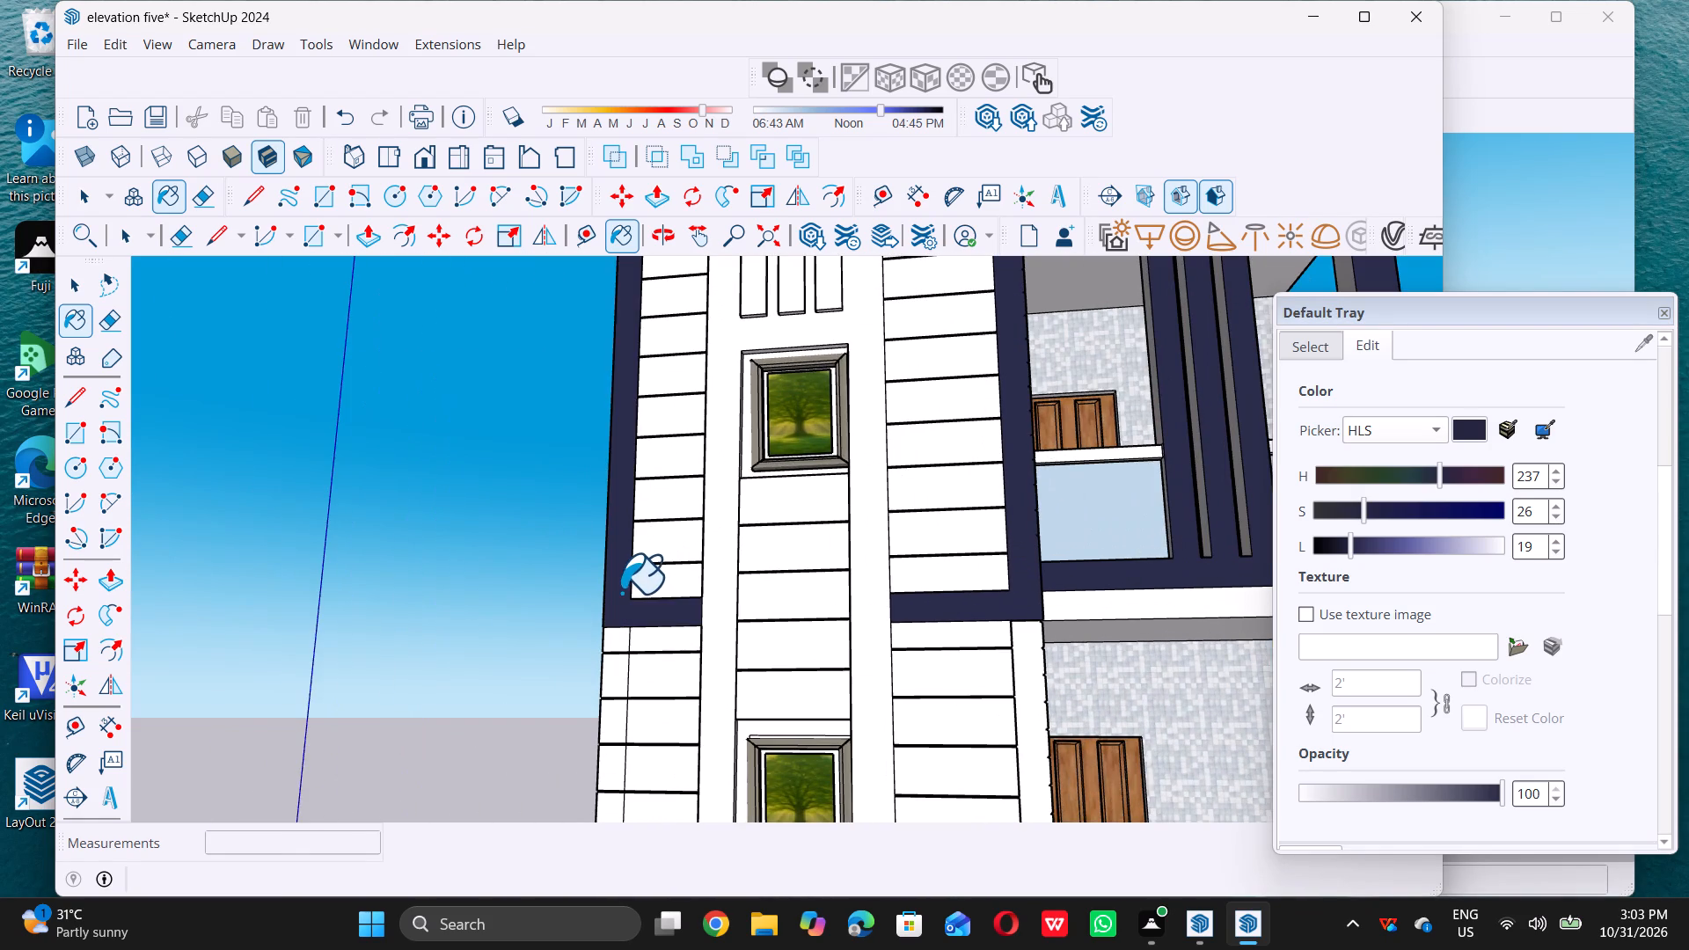
Paint the flat surround of the ground-floor window with the dark blue material.
{"action": "scroll", "coordinate": [625, 592], "scroll_direction": "down", "scroll_amount": 13}
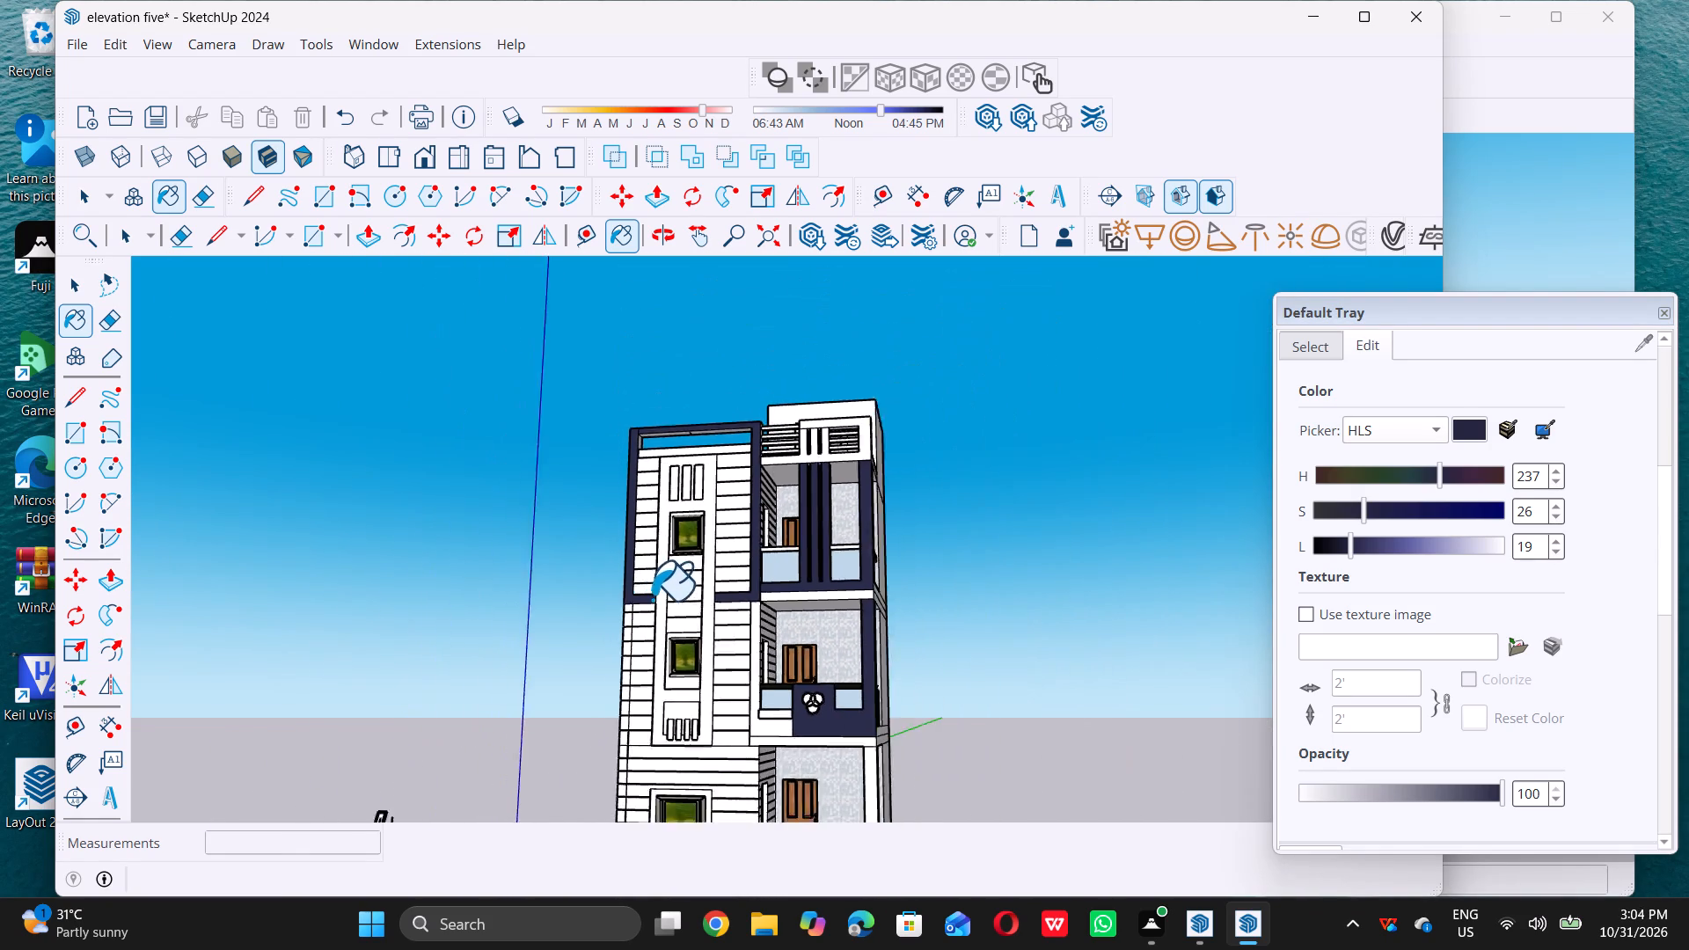
{"action": "scroll", "coordinate": [652, 599], "scroll_direction": "down", "scroll_amount": 1}
{"action": "scroll", "coordinate": [670, 704], "scroll_direction": "up", "scroll_amount": 6}
{"action": "scroll", "coordinate": [684, 644], "scroll_direction": "down", "scroll_amount": 6}
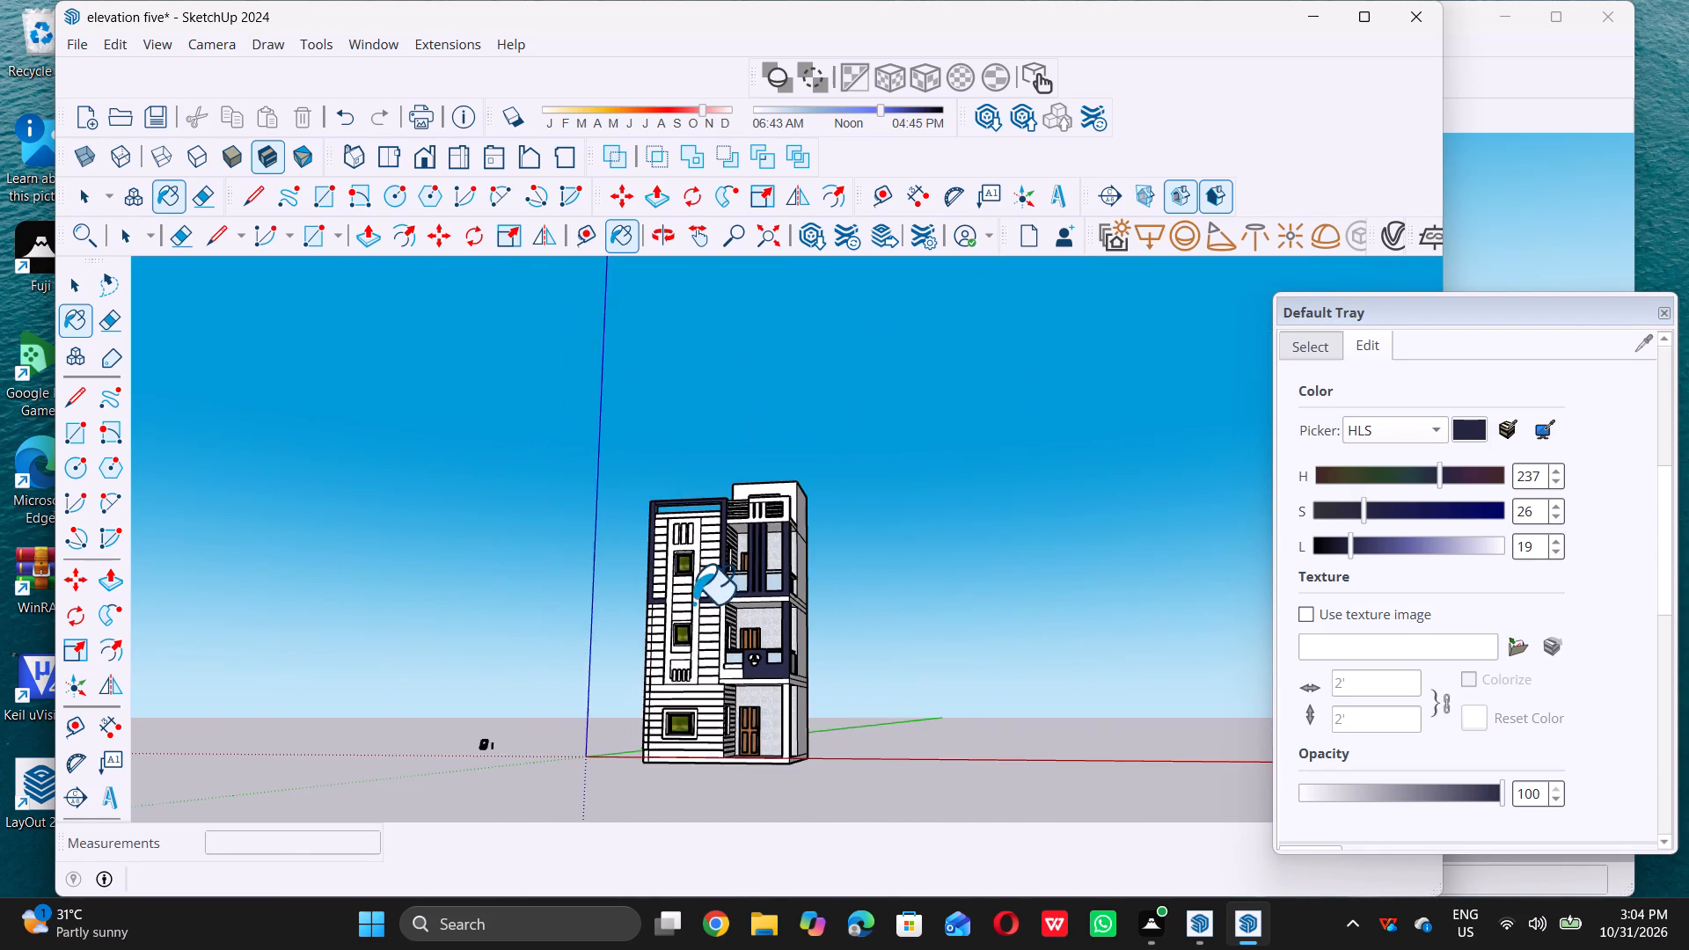
{"action": "scroll", "coordinate": [676, 691], "scroll_direction": "up", "scroll_amount": 12}
{"action": "scroll", "coordinate": [713, 669], "scroll_direction": "down", "scroll_amount": 10}
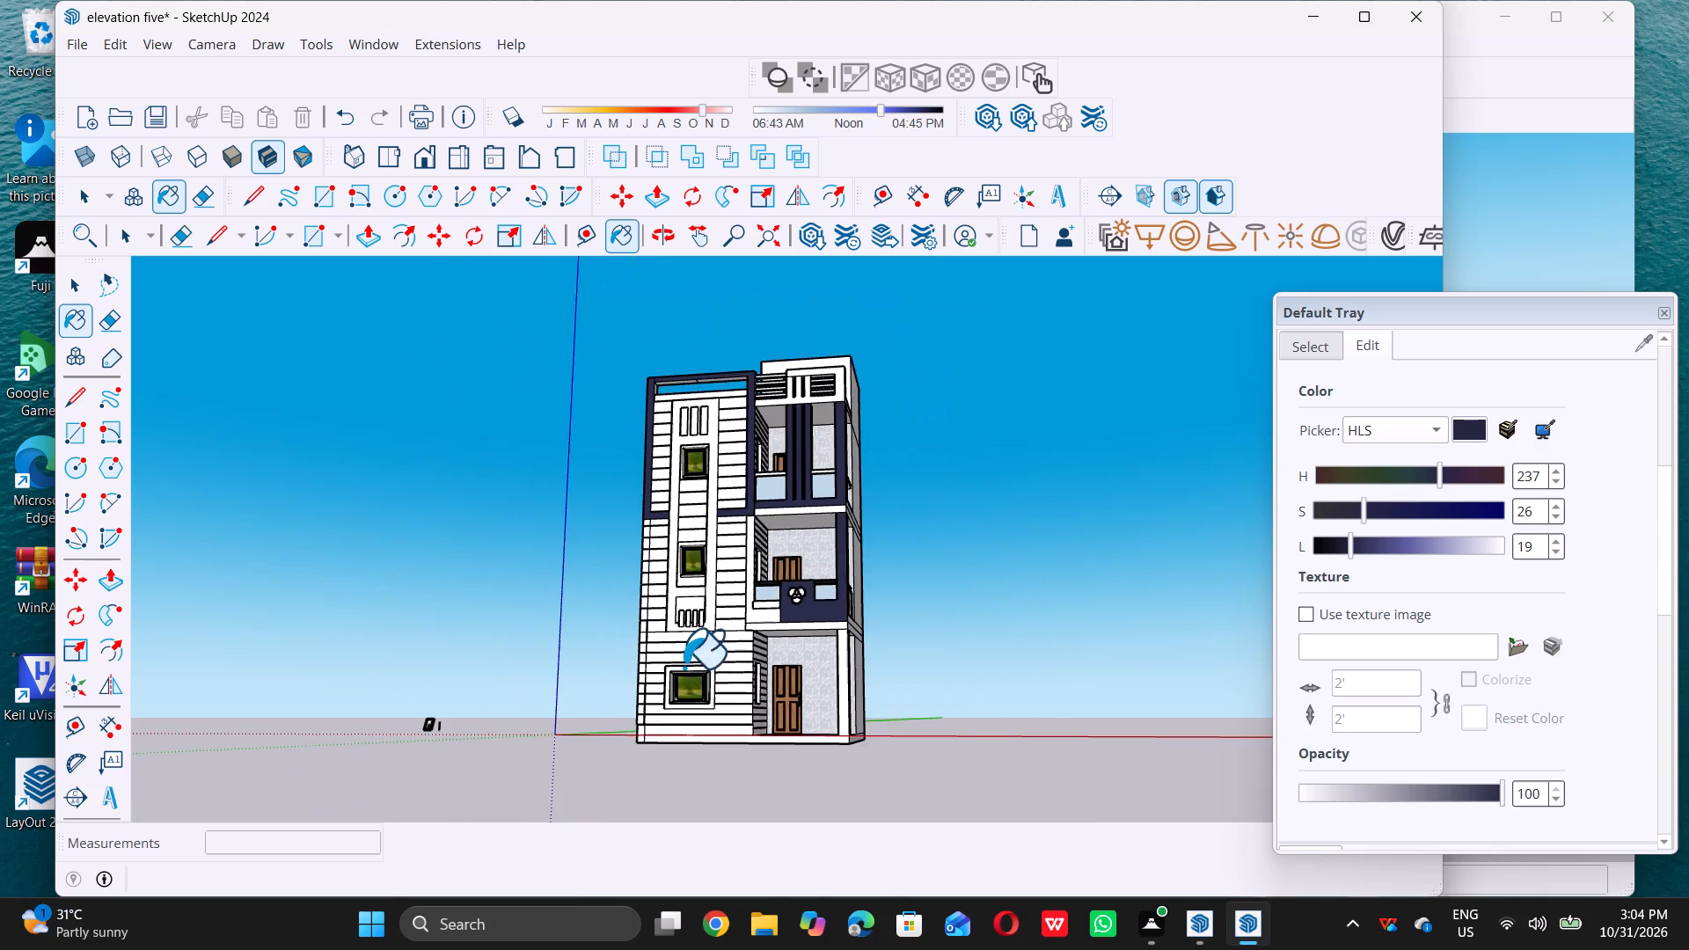
{"action": "scroll", "coordinate": [708, 718], "scroll_direction": "up", "scroll_amount": 20}
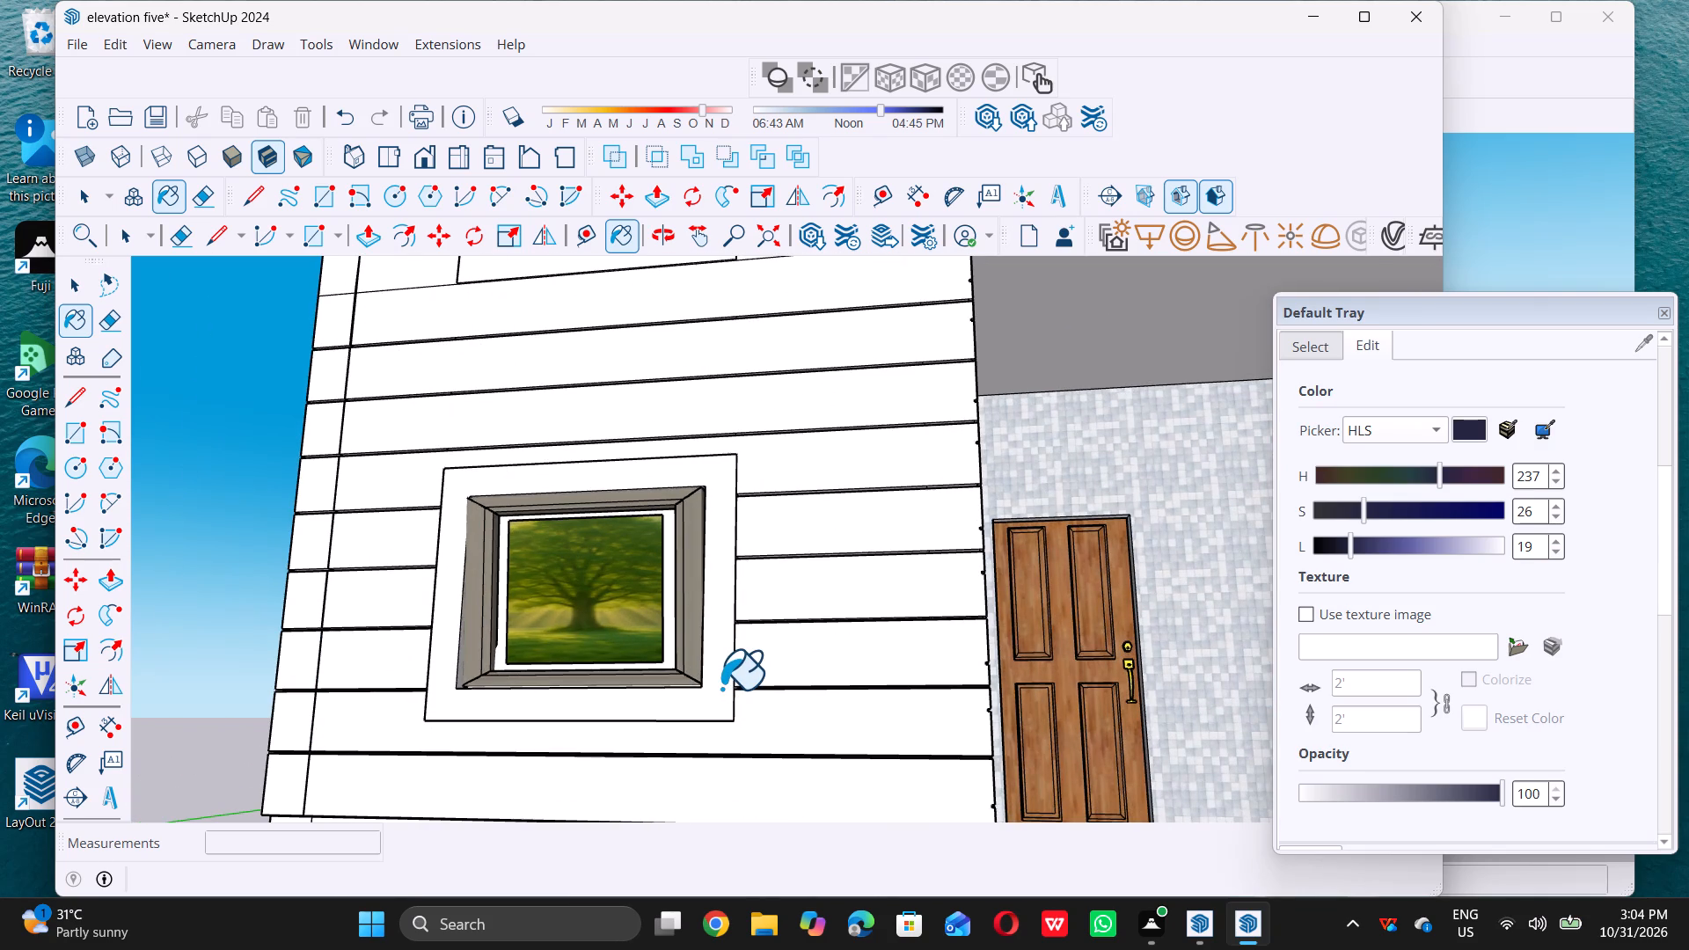
{"action": "left_click", "coordinate": [721, 688]}
Paint the recessed panel behind the four vertical bars below the middle-floor window dark blue.
{"action": "scroll", "coordinate": [721, 688], "scroll_direction": "down", "scroll_amount": 8}
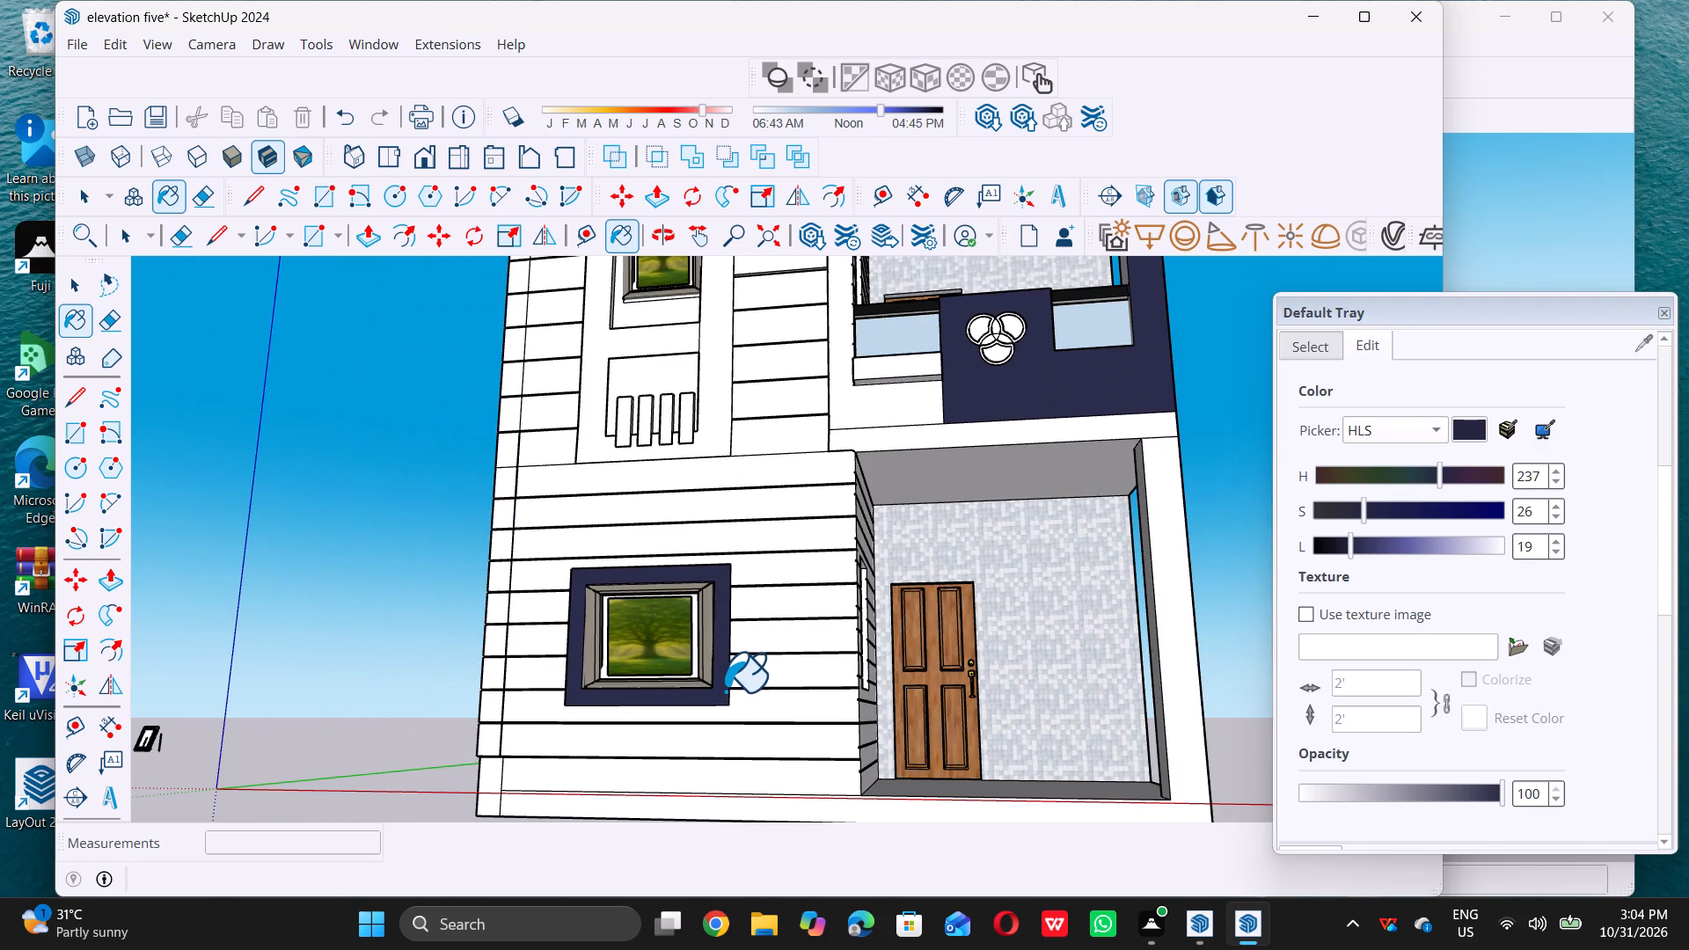
{"action": "scroll", "coordinate": [719, 697], "scroll_direction": "down", "scroll_amount": 3}
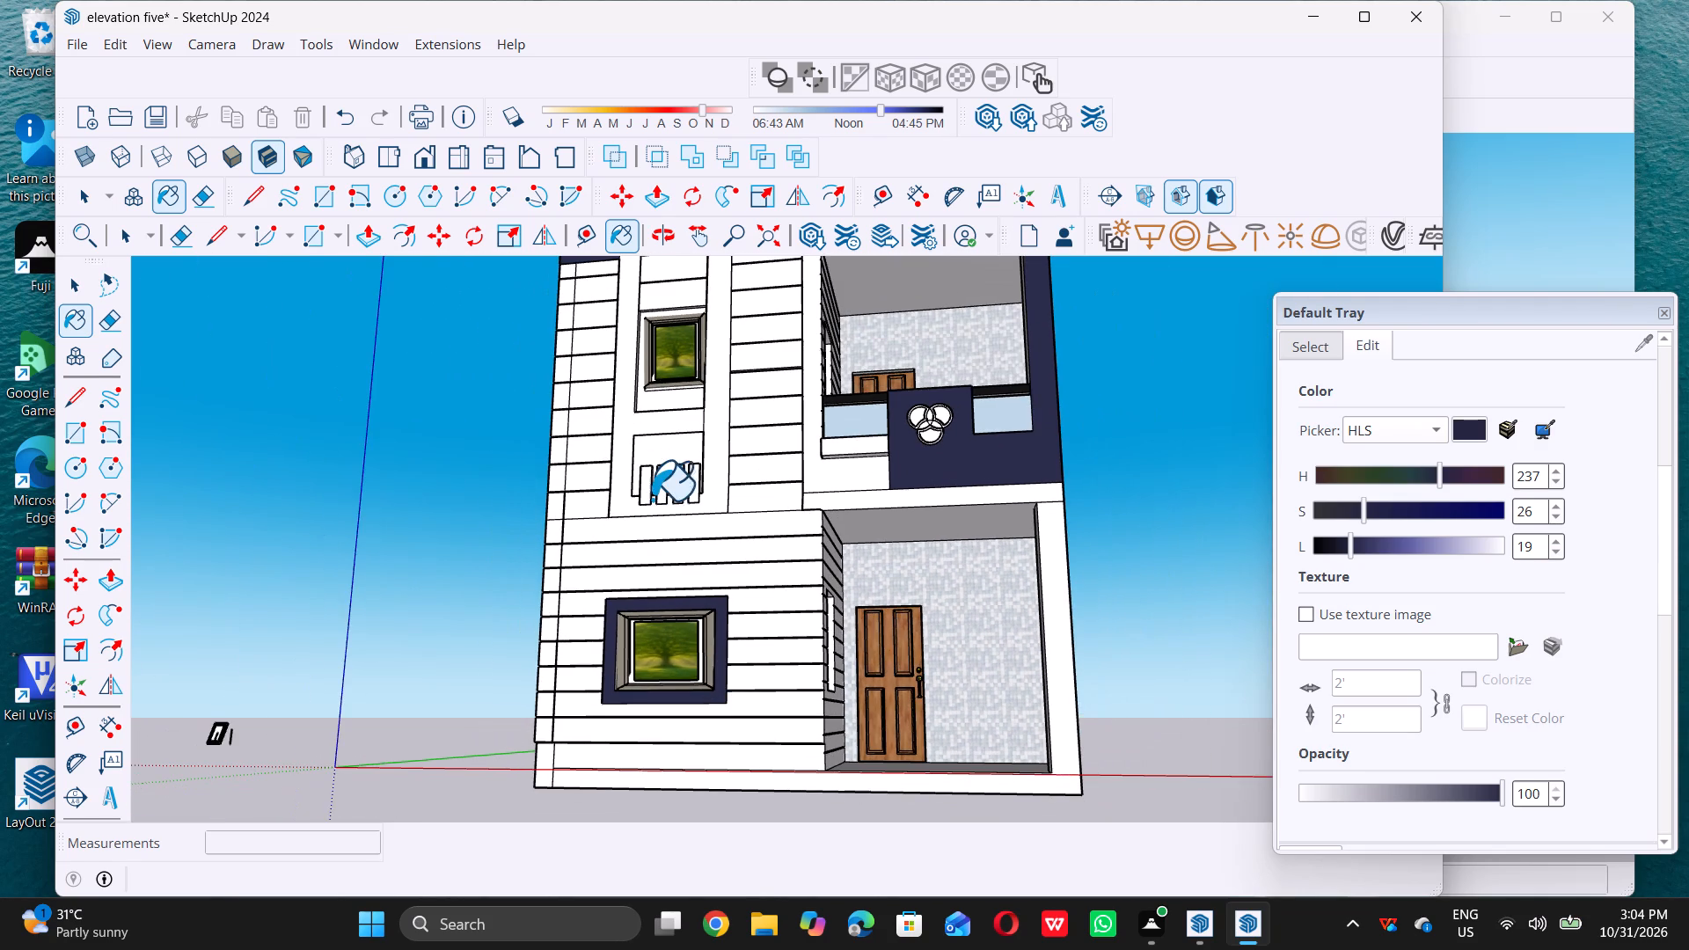
{"action": "scroll", "coordinate": [657, 458], "scroll_direction": "up", "scroll_amount": 12}
{"action": "left_click", "coordinate": [674, 451]}
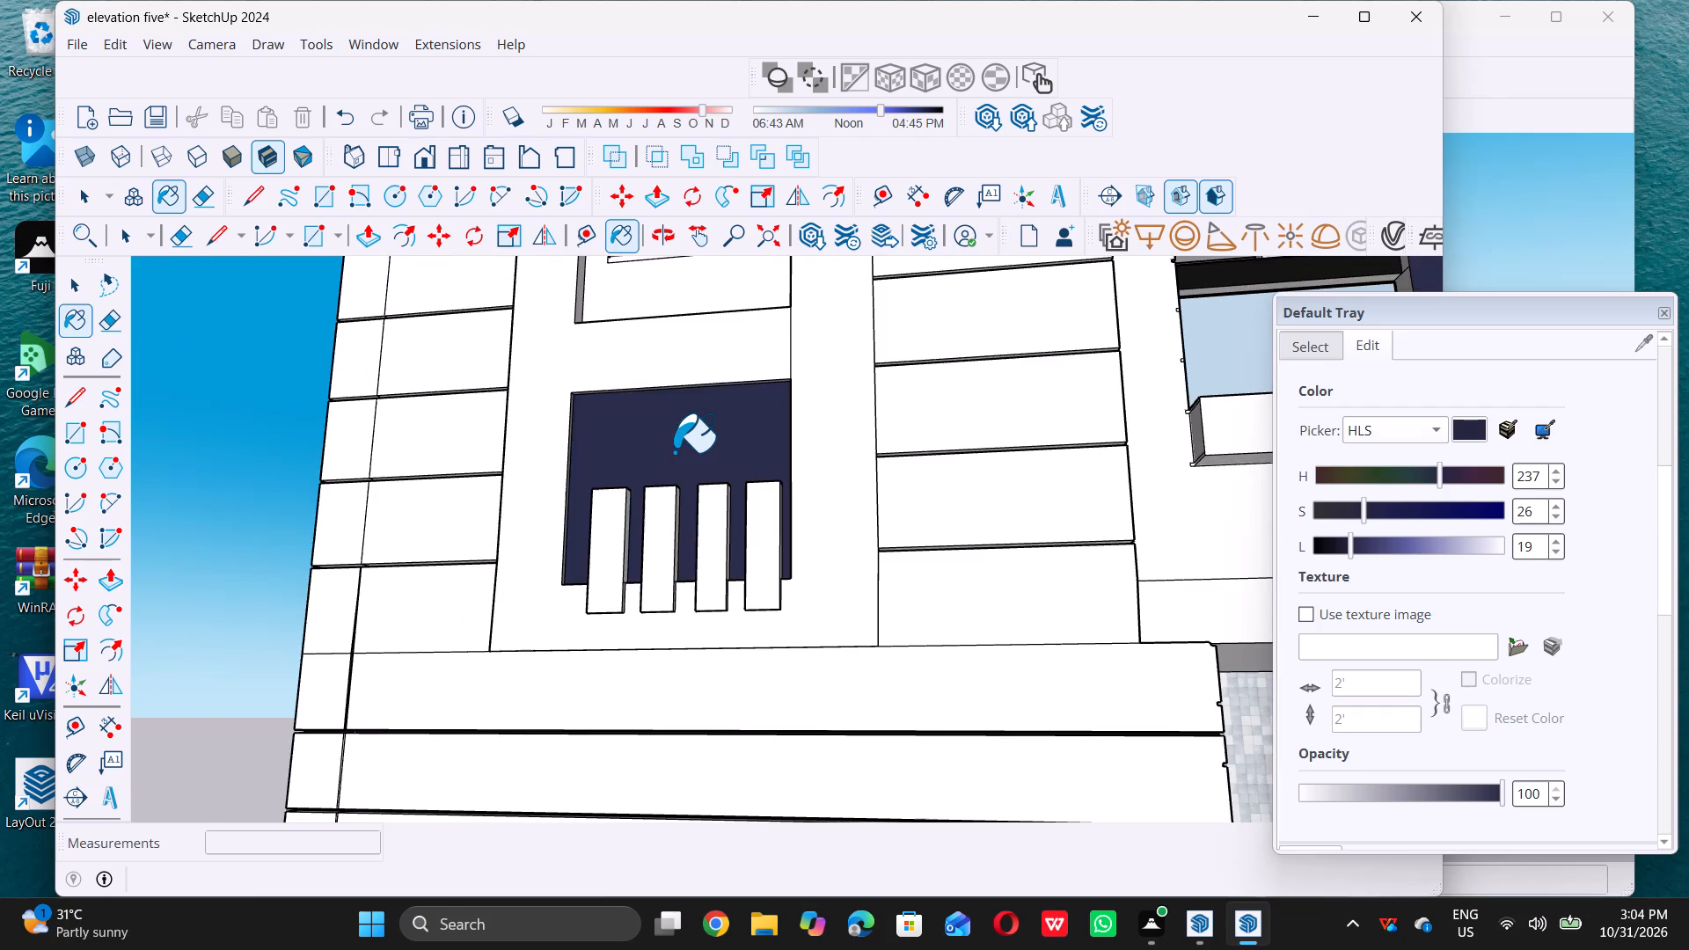
Examine the dark blue accents across the whole facade and around the ground-floor entrance from the front.
{"action": "scroll", "coordinate": [683, 451], "scroll_direction": "down", "scroll_amount": 7}
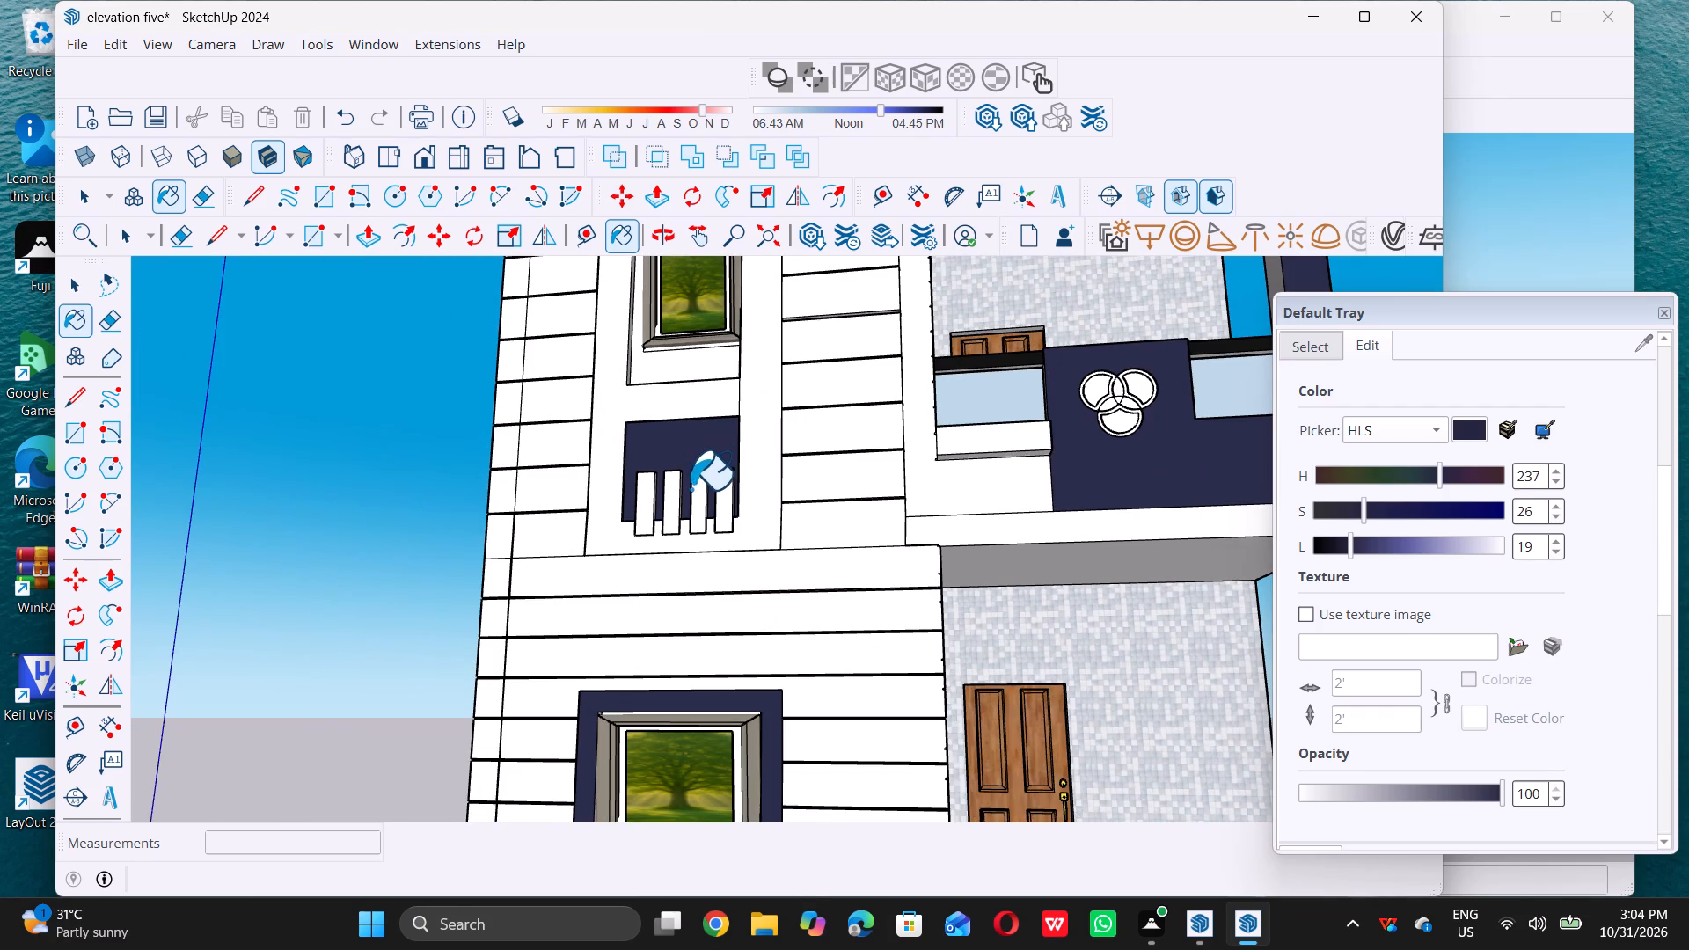
{"action": "scroll", "coordinate": [841, 443], "scroll_direction": "down", "scroll_amount": 5}
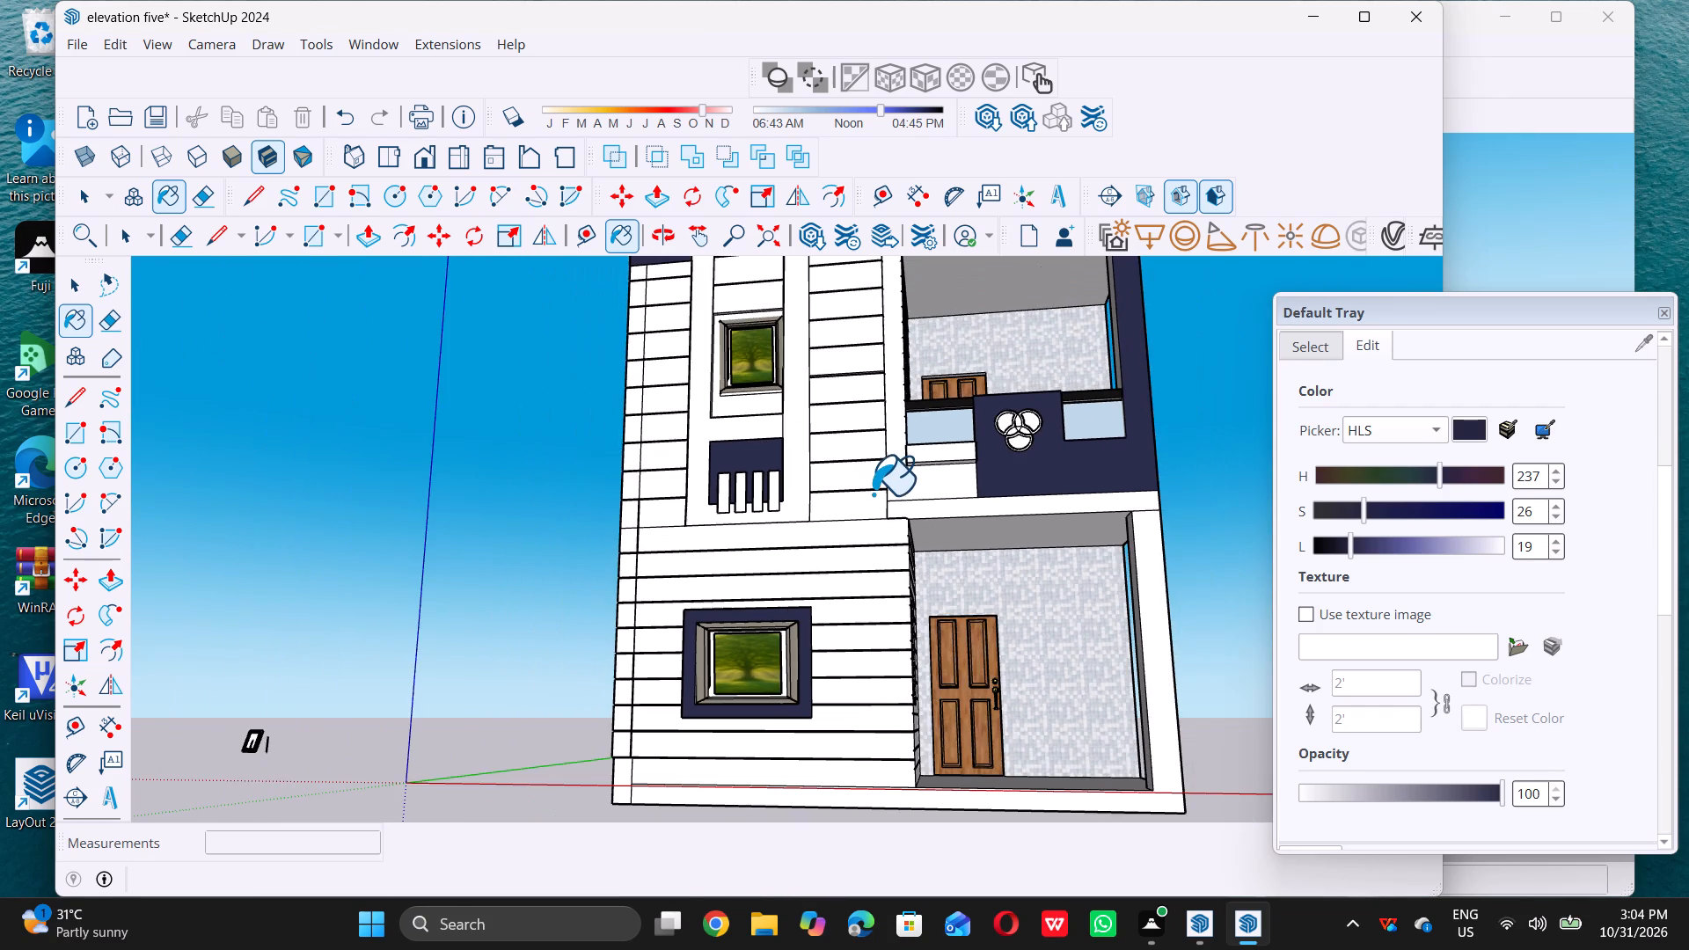
{"action": "scroll", "coordinate": [856, 508], "scroll_direction": "down", "scroll_amount": 11}
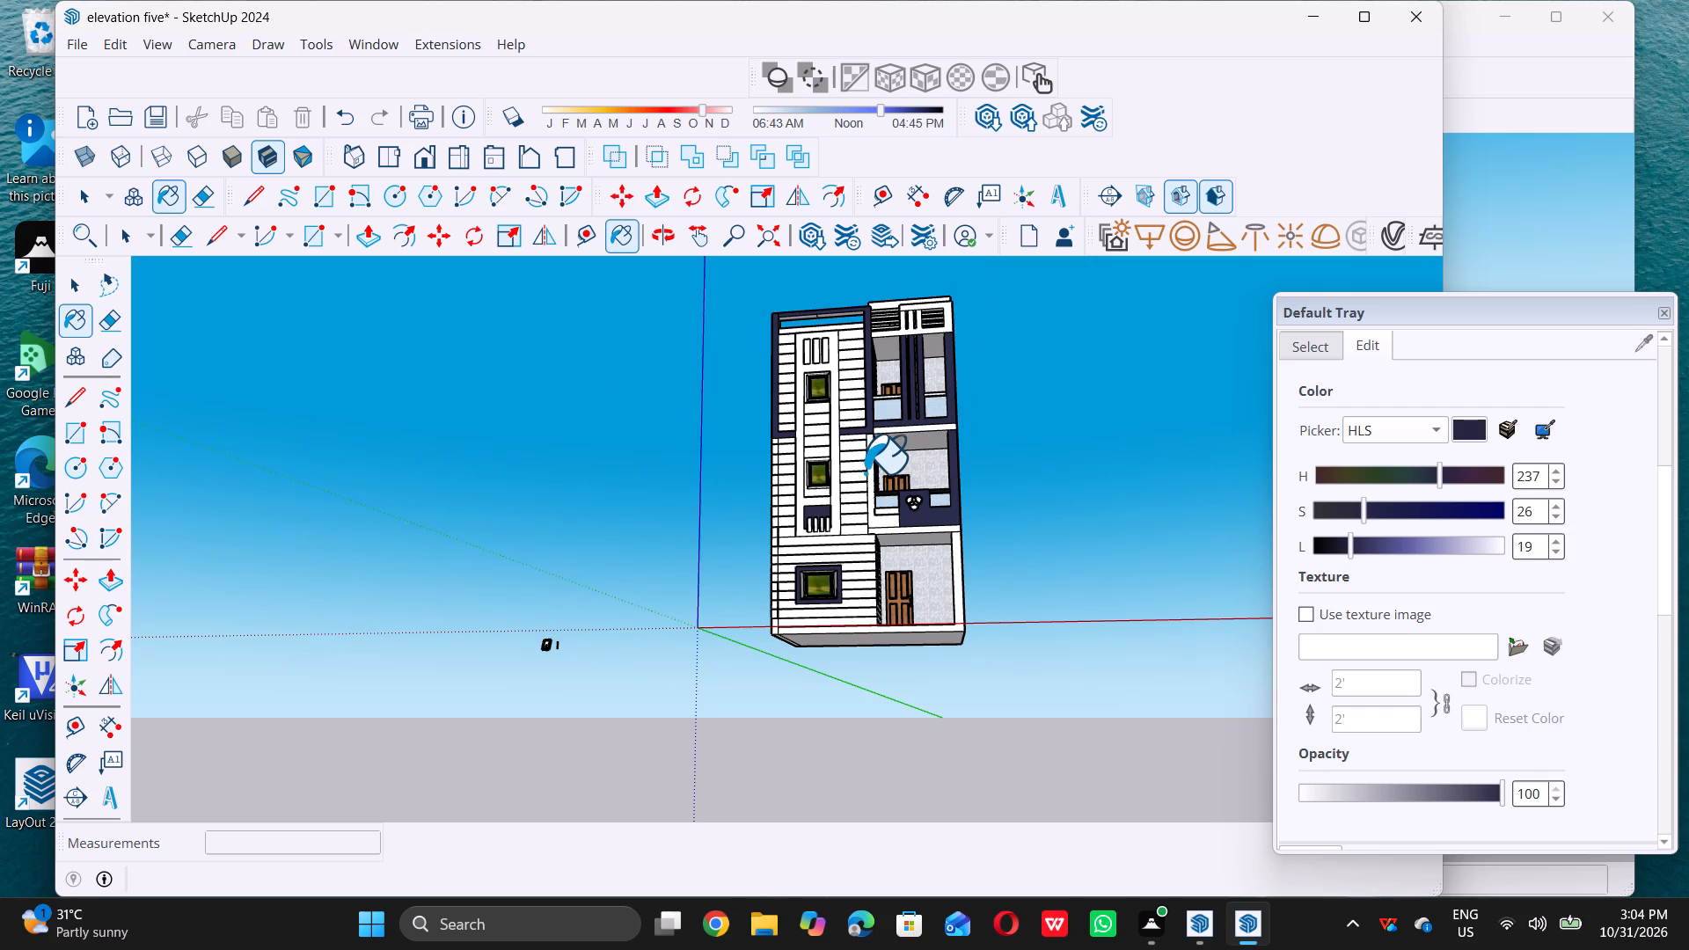
{"action": "scroll", "coordinate": [870, 470], "scroll_direction": "down", "scroll_amount": 4}
{"action": "middle_click_drag", "start_coordinate": [947, 363], "coordinate": [925, 556]}
{"action": "middle_click_drag", "start_coordinate": [879, 581], "coordinate": [946, 516]}
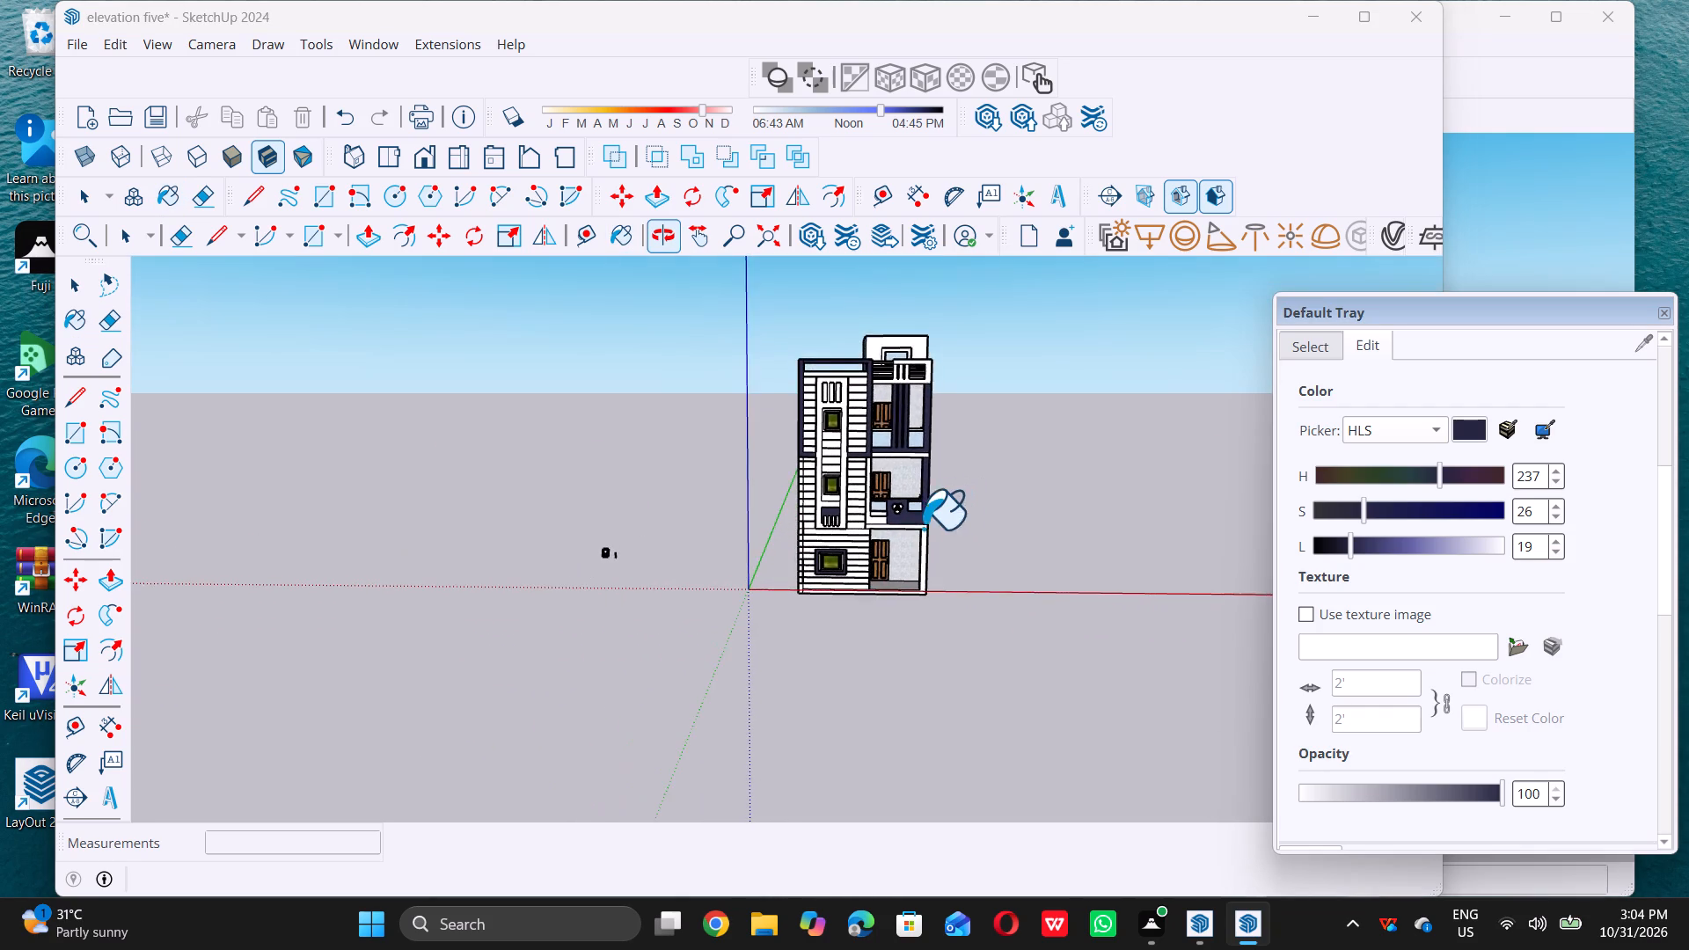
{"action": "scroll", "coordinate": [906, 536], "scroll_direction": "up", "scroll_amount": 13}
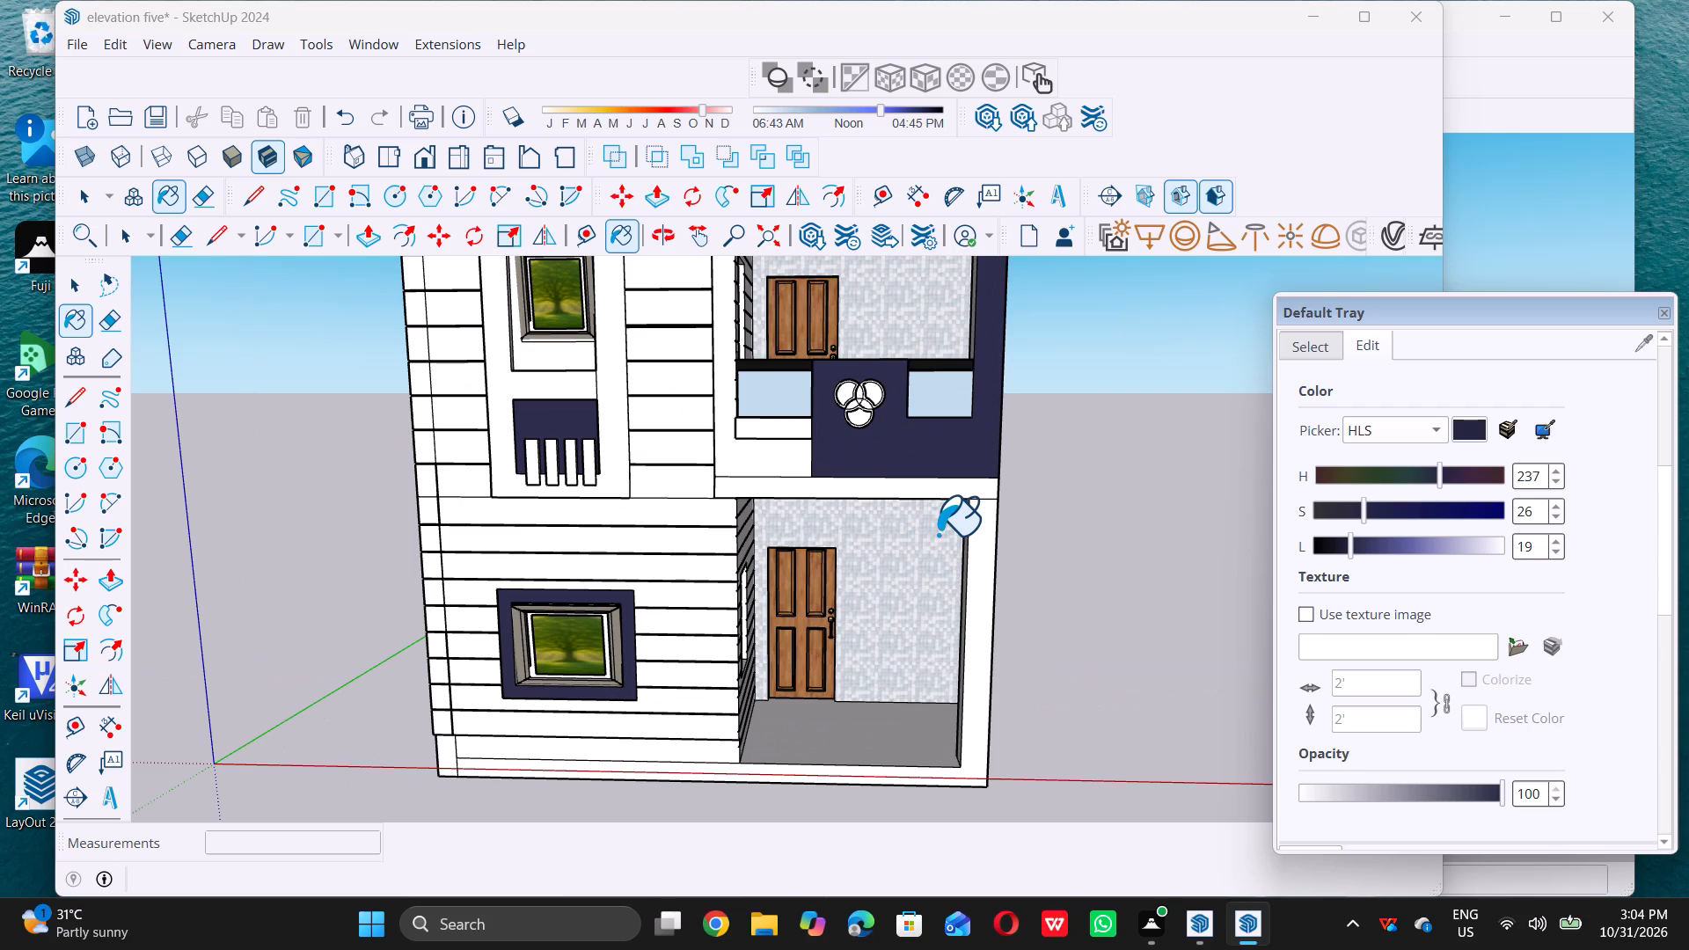
{"action": "scroll", "coordinate": [921, 553], "scroll_direction": "down", "scroll_amount": 2}
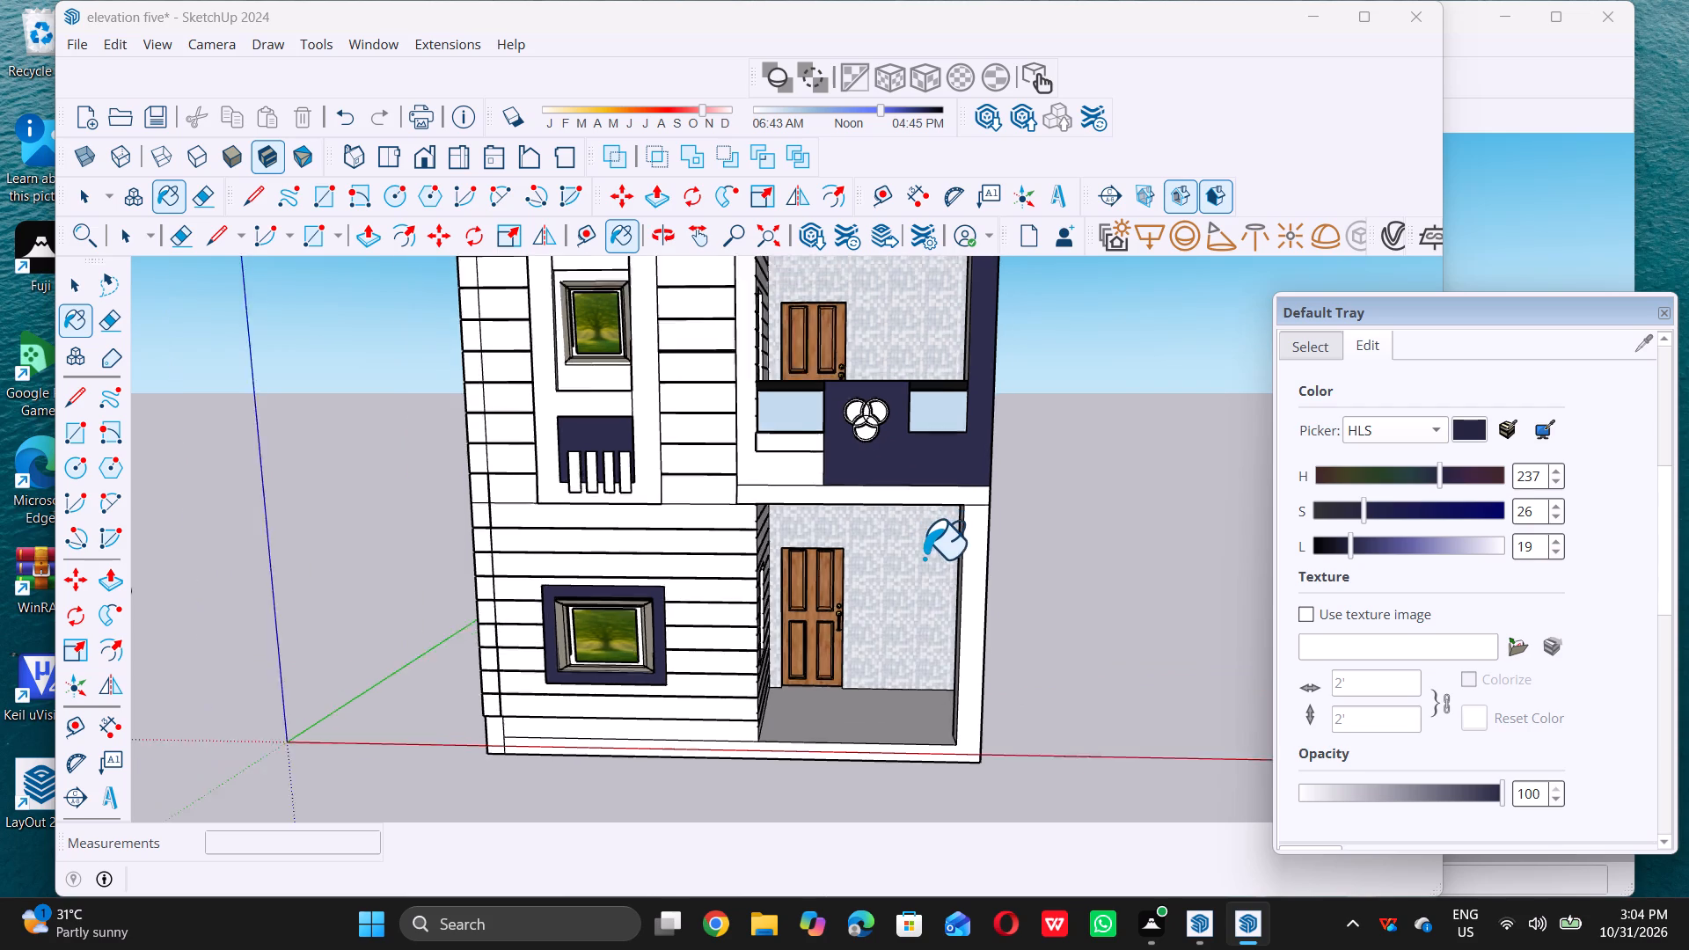
Draw a vertical dividing line about 9" long across the slab band, directly below the side edge of the middle-floor balcony's dark blue panel.
{"action": "scroll", "coordinate": [924, 558], "scroll_direction": "down", "scroll_amount": 2}
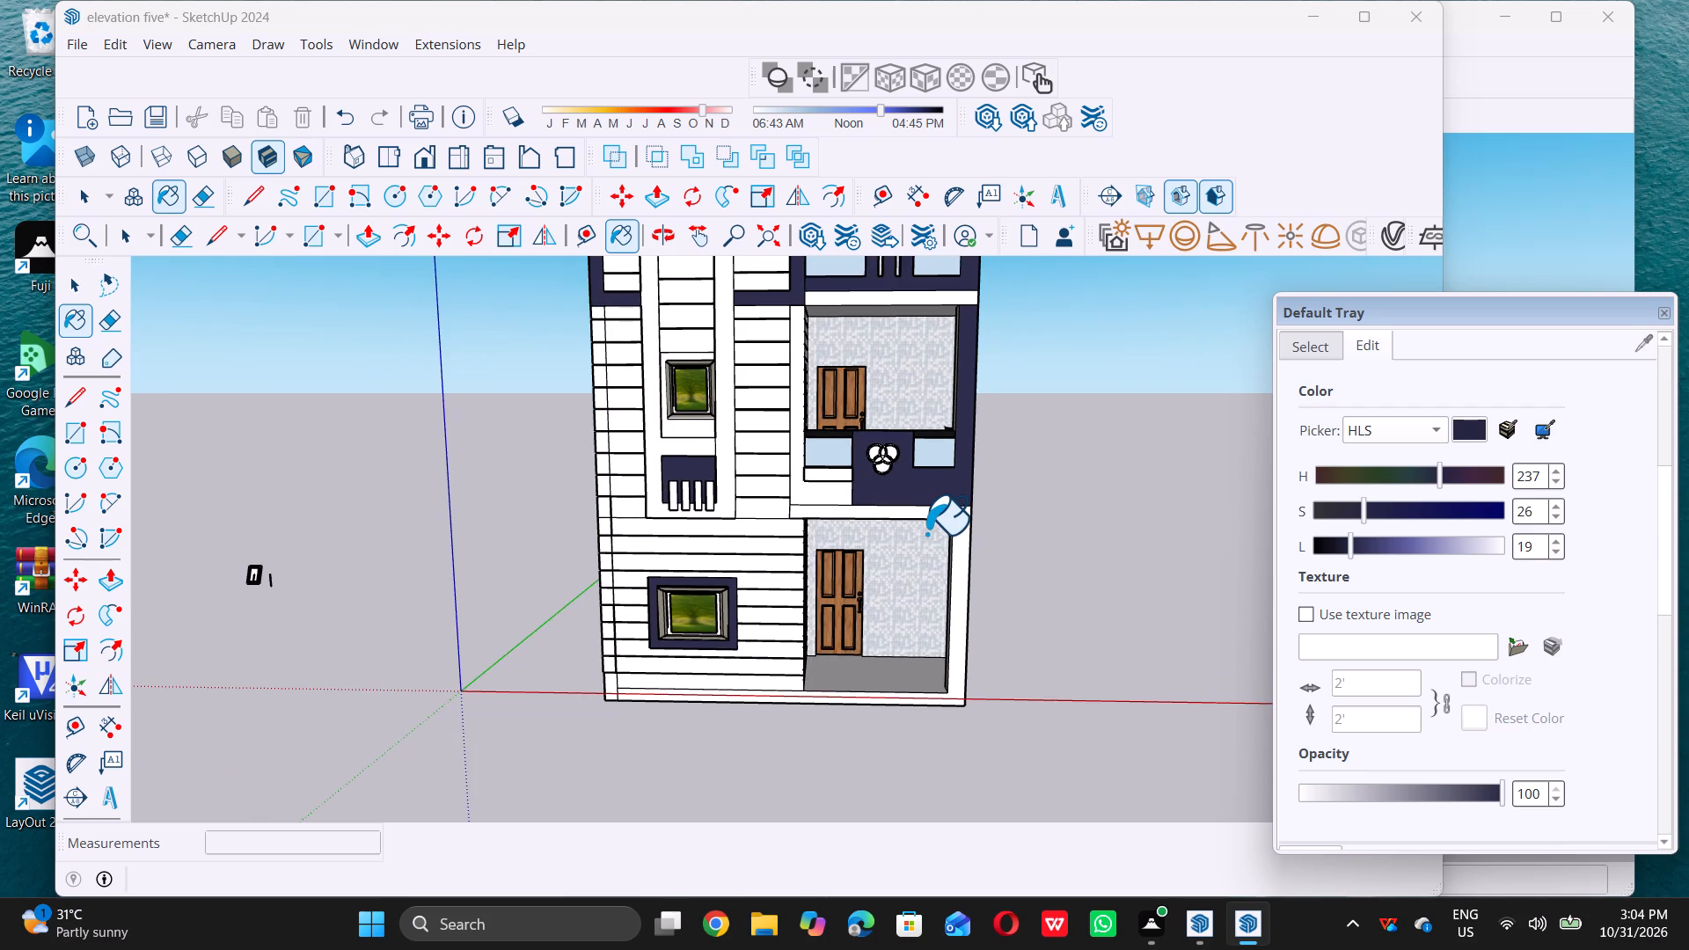
{"action": "scroll", "coordinate": [966, 506], "scroll_direction": "up", "scroll_amount": 6}
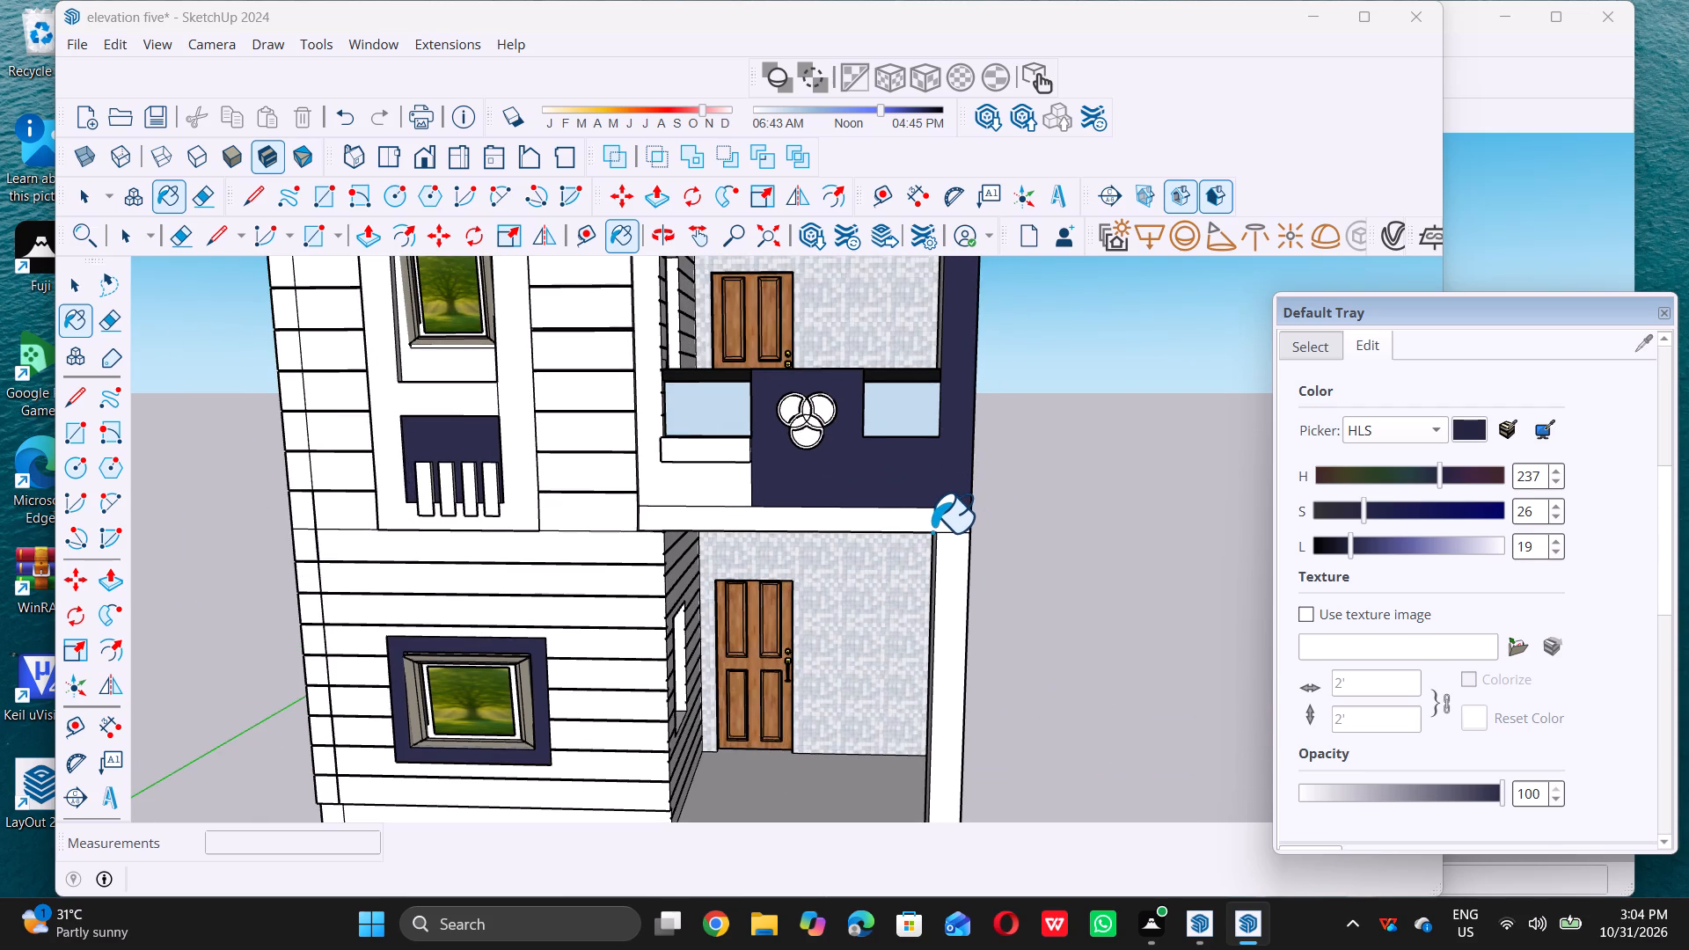
{"action": "scroll", "coordinate": [809, 552], "scroll_direction": "up", "scroll_amount": 7}
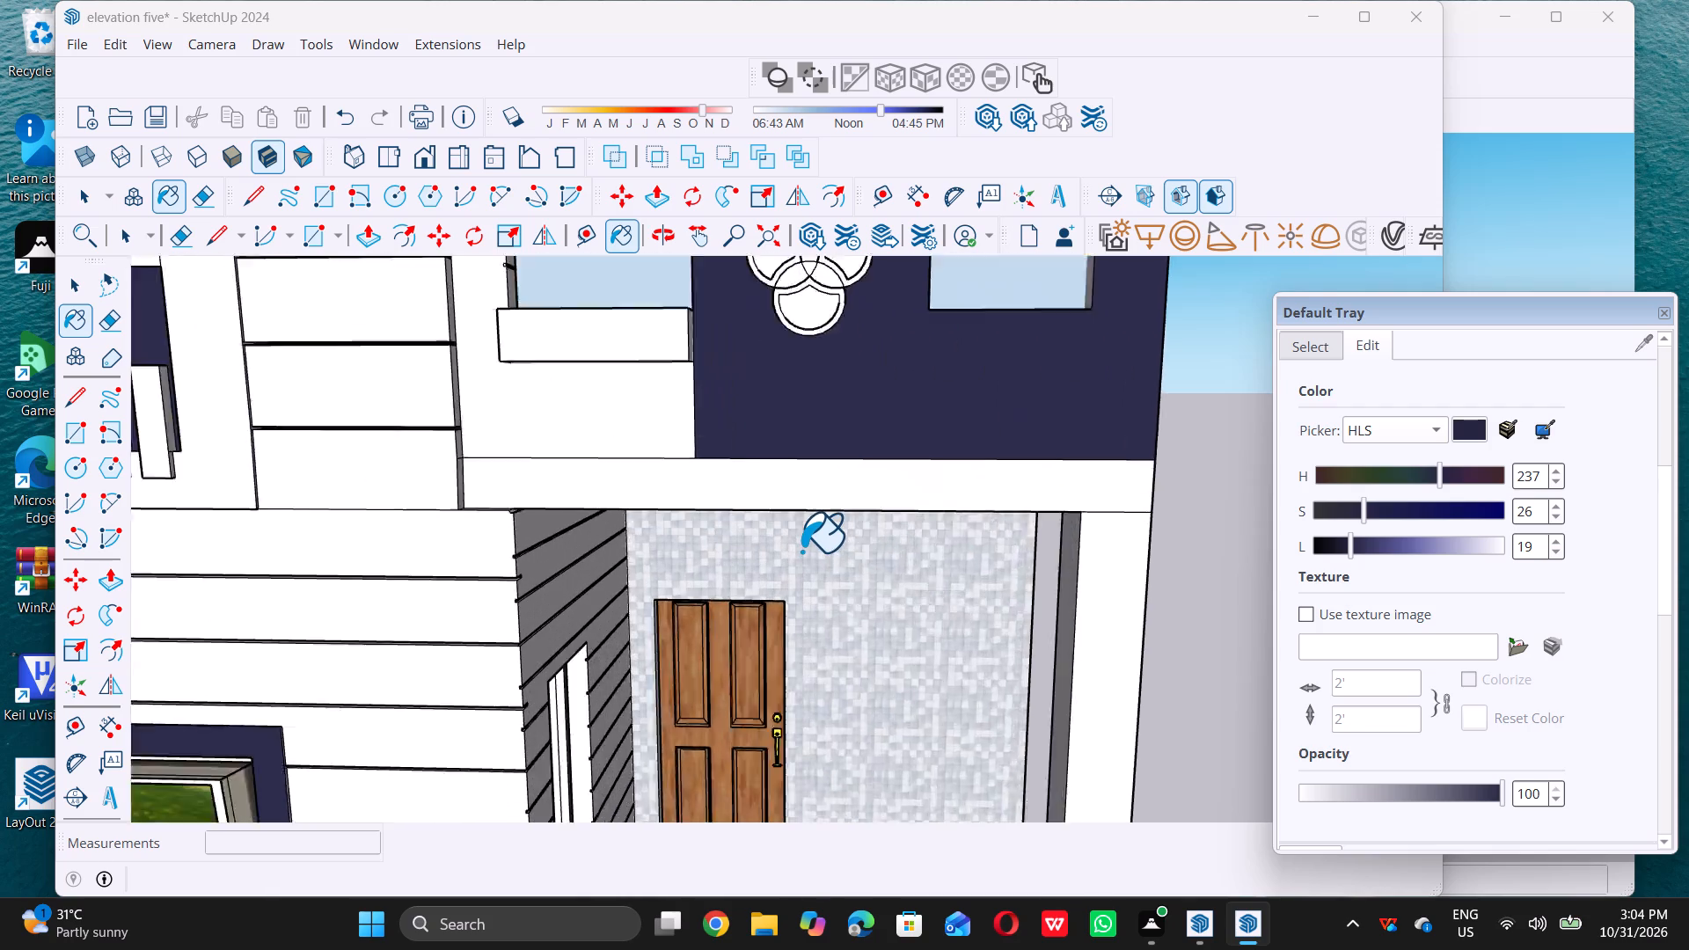
{"action": "scroll", "coordinate": [801, 551], "scroll_direction": "up", "scroll_amount": 1}
{"action": "key", "text": "space"}
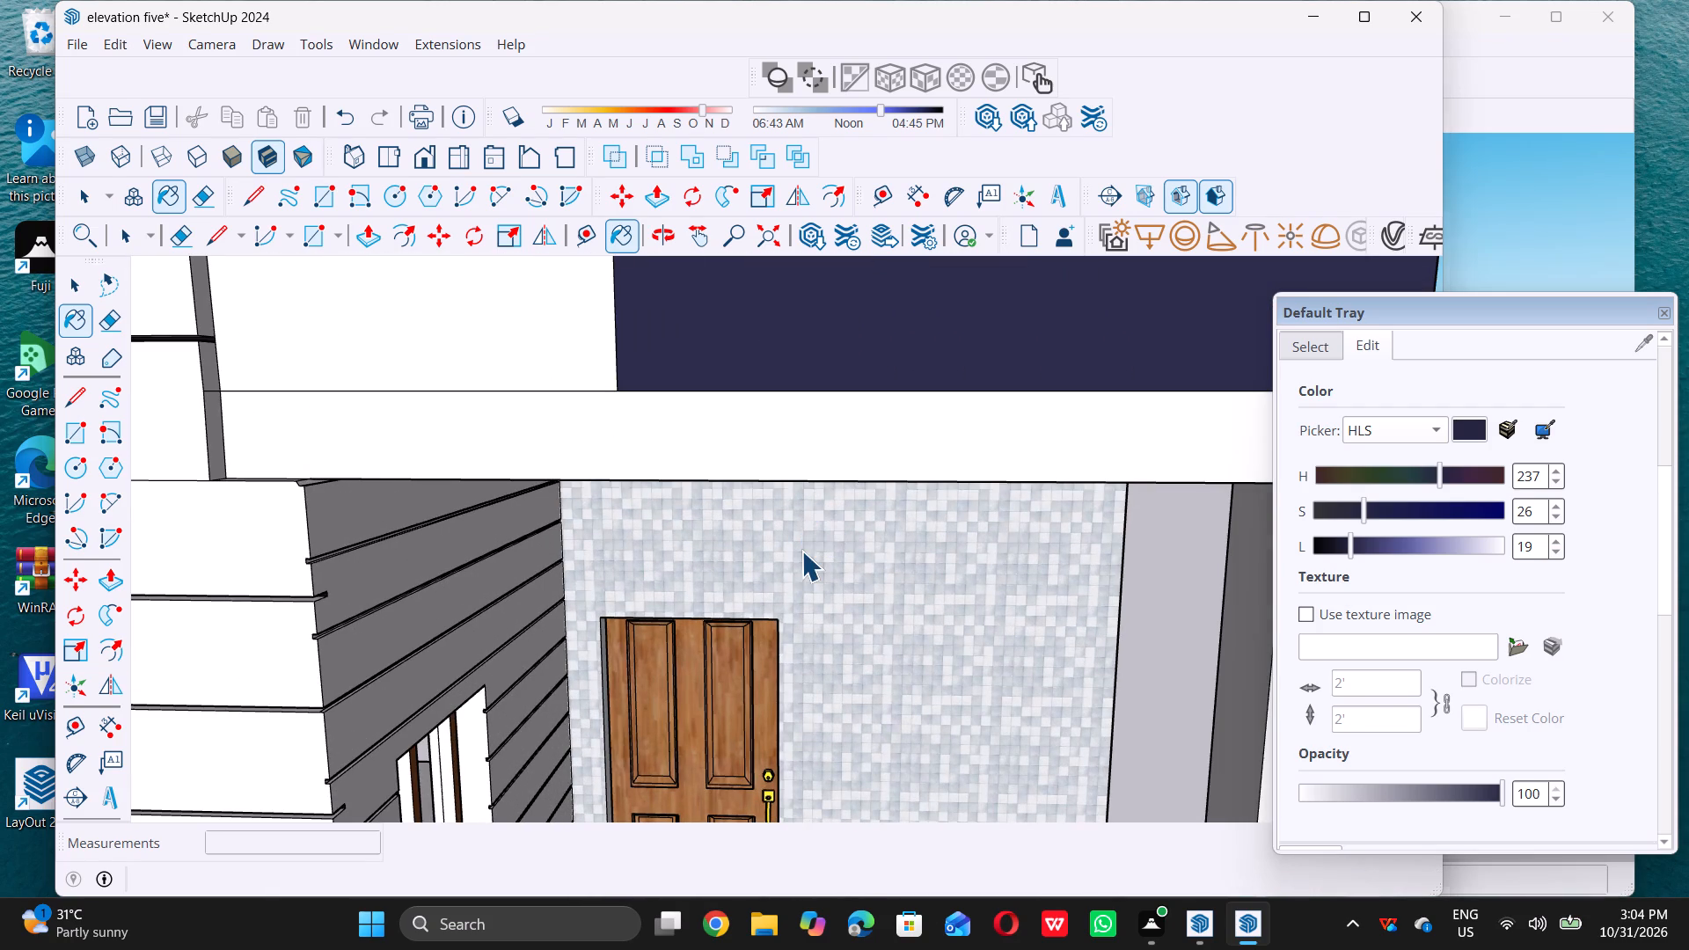
{"action": "type", "text": "l"}
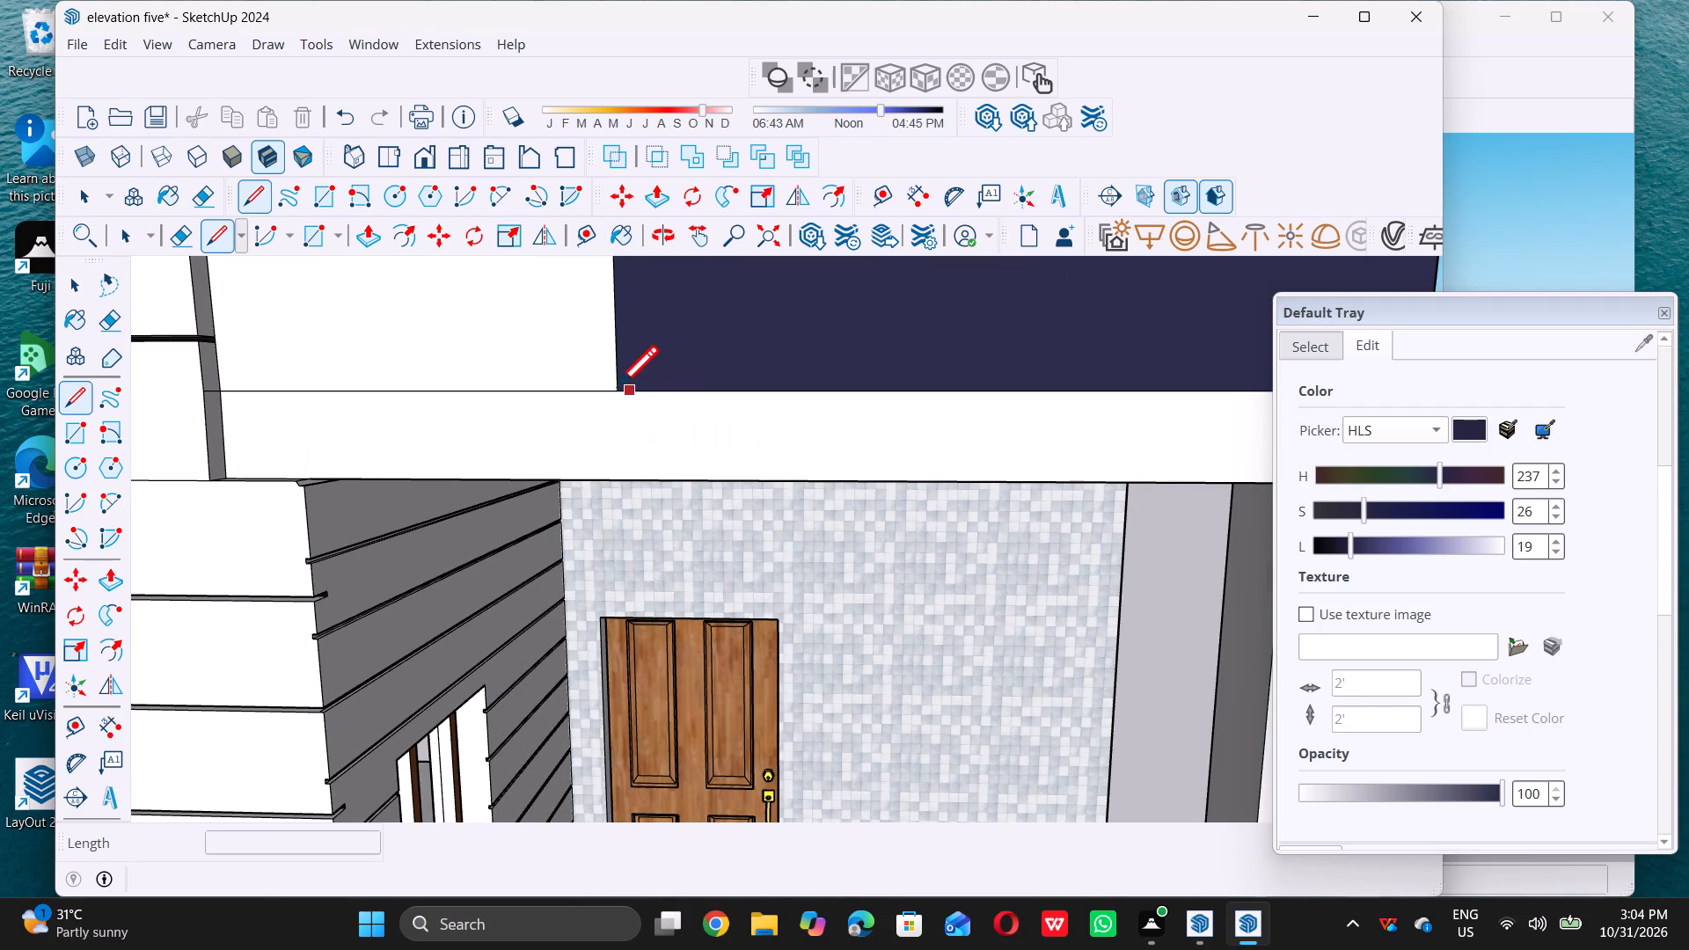
{"action": "left_click", "coordinate": [619, 388]}
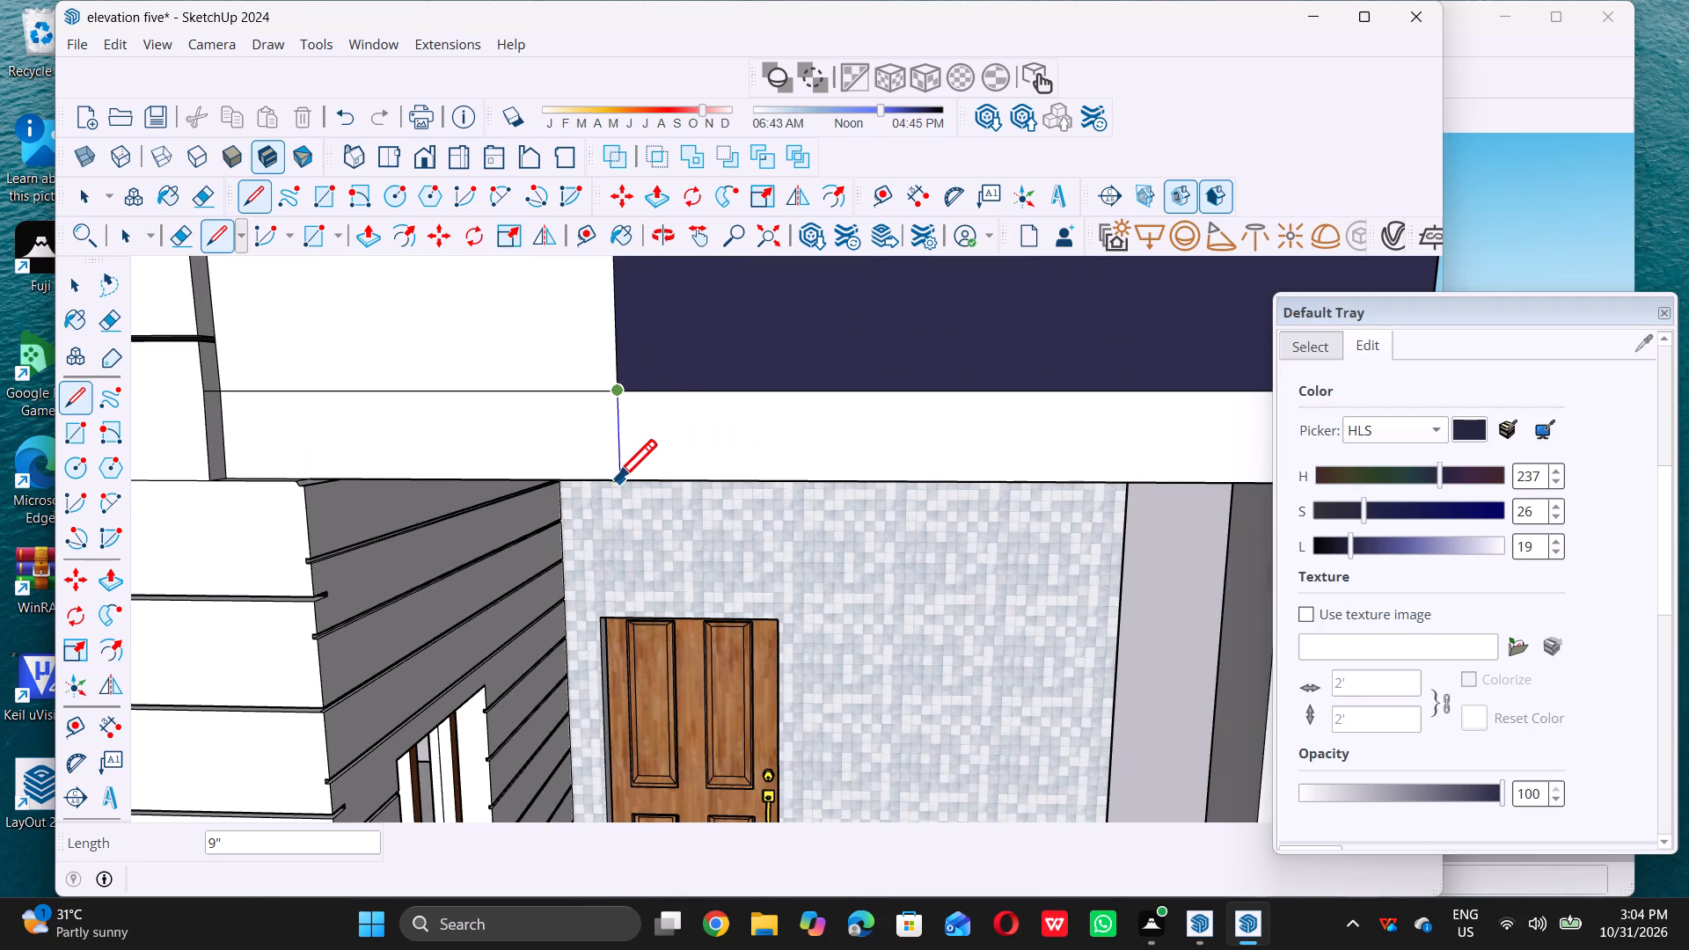
{"action": "left_click", "coordinate": [618, 483]}
{"action": "key", "text": "space"}
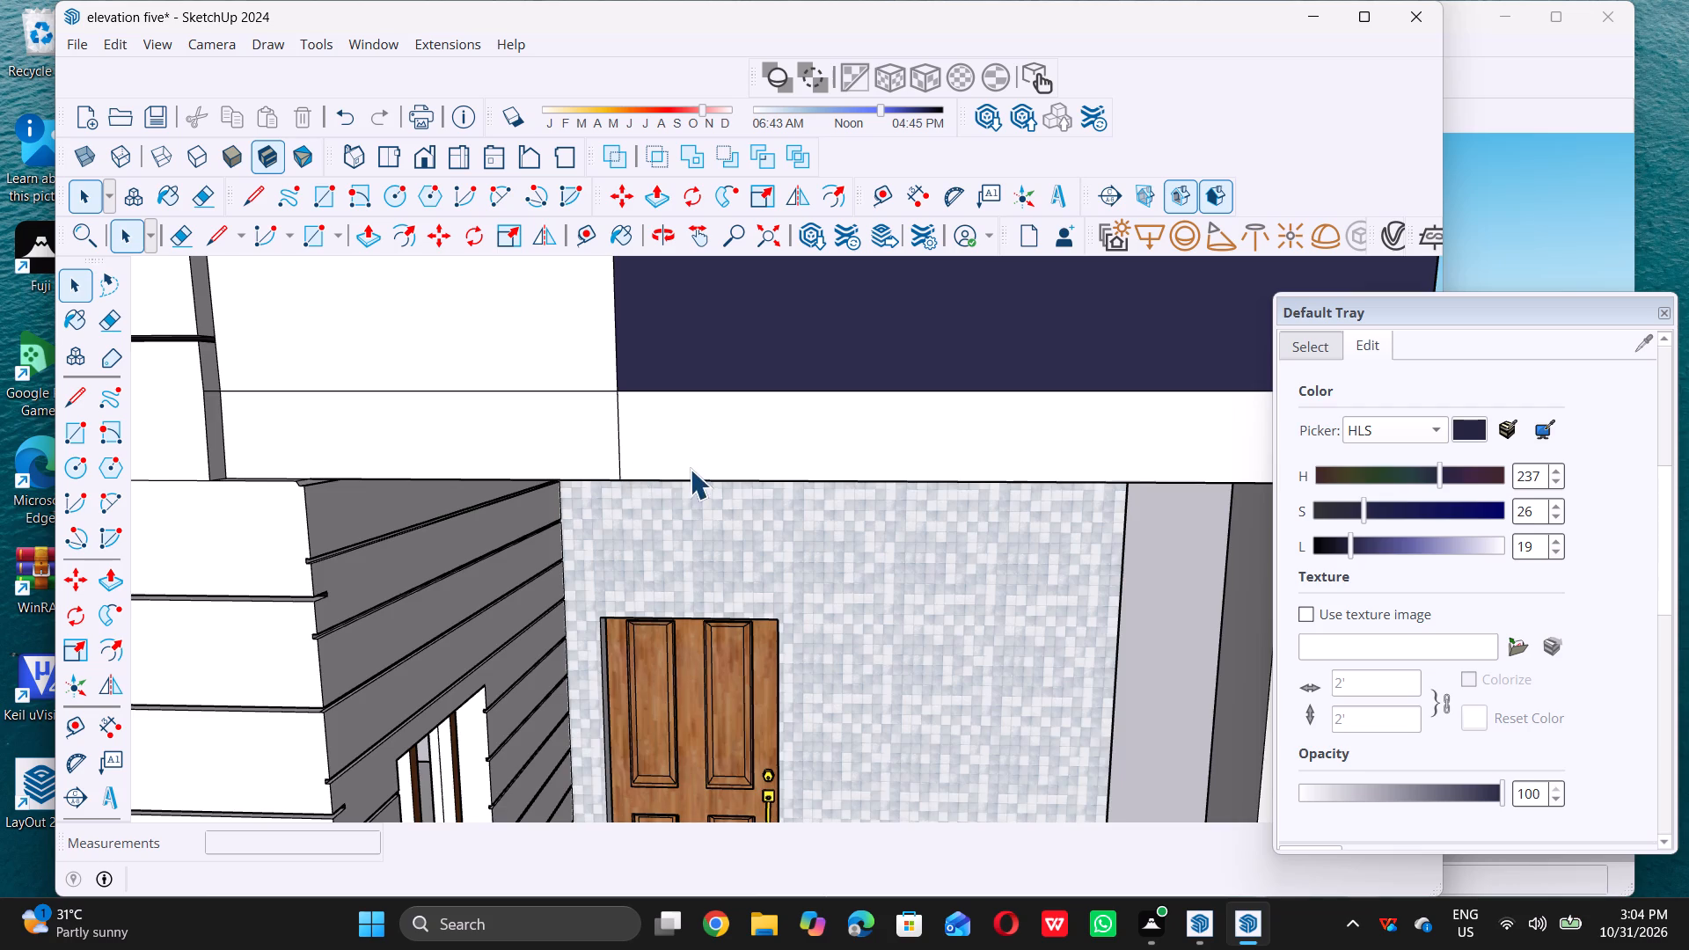
Paint the slab band section beneath the middle-floor balcony's dark blue panel in the same dark blue.
{"action": "scroll", "coordinate": [690, 470], "scroll_direction": "down", "scroll_amount": 1}
{"action": "scroll", "coordinate": [691, 466], "scroll_direction": "up", "scroll_amount": 2}
{"action": "scroll", "coordinate": [691, 464], "scroll_direction": "down", "scroll_amount": 10}
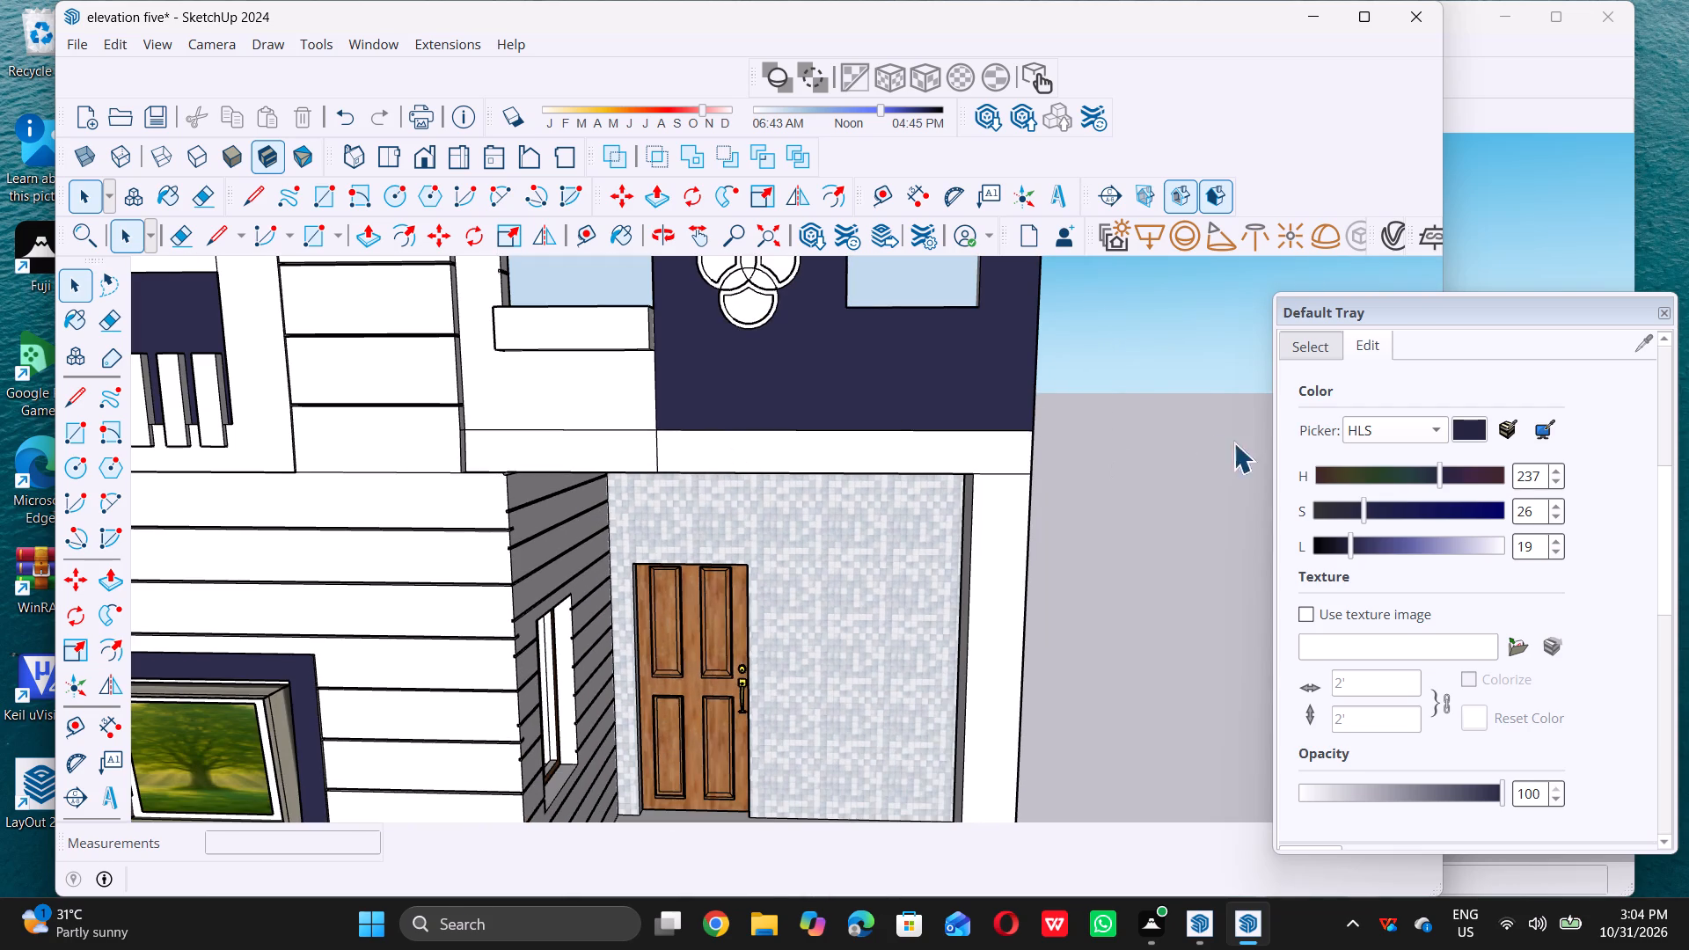
{"action": "scroll", "coordinate": [1285, 432], "scroll_direction": "up", "scroll_amount": 4}
{"action": "left_click", "coordinate": [1323, 528]}
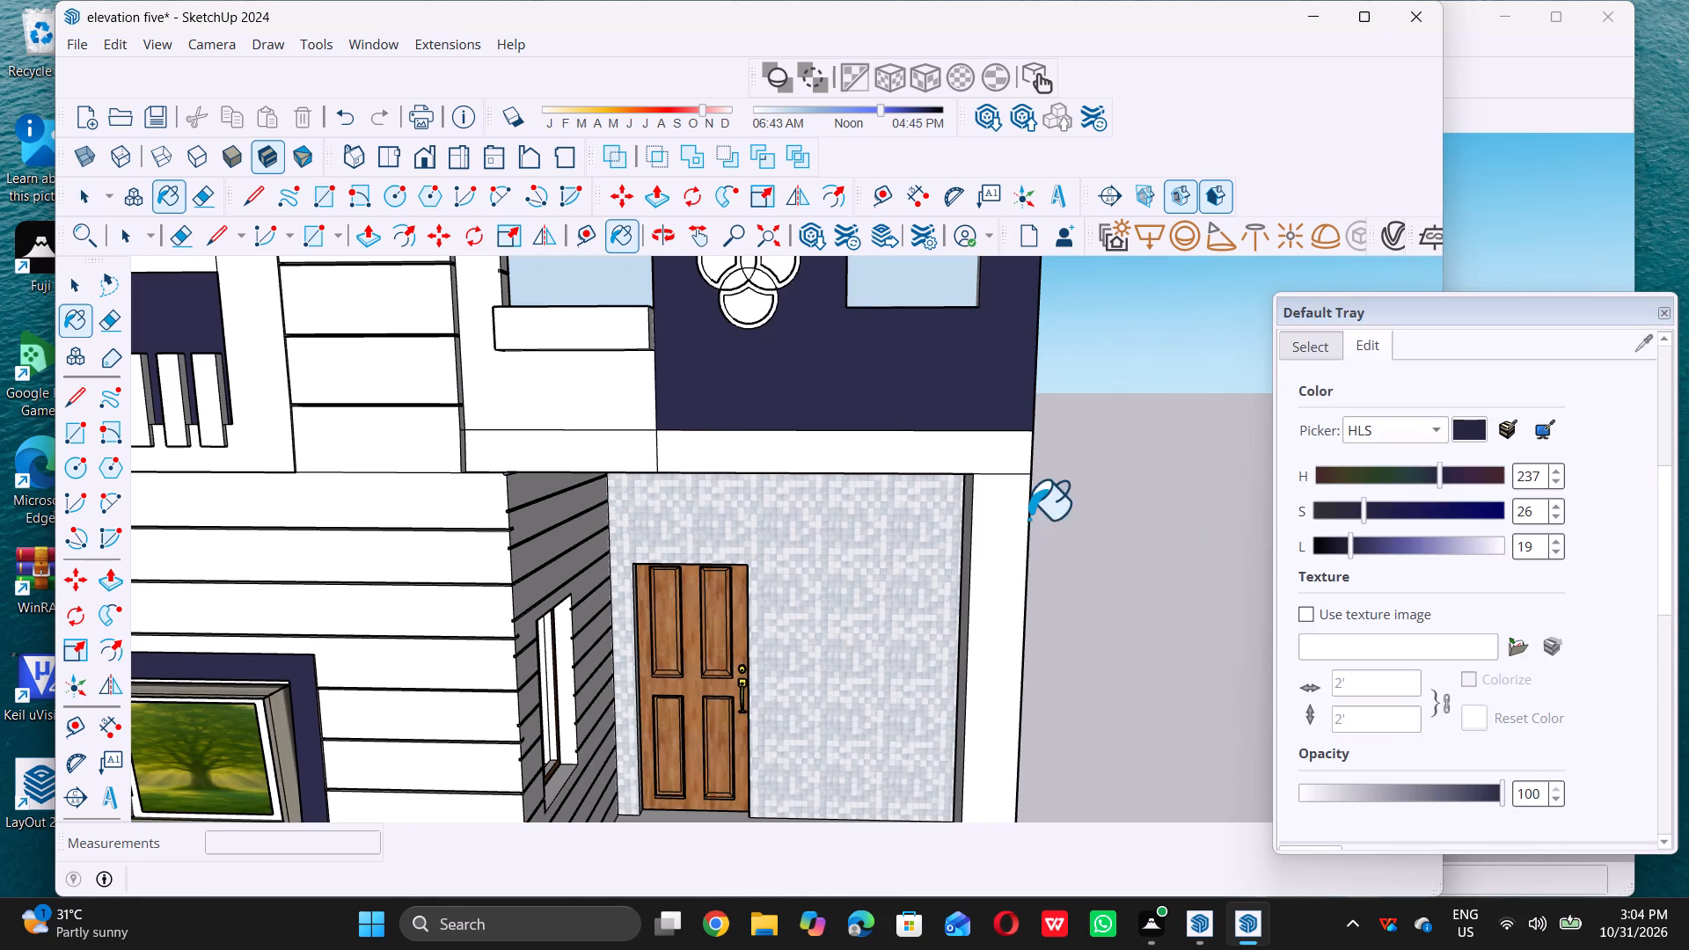
{"action": "left_click", "coordinate": [961, 462]}
{"action": "key", "text": "space"}
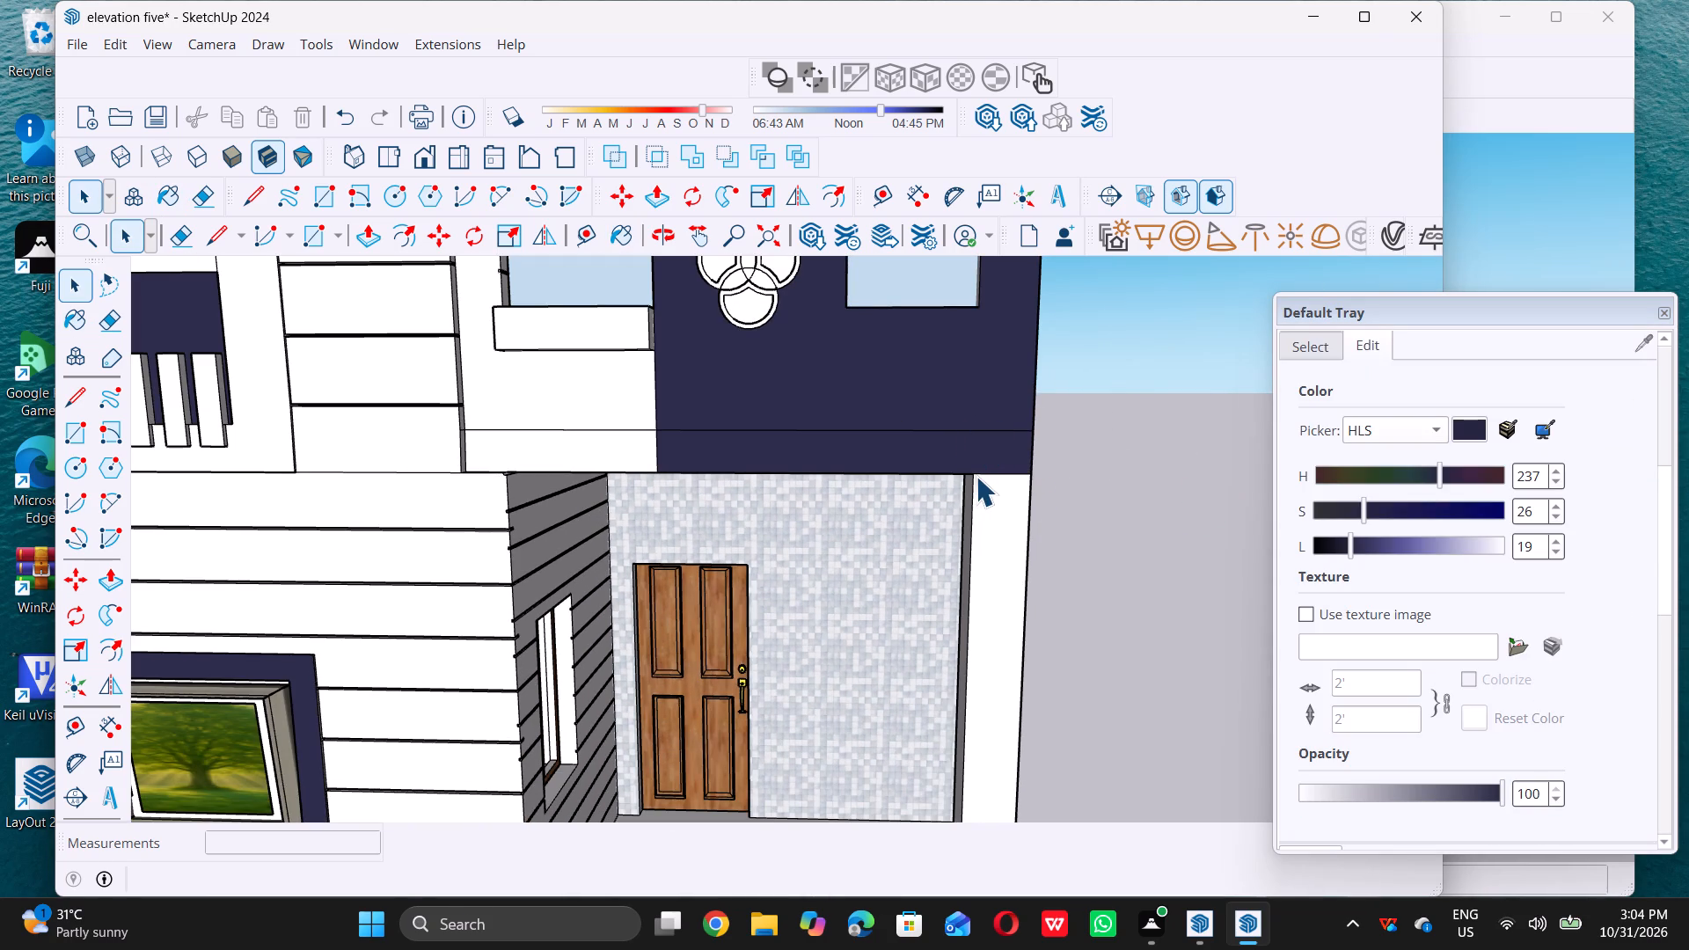
Examine the whole painted building from the front and at an angle to check the colour distribution.
{"action": "scroll", "coordinate": [960, 490], "scroll_direction": "down", "scroll_amount": 6}
{"action": "scroll", "coordinate": [910, 488], "scroll_direction": "down", "scroll_amount": 16}
{"action": "middle_click_drag", "start_coordinate": [822, 501], "coordinate": [825, 476]}
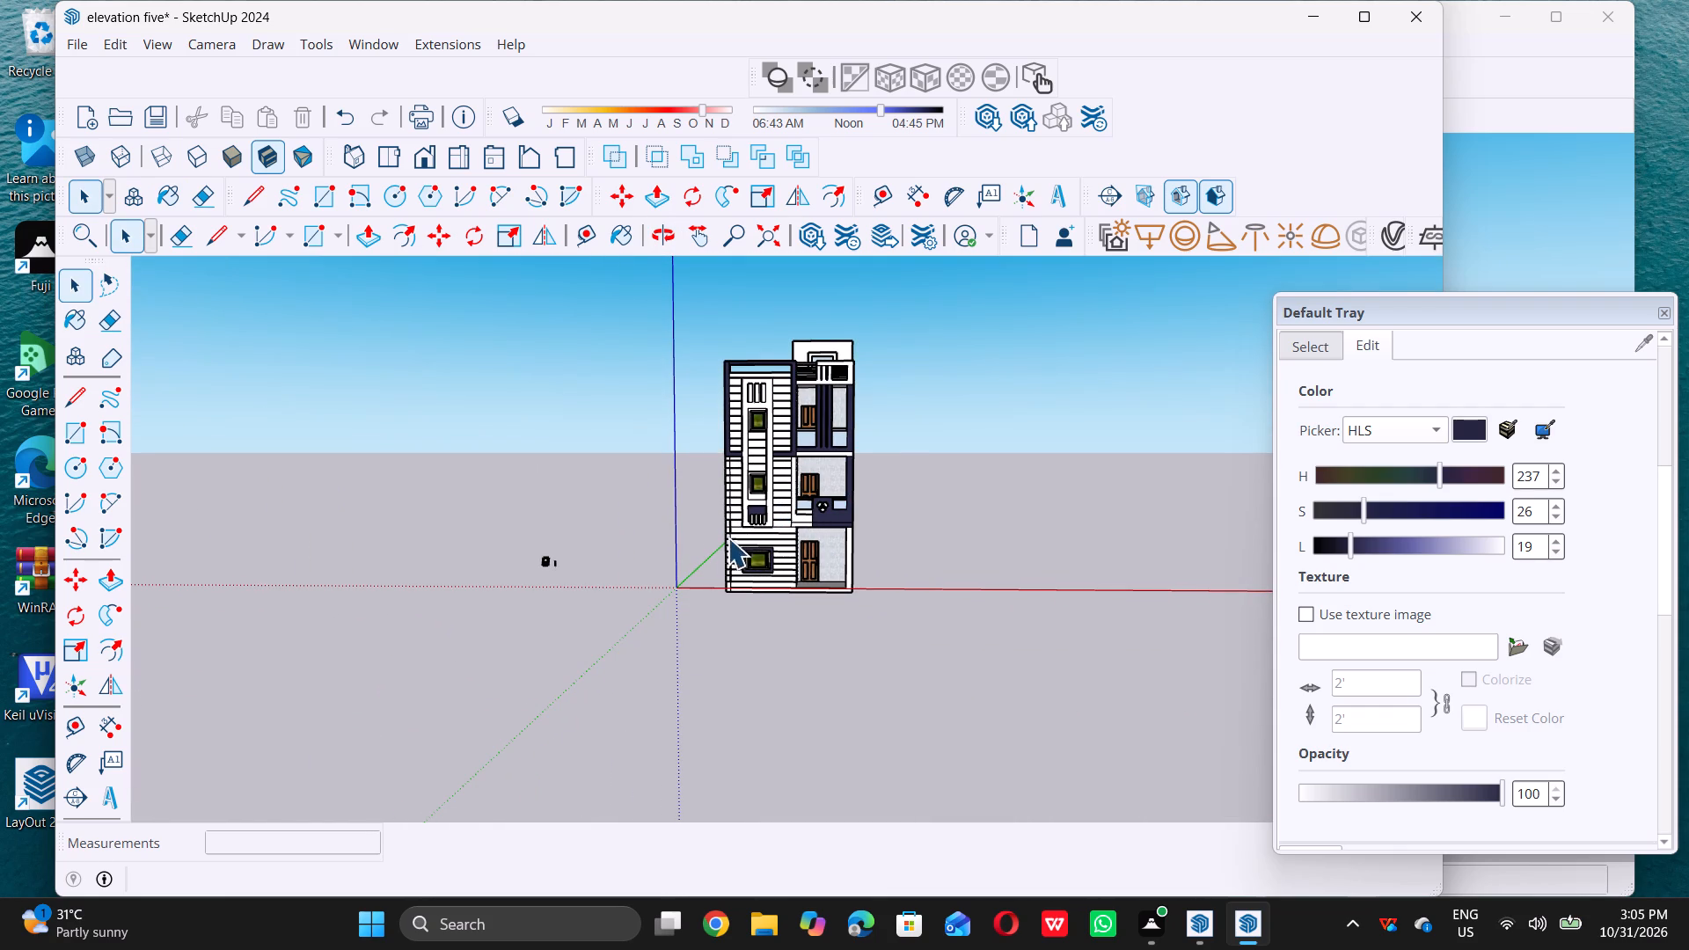
{"action": "scroll", "coordinate": [705, 556], "scroll_direction": "down", "scroll_amount": 1}
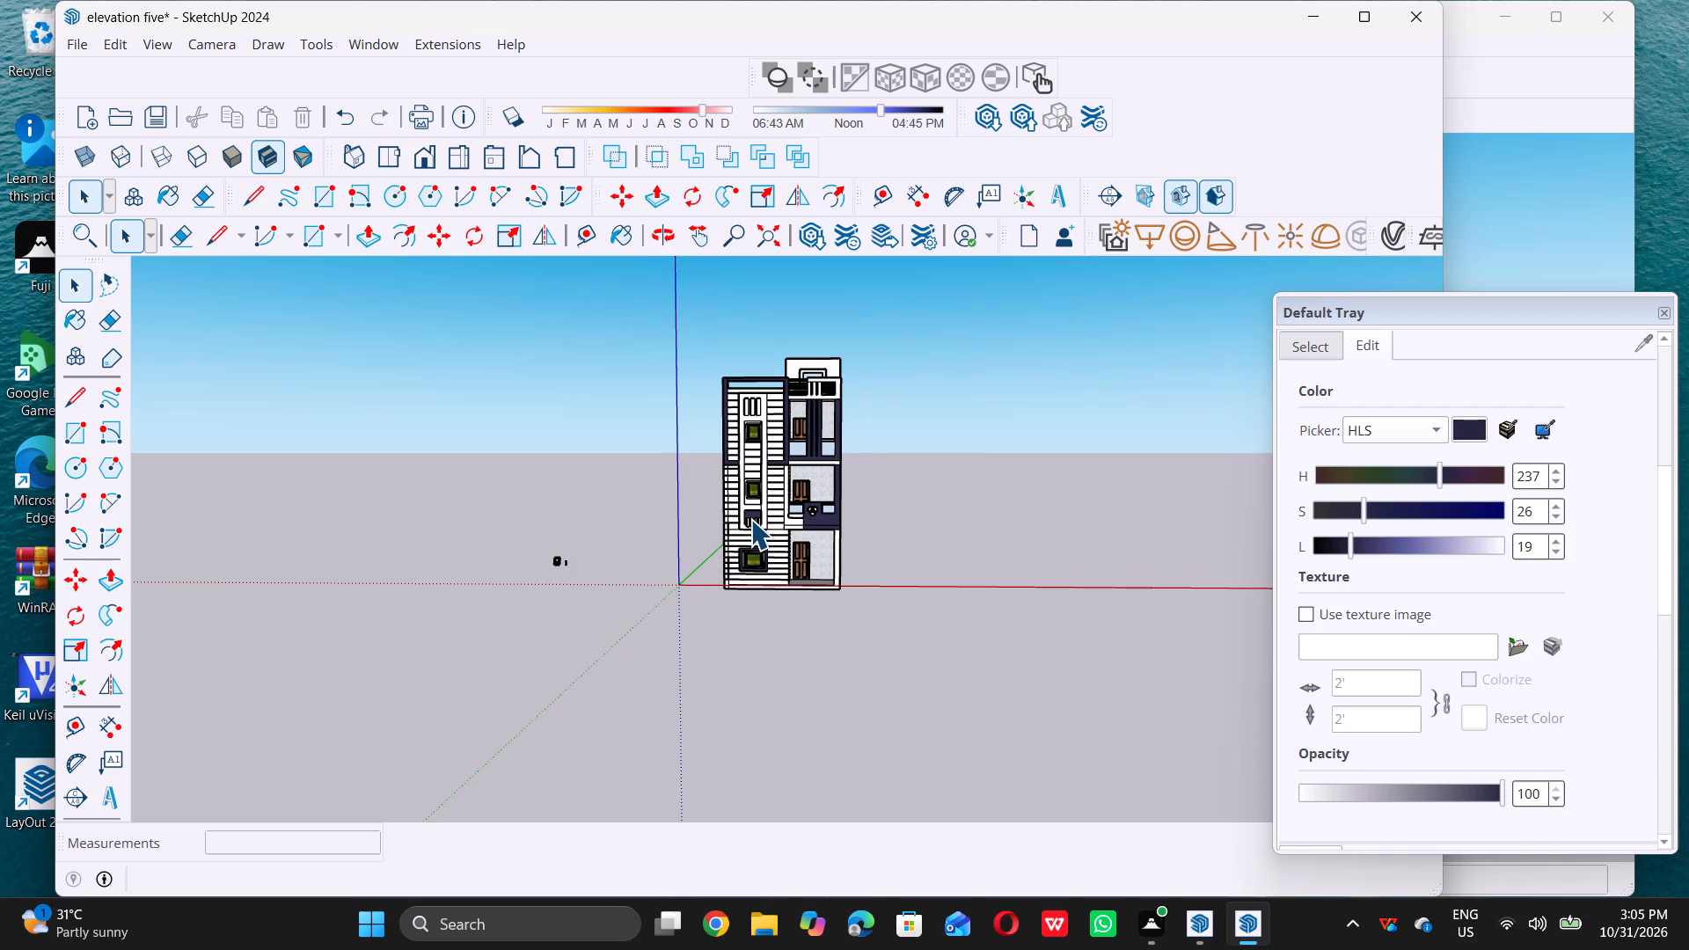
{"action": "middle_click_drag", "start_coordinate": [836, 433], "coordinate": [825, 462]}
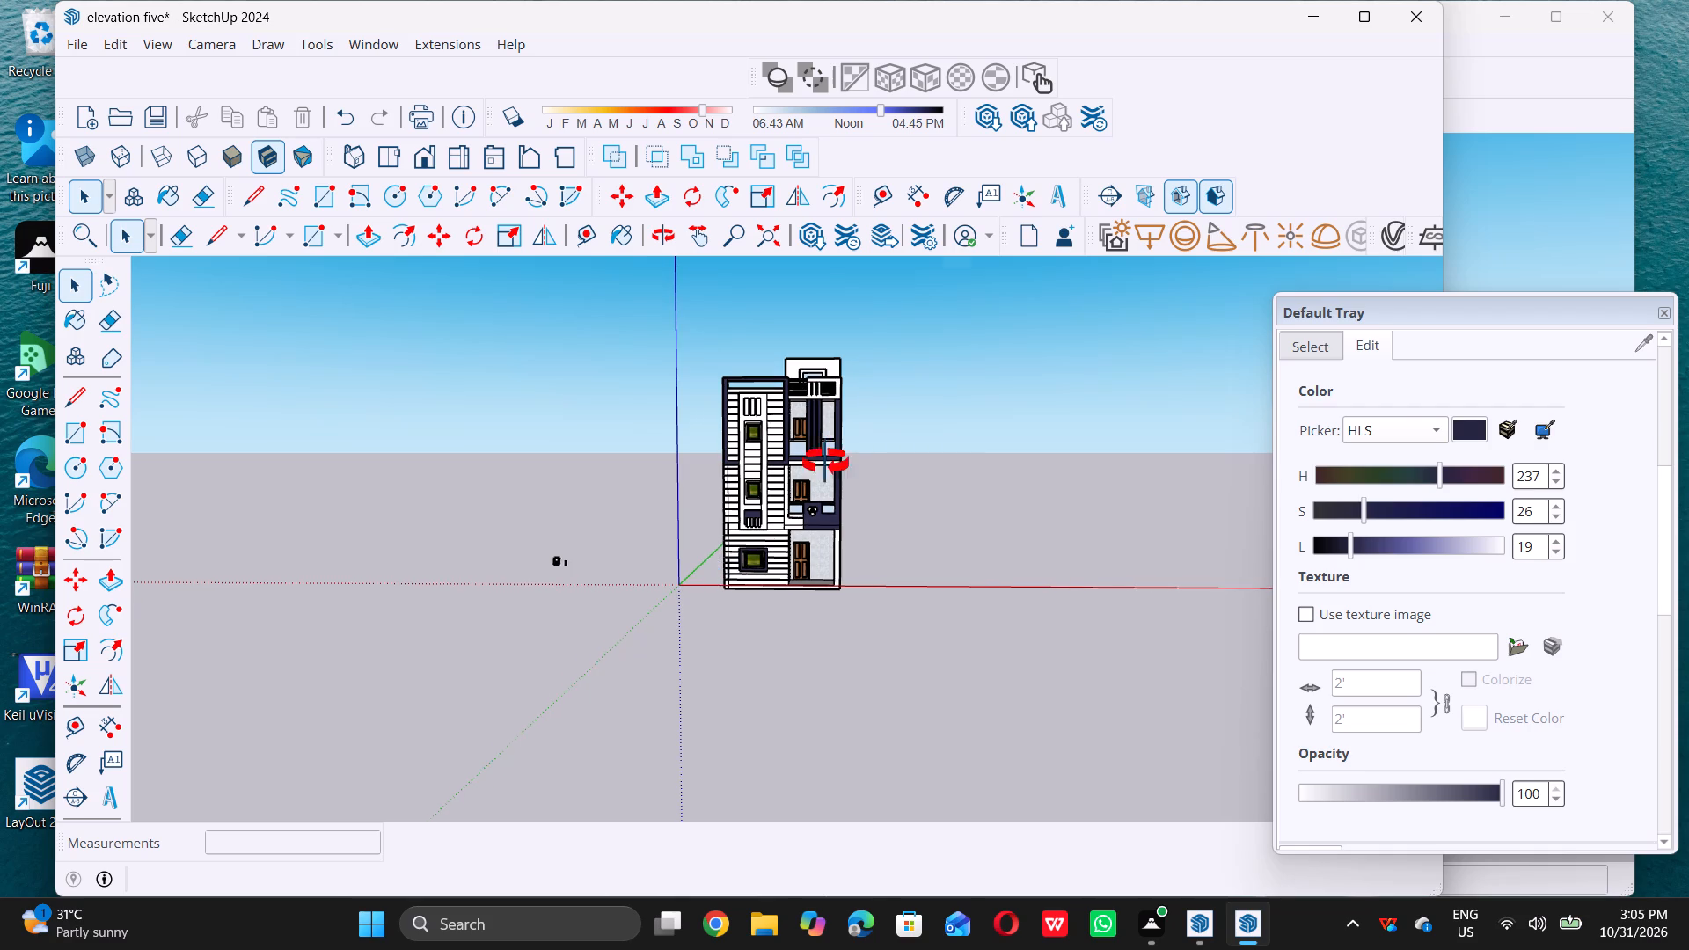
{"action": "middle_click_drag", "start_coordinate": [825, 462], "coordinate": [866, 403]}
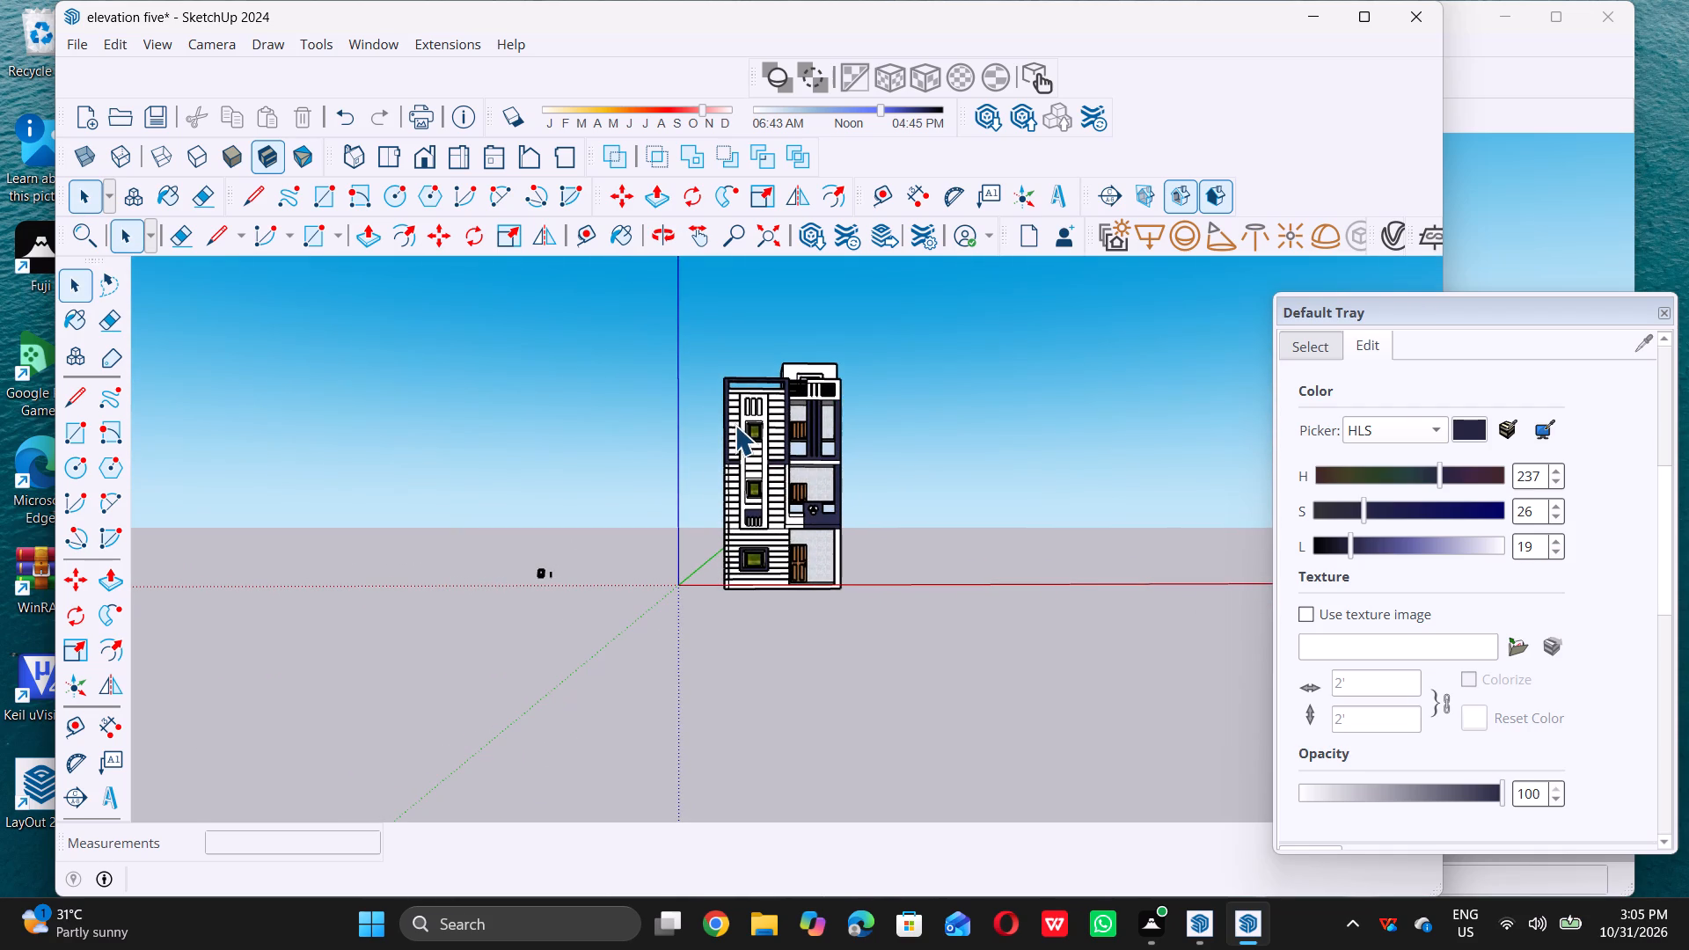
{"action": "middle_click_drag", "start_coordinate": [728, 415], "coordinate": [735, 422]}
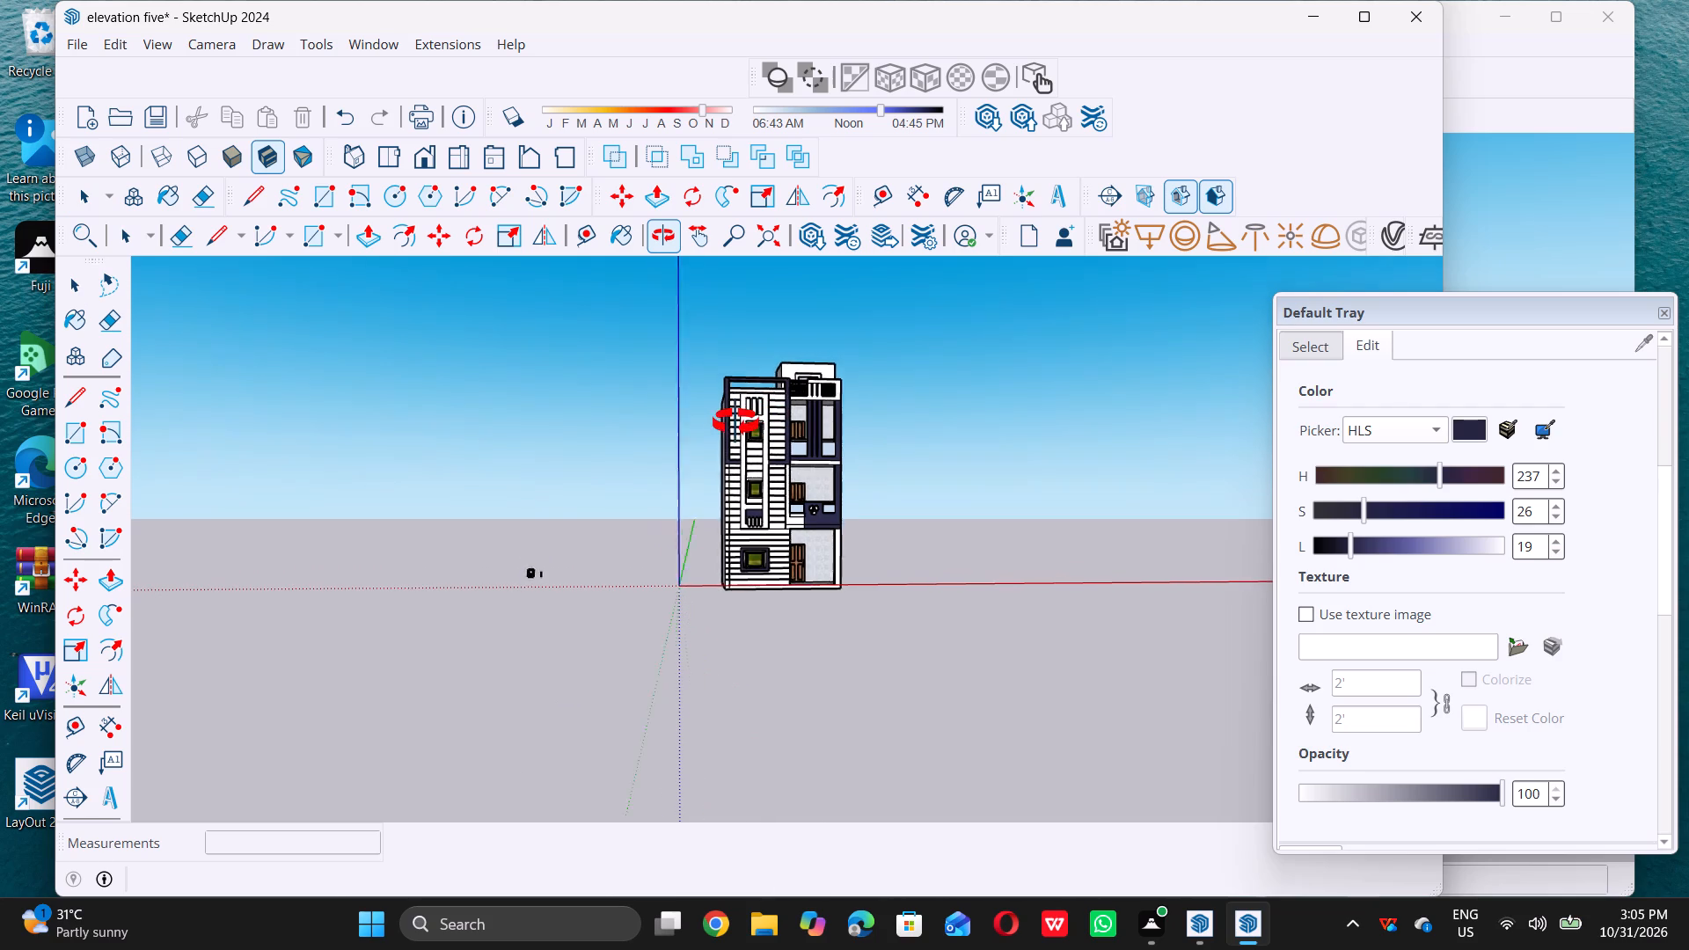
{"action": "middle_click_drag", "start_coordinate": [735, 422], "coordinate": [703, 435]}
{"action": "middle_click", "coordinate": [703, 435]}
{"action": "middle_click_drag", "start_coordinate": [763, 402], "coordinate": [633, 443]}
{"action": "scroll", "coordinate": [821, 428], "scroll_direction": "up", "scroll_amount": 7}
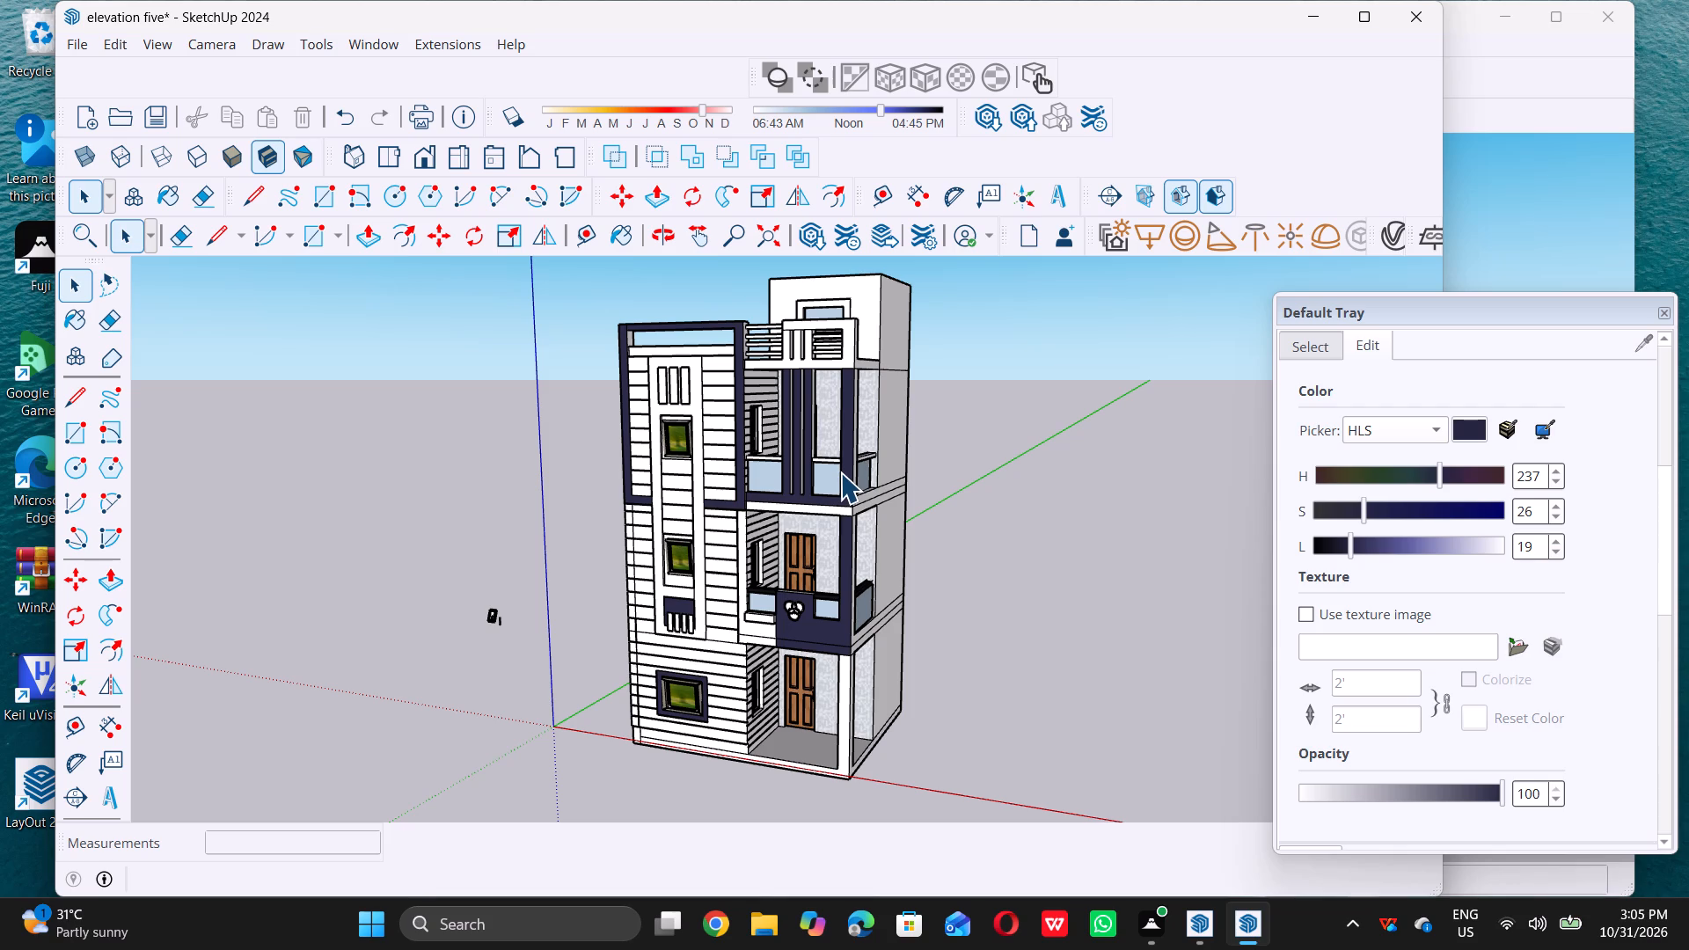
{"action": "scroll", "coordinate": [808, 489], "scroll_direction": "down", "scroll_amount": 10}
{"action": "middle_click_drag", "start_coordinate": [727, 465], "coordinate": [753, 465]}
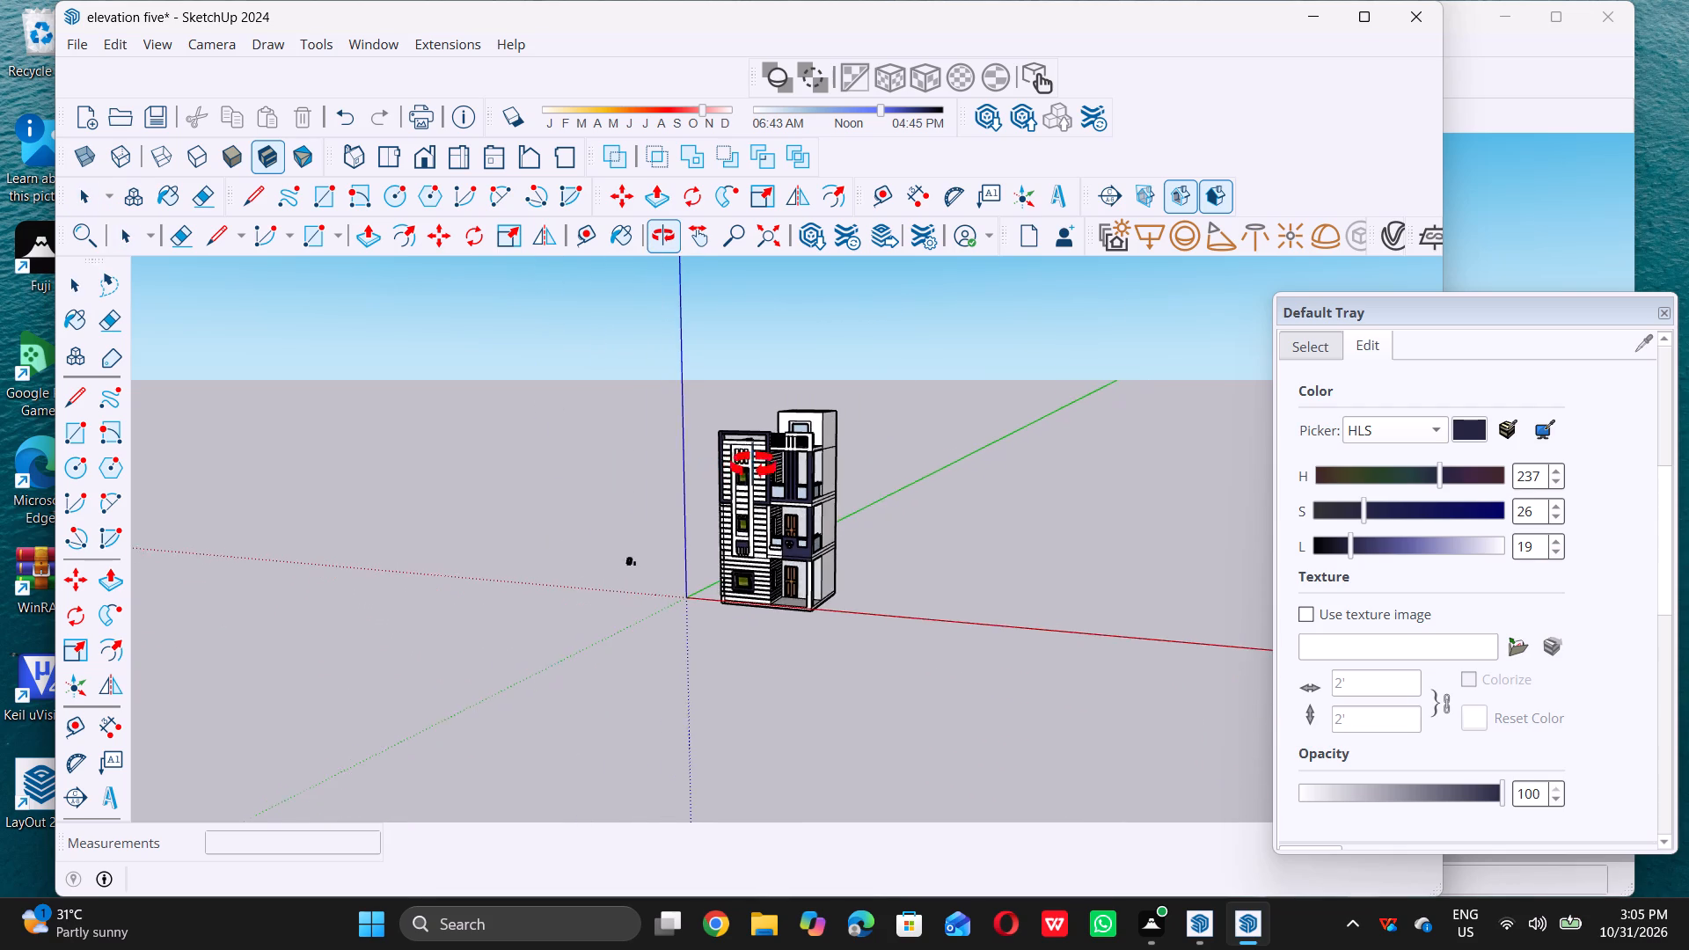
{"action": "middle_click_drag", "start_coordinate": [753, 465], "coordinate": [756, 464]}
Draw two small rectangles, about 4" x 3" and 3" x 3", one above the other on the roof frame's inner side face above the parapet.
{"action": "scroll", "coordinate": [737, 457], "scroll_direction": "up", "scroll_amount": 14}
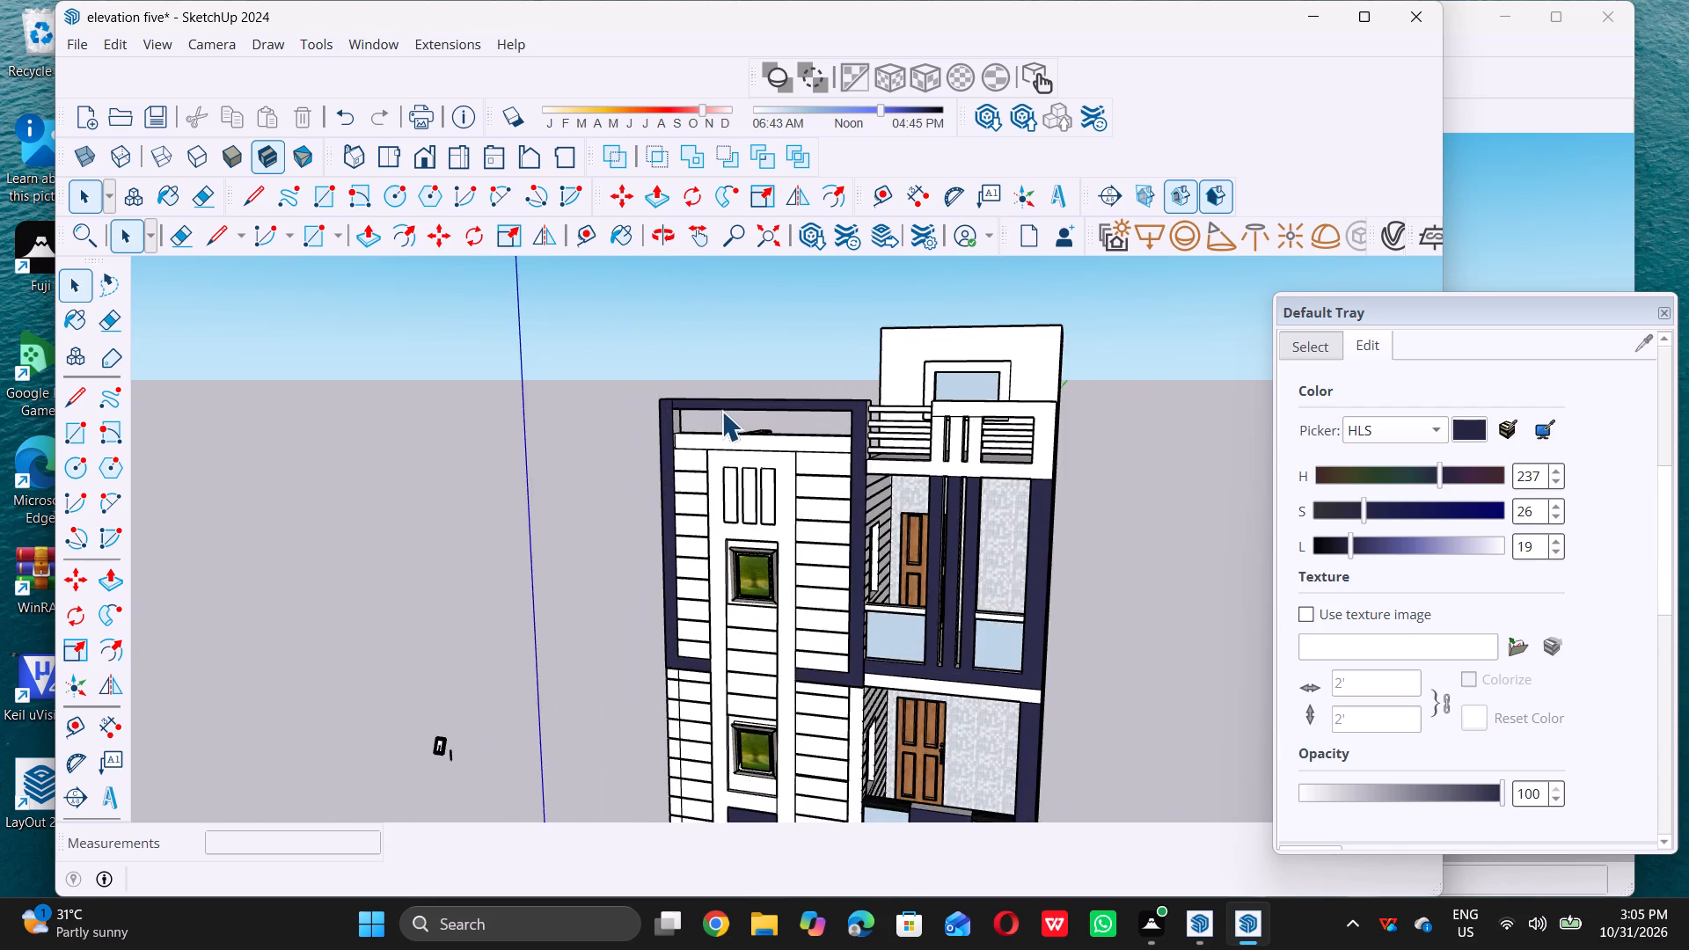
{"action": "scroll", "coordinate": [721, 411], "scroll_direction": "up", "scroll_amount": 12}
{"action": "middle_click_drag", "start_coordinate": [602, 430], "coordinate": [519, 439]}
{"action": "middle_click", "coordinate": [519, 439]}
{"action": "scroll", "coordinate": [545, 432], "scroll_direction": "up", "scroll_amount": 2}
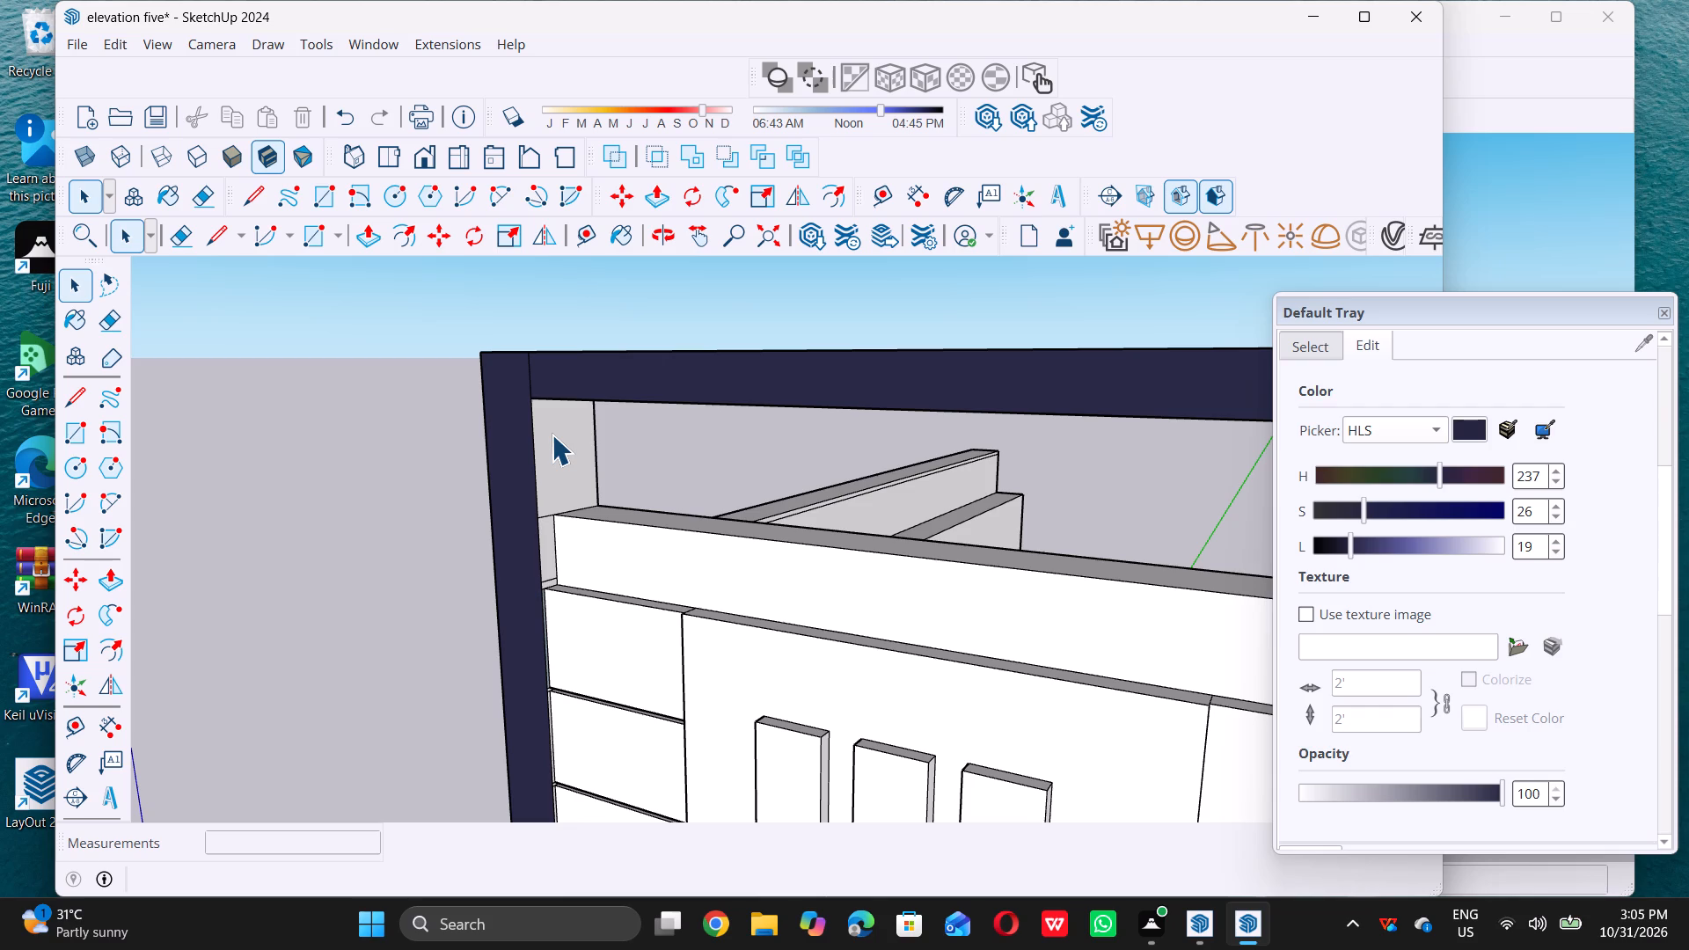
{"action": "scroll", "coordinate": [547, 445], "scroll_direction": "up", "scroll_amount": 2}
{"action": "scroll", "coordinate": [551, 441], "scroll_direction": "down", "scroll_amount": 1}
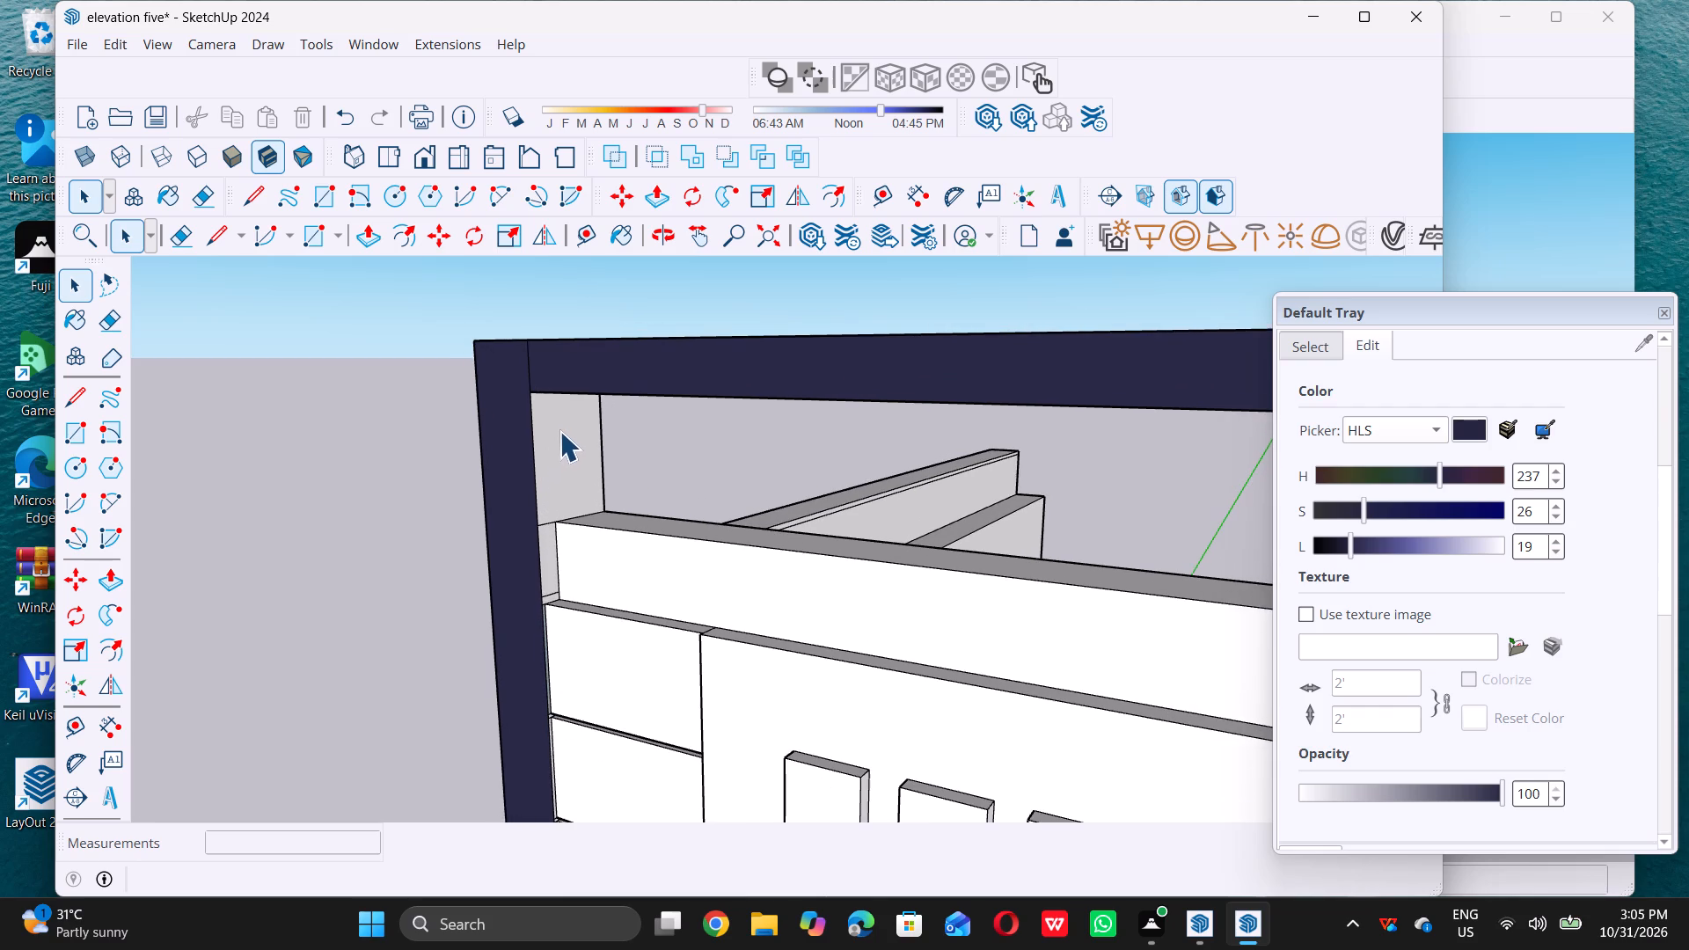
{"action": "middle_click_drag", "start_coordinate": [553, 399], "coordinate": [552, 369]}
{"action": "middle_click", "coordinate": [546, 369]}
{"action": "scroll", "coordinate": [549, 414], "scroll_direction": "up", "scroll_amount": 2}
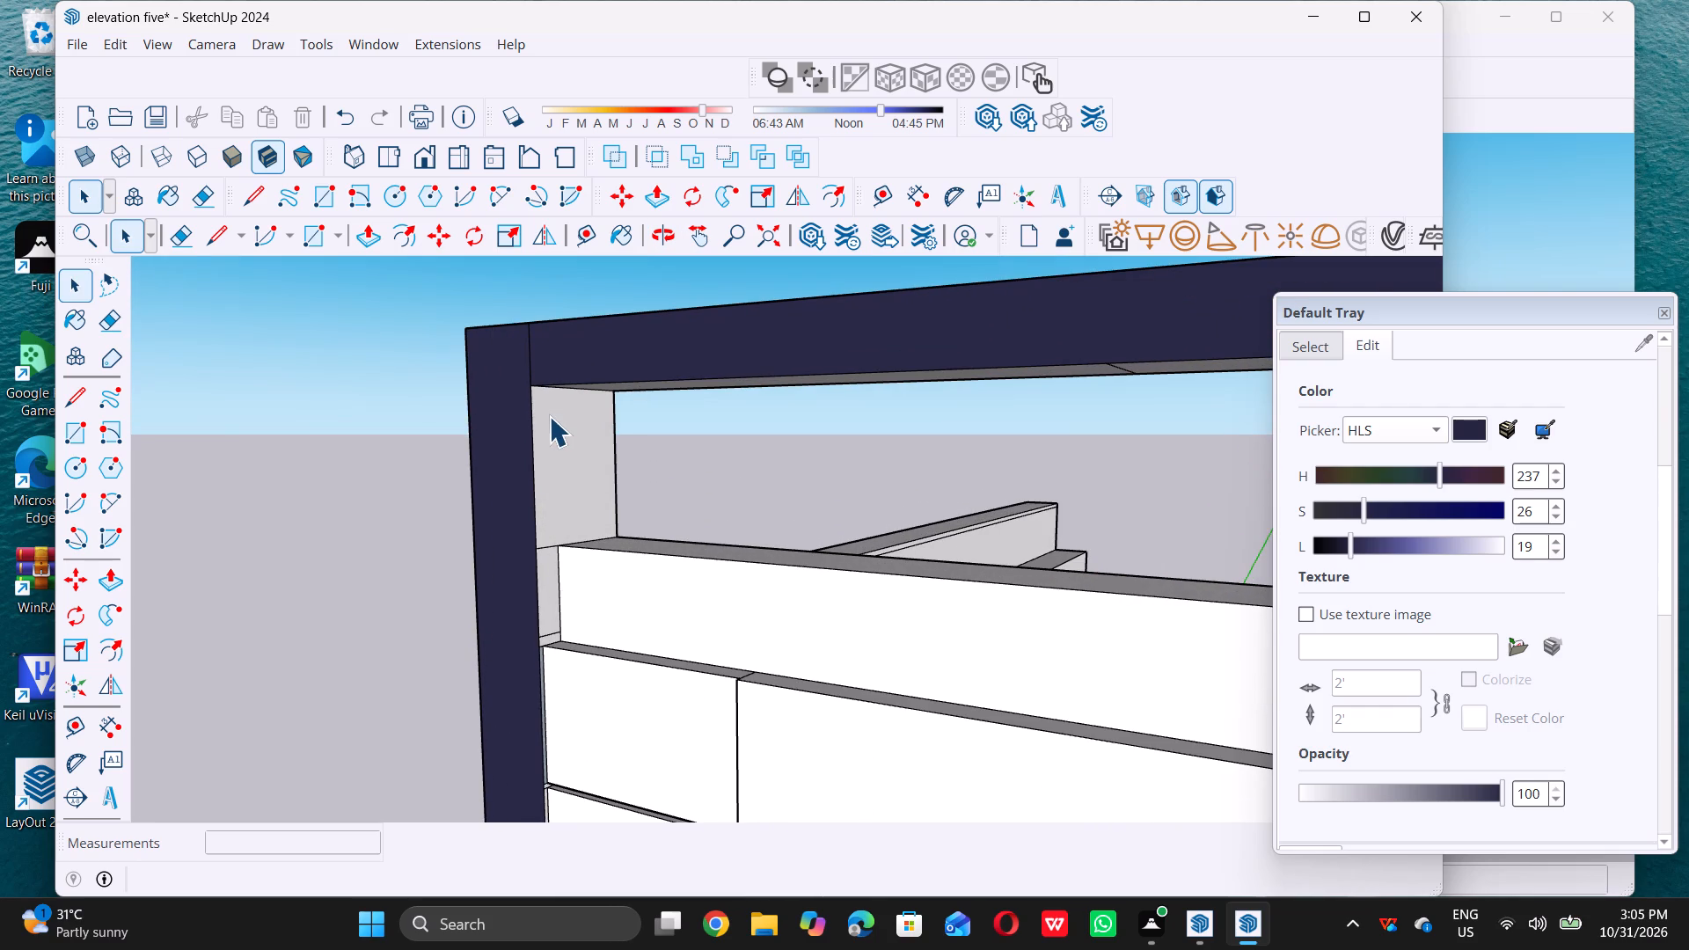
{"action": "key", "text": "r"}
{"action": "left_click", "coordinate": [558, 410]}
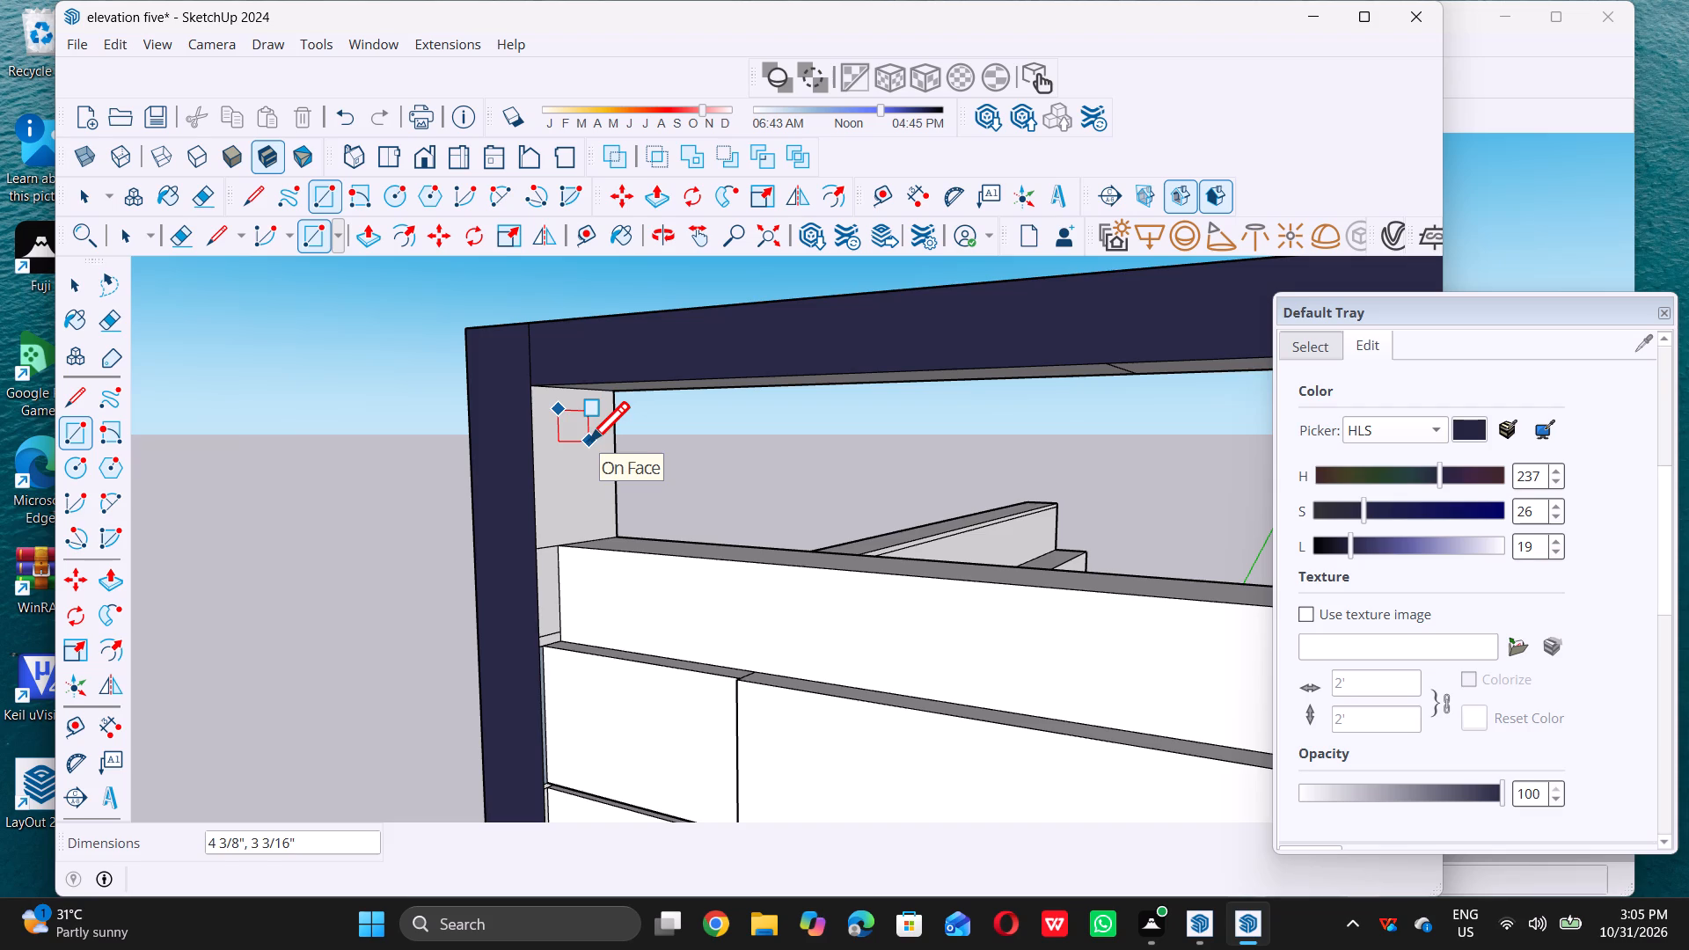
{"action": "left_click", "coordinate": [586, 440]}
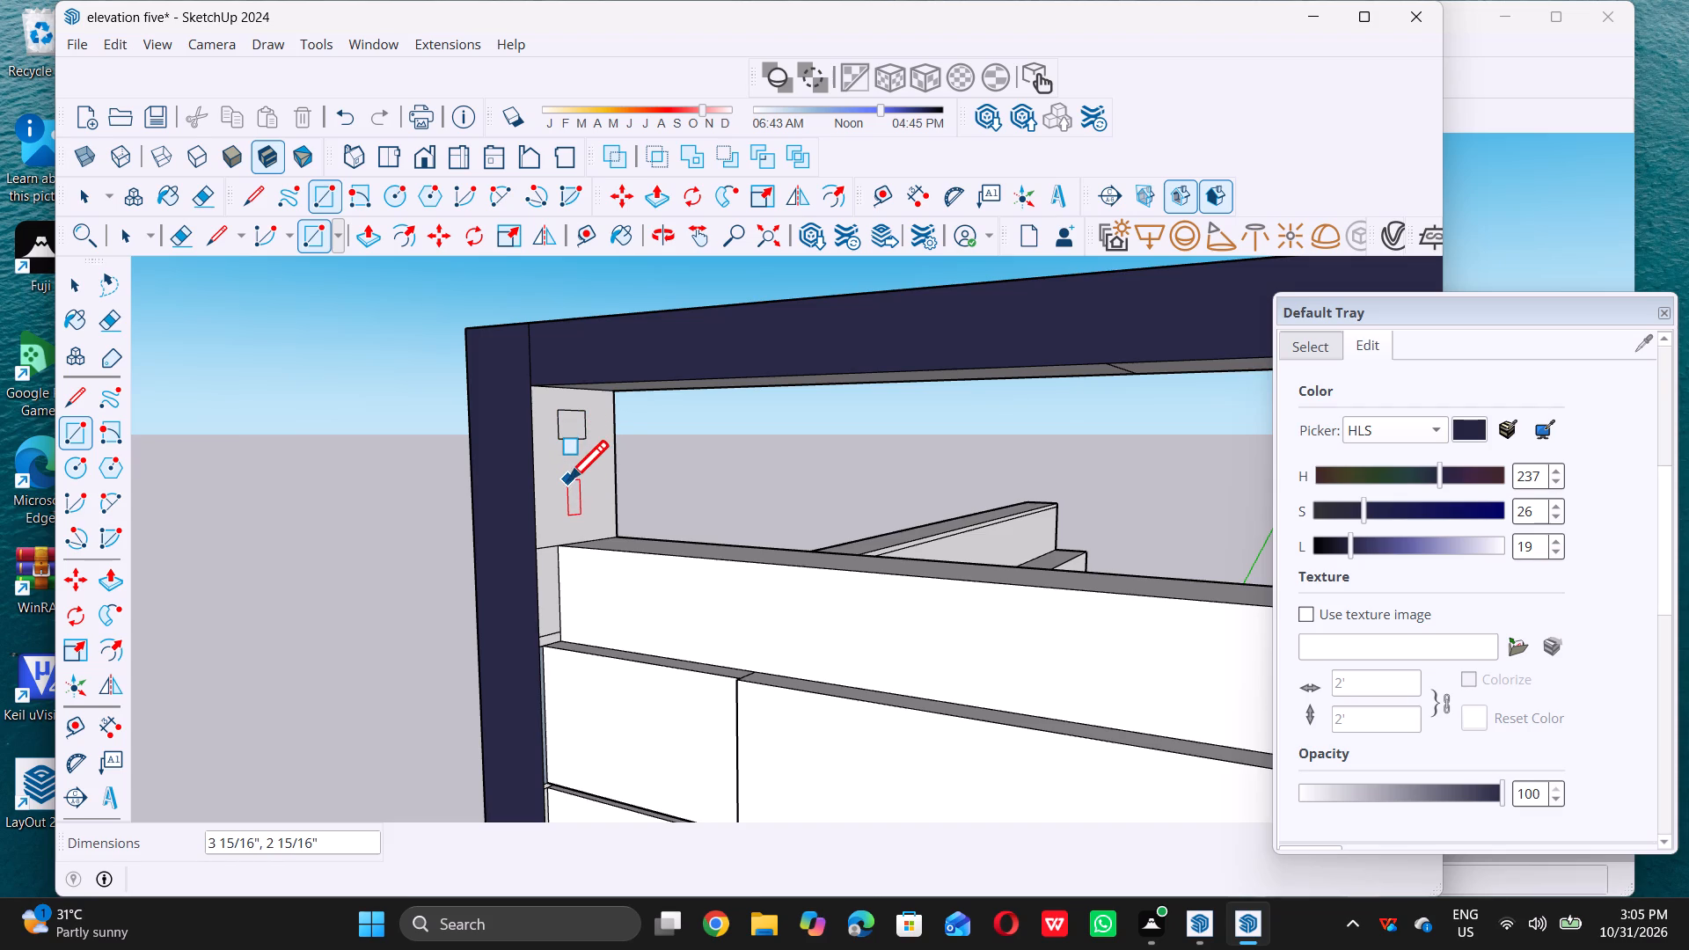
{"action": "left_click", "coordinate": [567, 480]}
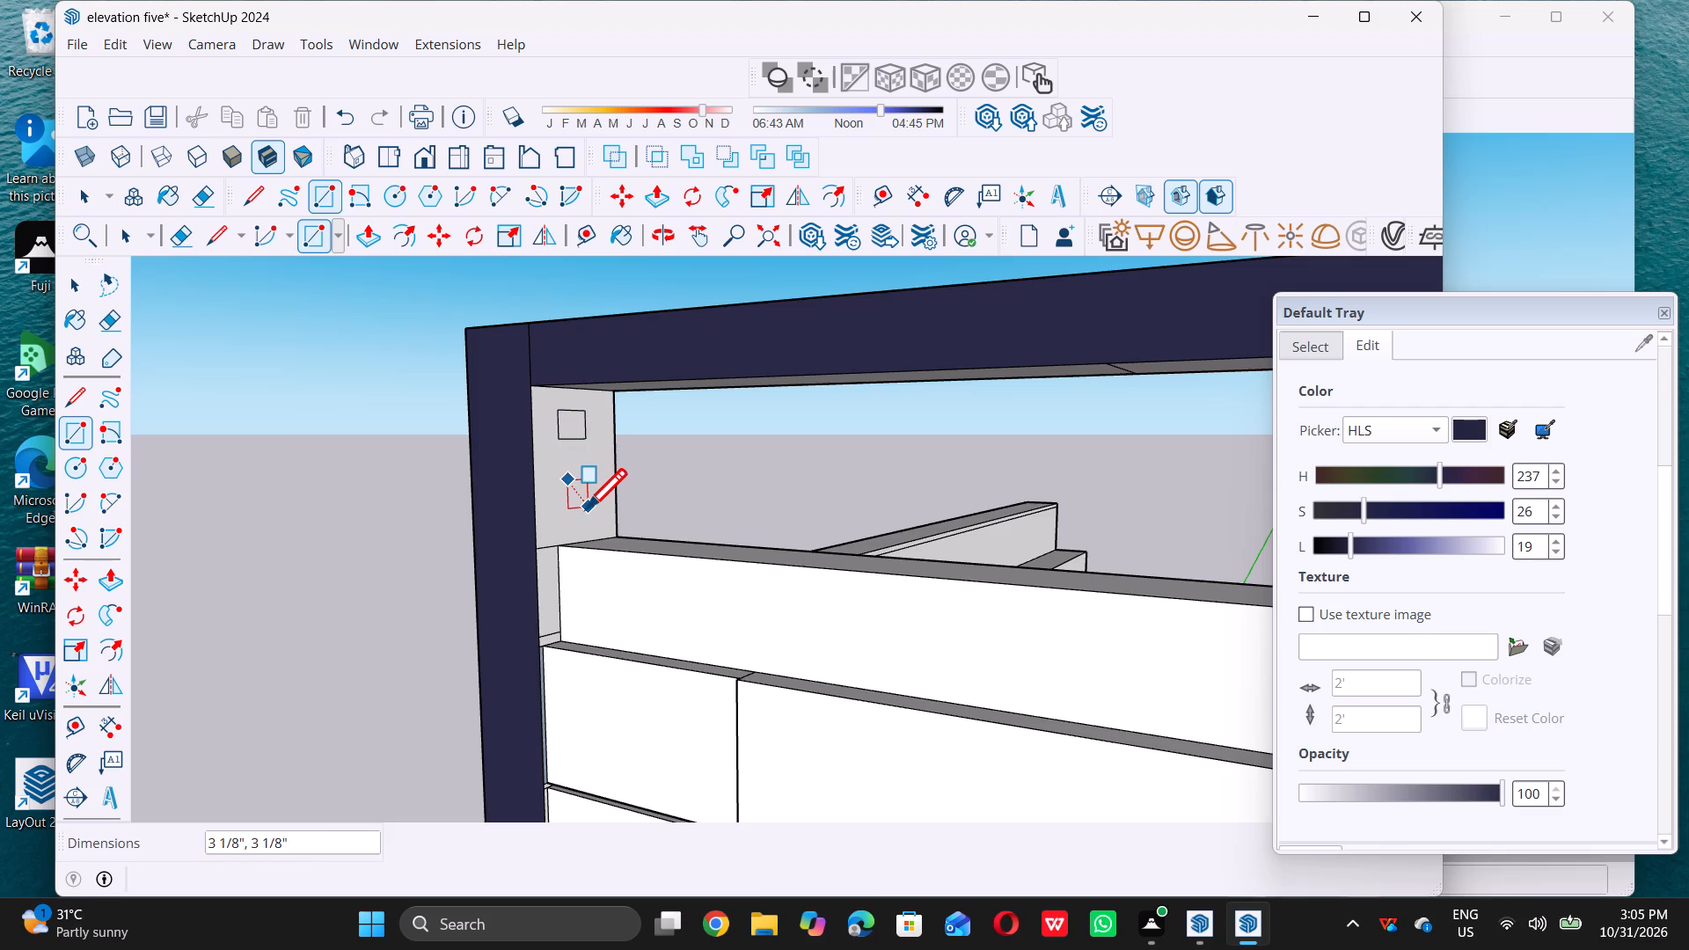
{"action": "left_click", "coordinate": [586, 508]}
{"action": "key", "text": "space"}
Push/Pull the upper small rectangle about 9' 10" across the roof frame opening to the opposite post, forming a horizontal rail.
{"action": "scroll", "coordinate": [523, 505], "scroll_direction": "down", "scroll_amount": 4}
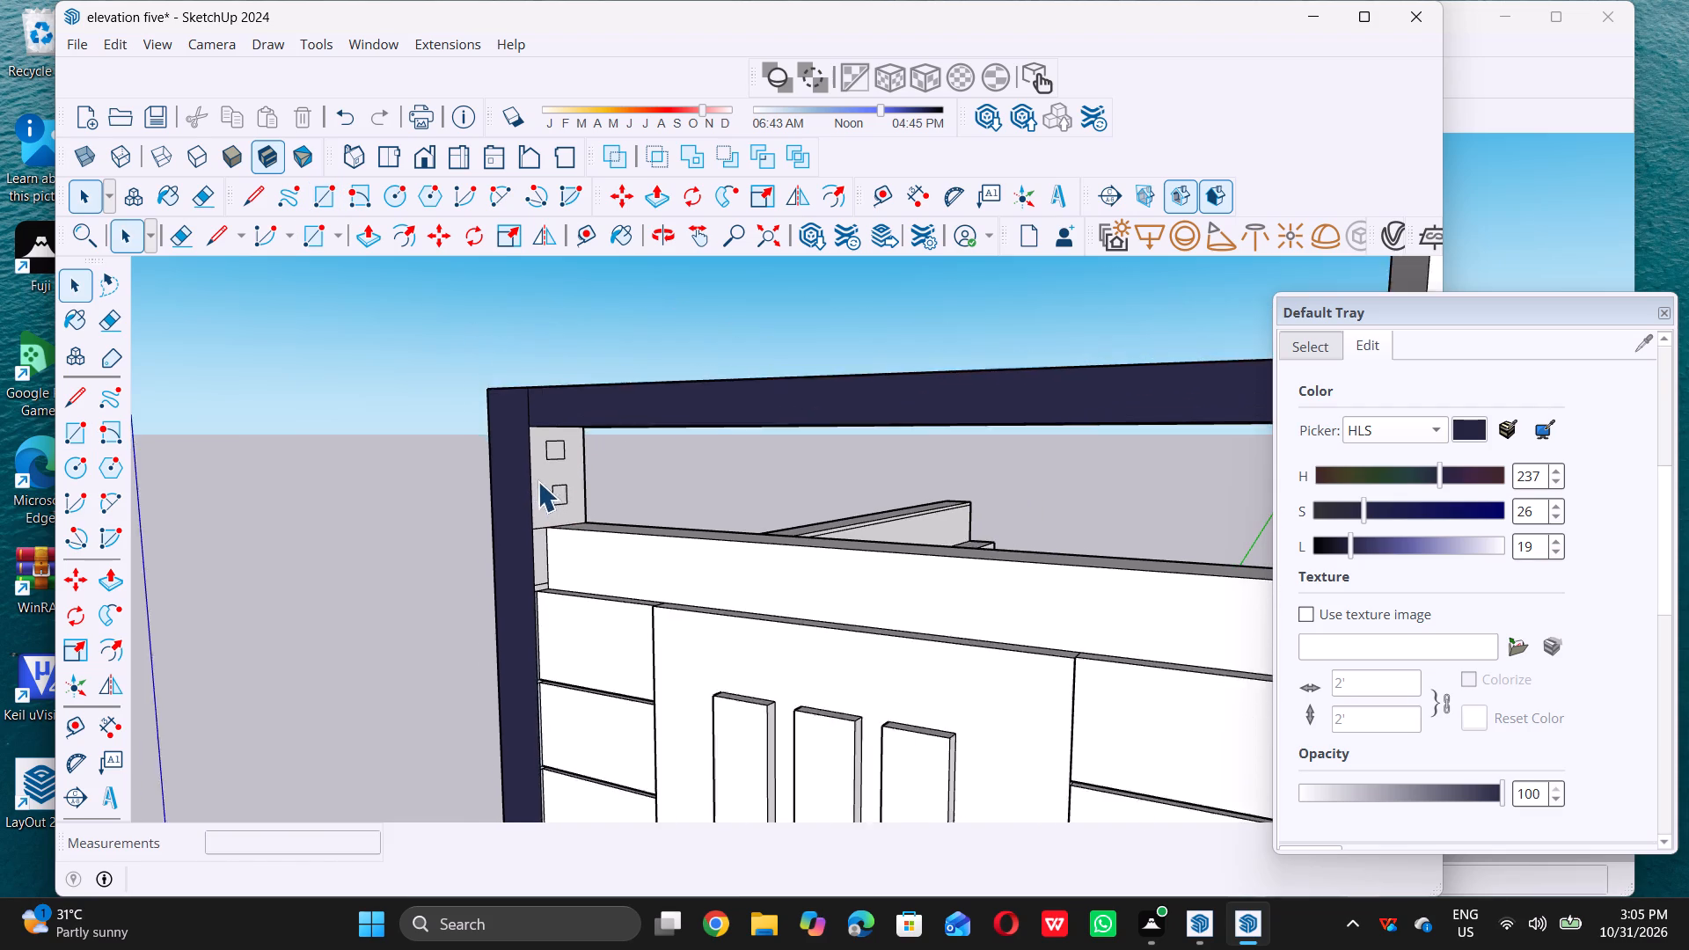
{"action": "scroll", "coordinate": [537, 481], "scroll_direction": "down", "scroll_amount": 2}
{"action": "scroll", "coordinate": [567, 458], "scroll_direction": "up", "scroll_amount": 5}
{"action": "left_click", "coordinate": [547, 456]}
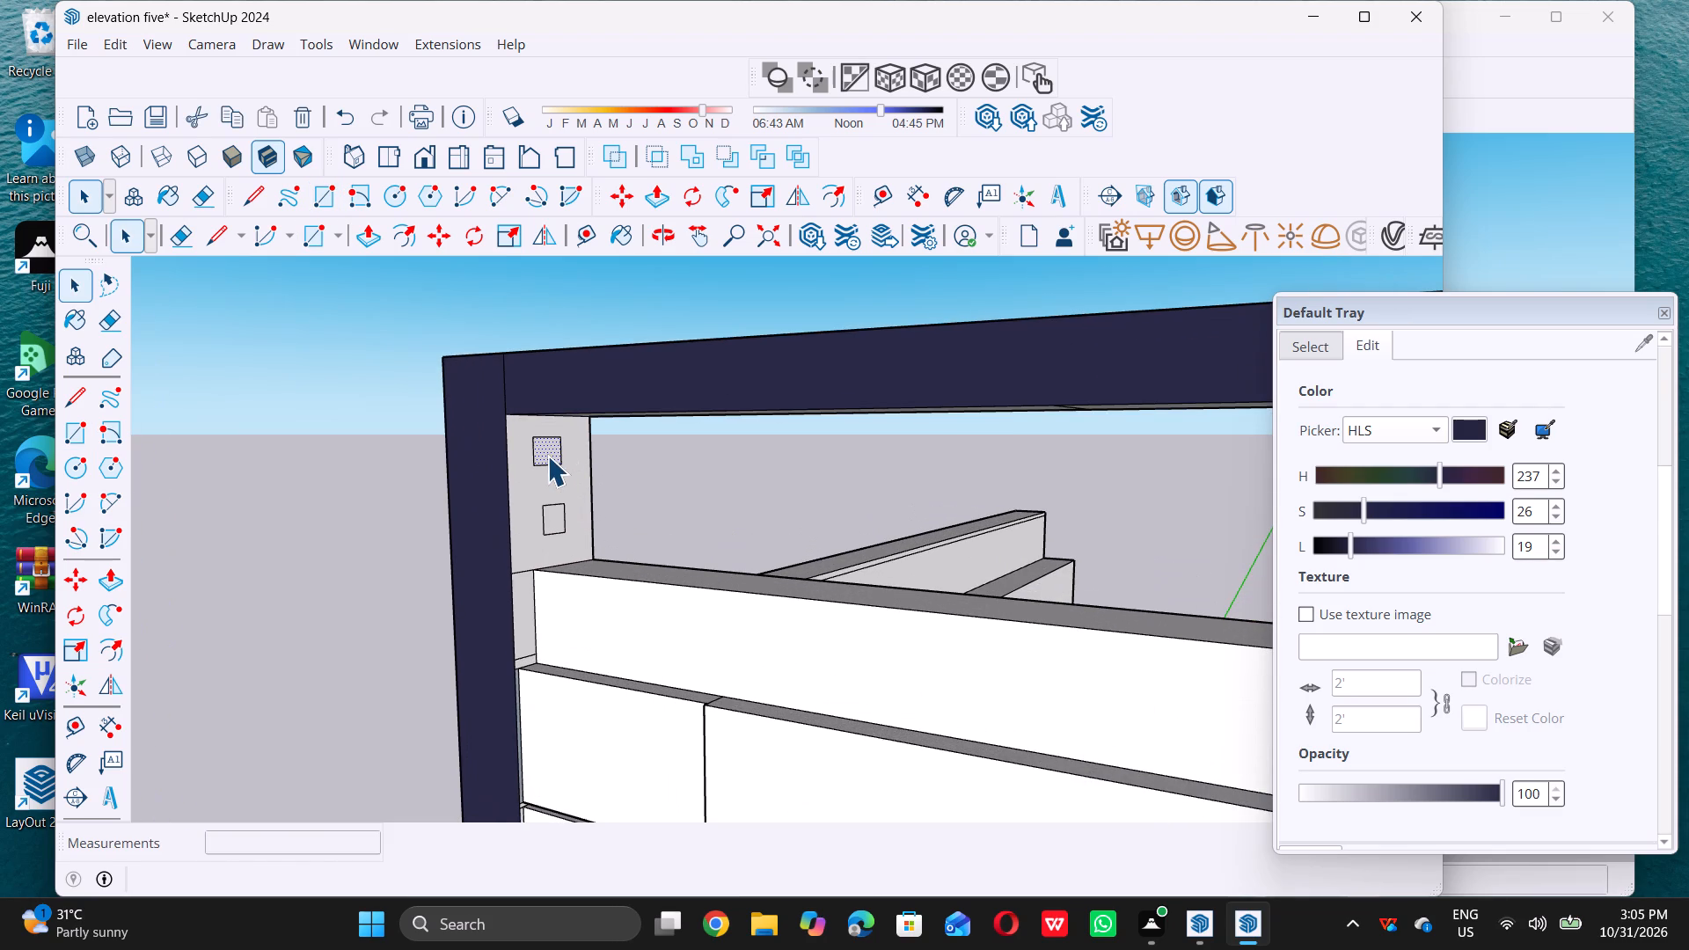
{"action": "key", "text": "p"}
{"action": "triple_click", "coordinate": [554, 448]}
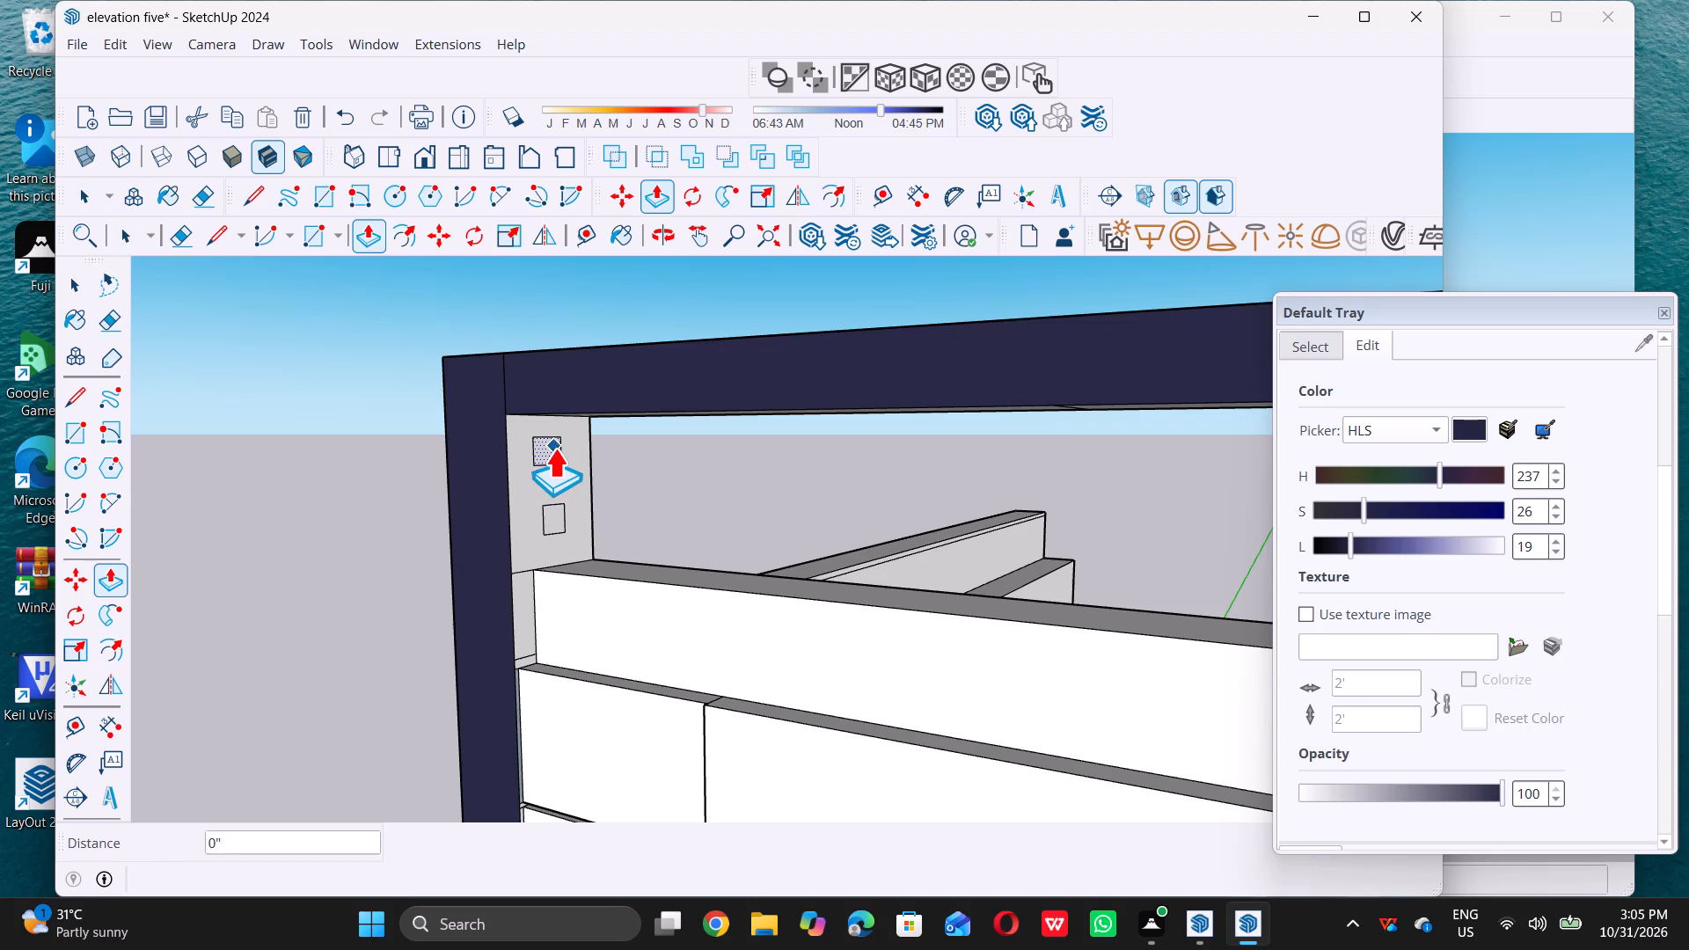
{"action": "scroll", "coordinate": [550, 443], "scroll_direction": "down", "scroll_amount": 11}
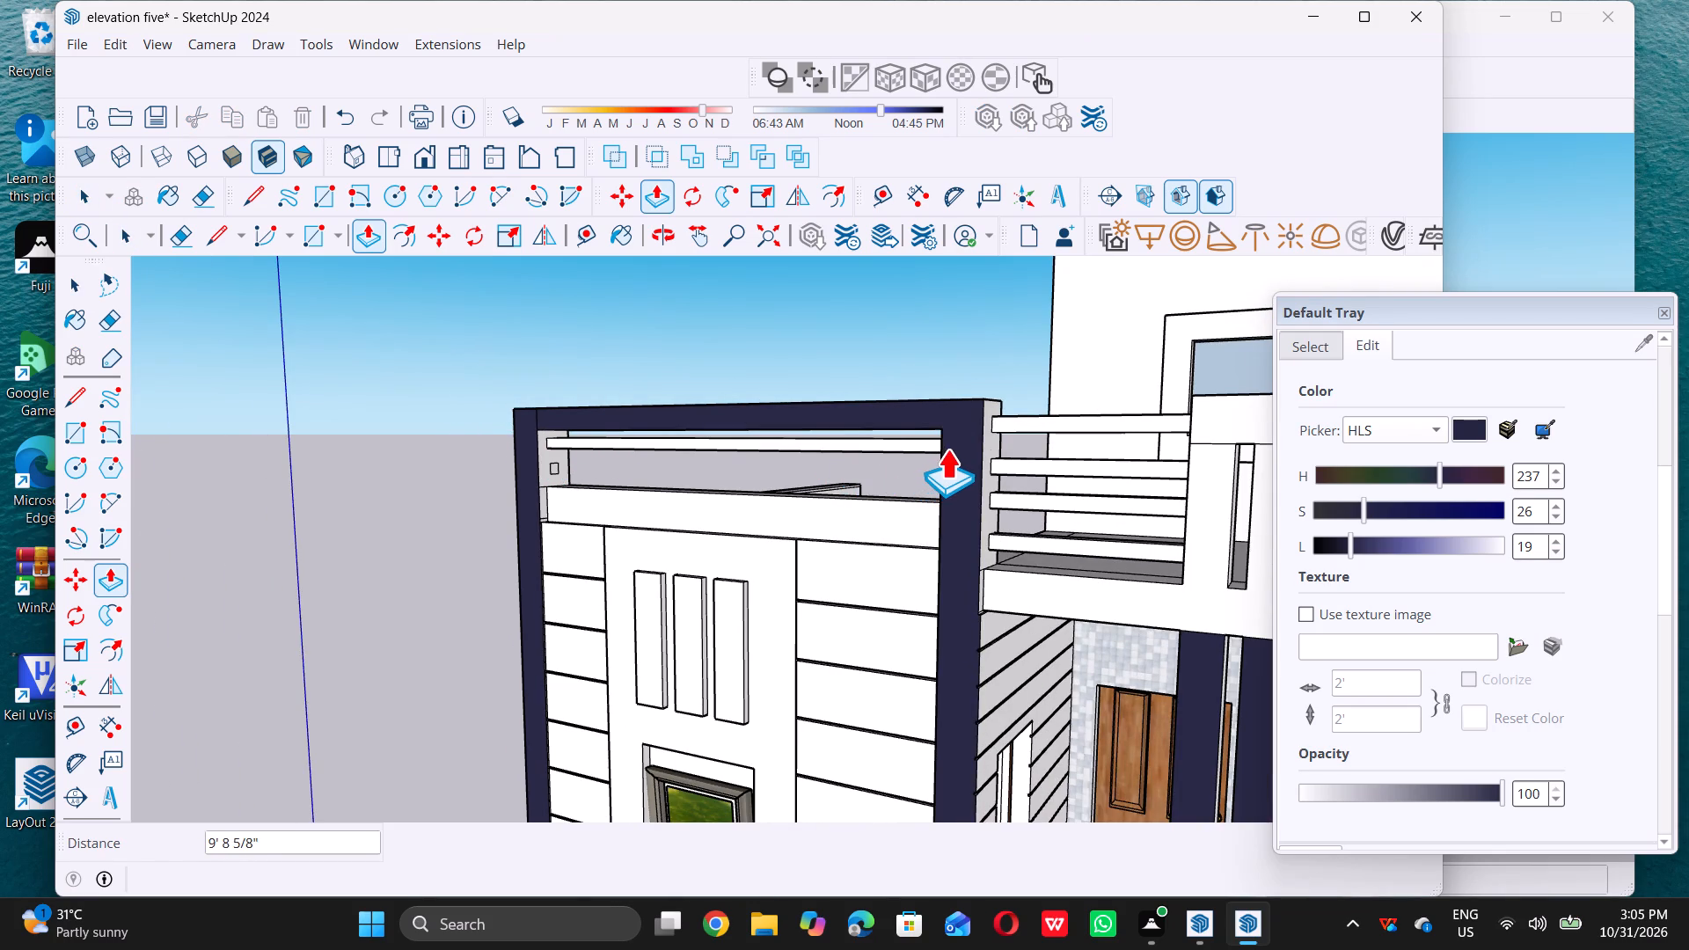
{"action": "middle_click_drag", "start_coordinate": [945, 449], "coordinate": [996, 454]}
{"action": "scroll", "coordinate": [959, 459], "scroll_direction": "up", "scroll_amount": 3}
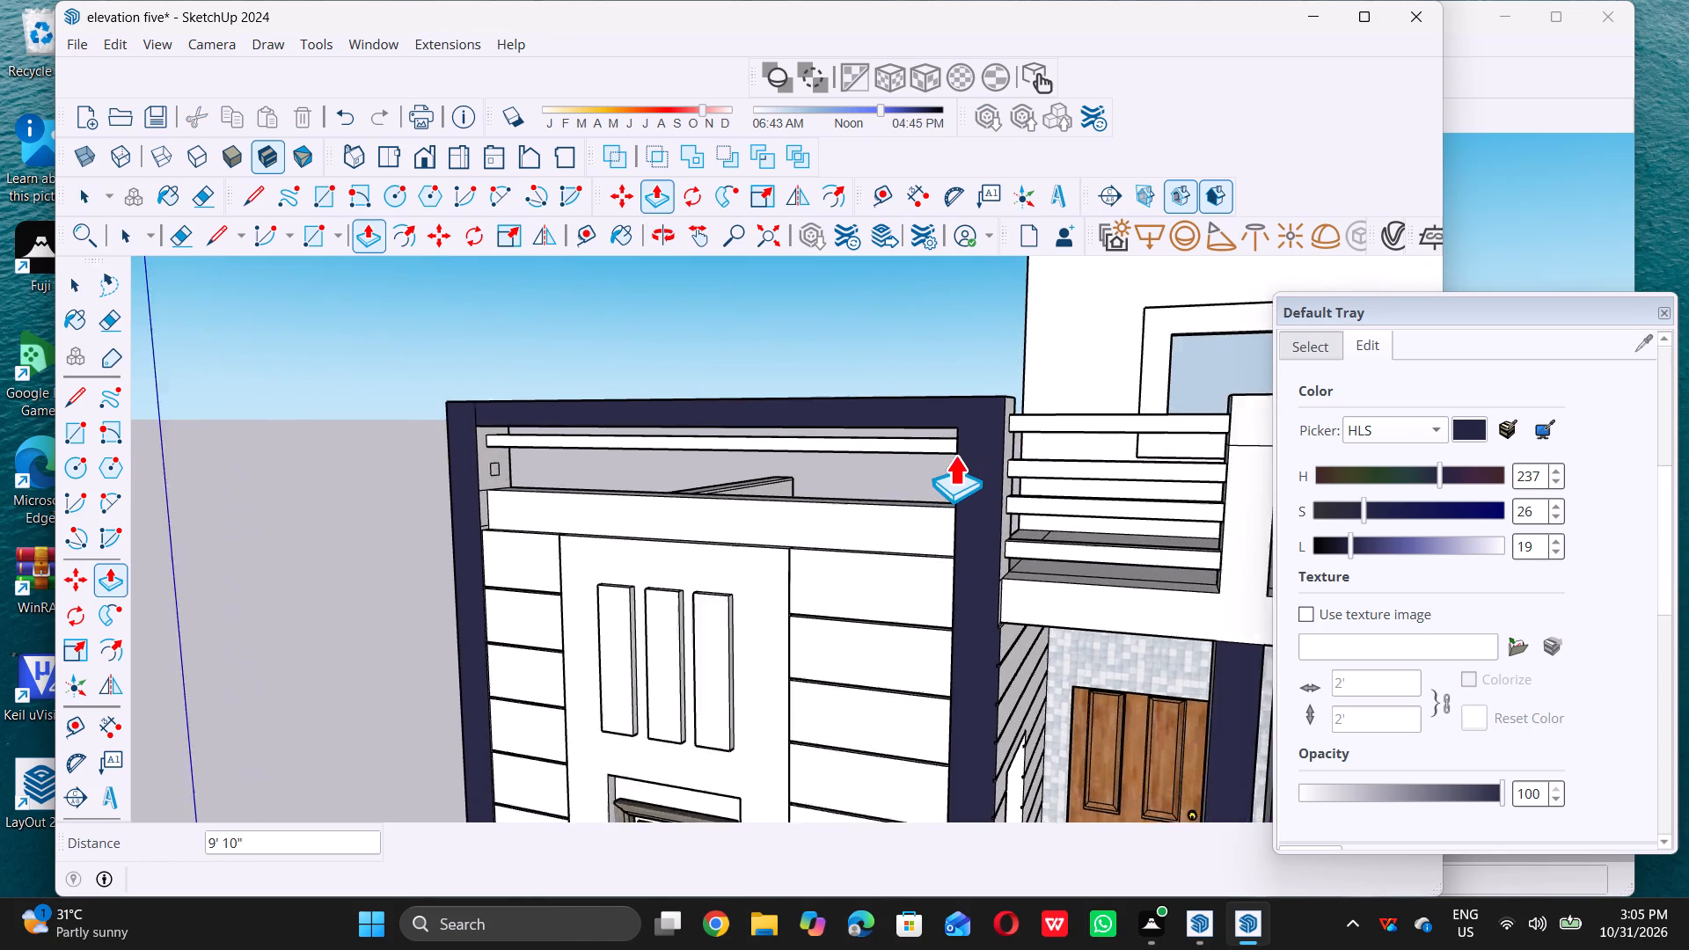
{"action": "scroll", "coordinate": [954, 455], "scroll_direction": "up", "scroll_amount": 2}
{"action": "triple_click", "coordinate": [957, 448]}
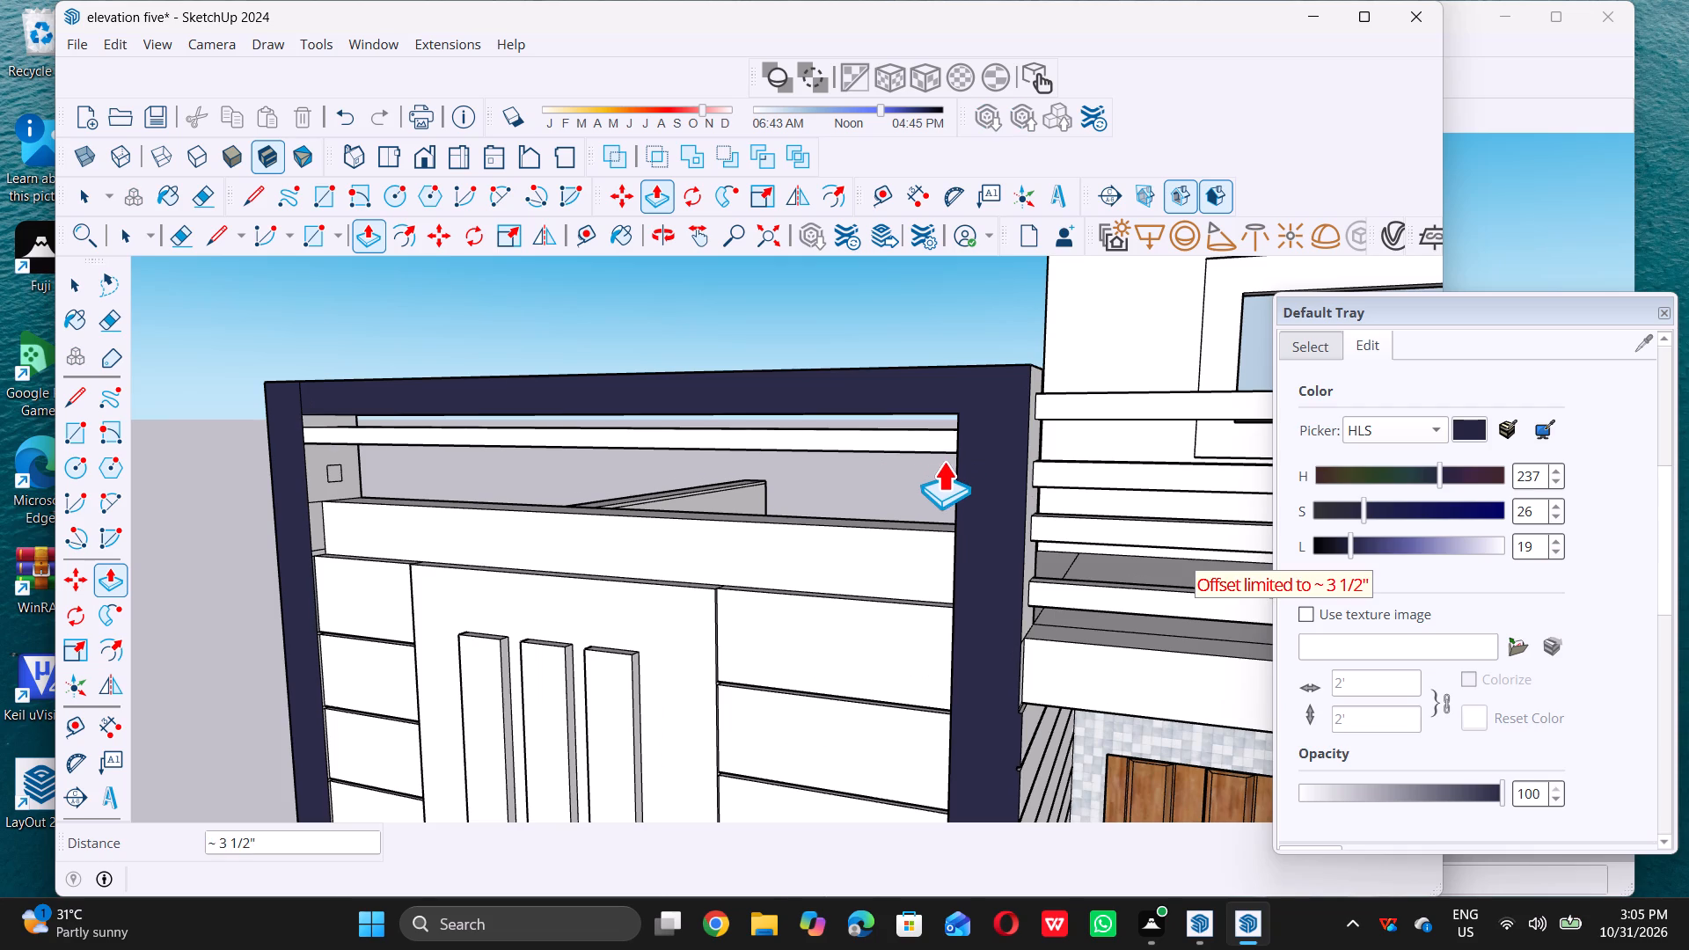
{"action": "key", "text": "space"}
Push/Pull the lower small rectangle about 10' across the roof frame opening to the opposite post, forming a second horizontal rail.
{"action": "middle_click_drag", "start_coordinate": [776, 467], "coordinate": [717, 462]}
{"action": "middle_click", "coordinate": [717, 462]}
{"action": "scroll", "coordinate": [450, 496], "scroll_direction": "up", "scroll_amount": 4}
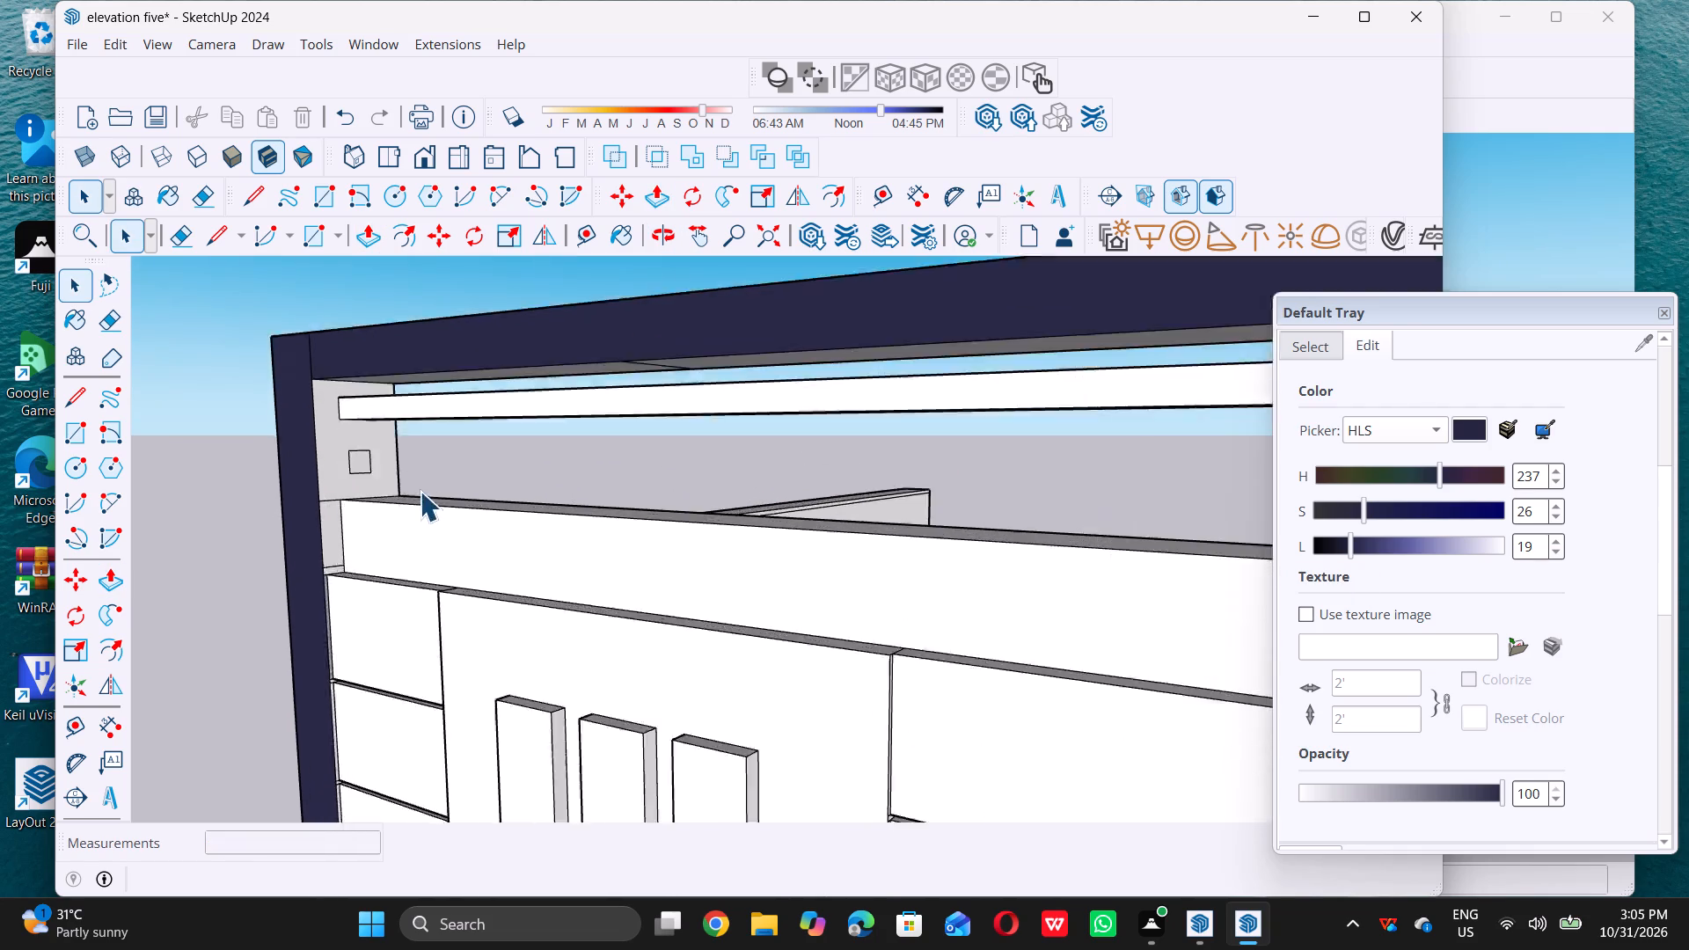
{"action": "scroll", "coordinate": [420, 491], "scroll_direction": "up", "scroll_amount": 2}
{"action": "scroll", "coordinate": [540, 492], "scroll_direction": "down", "scroll_amount": 6}
{"action": "scroll", "coordinate": [499, 477], "scroll_direction": "up", "scroll_amount": 5}
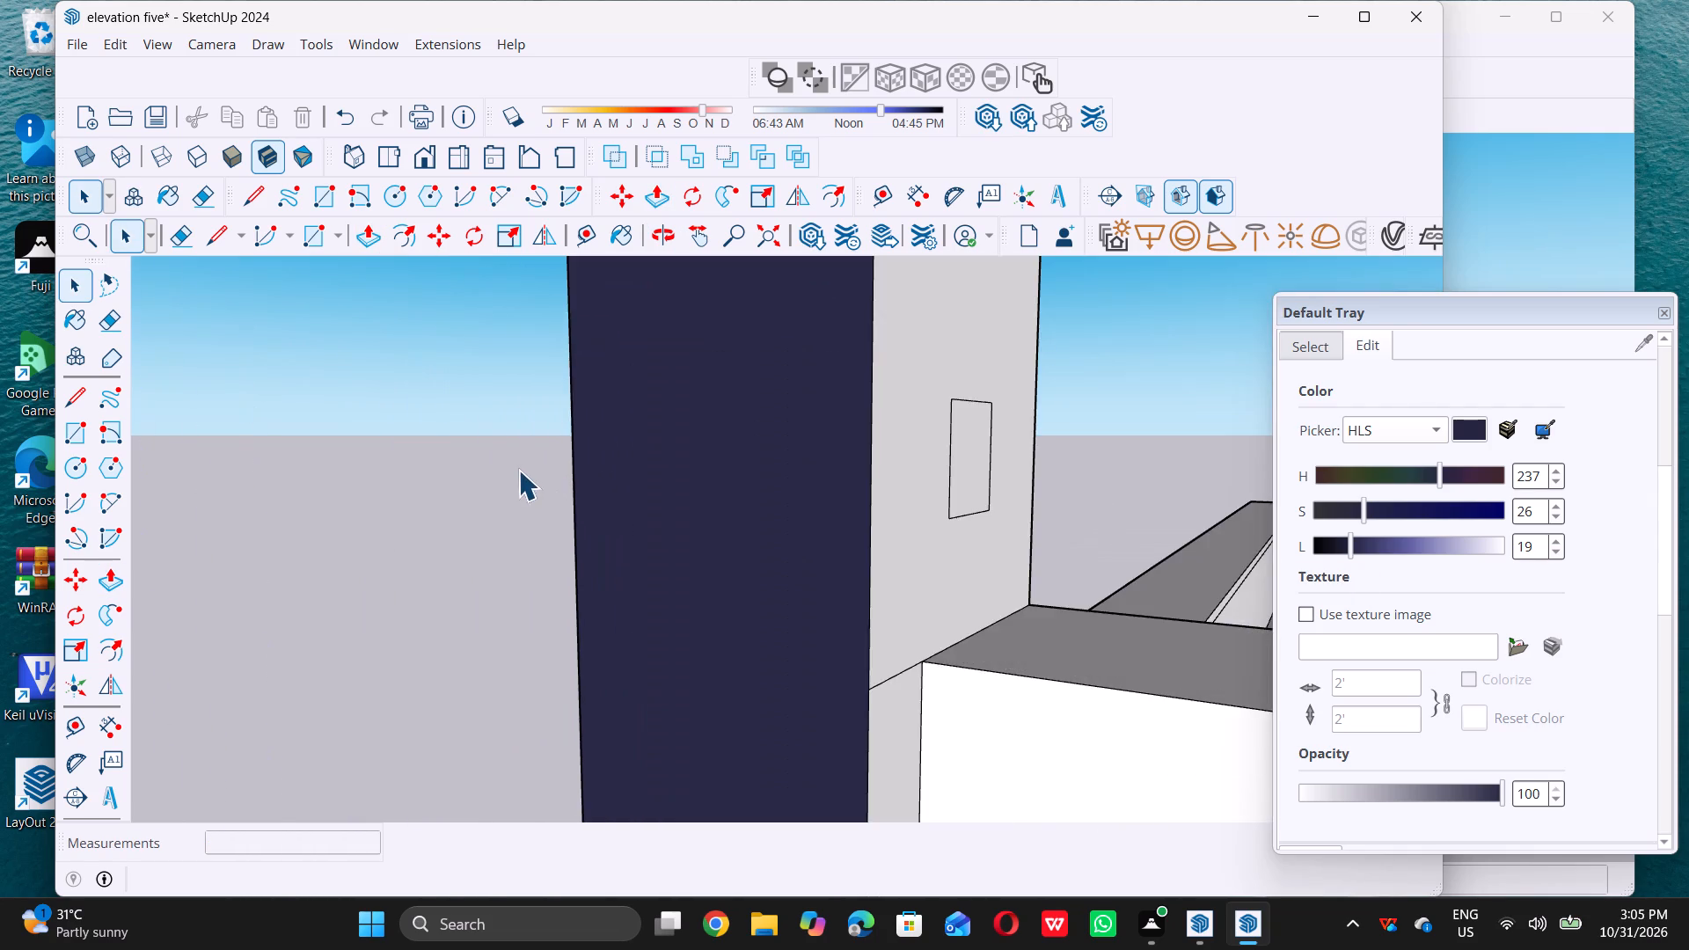
{"action": "scroll", "coordinate": [513, 471], "scroll_direction": "down", "scroll_amount": 4}
{"action": "left_click", "coordinate": [582, 469]}
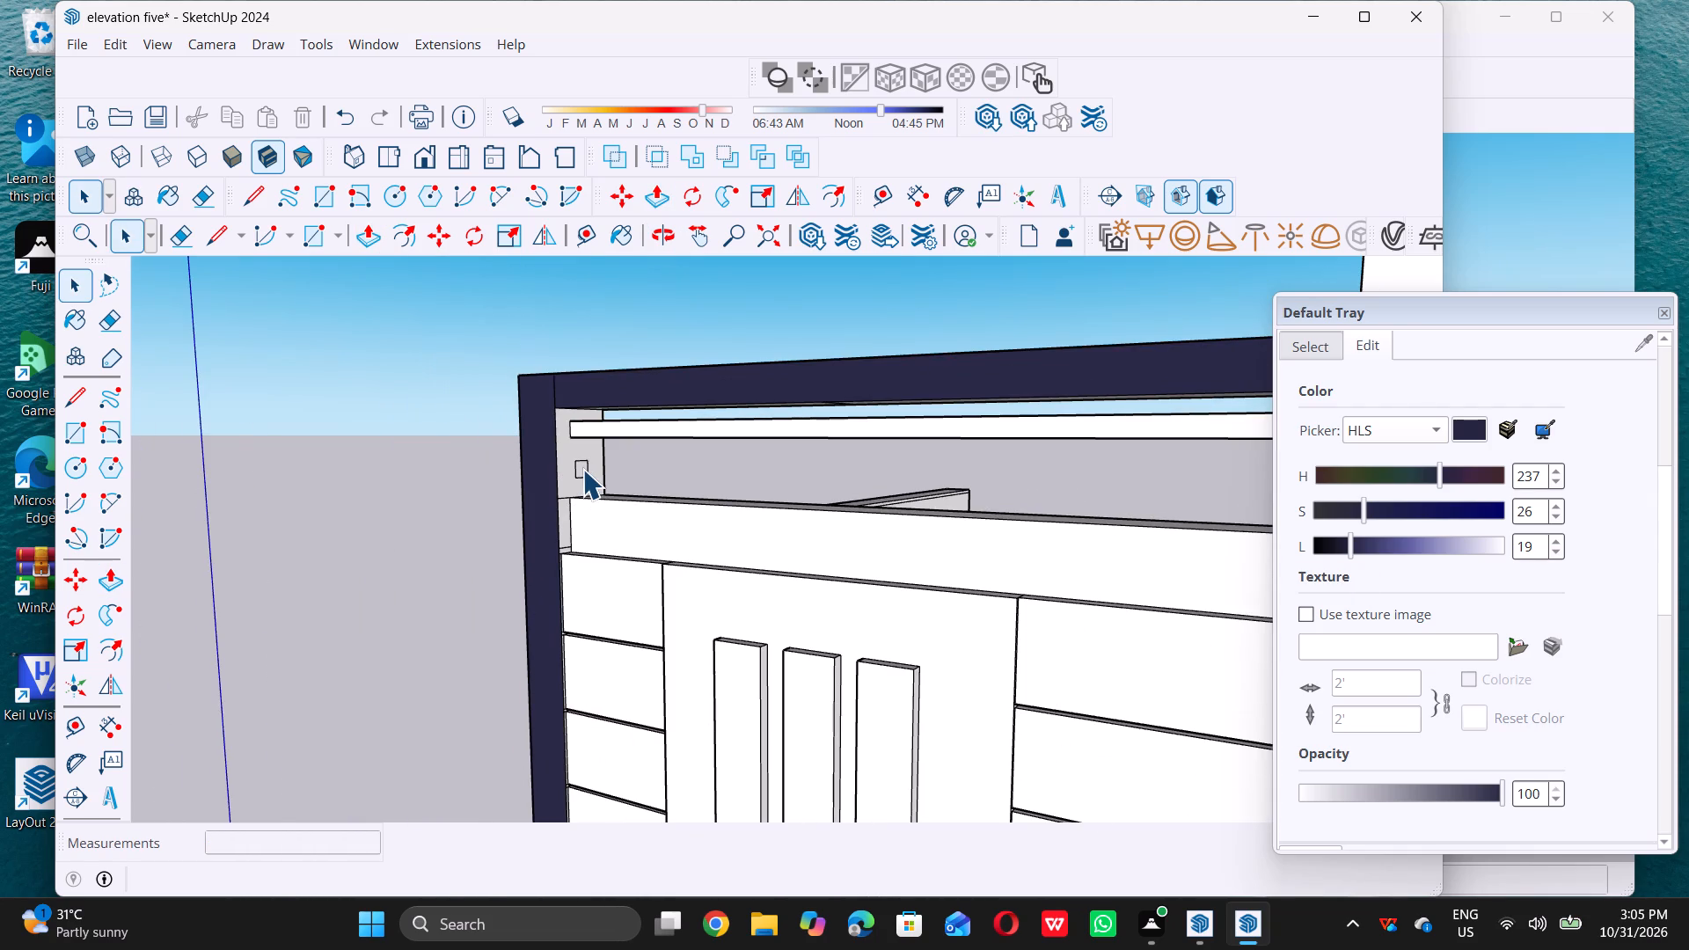
{"action": "scroll", "coordinate": [582, 469], "scroll_direction": "up", "scroll_amount": 5}
{"action": "key", "text": "p"}
{"action": "left_click", "coordinate": [582, 470]}
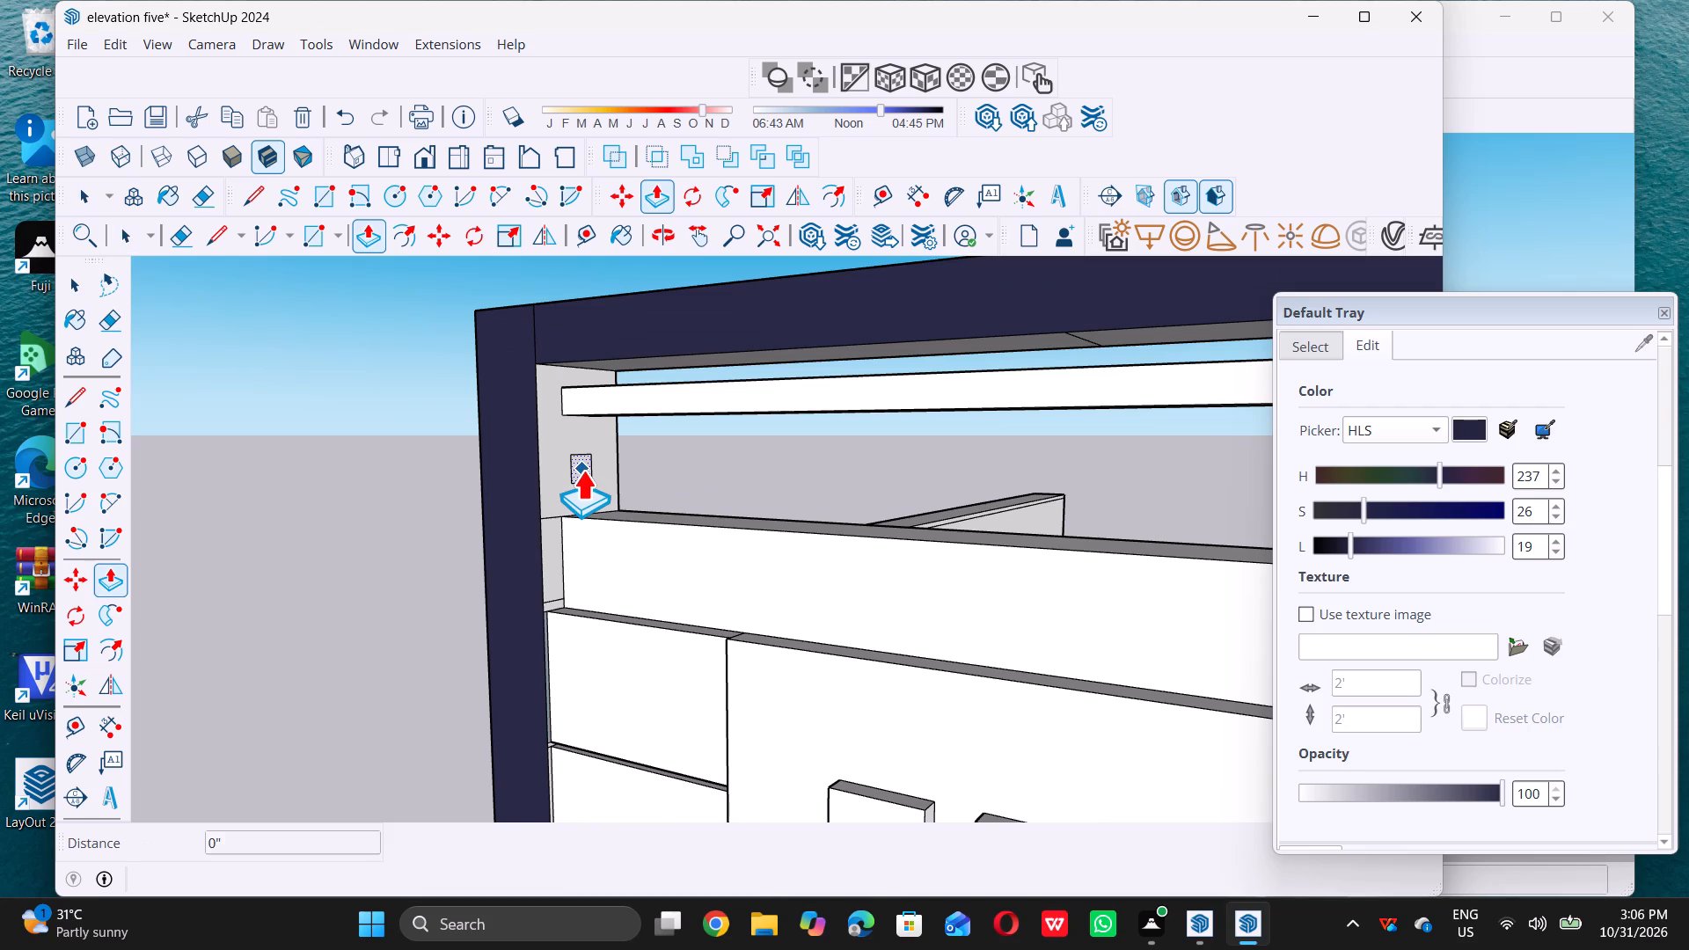
{"action": "scroll", "coordinate": [582, 467], "scroll_direction": "down", "scroll_amount": 13}
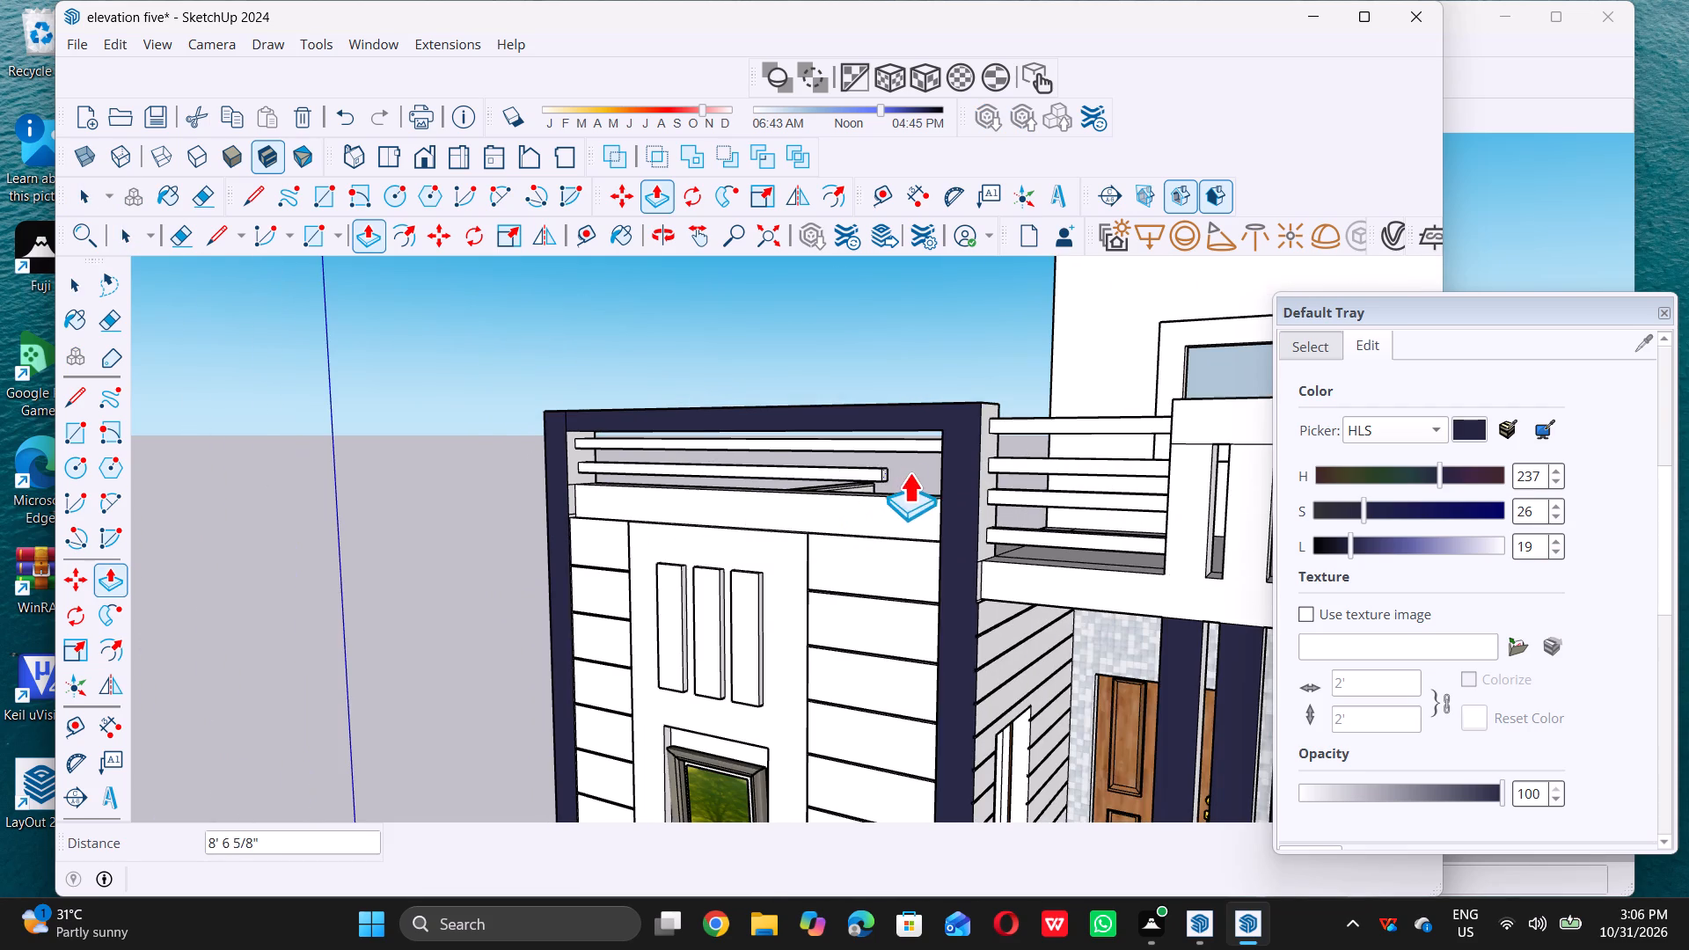
{"action": "scroll", "coordinate": [915, 468], "scroll_direction": "up", "scroll_amount": 4}
{"action": "left_click", "coordinate": [954, 464]}
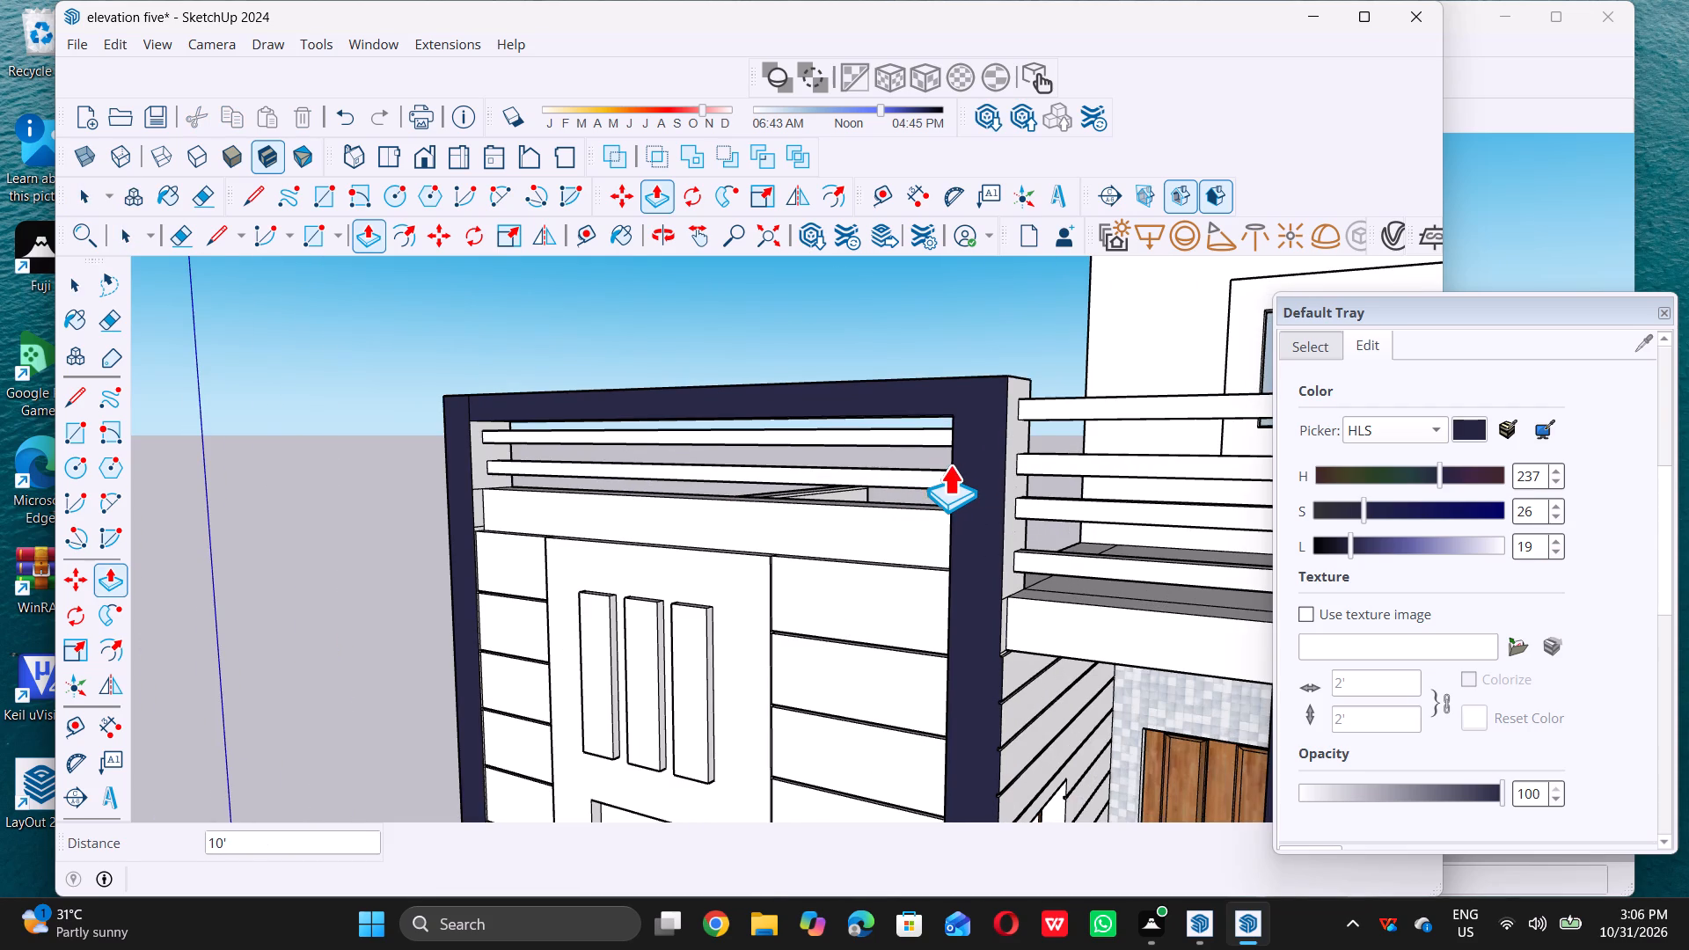
{"action": "key", "text": "space"}
Examine the roof frame rails from the front and the building from its rear side.
{"action": "scroll", "coordinate": [890, 493], "scroll_direction": "down", "scroll_amount": 16}
{"action": "middle_click_drag", "start_coordinate": [647, 524], "coordinate": [939, 483]}
{"action": "middle_click", "coordinate": [939, 483]}
{"action": "scroll", "coordinate": [876, 495], "scroll_direction": "up", "scroll_amount": 11}
{"action": "middle_click_drag", "start_coordinate": [753, 444], "coordinate": [735, 471]}
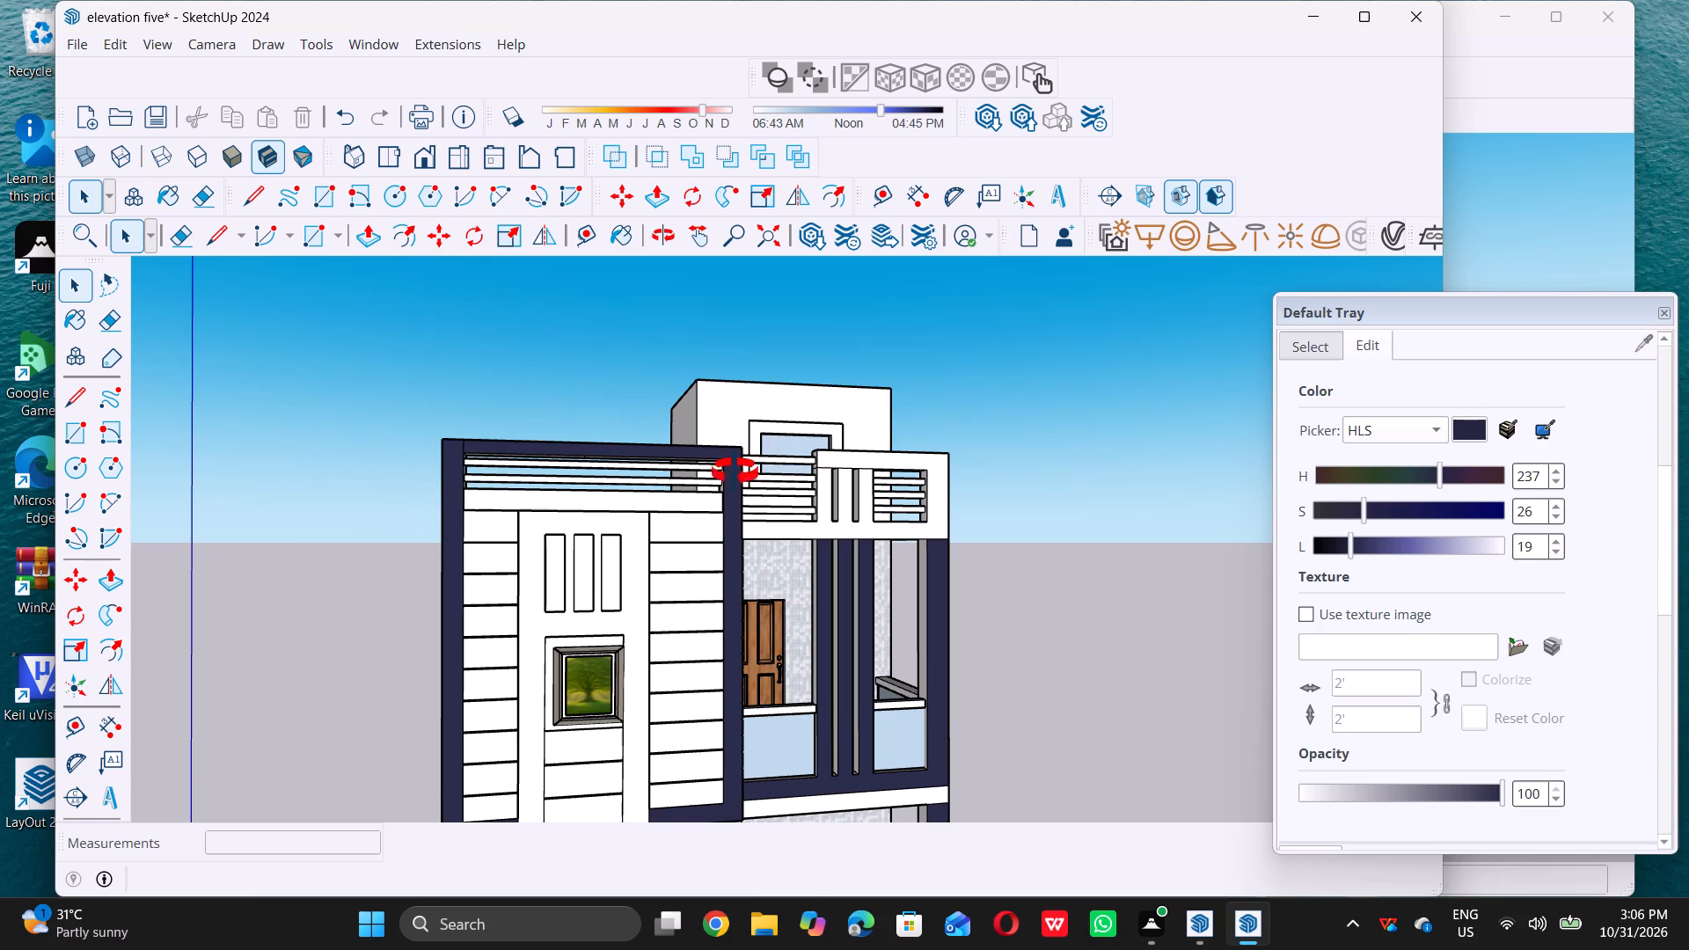
{"action": "middle_click_drag", "start_coordinate": [735, 471], "coordinate": [626, 518]}
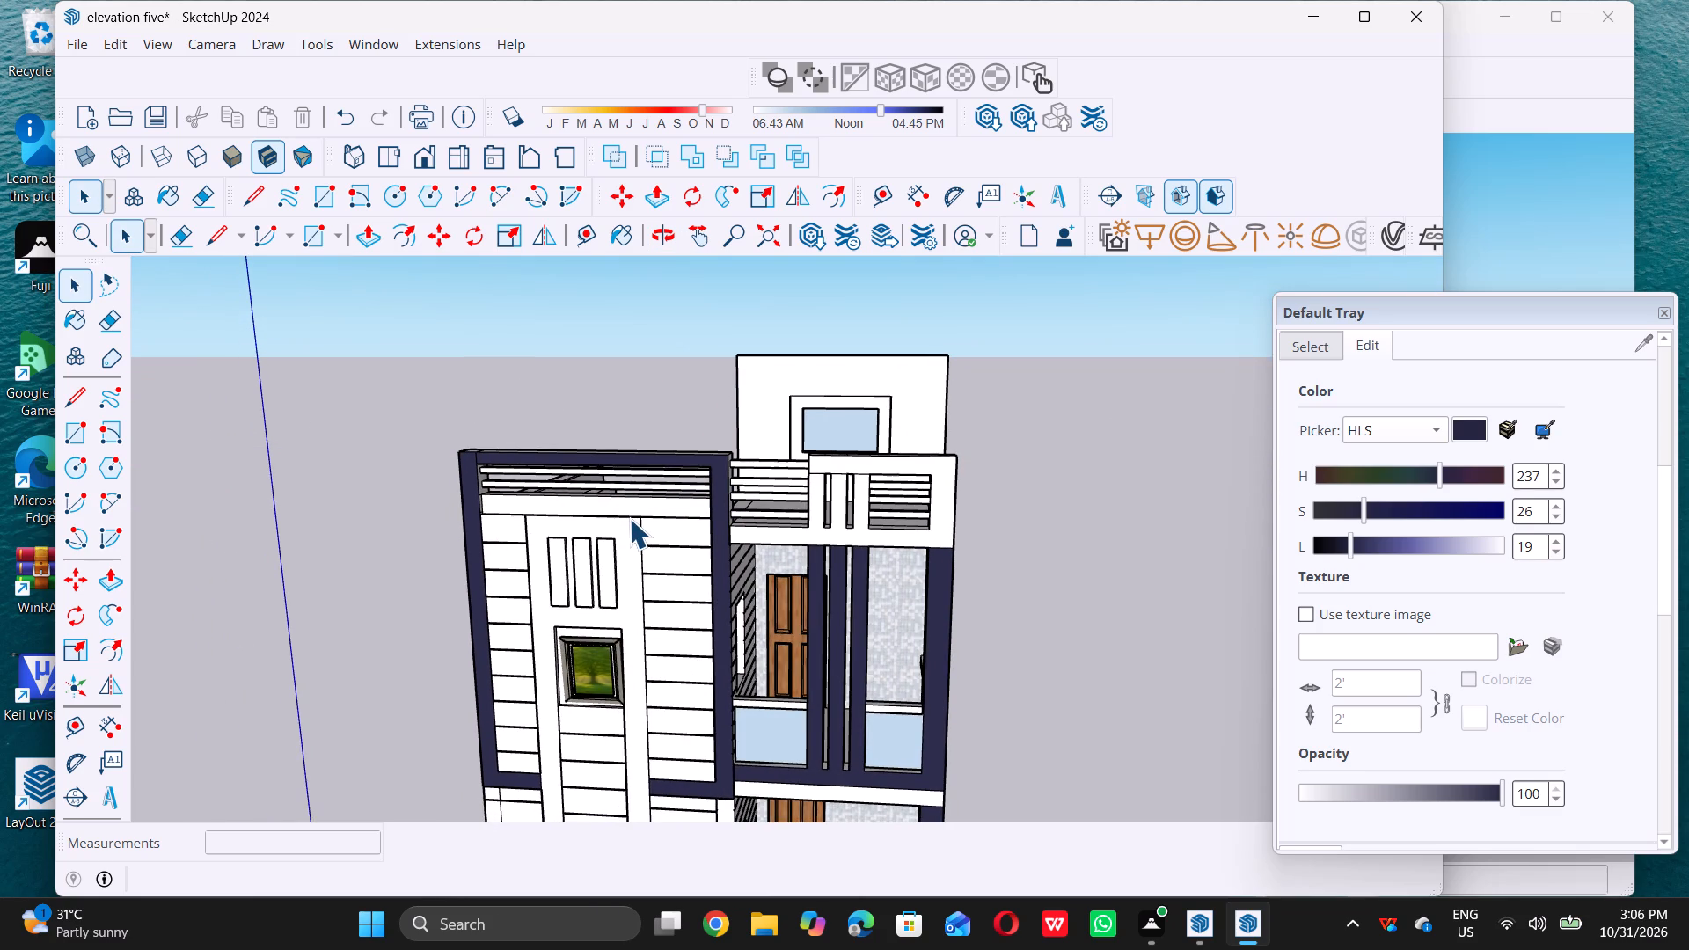
{"action": "scroll", "coordinate": [616, 551], "scroll_direction": "down", "scroll_amount": 4}
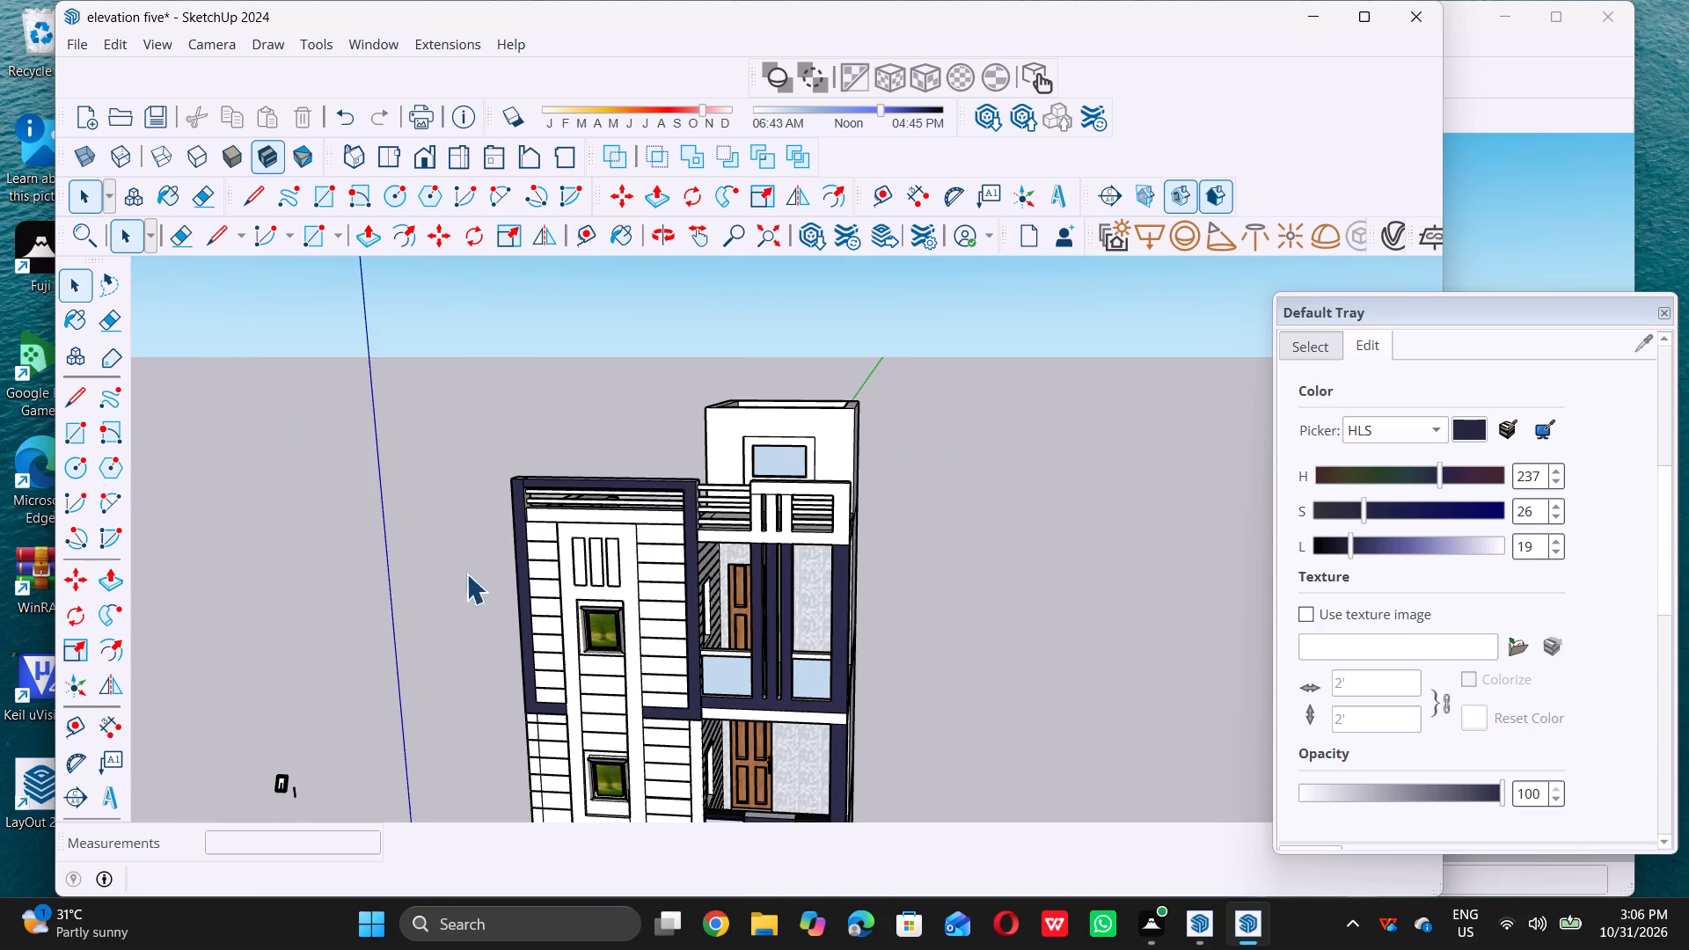
{"action": "middle_click_drag", "start_coordinate": [413, 579], "coordinate": [986, 503]}
{"action": "middle_click_drag", "start_coordinate": [856, 512], "coordinate": [1093, 564]}
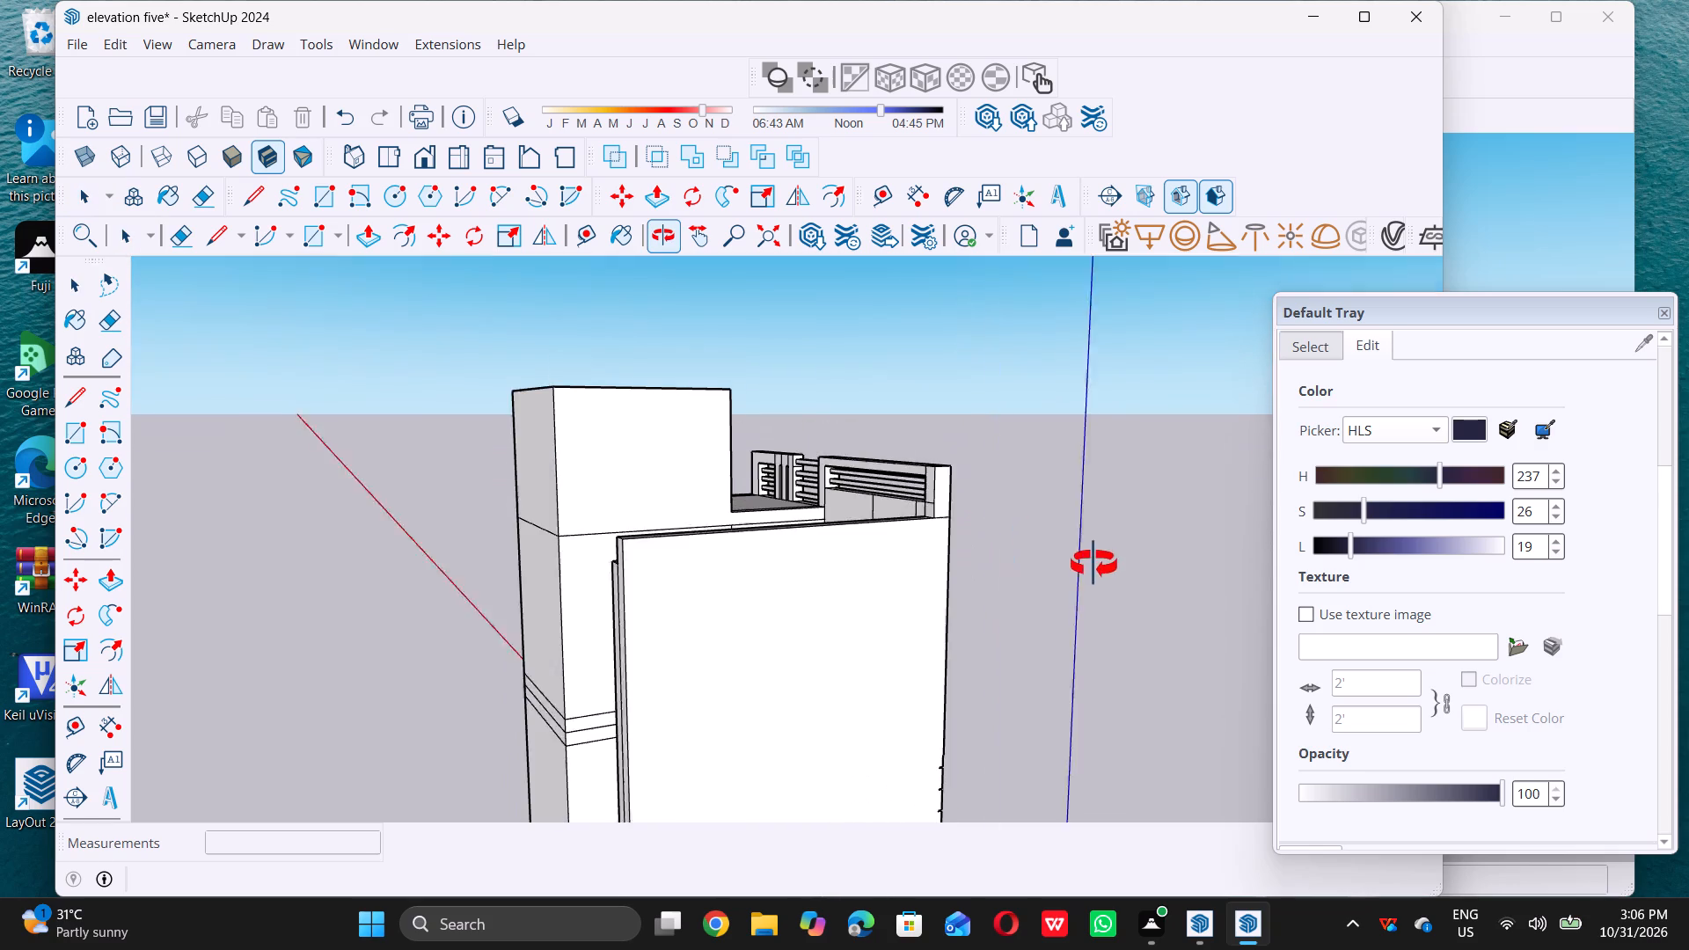
{"action": "middle_click", "coordinate": [1093, 564]}
{"action": "middle_click_drag", "start_coordinate": [963, 558], "coordinate": [1145, 578]}
{"action": "middle_click", "coordinate": [1145, 578]}
{"action": "scroll", "coordinate": [828, 557], "scroll_direction": "down", "scroll_amount": 6}
{"action": "middle_click_drag", "start_coordinate": [804, 612], "coordinate": [894, 637]}
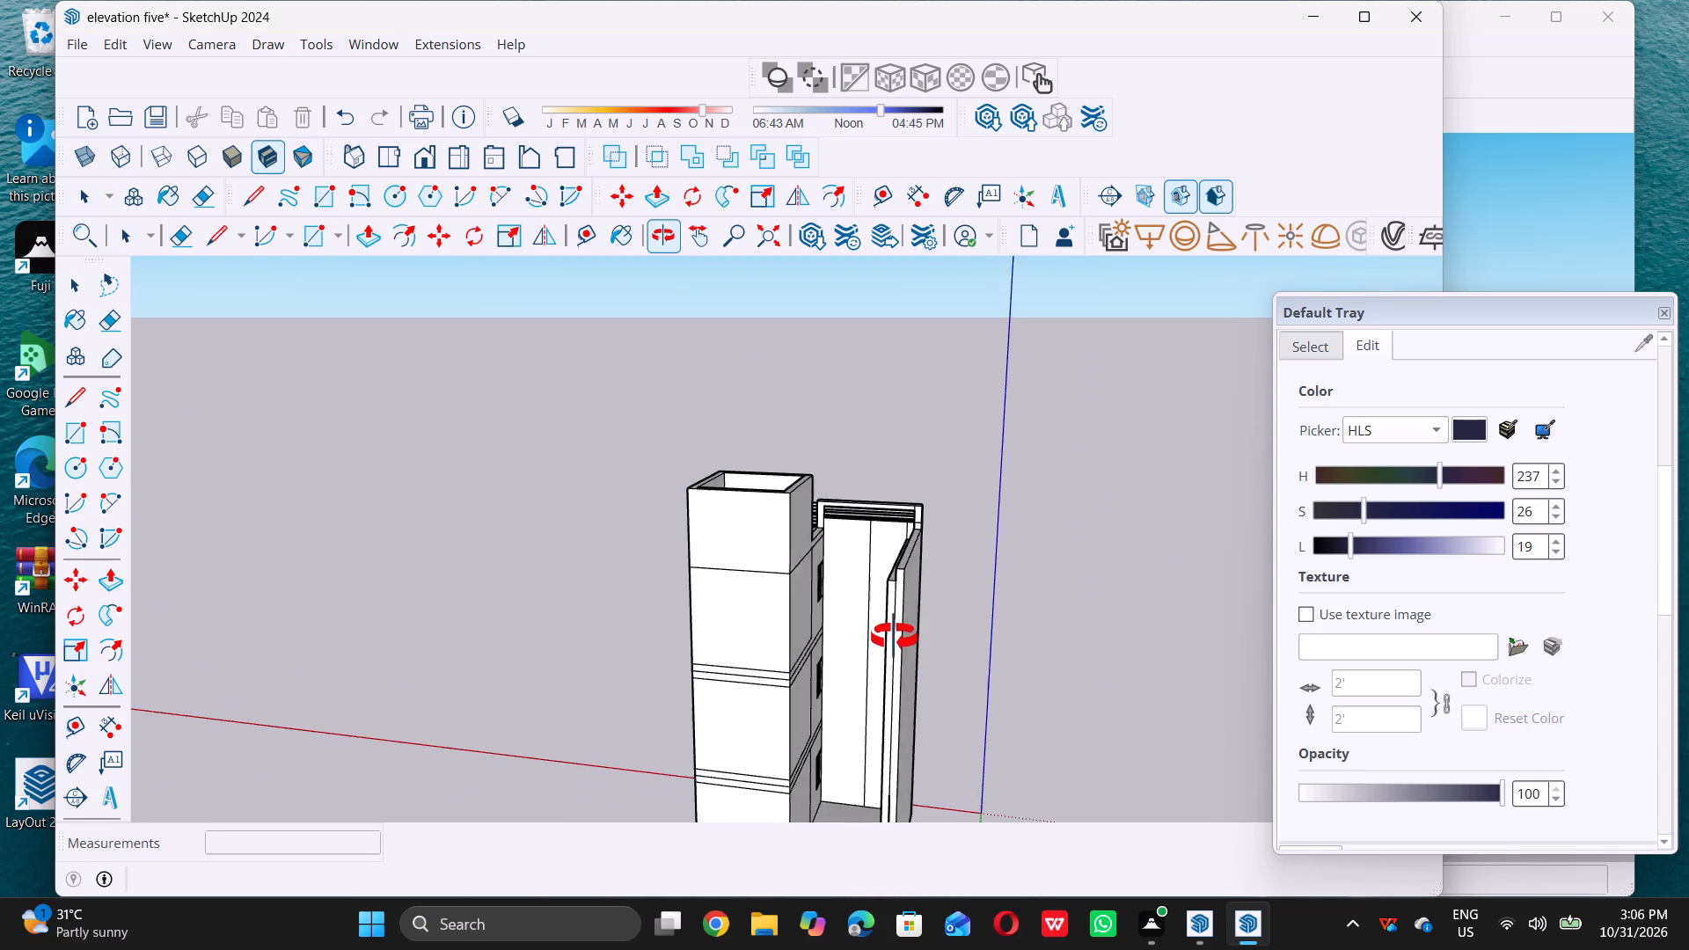
{"action": "middle_click_drag", "start_coordinate": [894, 637], "coordinate": [632, 650]}
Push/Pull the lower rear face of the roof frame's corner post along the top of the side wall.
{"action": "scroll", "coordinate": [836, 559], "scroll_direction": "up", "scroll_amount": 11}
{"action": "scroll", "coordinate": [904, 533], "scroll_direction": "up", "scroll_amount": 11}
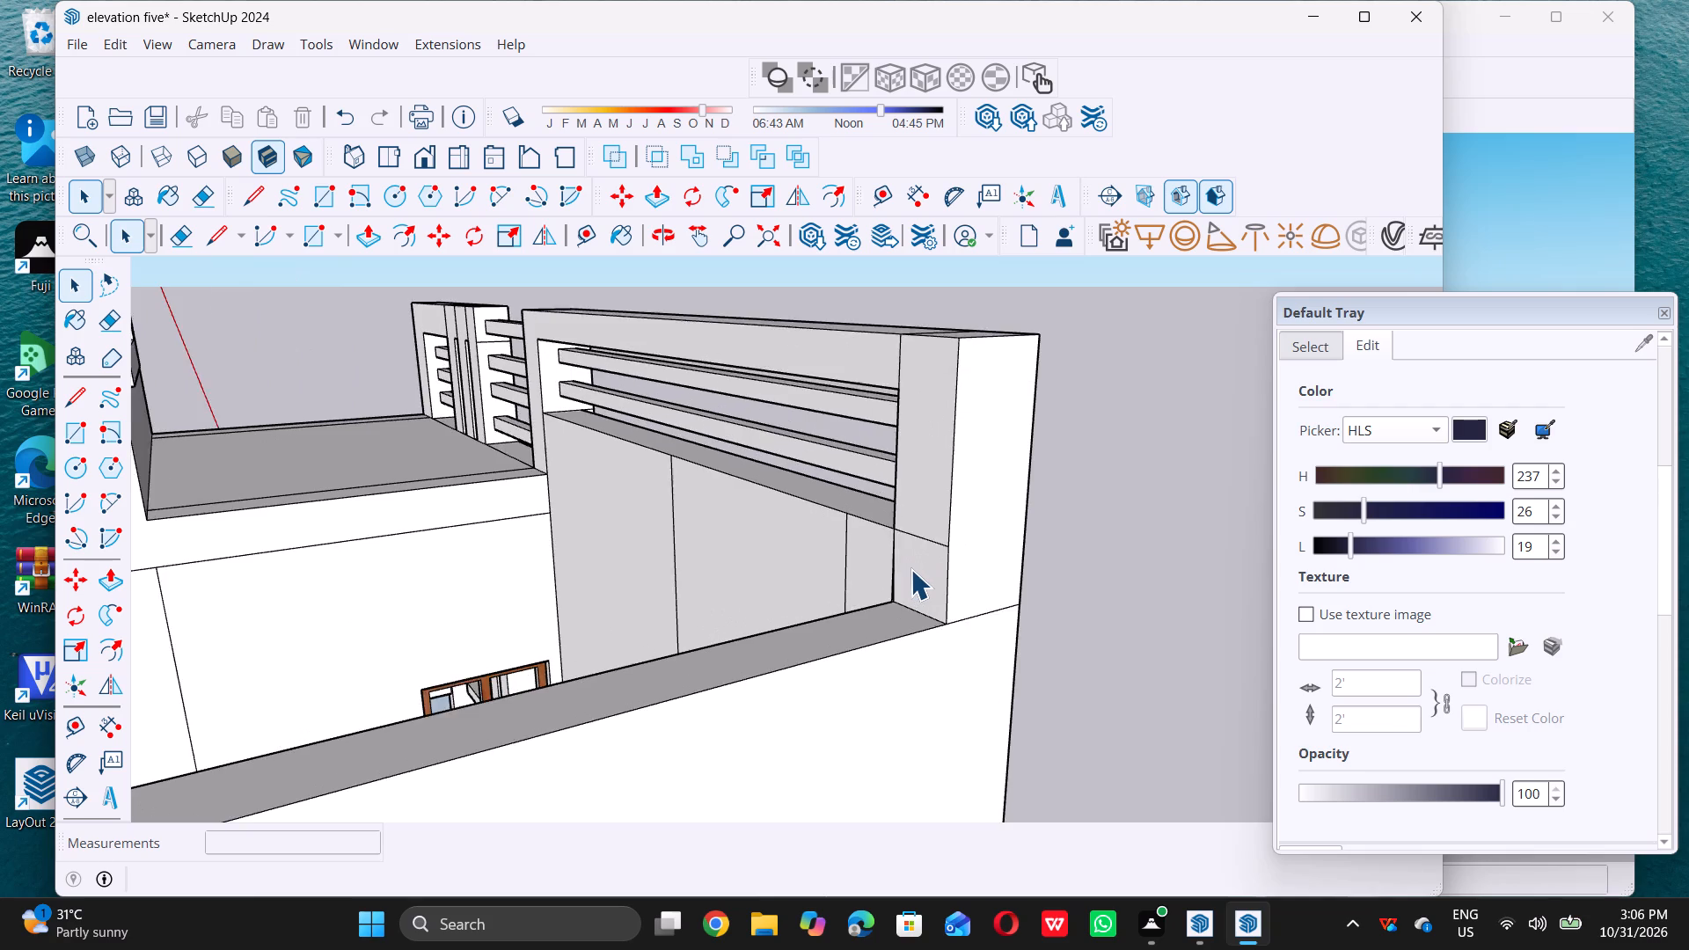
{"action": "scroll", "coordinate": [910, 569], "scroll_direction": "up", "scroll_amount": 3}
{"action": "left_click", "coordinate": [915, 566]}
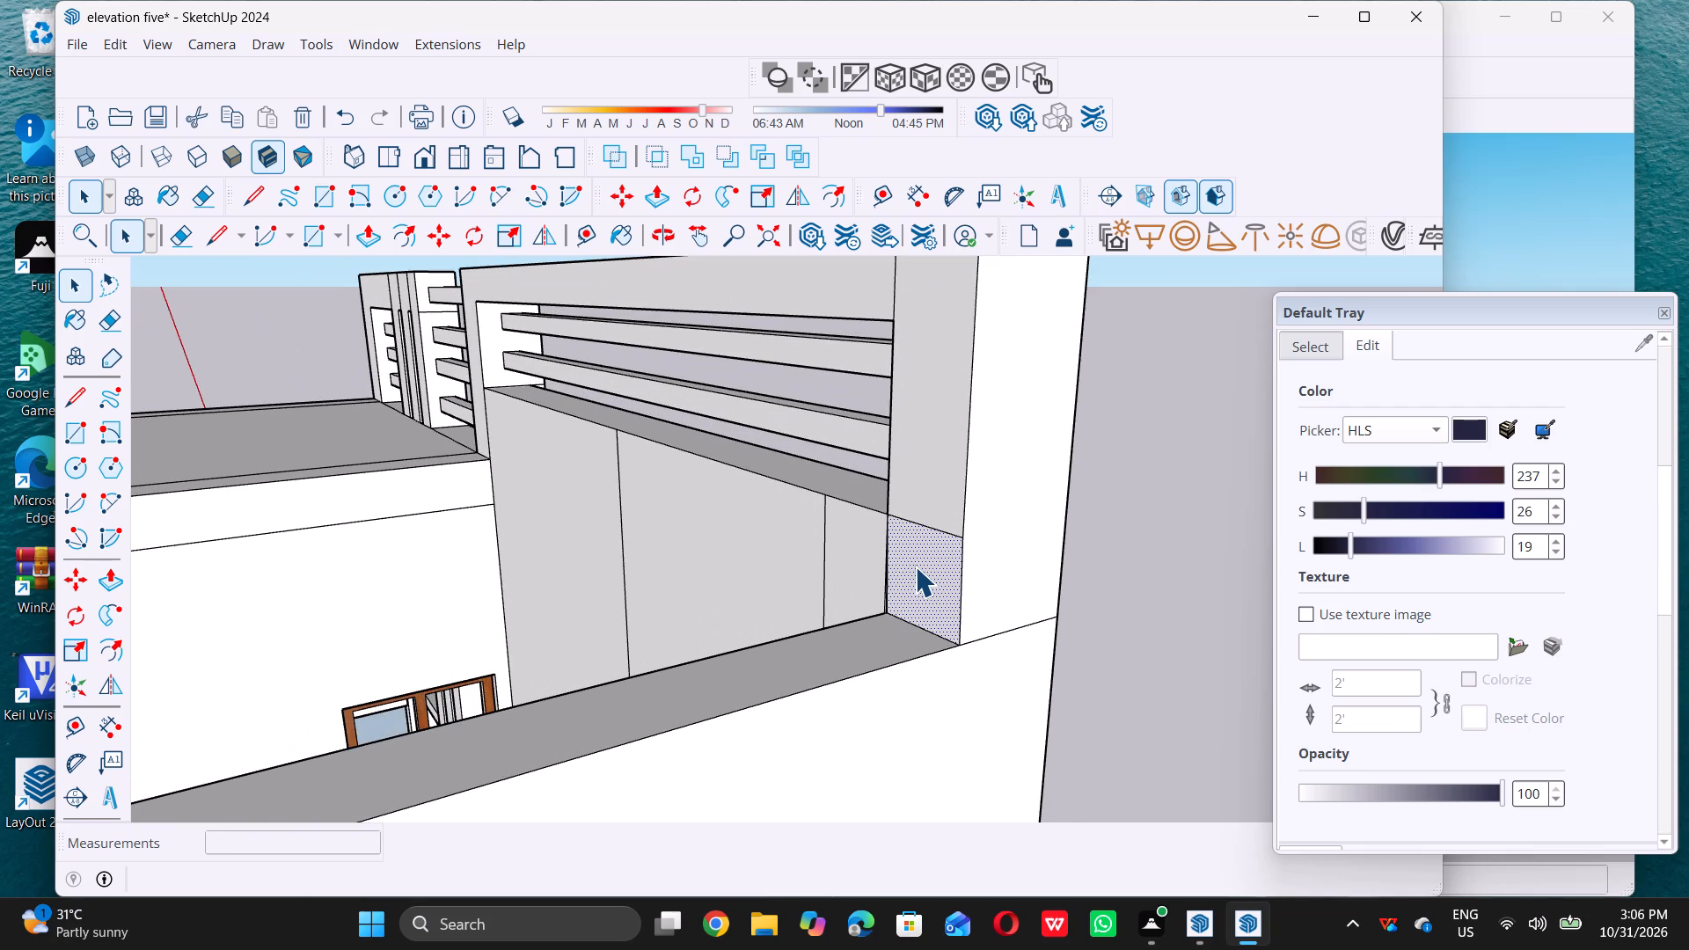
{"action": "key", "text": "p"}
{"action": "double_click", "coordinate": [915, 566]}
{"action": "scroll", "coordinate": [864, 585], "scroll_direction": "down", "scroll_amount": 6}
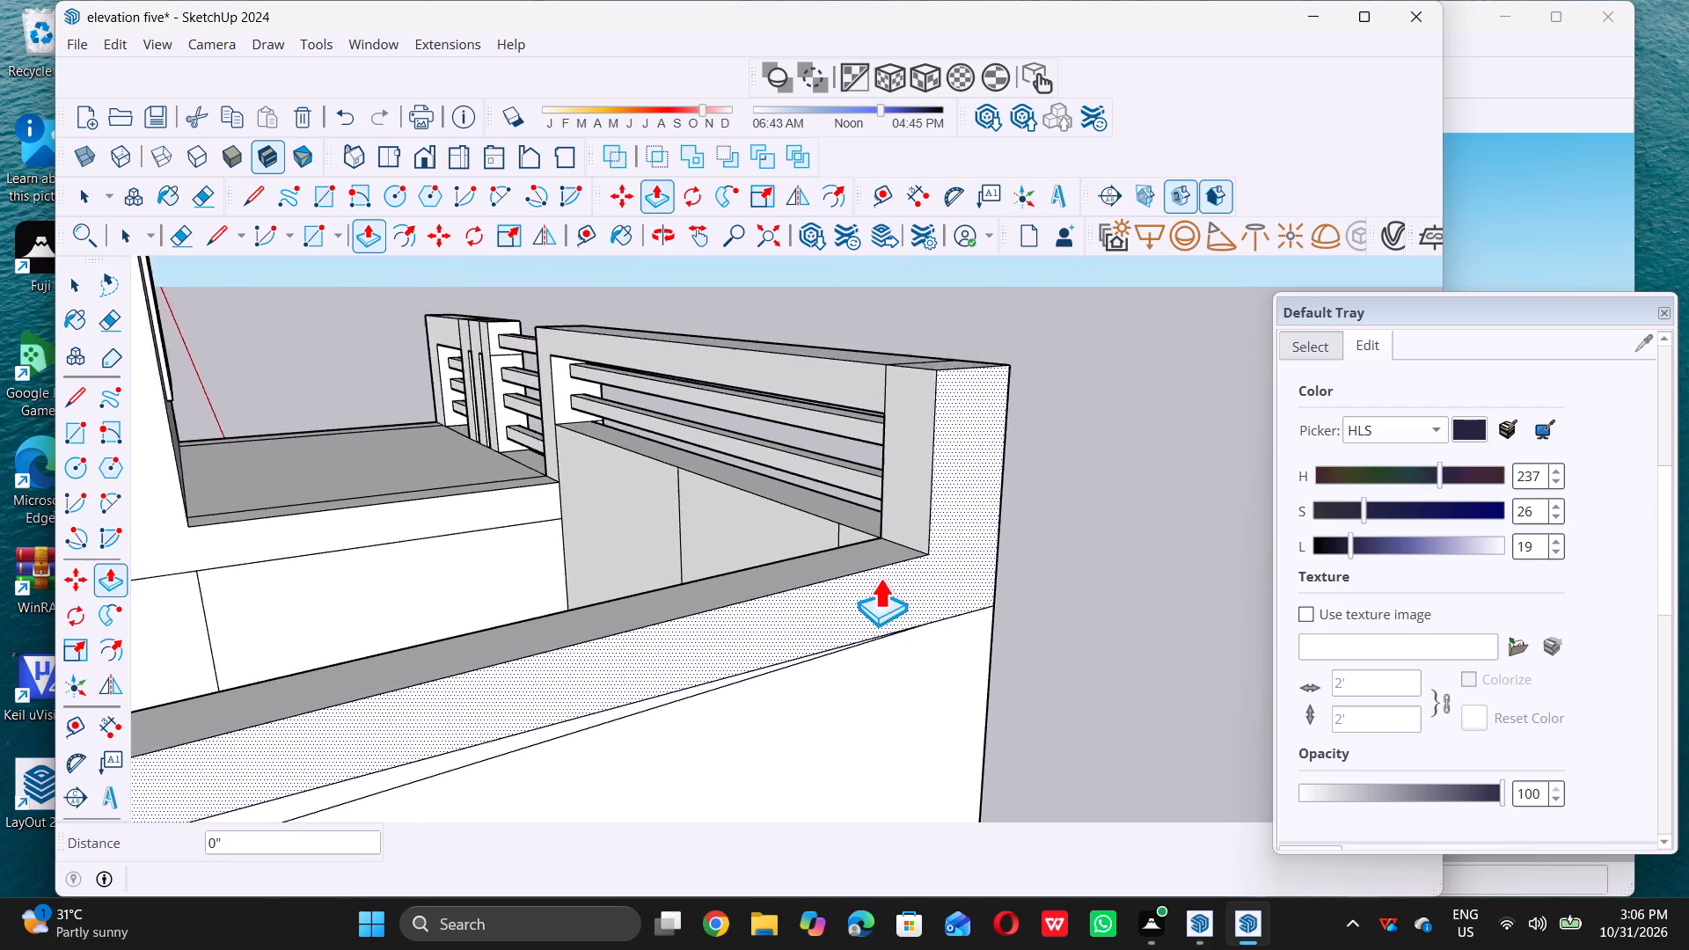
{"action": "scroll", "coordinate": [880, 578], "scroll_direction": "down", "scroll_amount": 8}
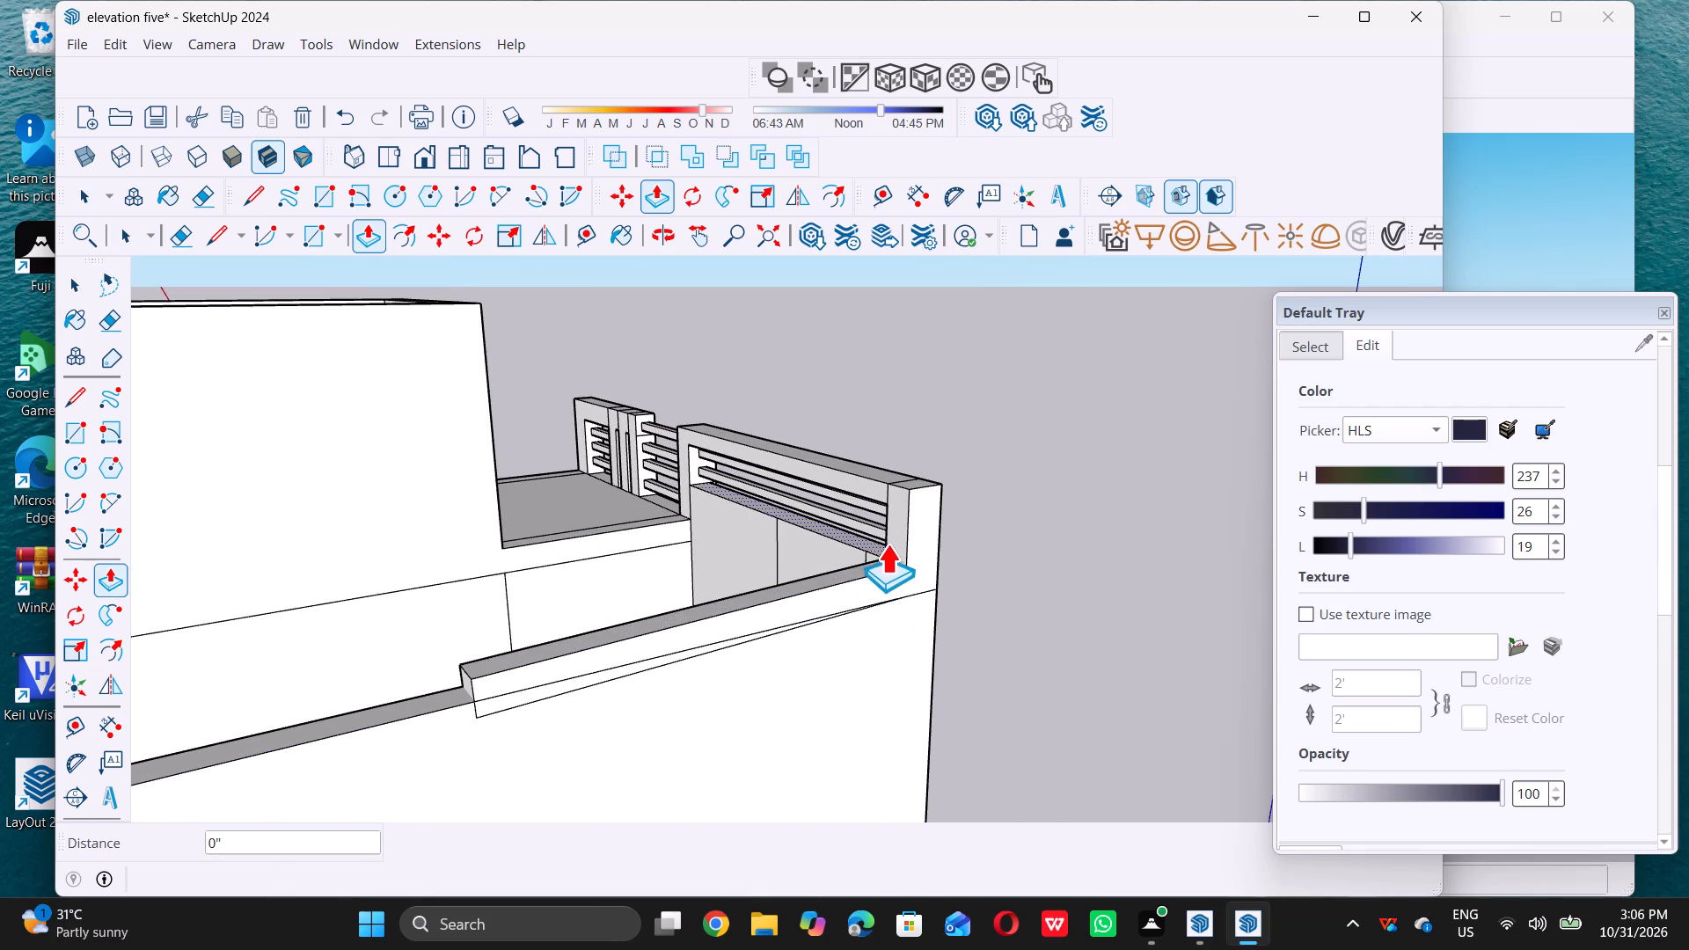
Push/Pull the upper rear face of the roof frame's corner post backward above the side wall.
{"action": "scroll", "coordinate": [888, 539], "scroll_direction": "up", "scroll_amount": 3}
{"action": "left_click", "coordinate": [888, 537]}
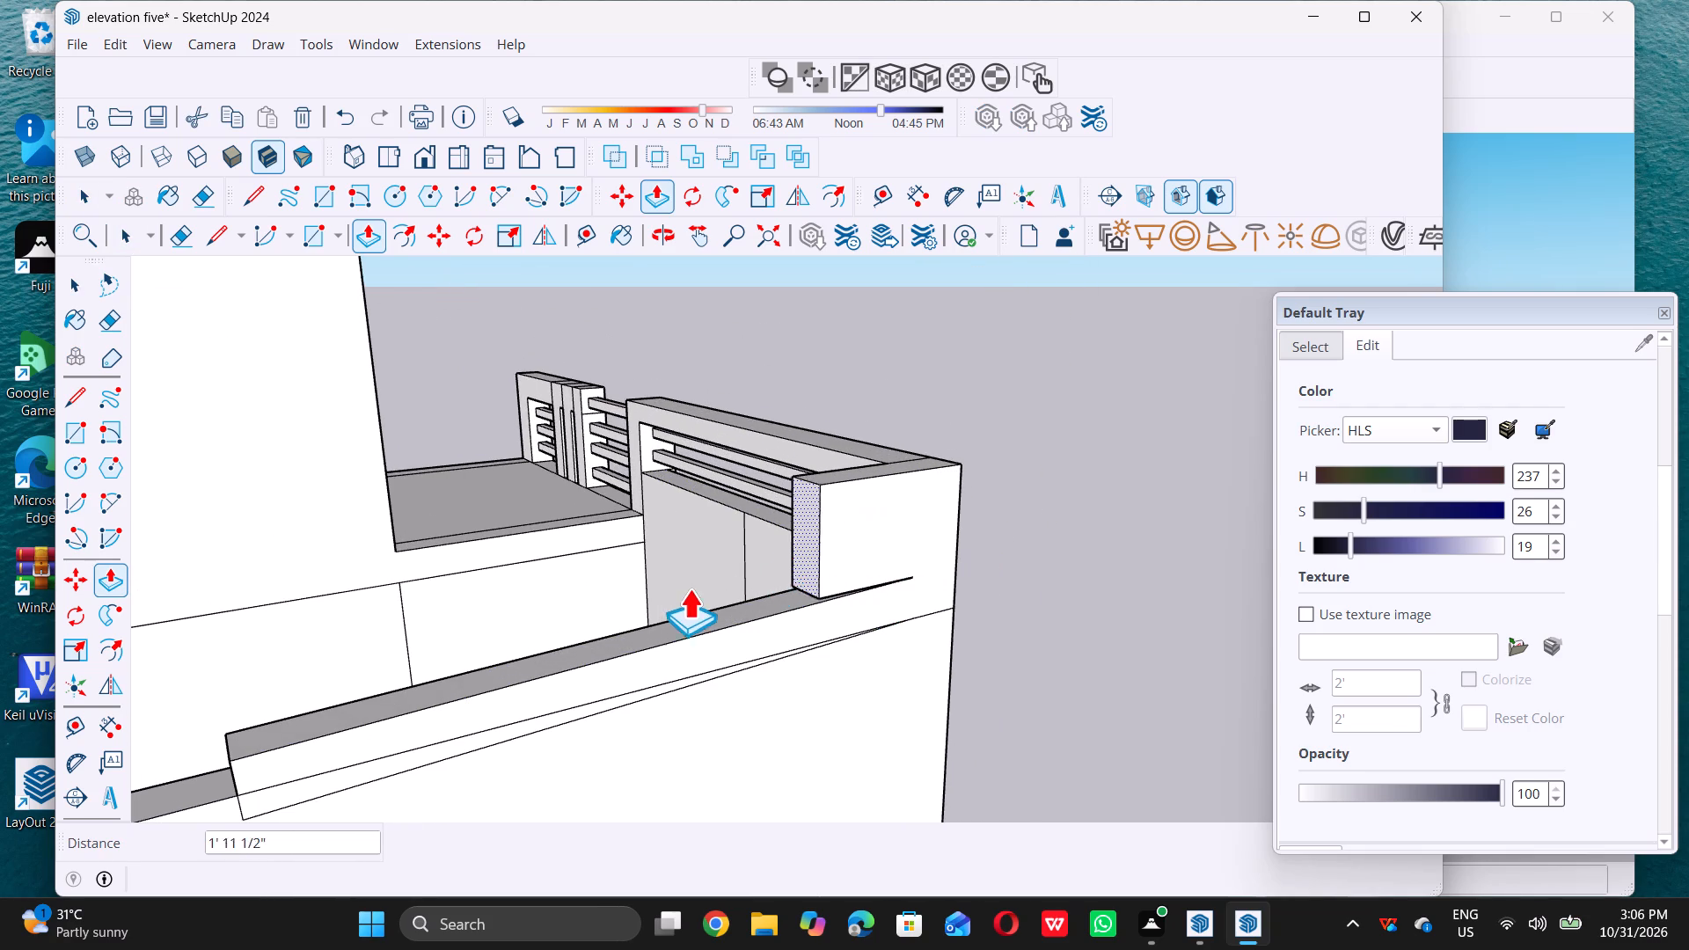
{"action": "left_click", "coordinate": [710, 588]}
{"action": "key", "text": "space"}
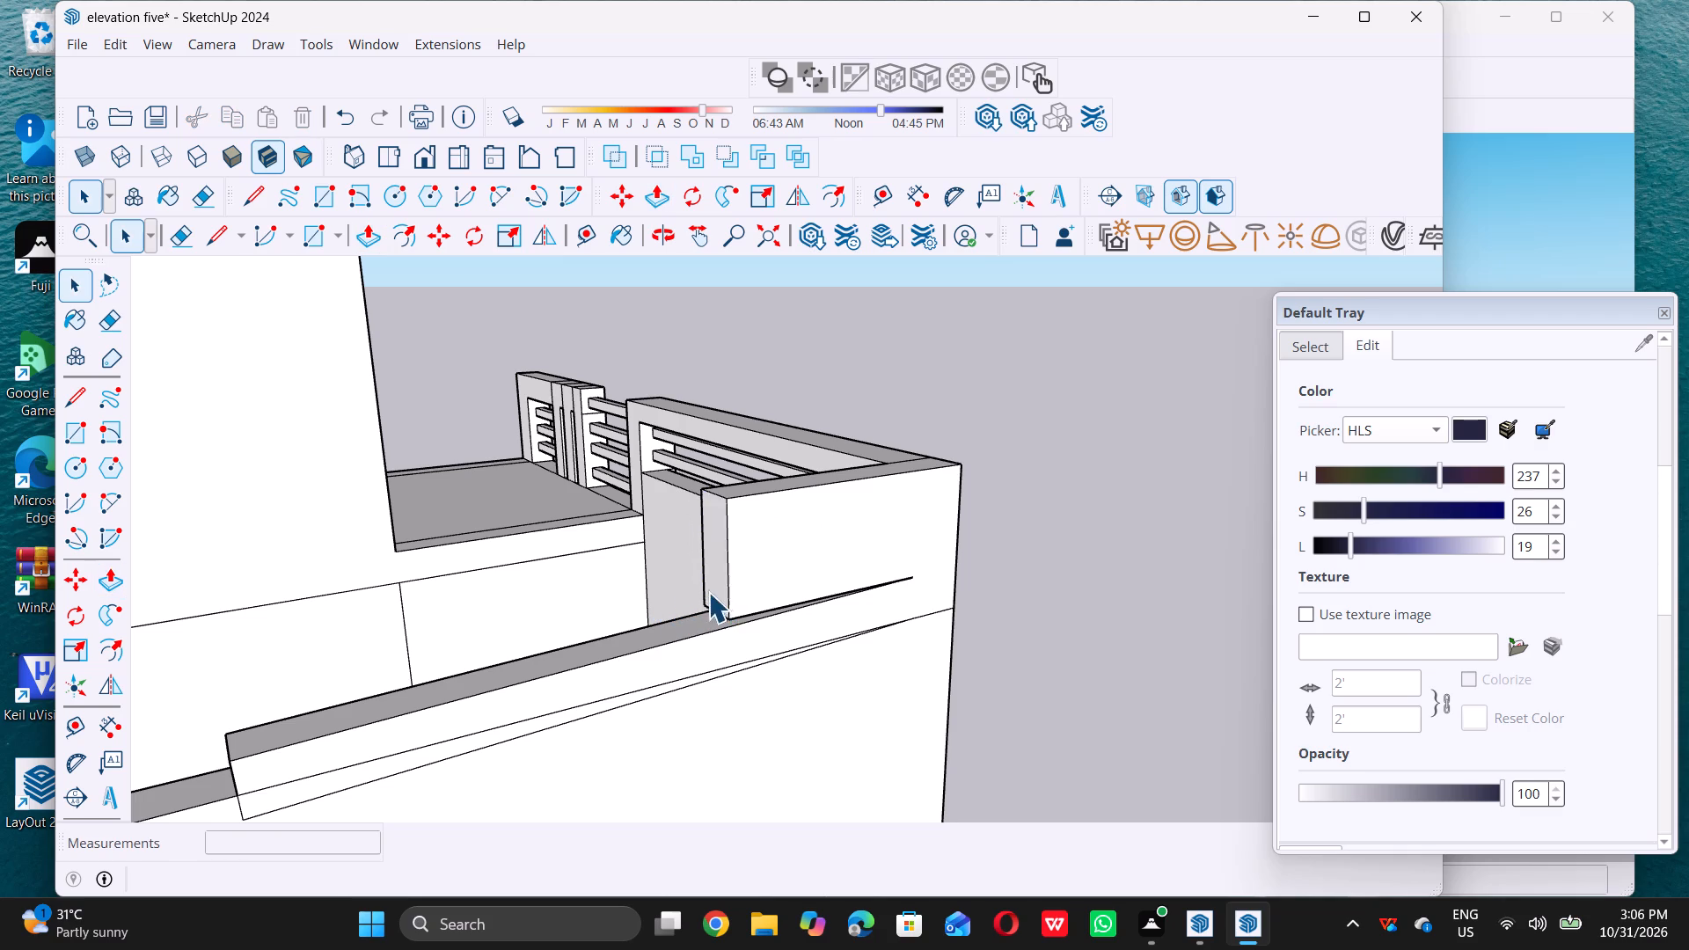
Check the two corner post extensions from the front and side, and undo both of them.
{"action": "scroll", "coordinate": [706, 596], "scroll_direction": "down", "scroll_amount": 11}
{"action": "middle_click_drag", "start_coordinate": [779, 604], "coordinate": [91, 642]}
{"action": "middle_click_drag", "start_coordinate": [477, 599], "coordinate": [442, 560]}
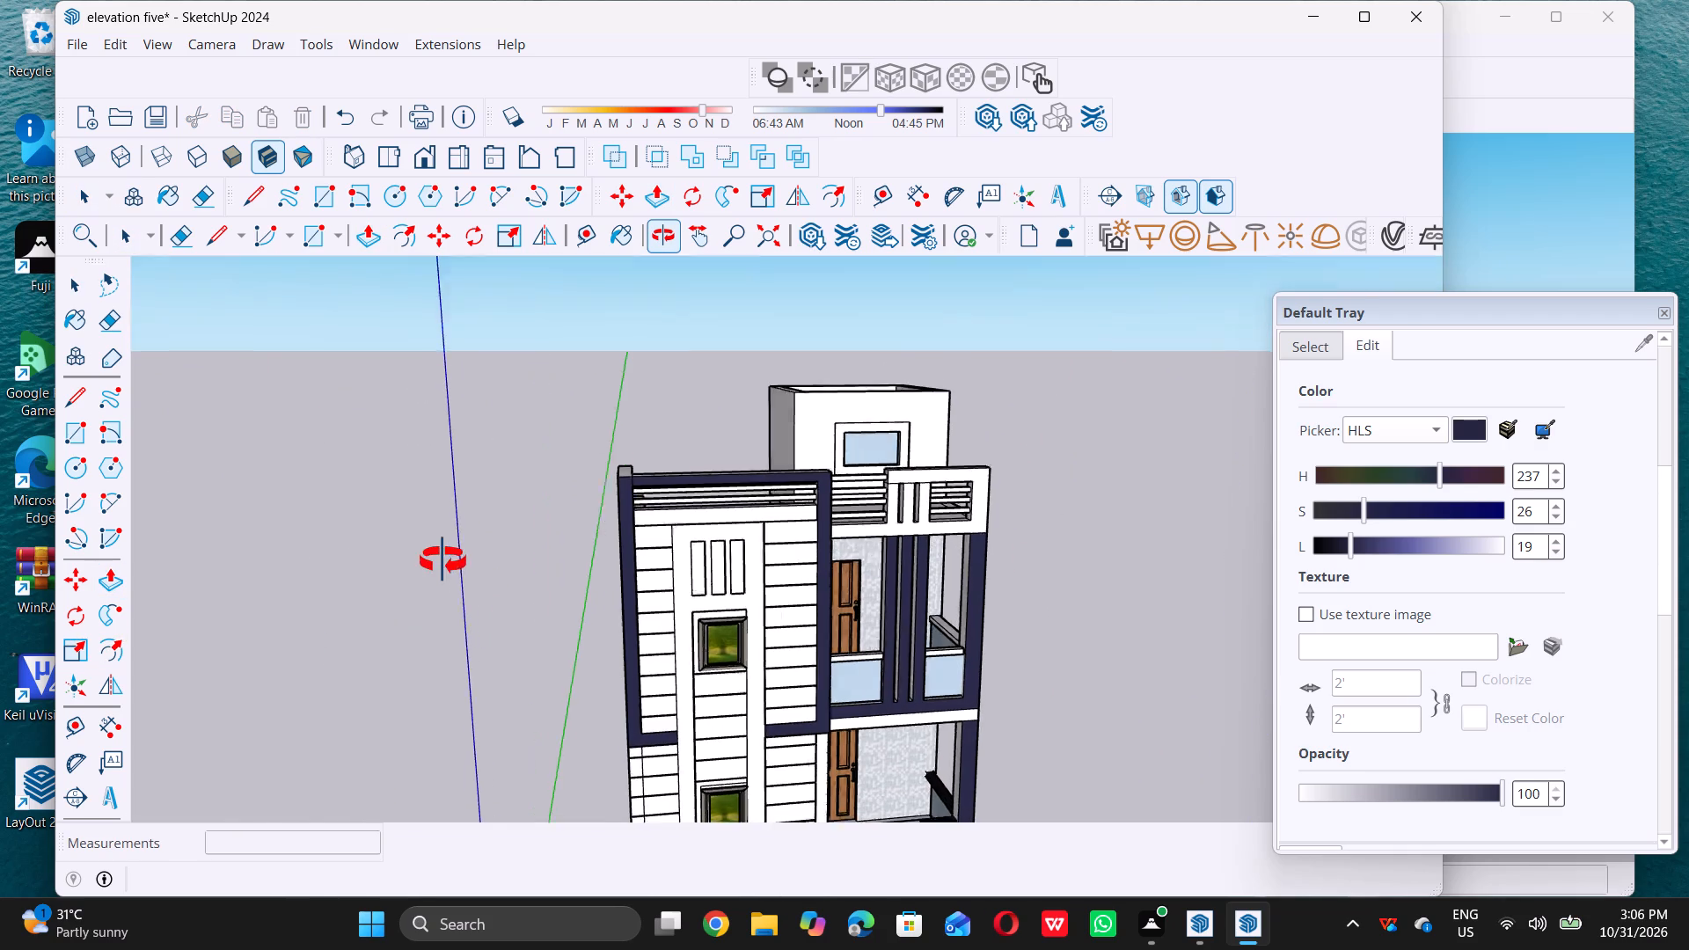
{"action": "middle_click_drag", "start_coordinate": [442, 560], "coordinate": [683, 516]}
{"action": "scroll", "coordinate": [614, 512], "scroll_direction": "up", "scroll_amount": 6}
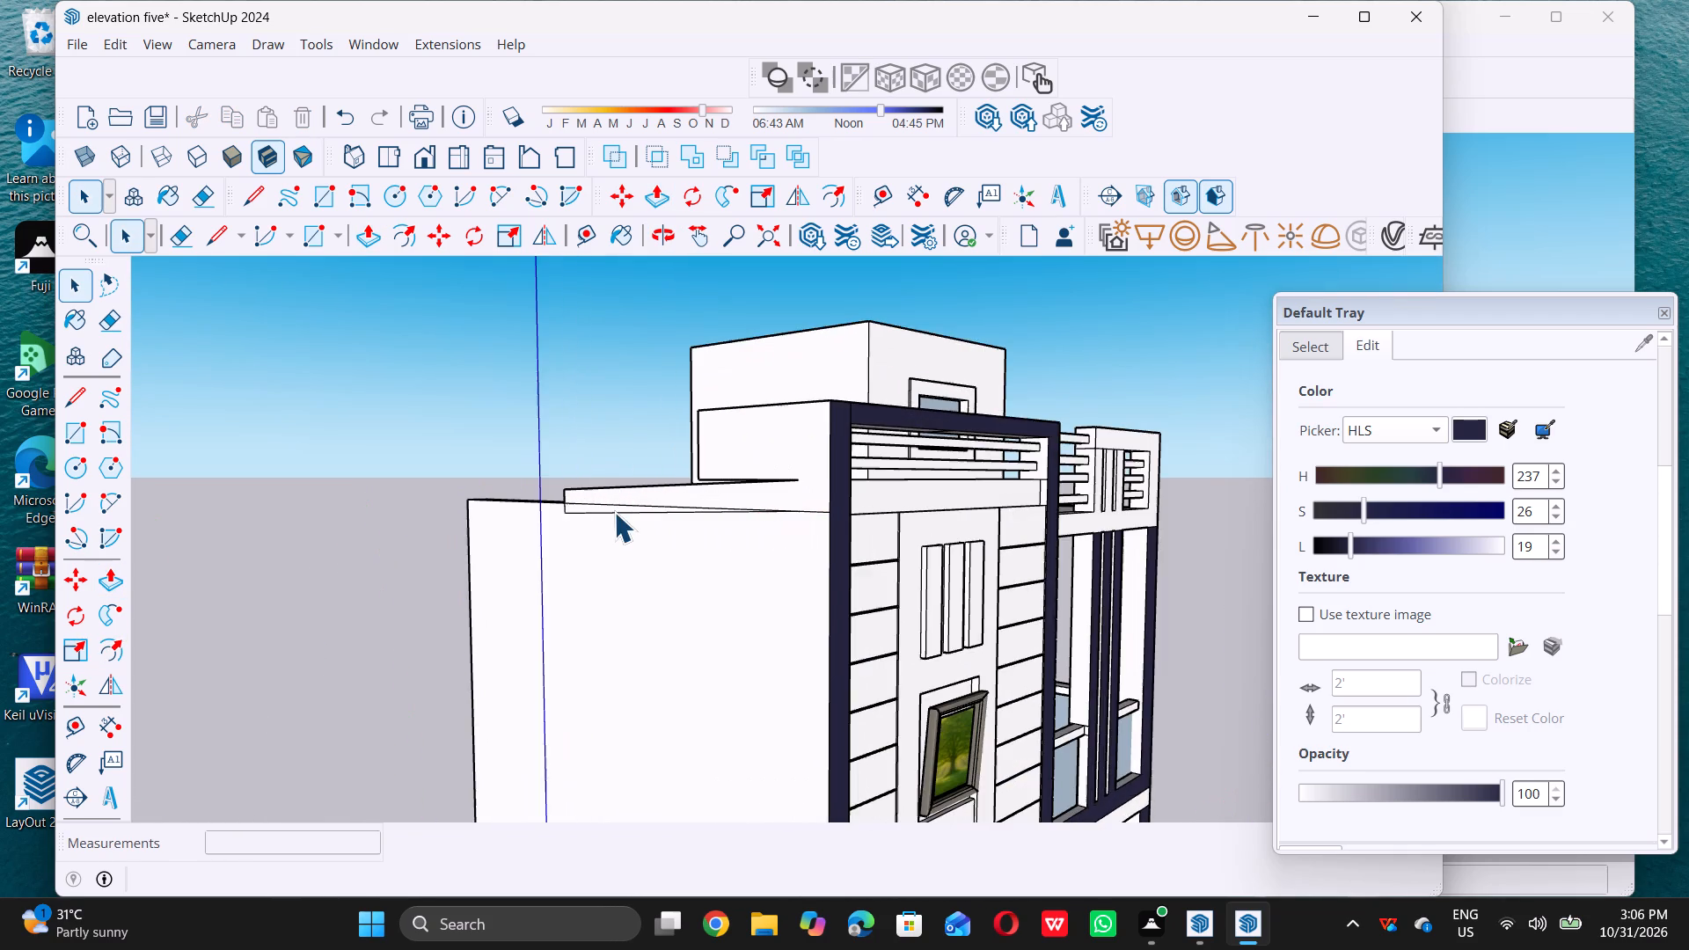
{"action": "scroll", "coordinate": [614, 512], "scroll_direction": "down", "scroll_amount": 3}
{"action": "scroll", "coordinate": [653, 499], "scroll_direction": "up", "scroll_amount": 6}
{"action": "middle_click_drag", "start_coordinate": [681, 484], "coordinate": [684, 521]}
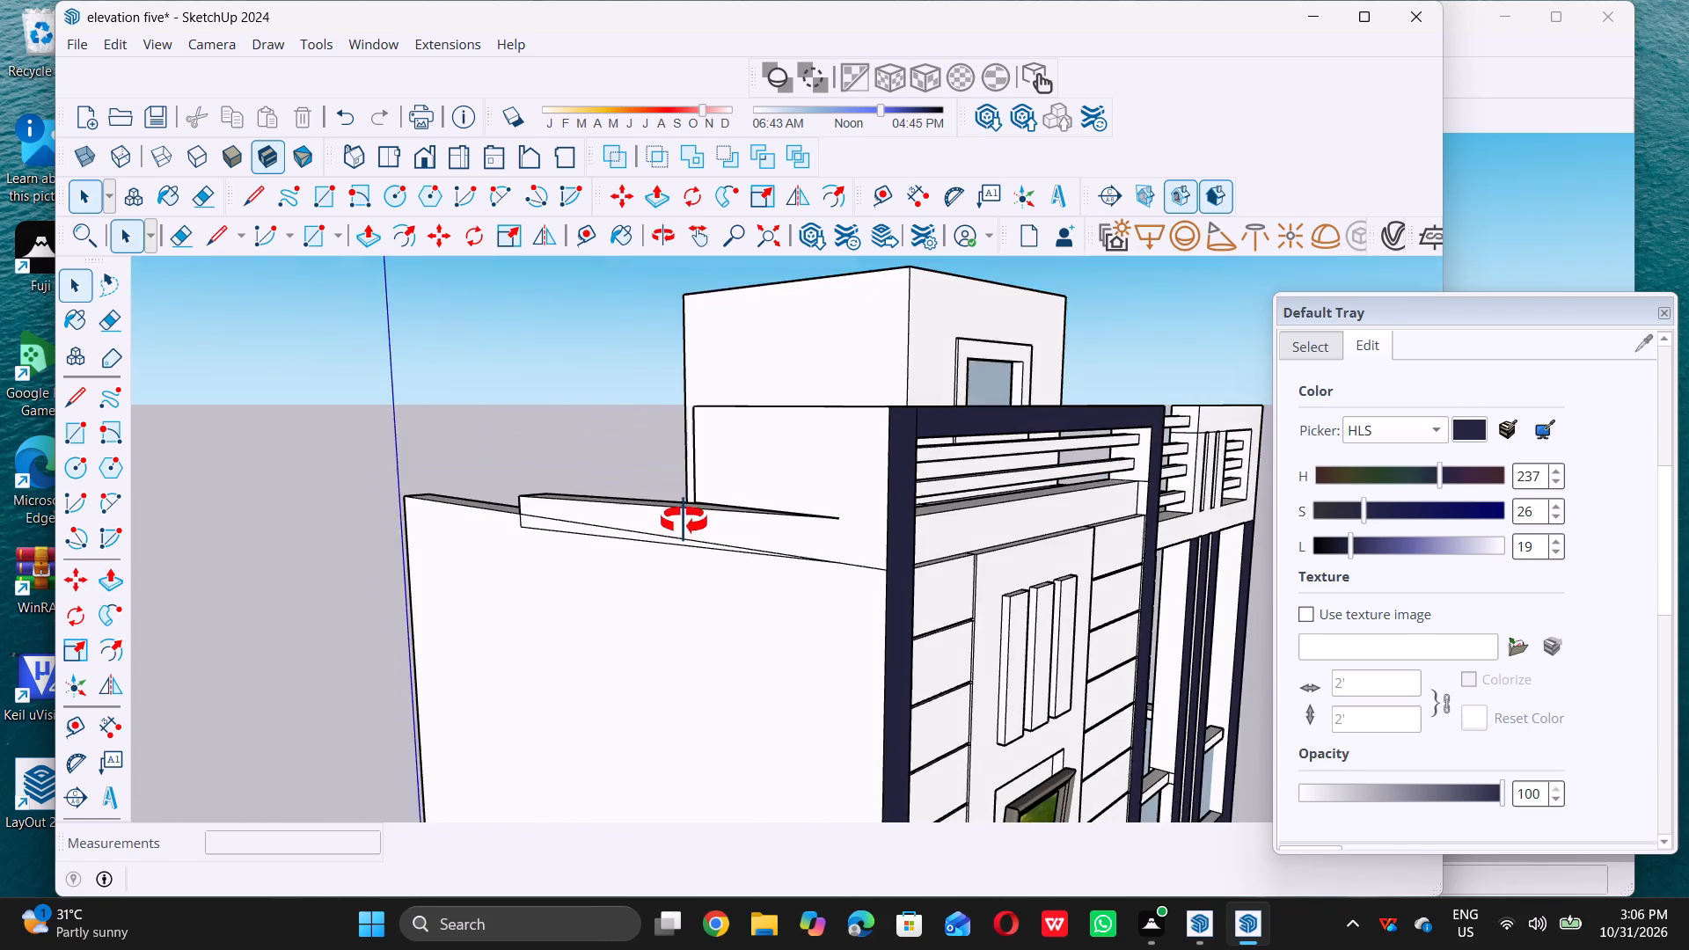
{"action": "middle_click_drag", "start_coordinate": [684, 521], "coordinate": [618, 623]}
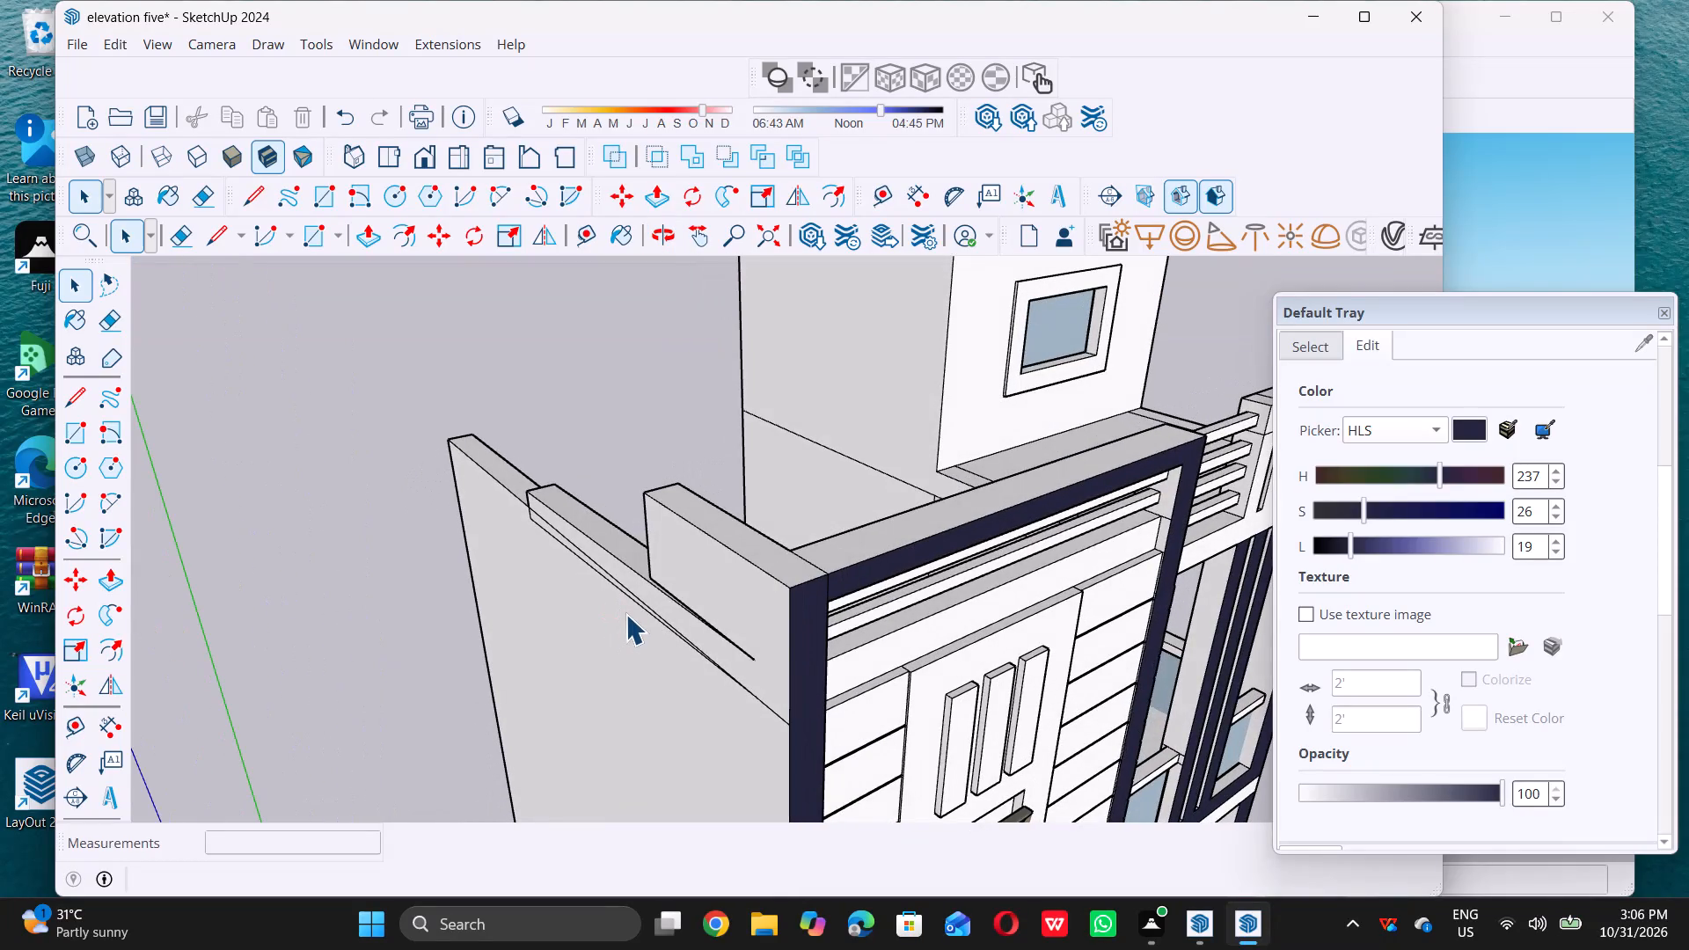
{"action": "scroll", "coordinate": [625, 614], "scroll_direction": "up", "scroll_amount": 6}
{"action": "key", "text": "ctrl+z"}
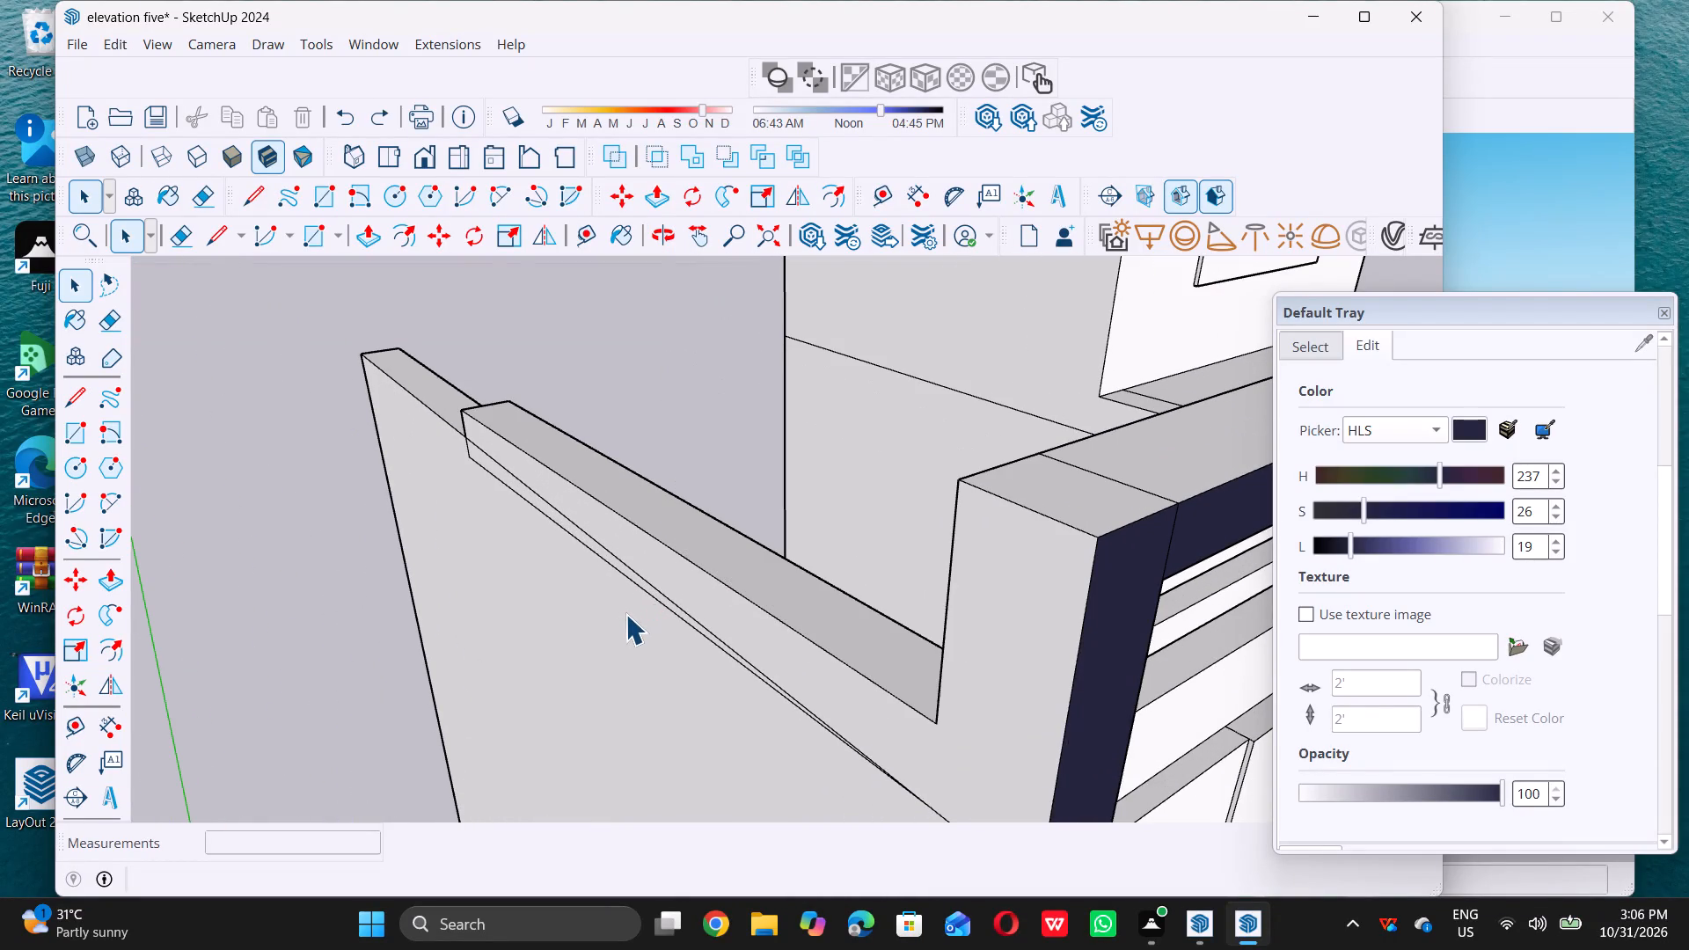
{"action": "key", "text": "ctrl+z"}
Examine the rear of the building, including the back of the roof frame, the tall side wall and the open shaft.
{"action": "scroll", "coordinate": [659, 589], "scroll_direction": "down", "scroll_amount": 12}
{"action": "middle_click_drag", "start_coordinate": [669, 610], "coordinate": [1379, 547]}
{"action": "middle_click", "coordinate": [1379, 547]}
{"action": "scroll", "coordinate": [954, 534], "scroll_direction": "down", "scroll_amount": 7}
{"action": "scroll", "coordinate": [1011, 499], "scroll_direction": "up", "scroll_amount": 2}
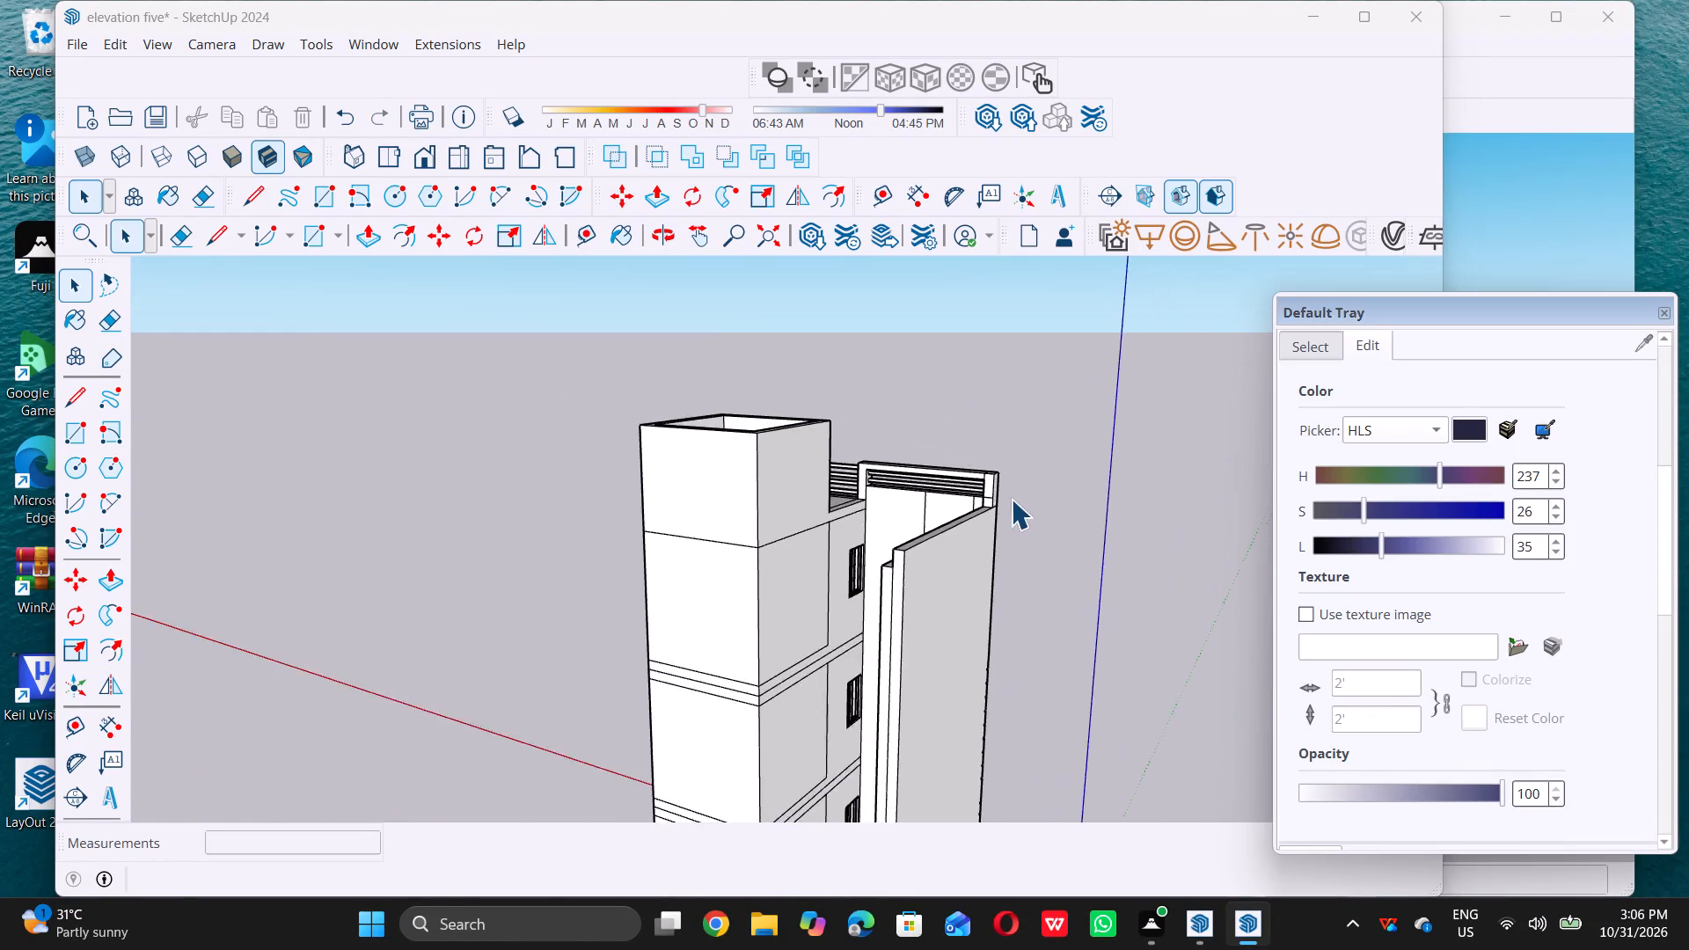
{"action": "scroll", "coordinate": [1011, 499], "scroll_direction": "up", "scroll_amount": 10}
{"action": "middle_click_drag", "start_coordinate": [958, 508], "coordinate": [1104, 526]}
{"action": "scroll", "coordinate": [997, 544], "scroll_direction": "up", "scroll_amount": 7}
{"action": "scroll", "coordinate": [984, 549], "scroll_direction": "down", "scroll_amount": 11}
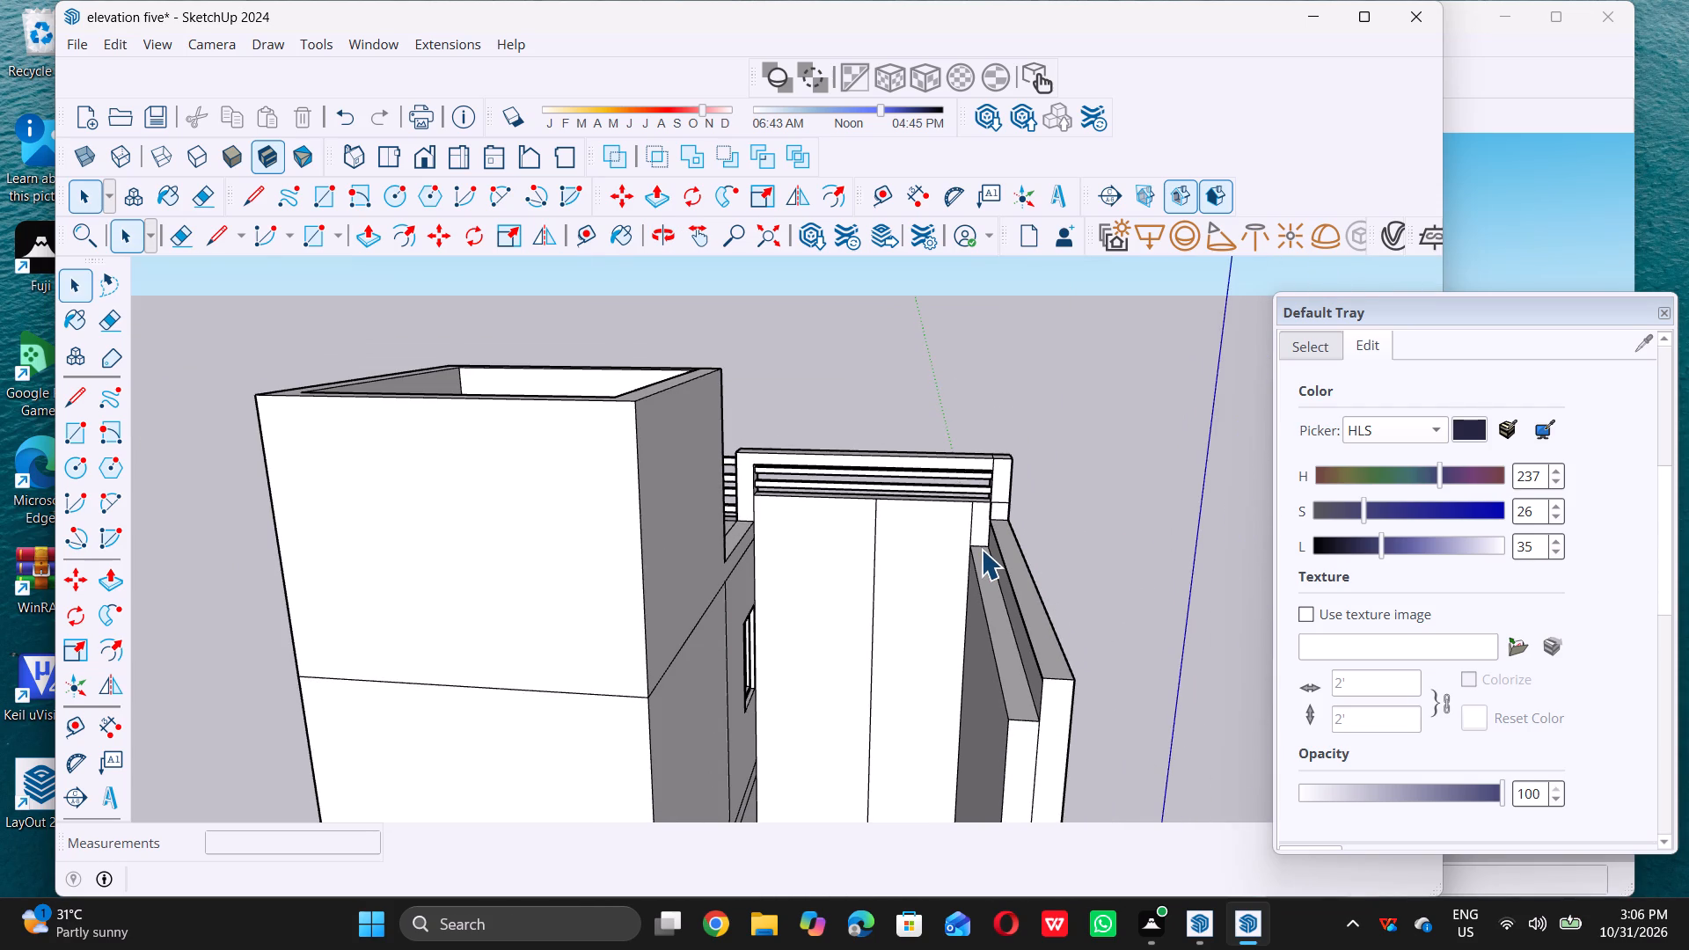
{"action": "scroll", "coordinate": [328, 413], "scroll_direction": "down", "scroll_amount": 11}
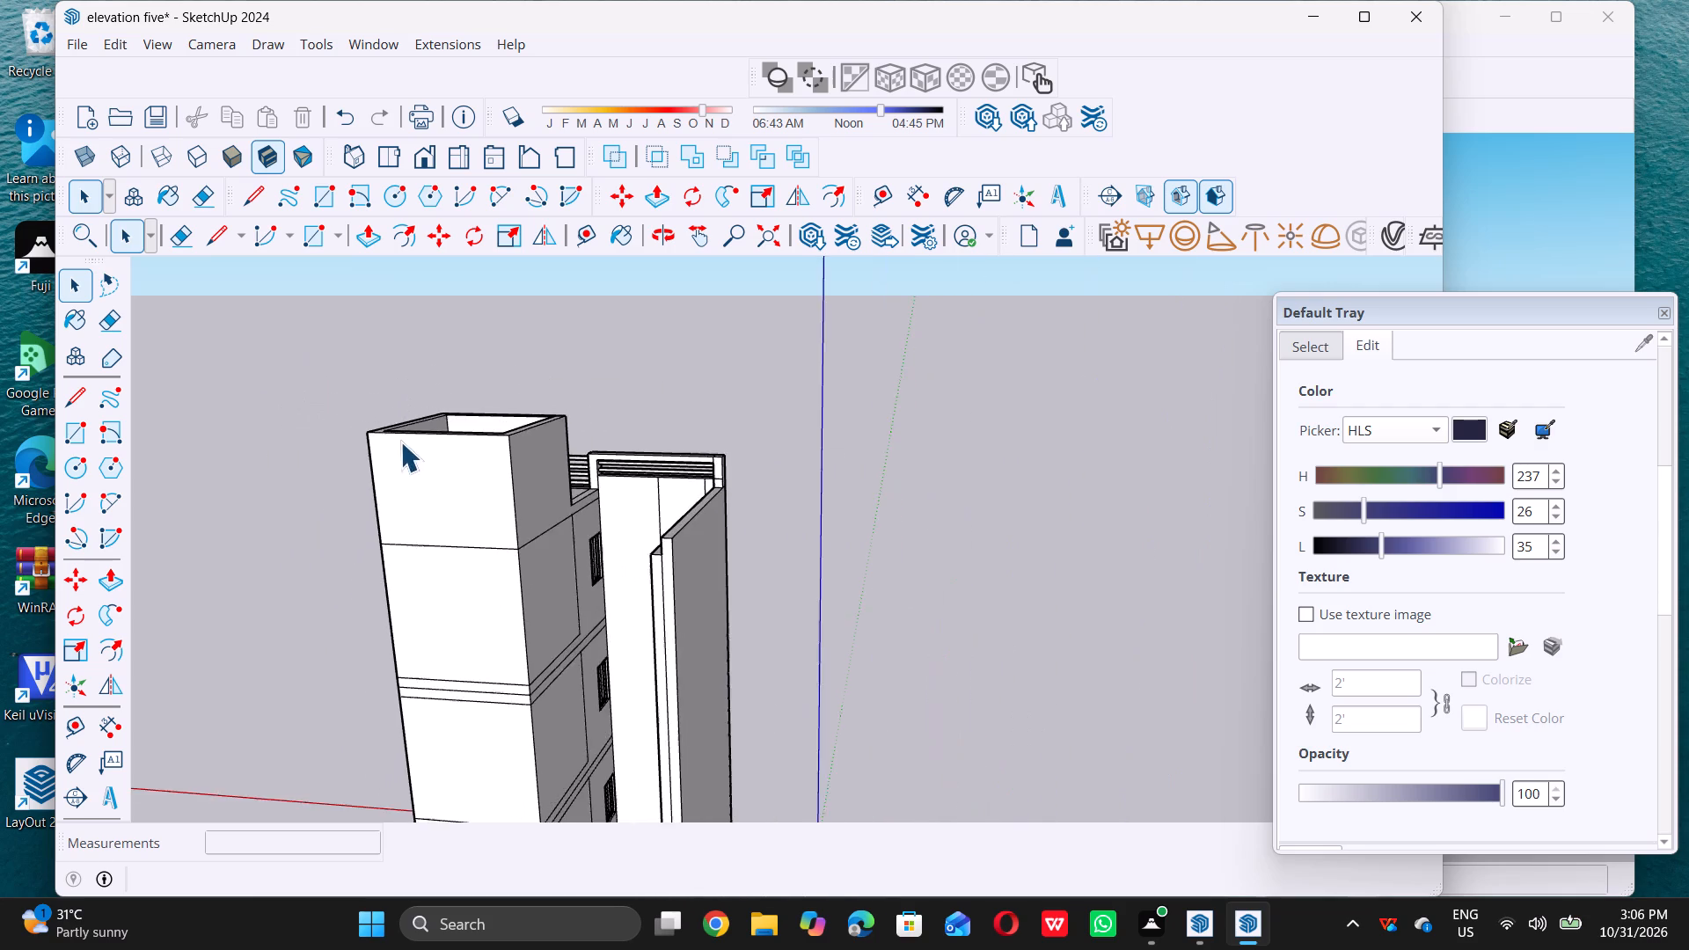
{"action": "middle_click_drag", "start_coordinate": [400, 442], "coordinate": [531, 457]}
{"action": "scroll", "coordinate": [488, 435], "scroll_direction": "down", "scroll_amount": 9}
{"action": "scroll", "coordinate": [538, 379], "scroll_direction": "down", "scroll_amount": 2}
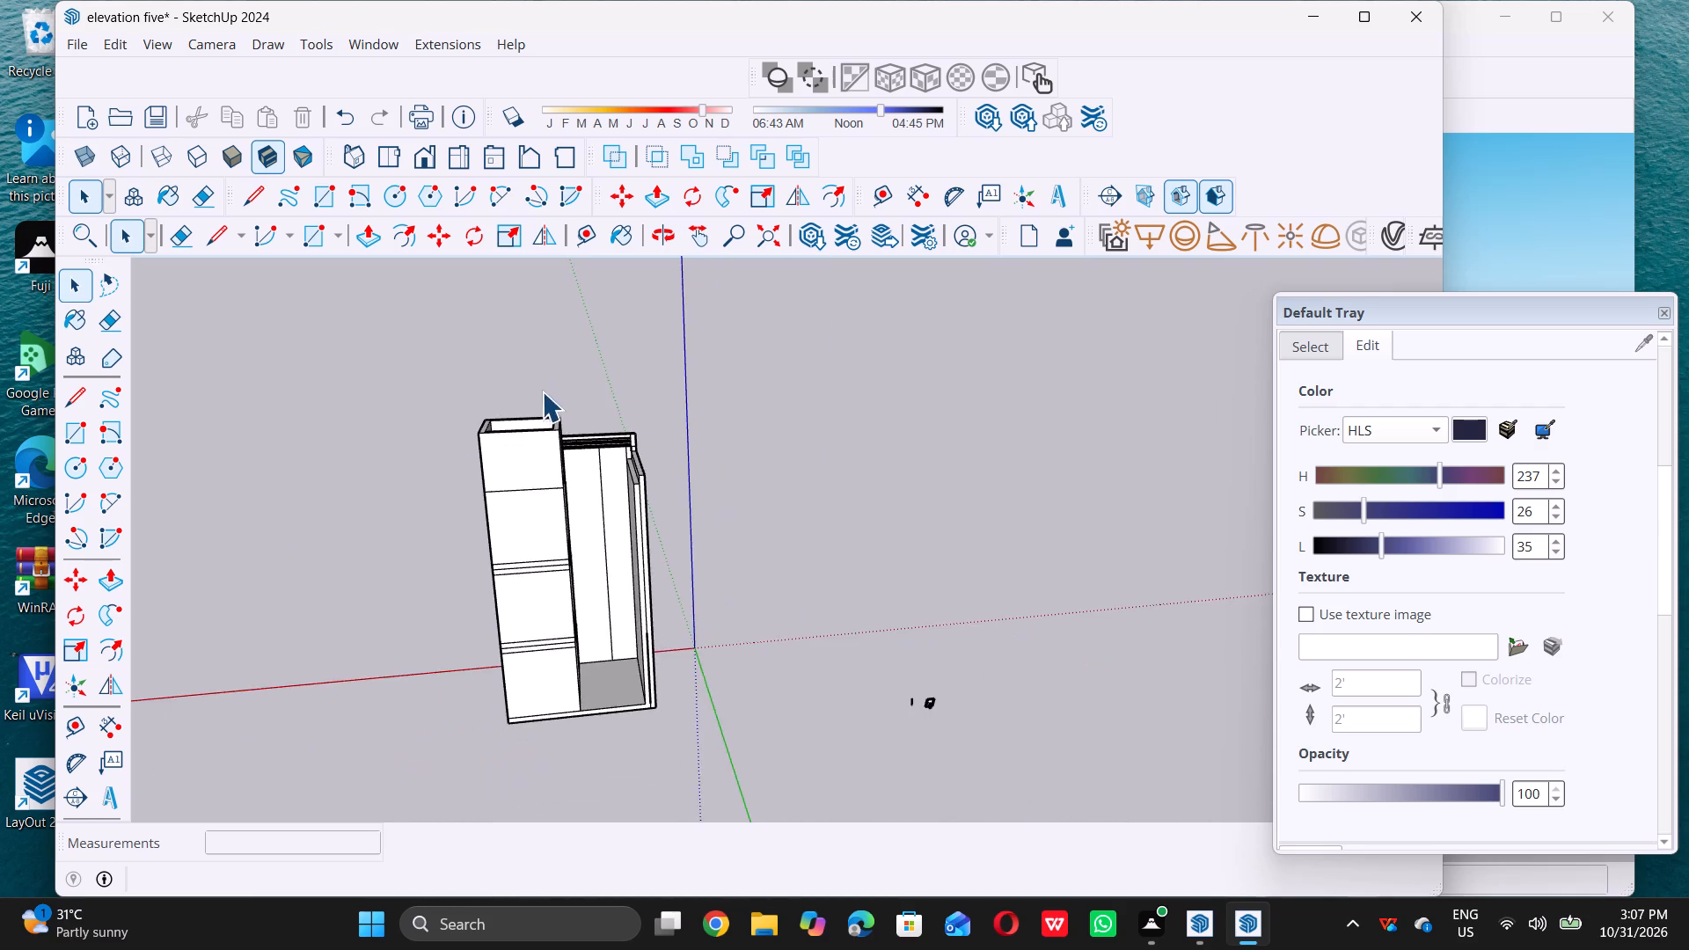
{"action": "scroll", "coordinate": [542, 391], "scroll_direction": "down", "scroll_amount": 3}
{"action": "middle_click_drag", "start_coordinate": [526, 542], "coordinate": [774, 544]}
{"action": "scroll", "coordinate": [640, 586], "scroll_direction": "up", "scroll_amount": 7}
{"action": "scroll", "coordinate": [676, 601], "scroll_direction": "down", "scroll_amount": 1}
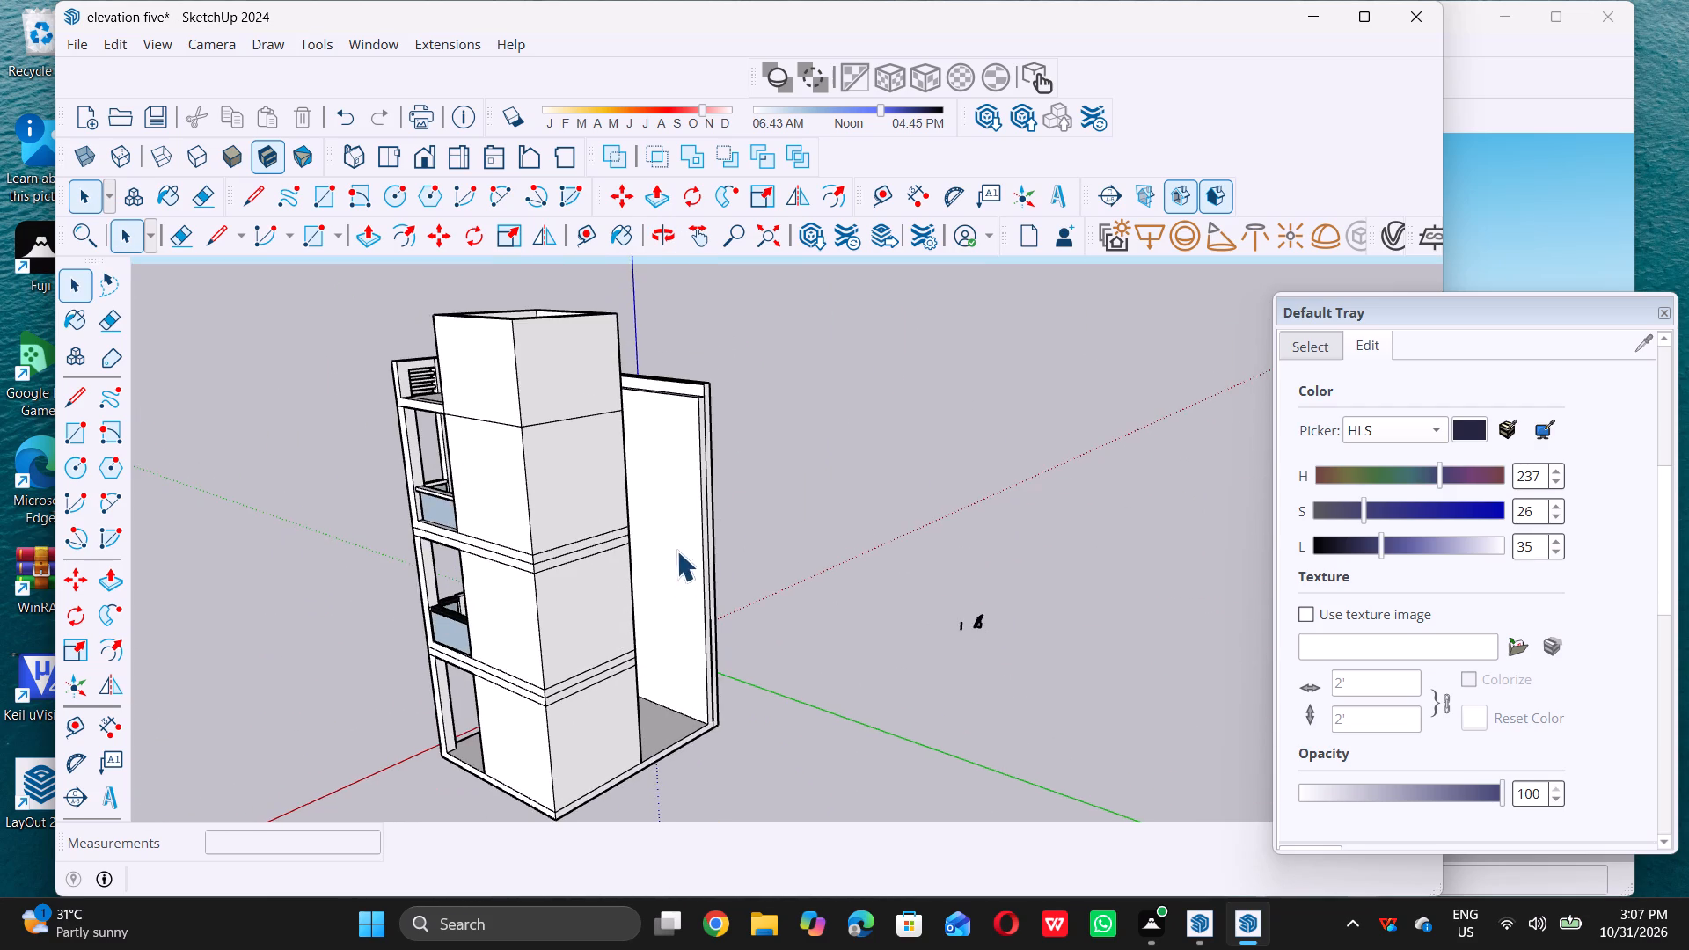
{"action": "scroll", "coordinate": [670, 540], "scroll_direction": "down", "scroll_amount": 4}
Place a guide line 9" inward from the rear edge of the floor between the tower and the side wall.
{"action": "middle_click_drag", "start_coordinate": [701, 574], "coordinate": [567, 736]}
{"action": "scroll", "coordinate": [667, 613], "scroll_direction": "up", "scroll_amount": 17}
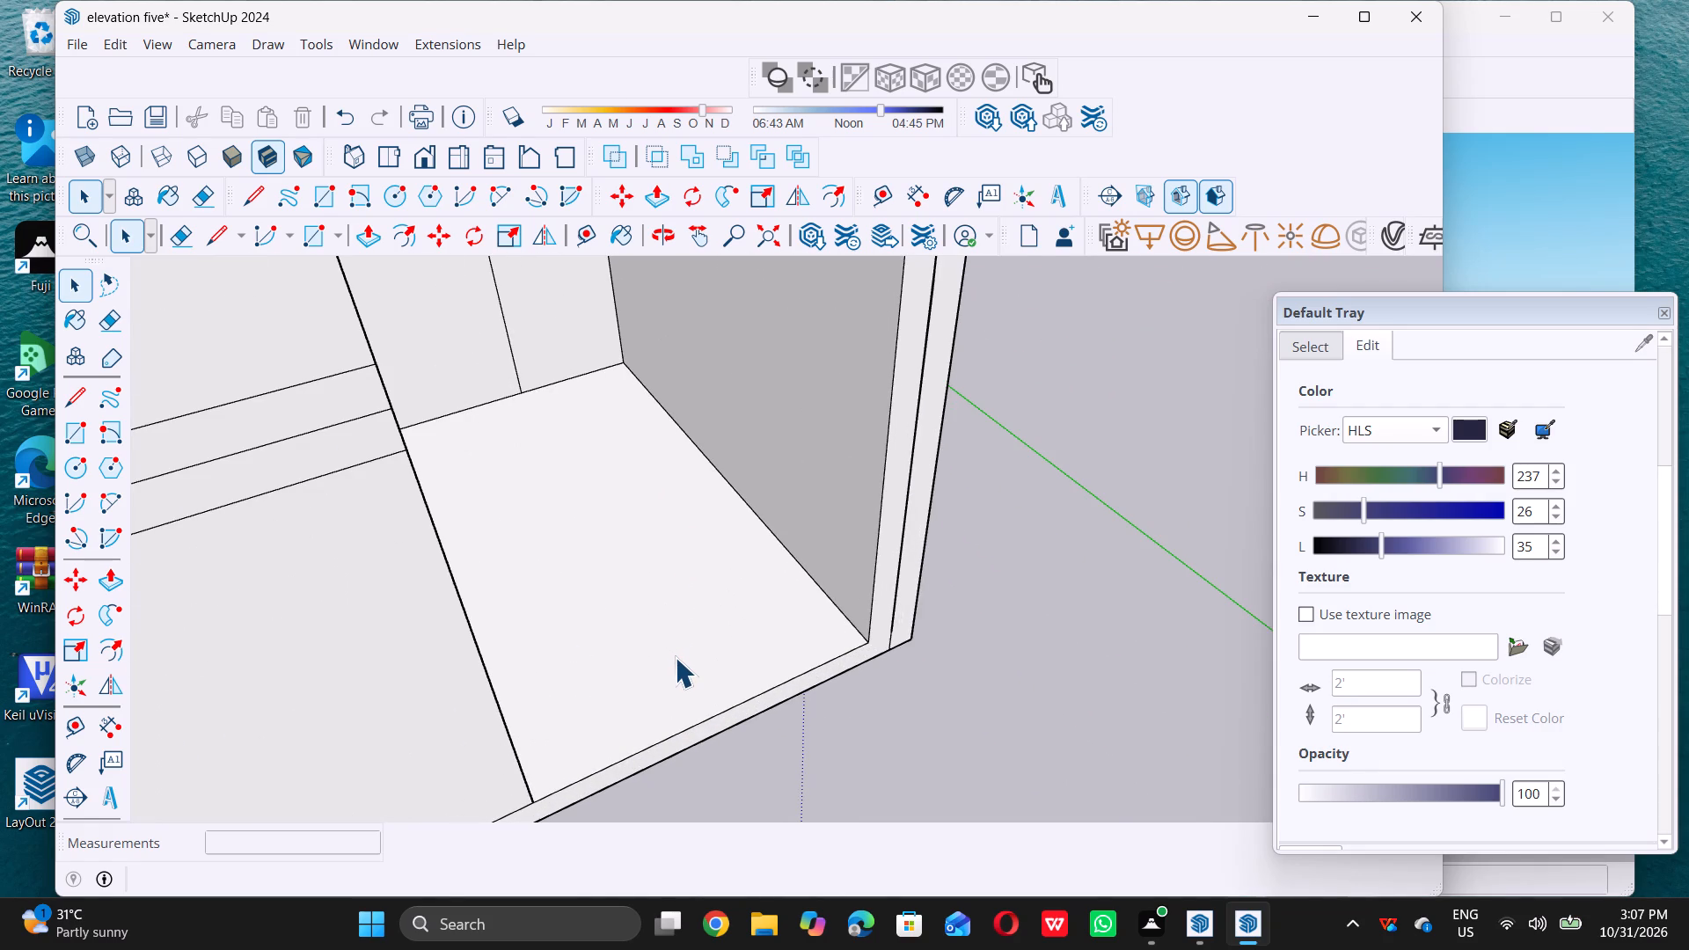
{"action": "key", "text": "t"}
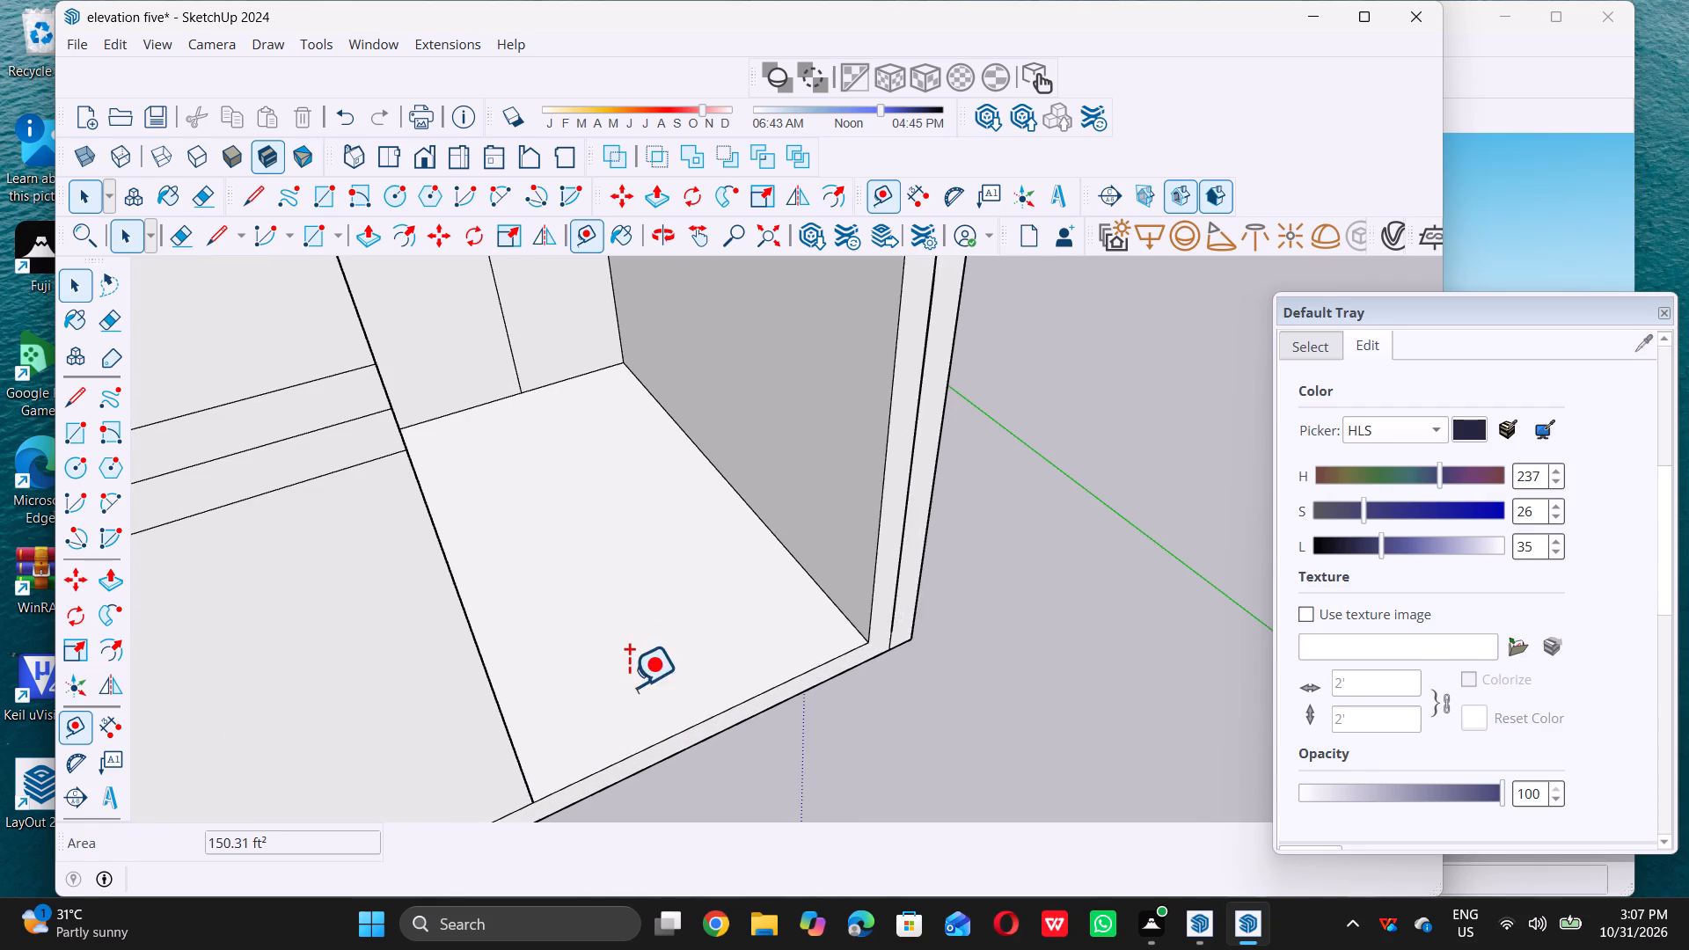
{"action": "left_click", "coordinate": [664, 742]}
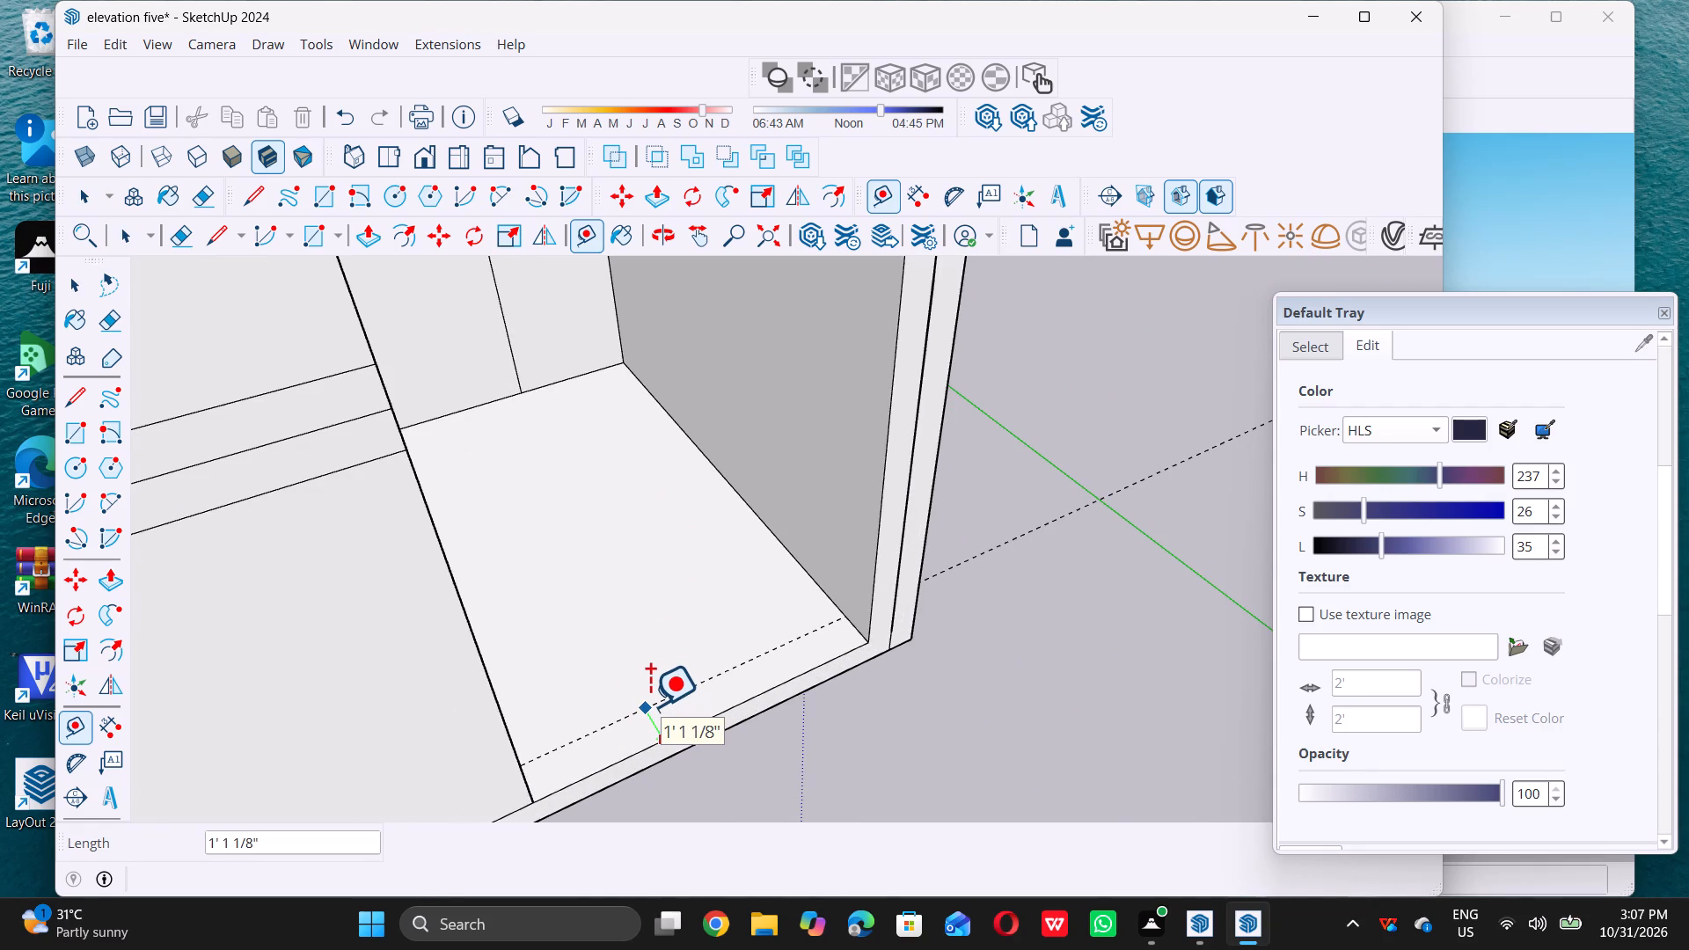
{"action": "key", "text": "9"}
{"action": "key", "text": "shift+quotedbl"}
{"action": "key", "text": "Return"}
{"action": "key", "text": "space"}
{"action": "scroll", "coordinate": [681, 548], "scroll_direction": "down", "scroll_amount": 2}
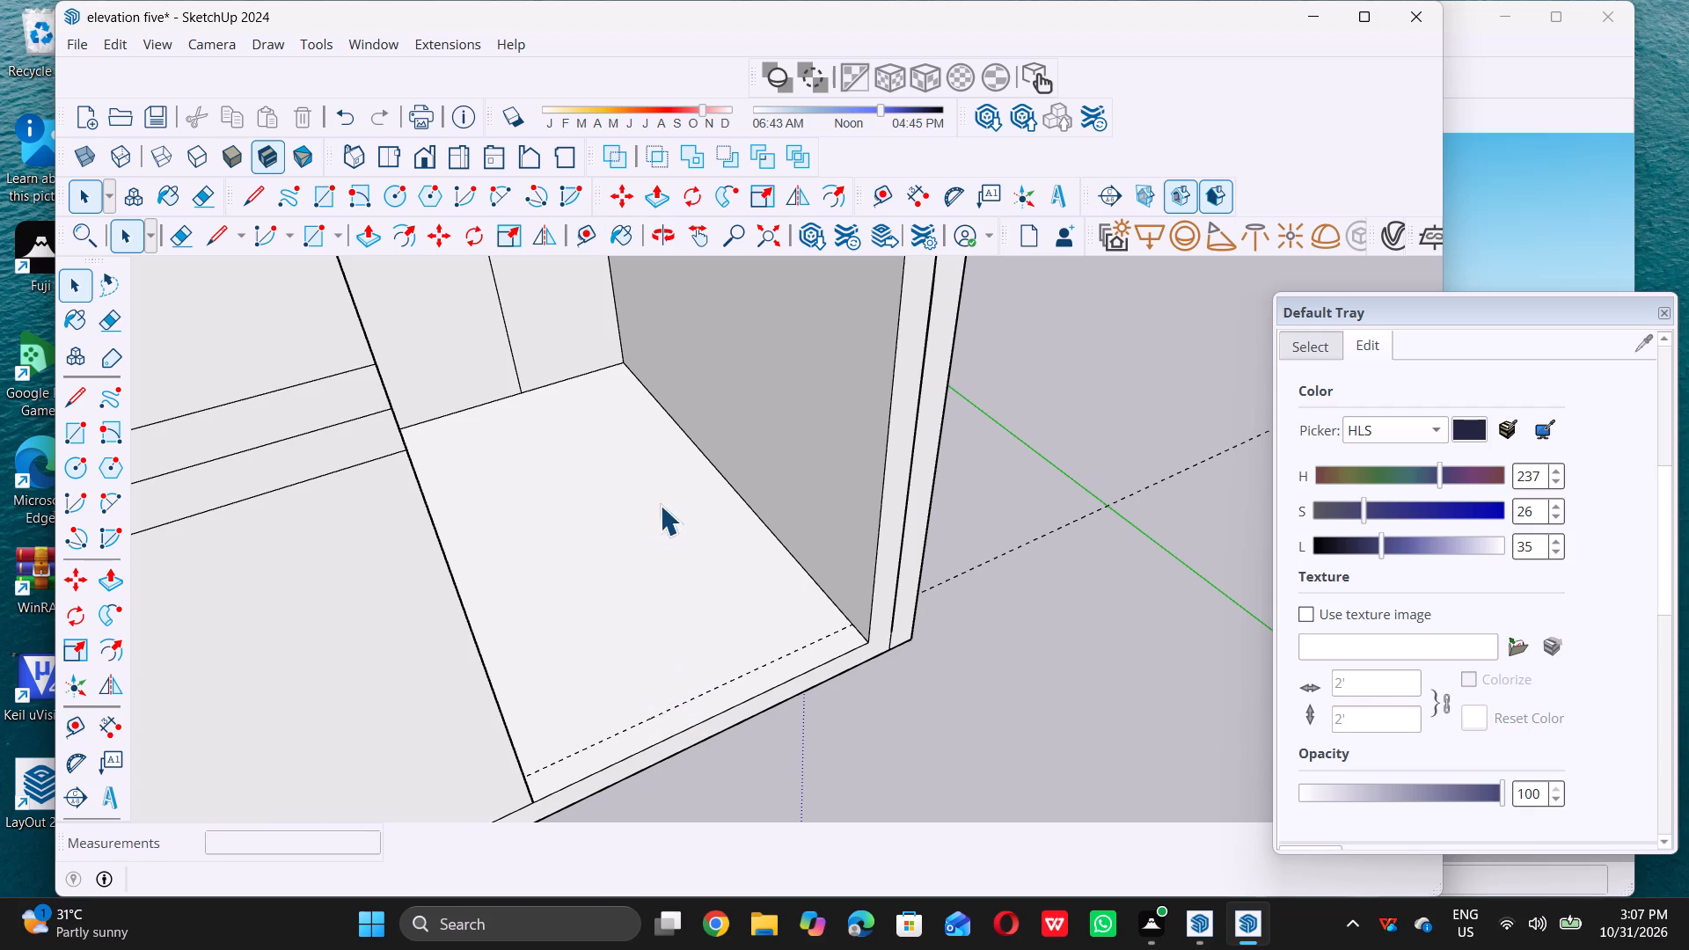
Draw a rectangle about 9 1/4" by 9' 3" between the guide line and the rear floor edge, from tower to side wall.
{"action": "scroll", "coordinate": [660, 505], "scroll_direction": "down", "scroll_amount": 4}
{"action": "middle_click_drag", "start_coordinate": [650, 538], "coordinate": [555, 642]}
{"action": "scroll", "coordinate": [690, 603], "scroll_direction": "up", "scroll_amount": 9}
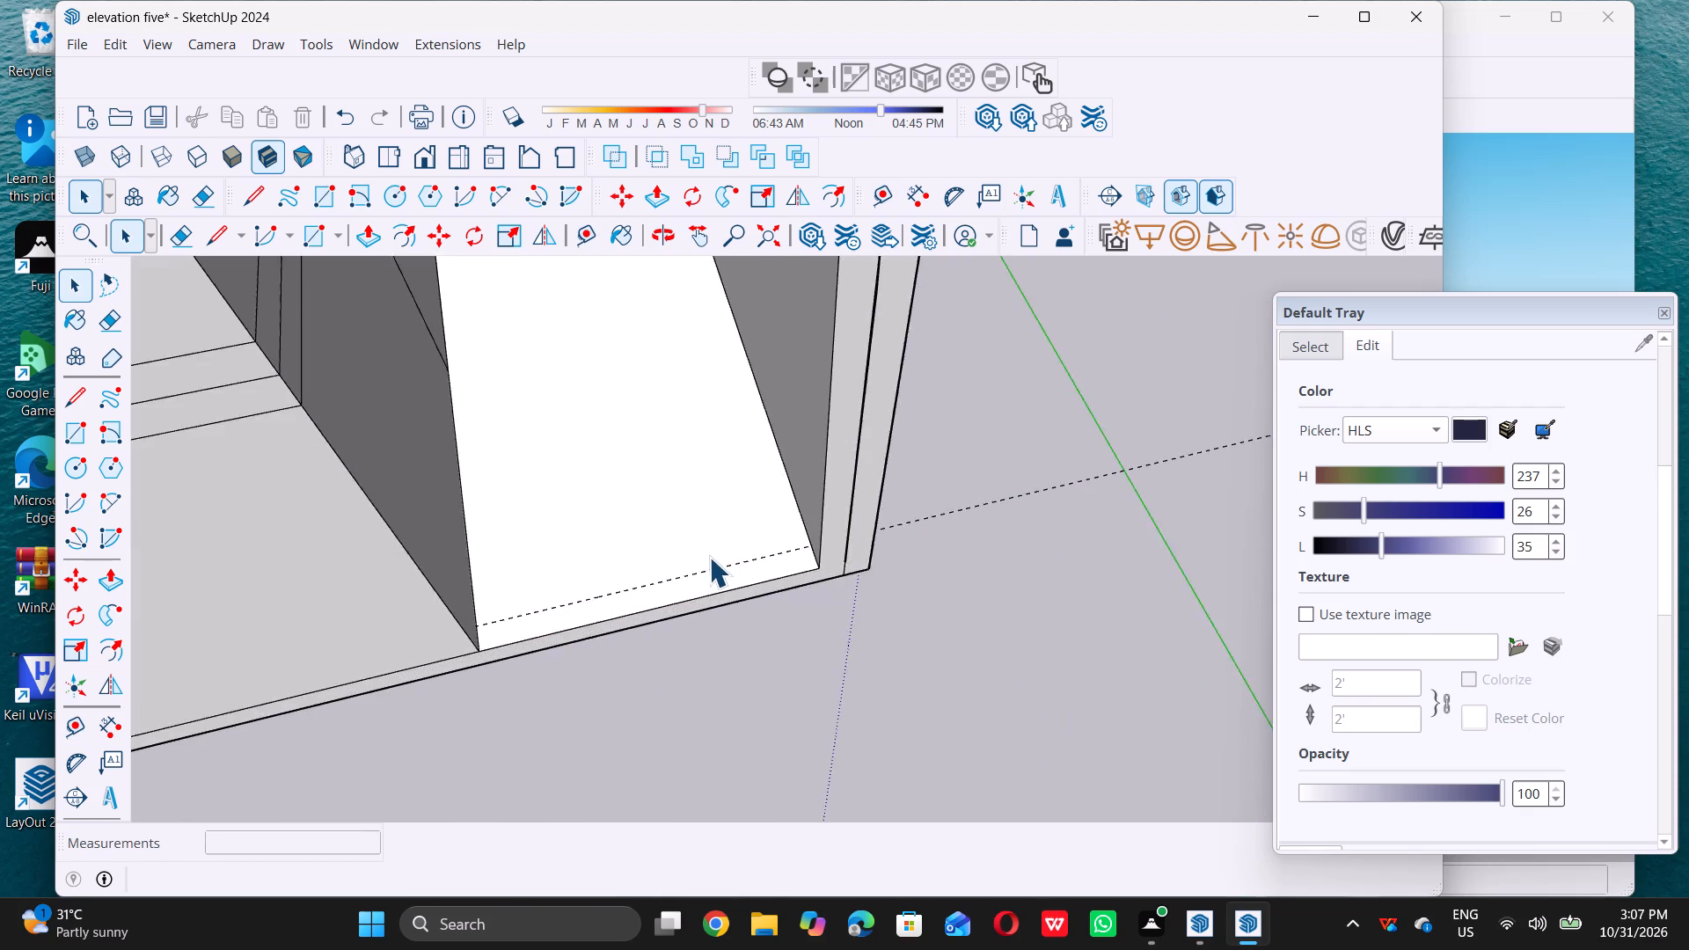
{"action": "scroll", "coordinate": [709, 557], "scroll_direction": "up", "scroll_amount": 2}
{"action": "key", "text": "r"}
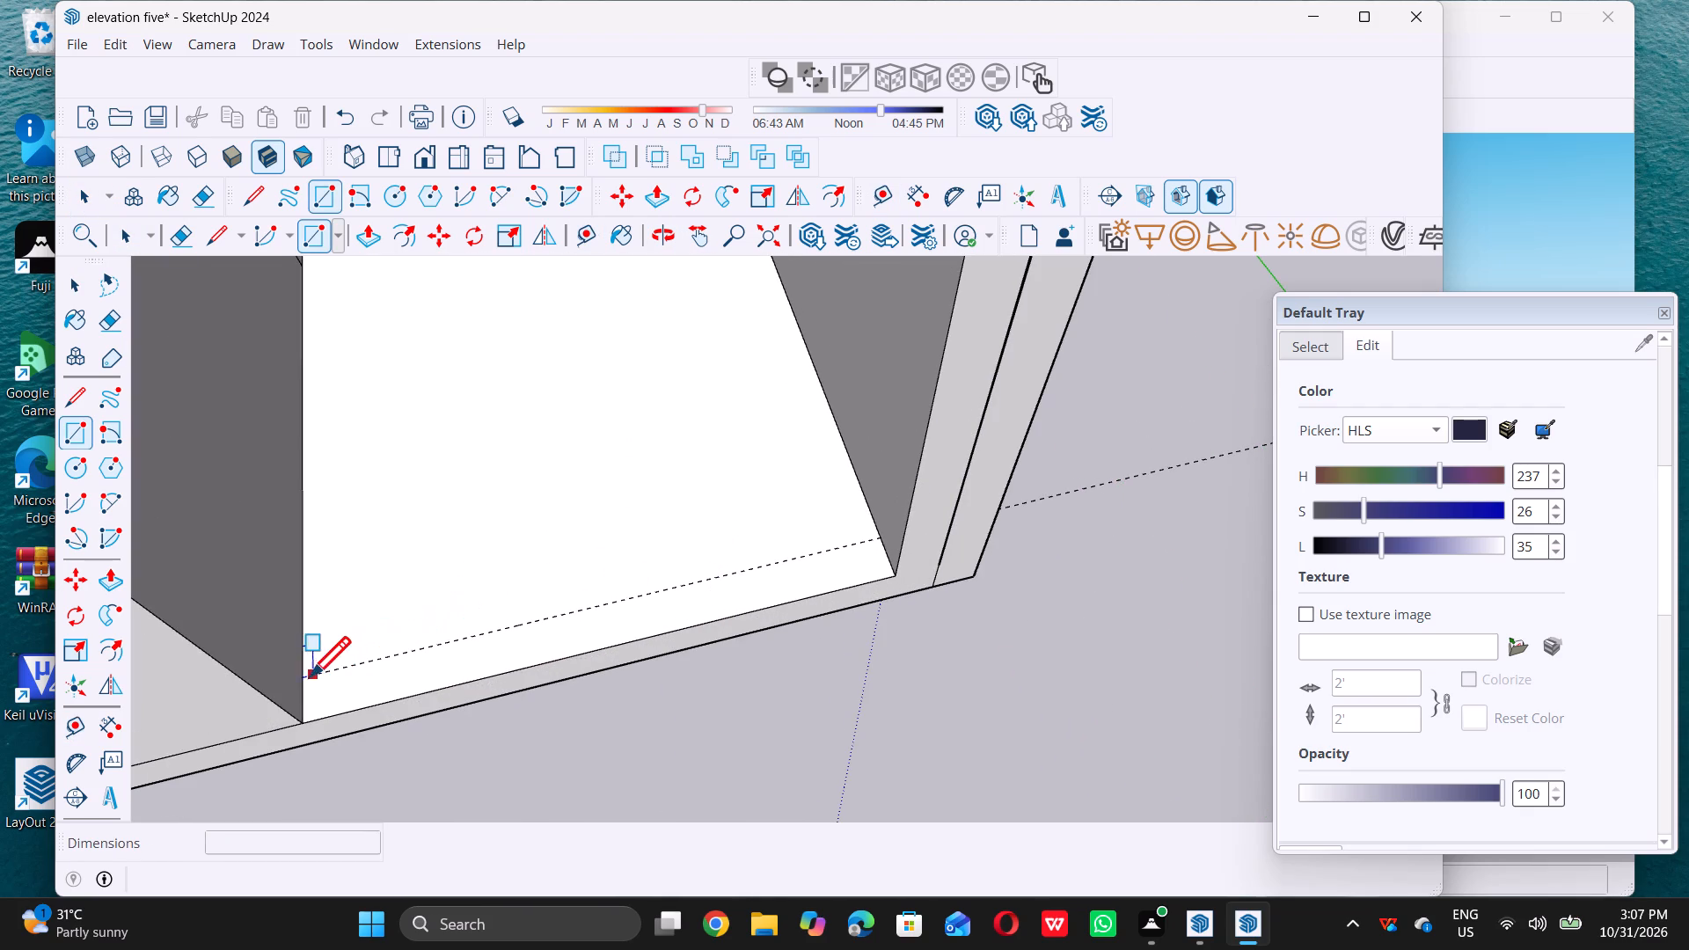
{"action": "left_click", "coordinate": [301, 677]}
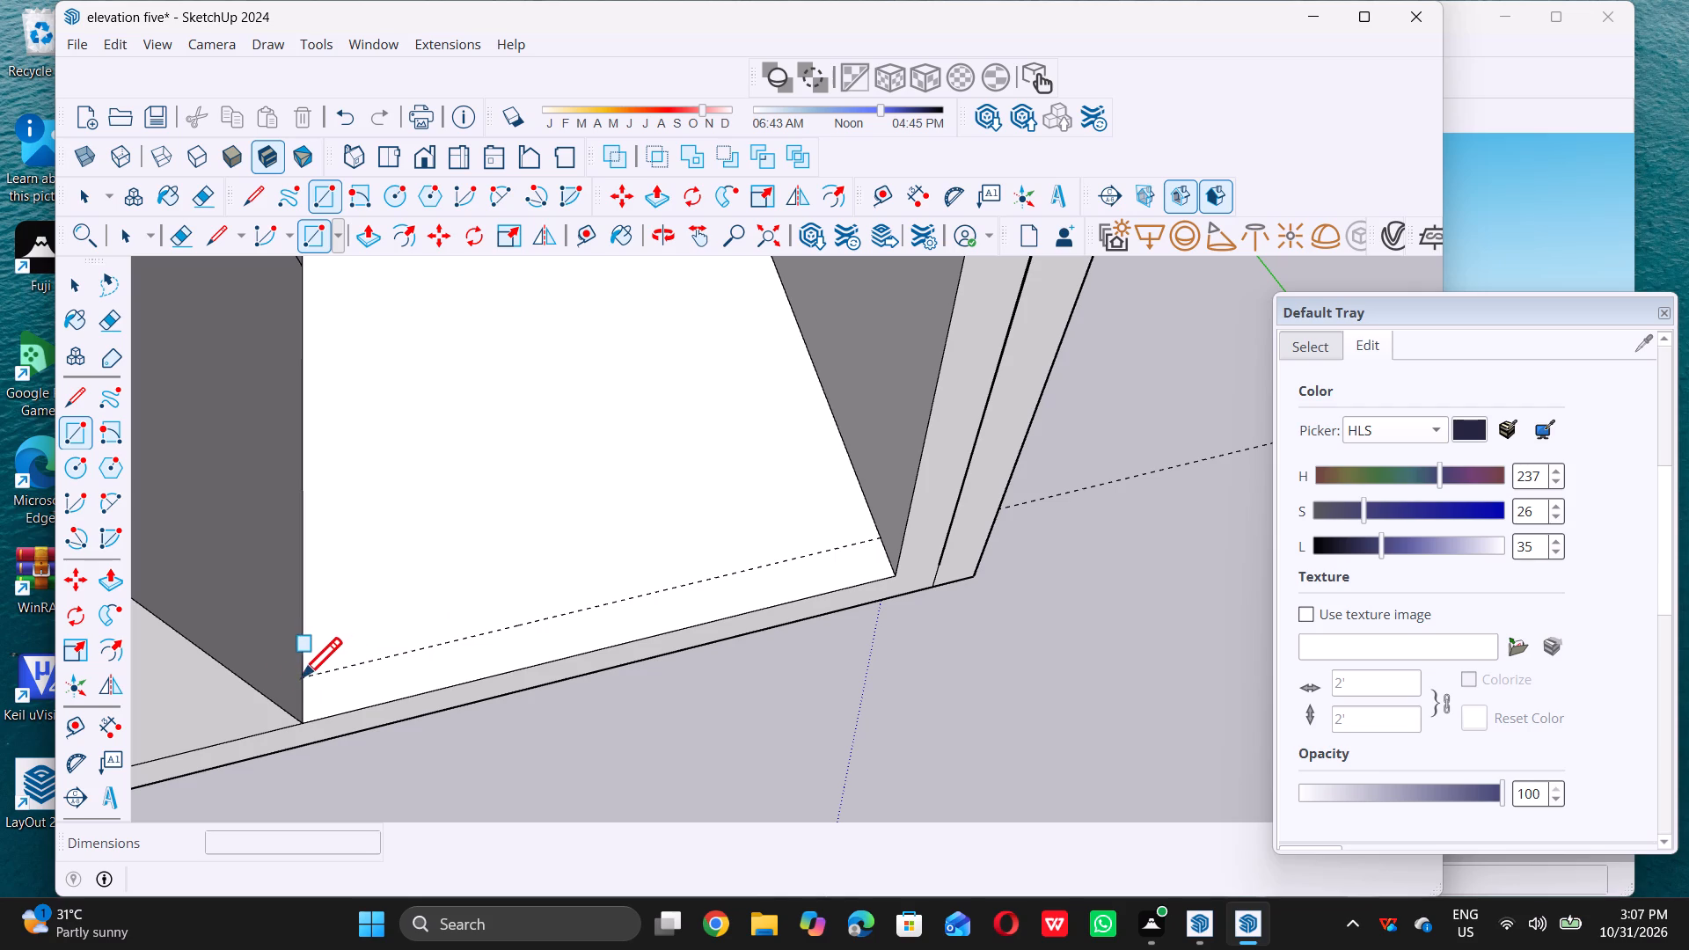
{"action": "left_click", "coordinate": [891, 571]}
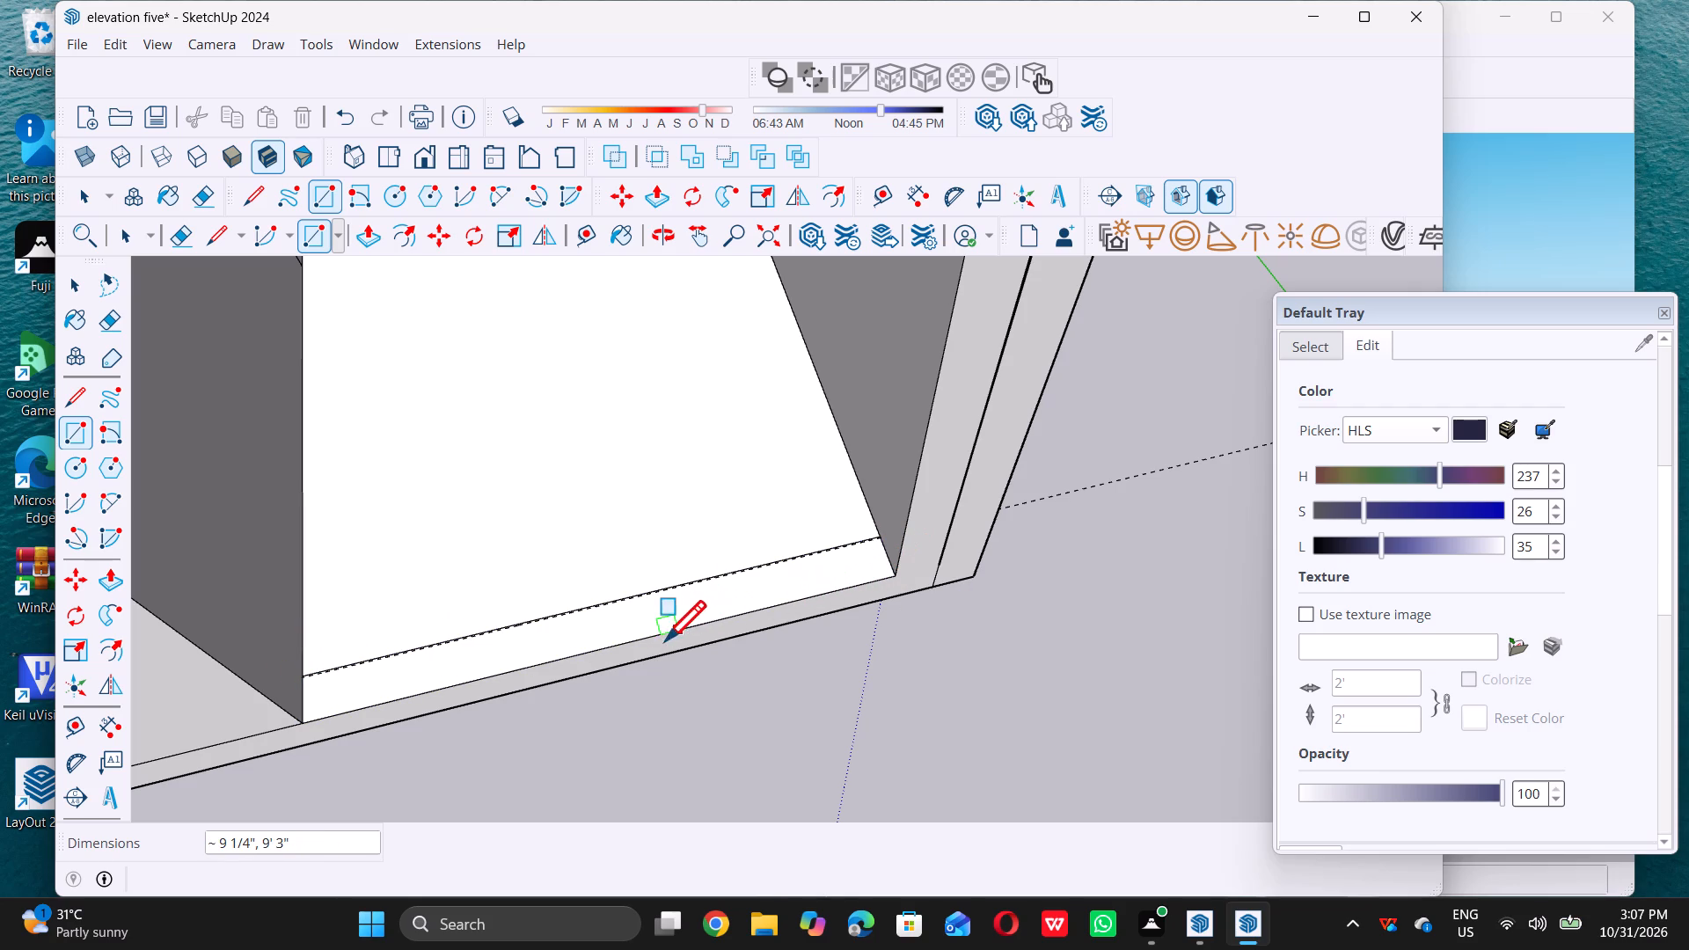
Push/Pull the rear floor strip up 33' to form the back wall between the tower and the side wall.
{"action": "key", "text": "space"}
{"action": "left_click", "coordinate": [721, 604]}
{"action": "middle_click", "coordinate": [721, 604]}
{"action": "left_click", "coordinate": [721, 604]}
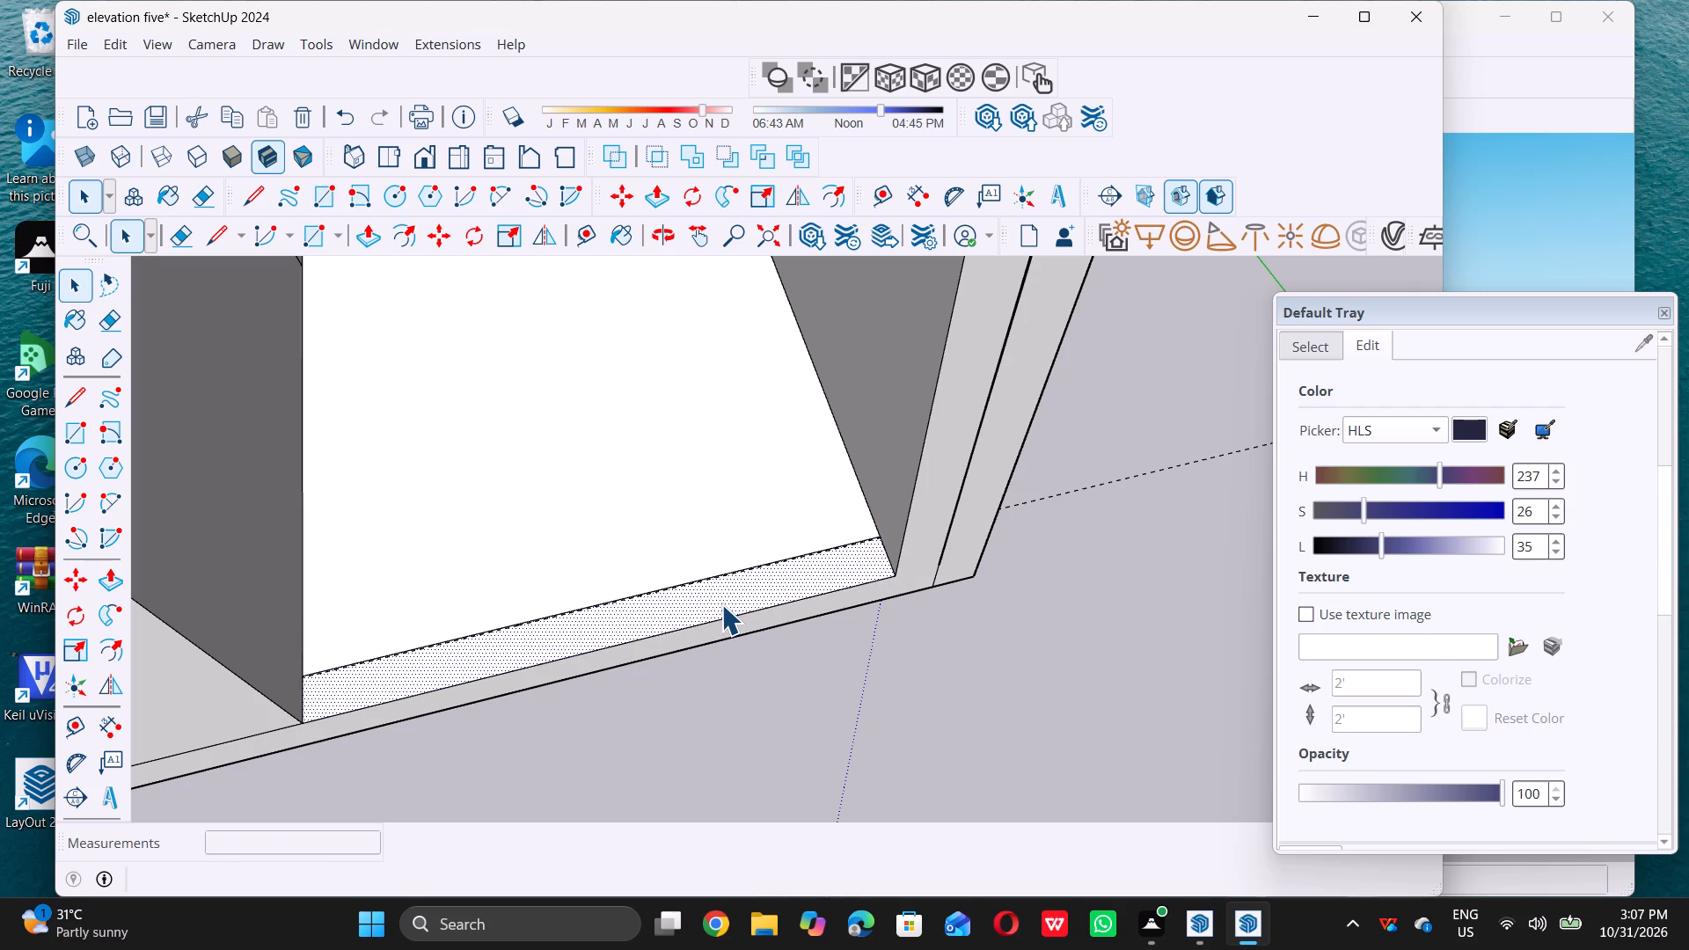
{"action": "key", "text": "p"}
{"action": "left_click", "coordinate": [727, 590]}
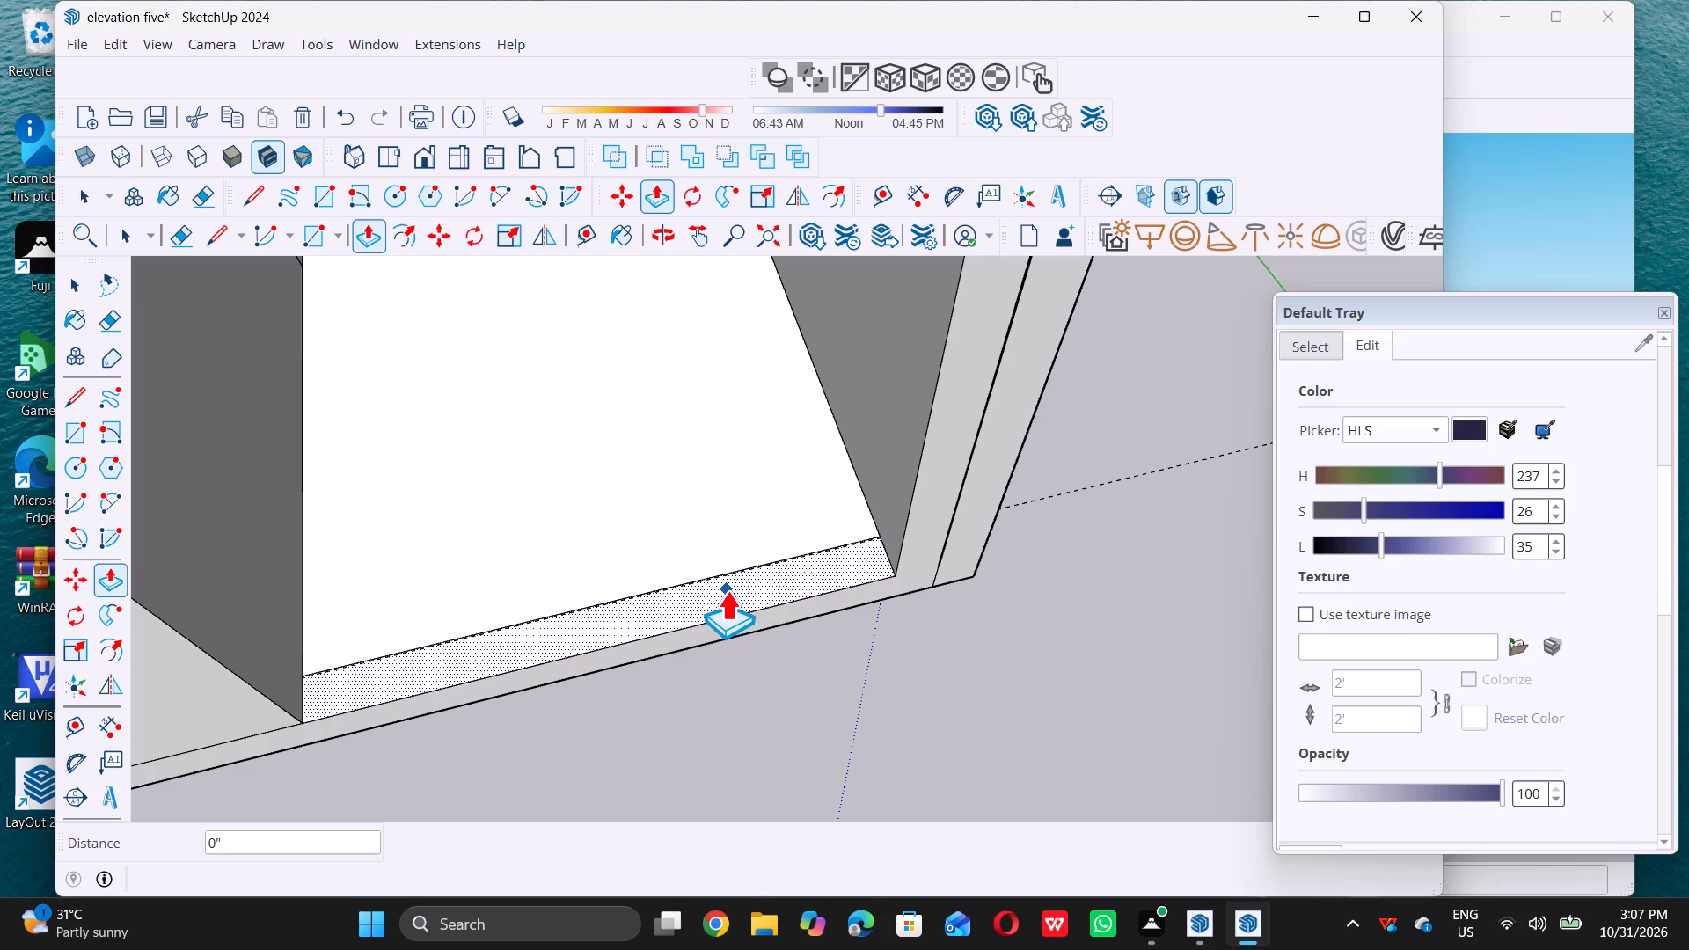
{"action": "scroll", "coordinate": [727, 590], "scroll_direction": "down", "scroll_amount": 19}
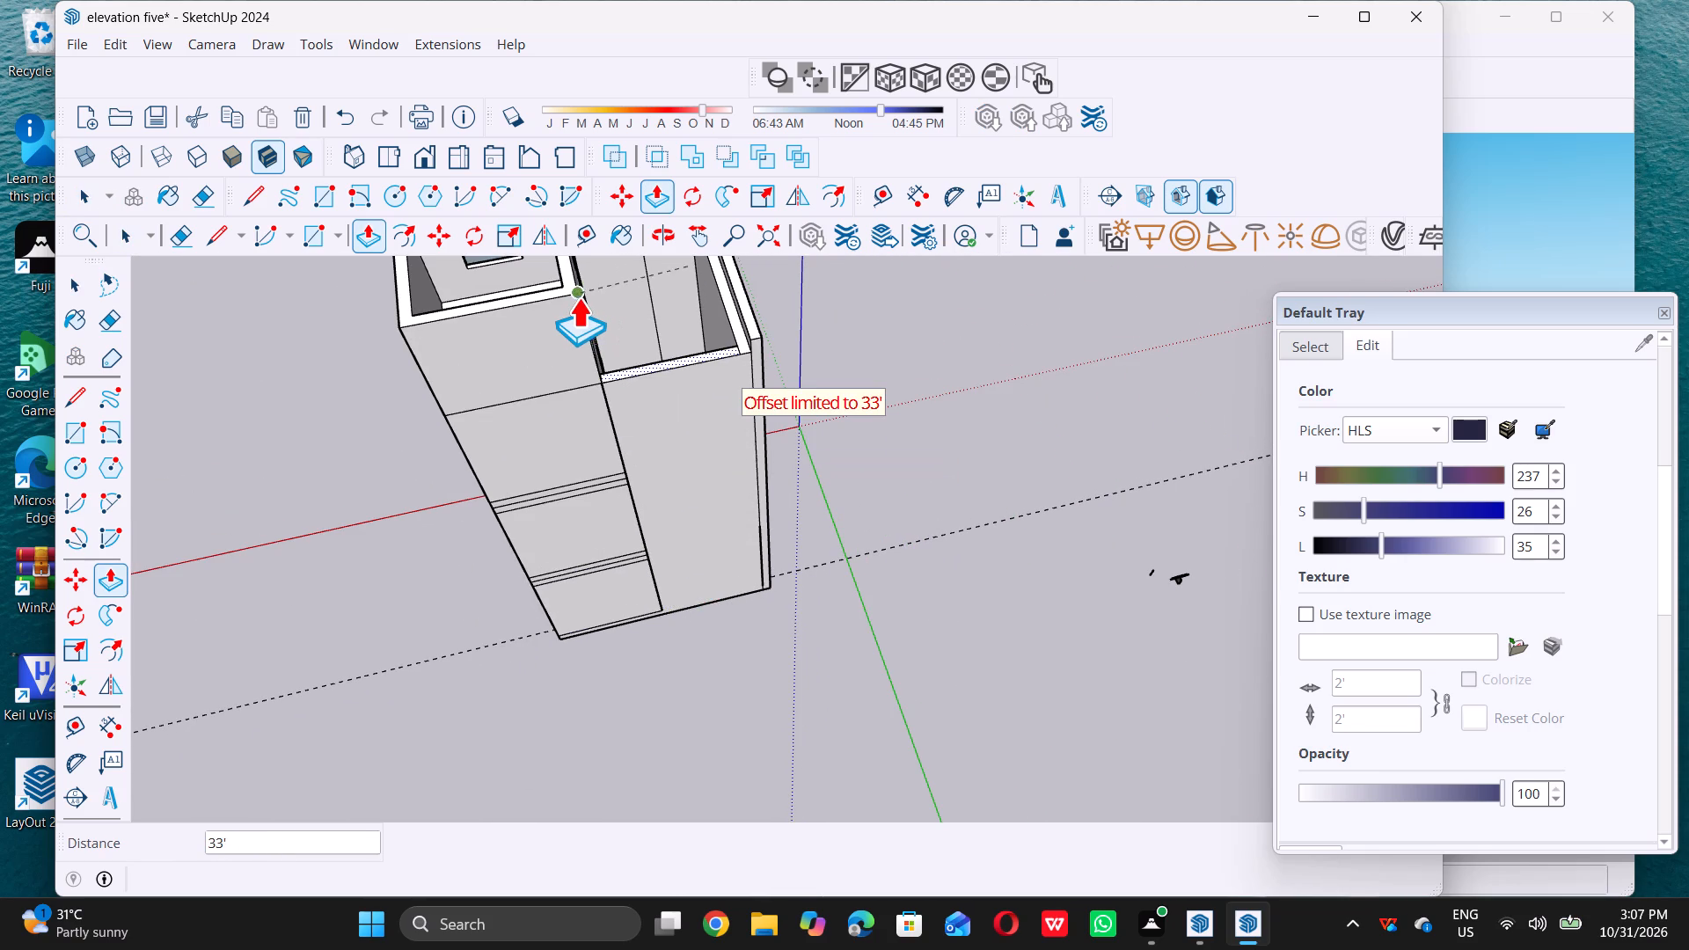
{"action": "left_click", "coordinate": [581, 303]}
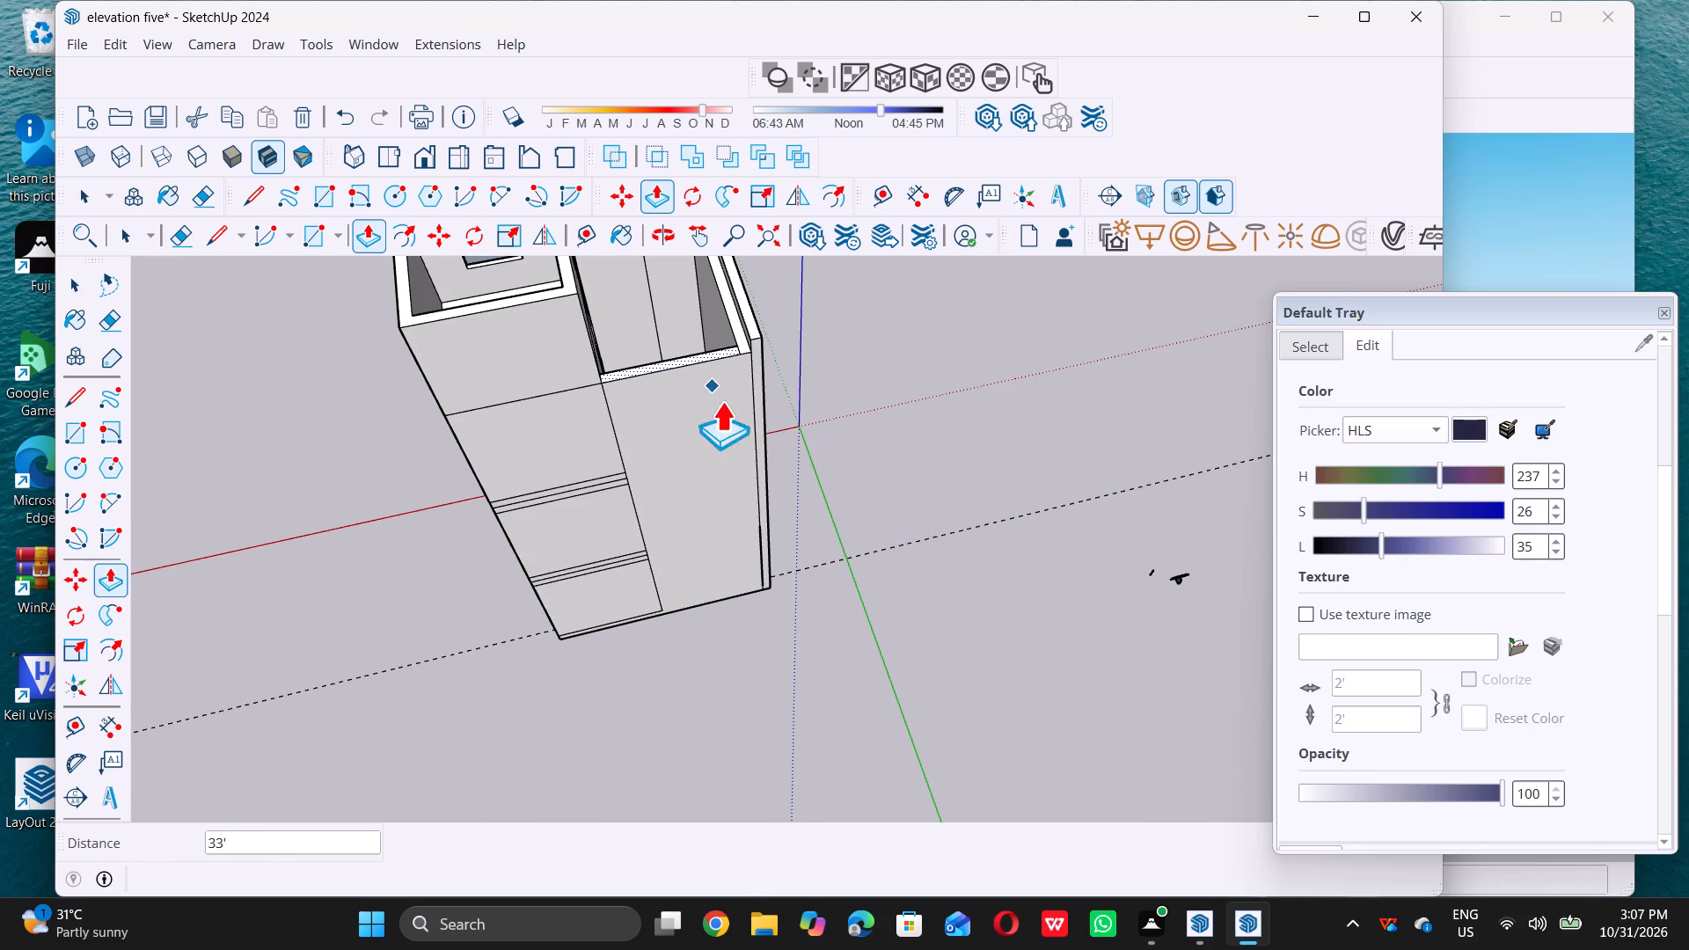
{"action": "scroll", "coordinate": [746, 433], "scroll_direction": "down", "scroll_amount": 6}
{"action": "key", "text": "space"}
Examine the building from the side and the front, ending at the open top of the roof tower.
{"action": "scroll", "coordinate": [756, 563], "scroll_direction": "down", "scroll_amount": 12}
{"action": "middle_click_drag", "start_coordinate": [808, 486], "coordinate": [706, 441]}
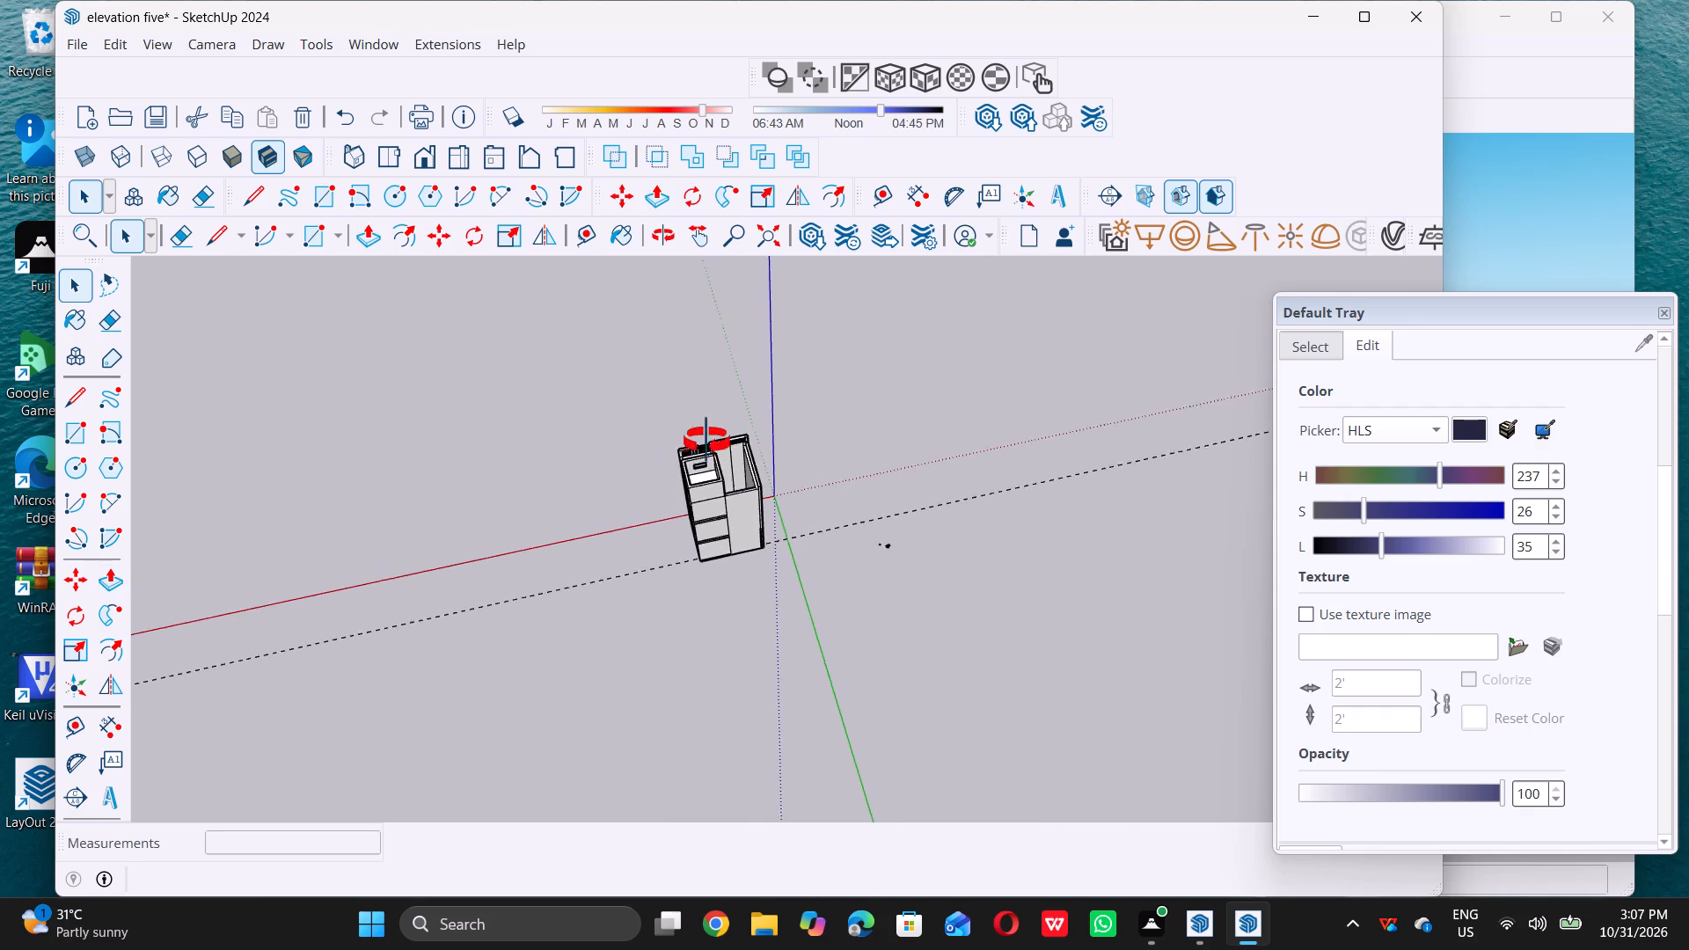
{"action": "middle_click_drag", "start_coordinate": [706, 441], "coordinate": [247, 463]}
{"action": "middle_click_drag", "start_coordinate": [765, 529], "coordinate": [646, 446]}
{"action": "scroll", "coordinate": [600, 464], "scroll_direction": "down", "scroll_amount": 6}
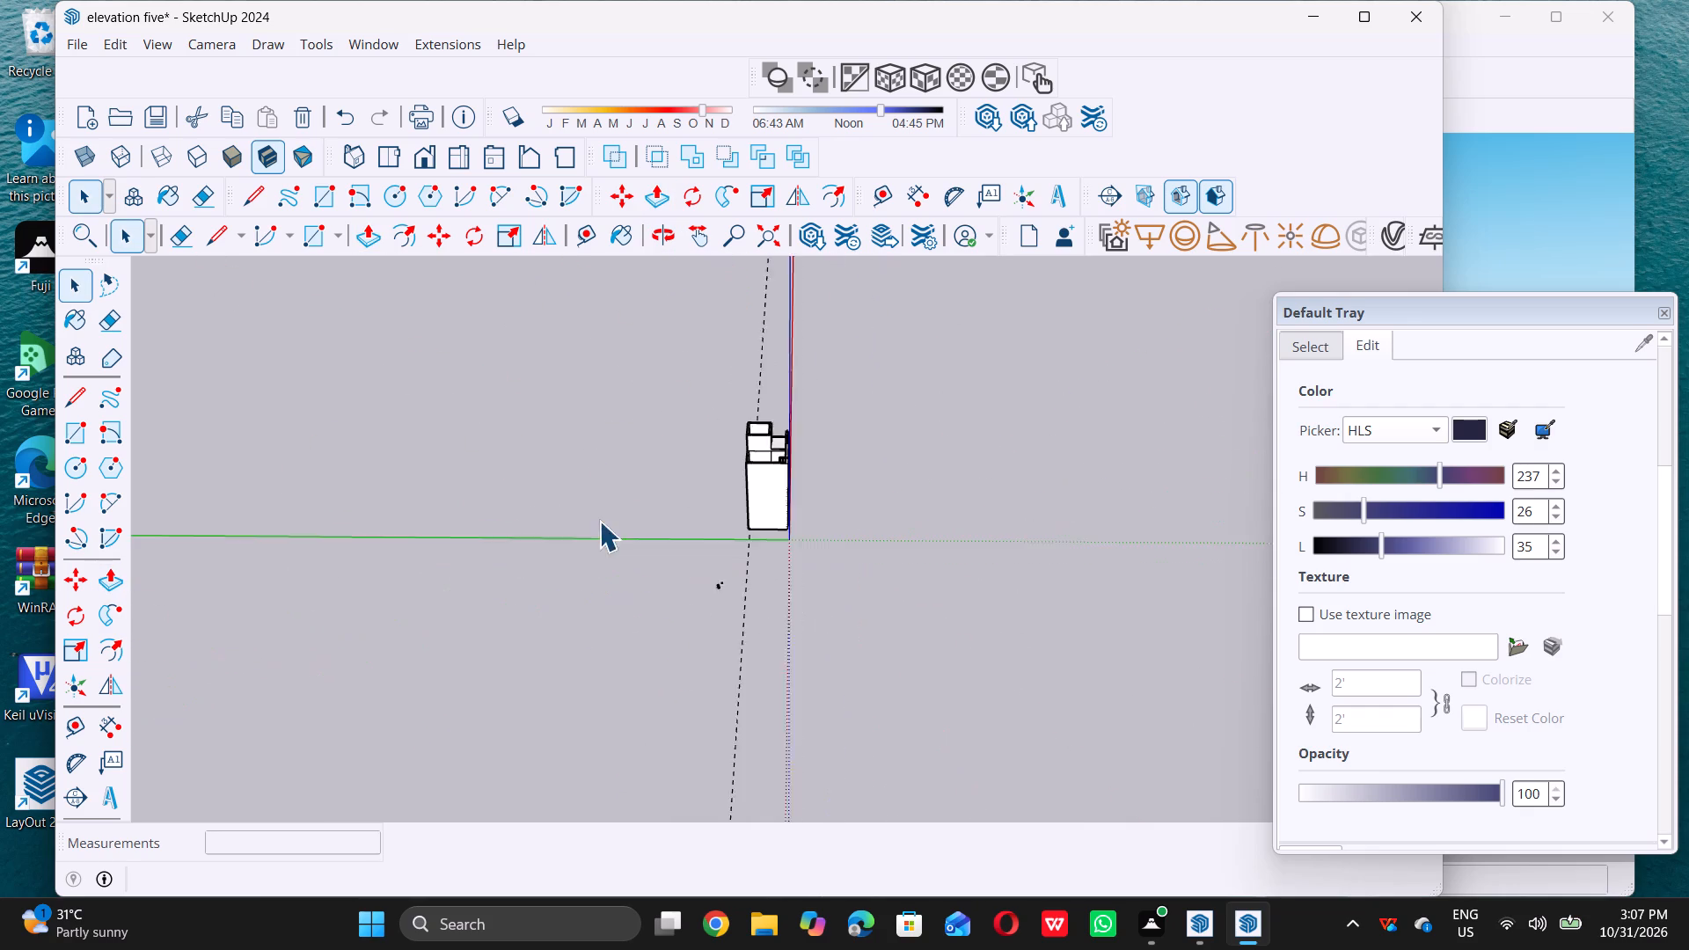
{"action": "scroll", "coordinate": [599, 521], "scroll_direction": "down", "scroll_amount": 5}
{"action": "middle_click_drag", "start_coordinate": [744, 449], "coordinate": [179, 479]}
{"action": "middle_click_drag", "start_coordinate": [165, 479], "coordinate": [152, 479]}
{"action": "middle_click_drag", "start_coordinate": [831, 539], "coordinate": [830, 455]}
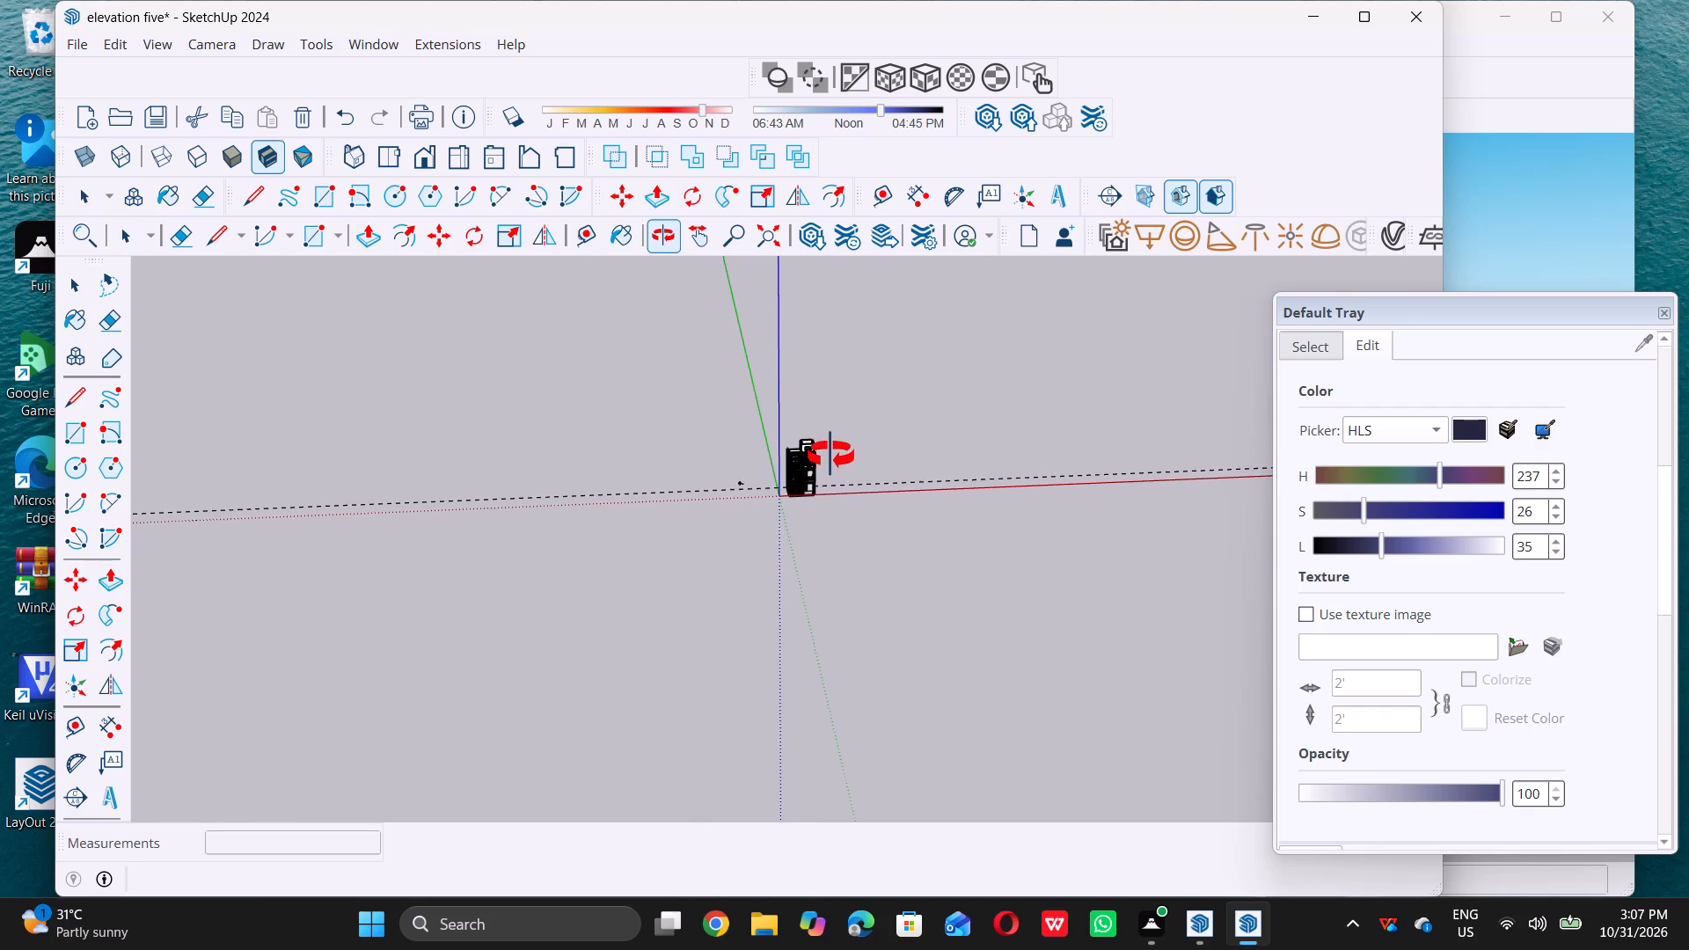
{"action": "middle_click_drag", "start_coordinate": [830, 455], "coordinate": [829, 454]}
{"action": "middle_click", "coordinate": [829, 454]}
{"action": "scroll", "coordinate": [826, 454], "scroll_direction": "up", "scroll_amount": 18}
{"action": "scroll", "coordinate": [792, 485], "scroll_direction": "down", "scroll_amount": 1}
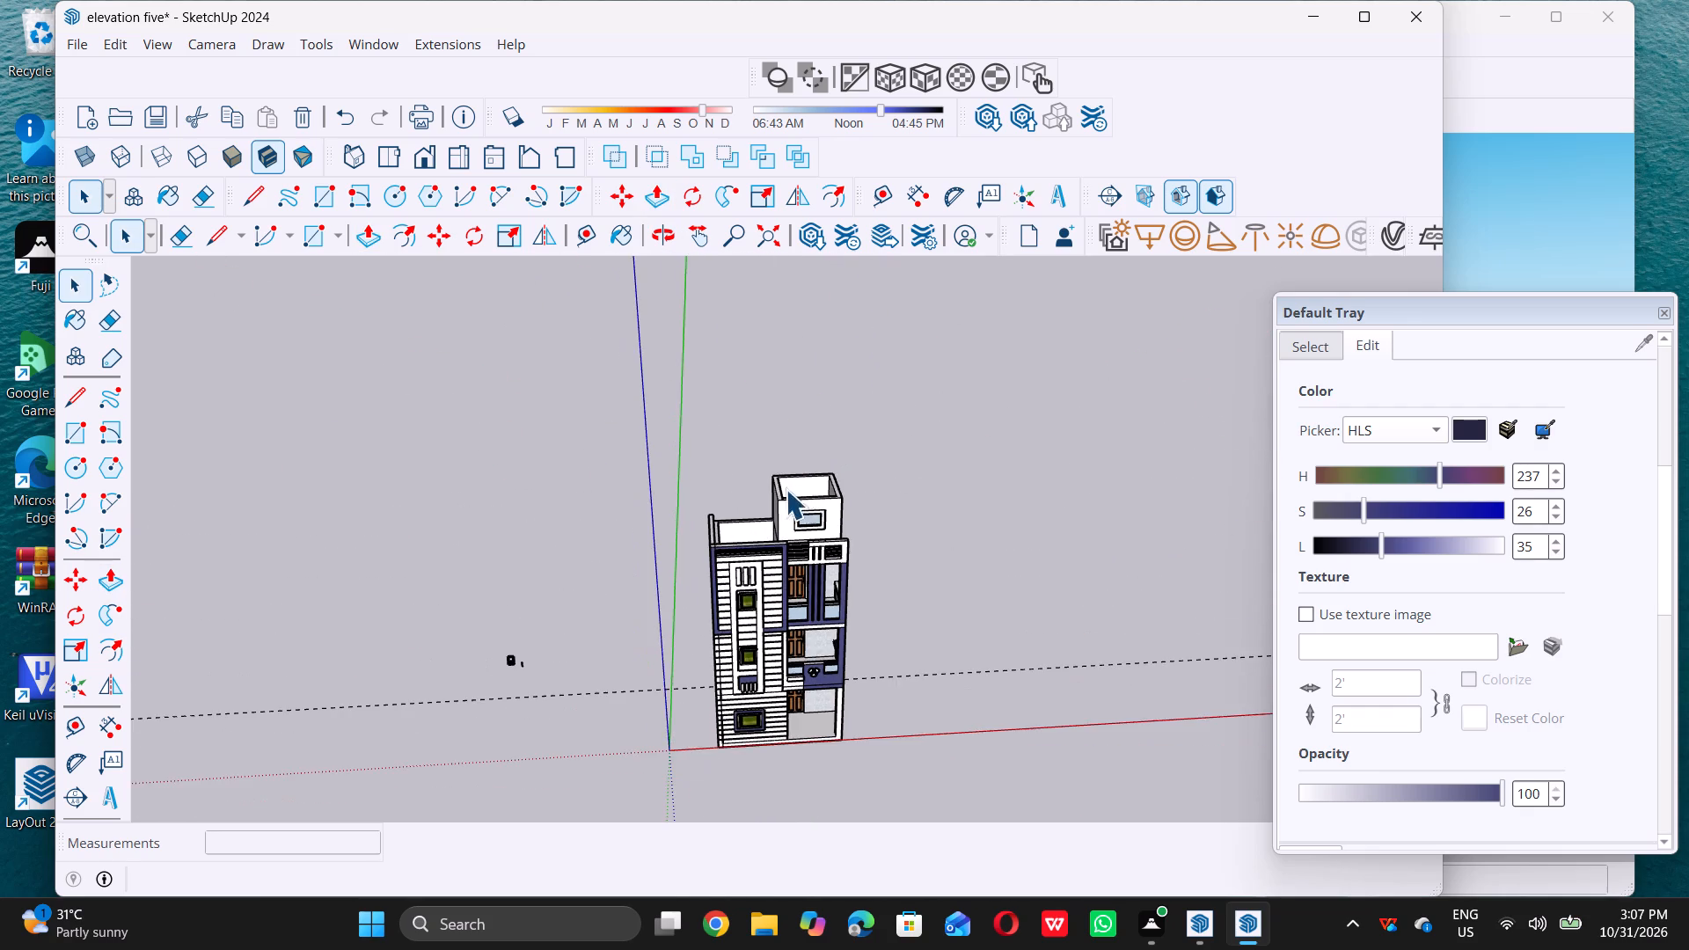
{"action": "middle_click_drag", "start_coordinate": [785, 489], "coordinate": [773, 442]}
{"action": "scroll", "coordinate": [832, 486], "scroll_direction": "up", "scroll_amount": 12}
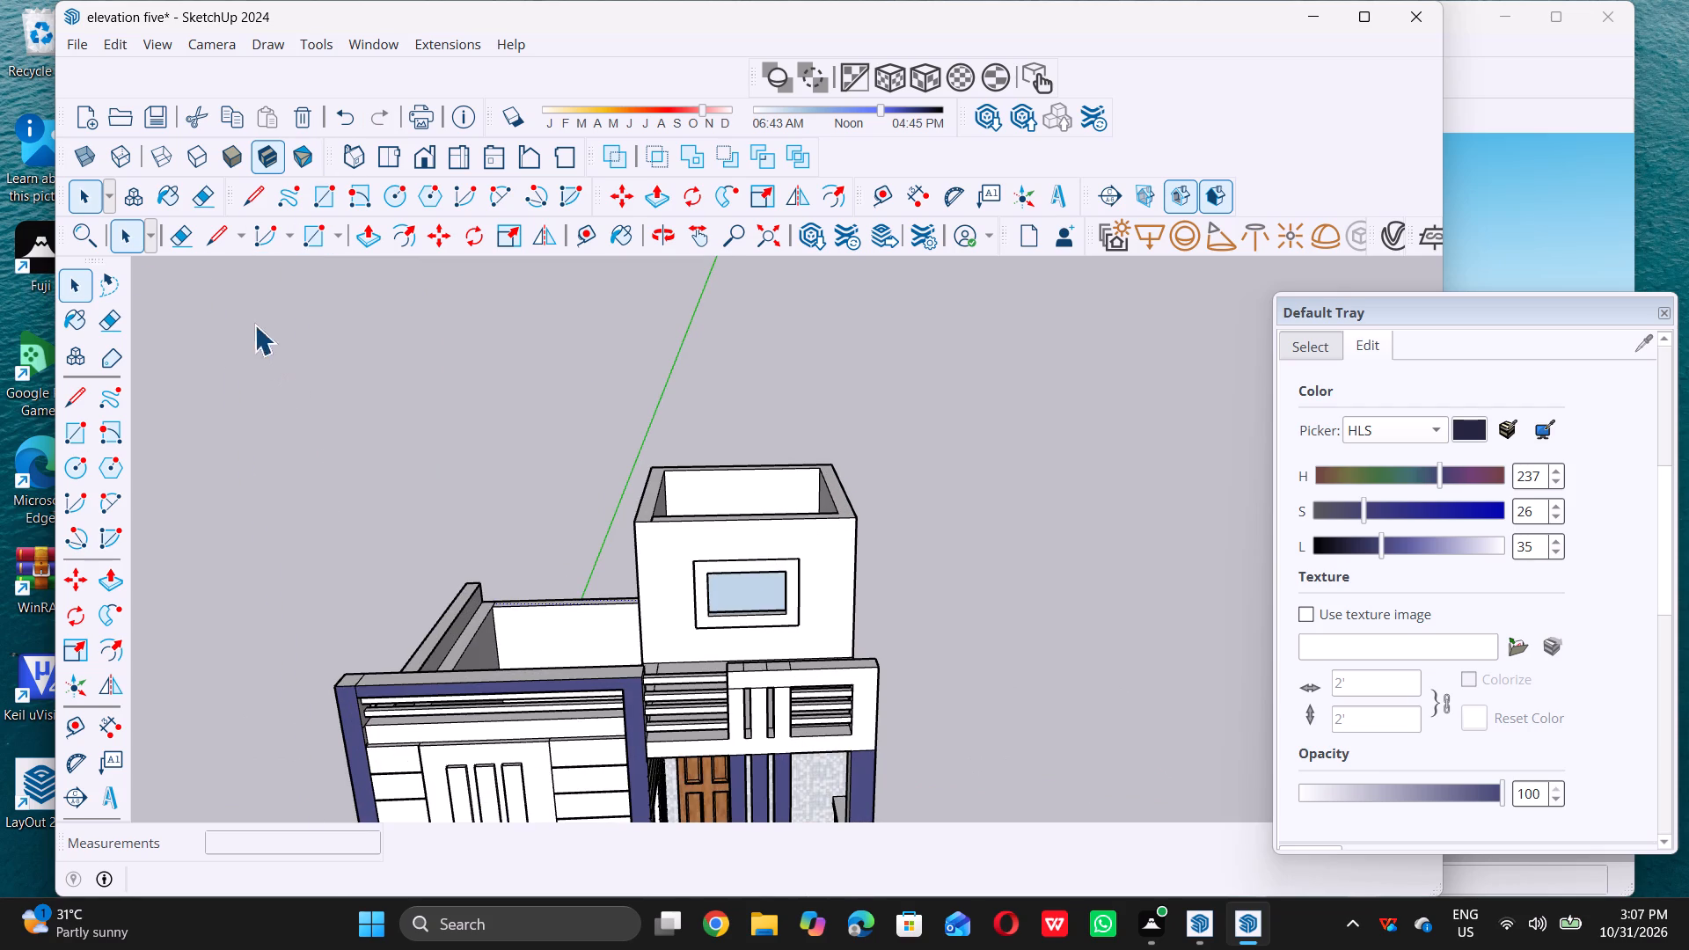
Draw an upright rotated rectangle 10' long and 9" high along the rear top edge of the roof tower.
{"action": "left_click", "coordinate": [103, 430]}
{"action": "scroll", "coordinate": [815, 409], "scroll_direction": "up", "scroll_amount": 5}
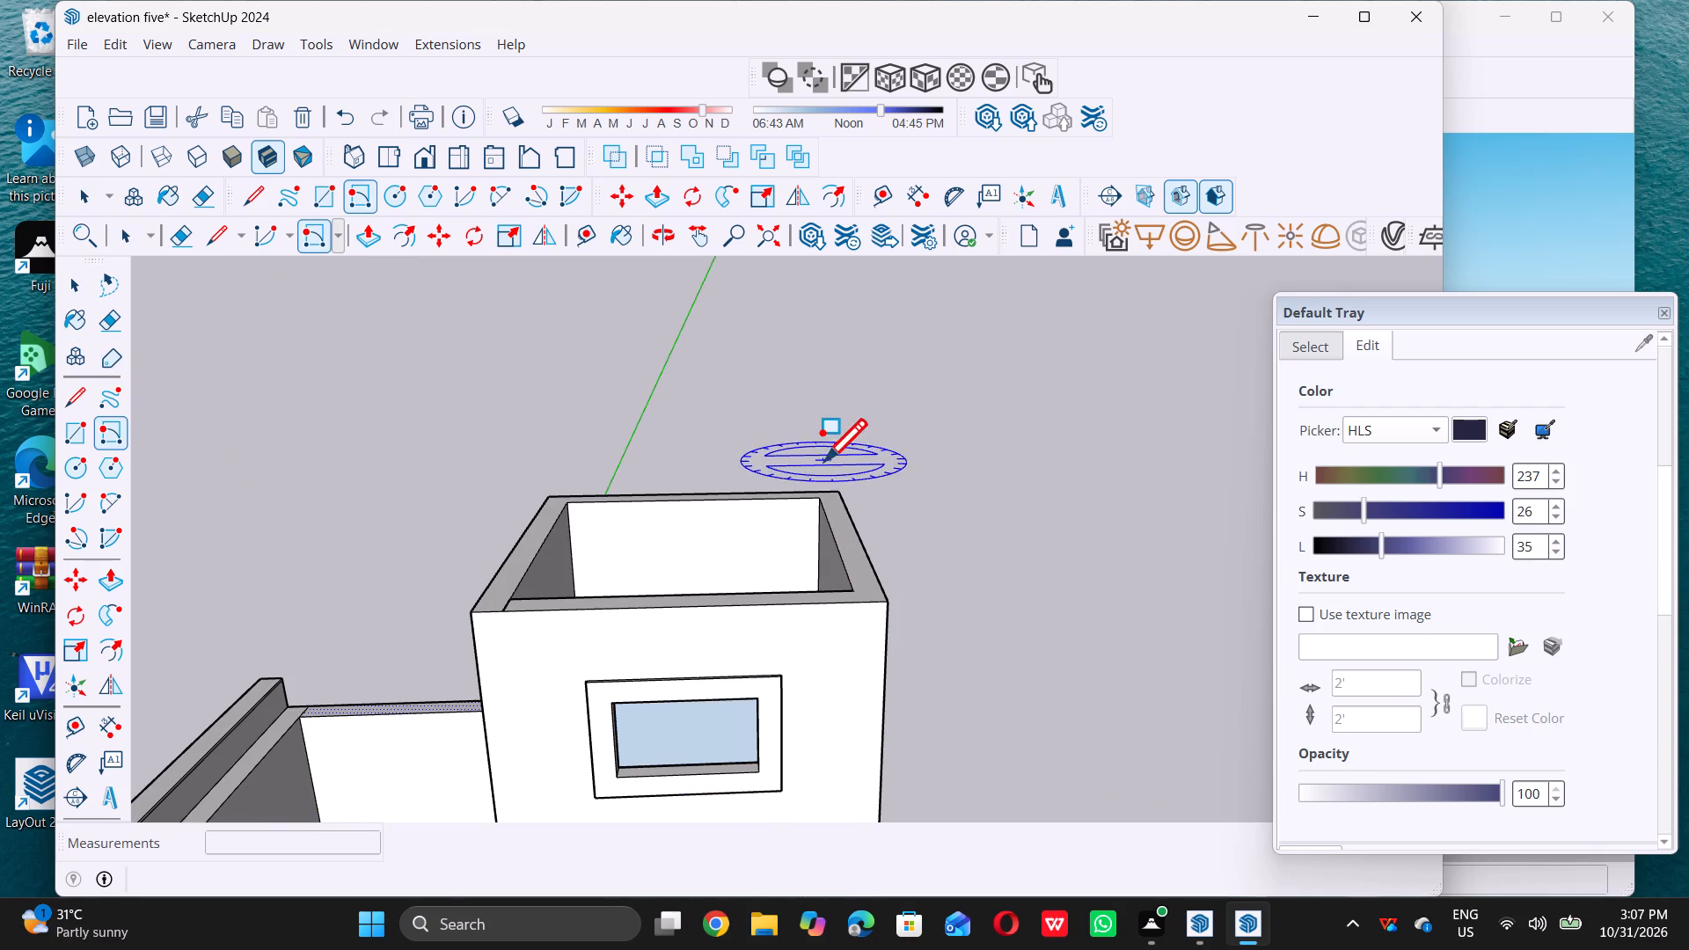
{"action": "scroll", "coordinate": [841, 467], "scroll_direction": "up", "scroll_amount": 7}
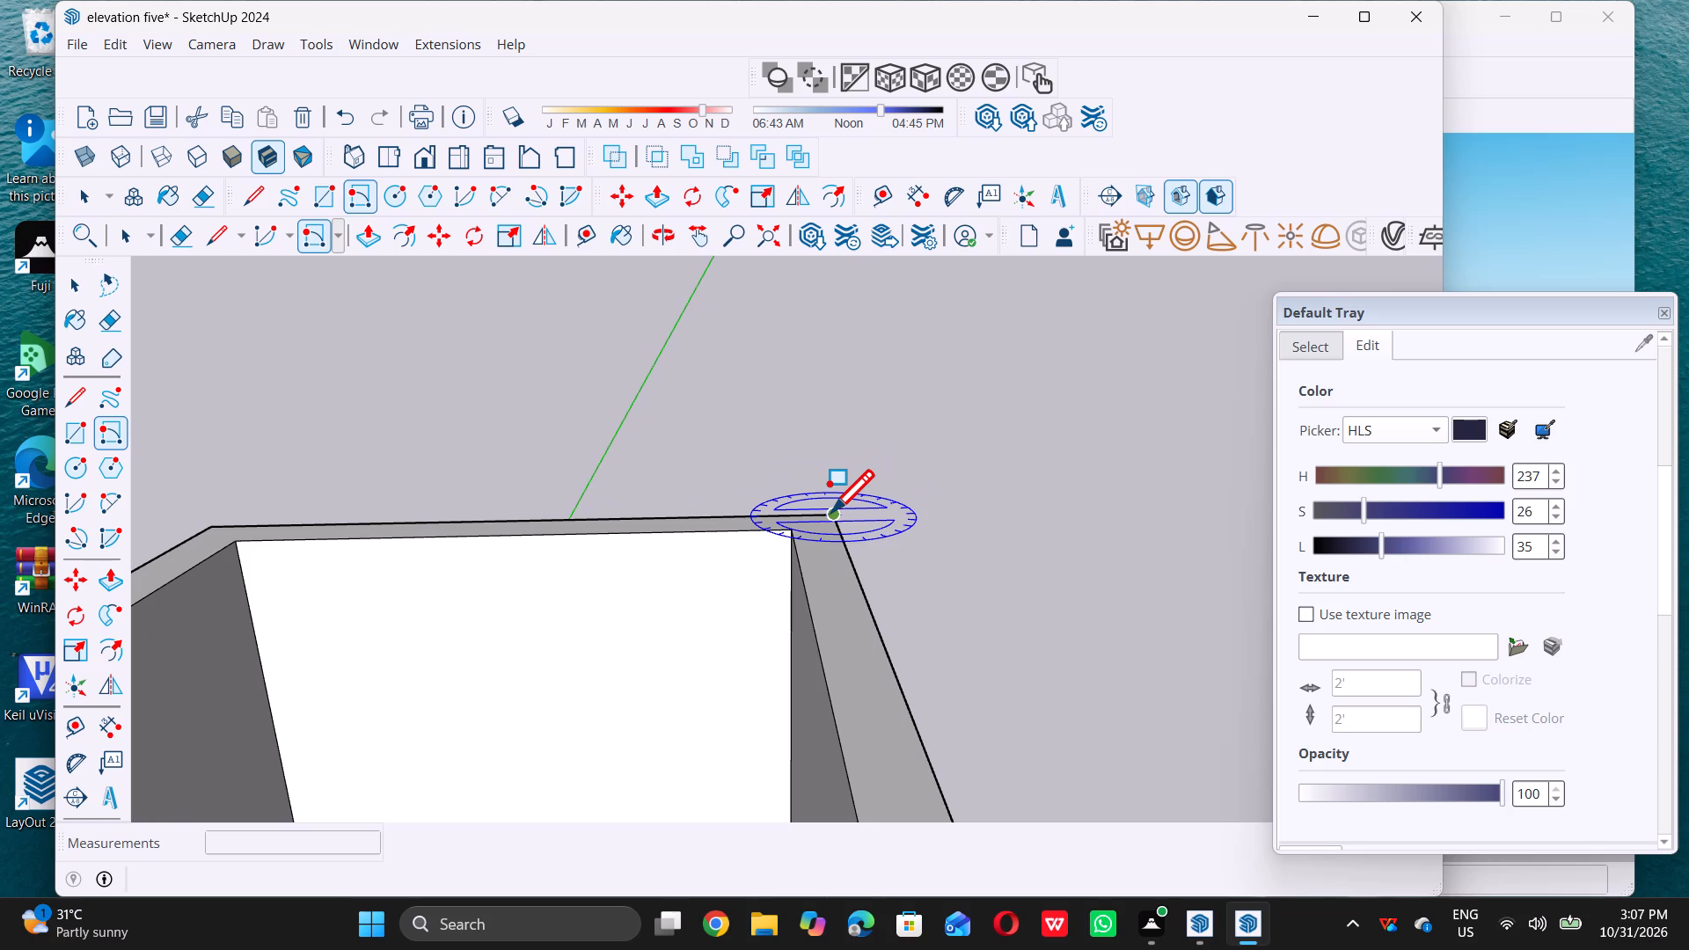
{"action": "left_click", "coordinate": [829, 512]}
{"action": "scroll", "coordinate": [831, 513], "scroll_direction": "down", "scroll_amount": 6}
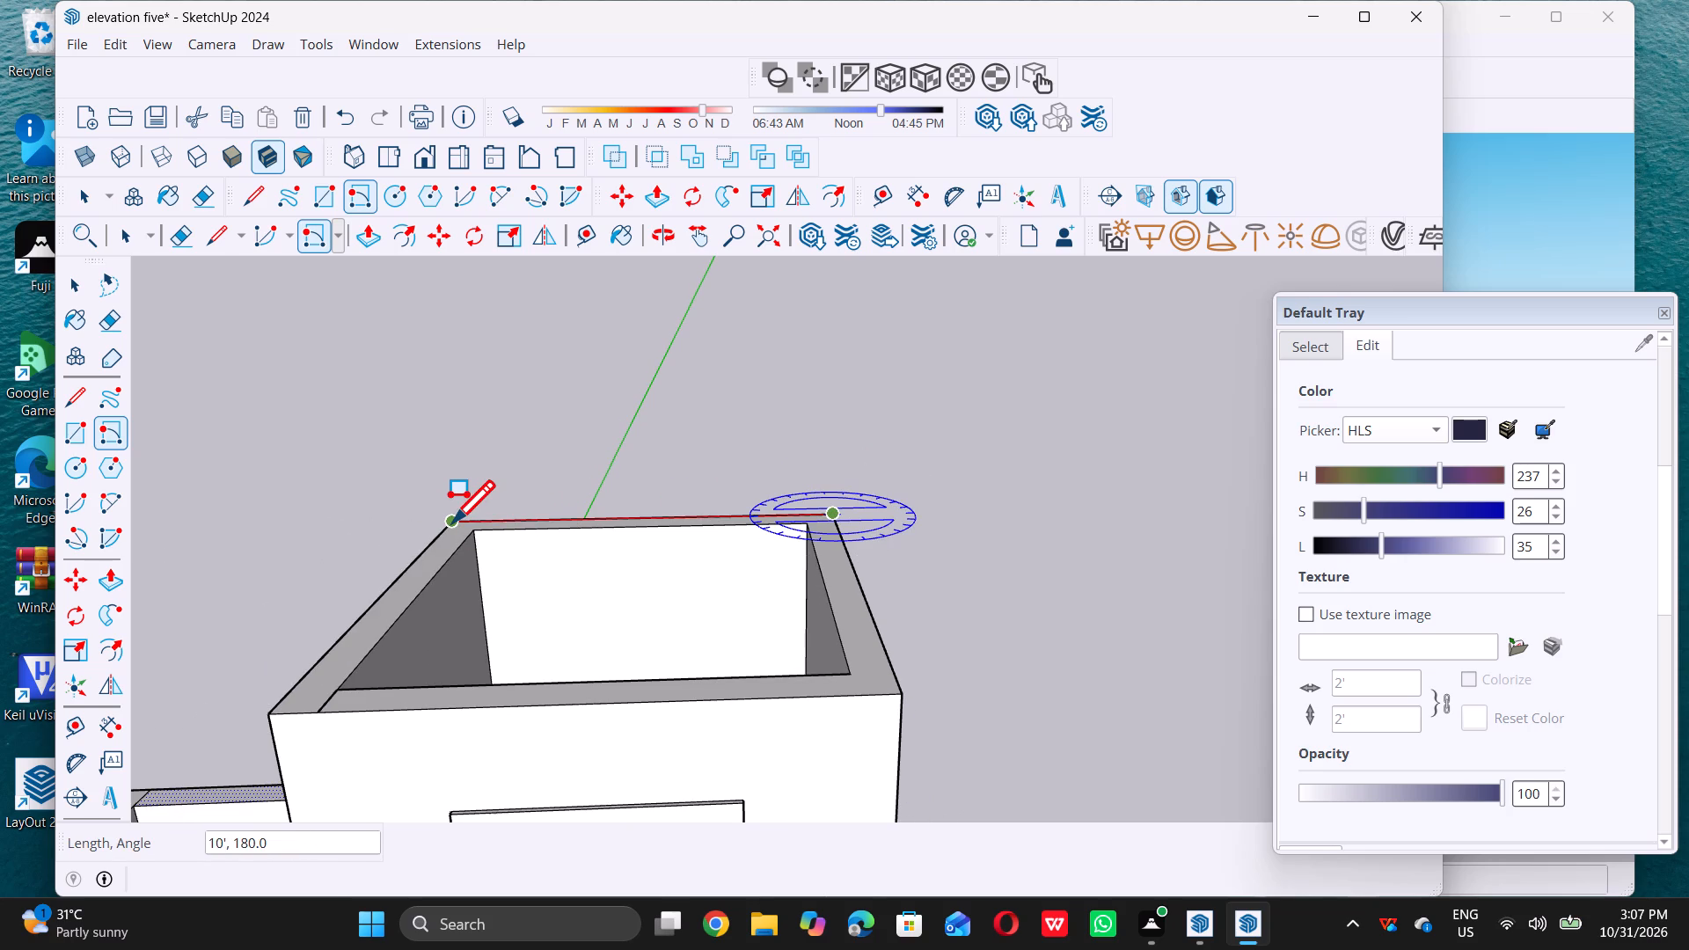
{"action": "left_click", "coordinate": [448, 522]}
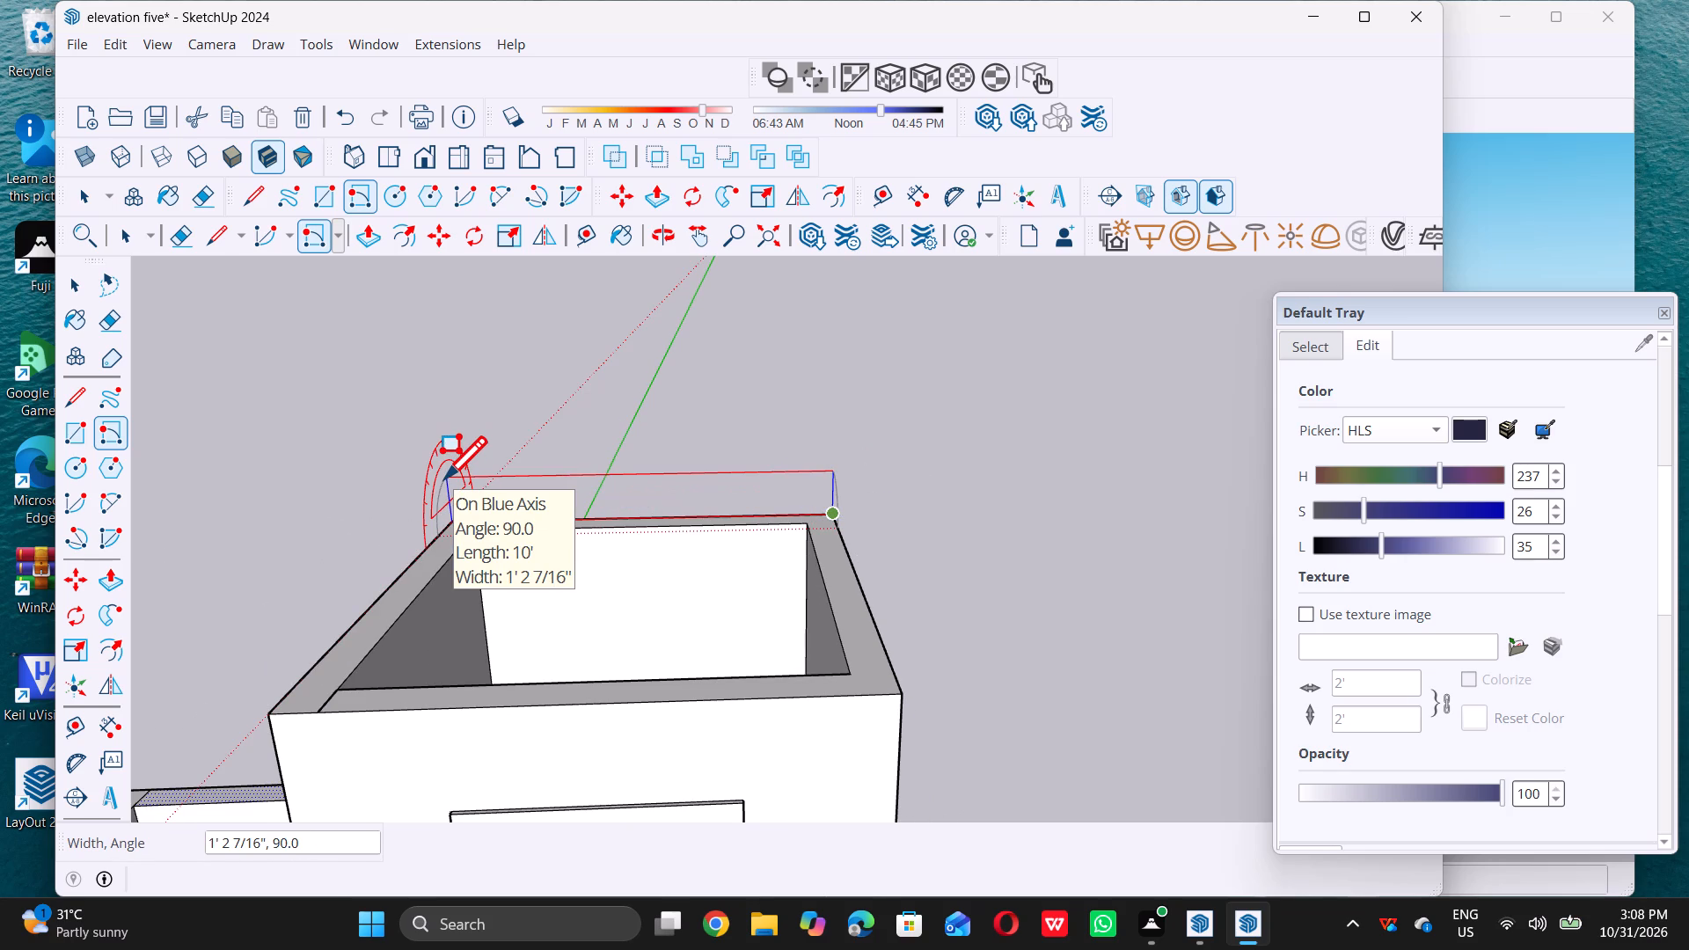
{"action": "key", "text": "9"}
{"action": "key", "text": "shift+quotedbl"}
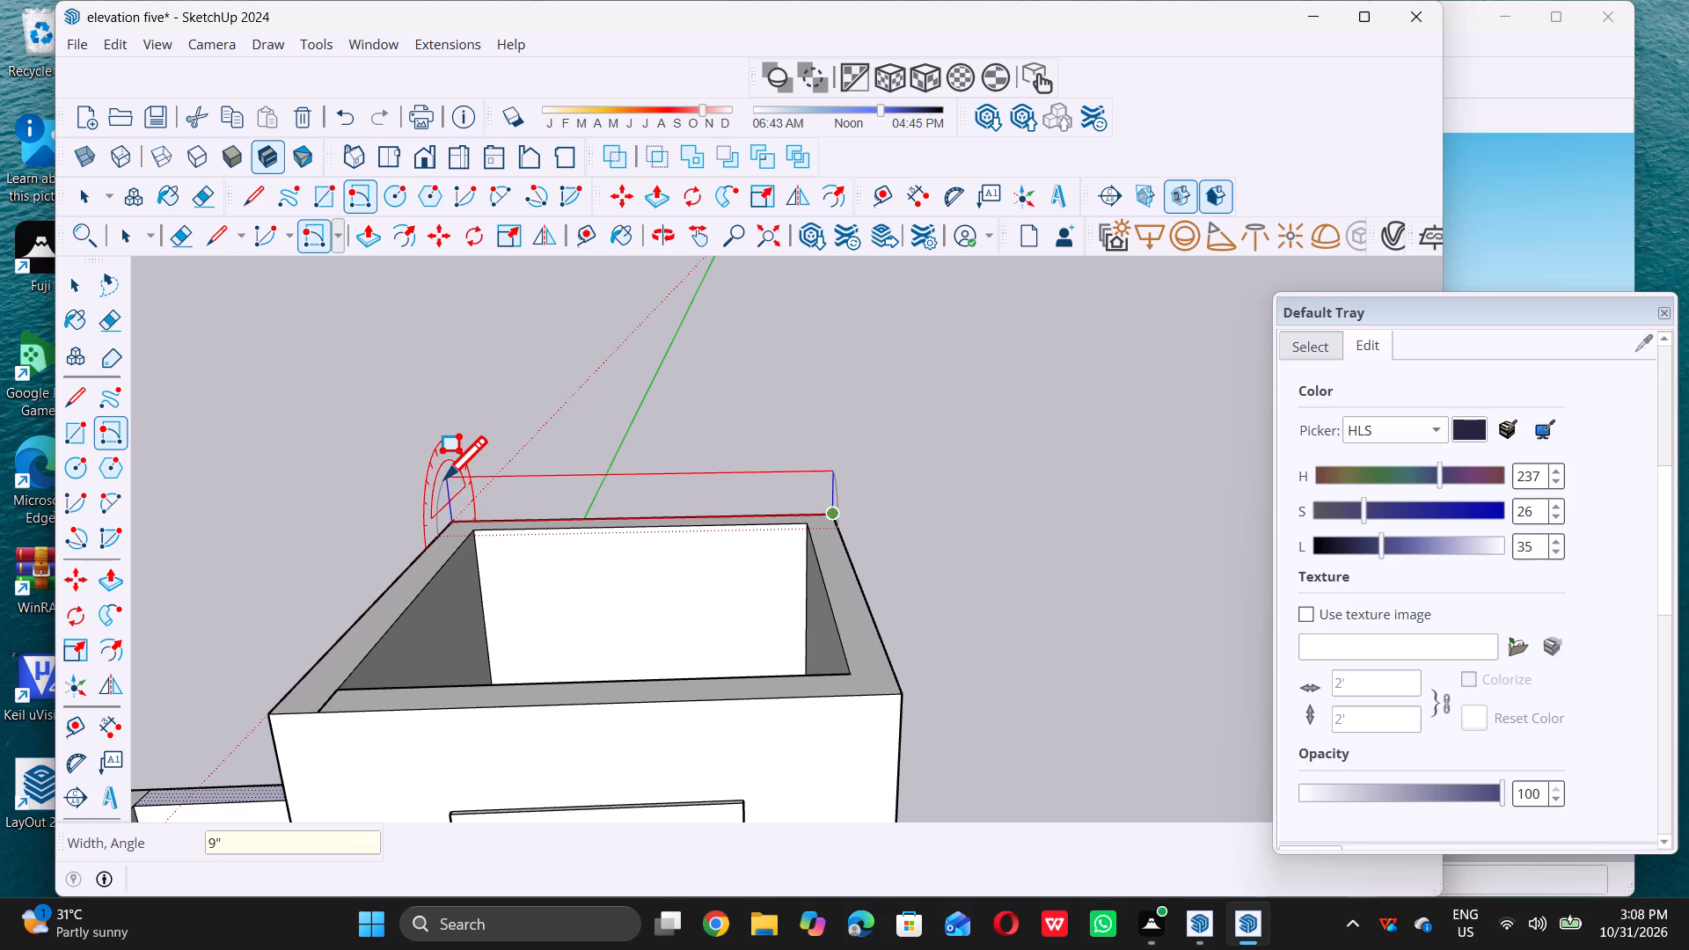
{"action": "key", "text": "Return"}
{"action": "key", "text": "space"}
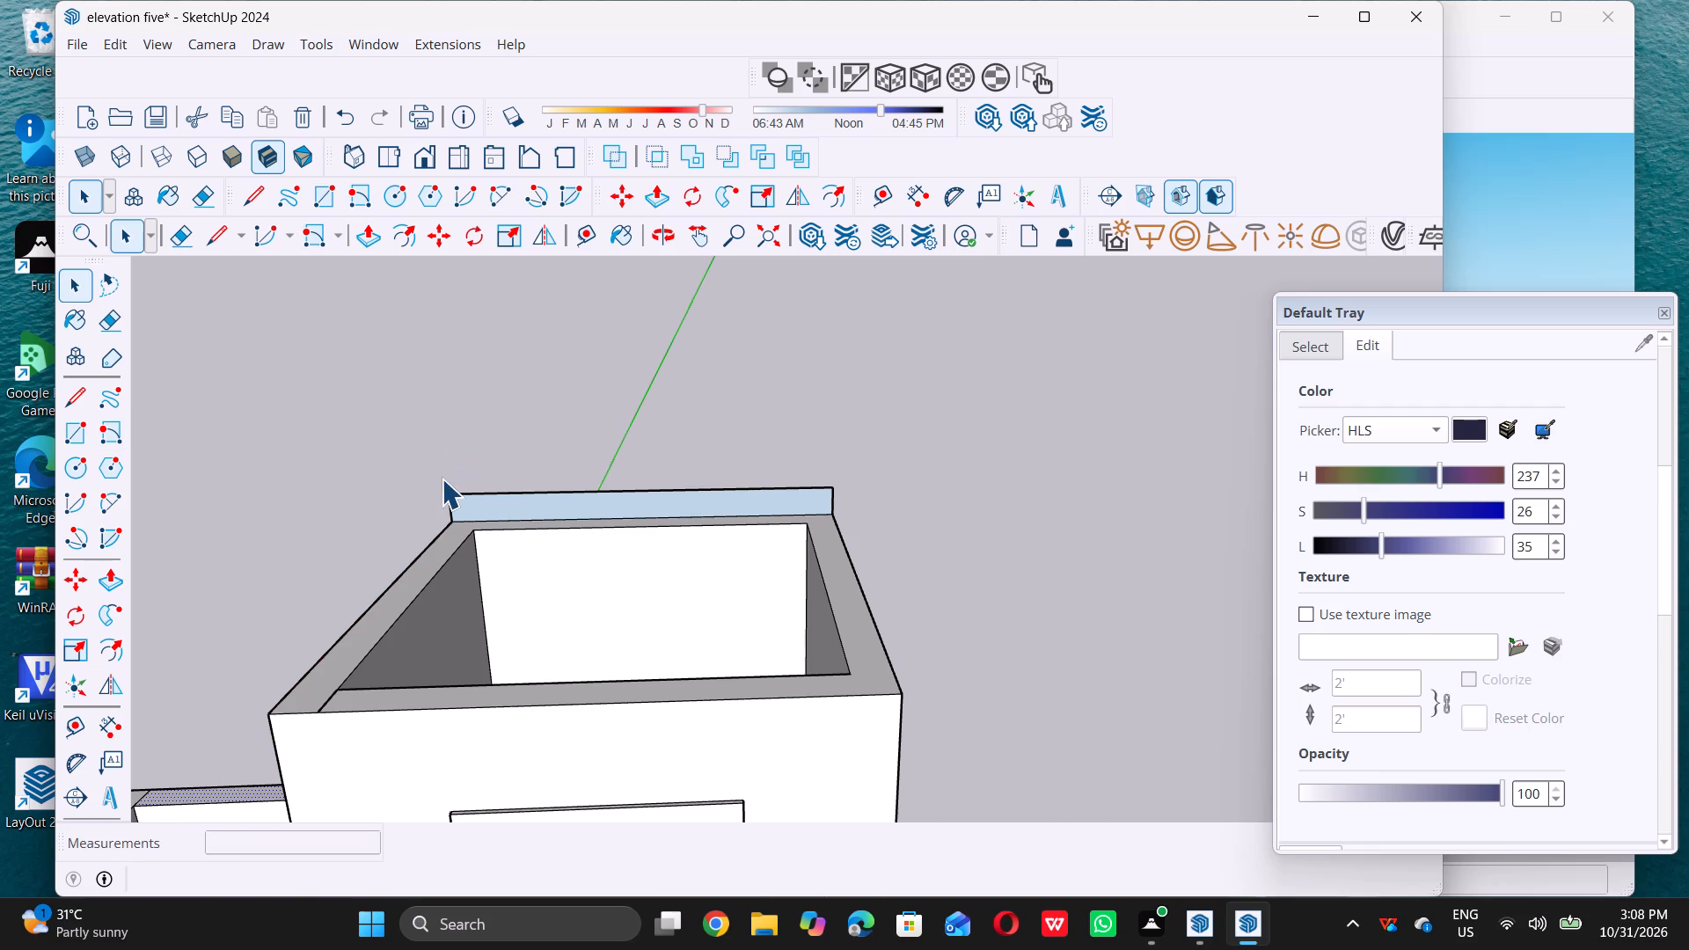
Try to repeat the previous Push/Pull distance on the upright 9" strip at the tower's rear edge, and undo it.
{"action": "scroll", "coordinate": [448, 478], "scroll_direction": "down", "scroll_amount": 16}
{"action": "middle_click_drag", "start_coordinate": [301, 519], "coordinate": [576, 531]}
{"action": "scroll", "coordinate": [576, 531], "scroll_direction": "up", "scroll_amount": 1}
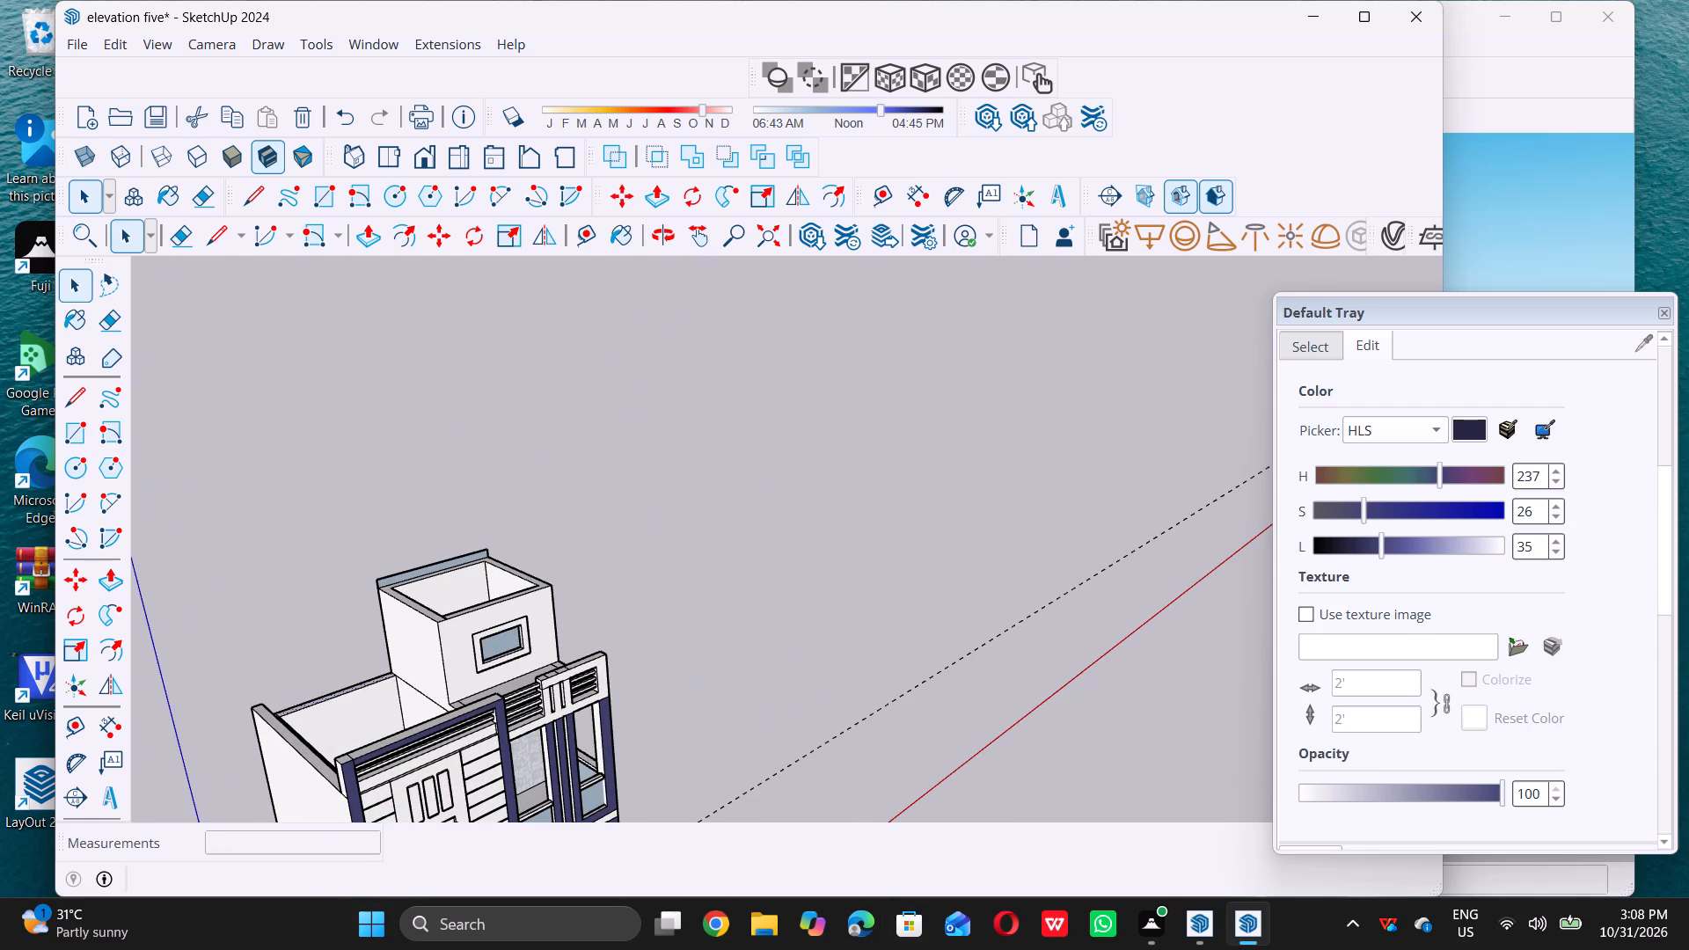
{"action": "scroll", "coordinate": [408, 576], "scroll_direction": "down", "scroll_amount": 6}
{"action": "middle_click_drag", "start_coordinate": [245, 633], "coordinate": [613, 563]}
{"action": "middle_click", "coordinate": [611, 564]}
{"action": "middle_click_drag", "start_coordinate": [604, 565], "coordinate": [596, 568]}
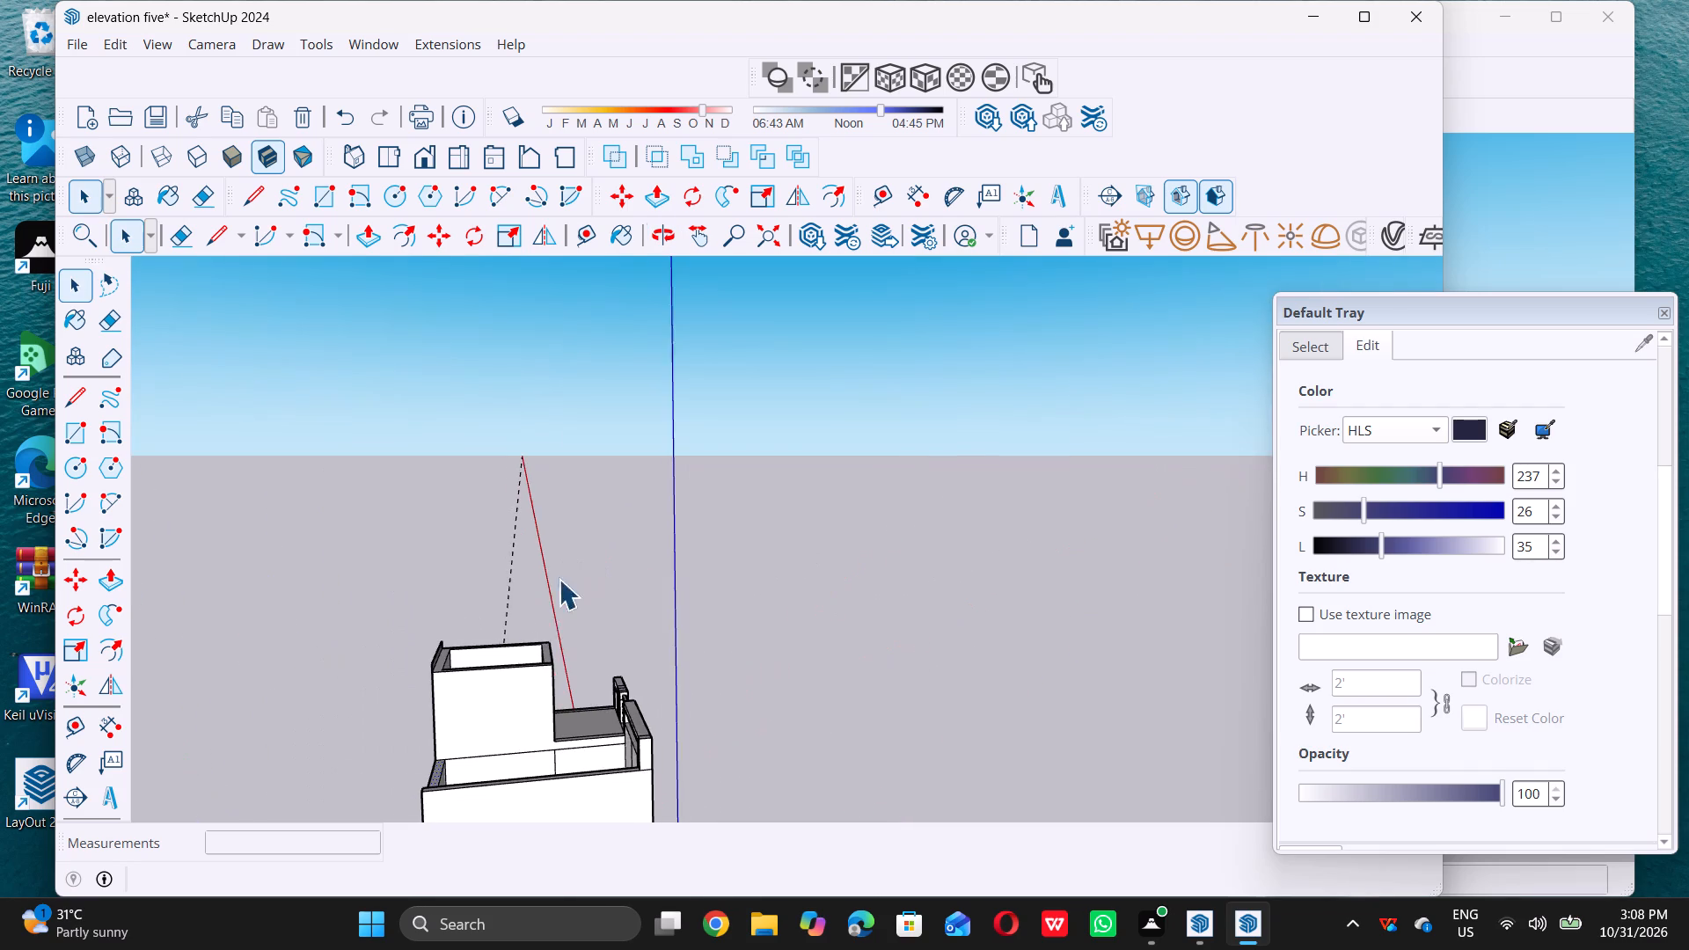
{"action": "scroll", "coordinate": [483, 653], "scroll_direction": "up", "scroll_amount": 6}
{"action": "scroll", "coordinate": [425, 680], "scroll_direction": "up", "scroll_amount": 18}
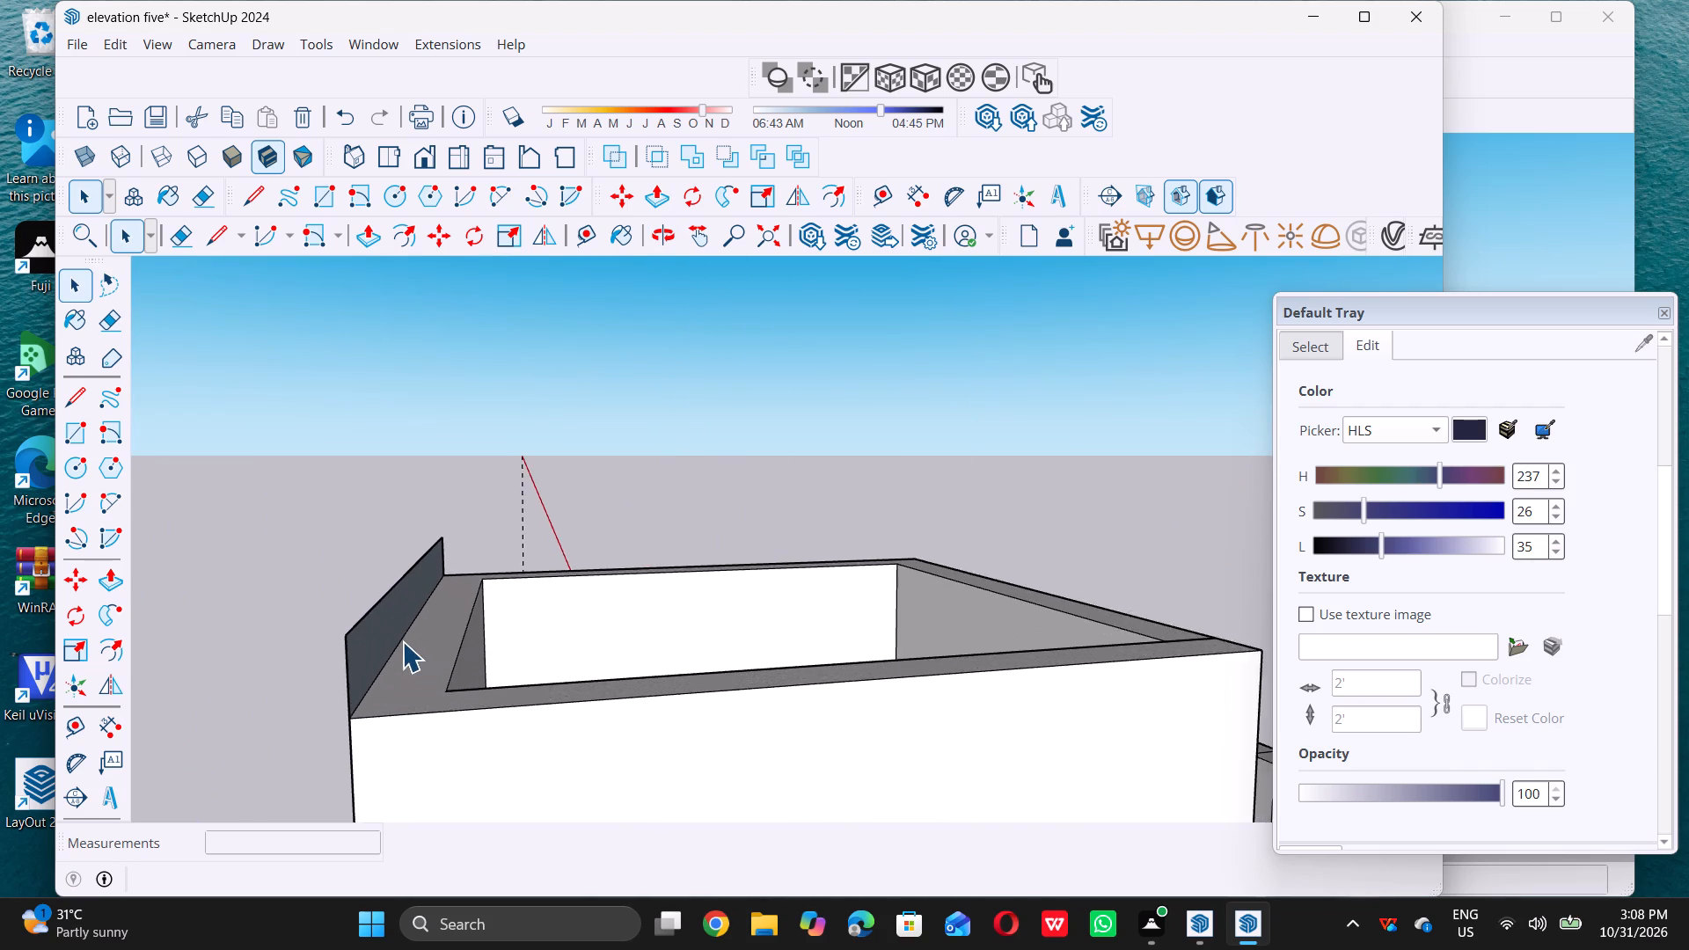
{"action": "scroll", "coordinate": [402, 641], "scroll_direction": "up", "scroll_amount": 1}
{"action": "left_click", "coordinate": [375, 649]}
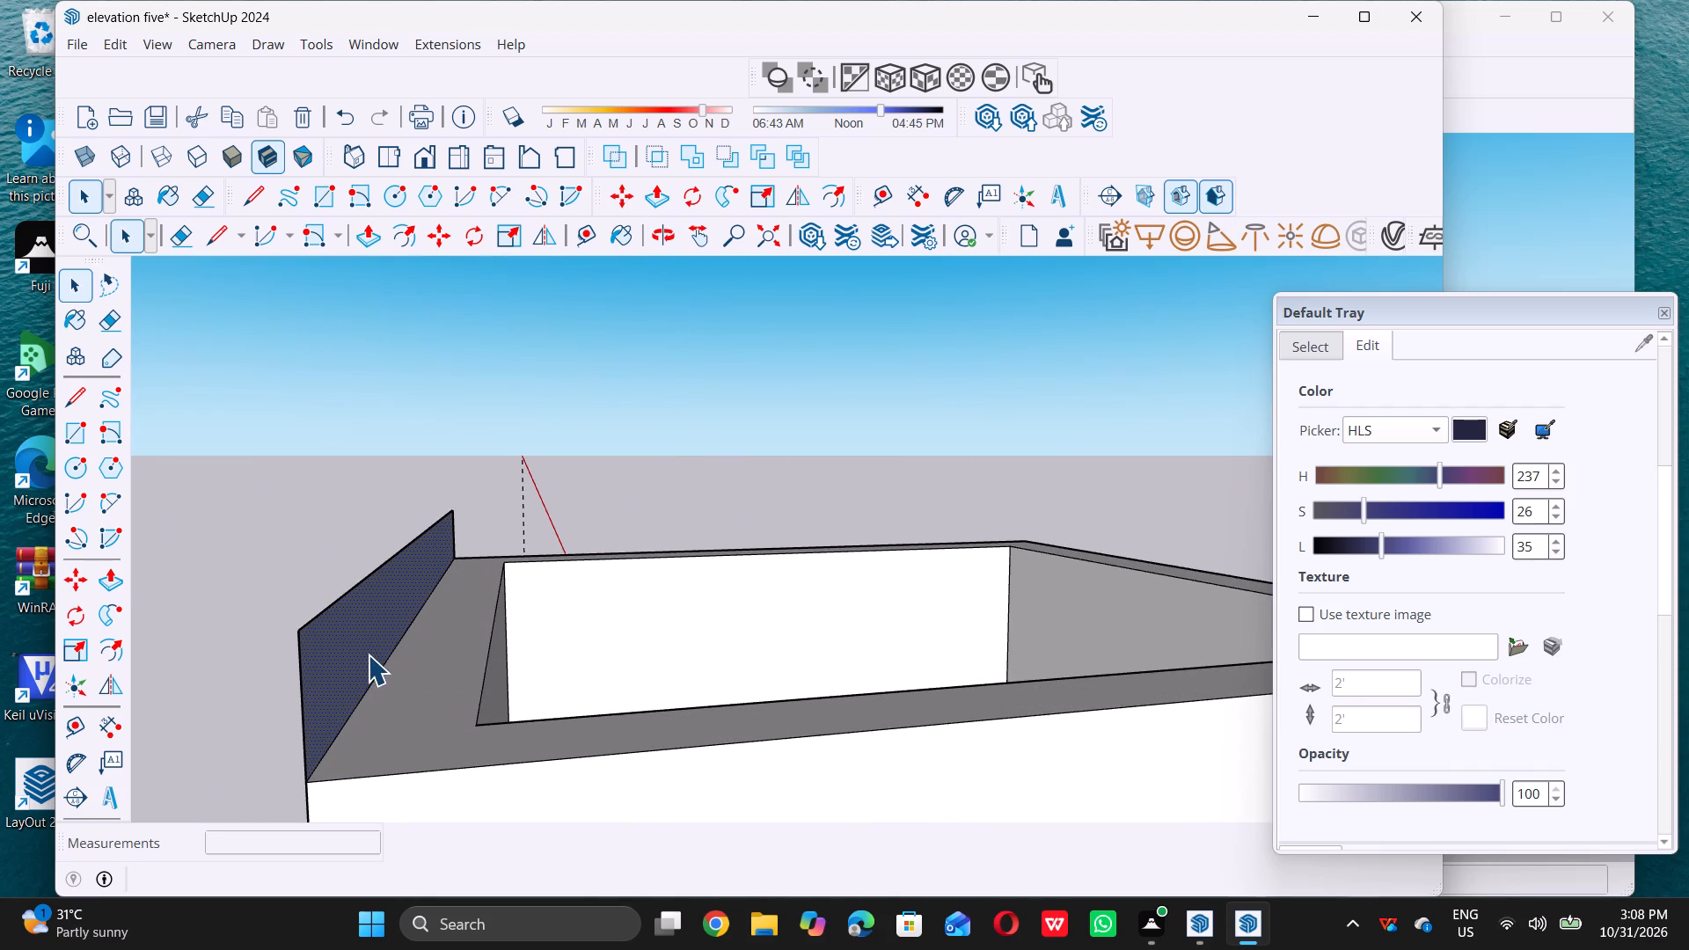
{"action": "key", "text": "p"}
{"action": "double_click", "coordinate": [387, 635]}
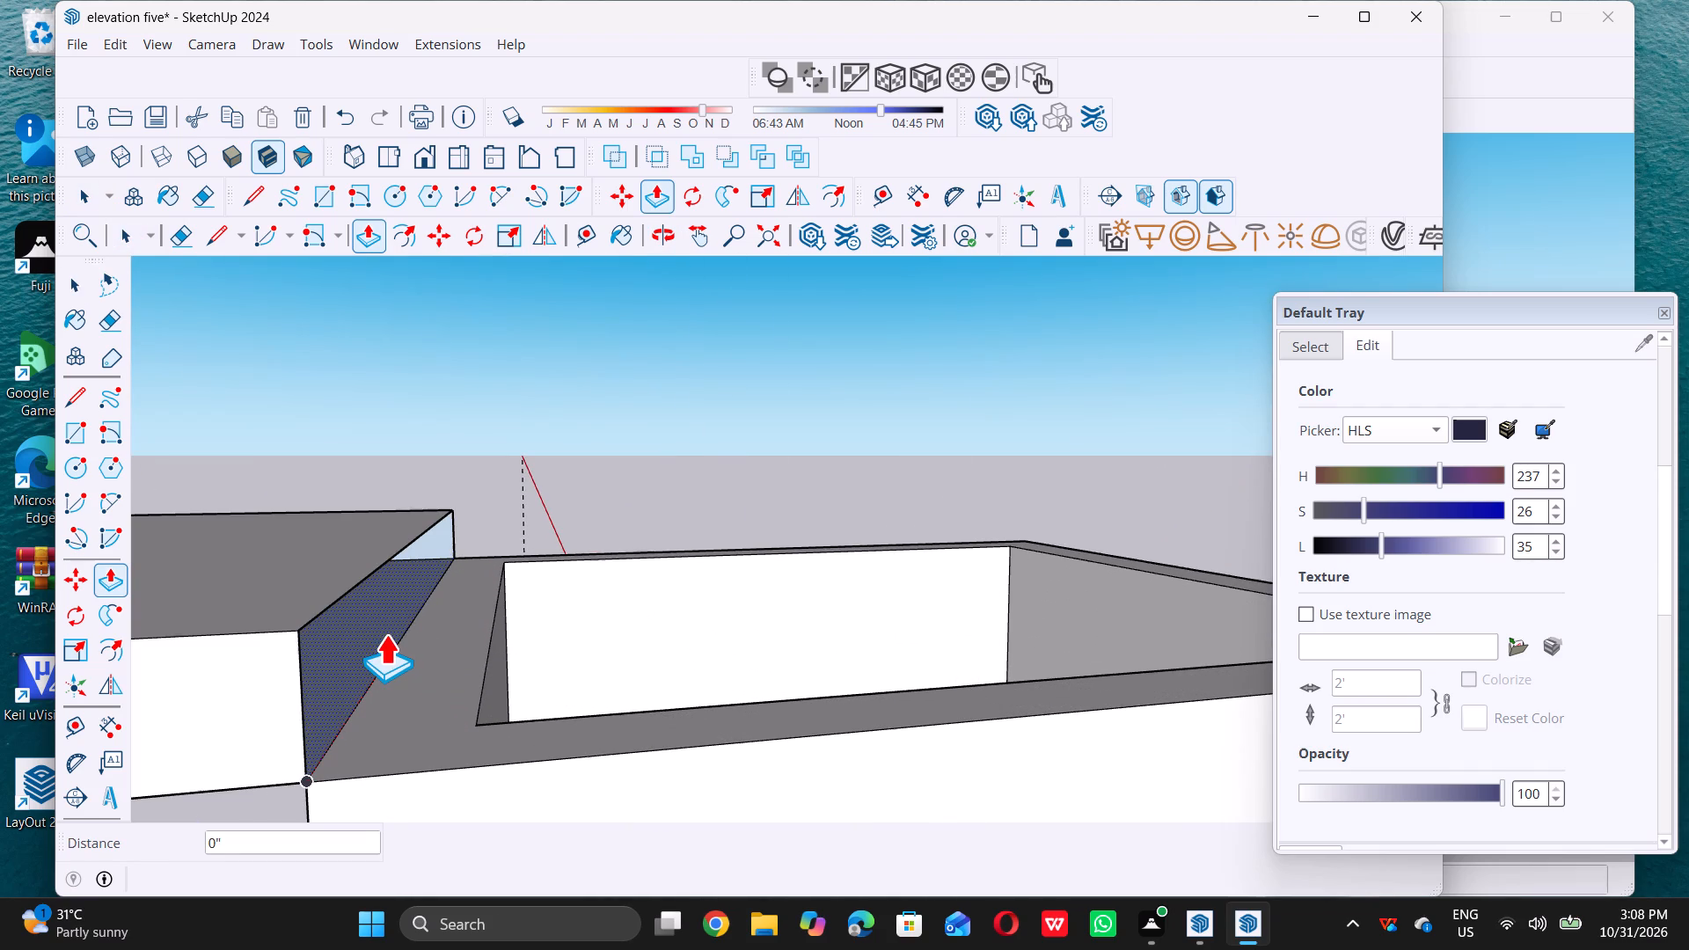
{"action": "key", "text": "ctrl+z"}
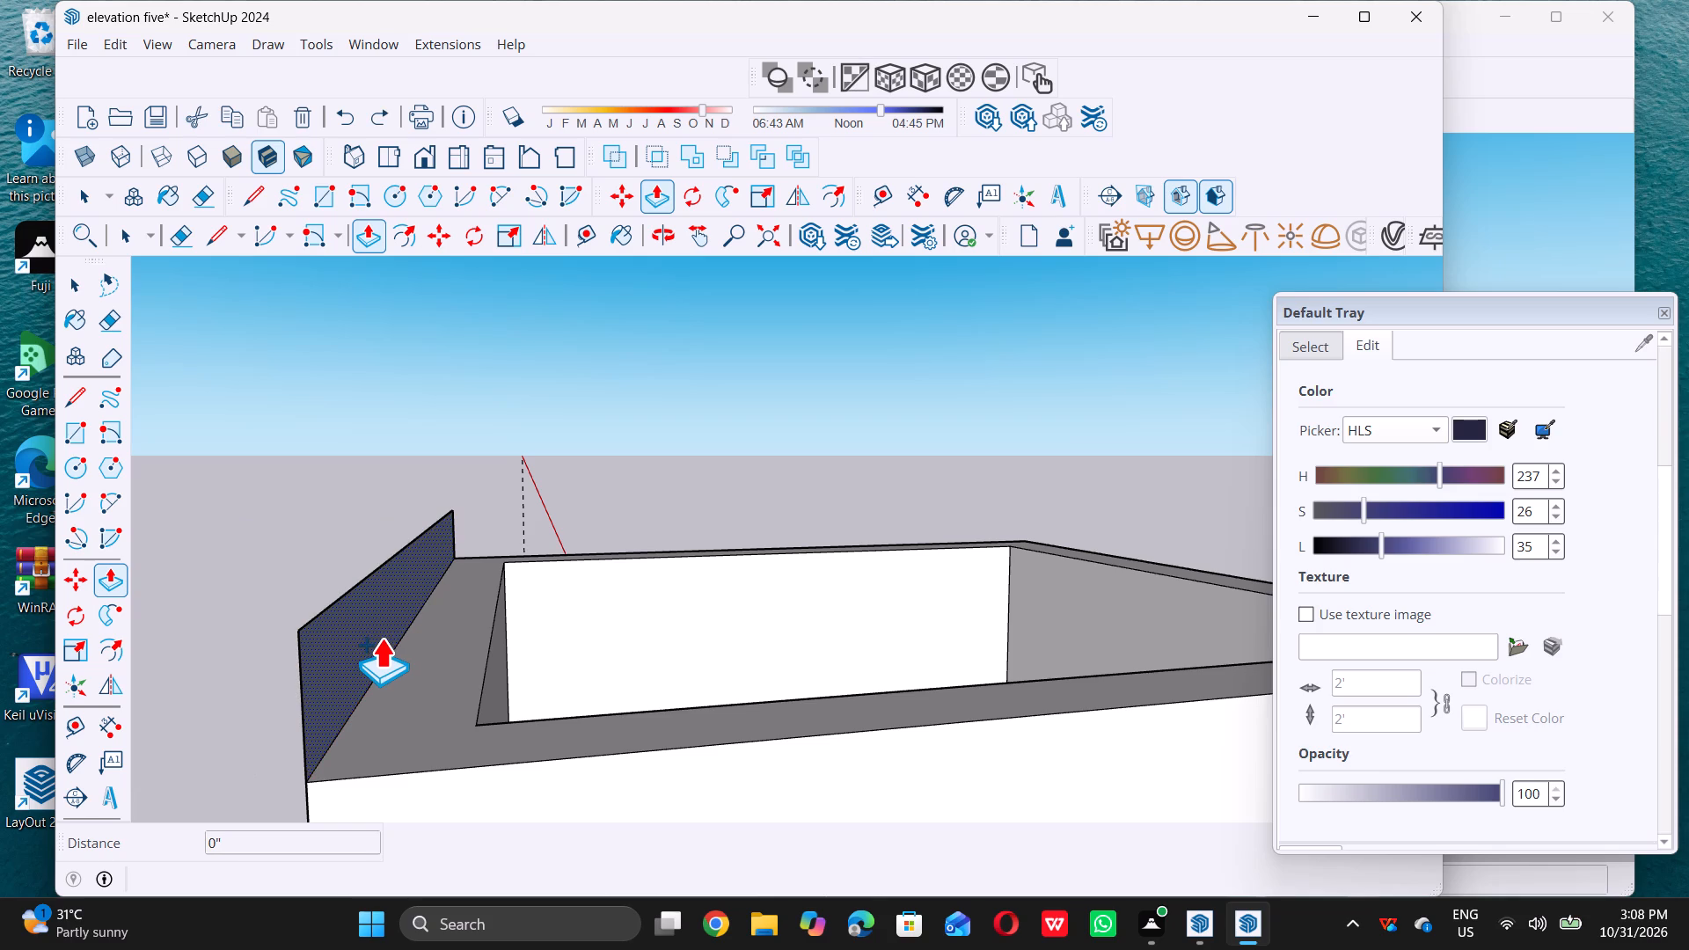
Push/Pull the upright 9" strip forward over the open tower top, flush with the front wall, to form its roof slab.
{"action": "left_click", "coordinate": [380, 638]}
{"action": "scroll", "coordinate": [483, 625], "scroll_direction": "down", "scroll_amount": 10}
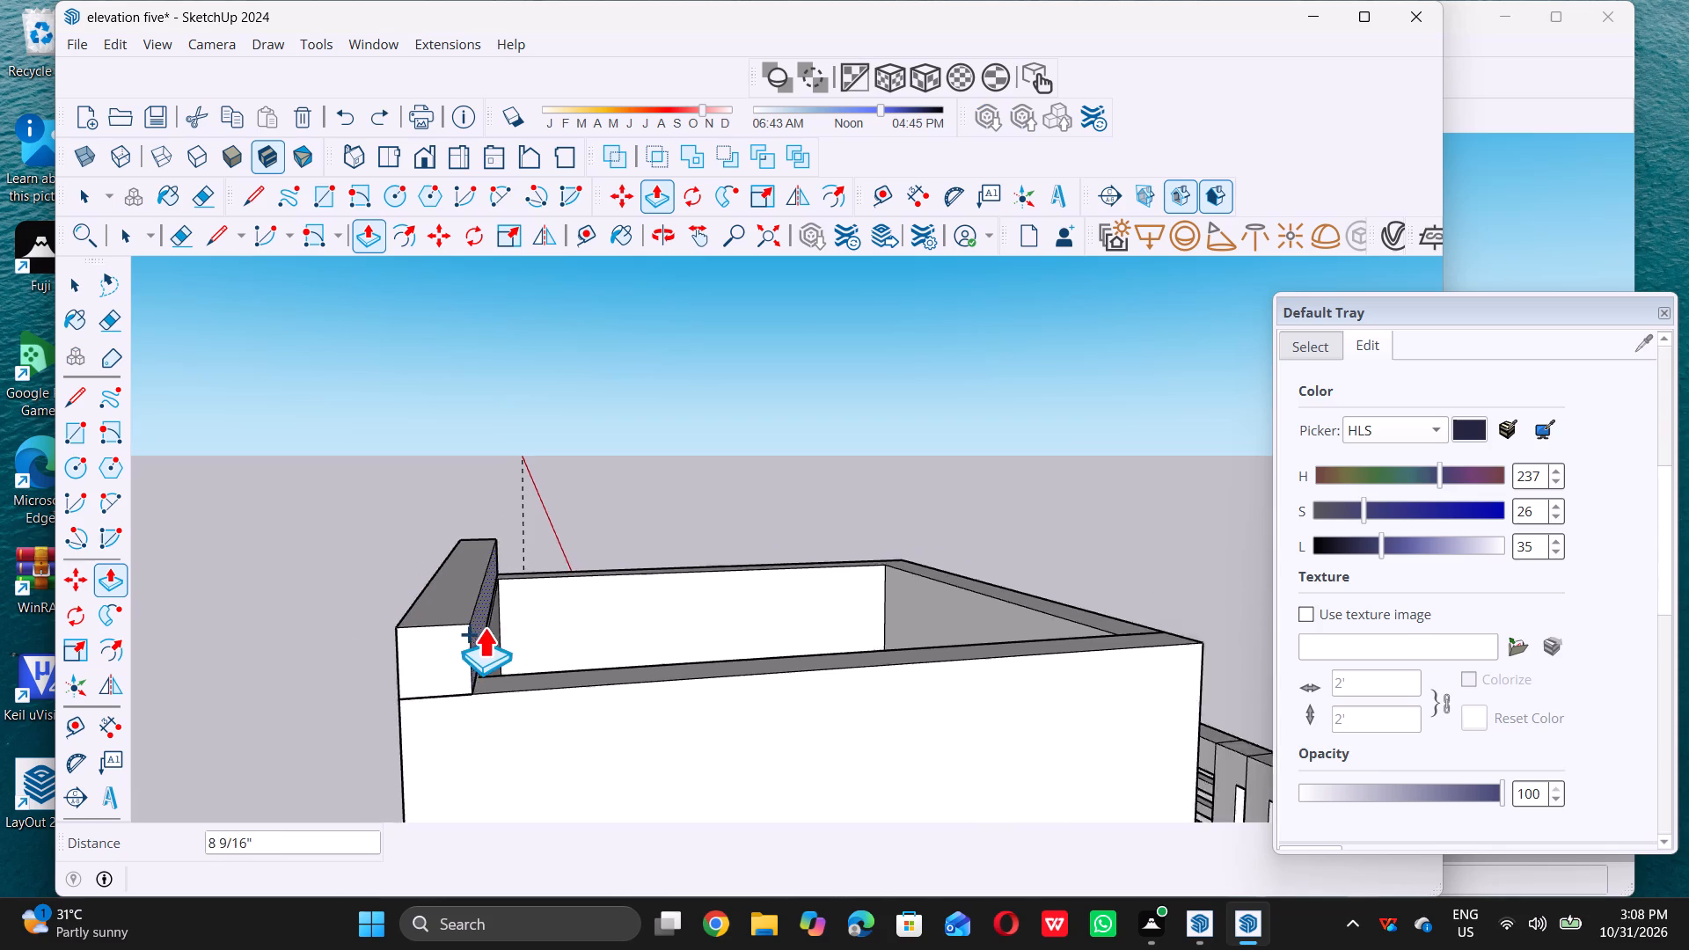
{"action": "scroll", "coordinate": [484, 627], "scroll_direction": "down", "scroll_amount": 5}
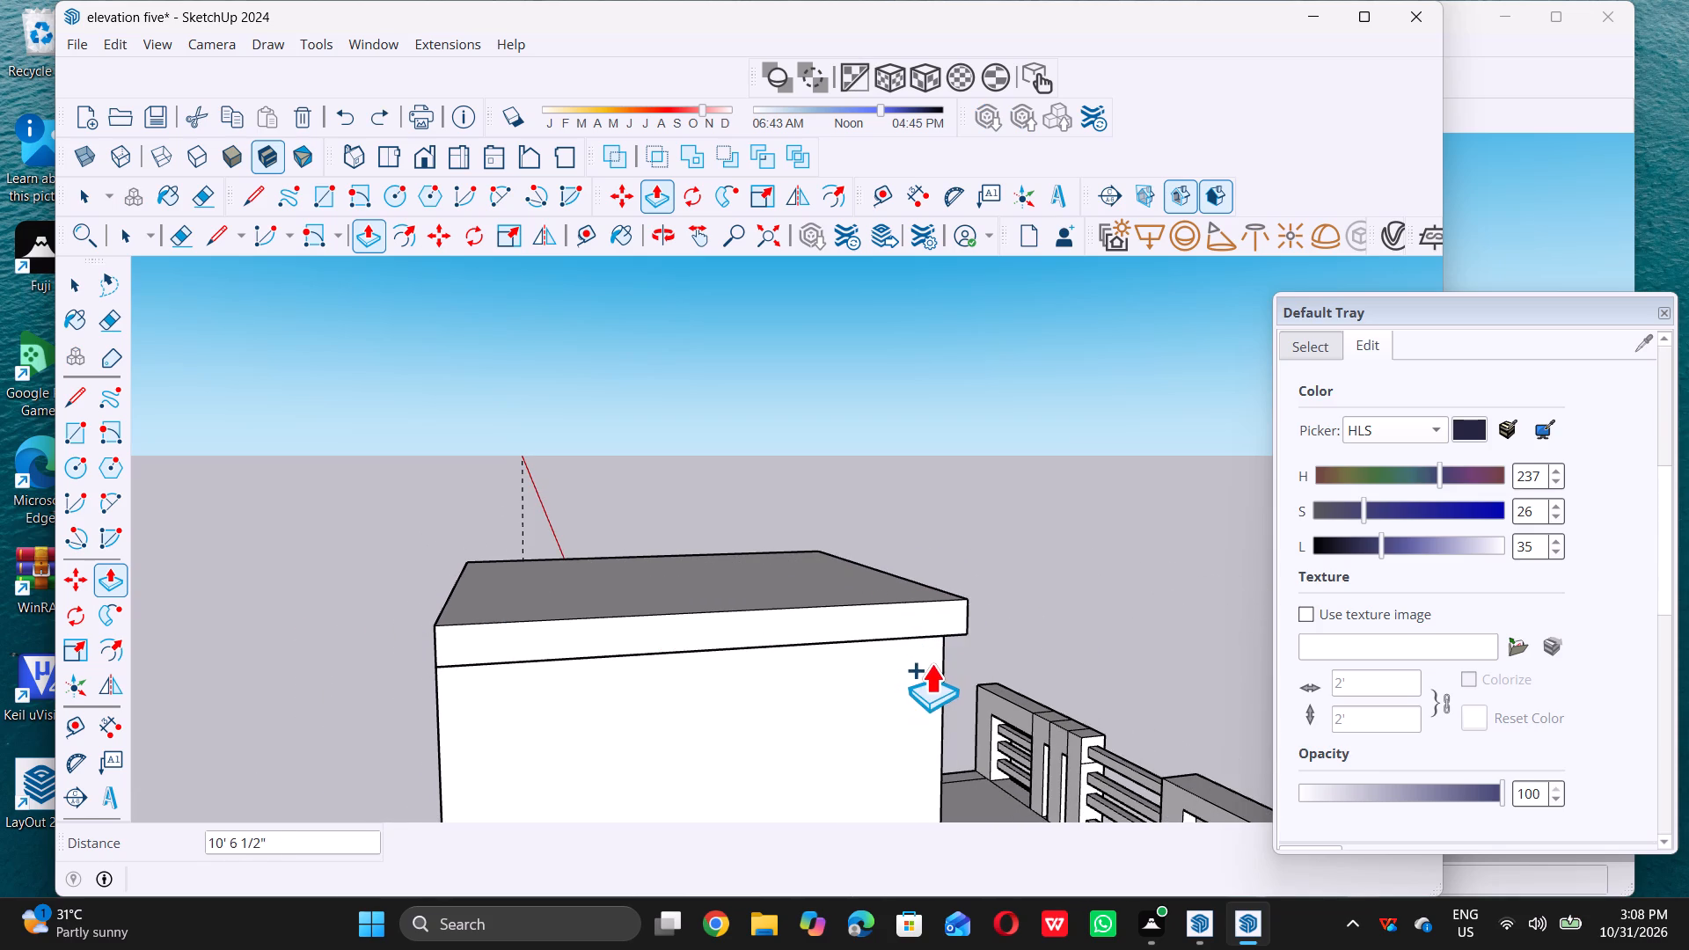
{"action": "left_click", "coordinate": [941, 746]}
{"action": "key", "text": "space"}
{"action": "scroll", "coordinate": [829, 697], "scroll_direction": "down", "scroll_amount": 9}
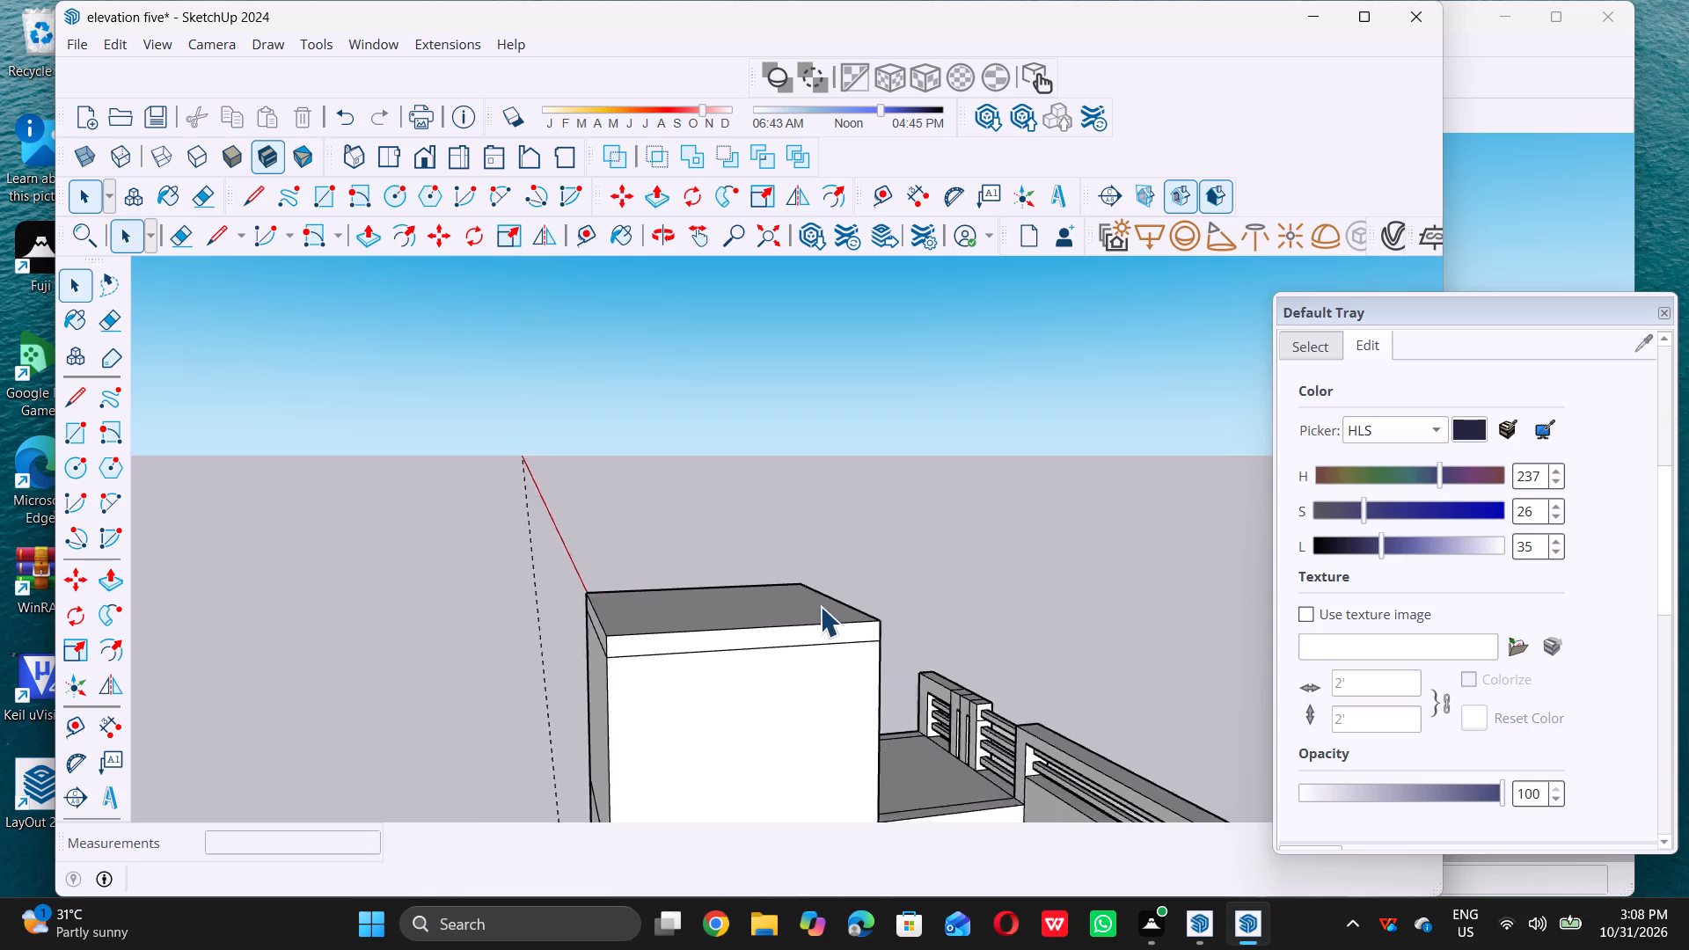
Place a vertical guide on the tower roof slab's front face, 3' in from its left end edge.
{"action": "scroll", "coordinate": [820, 606], "scroll_direction": "down", "scroll_amount": 6}
{"action": "middle_click_drag", "start_coordinate": [918, 636], "coordinate": [231, 617]}
{"action": "middle_click", "coordinate": [231, 617]}
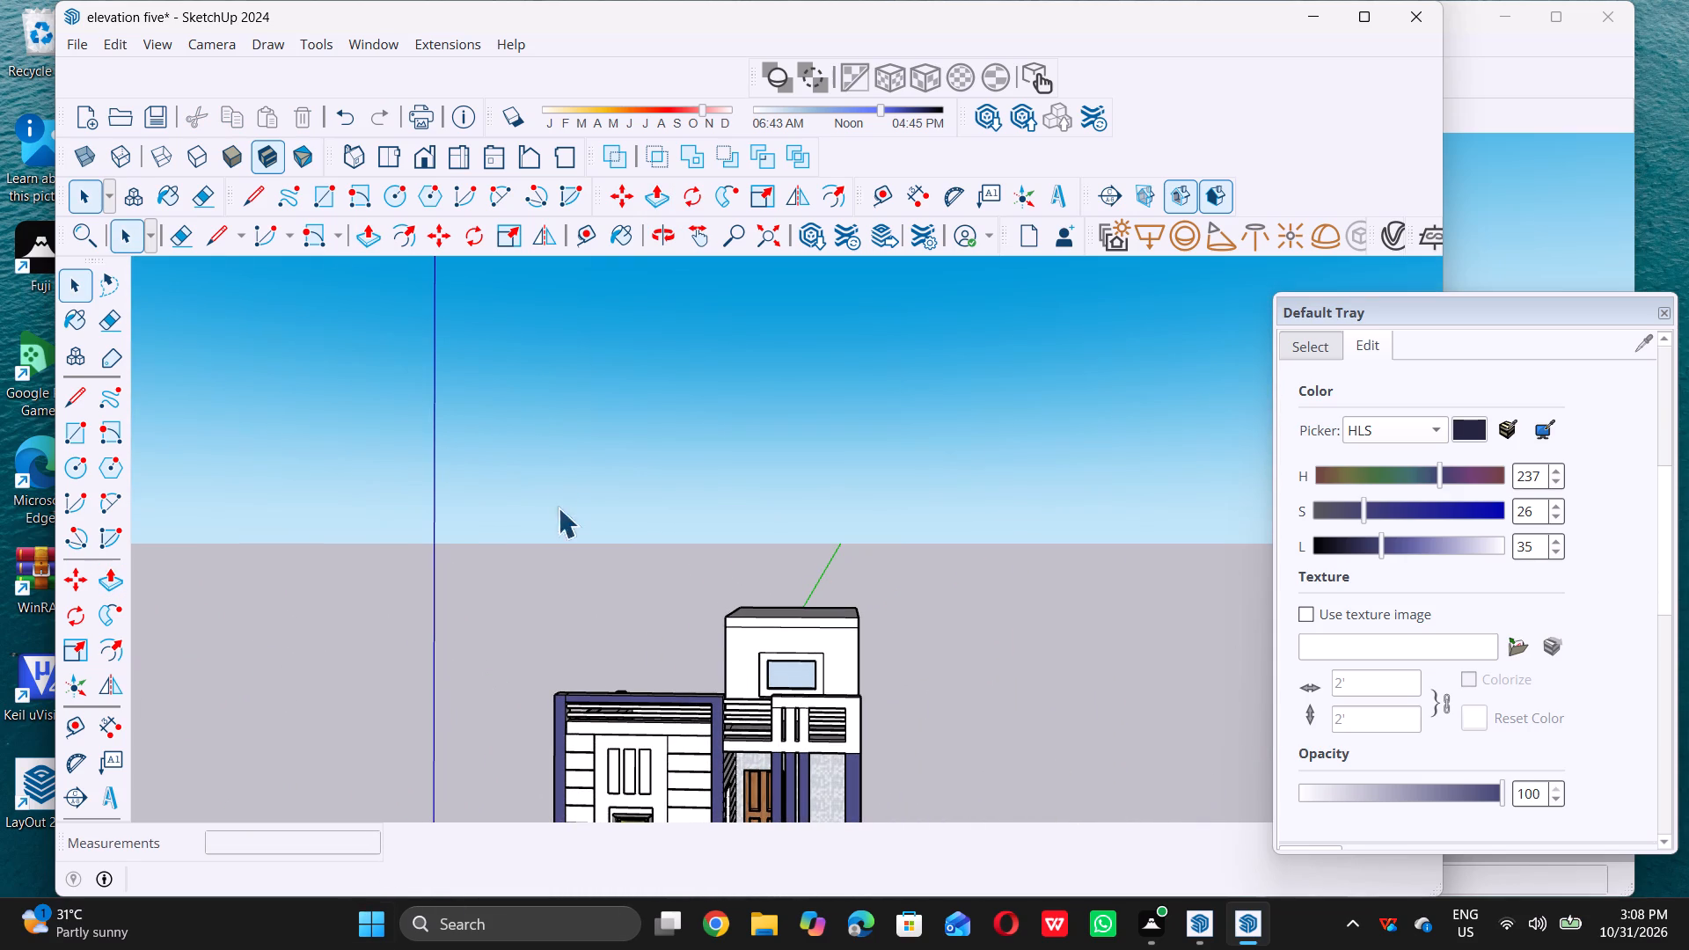
{"action": "middle_click_drag", "start_coordinate": [722, 618], "coordinate": [734, 612]}
{"action": "scroll", "coordinate": [742, 630], "scroll_direction": "up", "scroll_amount": 10}
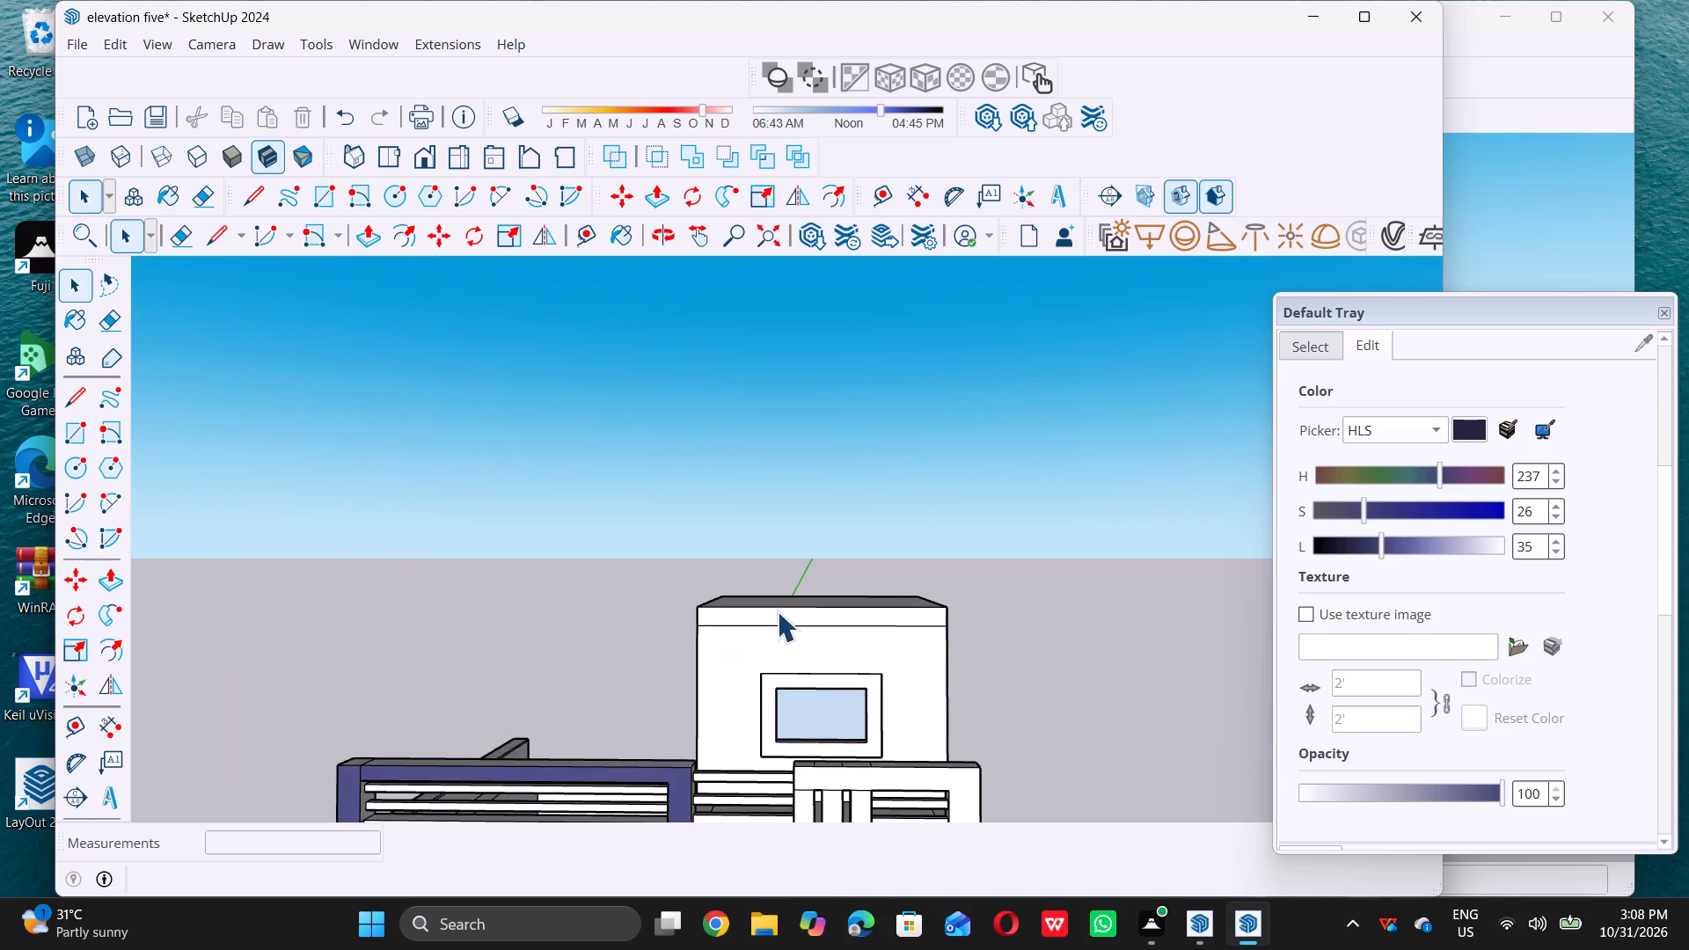
{"action": "scroll", "coordinate": [777, 611], "scroll_direction": "up", "scroll_amount": 2}
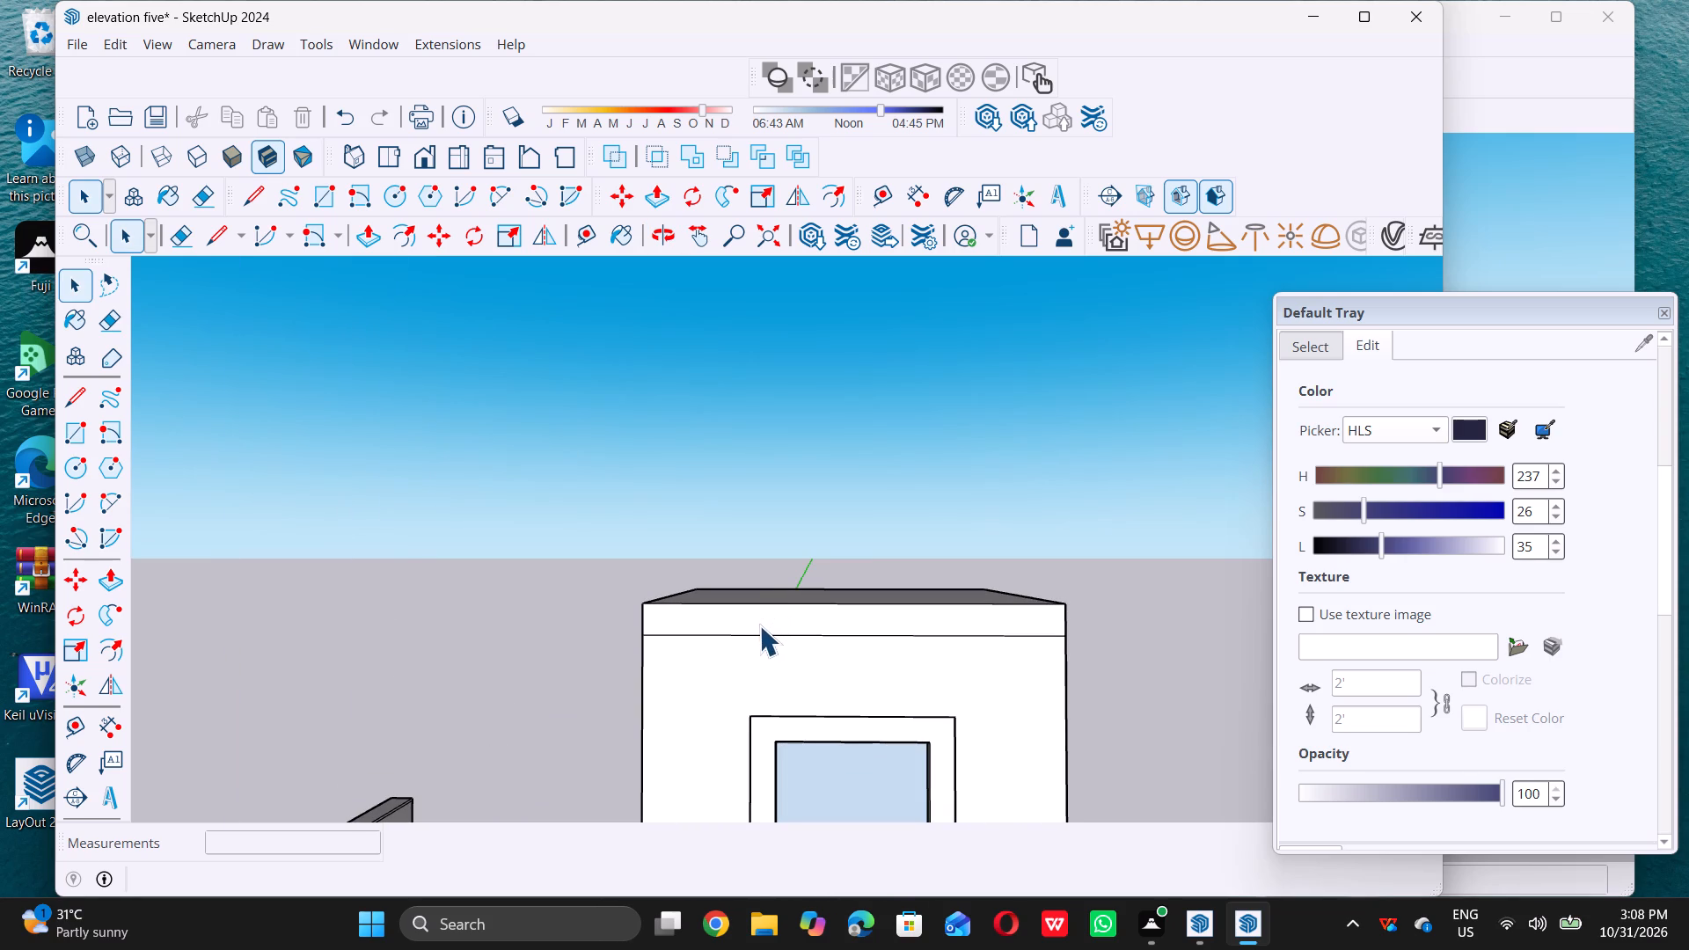
{"action": "key", "text": "l"}
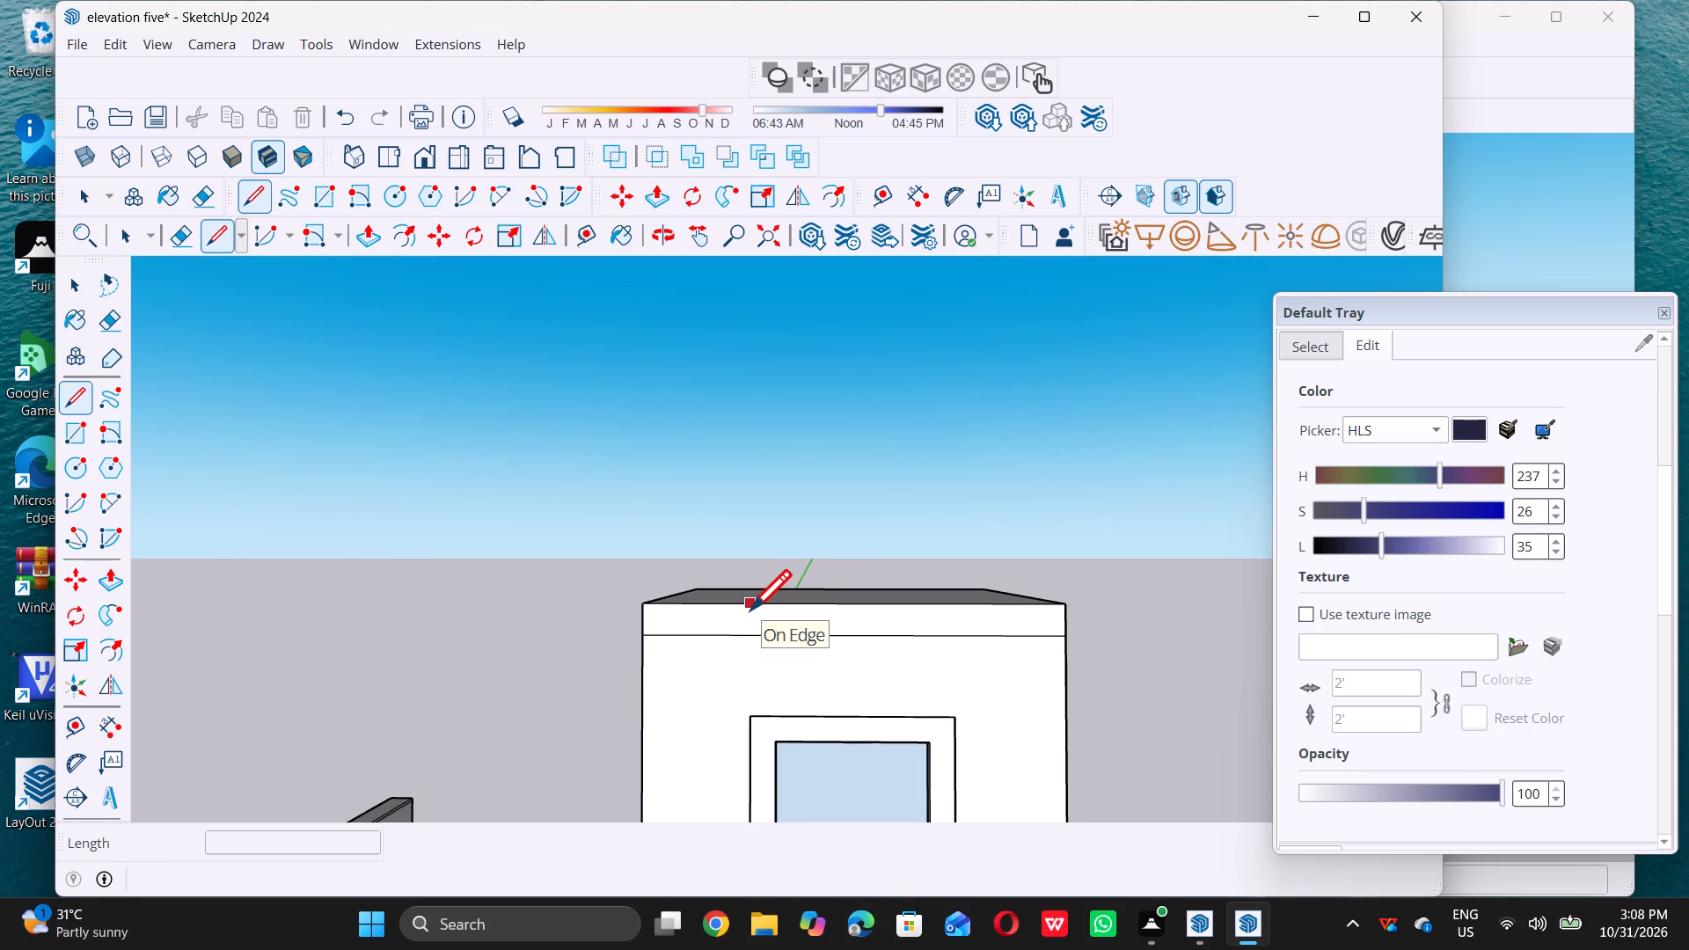
{"action": "key", "text": "space"}
{"action": "key", "text": "t"}
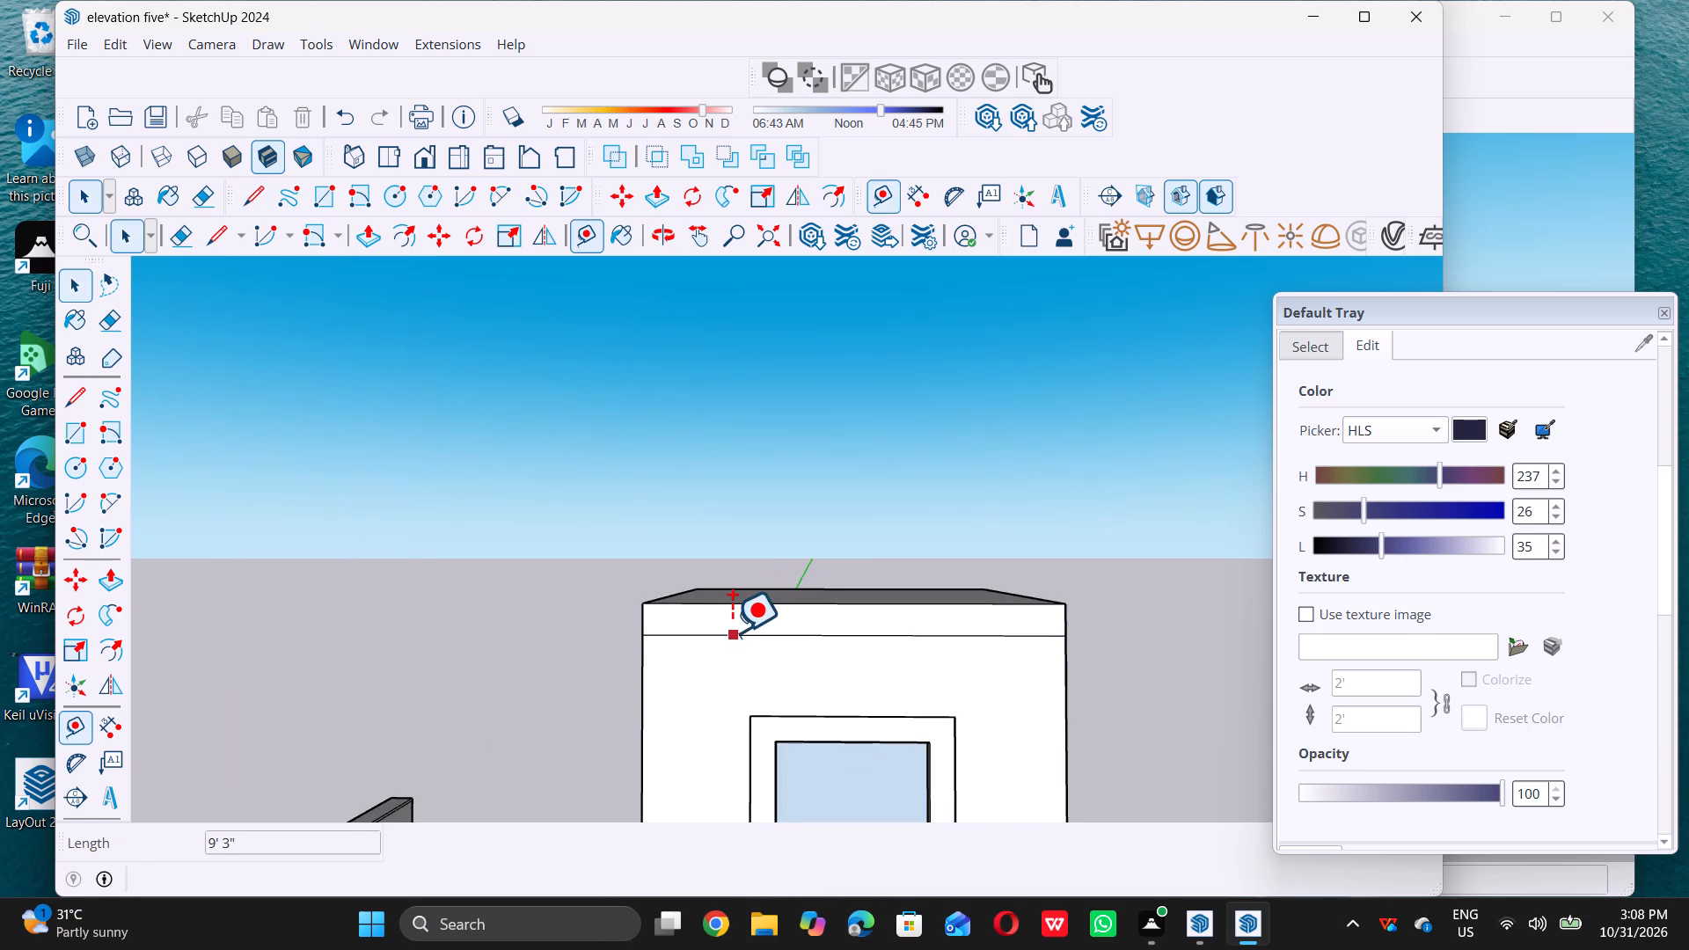
{"action": "scroll", "coordinate": [732, 632], "scroll_direction": "up", "scroll_amount": 7}
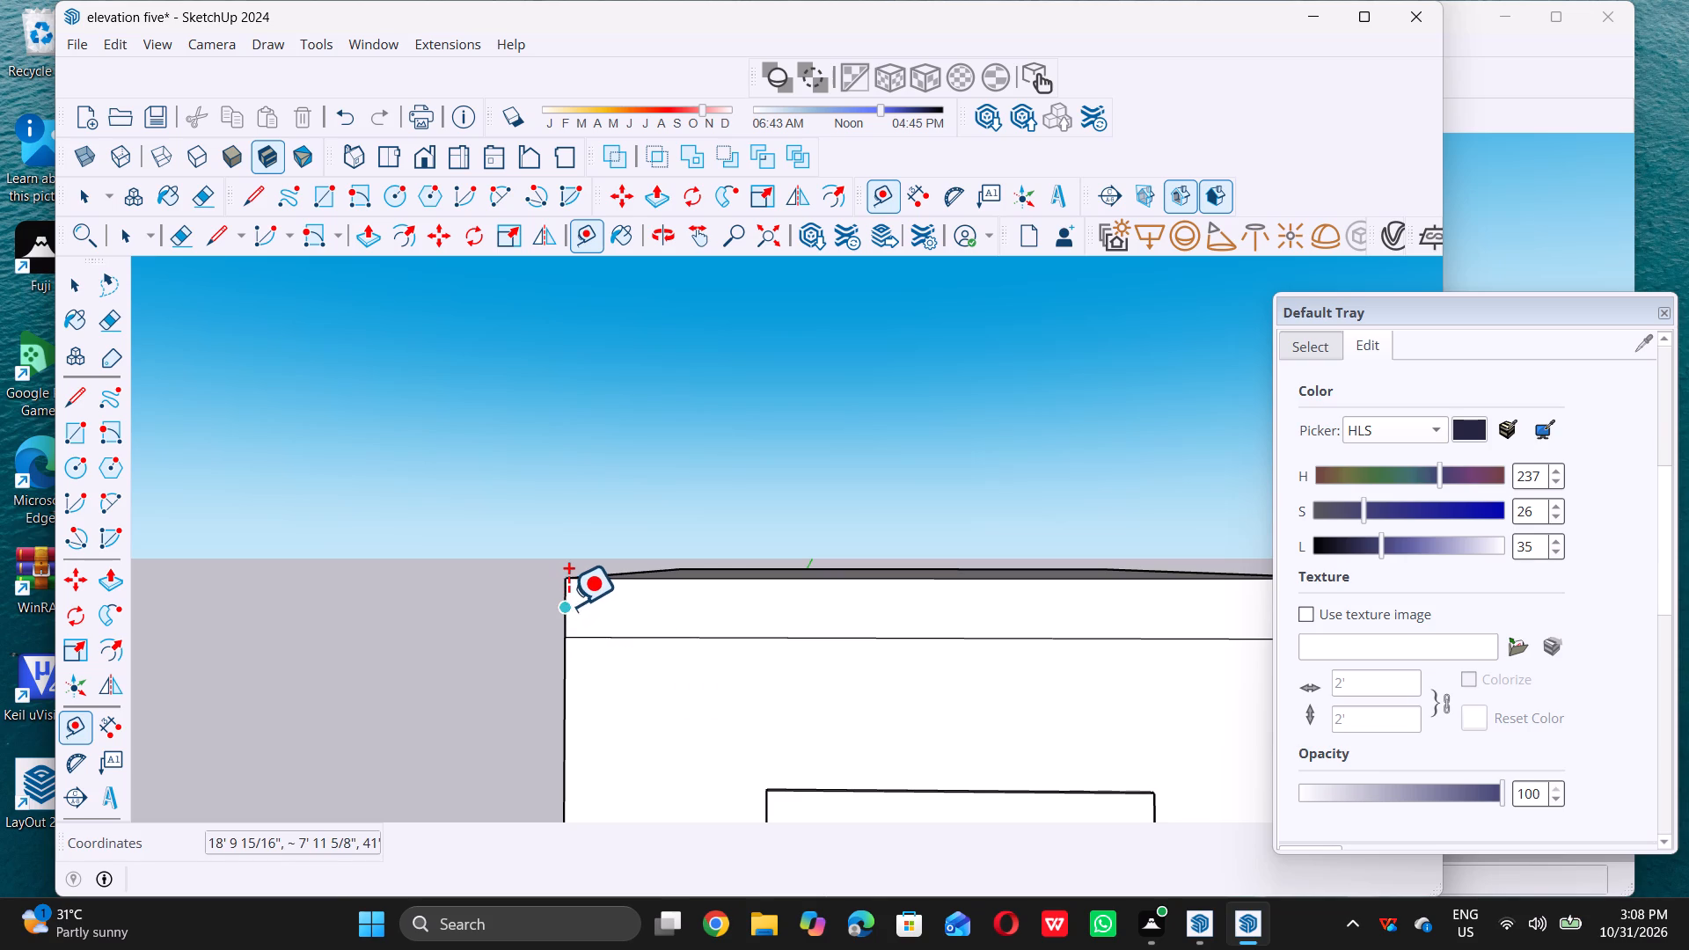
{"action": "left_click", "coordinate": [568, 605]}
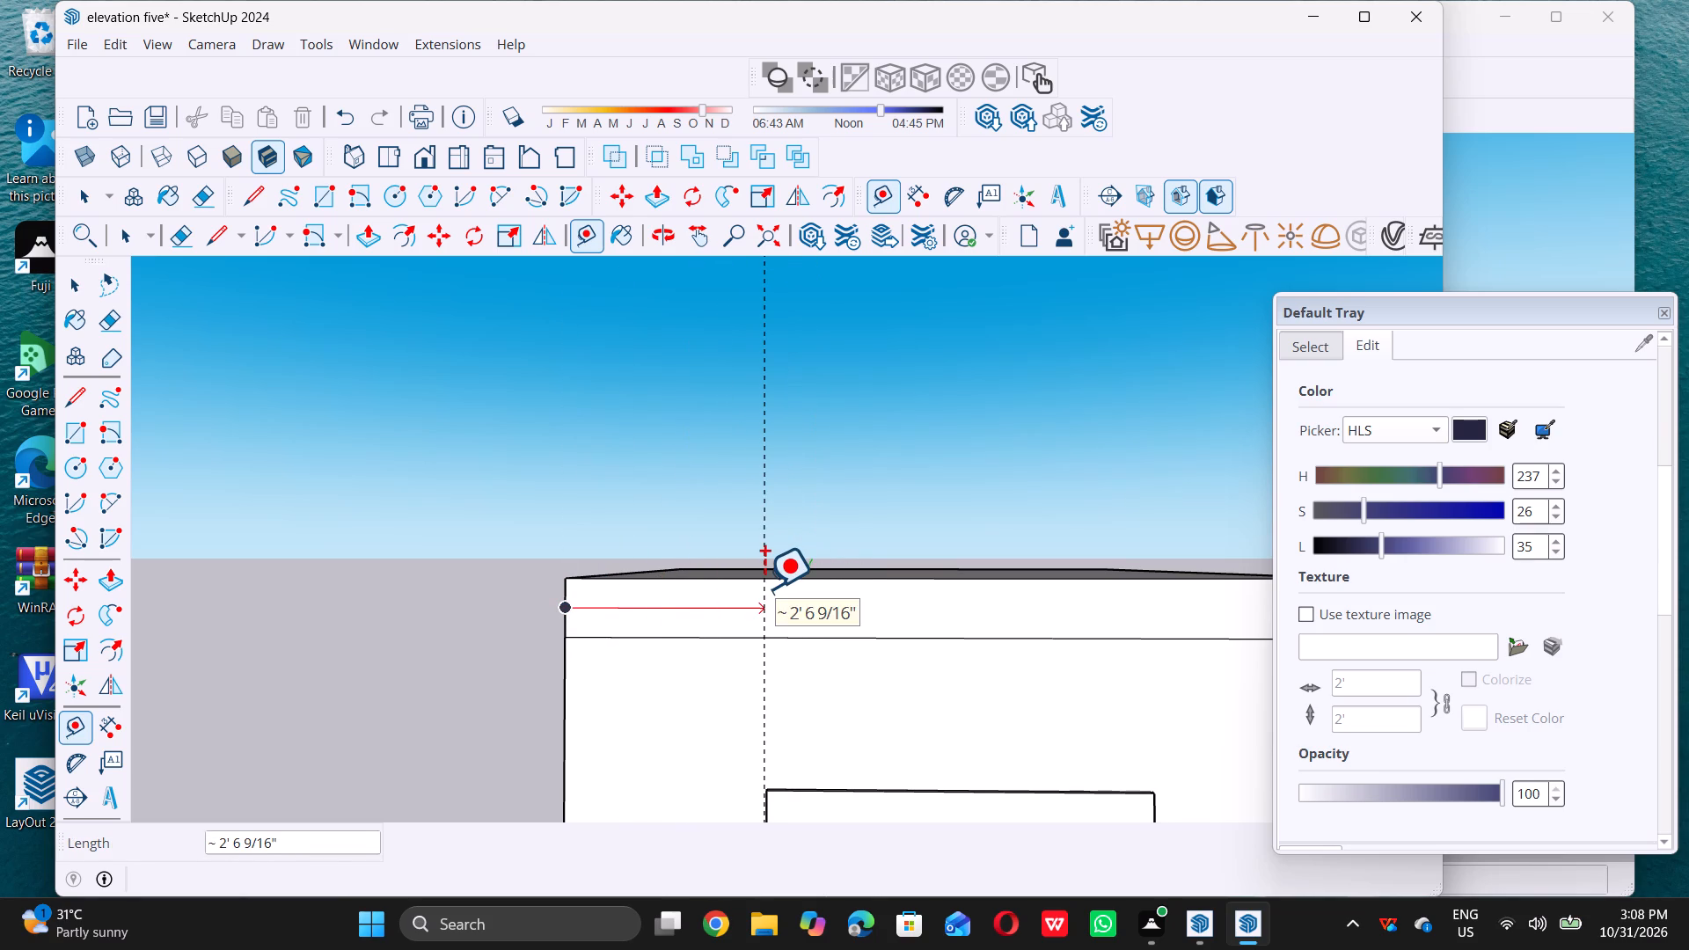
{"action": "key", "text": "3"}
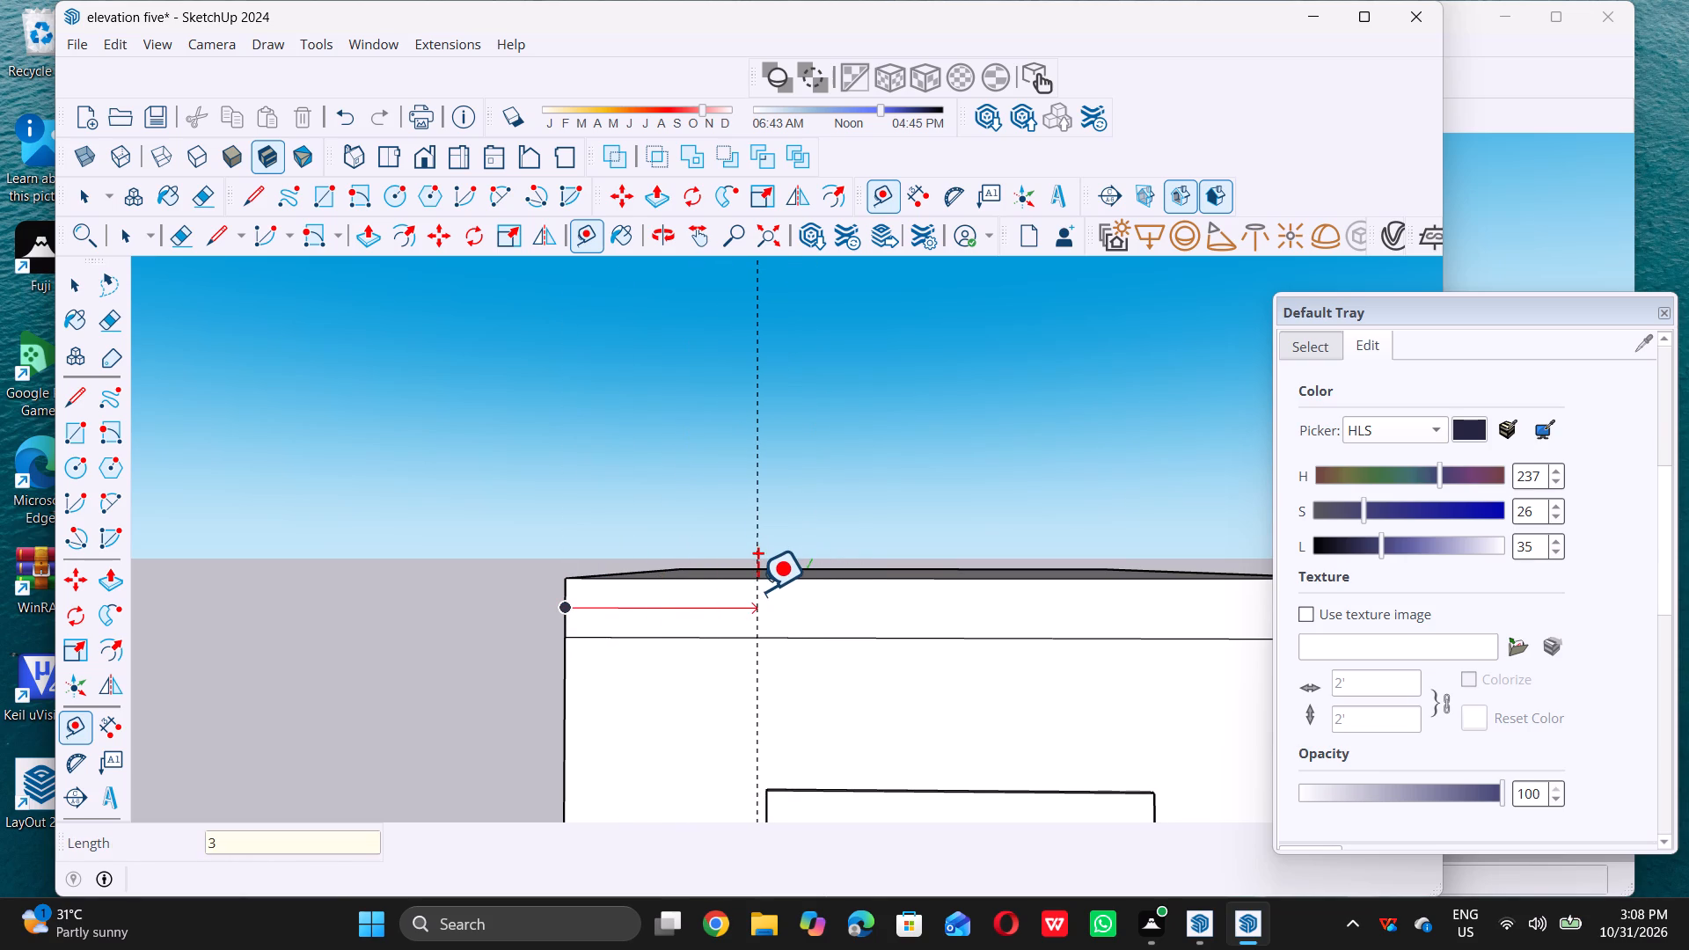
{"action": "key", "text": "apostrophe"}
{"action": "key", "text": "Return"}
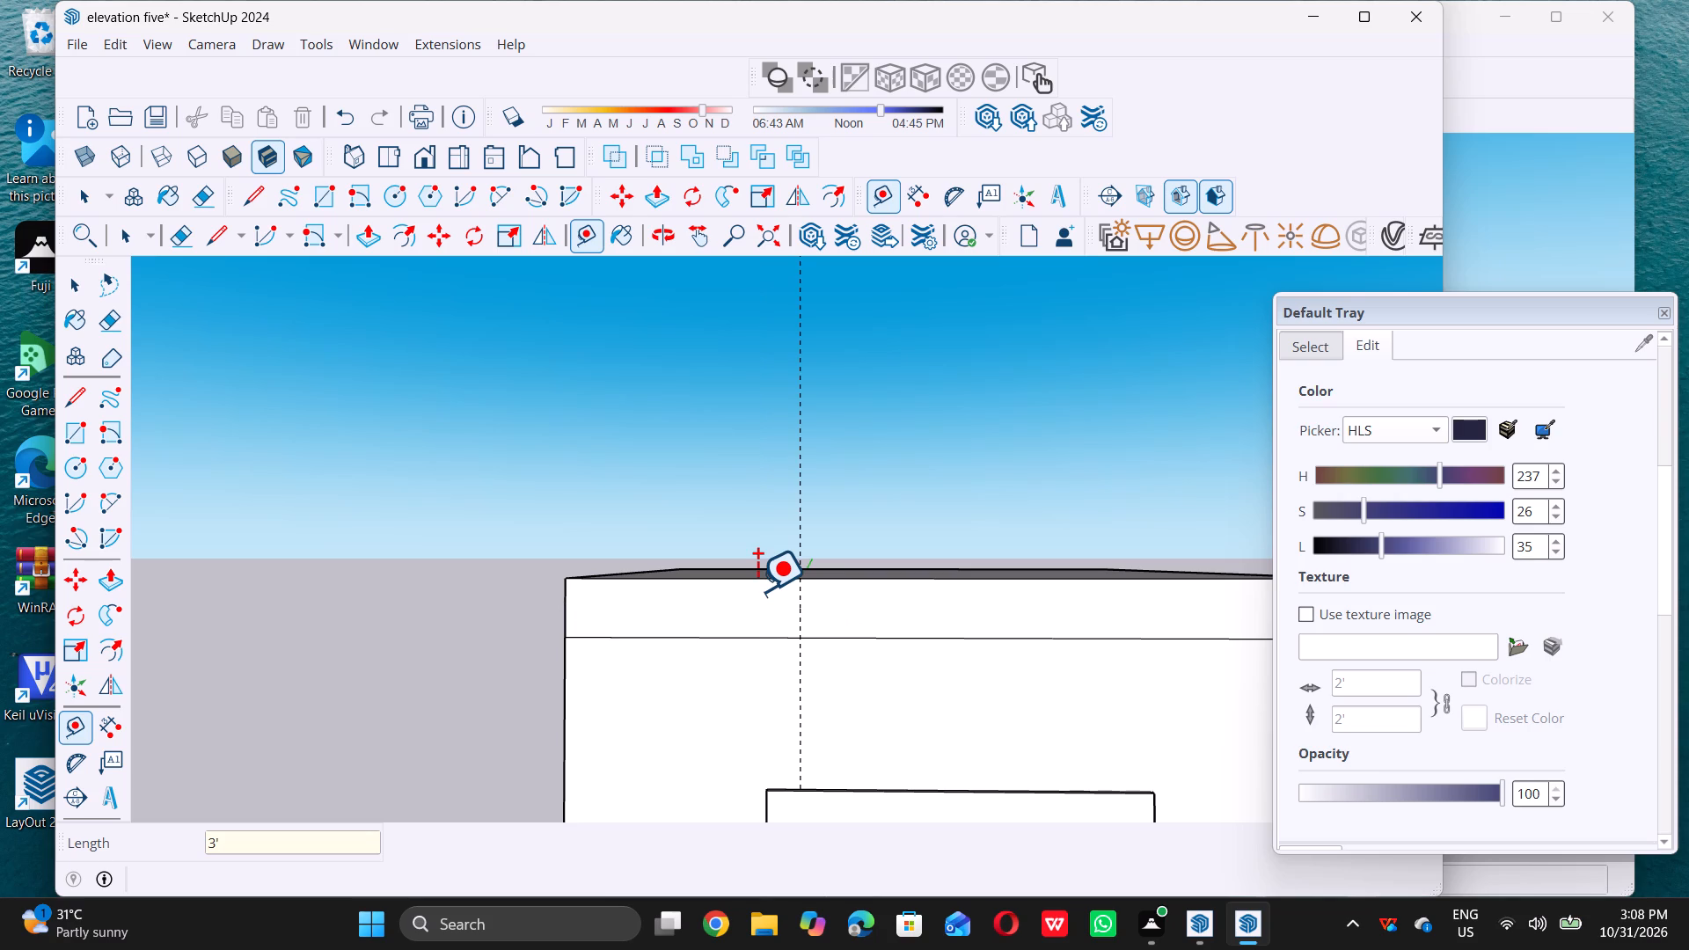
Place vertical guides along the right end edge of the tower slab's front face and 2' in from it.
{"action": "scroll", "coordinate": [727, 608], "scroll_direction": "down", "scroll_amount": 9}
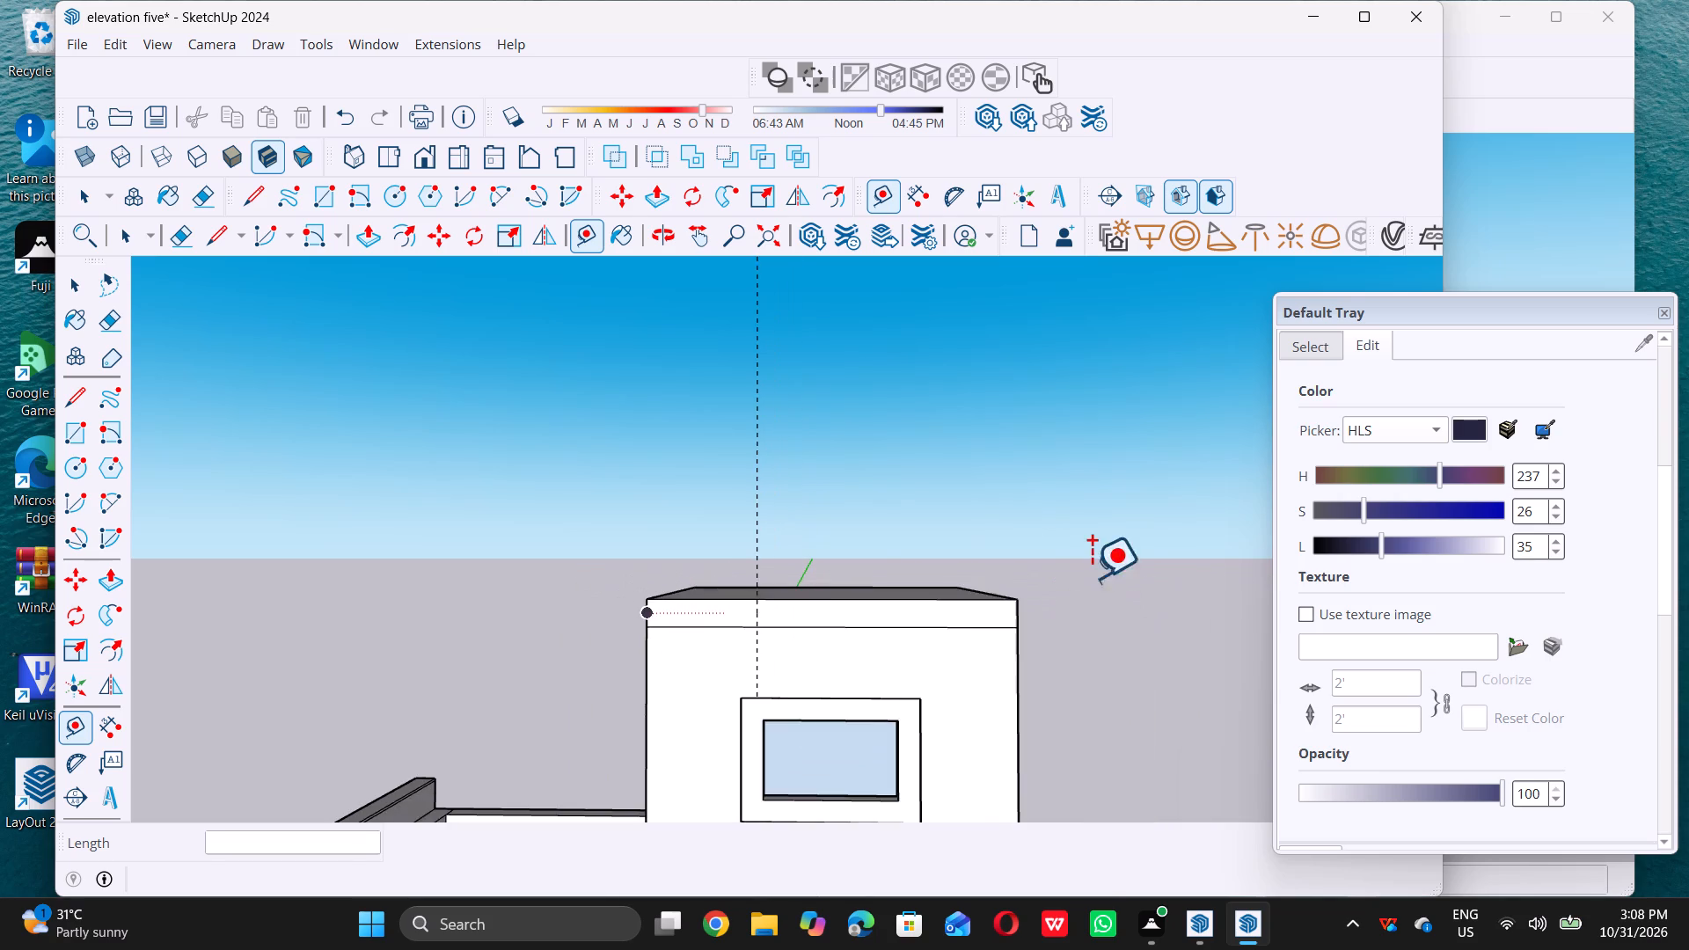
{"action": "scroll", "coordinate": [1108, 579], "scroll_direction": "up", "scroll_amount": 5}
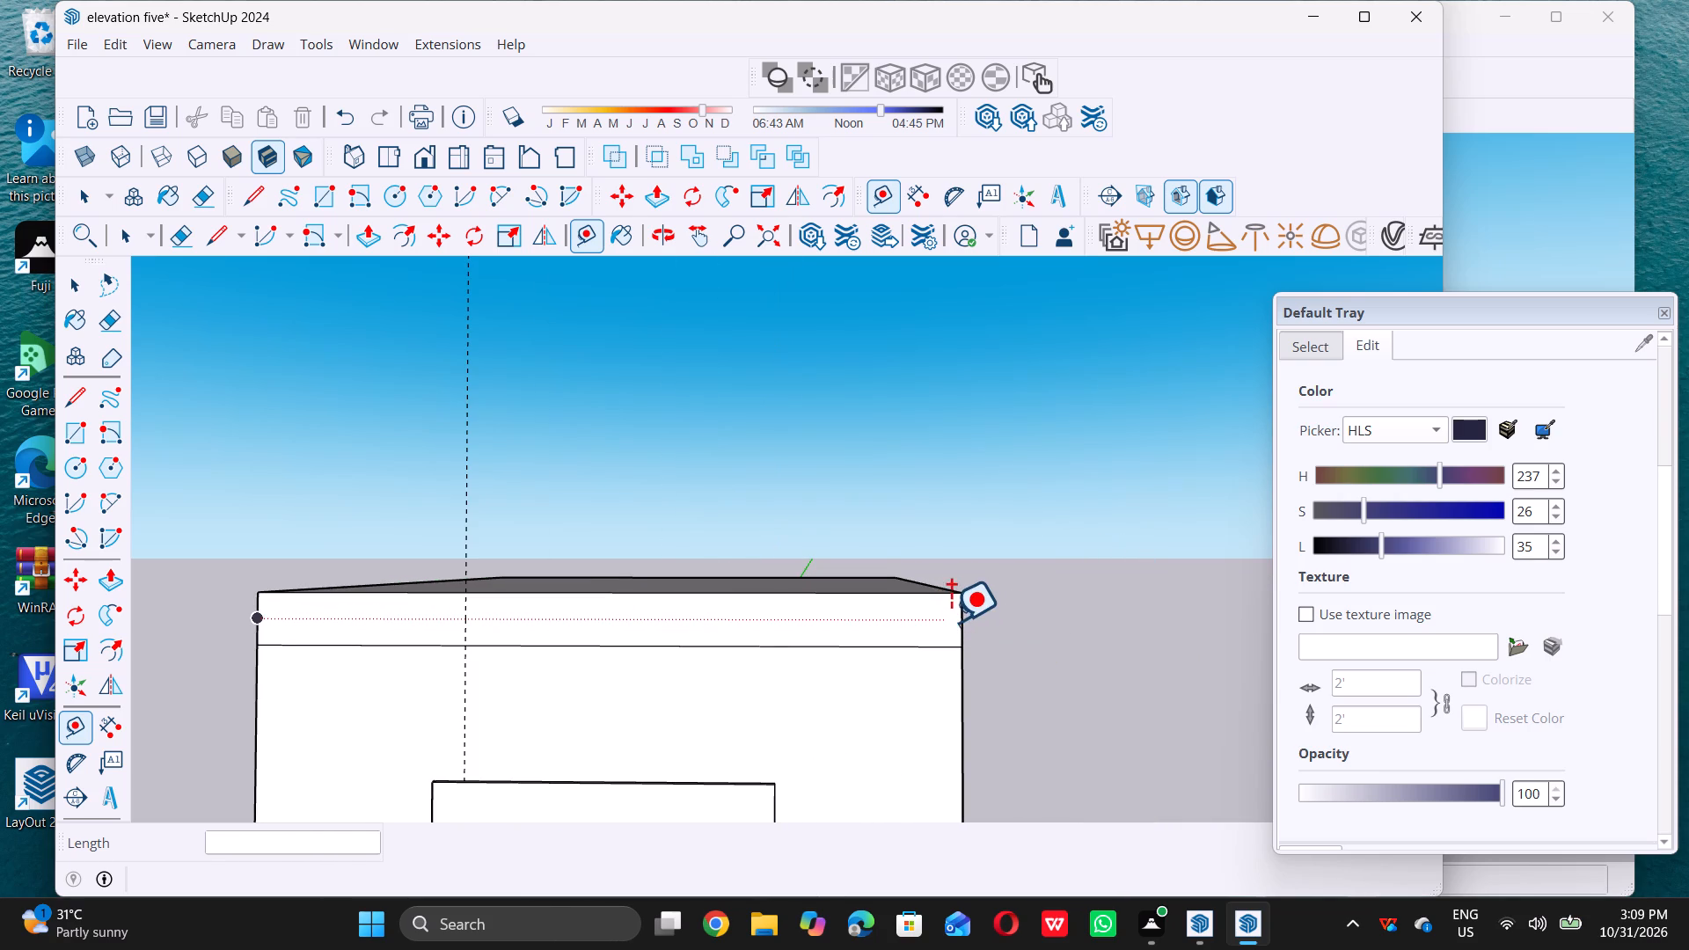
{"action": "left_click", "coordinate": [954, 615]}
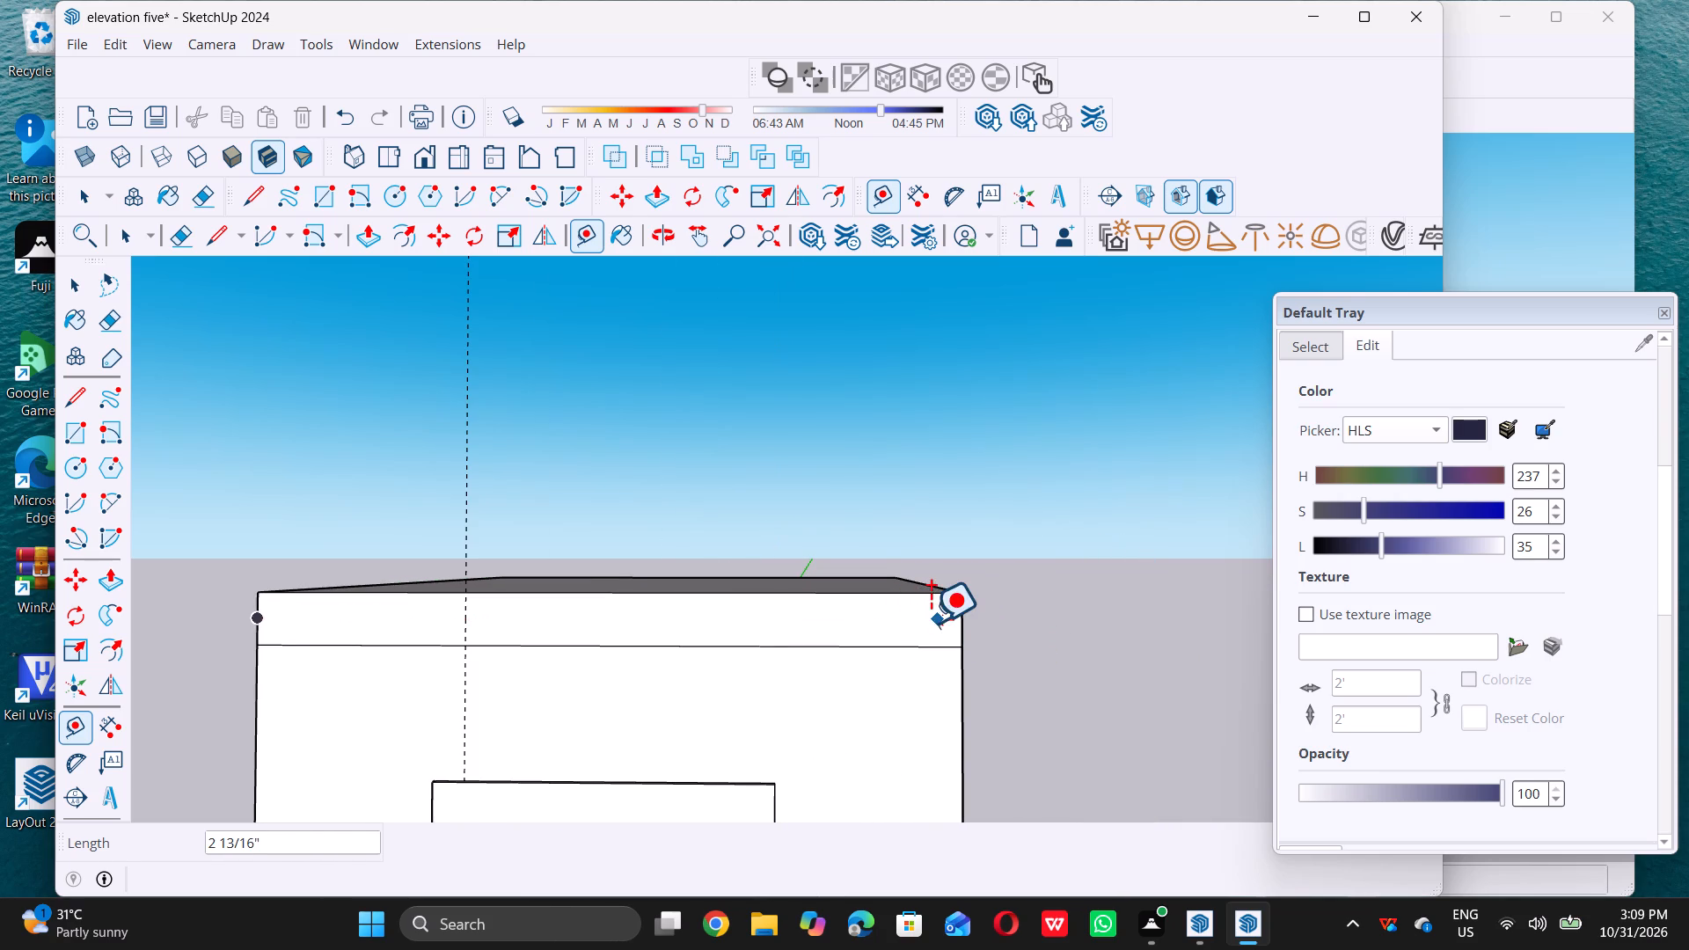
{"action": "key", "text": "space"}
{"action": "key", "text": "t"}
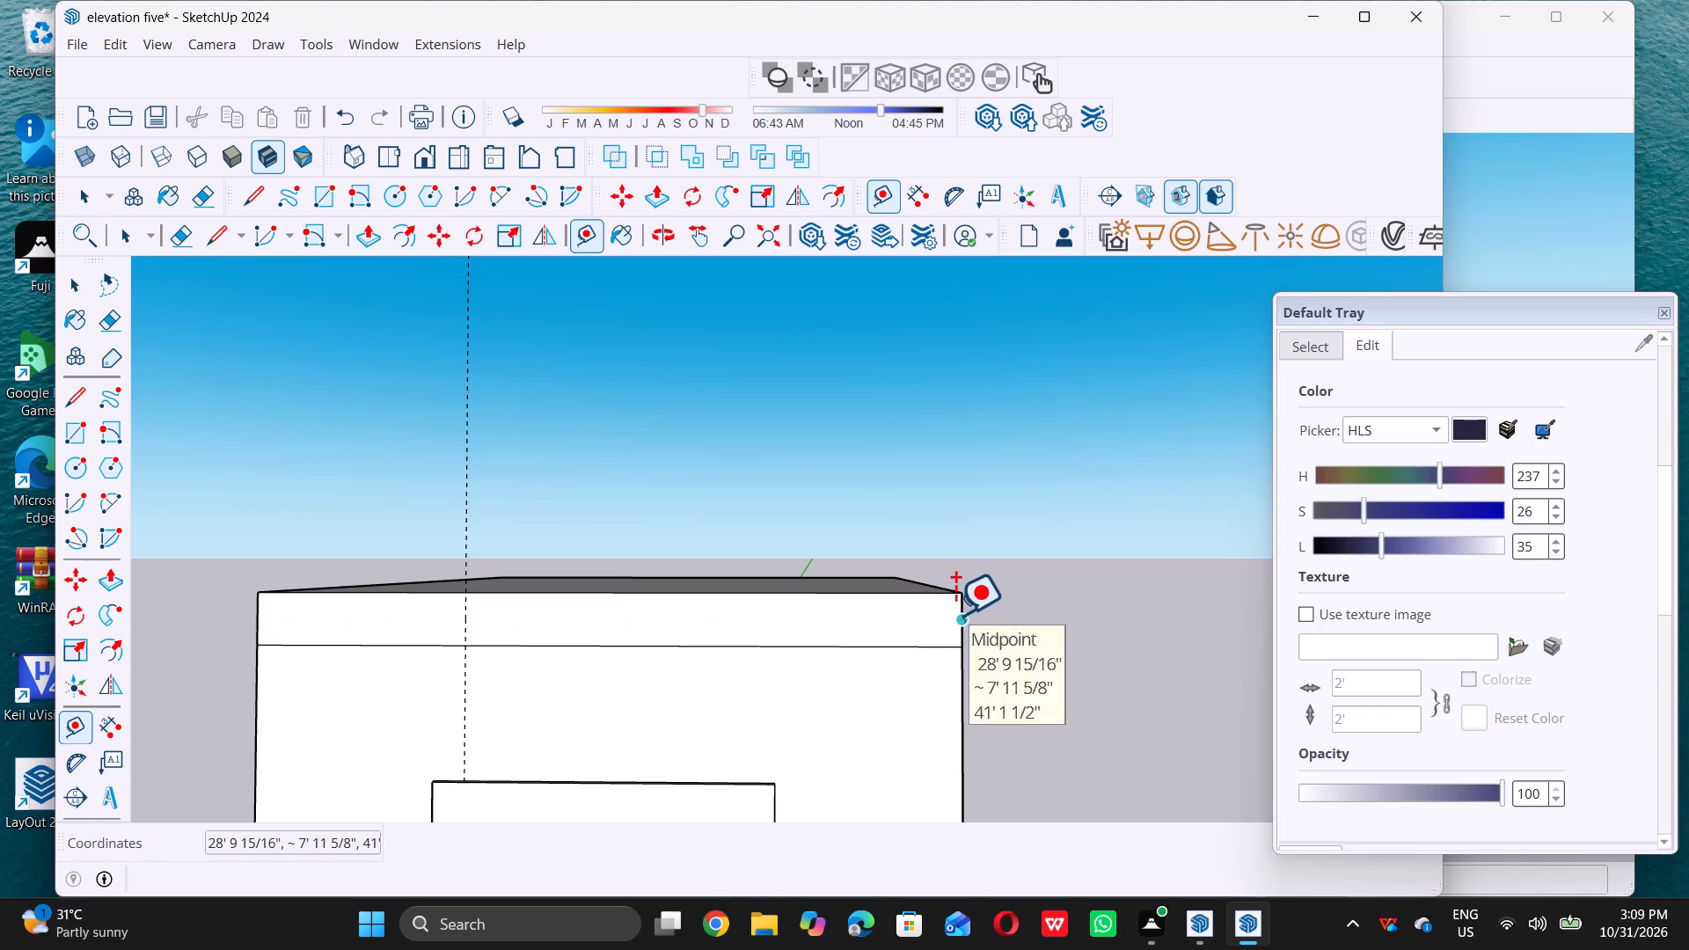
{"action": "triple_click", "coordinate": [961, 612]}
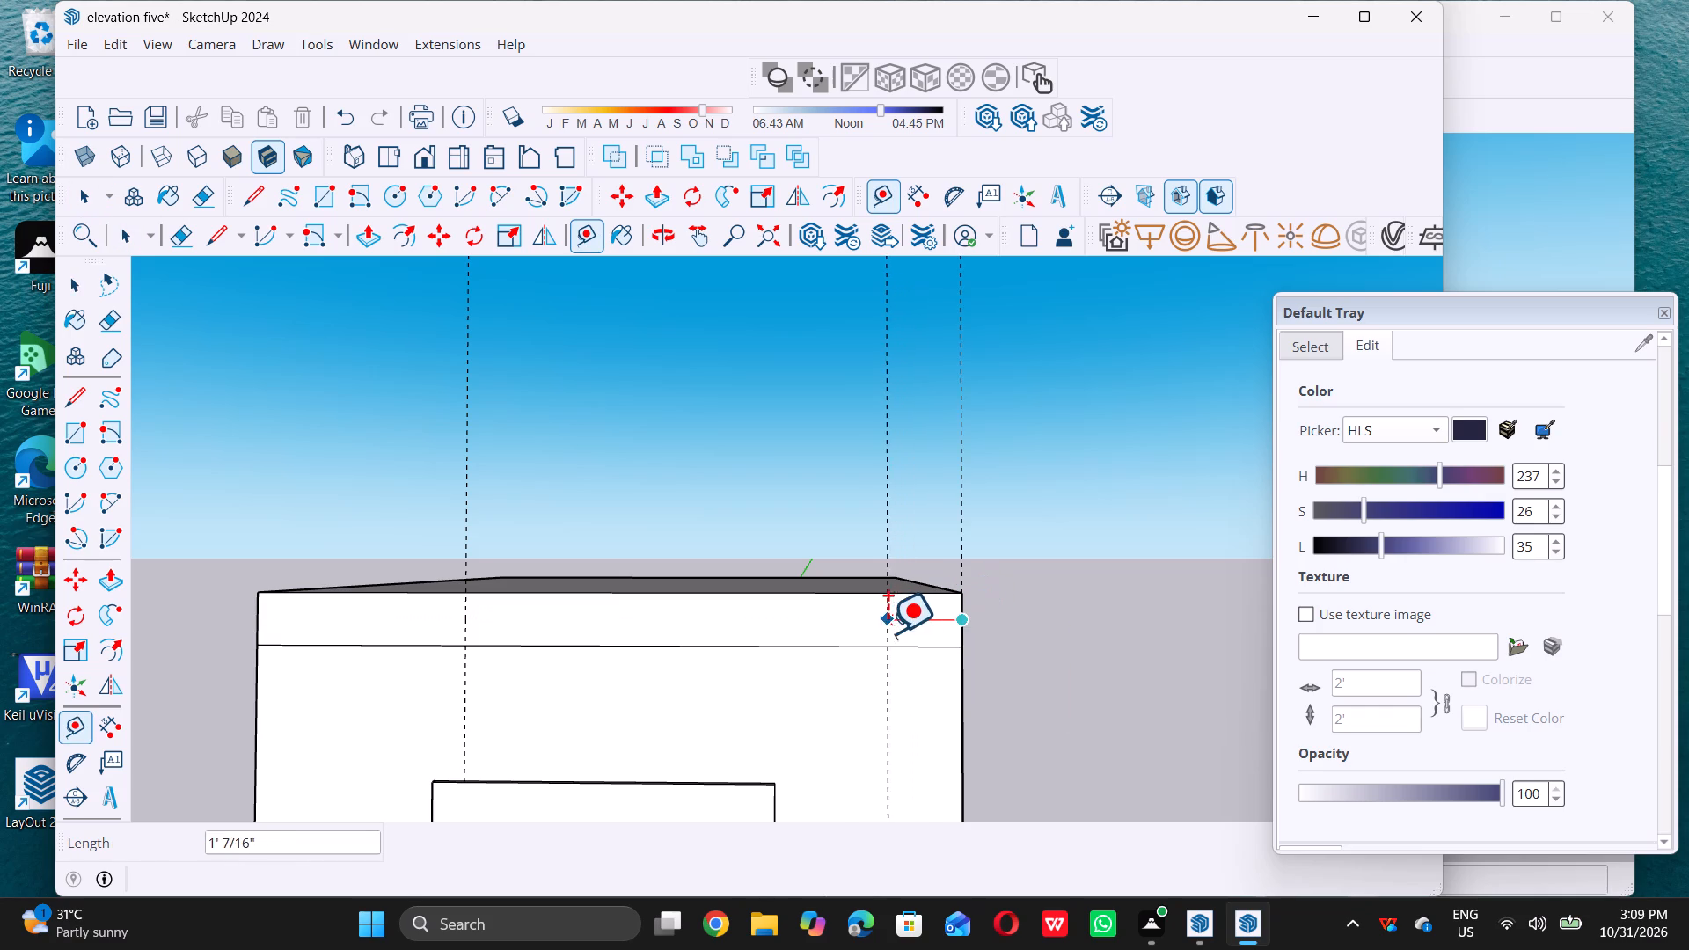
{"action": "key", "text": "2"}
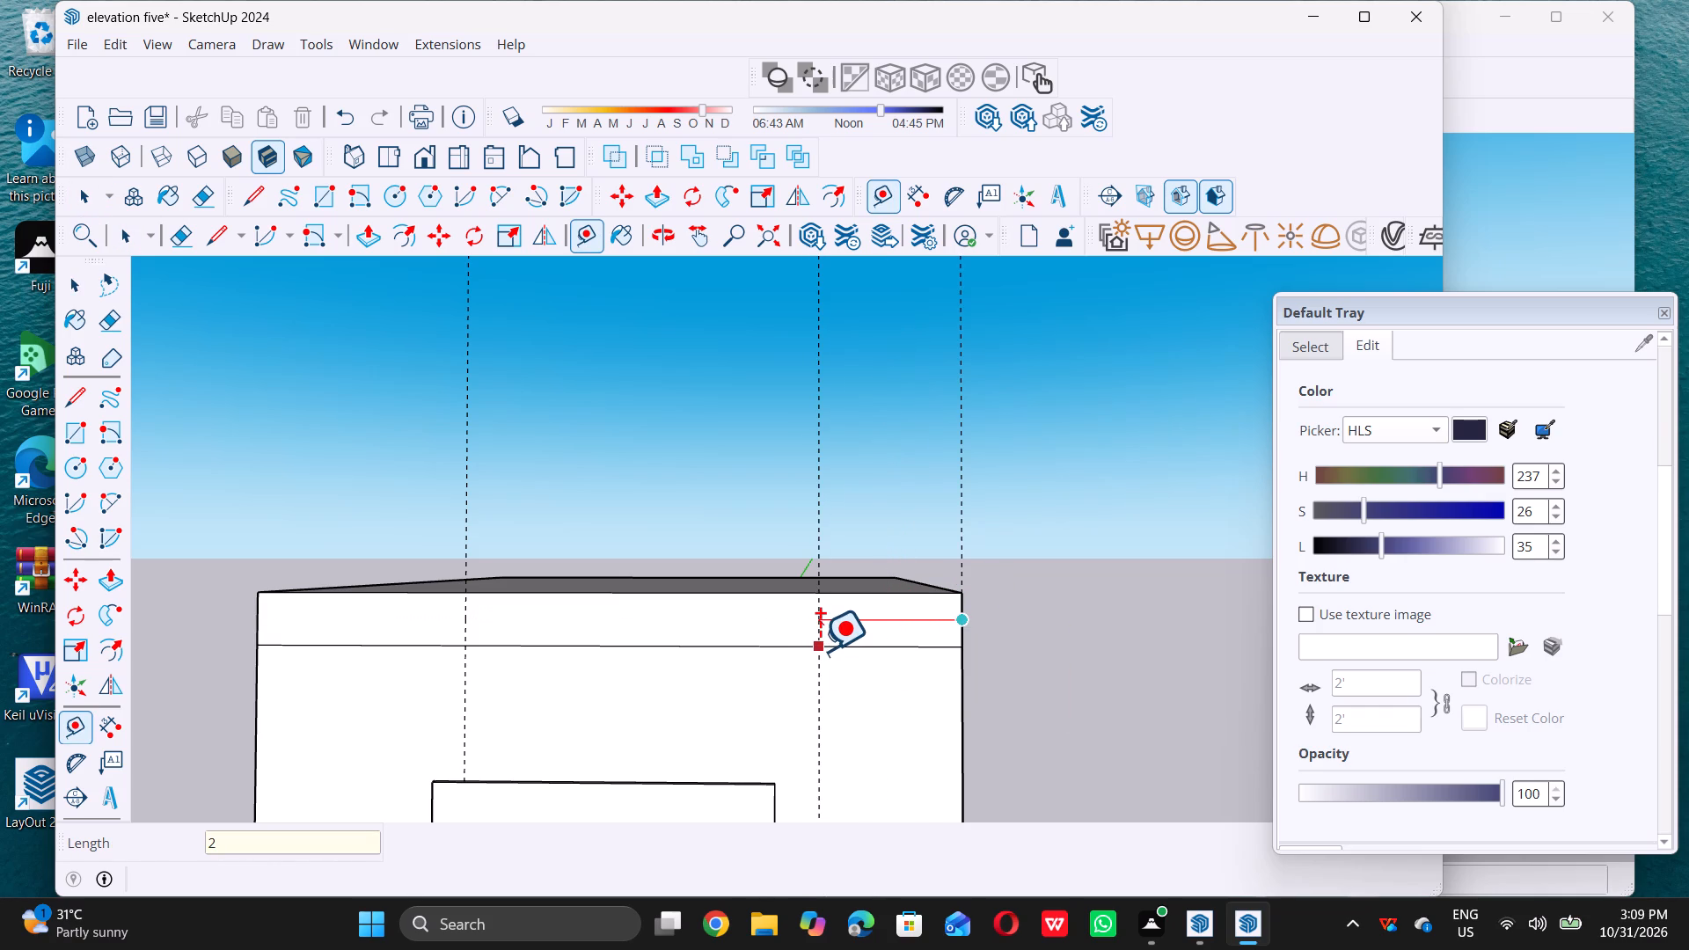
{"action": "key", "text": "apostrophe"}
{"action": "key", "text": "Return"}
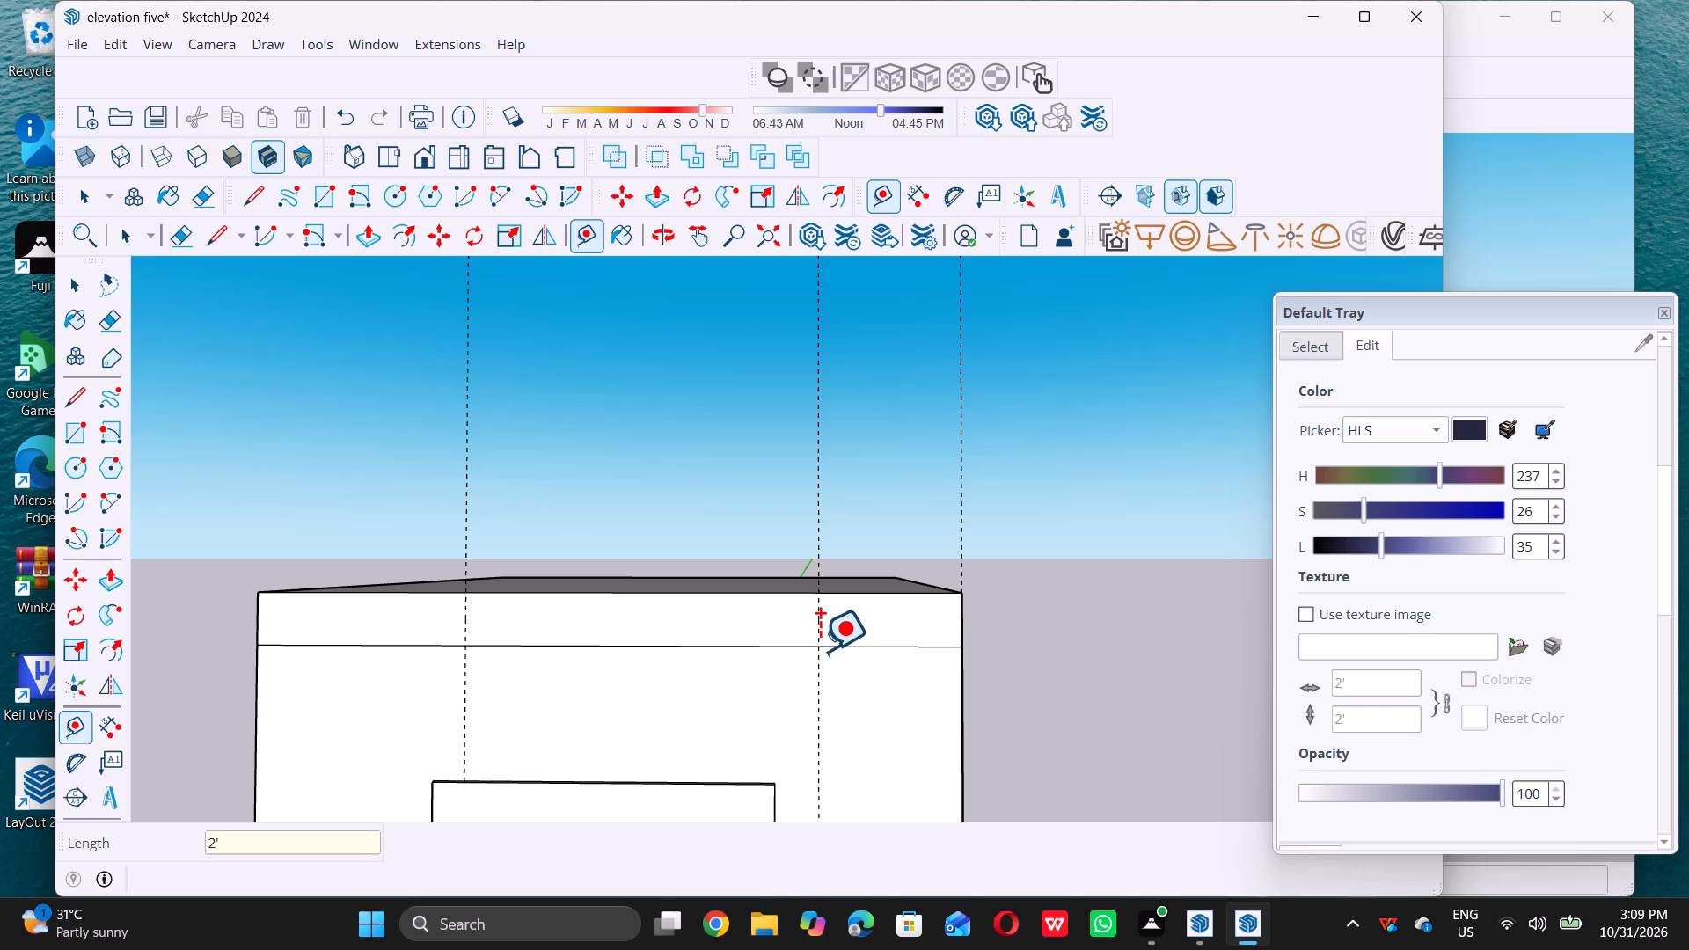
Place vertical guides along the left end edge of the tower slab's front face and 2' in from it.
{"action": "middle_click", "coordinate": [256, 608]}
{"action": "left_click", "coordinate": [256, 608]}
{"action": "key", "text": "space"}
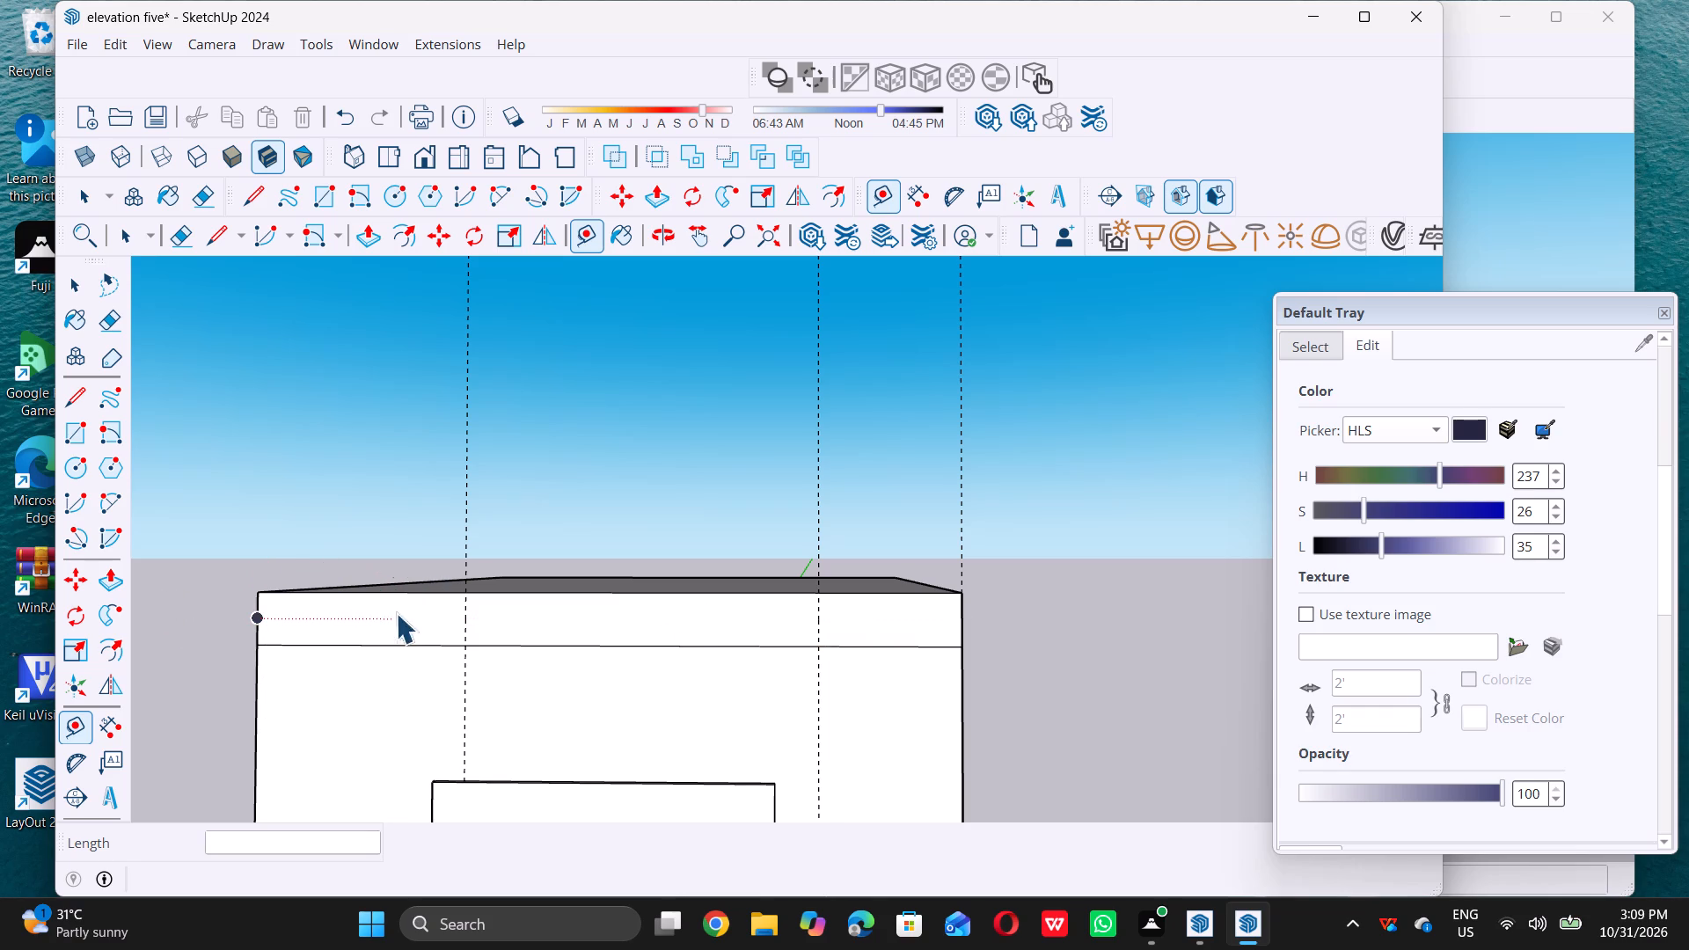
{"action": "key", "text": "t"}
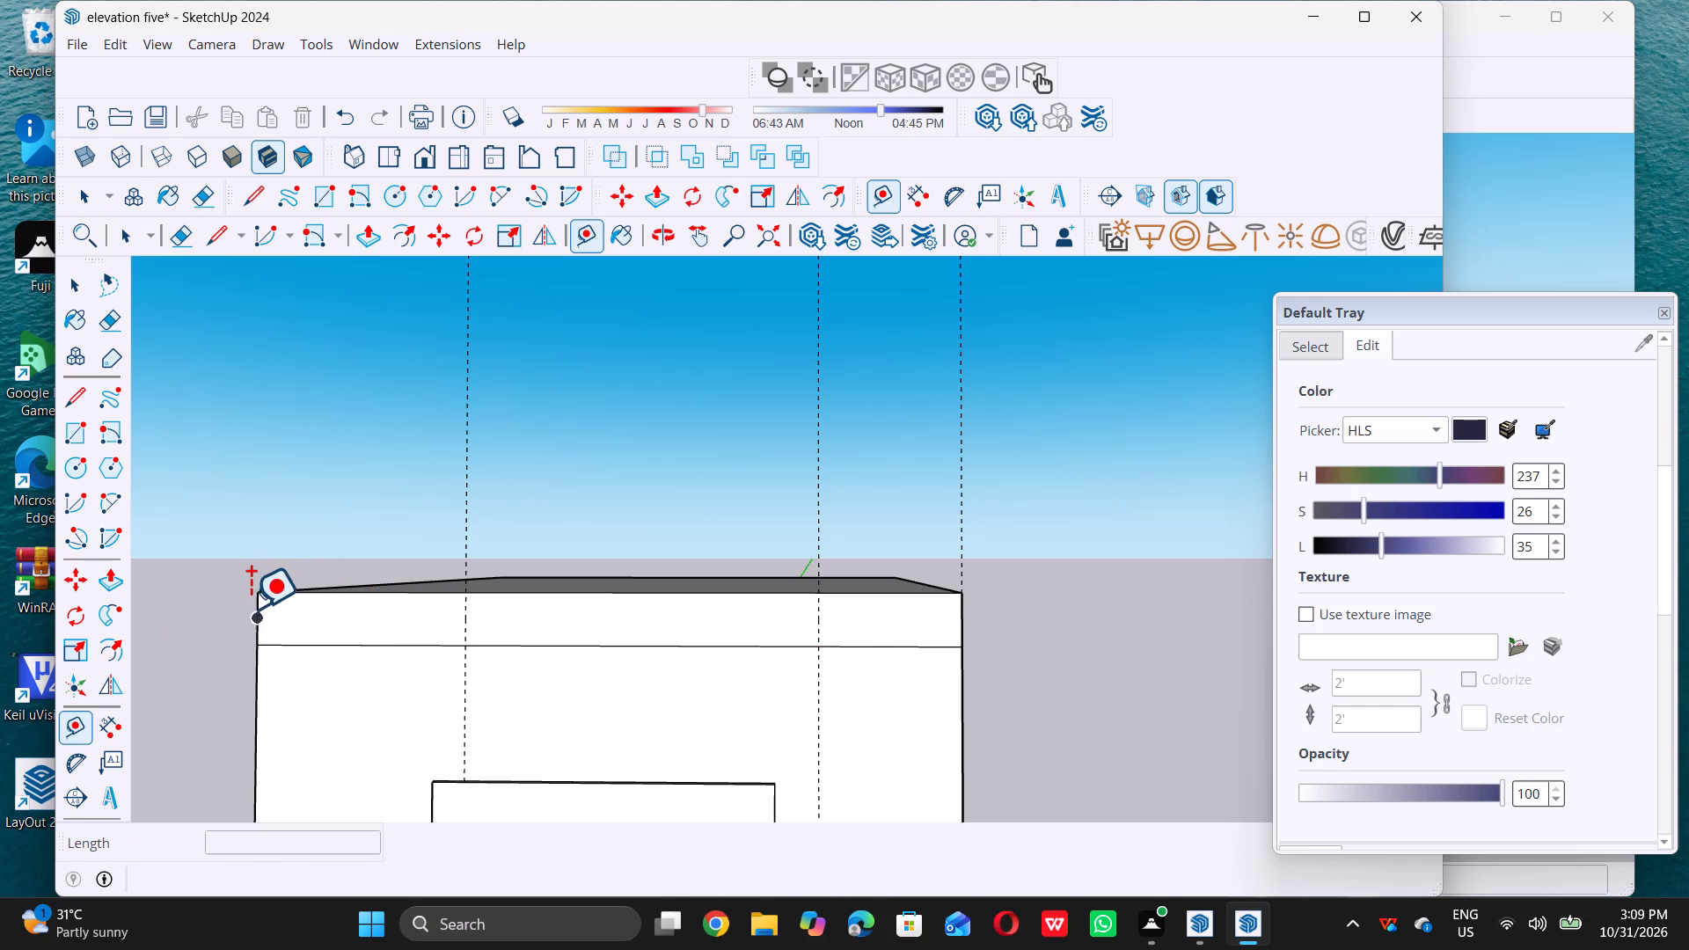
{"action": "double_click", "coordinate": [253, 607]}
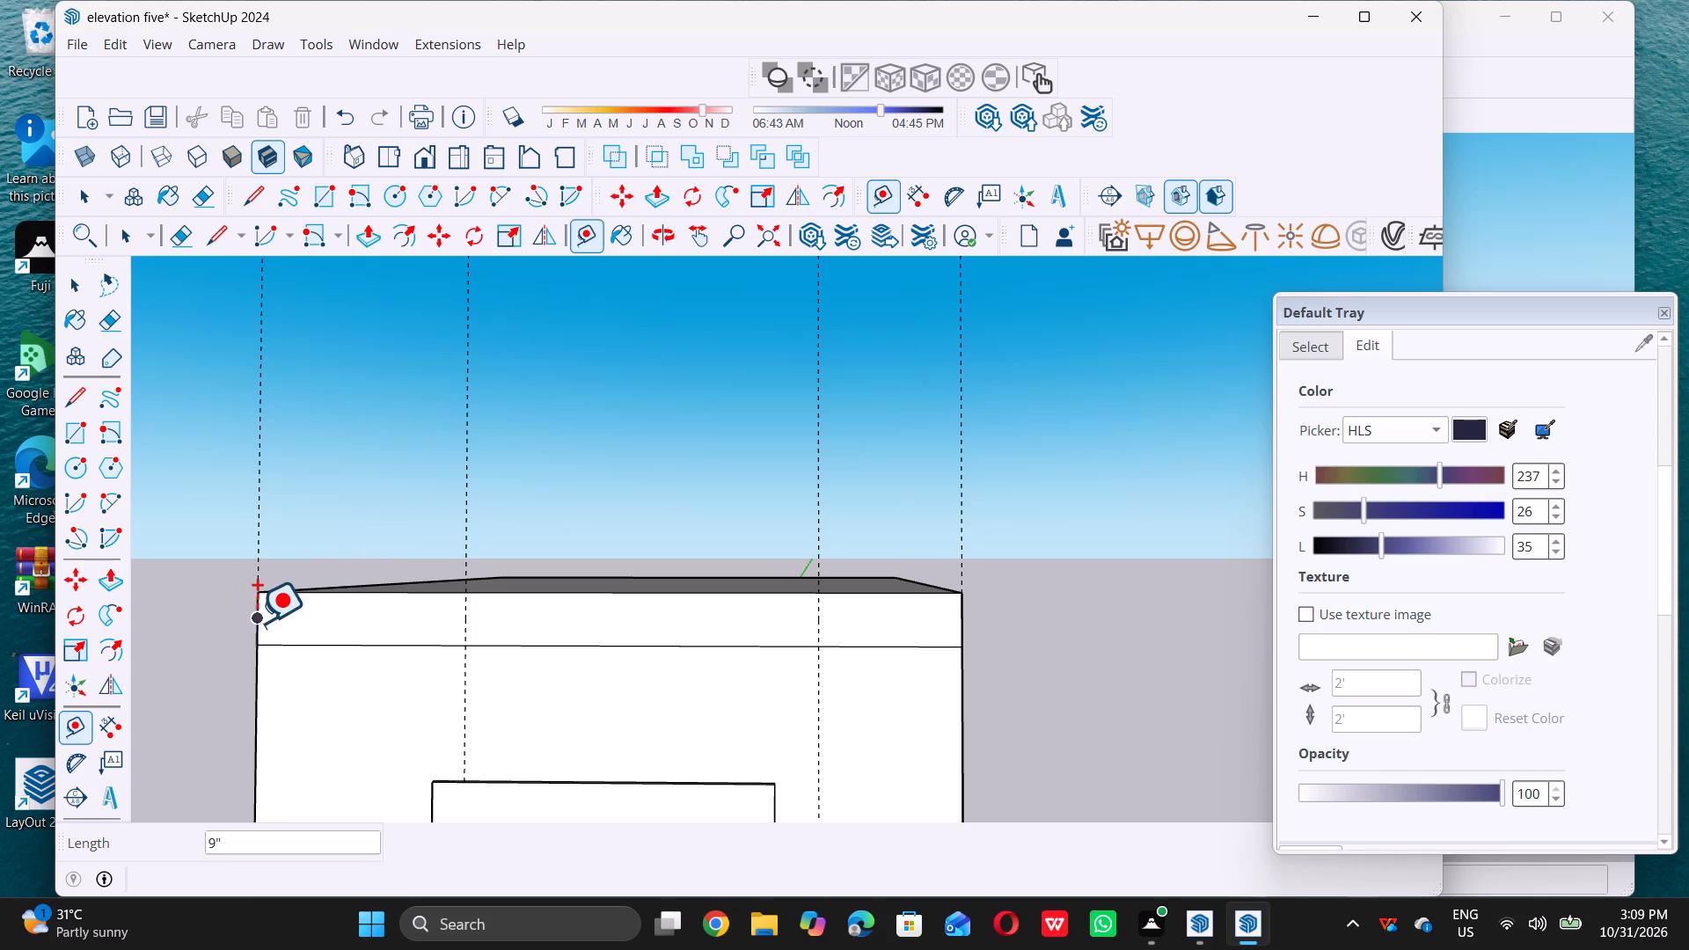
{"action": "left_click", "coordinate": [253, 620]}
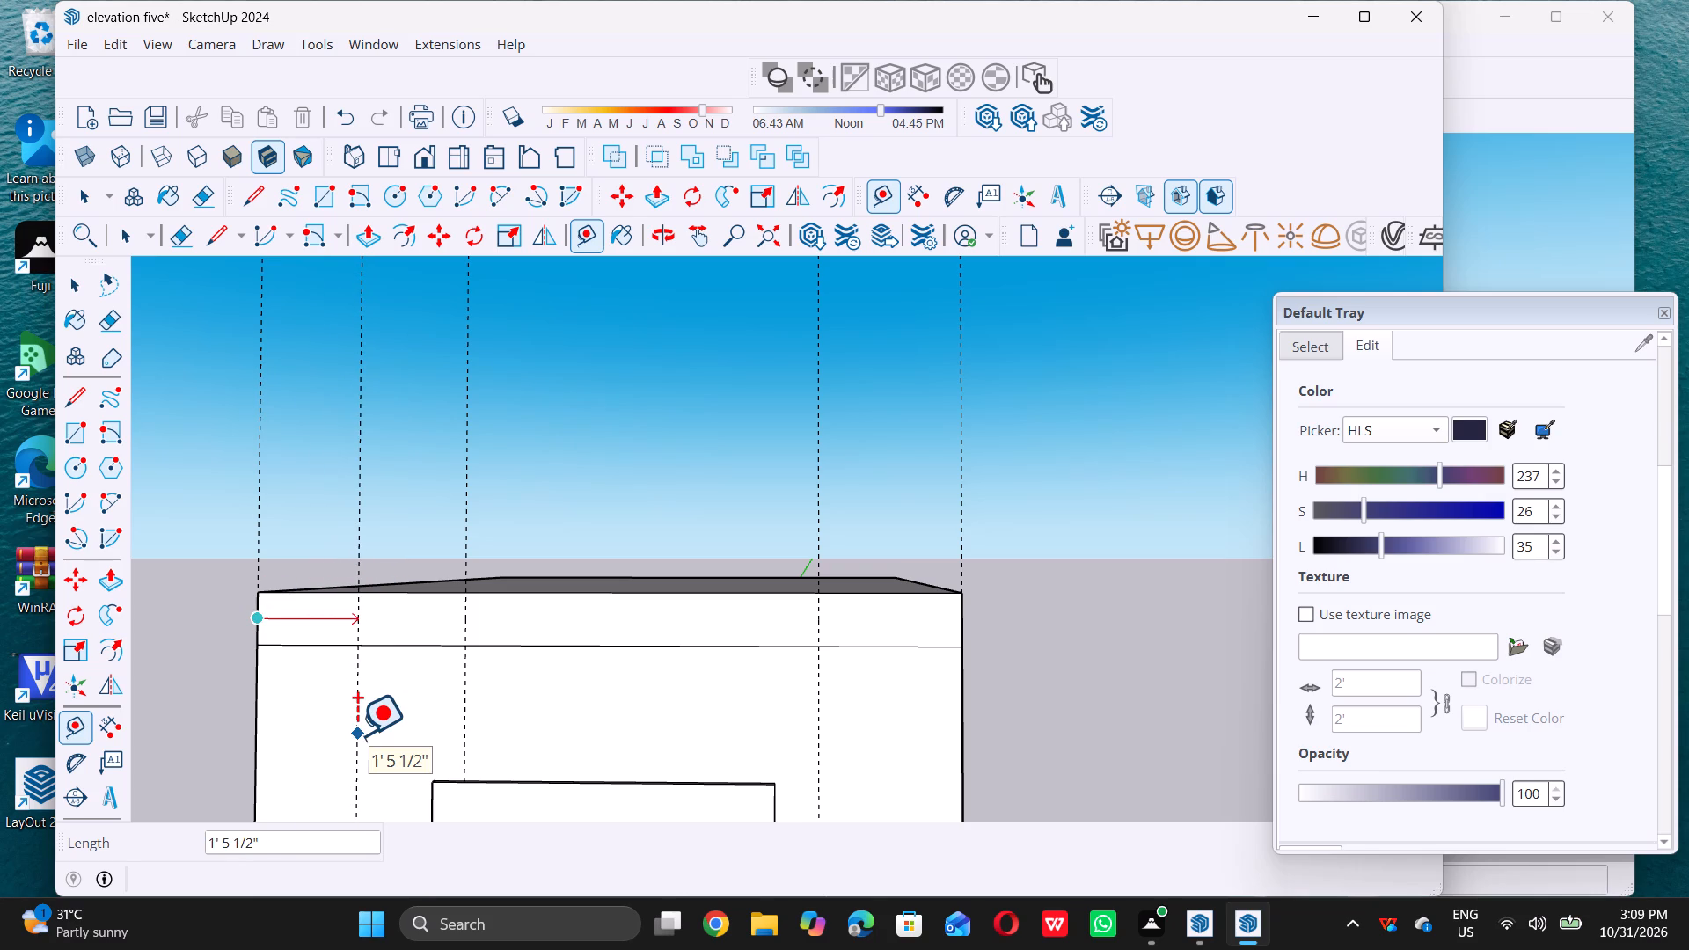
{"action": "key", "text": "2"}
{"action": "key", "text": "apostrophe"}
{"action": "key", "text": "Return"}
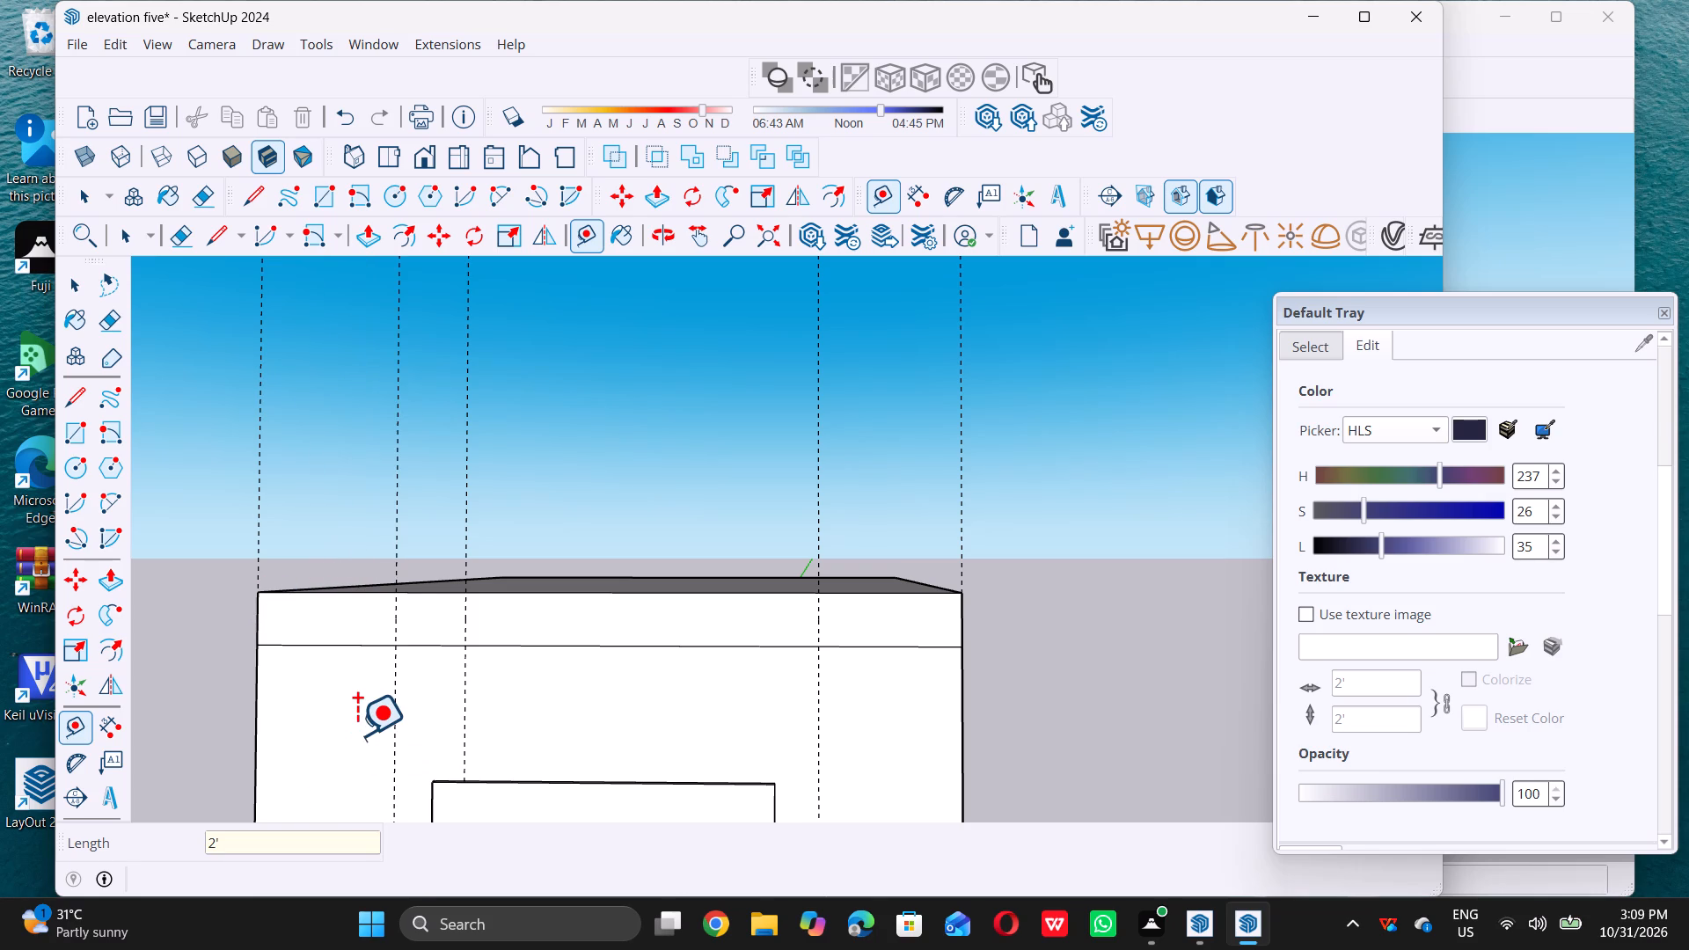
{"action": "key", "text": "space"}
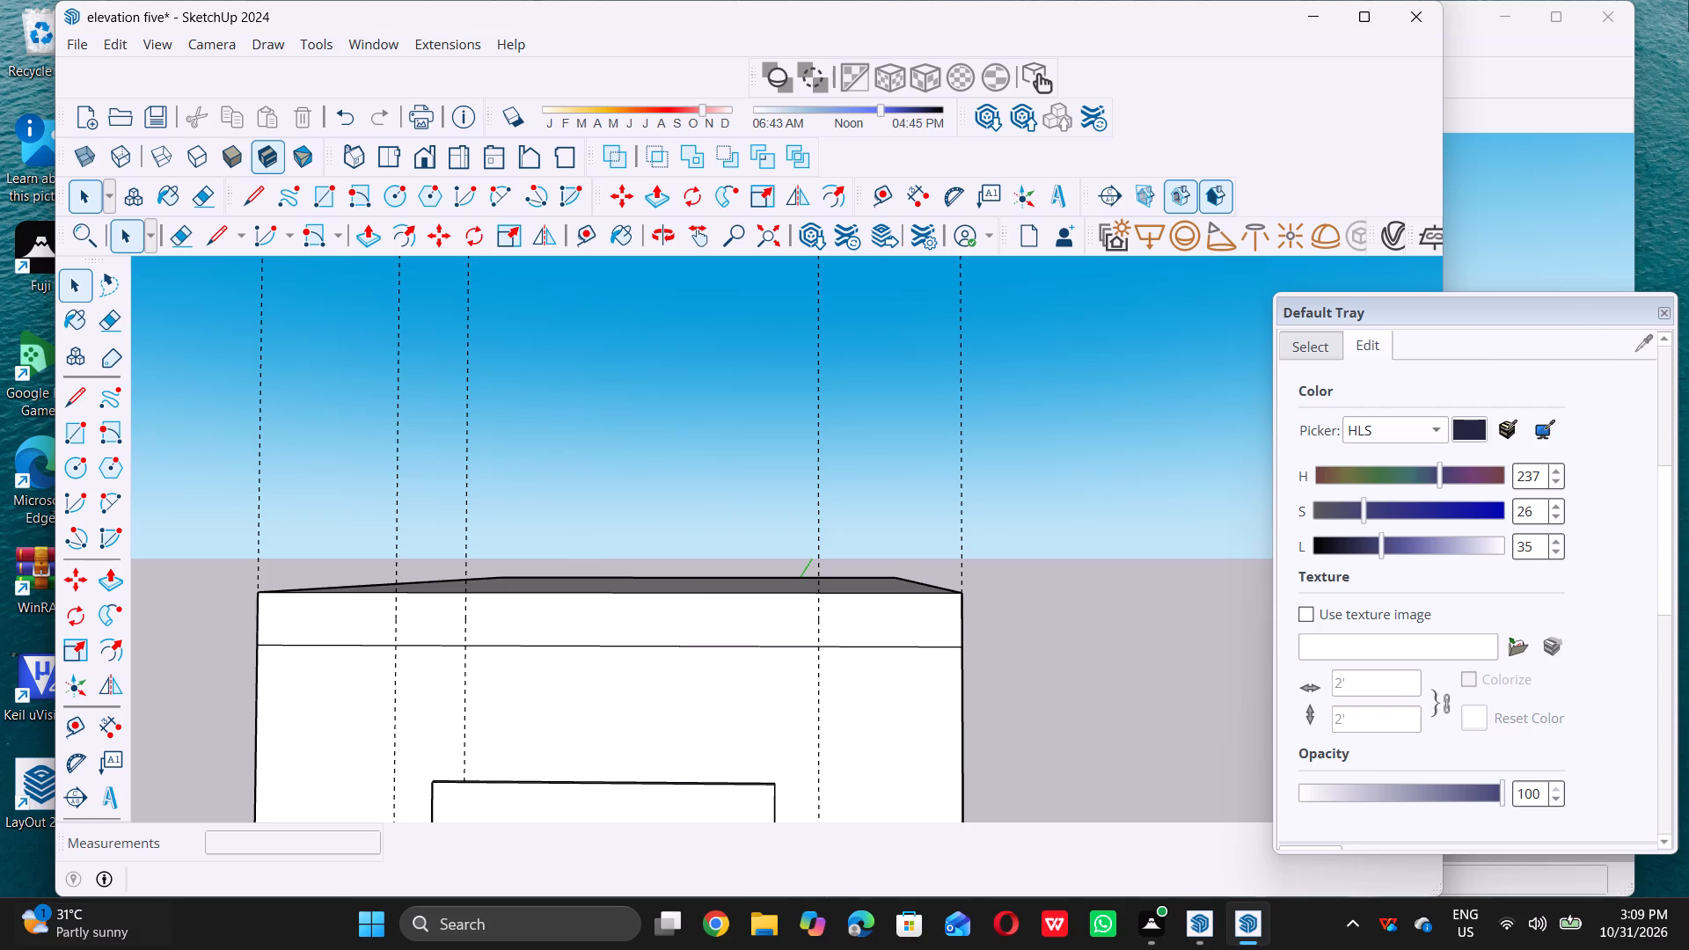
Examine the tower's front face and the vertical guides across its roof slab from different angles.
{"action": "scroll", "coordinate": [764, 330], "scroll_direction": "down", "scroll_amount": 9}
{"action": "middle_click_drag", "start_coordinate": [780, 395], "coordinate": [737, 442]}
{"action": "middle_click_drag", "start_coordinate": [612, 393], "coordinate": [758, 400]}
{"action": "middle_click_drag", "start_coordinate": [721, 413], "coordinate": [713, 400]}
{"action": "scroll", "coordinate": [708, 412], "scroll_direction": "up", "scroll_amount": 5}
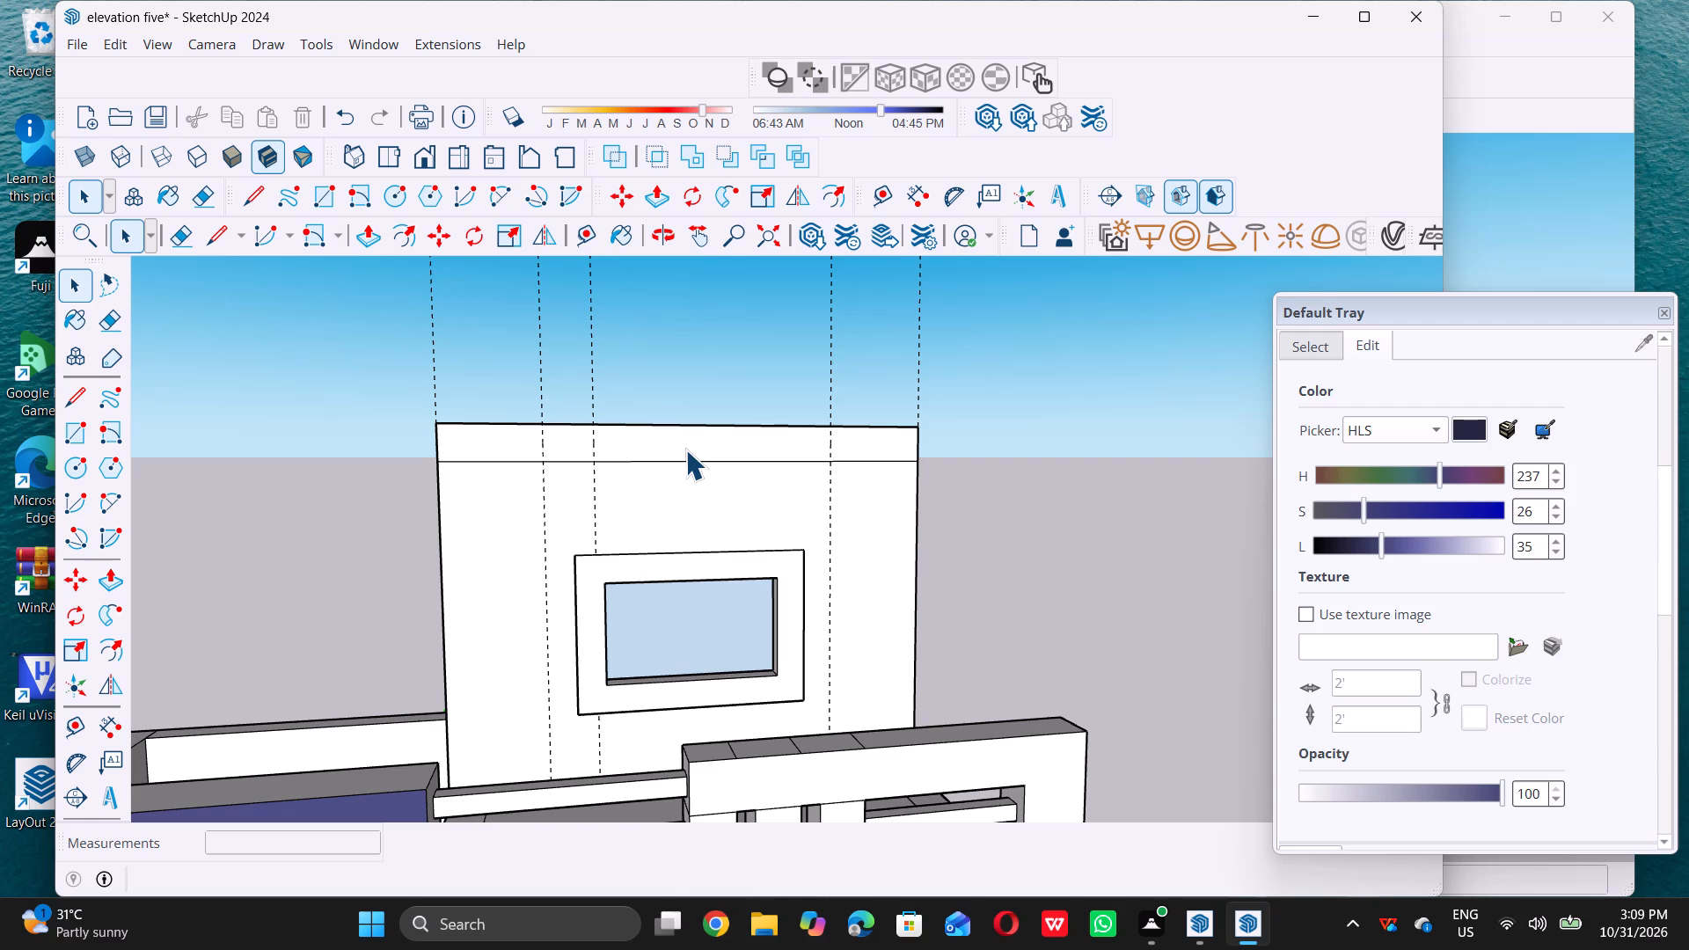
{"action": "middle_click_drag", "start_coordinate": [425, 544], "coordinate": [449, 500]}
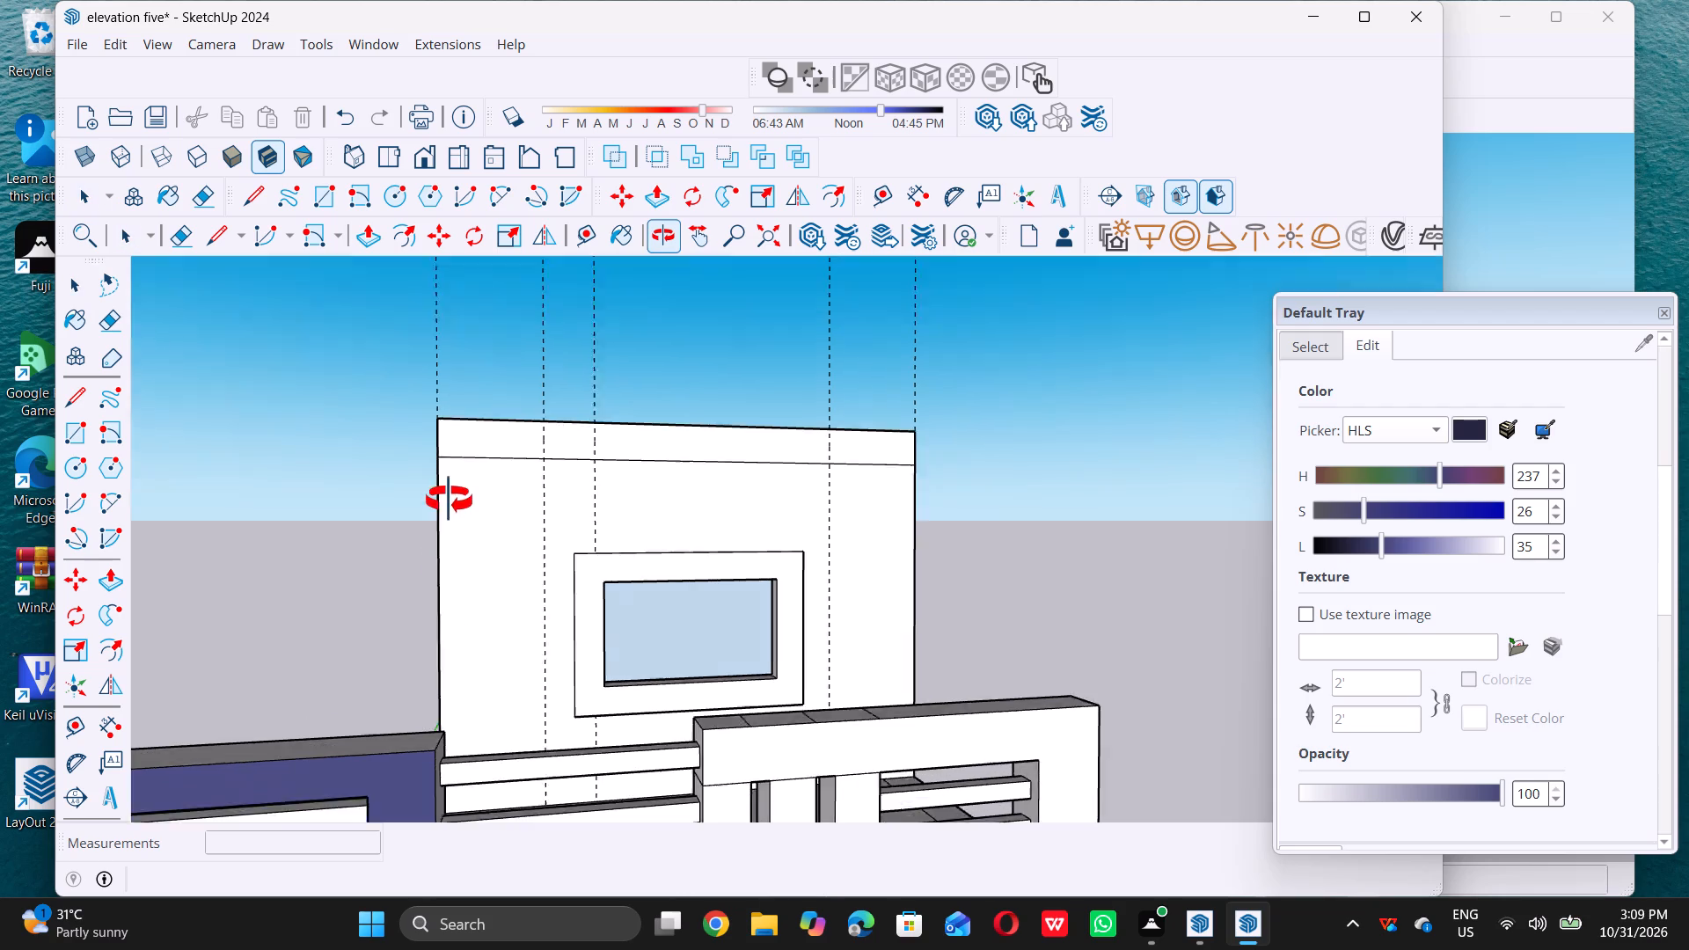
{"action": "middle_click_drag", "start_coordinate": [449, 500], "coordinate": [379, 502]}
{"action": "middle_click", "coordinate": [703, 430]}
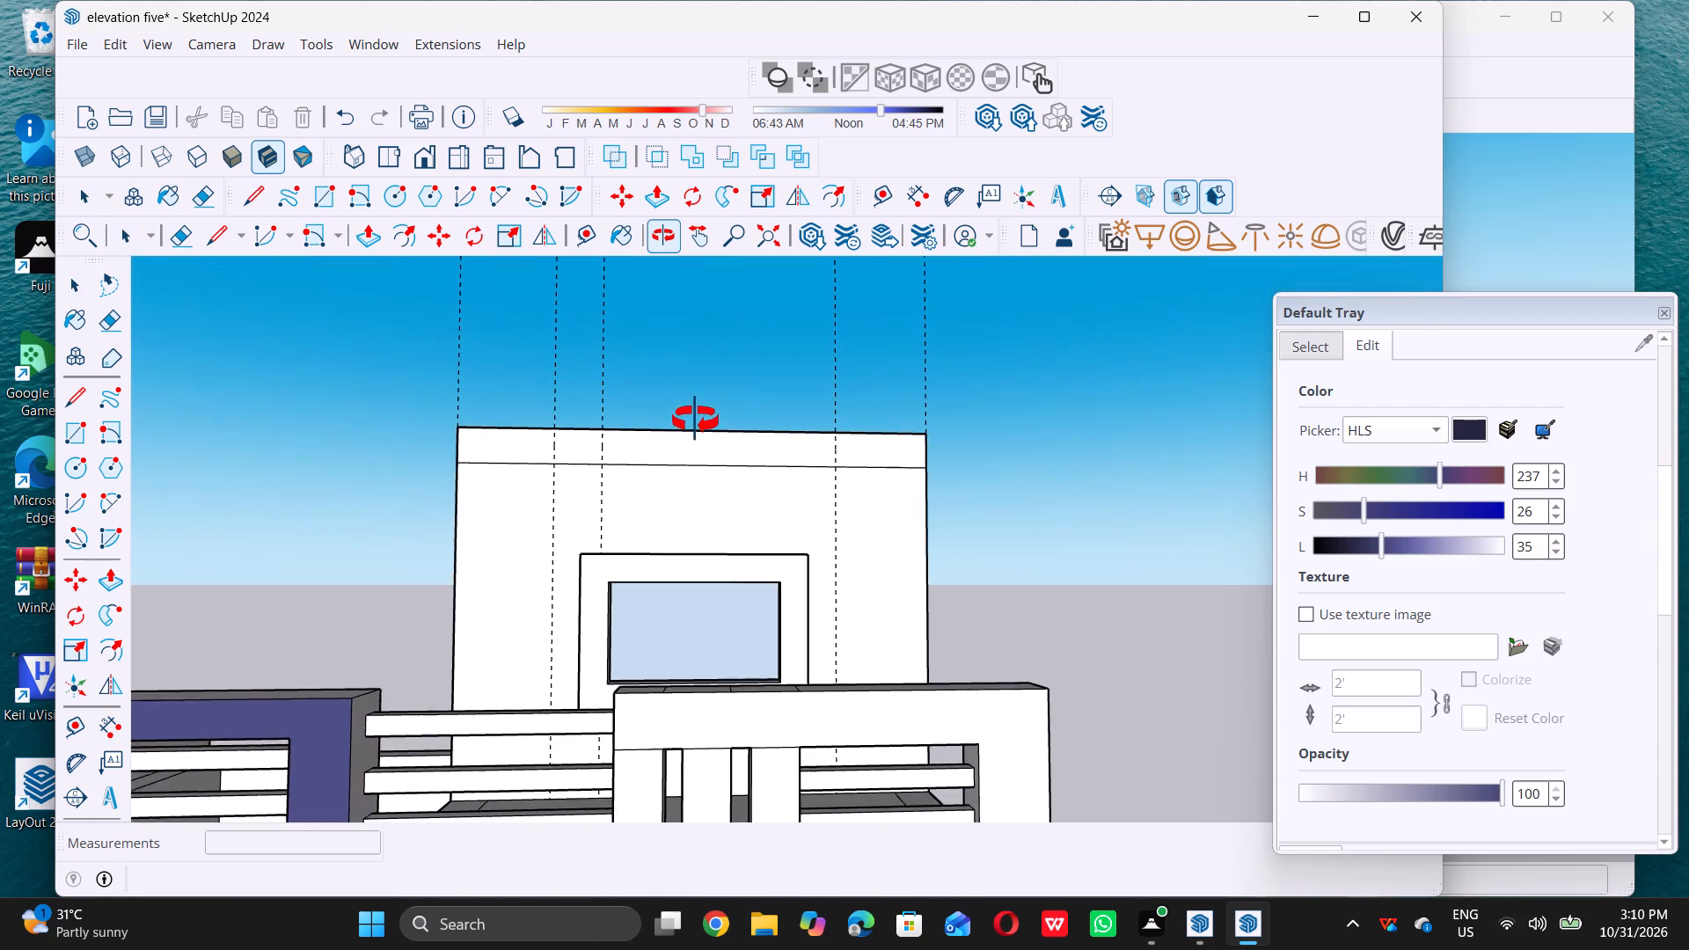
{"action": "scroll", "coordinate": [667, 438], "scroll_direction": "up", "scroll_amount": 4}
{"action": "middle_click_drag", "start_coordinate": [666, 439], "coordinate": [691, 440]}
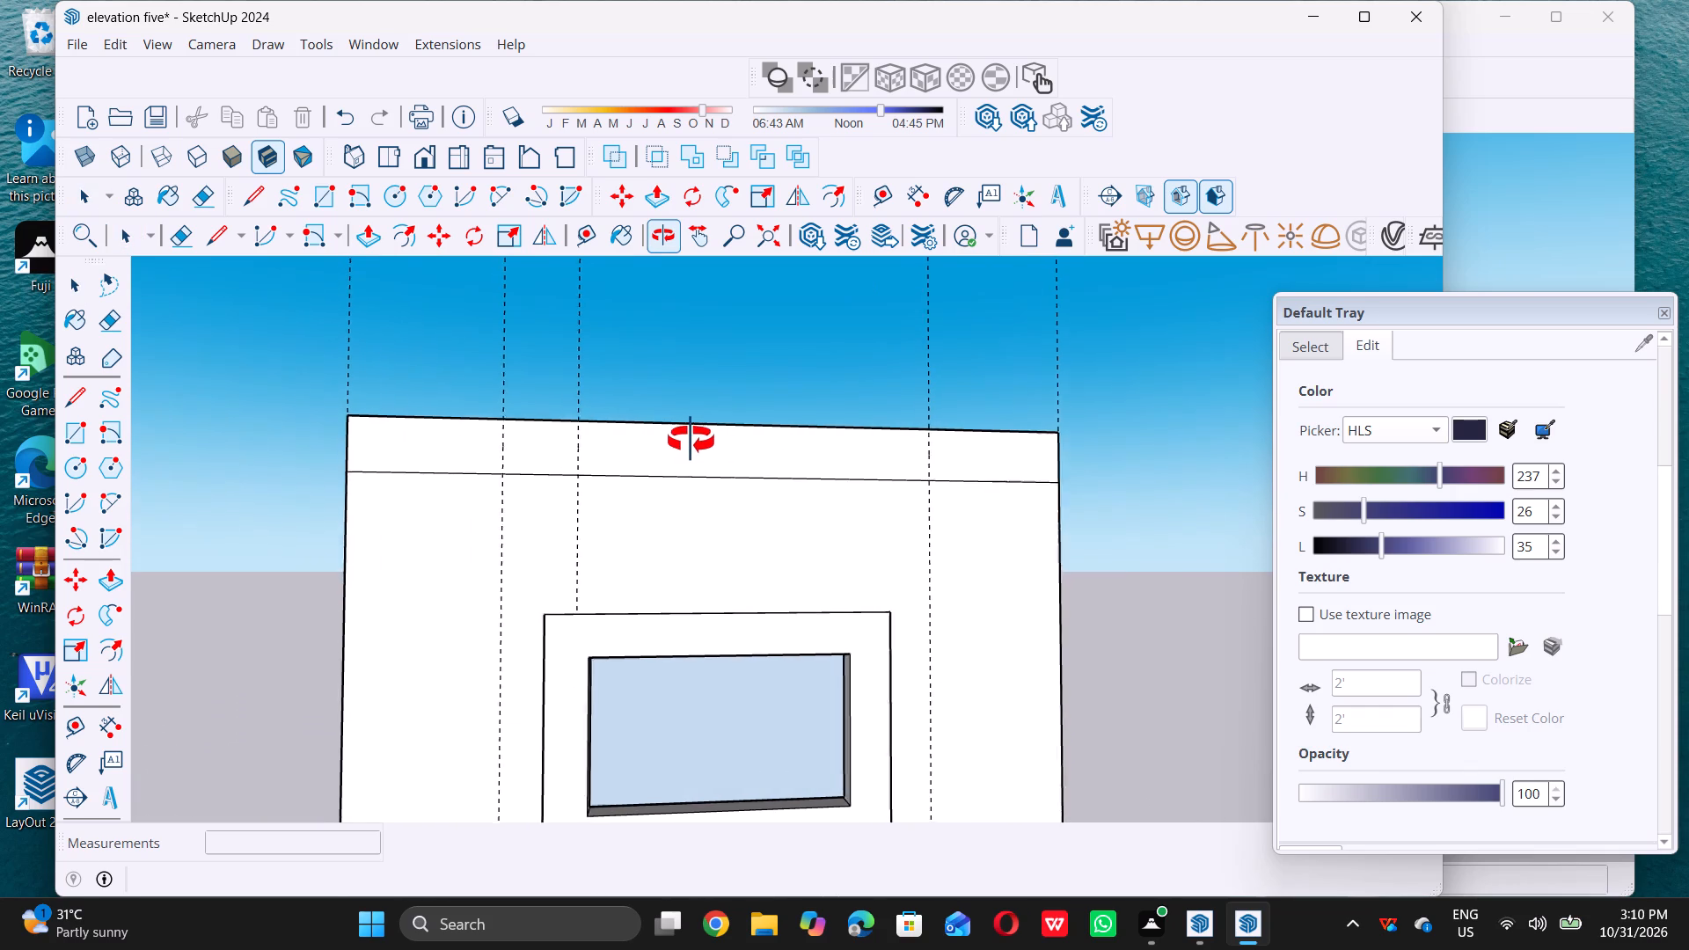
{"action": "middle_click_drag", "start_coordinate": [691, 440], "coordinate": [676, 427]}
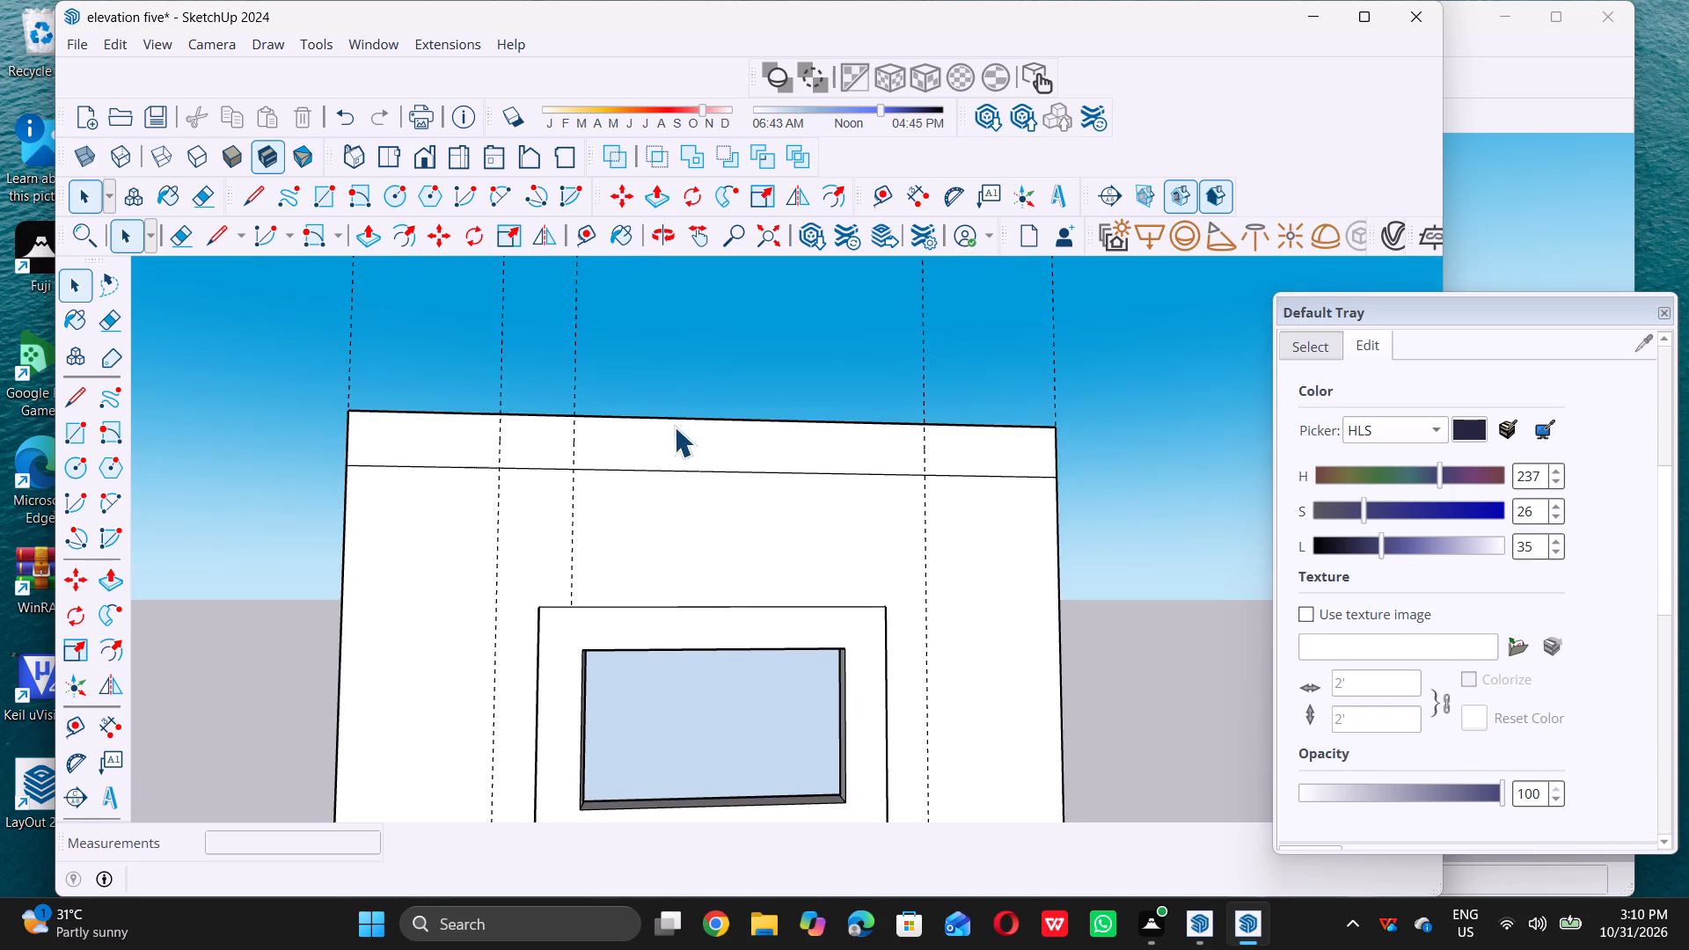
{"action": "middle_click_drag", "start_coordinate": [674, 427], "coordinate": [665, 427]}
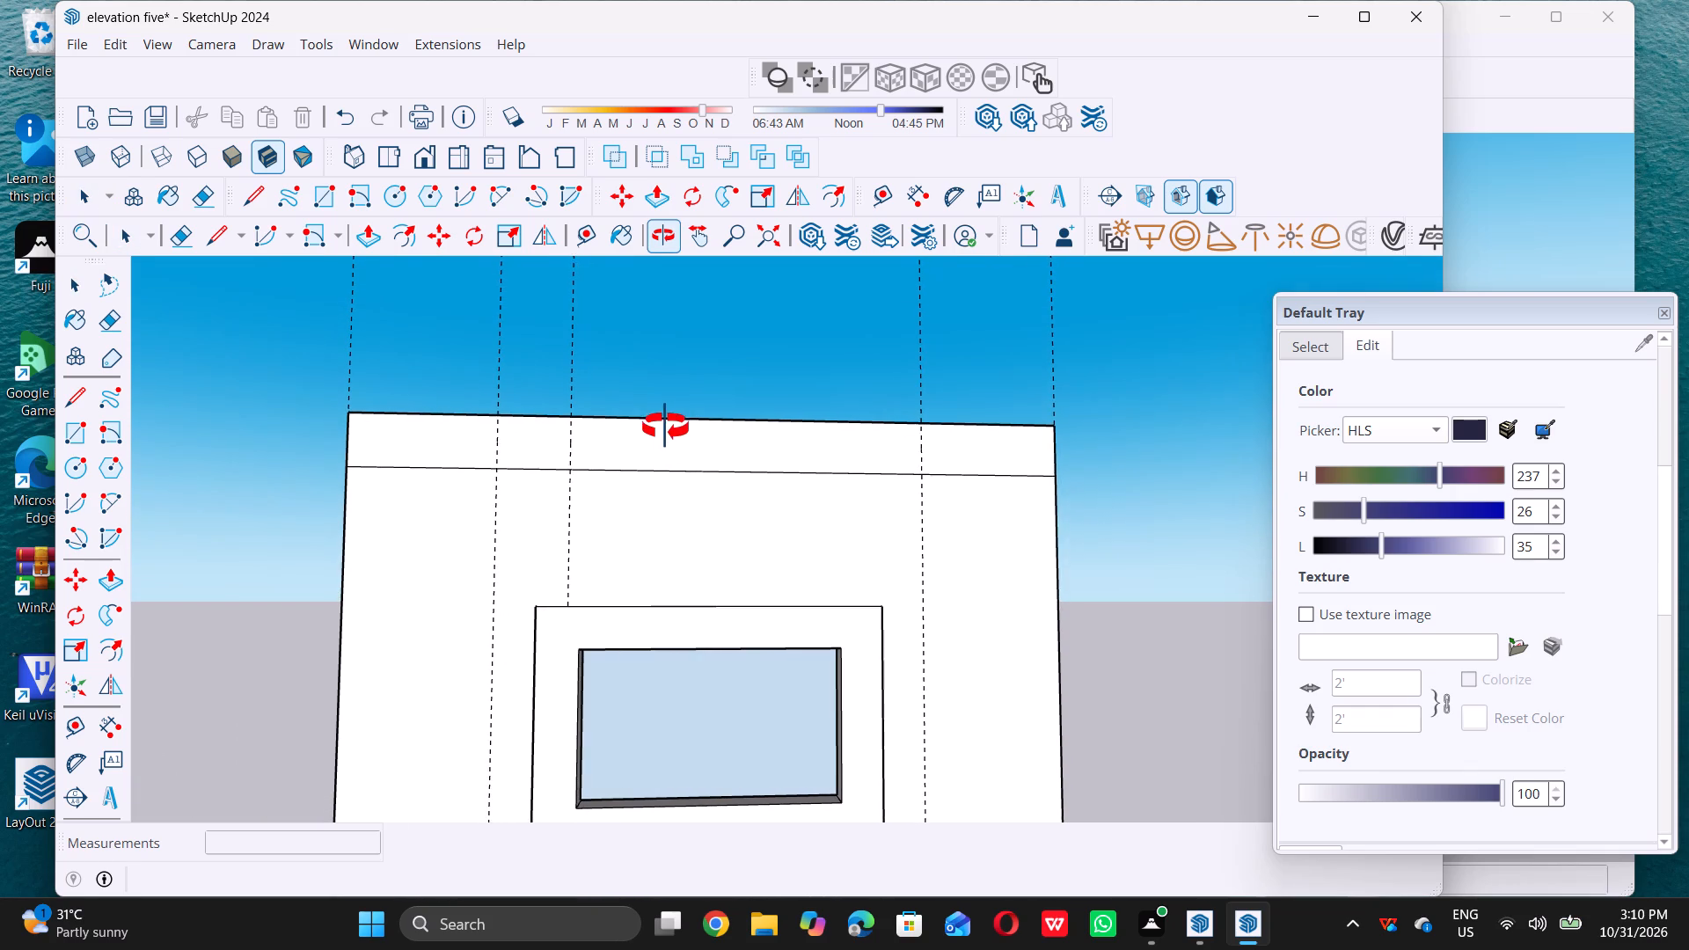
{"action": "middle_click_drag", "start_coordinate": [665, 427], "coordinate": [664, 428]}
{"action": "scroll", "coordinate": [660, 435], "scroll_direction": "up", "scroll_amount": 2}
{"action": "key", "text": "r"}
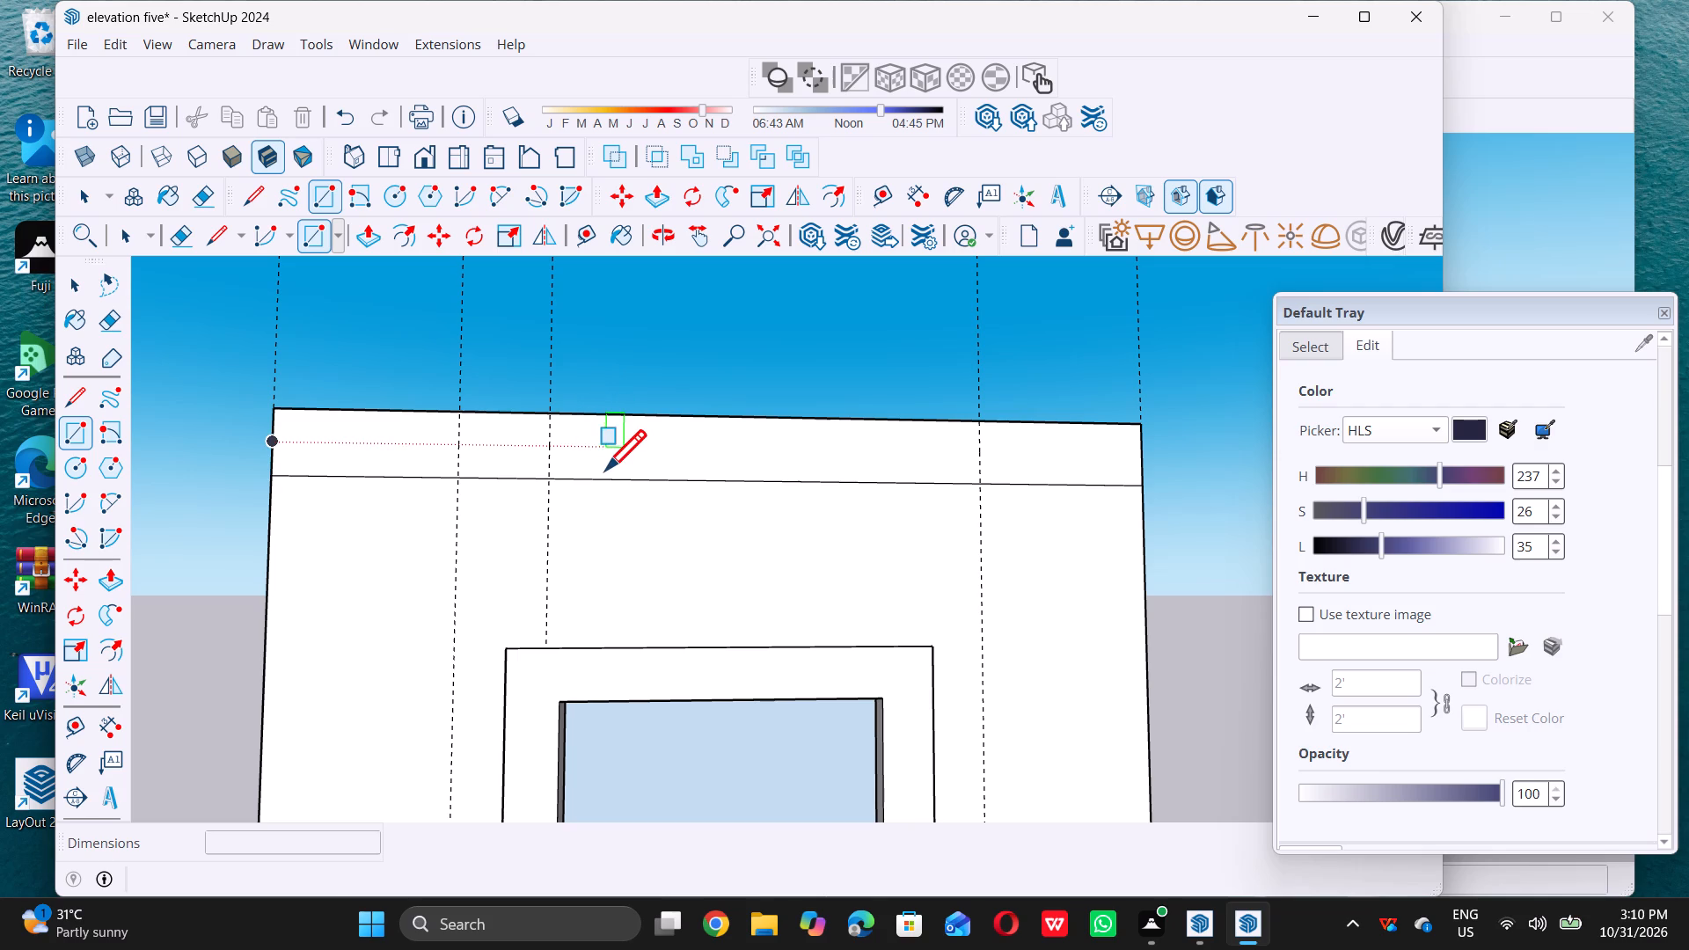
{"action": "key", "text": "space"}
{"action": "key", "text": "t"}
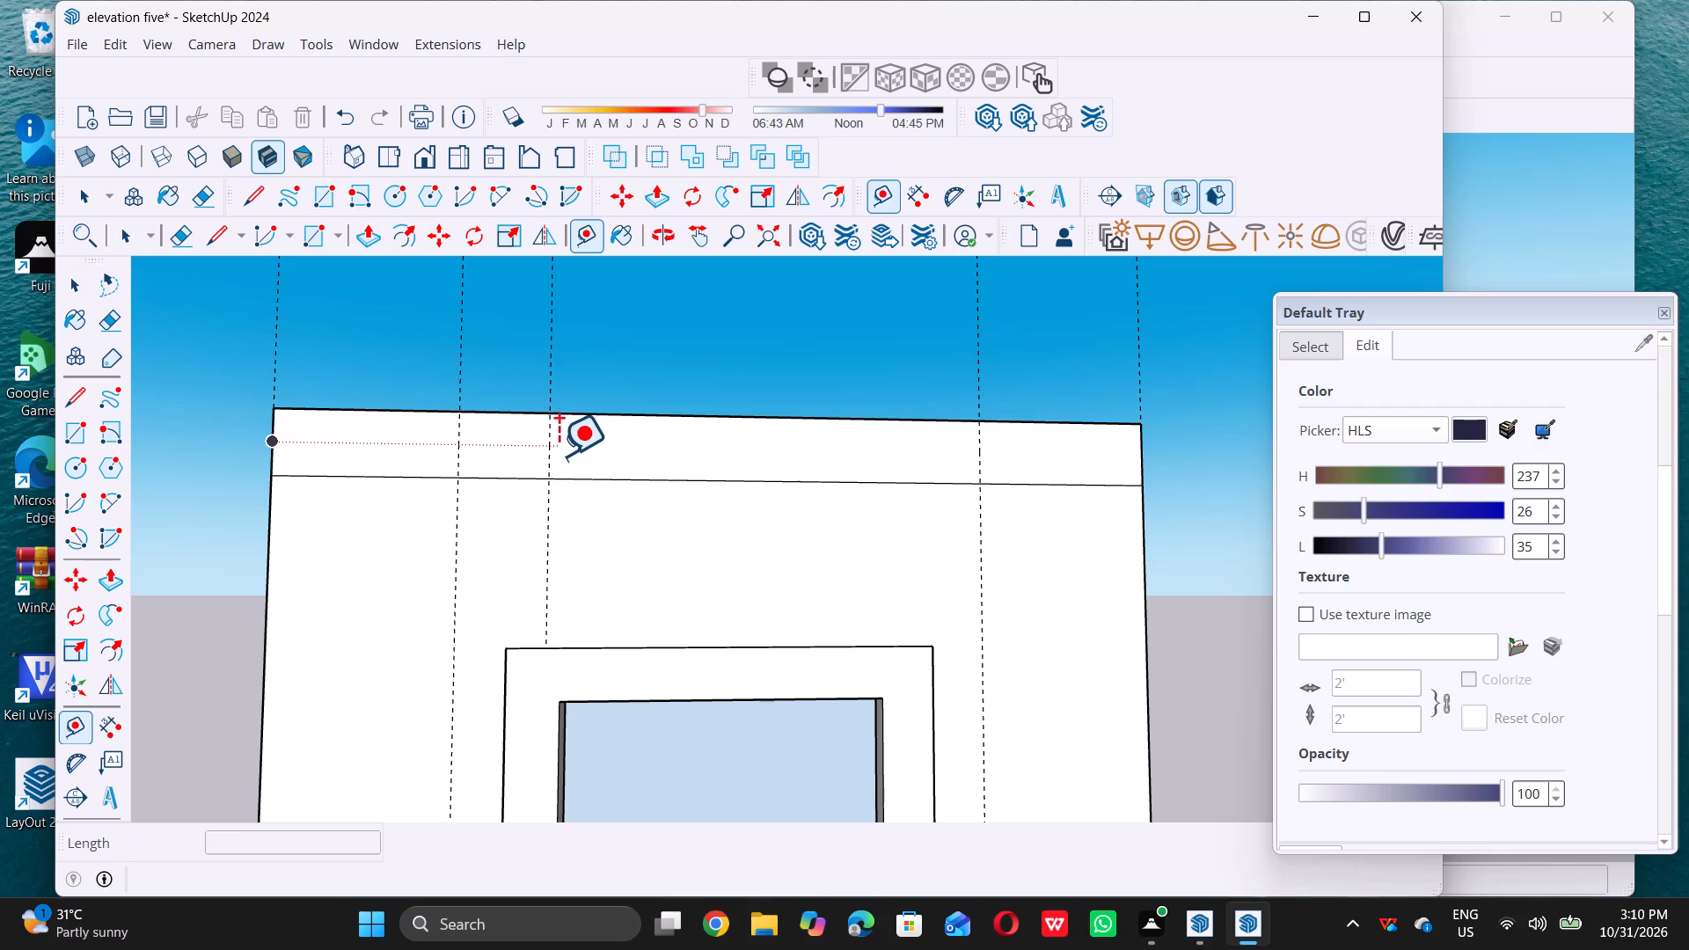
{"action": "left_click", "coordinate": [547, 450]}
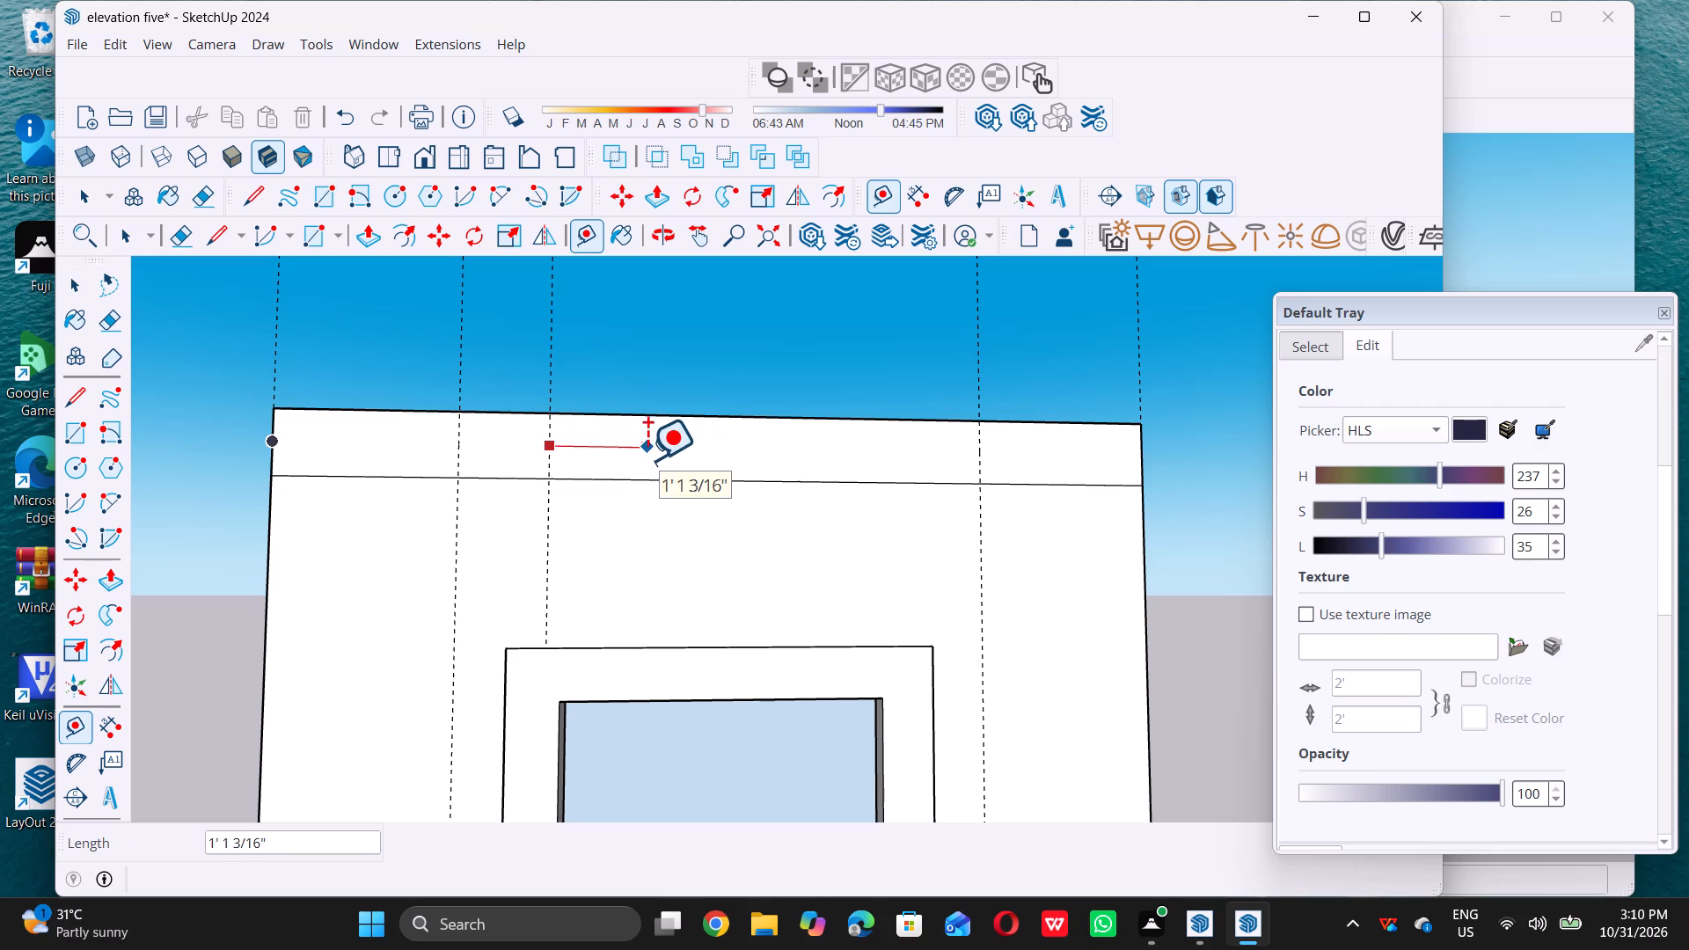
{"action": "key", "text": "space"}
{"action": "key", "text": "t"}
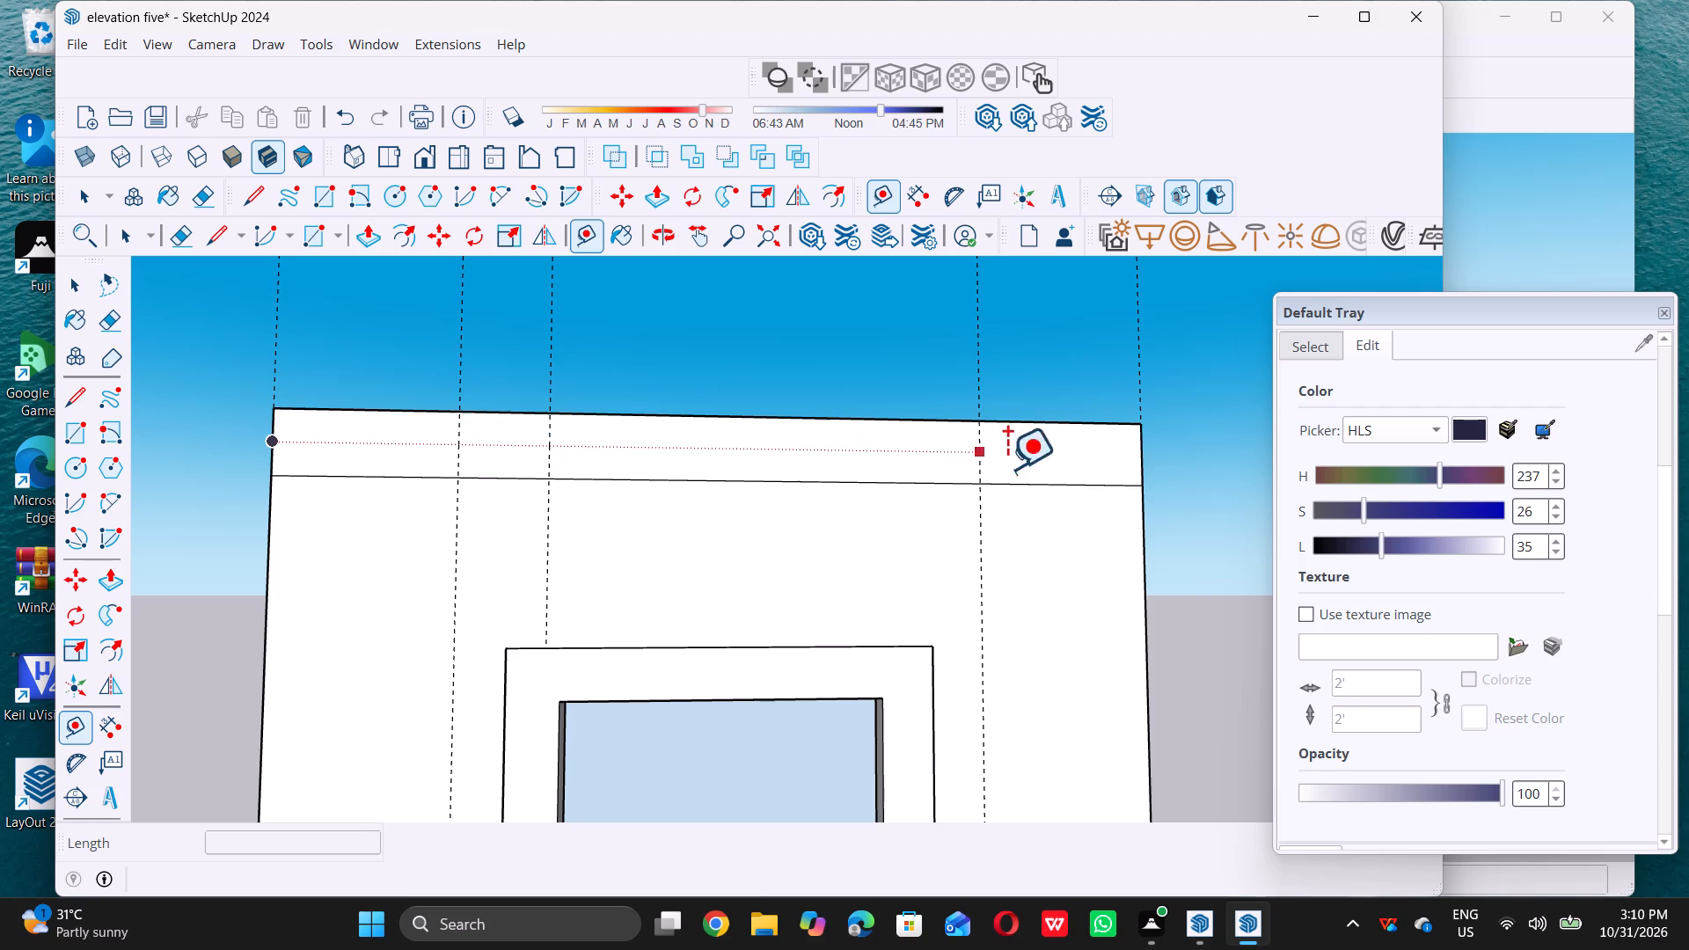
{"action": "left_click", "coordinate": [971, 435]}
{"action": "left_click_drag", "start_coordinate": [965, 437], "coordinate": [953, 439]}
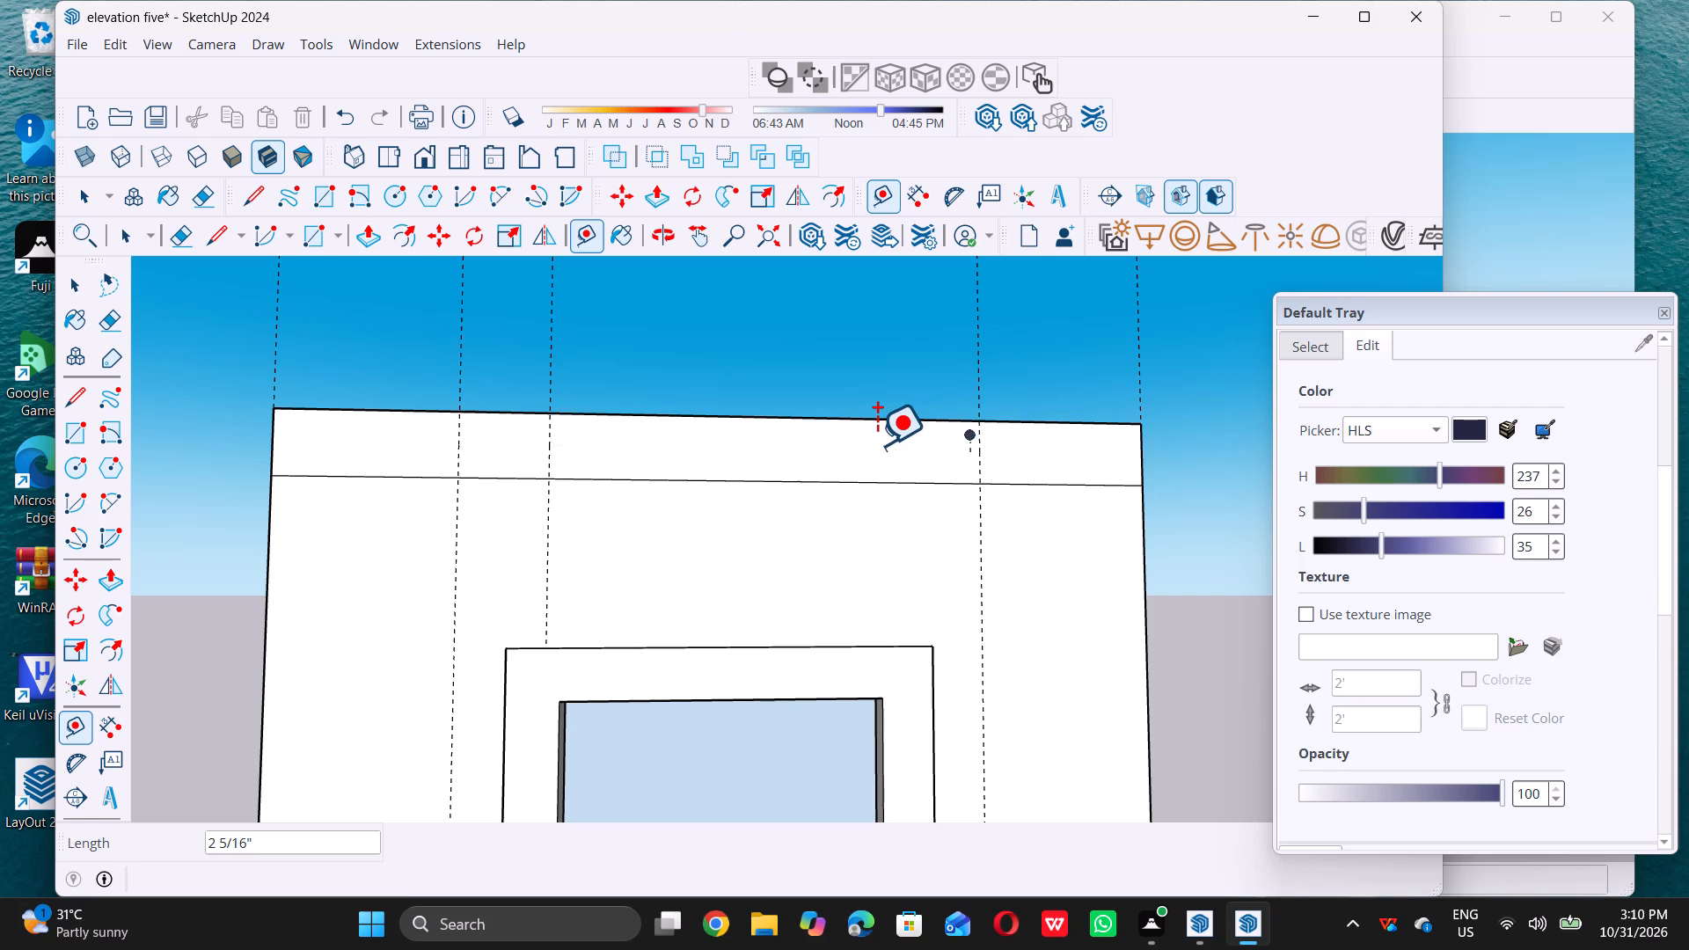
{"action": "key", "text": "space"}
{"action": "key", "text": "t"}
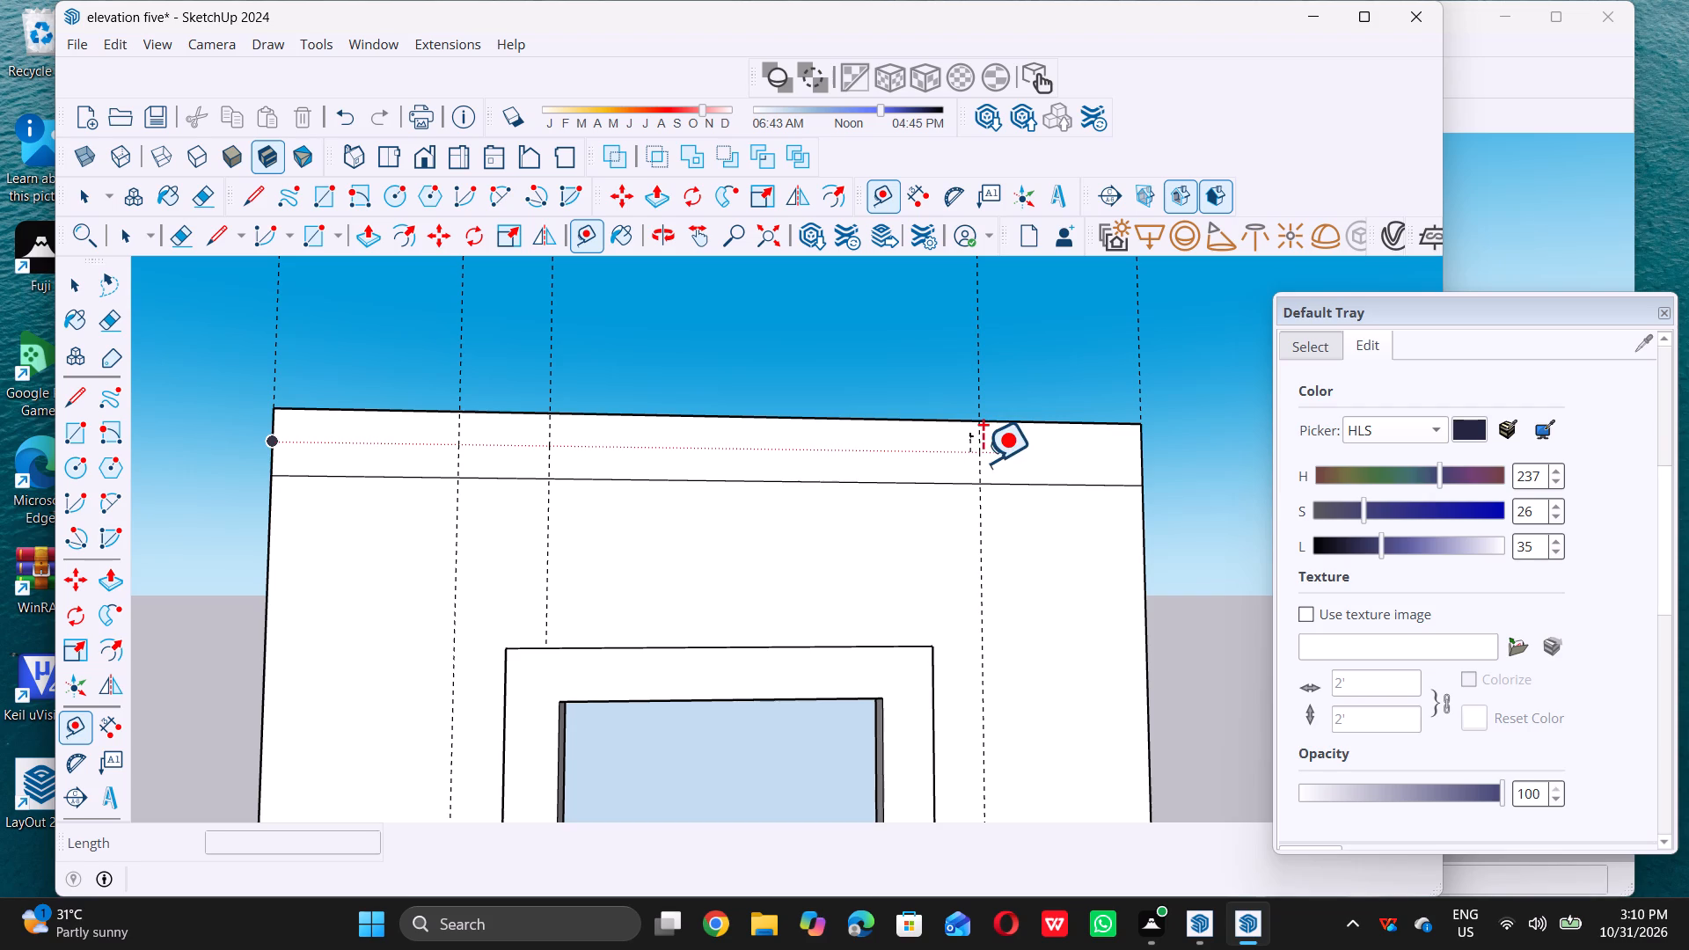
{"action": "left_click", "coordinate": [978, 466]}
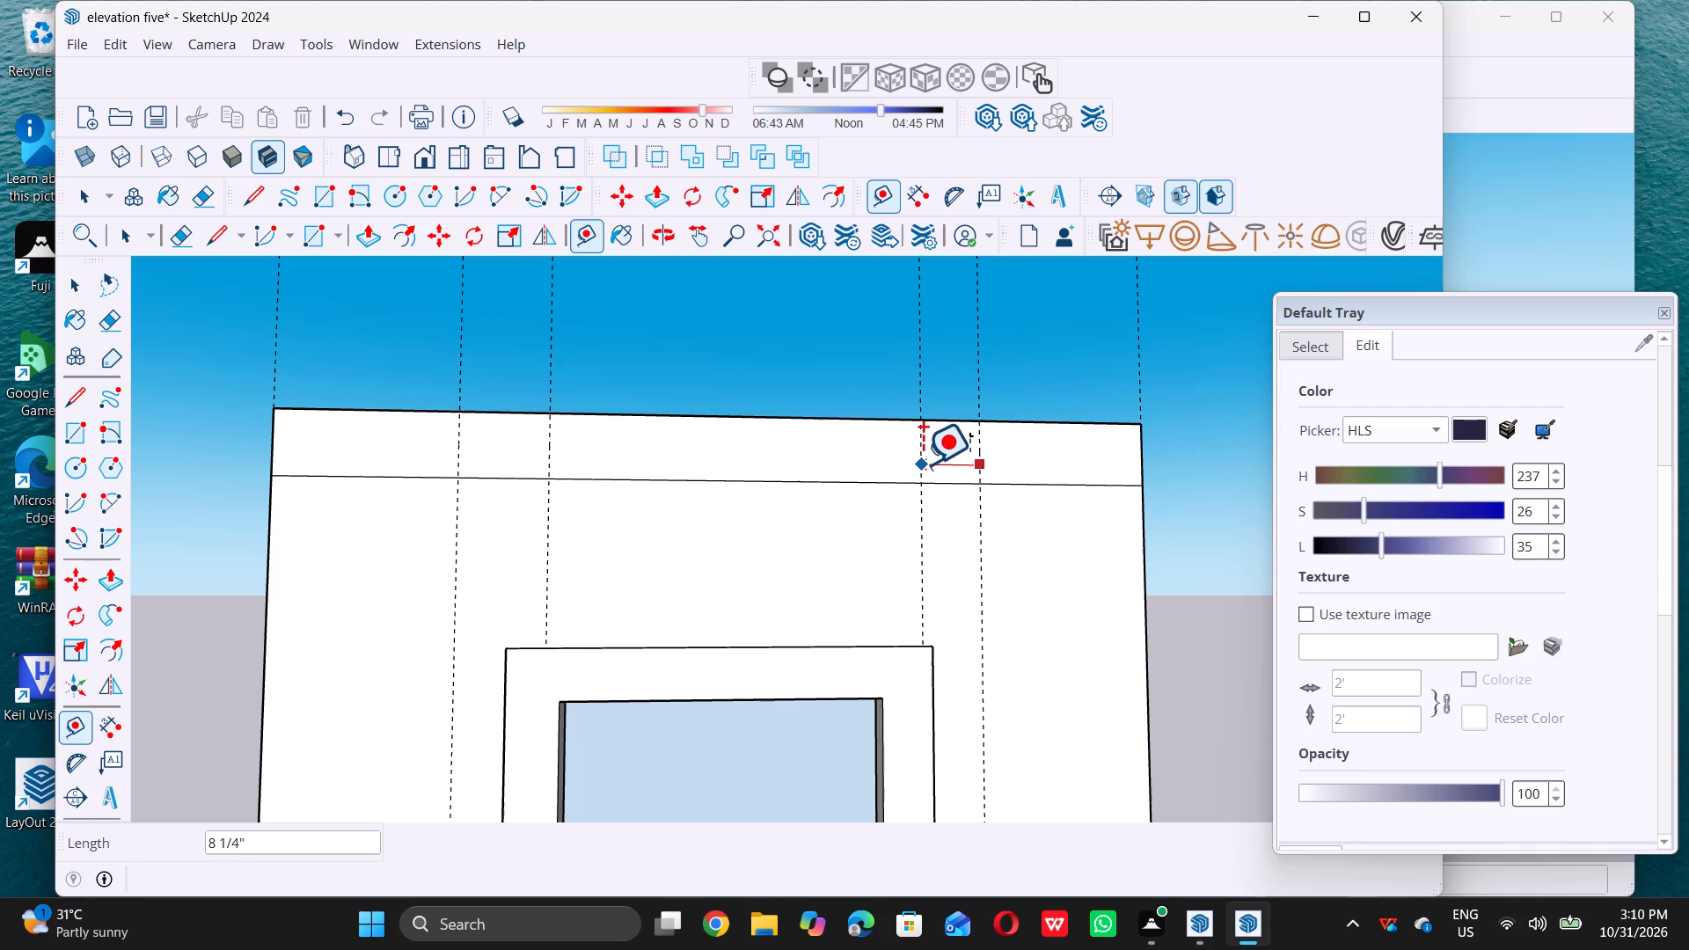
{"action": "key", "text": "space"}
Draw a rectangle about 6 5/8" by 9" on the tower slab's front face, ending at the third guide from the left end.
{"action": "key", "text": "r"}
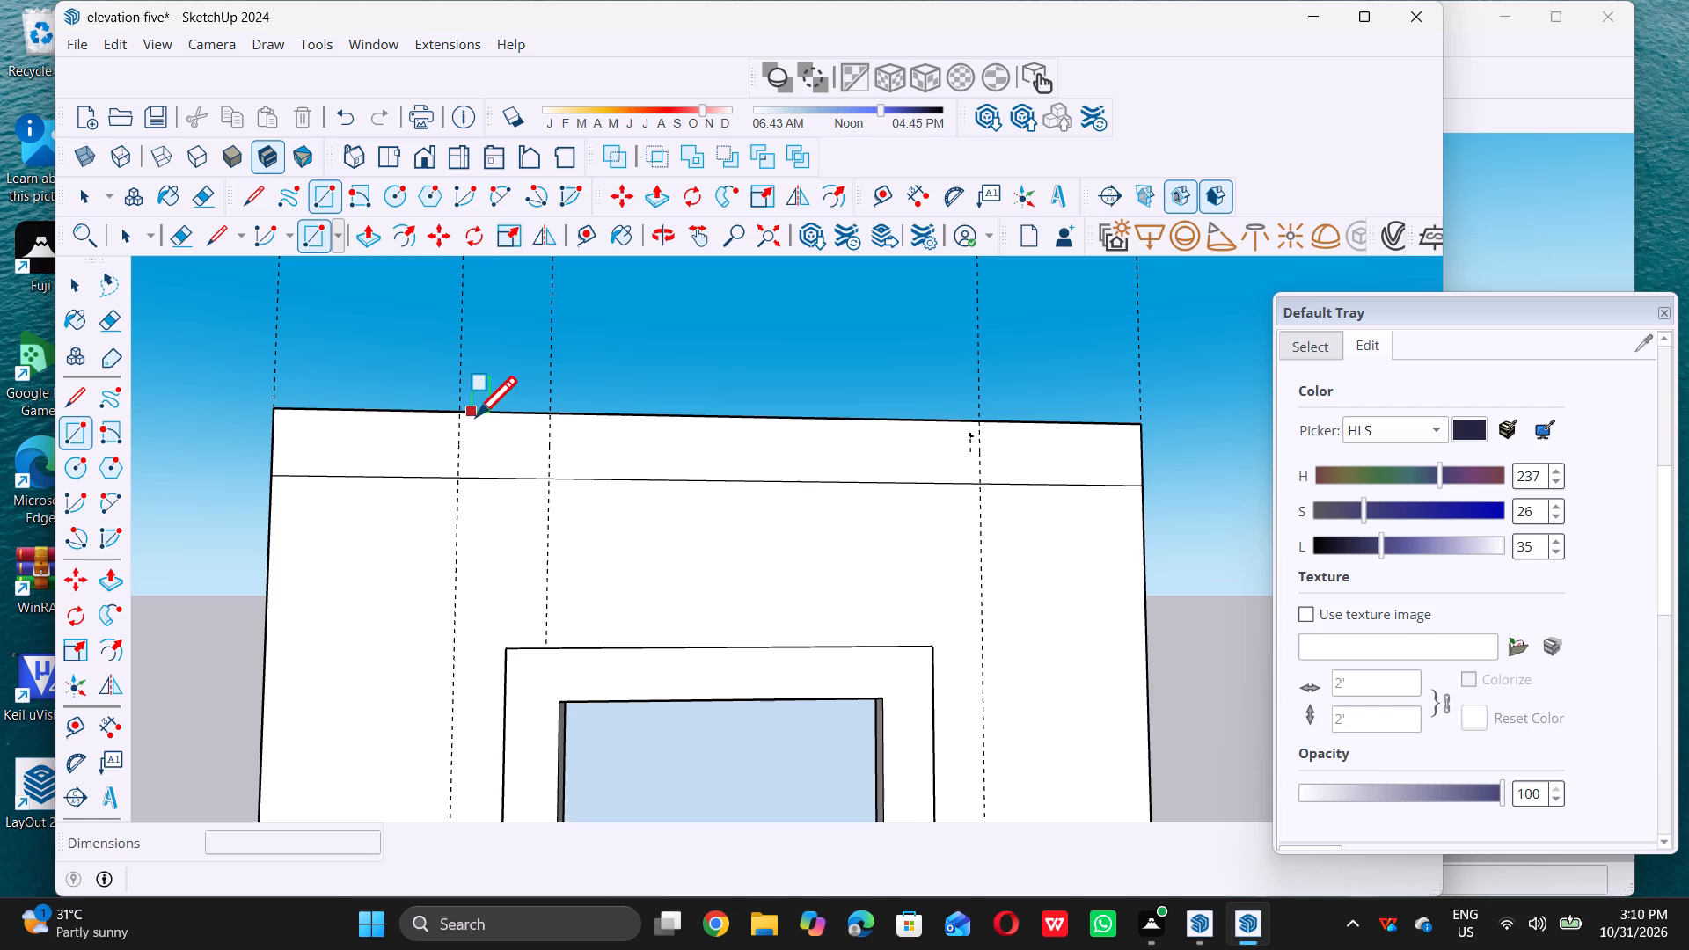
{"action": "left_click", "coordinate": [501, 414]}
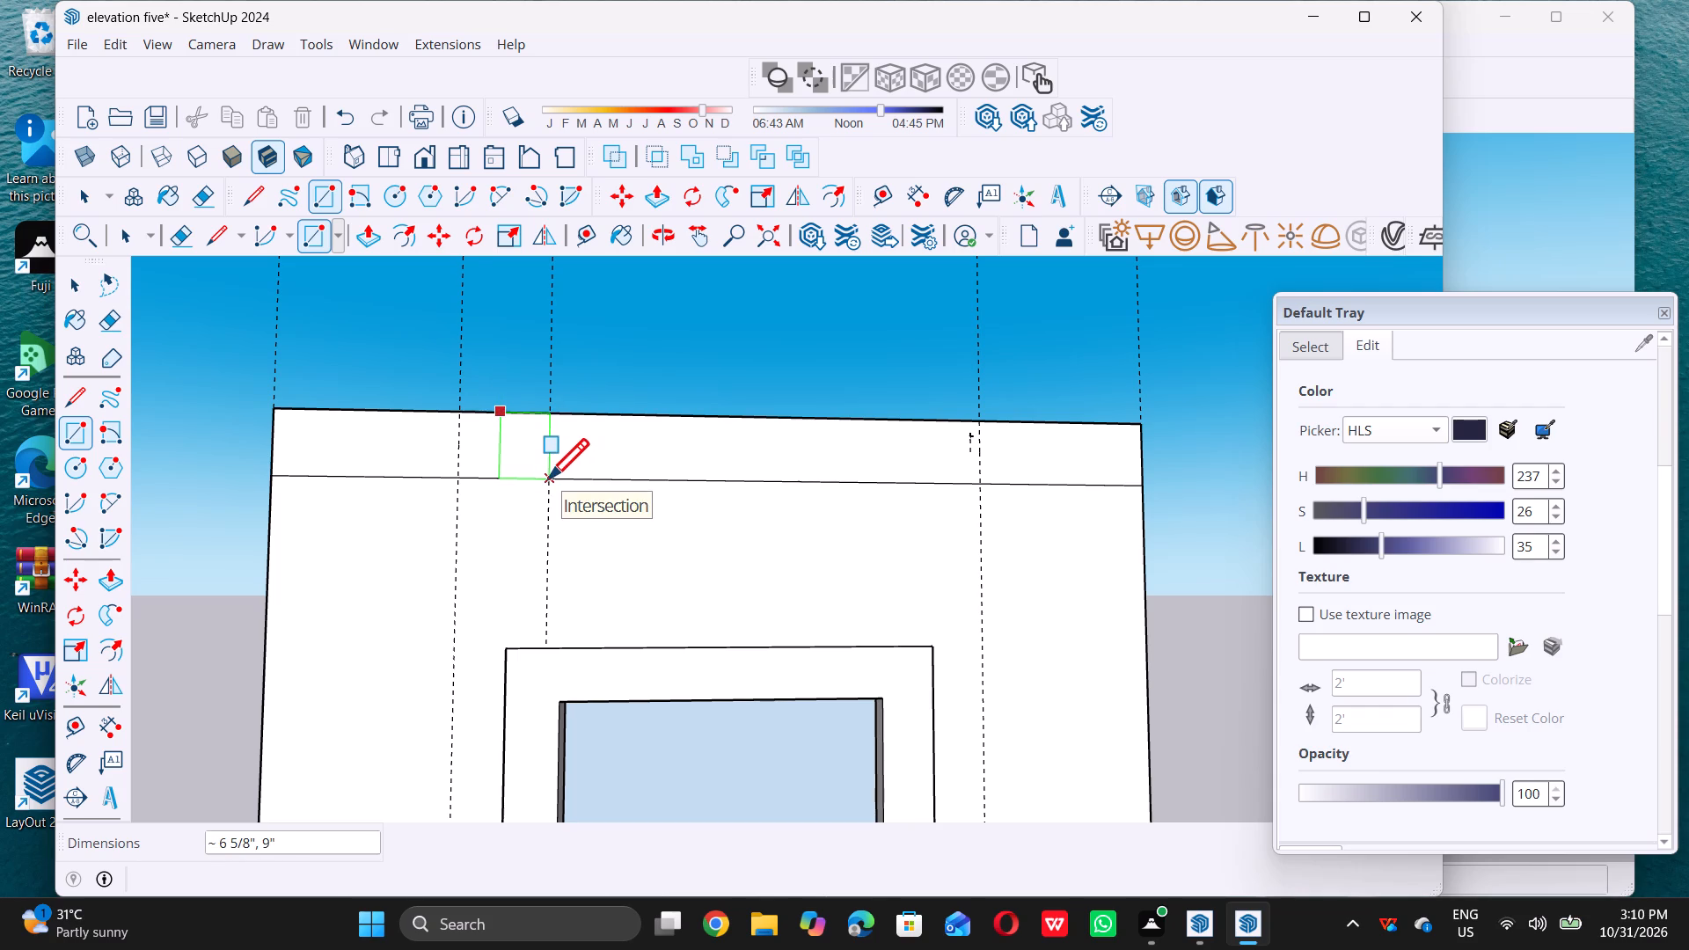
{"action": "triple_click", "coordinate": [548, 477]}
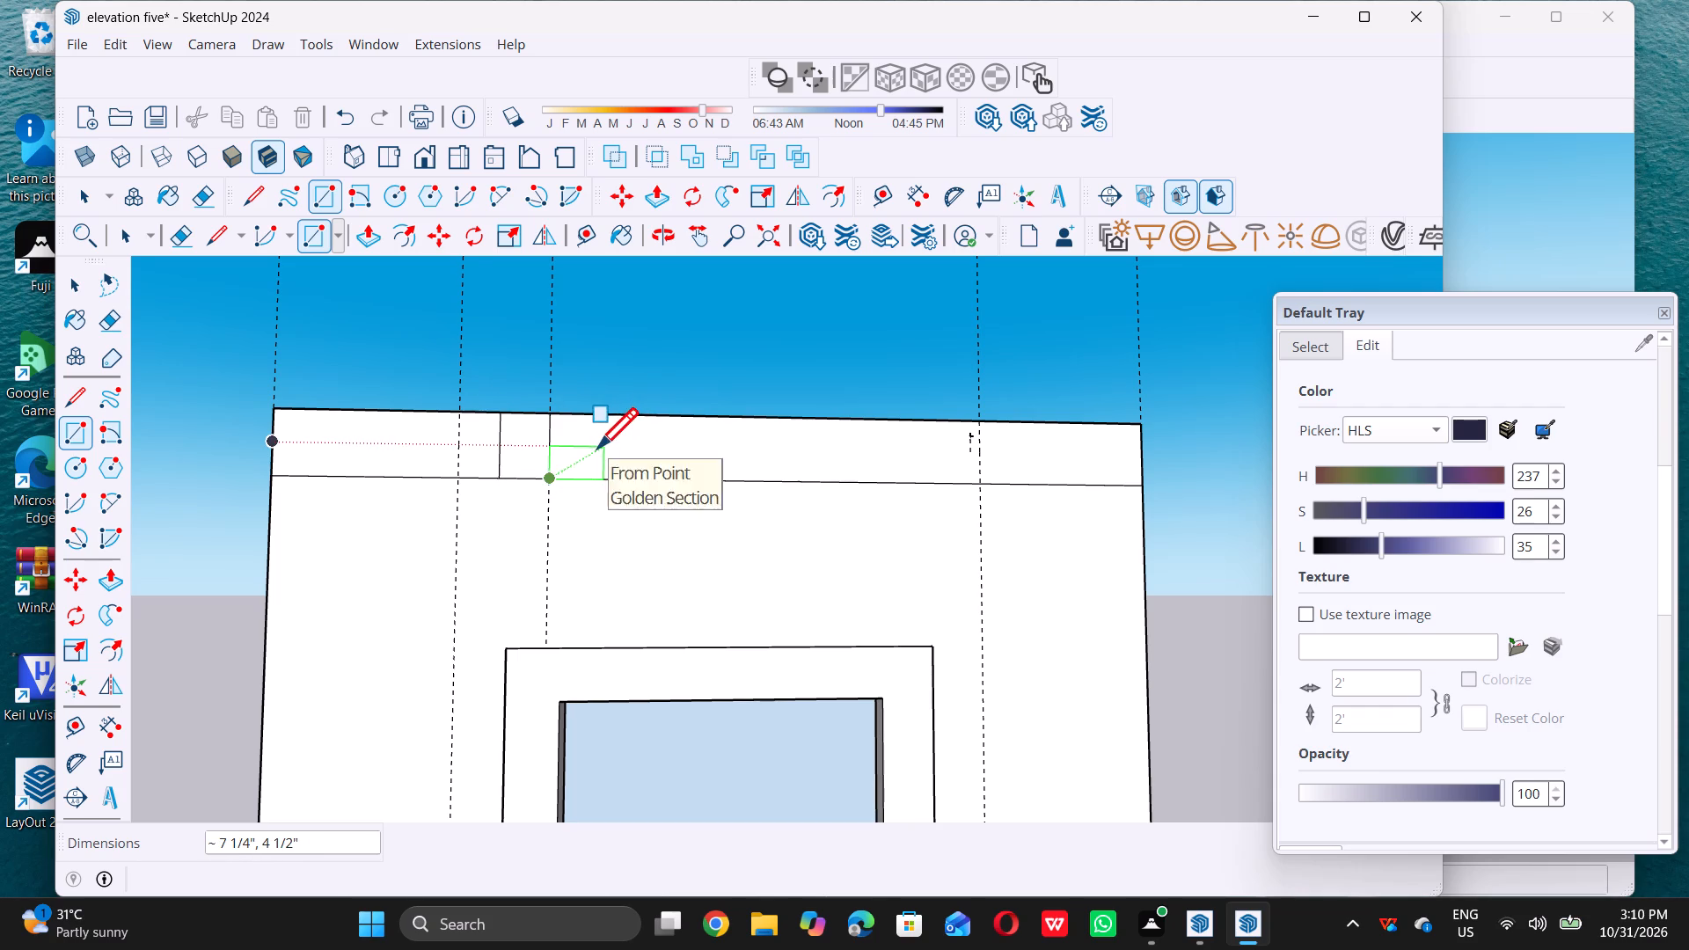
{"action": "key", "text": "space"}
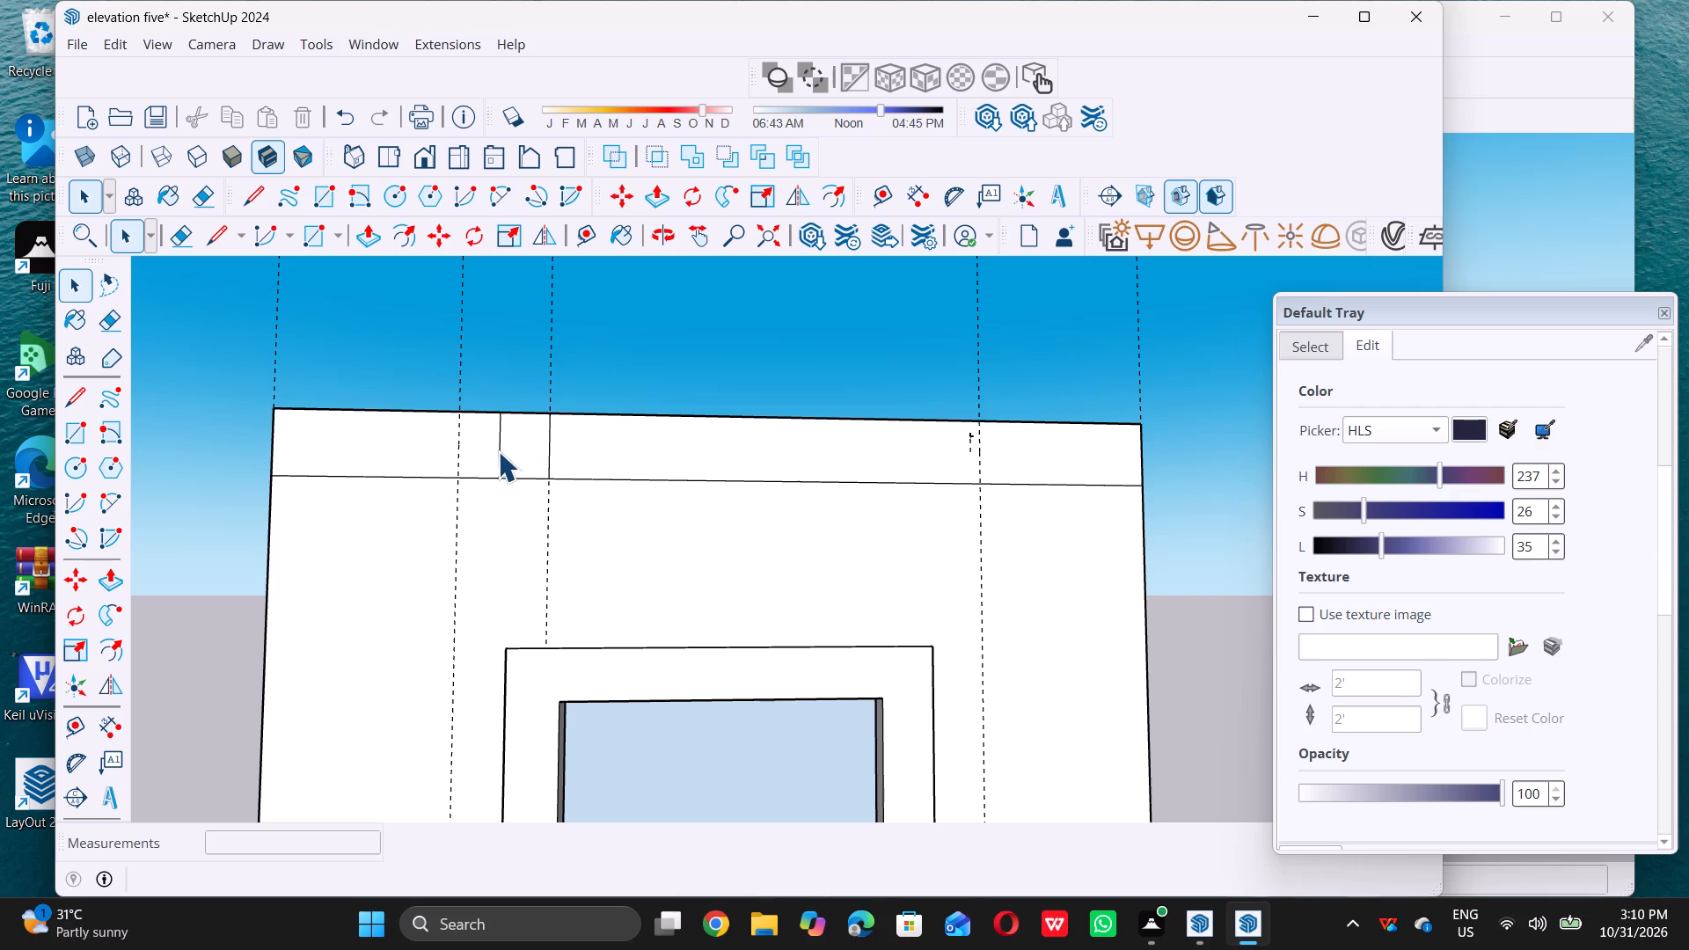
Copy the small rectangle's two vertical edges four times along the tower slab's front face, spaced about 1' apart.
{"action": "left_click", "coordinate": [498, 451]}
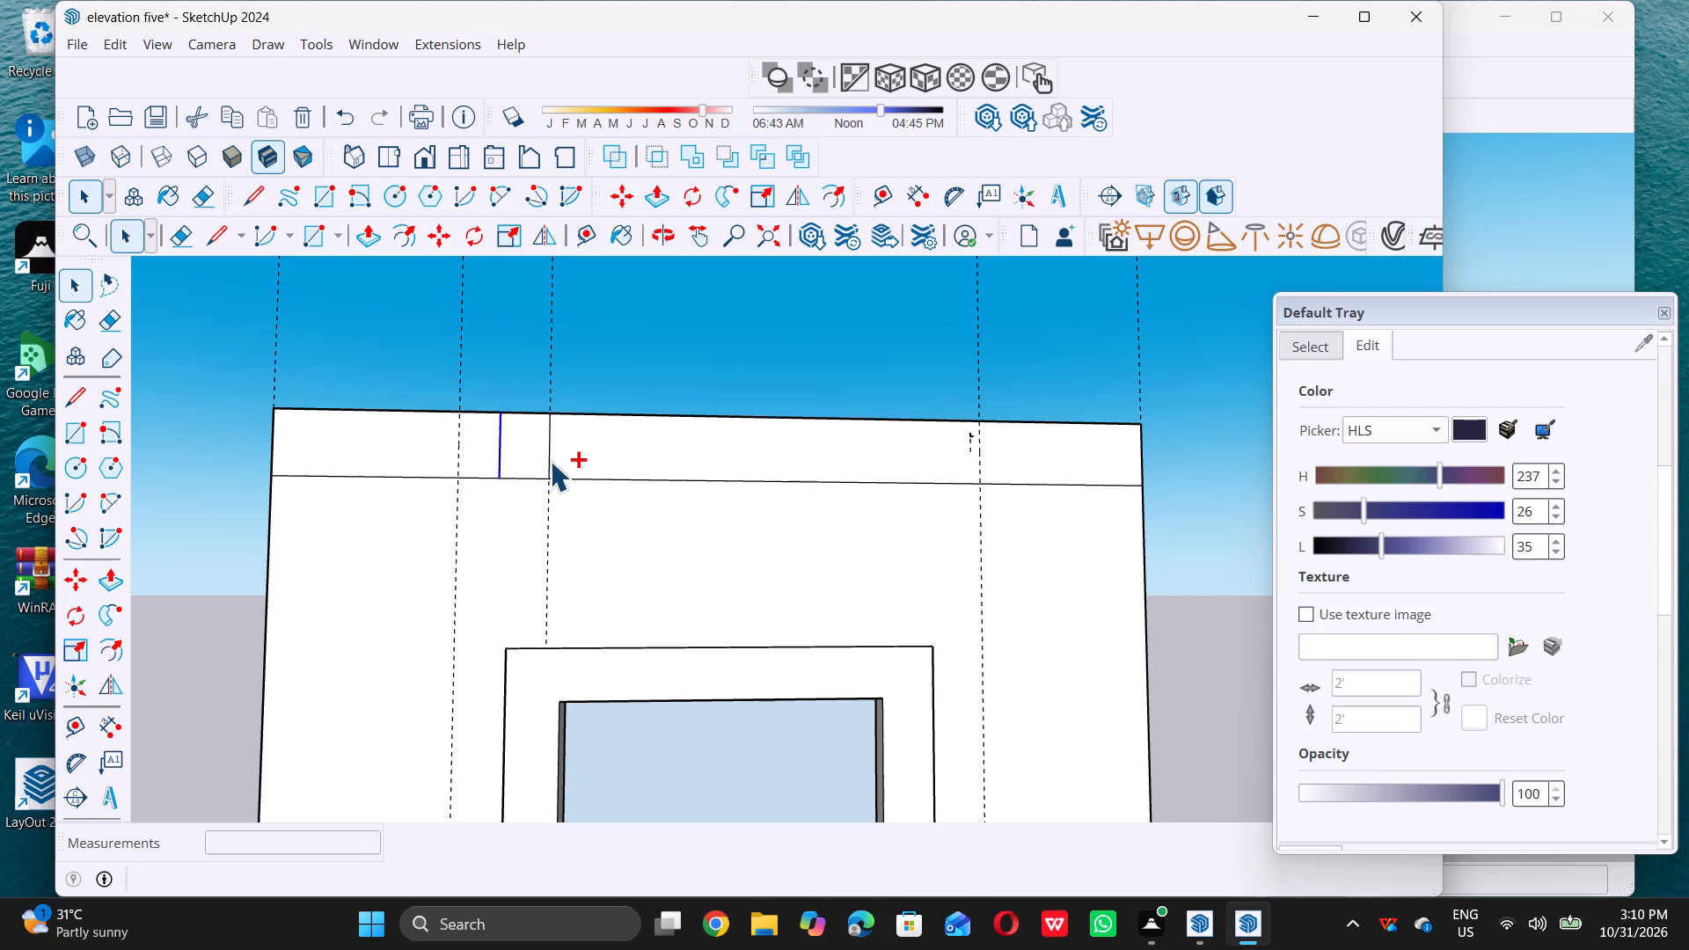
{"action": "left_click", "coordinate": [547, 459], "text": "ctrl"}
{"action": "key", "text": "m"}
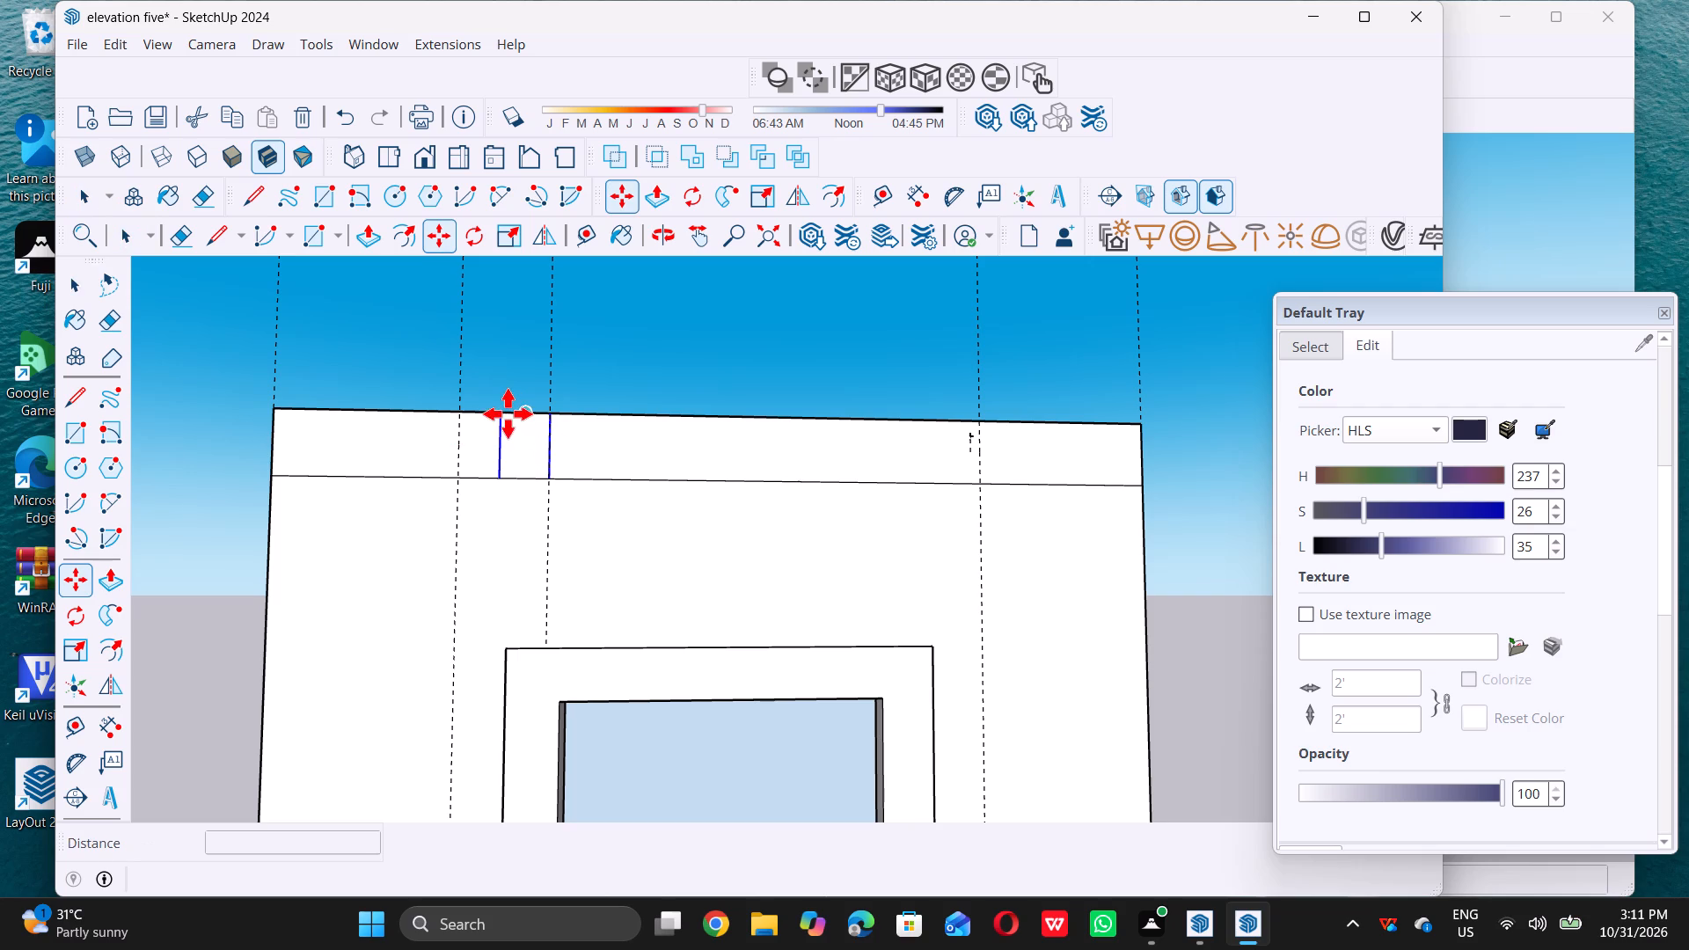
{"action": "left_click", "coordinate": [506, 411]}
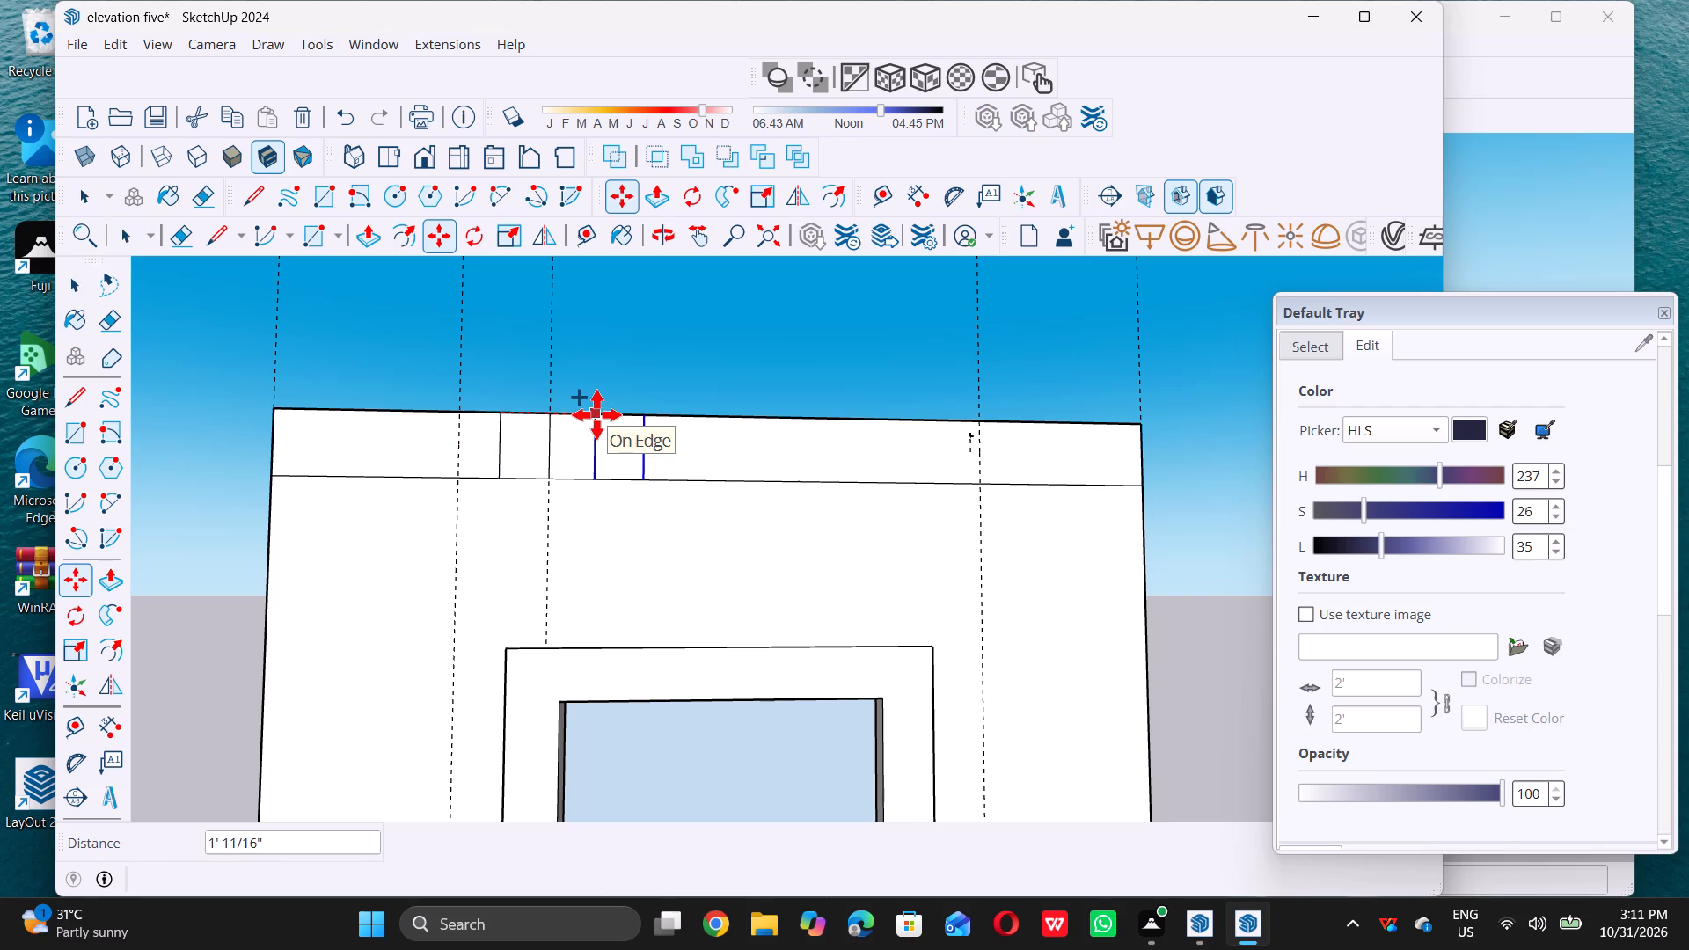
{"action": "triple_click", "coordinate": [596, 414]}
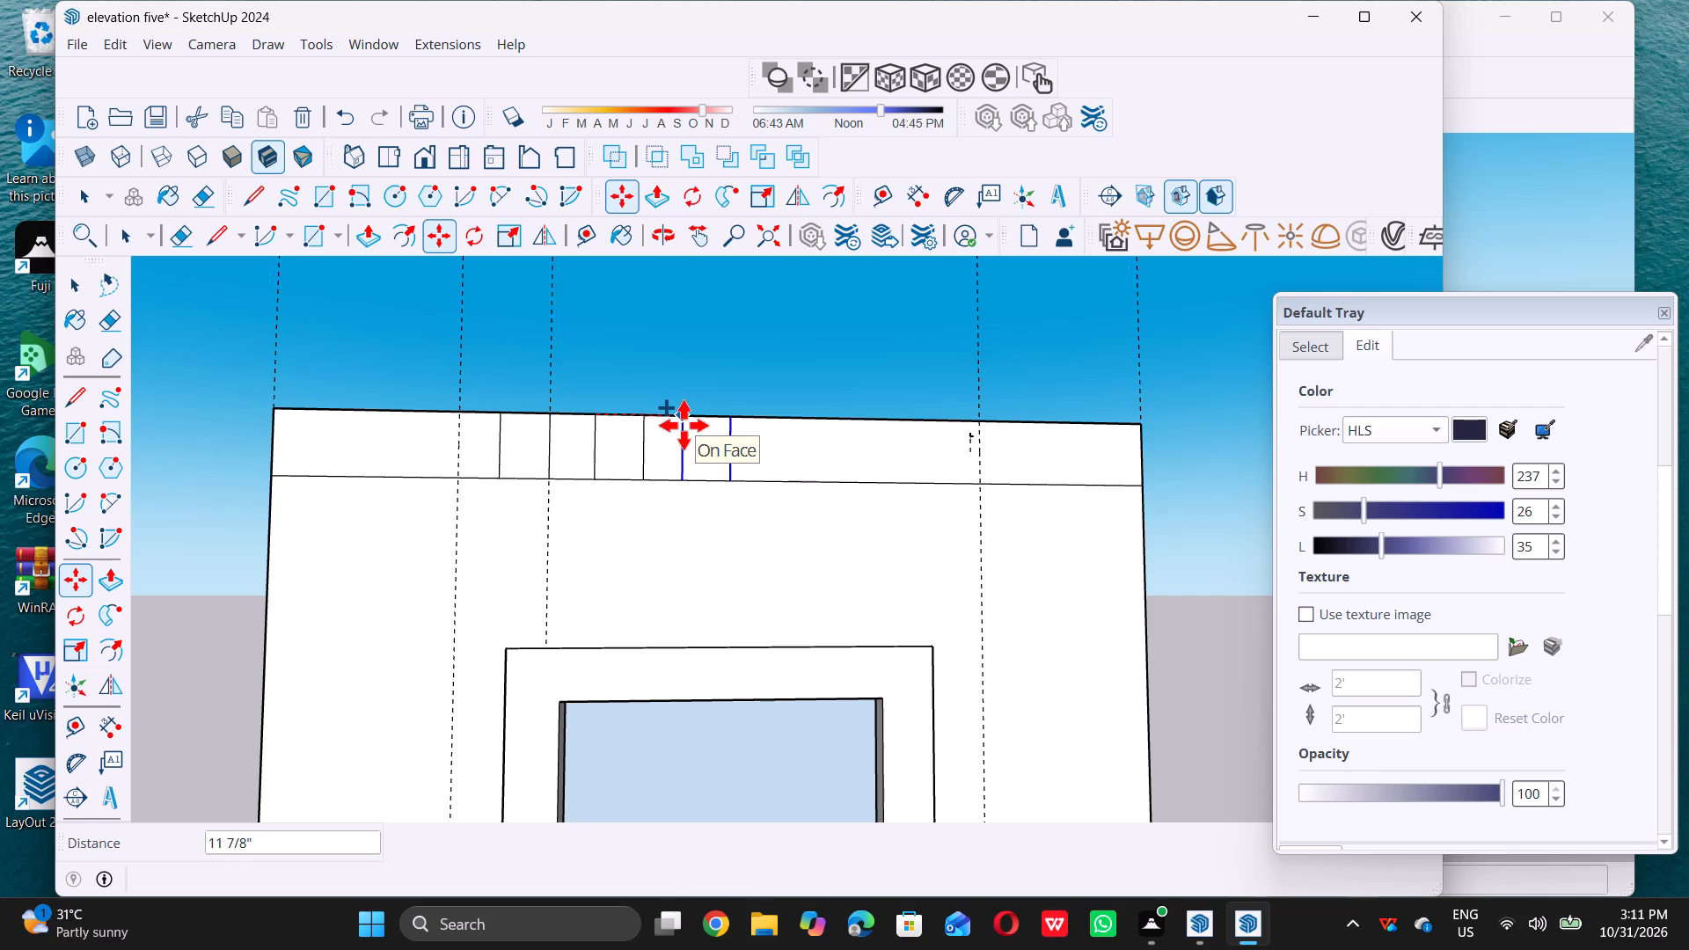
{"action": "left_click", "coordinate": [683, 423]}
{"action": "double_click", "coordinate": [683, 423]}
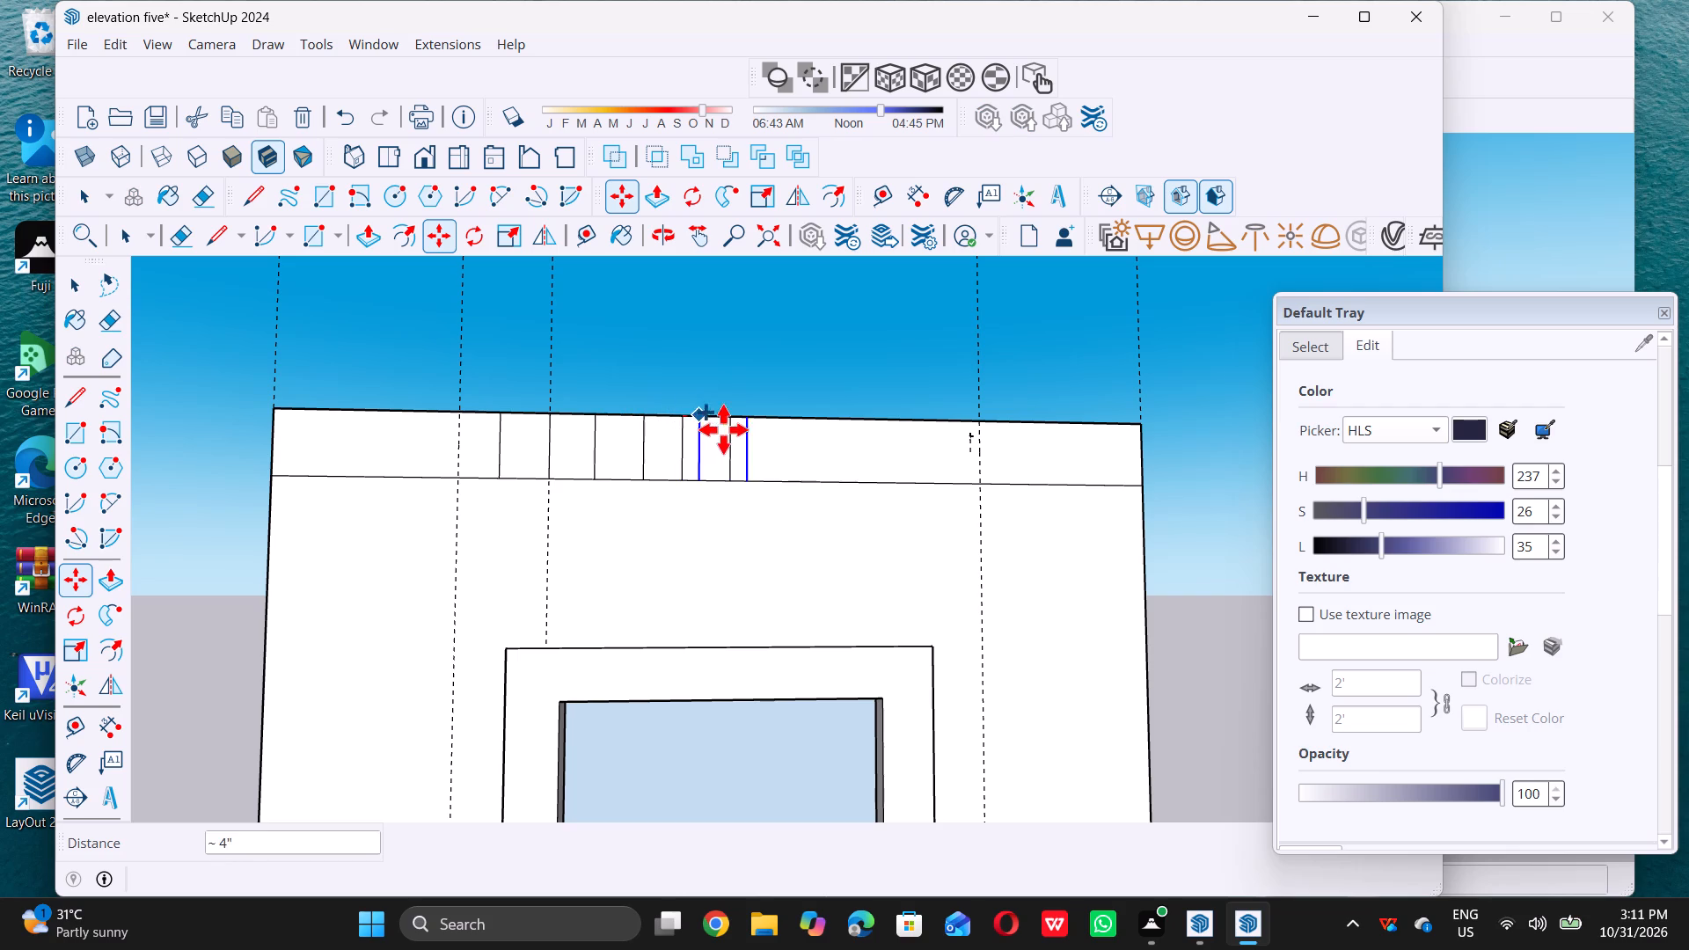
{"action": "triple_click", "coordinate": [769, 422]}
{"action": "triple_click", "coordinate": [769, 422]}
{"action": "double_click", "coordinate": [769, 422]}
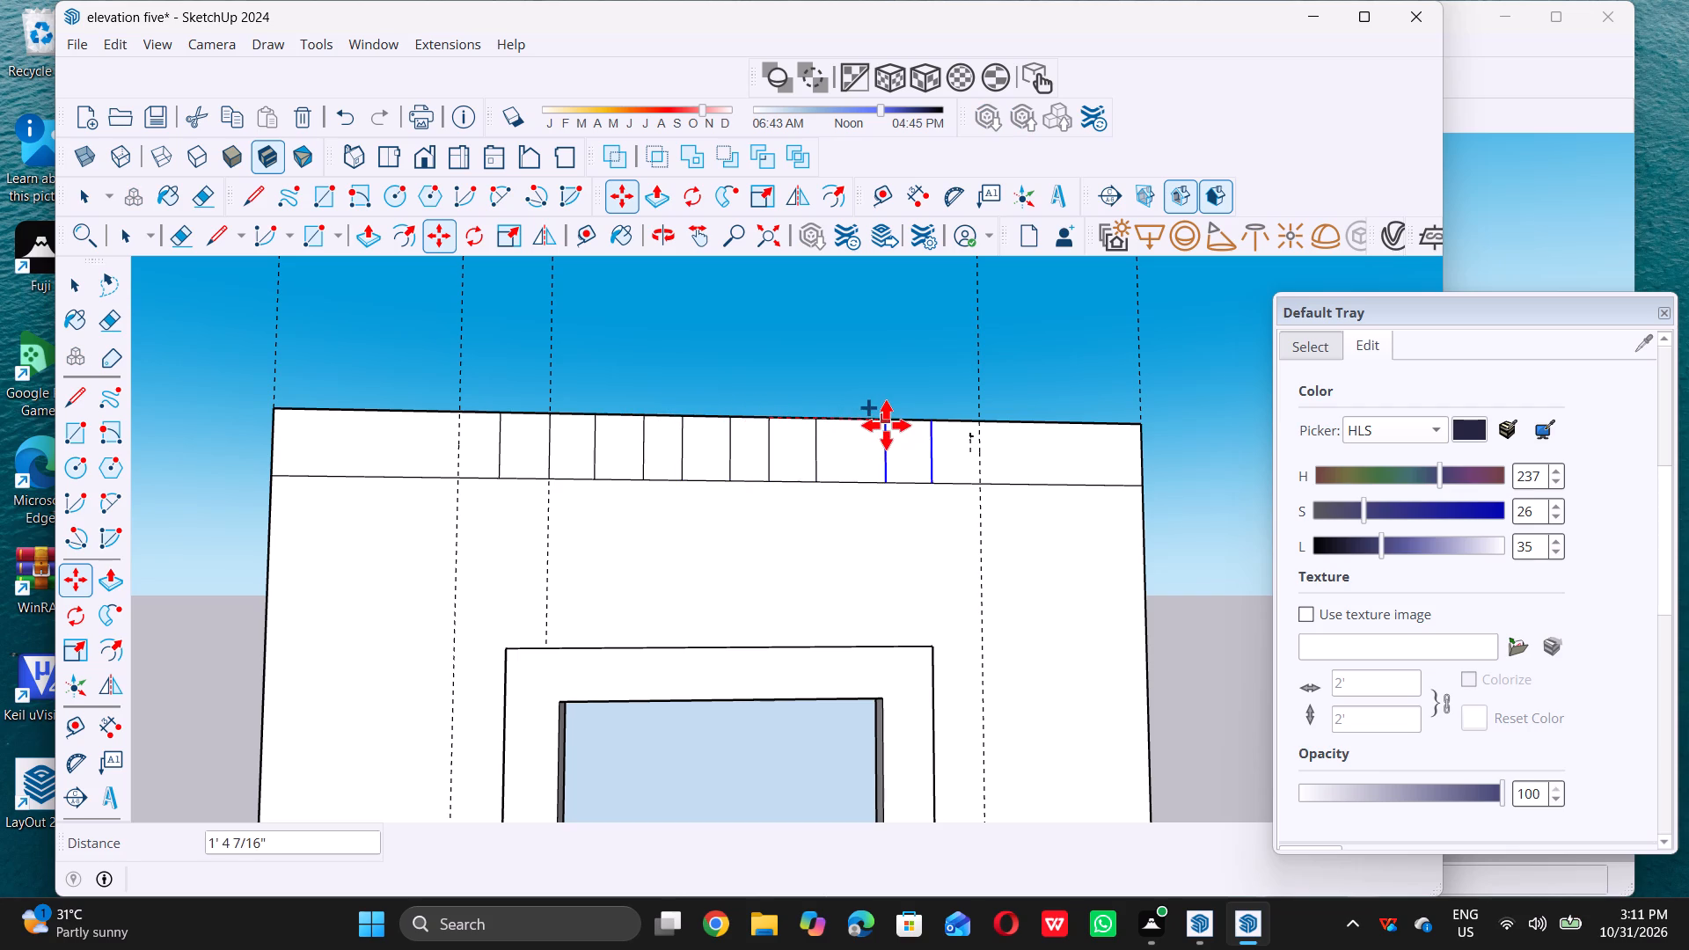
{"action": "triple_click", "coordinate": [866, 426]}
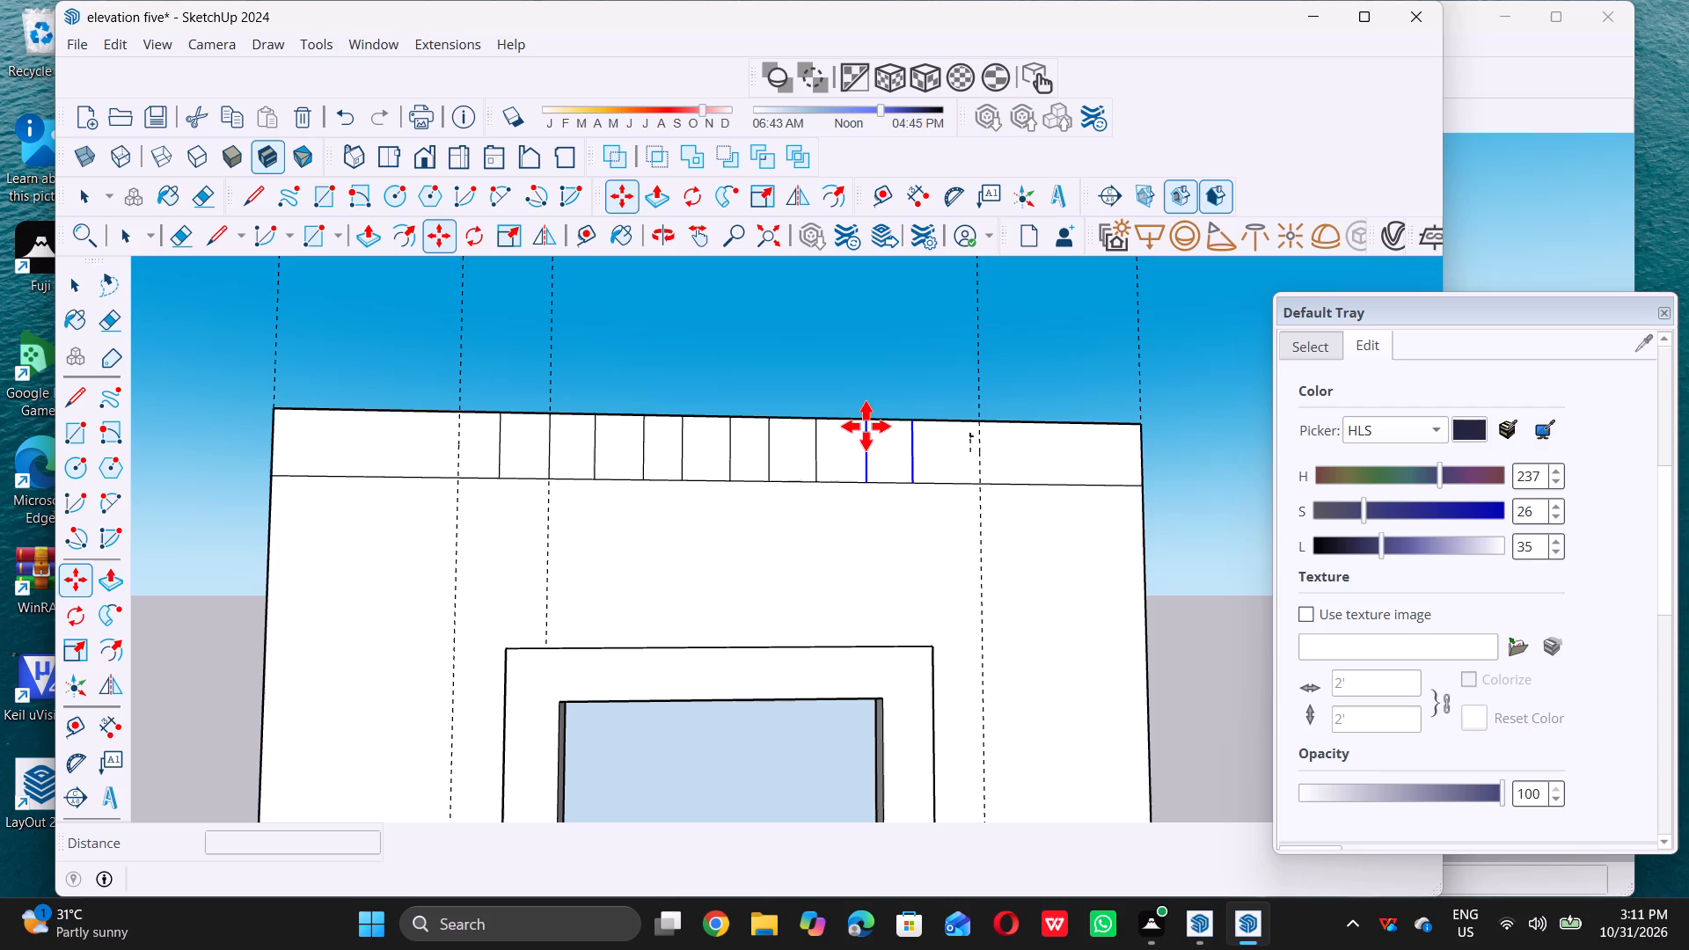
{"action": "key", "text": "space"}
Draw a 2' by 9" rectangle at the left end of the tower slab's front face, up to the 2' guide.
{"action": "scroll", "coordinate": [874, 444], "scroll_direction": "down", "scroll_amount": 2}
{"action": "scroll", "coordinate": [677, 488], "scroll_direction": "up", "scroll_amount": 5}
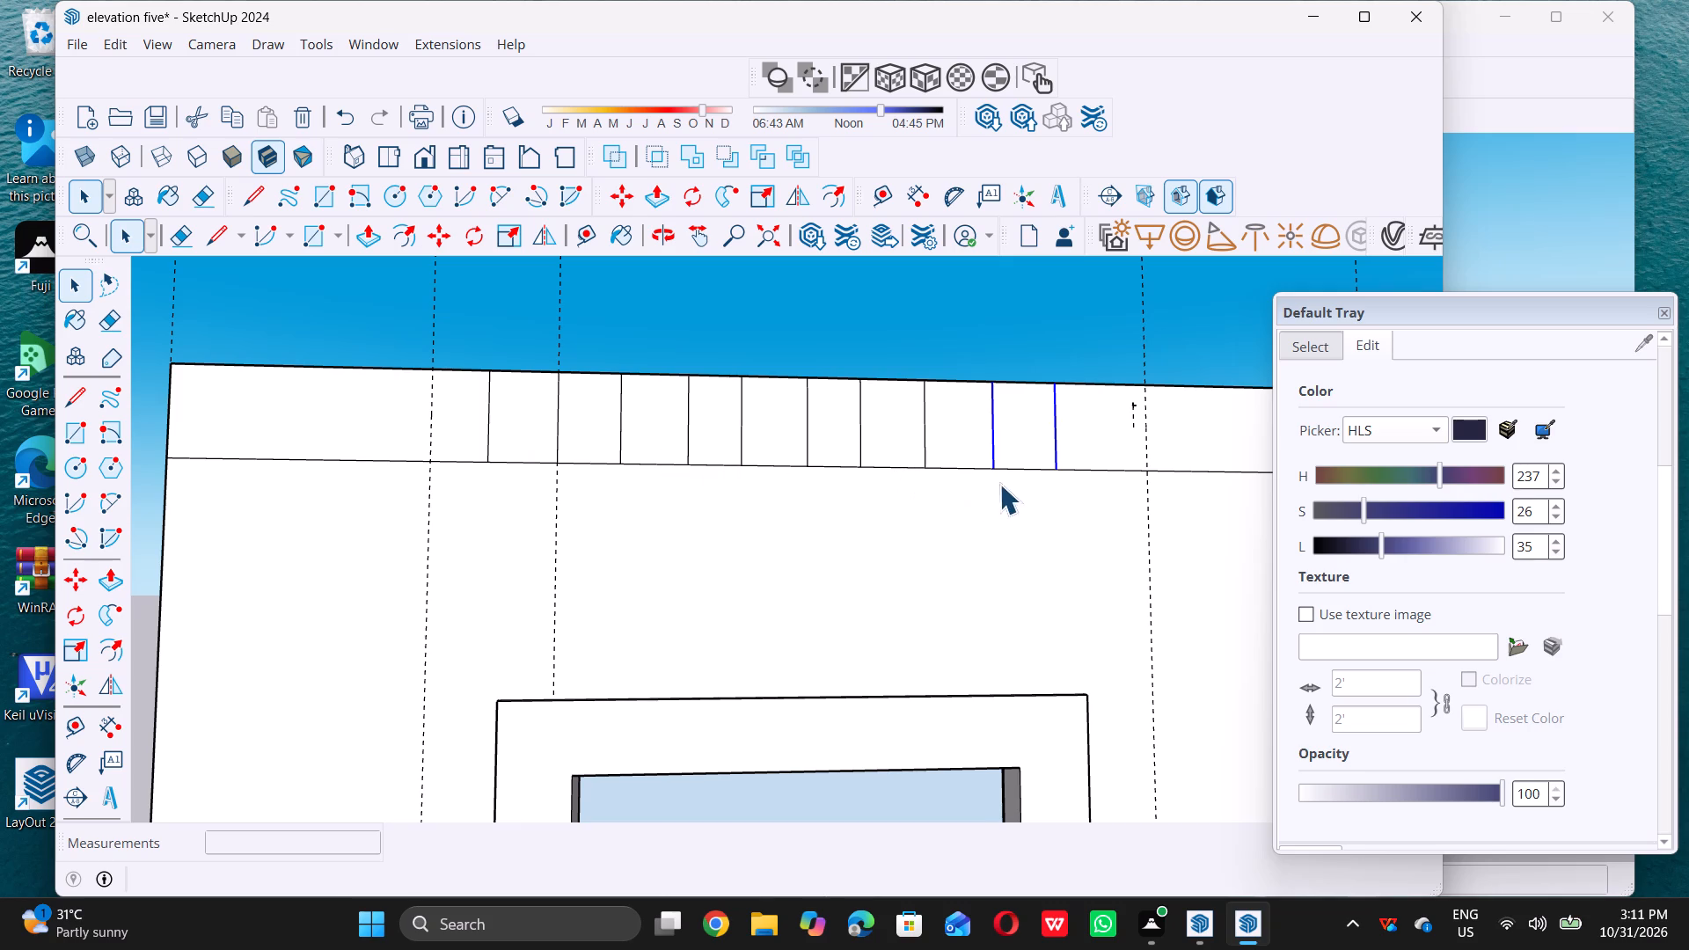
{"action": "scroll", "coordinate": [633, 435], "scroll_direction": "down", "scroll_amount": 5}
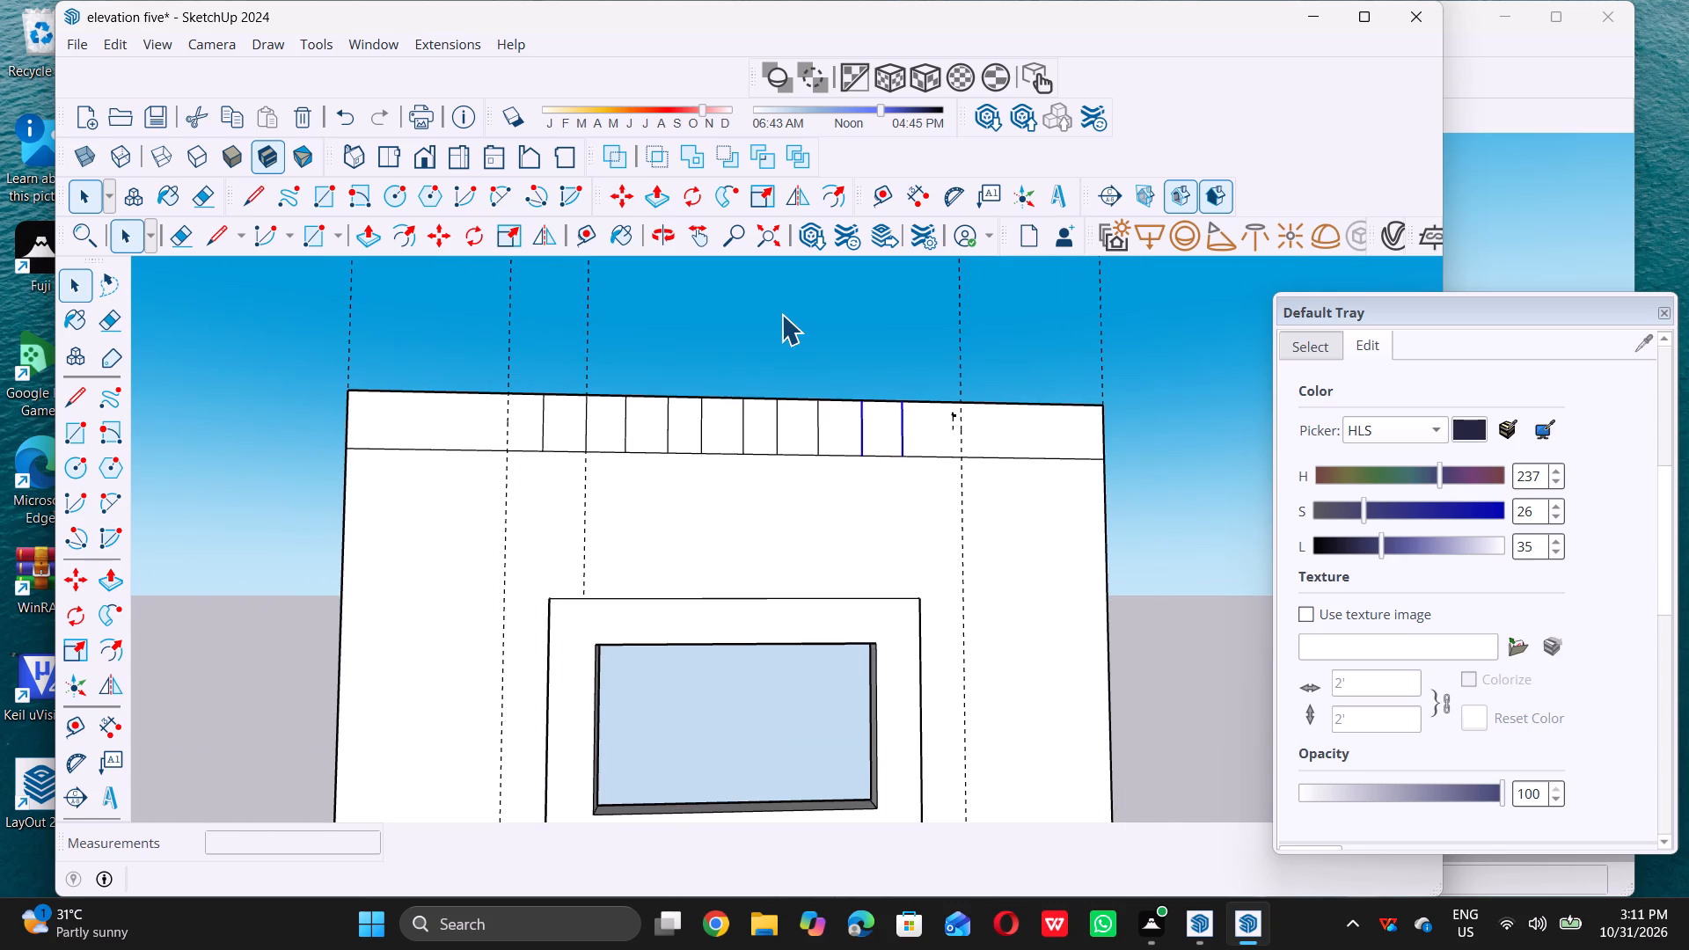
{"action": "double_click", "coordinate": [781, 314]}
{"action": "scroll", "coordinate": [775, 311], "scroll_direction": "down", "scroll_amount": 3}
{"action": "middle_click_drag", "start_coordinate": [775, 318], "coordinate": [749, 375]}
{"action": "scroll", "coordinate": [565, 377], "scroll_direction": "up", "scroll_amount": 5}
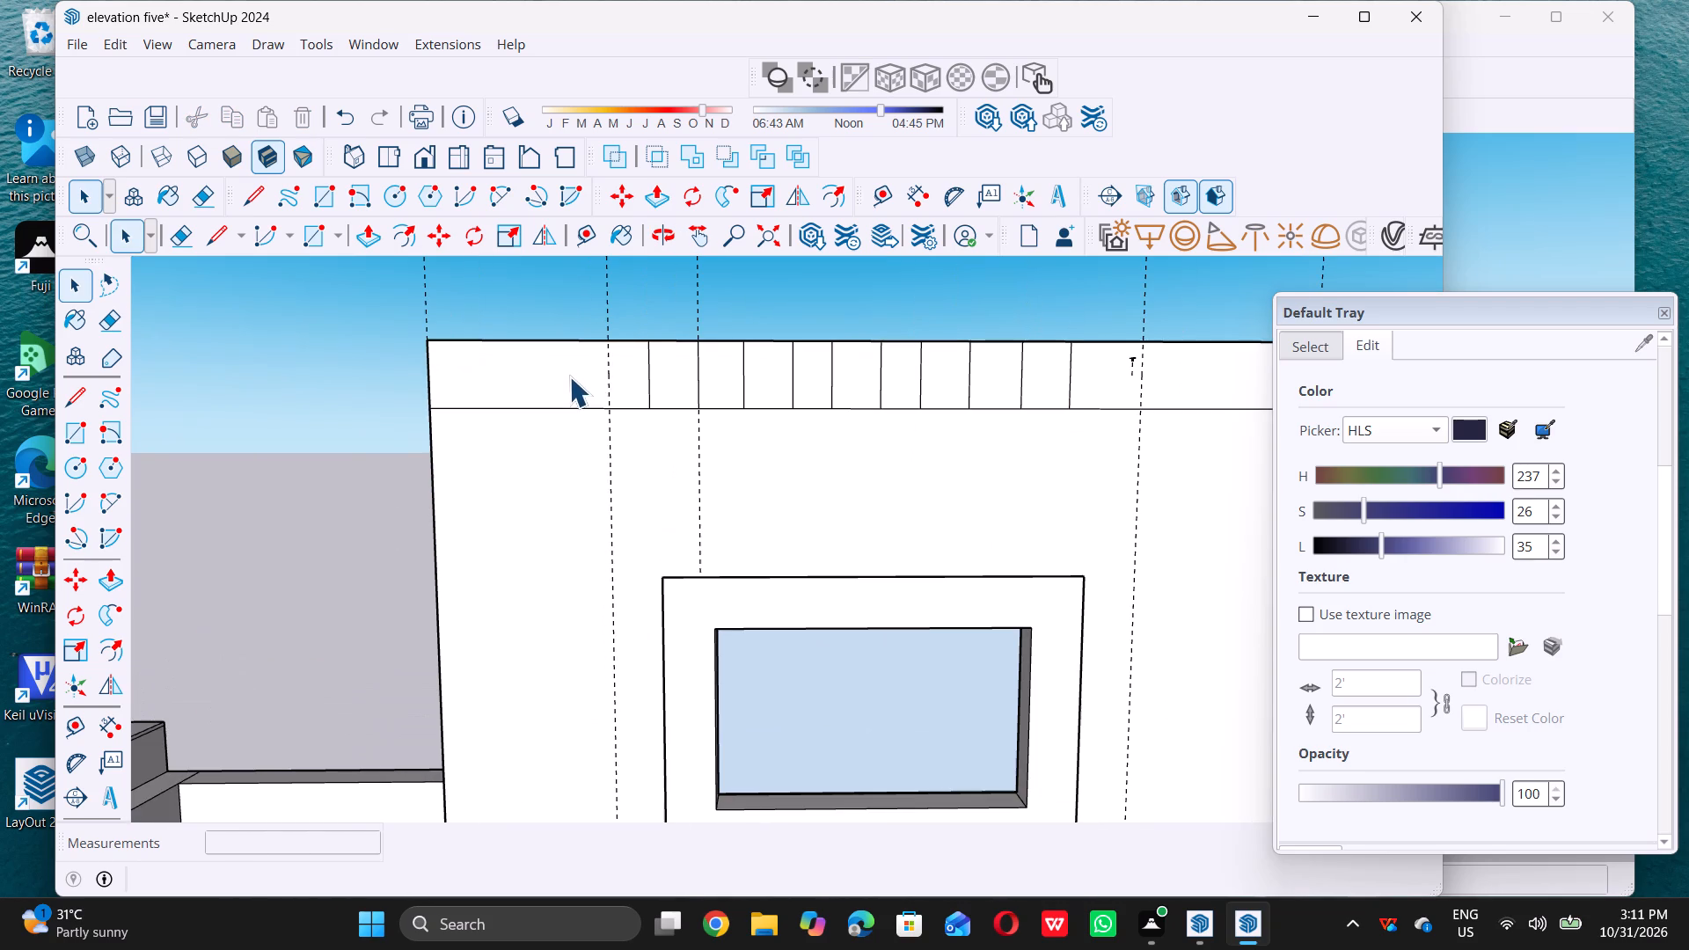
{"action": "key", "text": "r"}
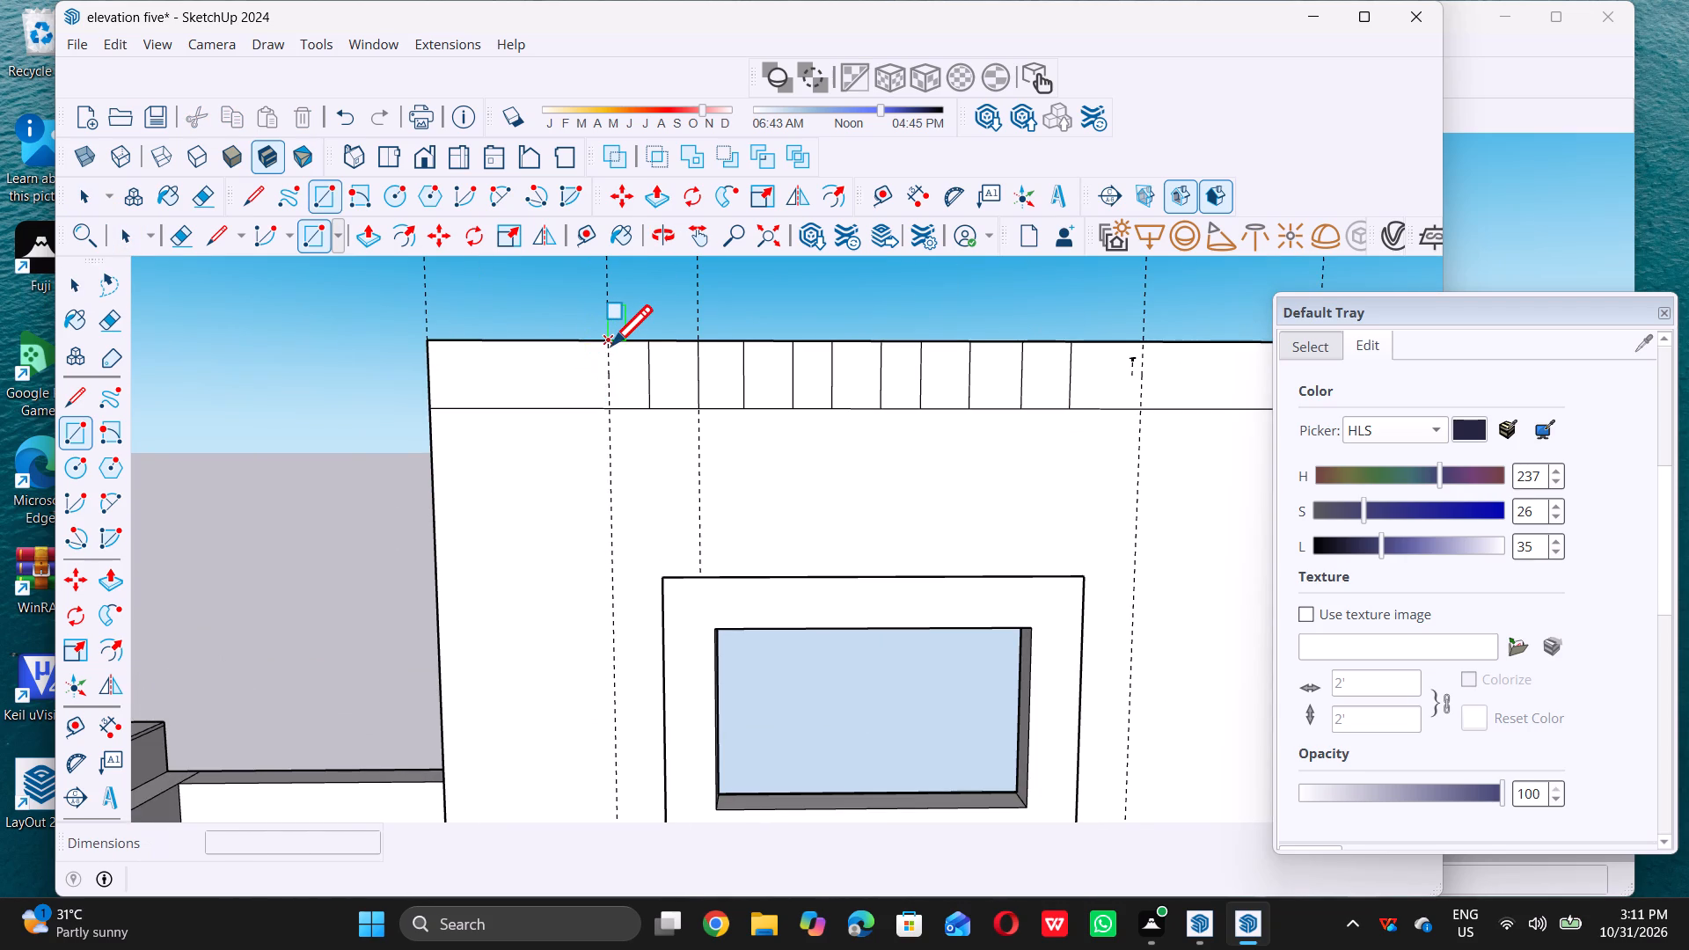
{"action": "left_click", "coordinate": [612, 344]}
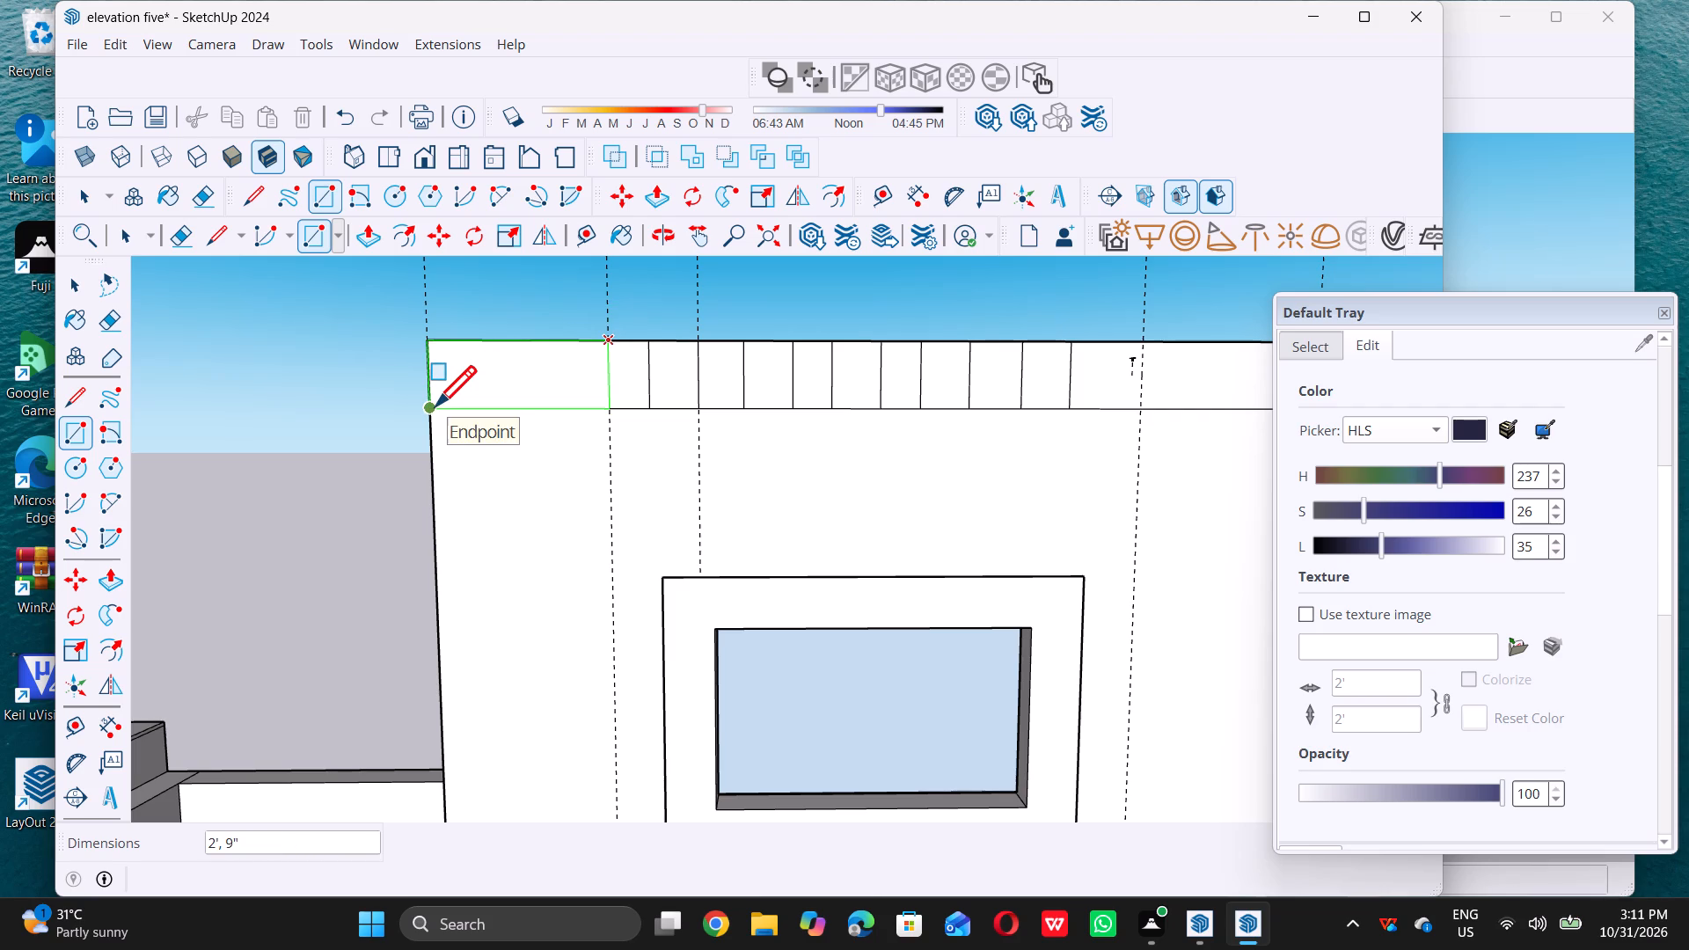
{"action": "double_click", "coordinate": [435, 406]}
Draw a 2' by 9" rectangle at the right end of the tower slab's front face, starting from the 2' guide.
{"action": "scroll", "coordinate": [435, 406], "scroll_direction": "down", "scroll_amount": 8}
{"action": "scroll", "coordinate": [881, 380], "scroll_direction": "up", "scroll_amount": 2}
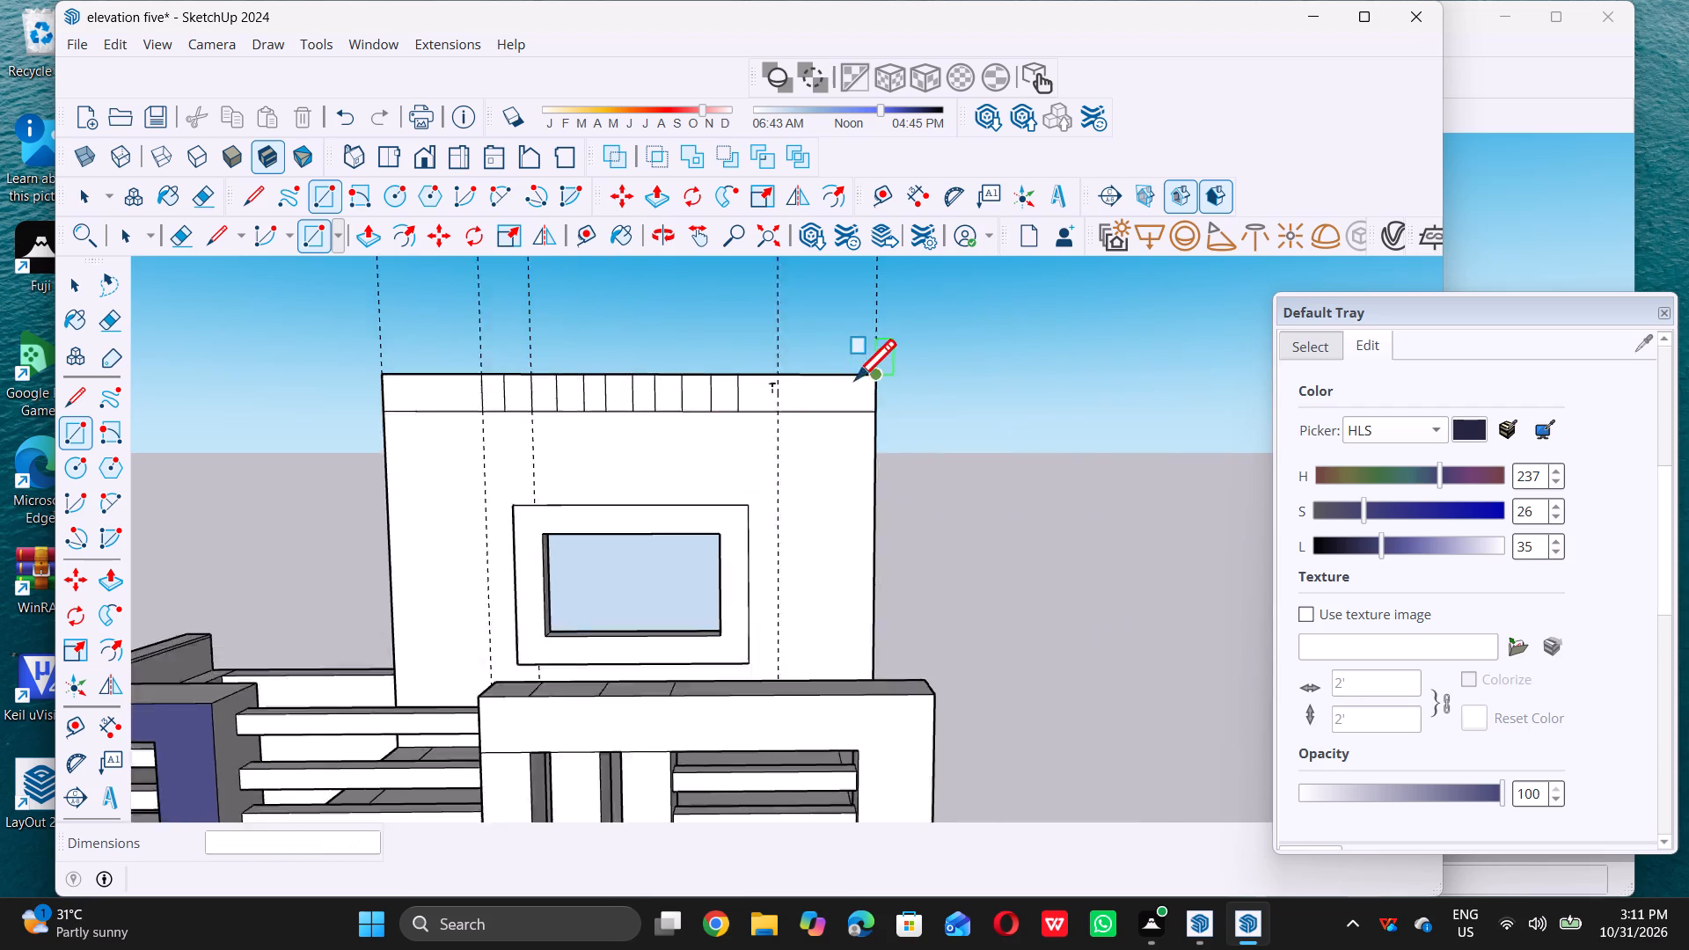
{"action": "scroll", "coordinate": [855, 379], "scroll_direction": "up", "scroll_amount": 4}
{"action": "double_click", "coordinate": [735, 375]}
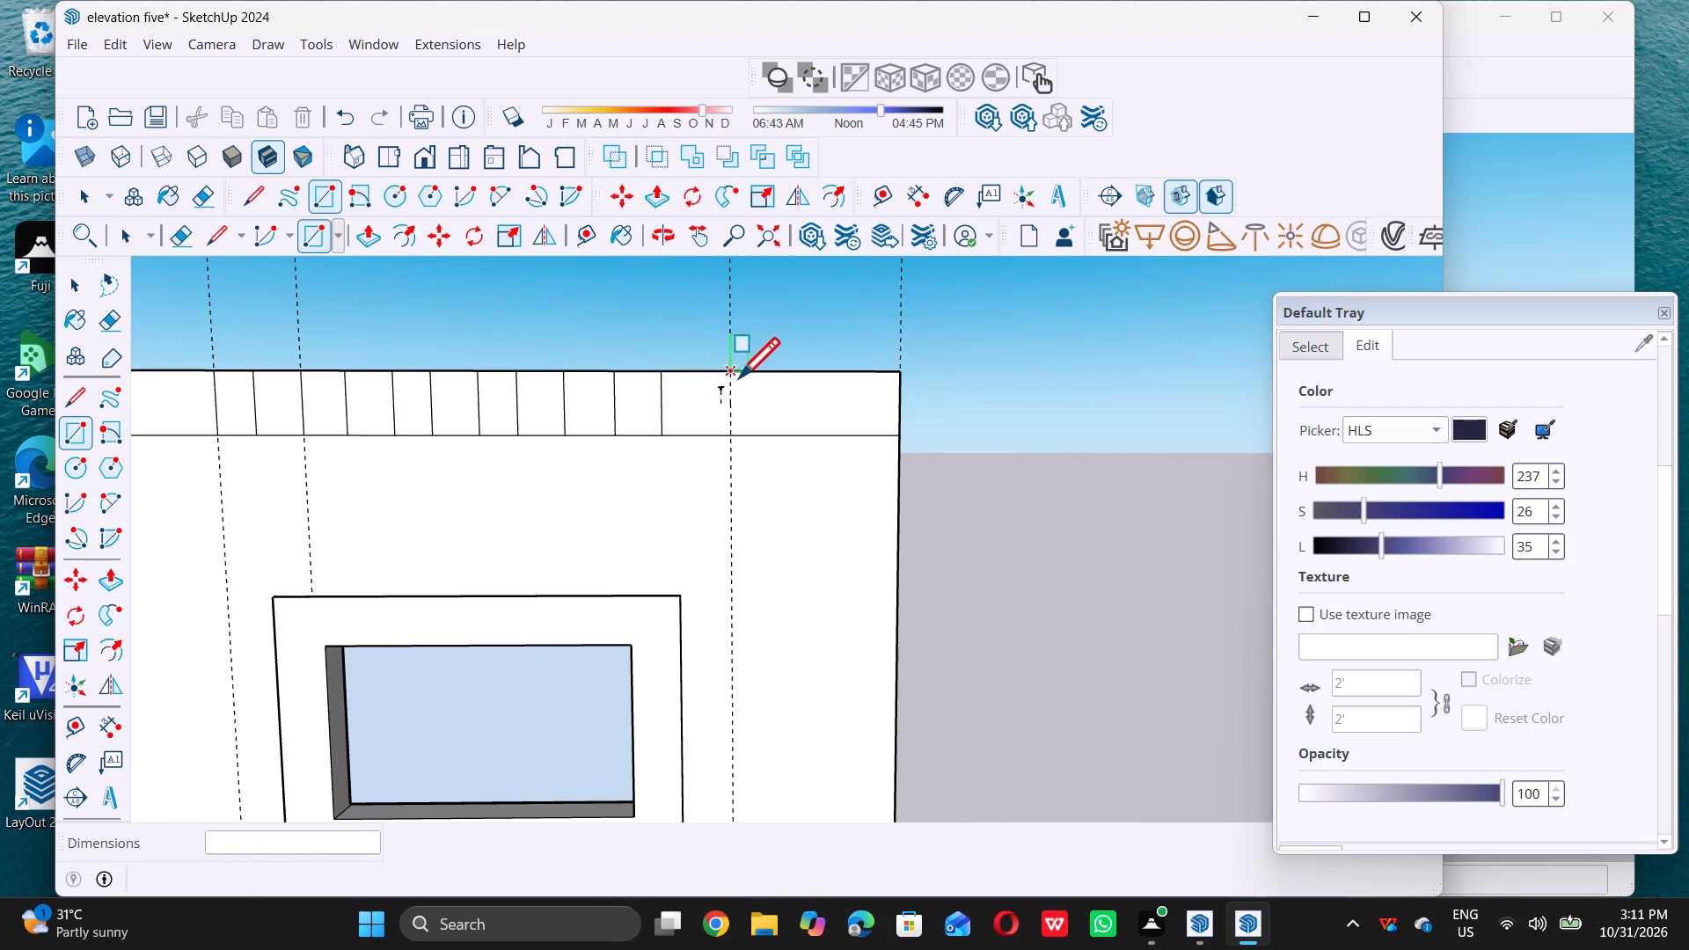
{"action": "left_click", "coordinate": [895, 435]}
{"action": "key", "text": "space"}
Delete all guides from the model.
{"action": "scroll", "coordinate": [912, 432], "scroll_direction": "down", "scroll_amount": 11}
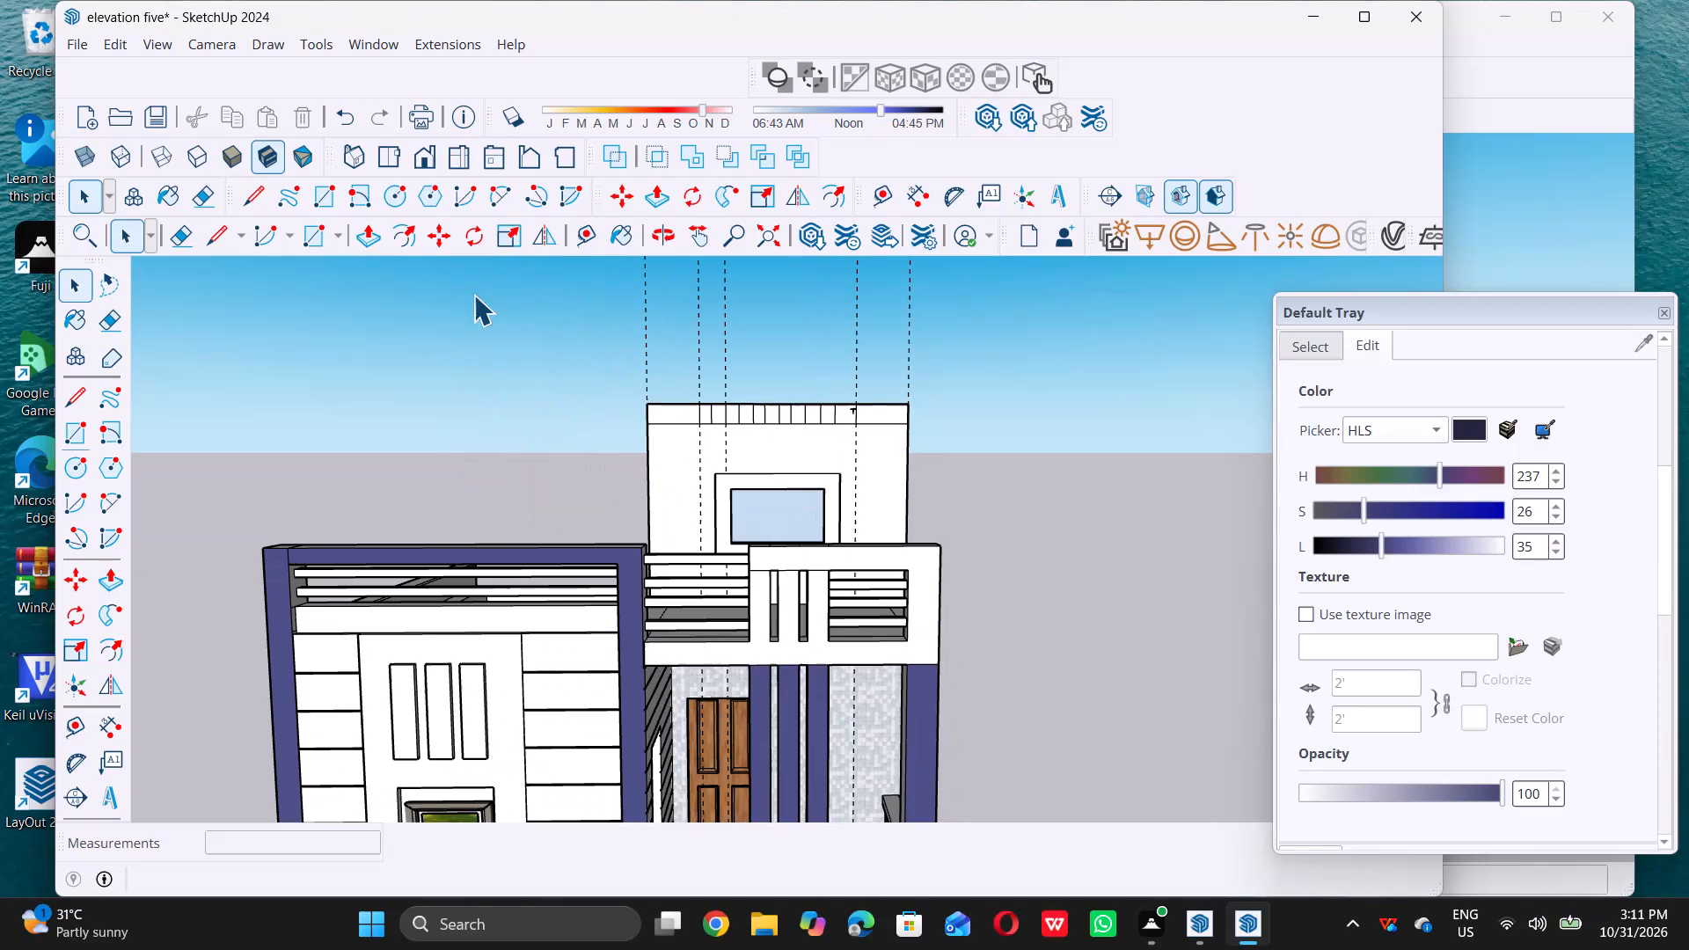
{"action": "left_click", "coordinate": [121, 44]}
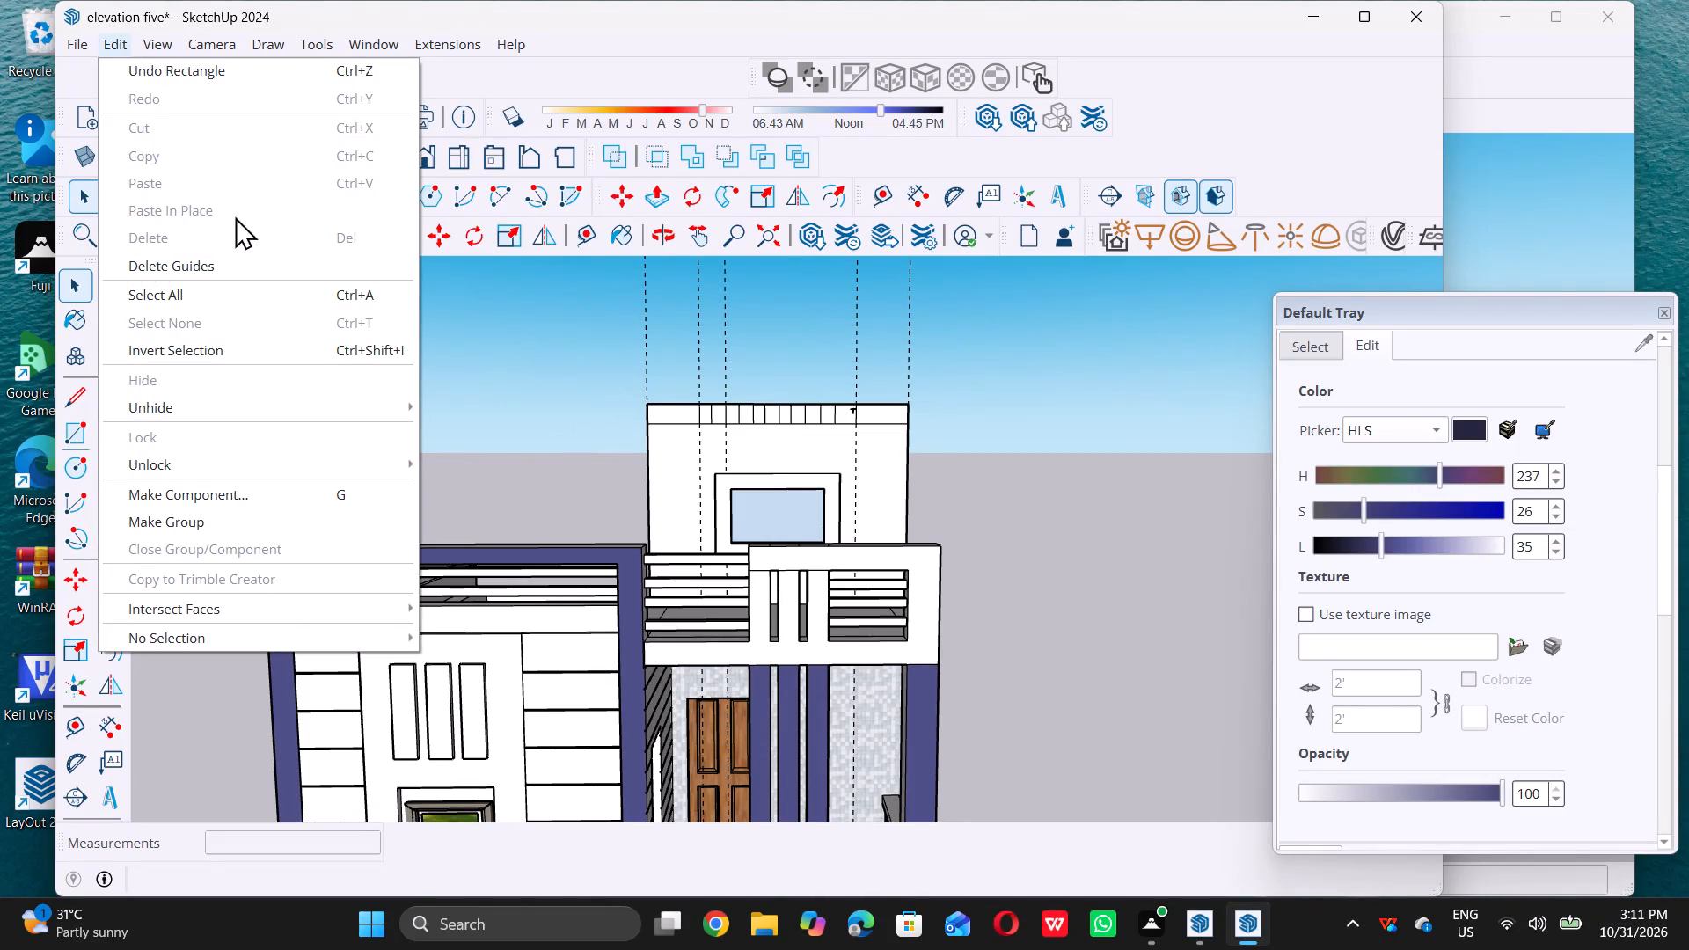
{"action": "left_click", "coordinate": [239, 255]}
Push/Pull the slab front's left 2' end face forward 7' 3", flush with the blue front frame's top corner.
{"action": "scroll", "coordinate": [788, 372], "scroll_direction": "down", "scroll_amount": 5}
{"action": "middle_click_drag", "start_coordinate": [874, 404], "coordinate": [827, 474]}
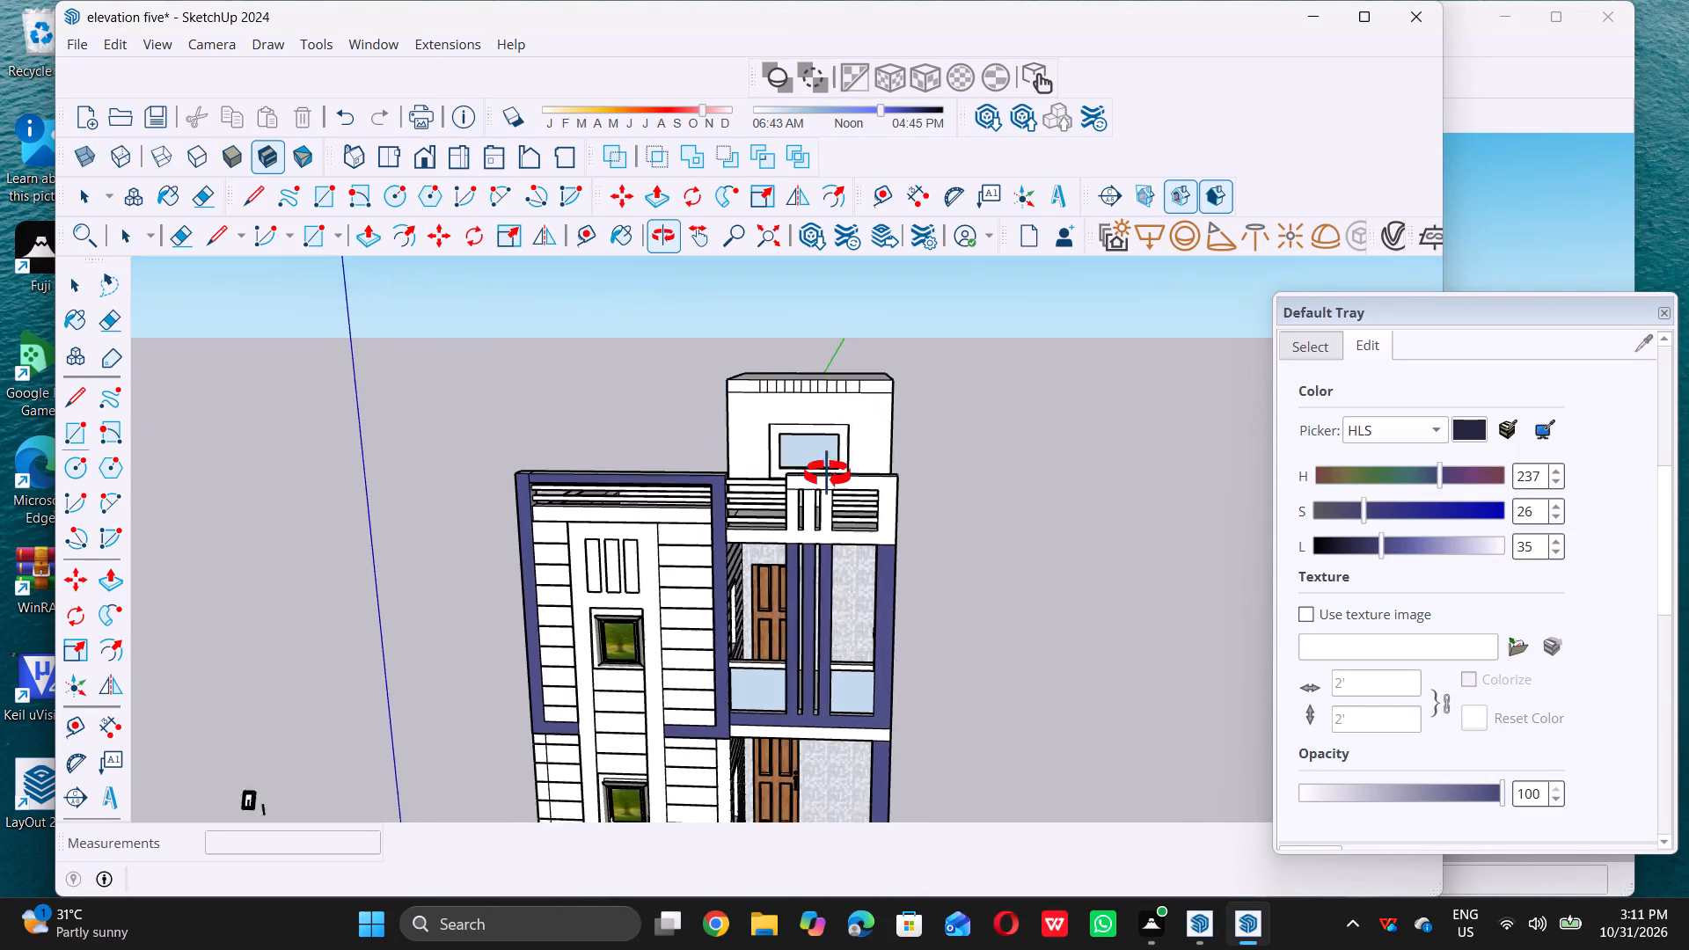
{"action": "middle_click_drag", "start_coordinate": [827, 474], "coordinate": [813, 492]}
{"action": "scroll", "coordinate": [750, 362], "scroll_direction": "up", "scroll_amount": 9}
{"action": "left_click", "coordinate": [742, 391]}
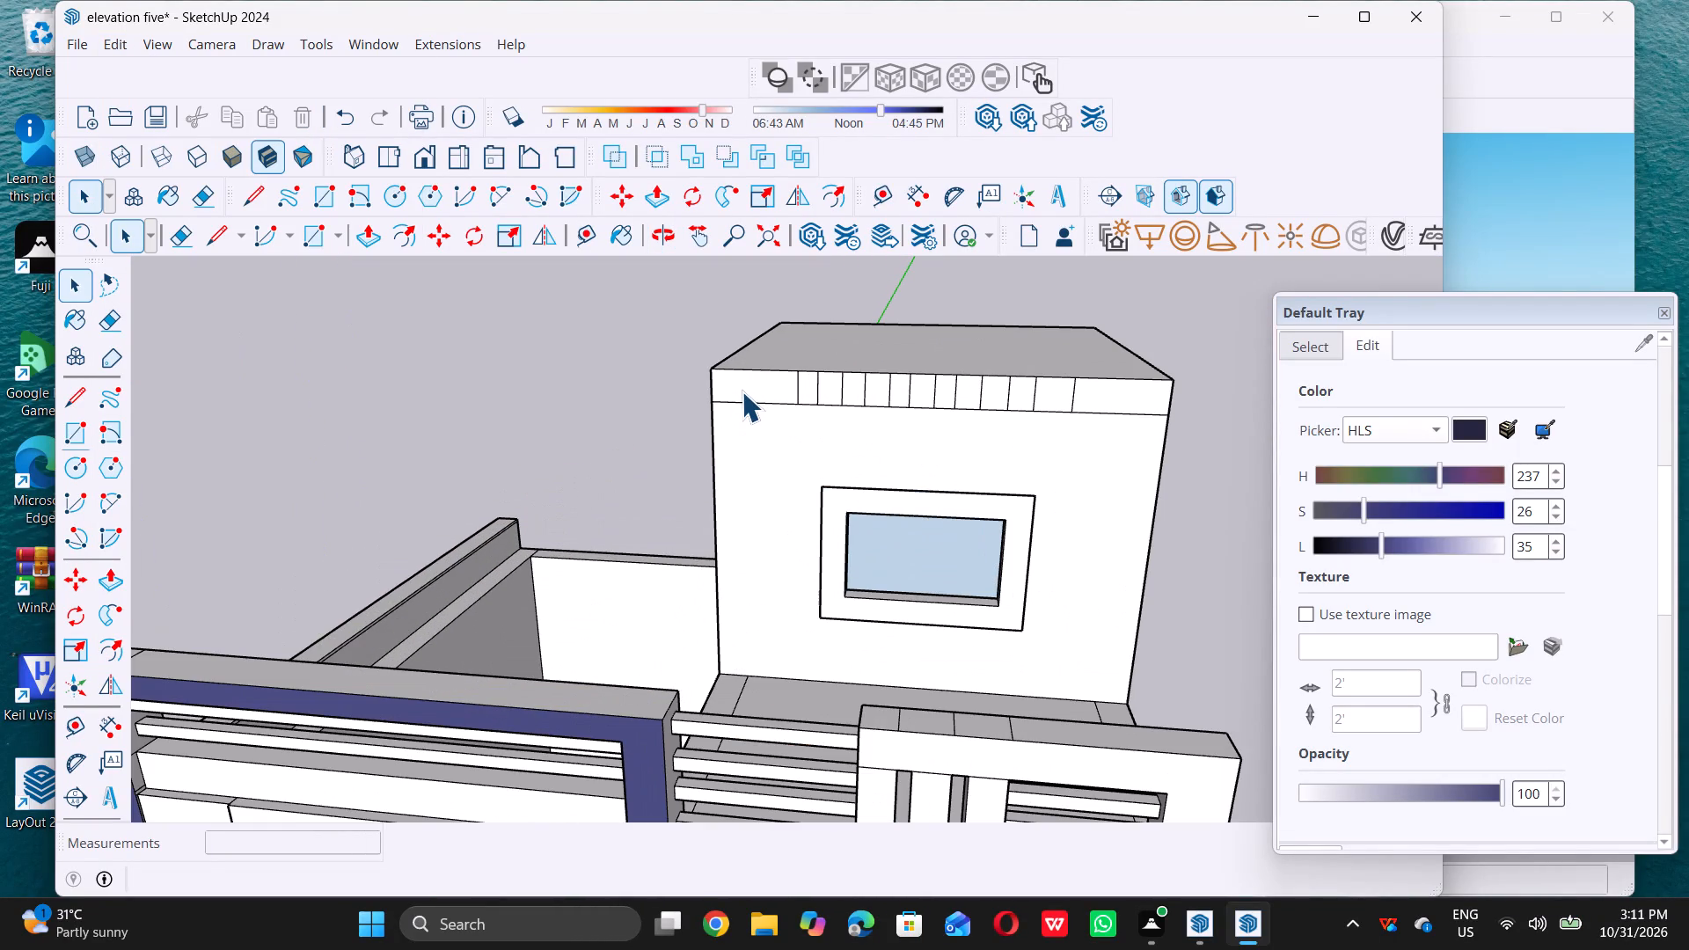
{"action": "key", "text": "p"}
{"action": "double_click", "coordinate": [744, 379]}
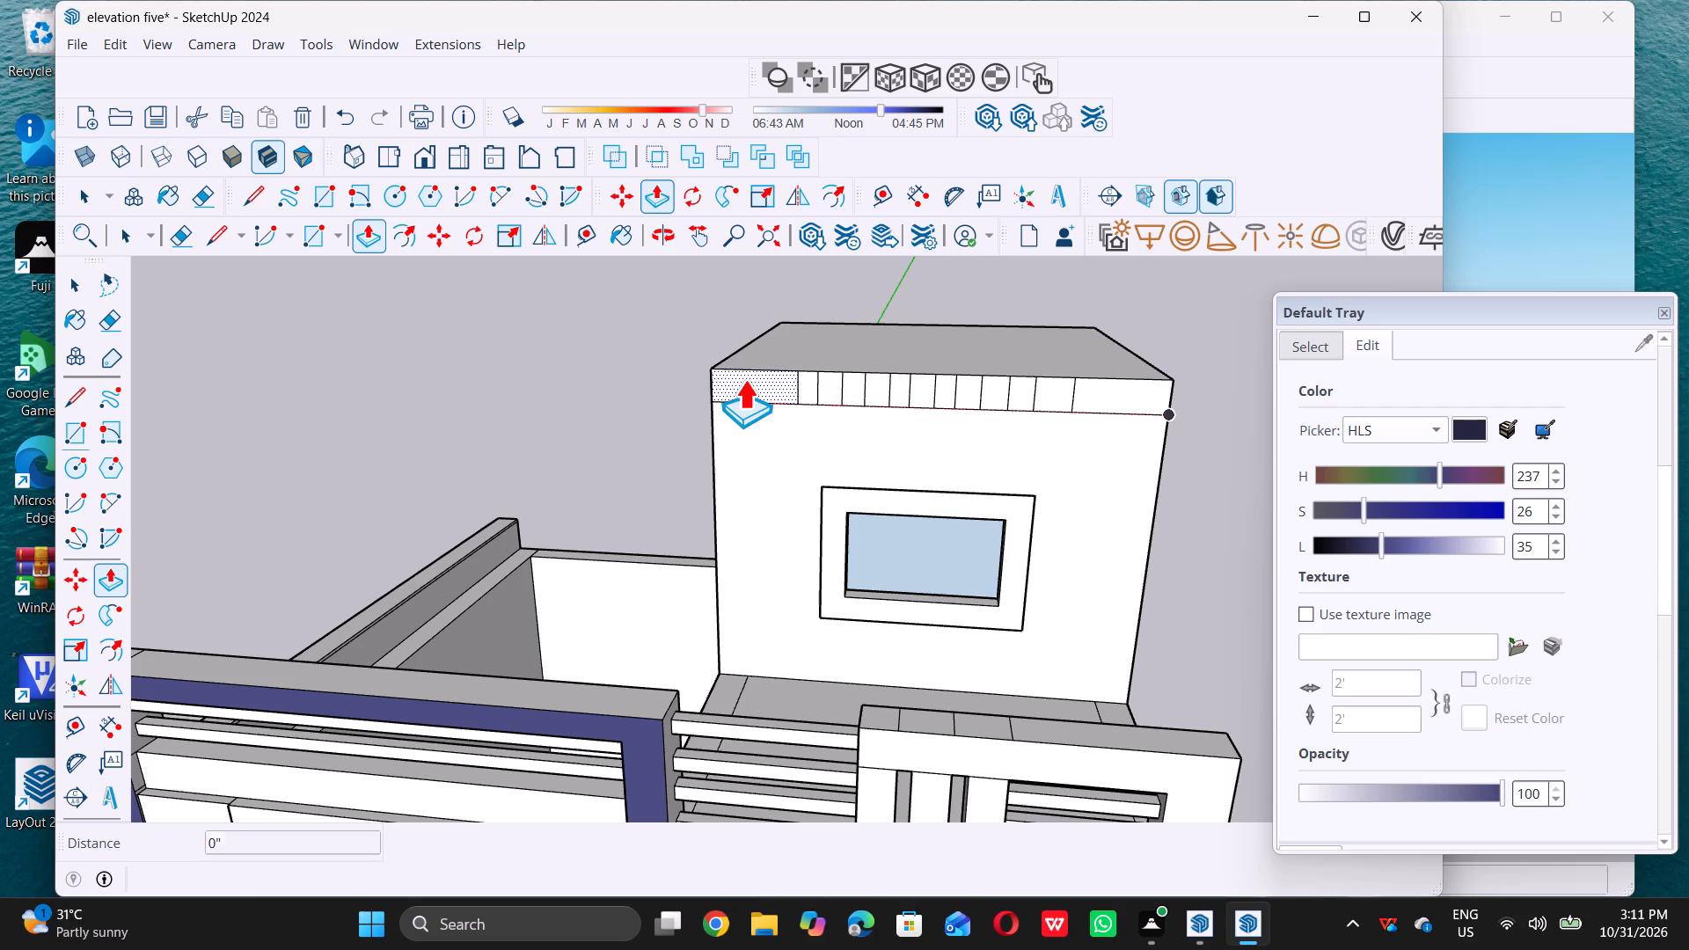
{"action": "key", "text": "ctrl+z"}
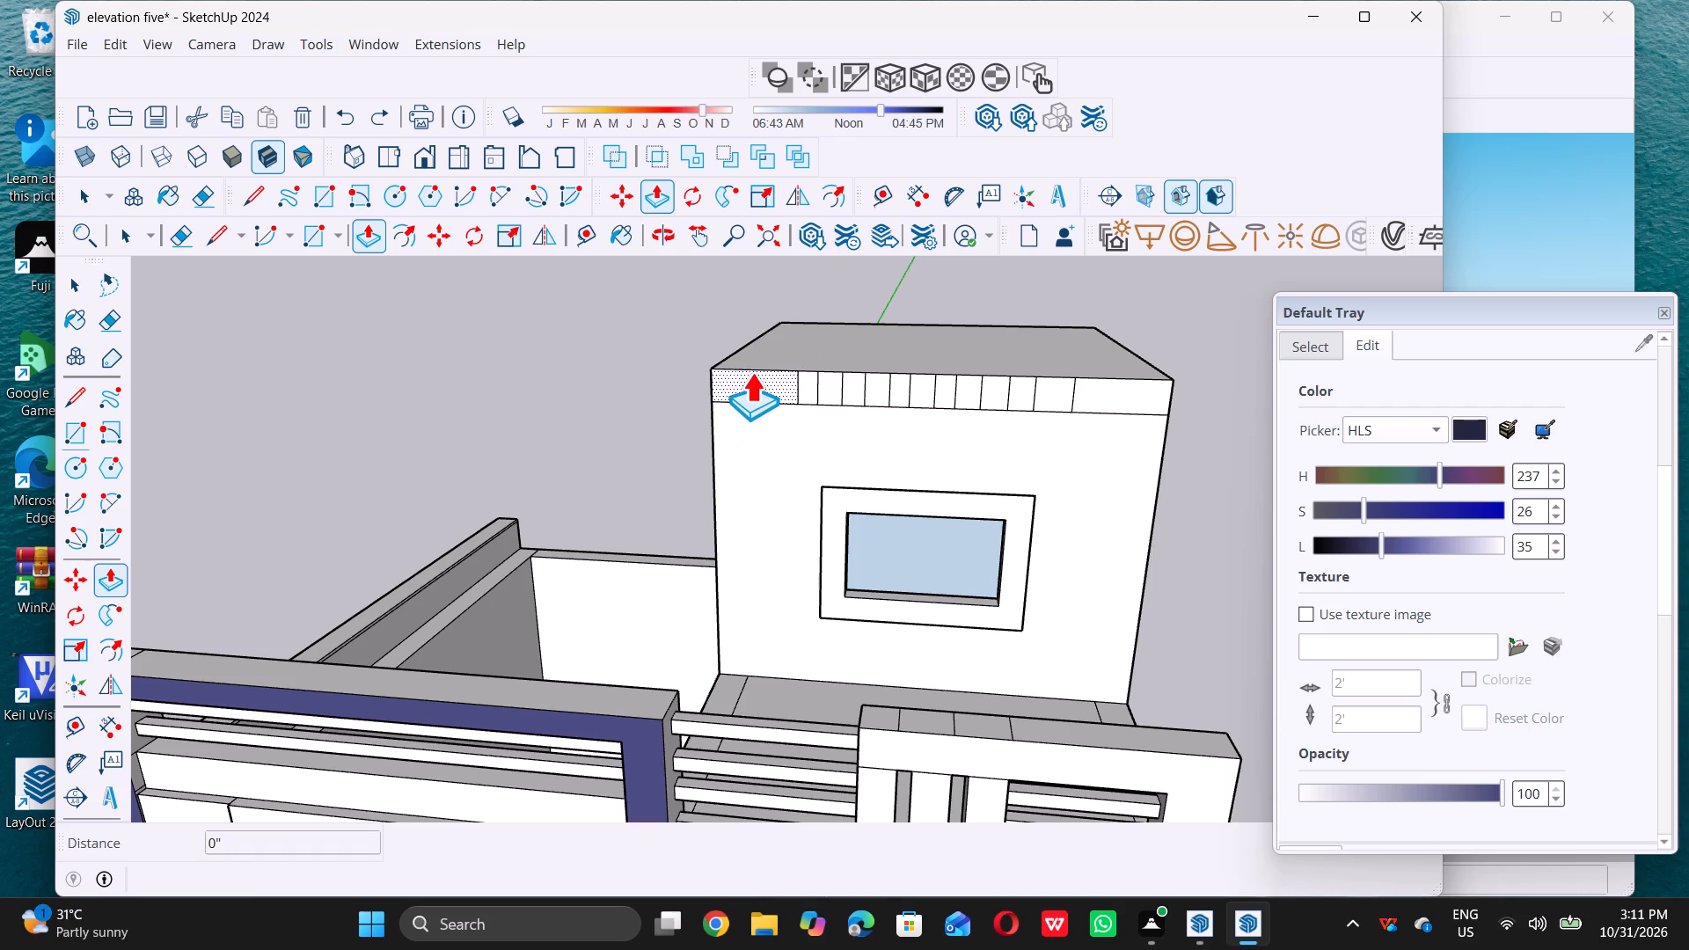
{"action": "left_click", "coordinate": [751, 372]}
{"action": "scroll", "coordinate": [702, 404], "scroll_direction": "down", "scroll_amount": 7}
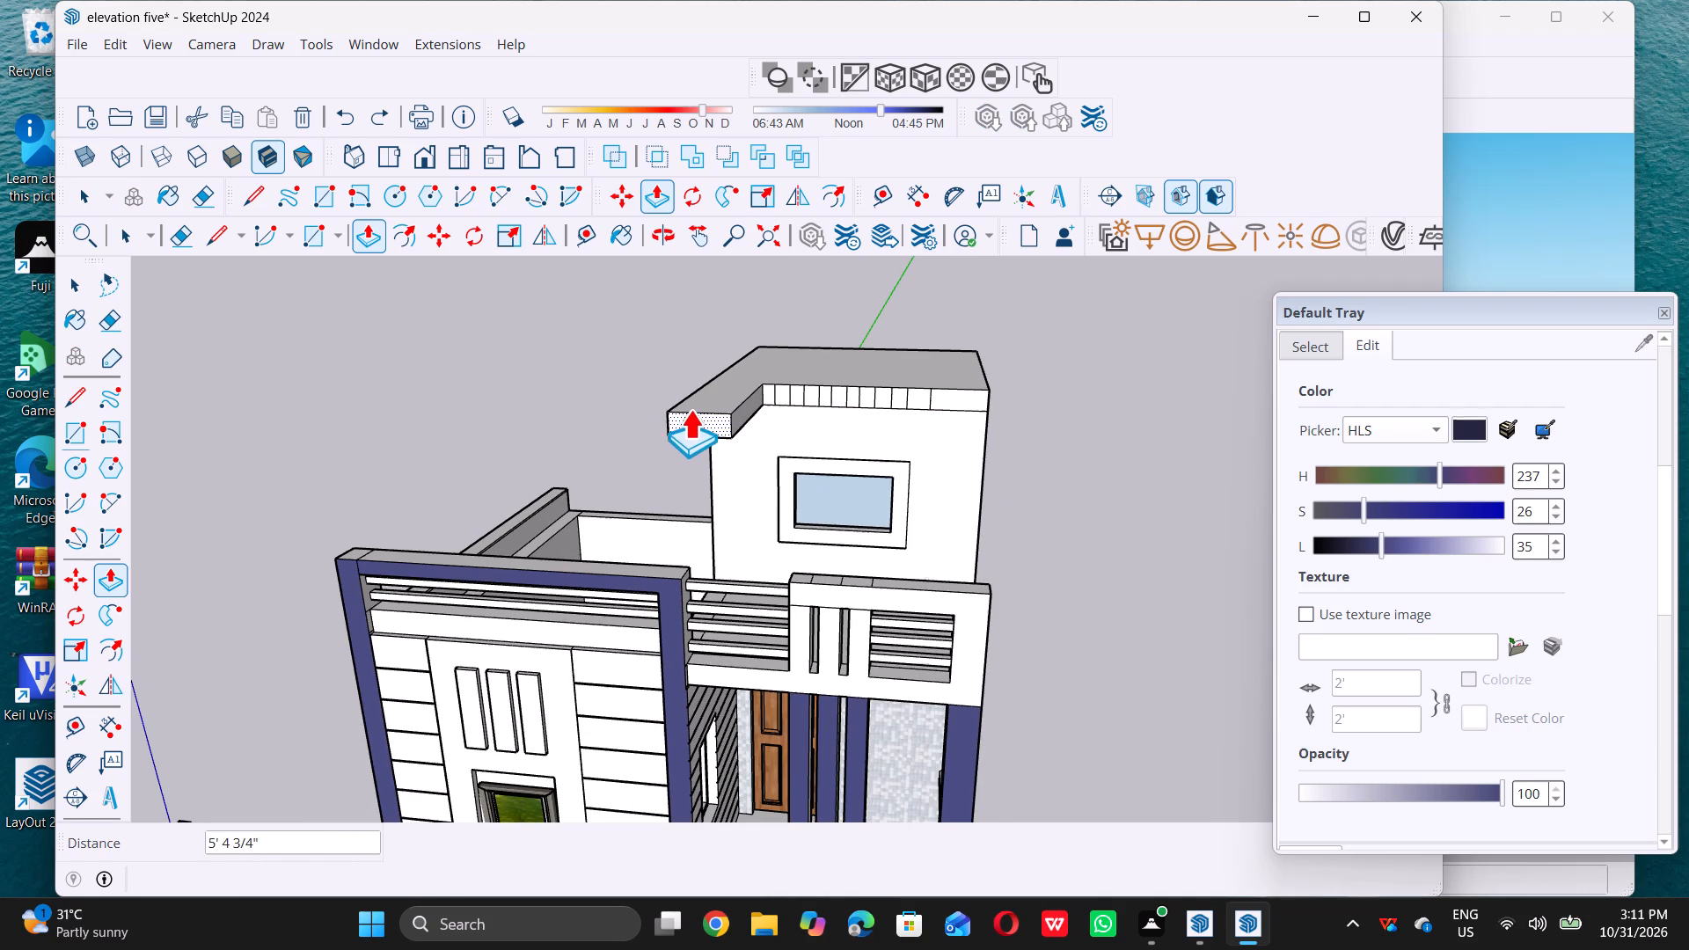
{"action": "left_click", "coordinate": [680, 586]}
{"action": "key", "text": "space"}
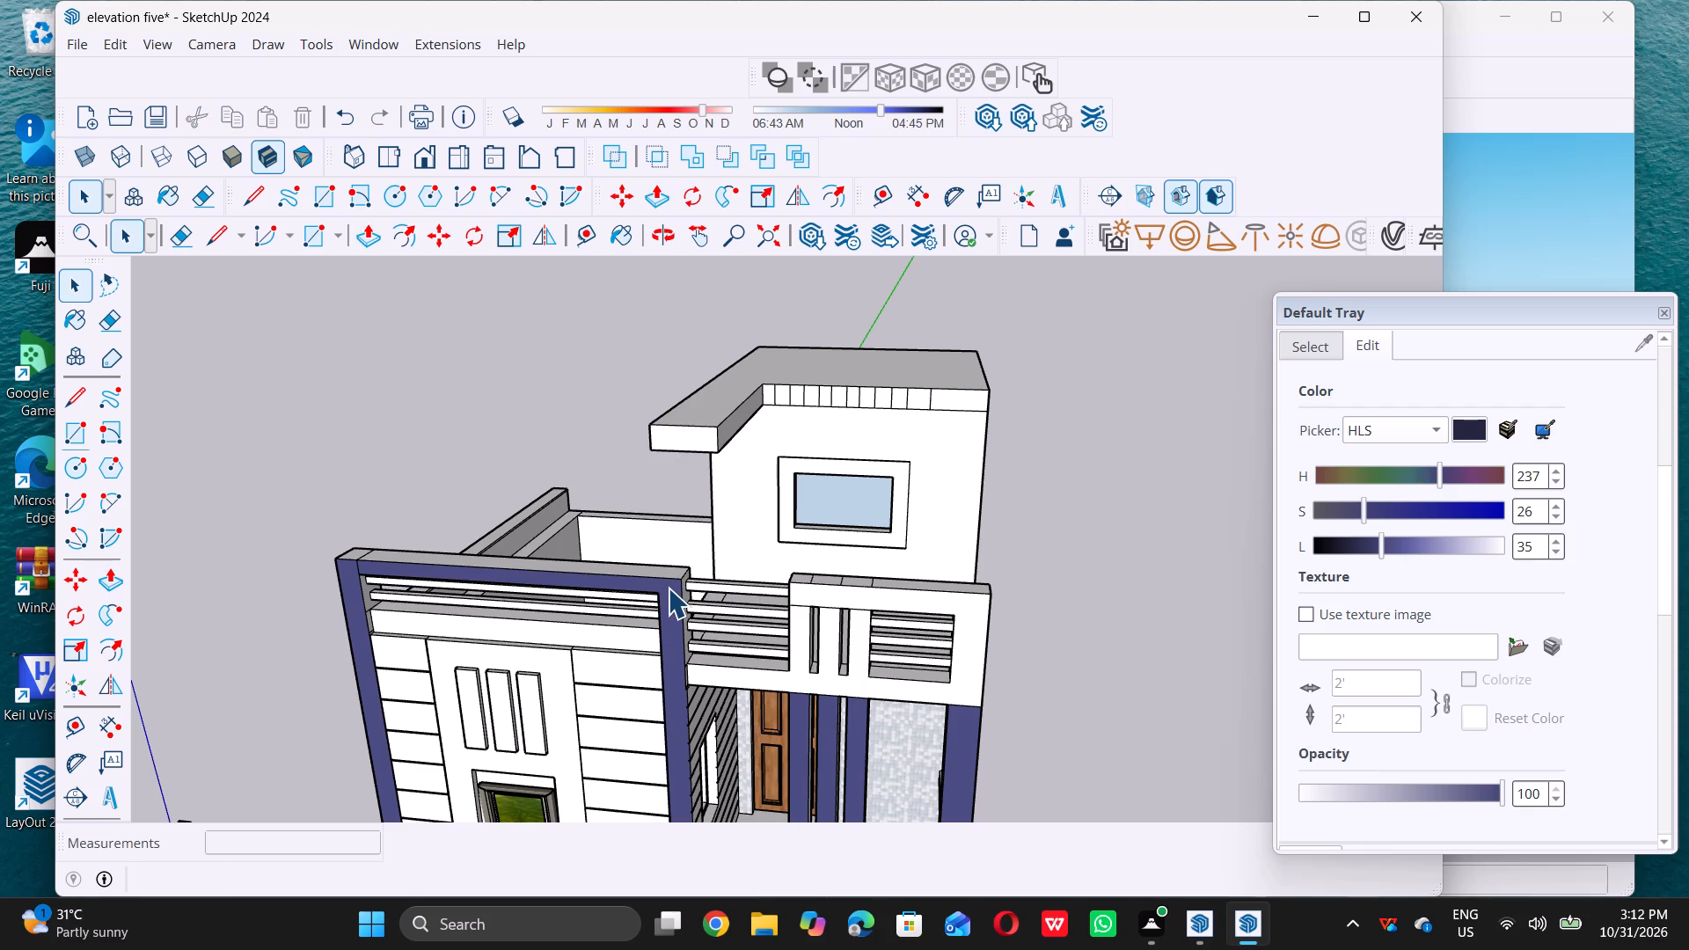
{"action": "scroll", "coordinate": [680, 584], "scroll_direction": "down", "scroll_amount": 6}
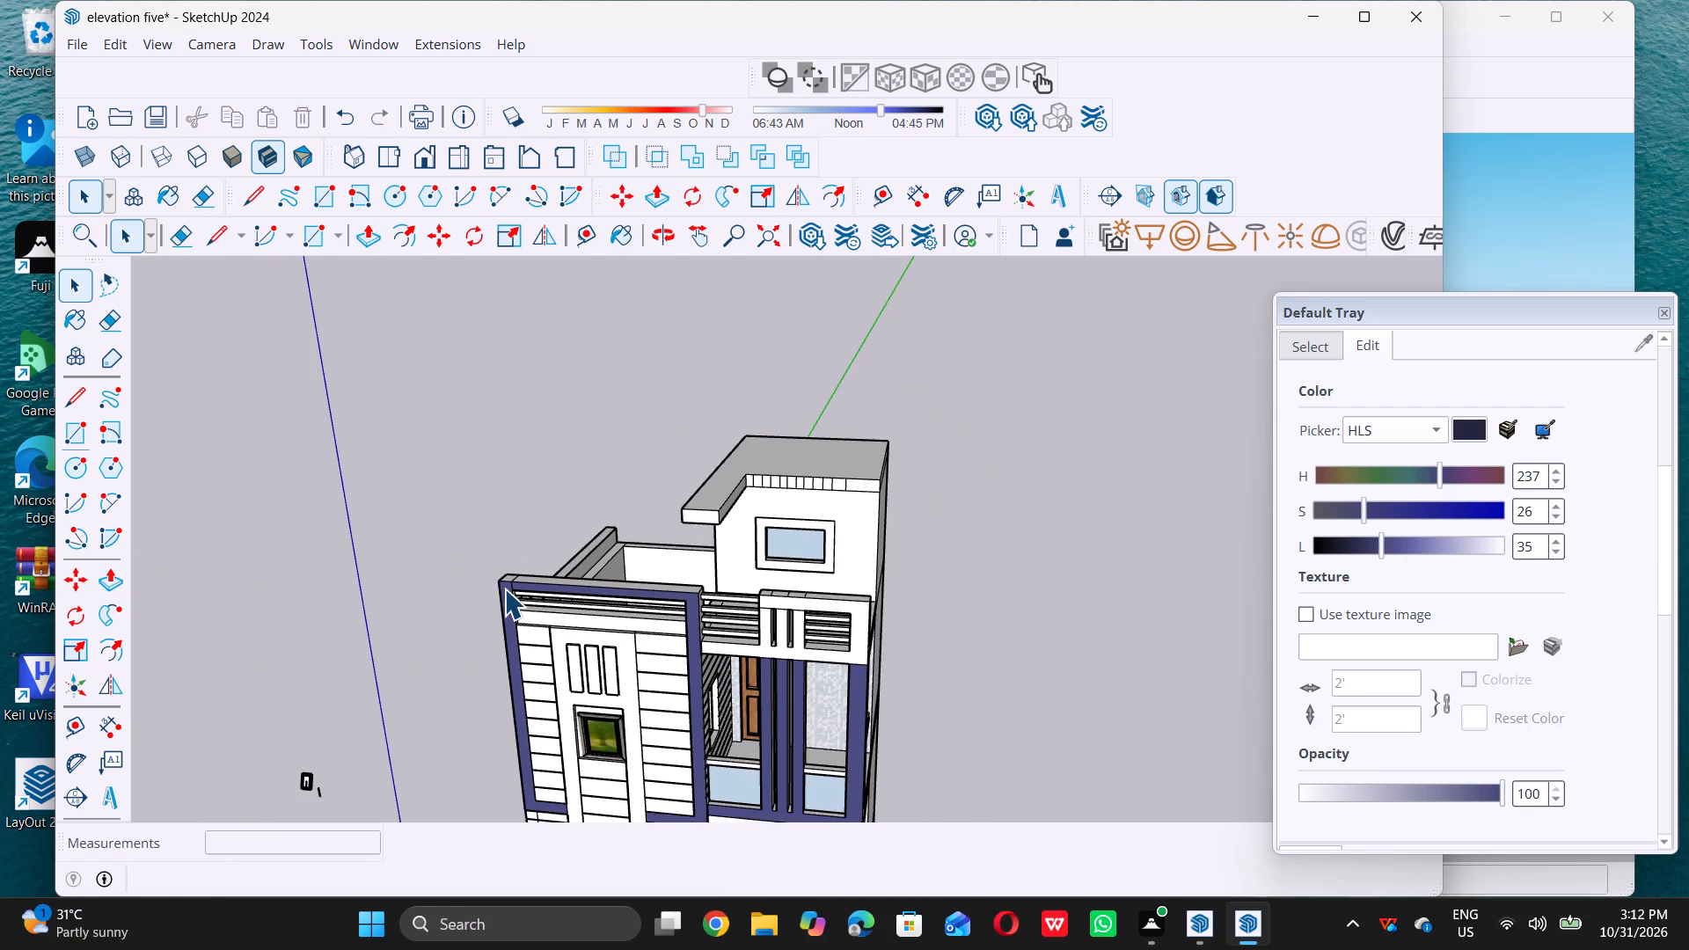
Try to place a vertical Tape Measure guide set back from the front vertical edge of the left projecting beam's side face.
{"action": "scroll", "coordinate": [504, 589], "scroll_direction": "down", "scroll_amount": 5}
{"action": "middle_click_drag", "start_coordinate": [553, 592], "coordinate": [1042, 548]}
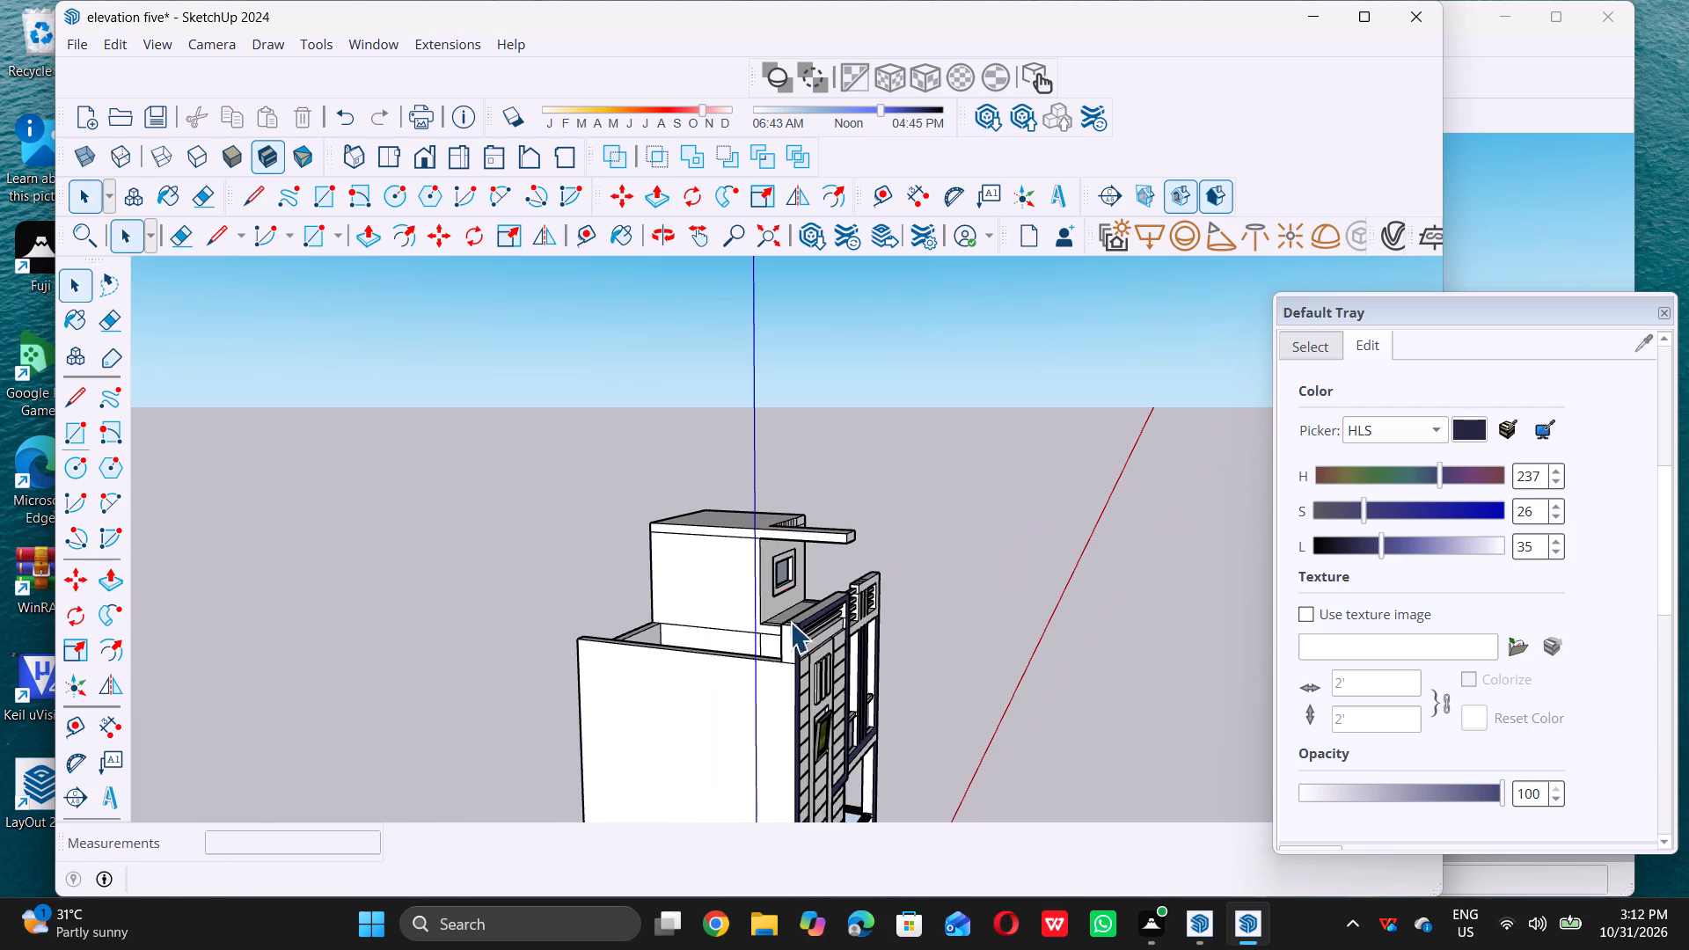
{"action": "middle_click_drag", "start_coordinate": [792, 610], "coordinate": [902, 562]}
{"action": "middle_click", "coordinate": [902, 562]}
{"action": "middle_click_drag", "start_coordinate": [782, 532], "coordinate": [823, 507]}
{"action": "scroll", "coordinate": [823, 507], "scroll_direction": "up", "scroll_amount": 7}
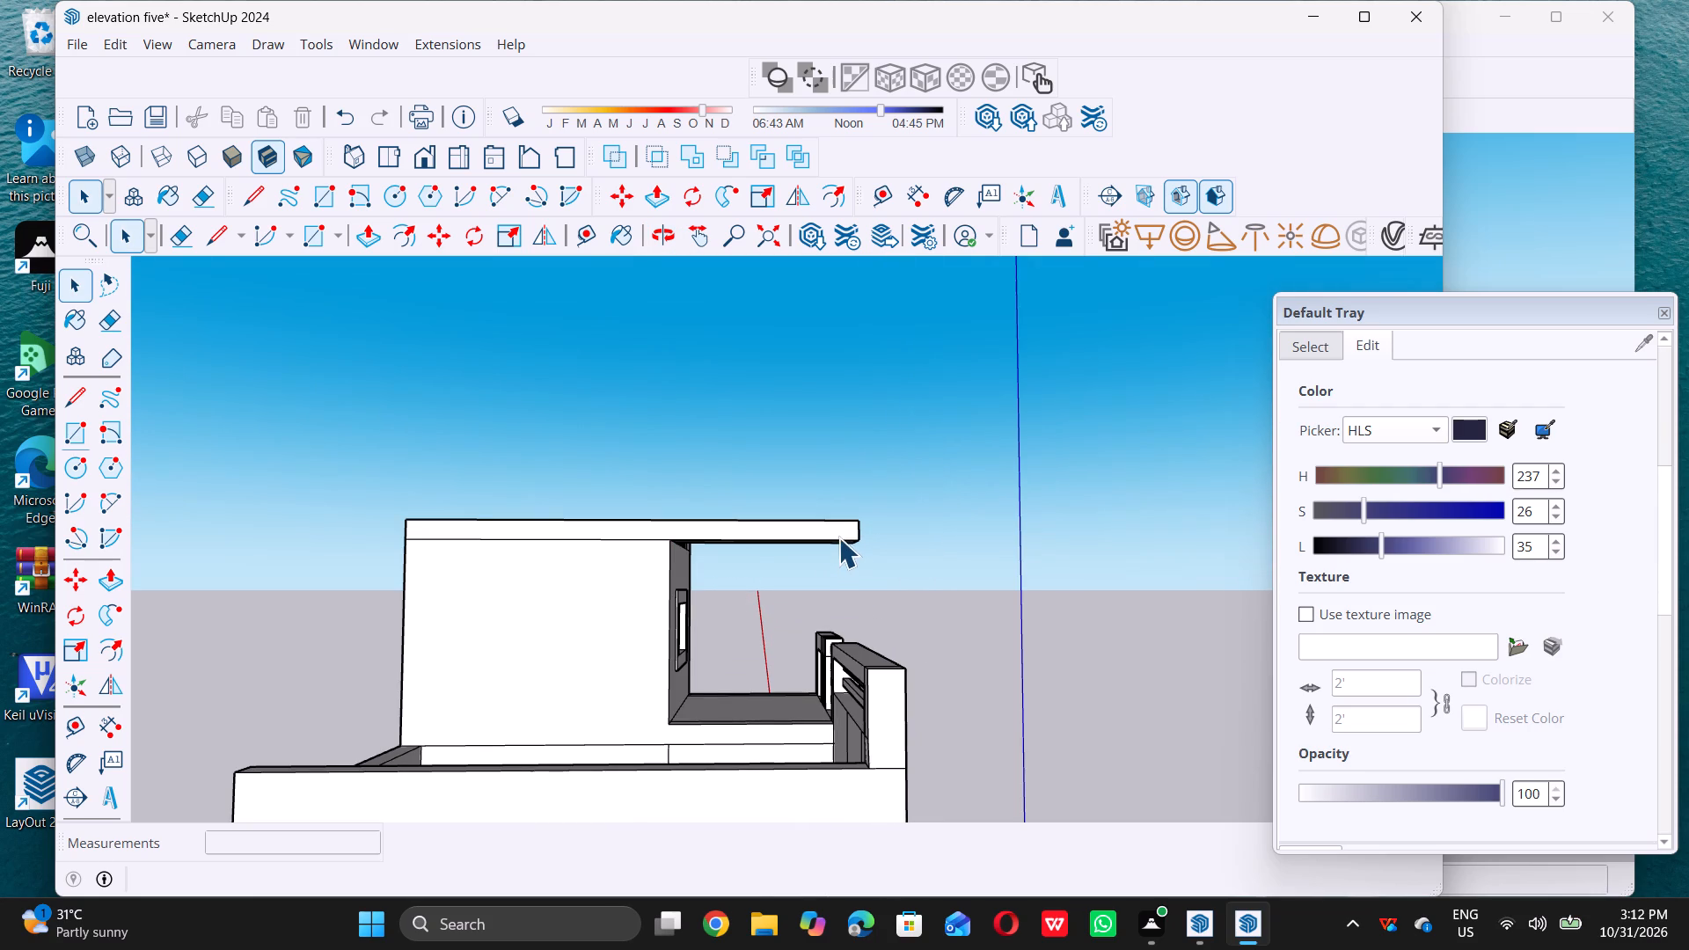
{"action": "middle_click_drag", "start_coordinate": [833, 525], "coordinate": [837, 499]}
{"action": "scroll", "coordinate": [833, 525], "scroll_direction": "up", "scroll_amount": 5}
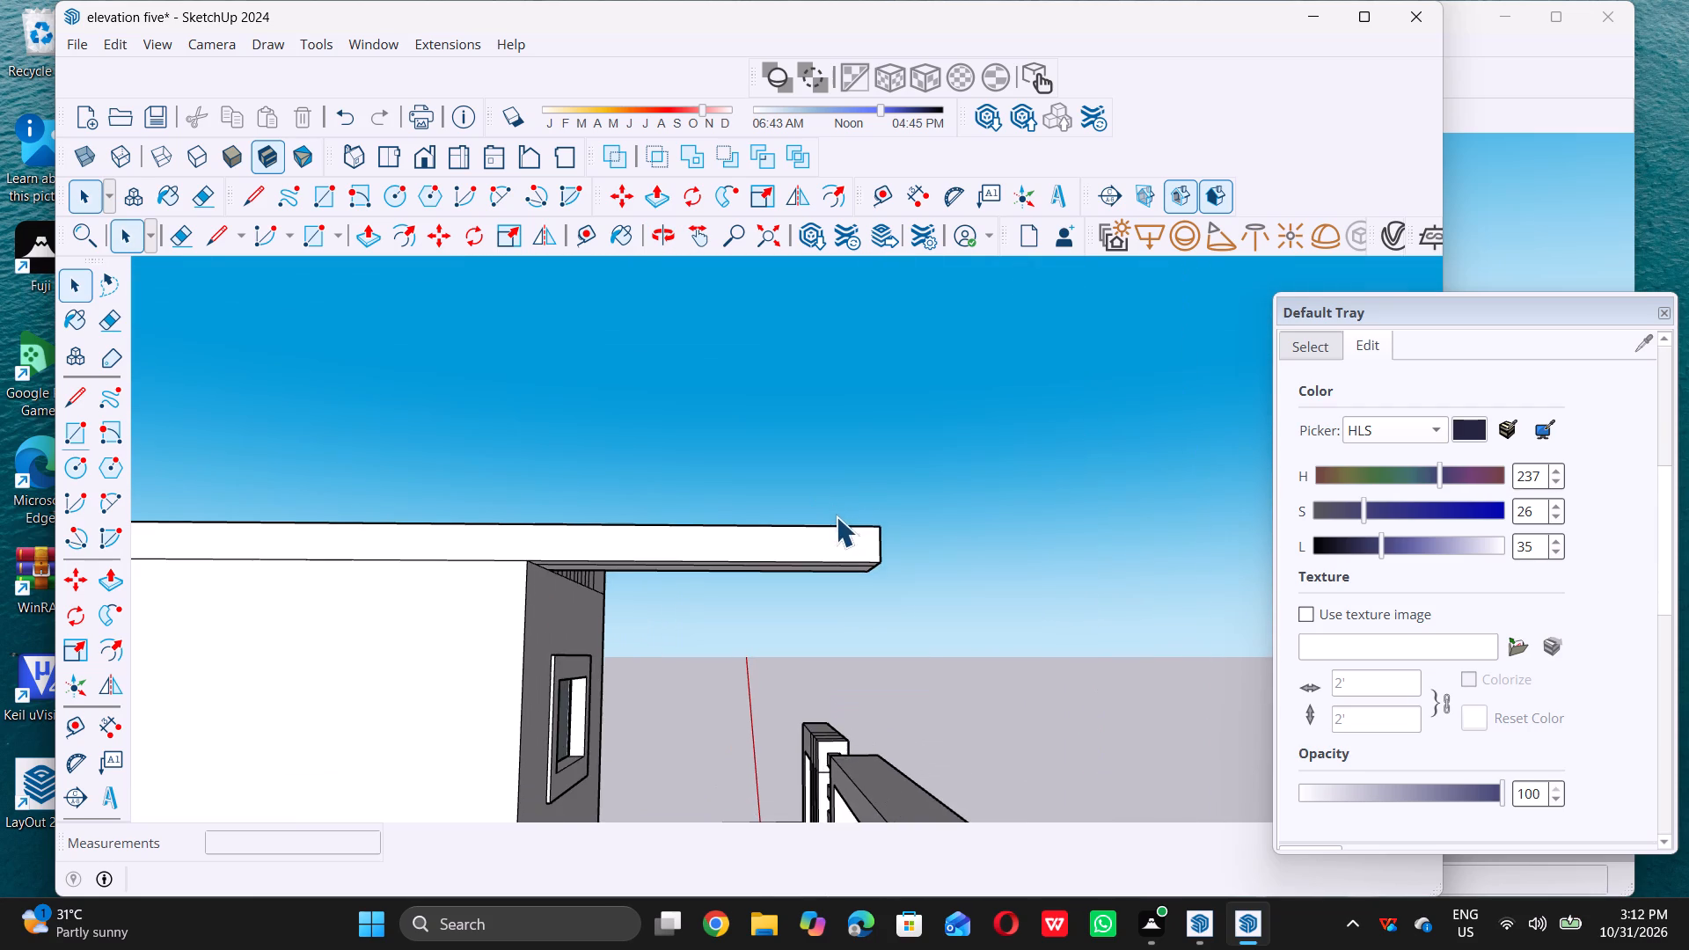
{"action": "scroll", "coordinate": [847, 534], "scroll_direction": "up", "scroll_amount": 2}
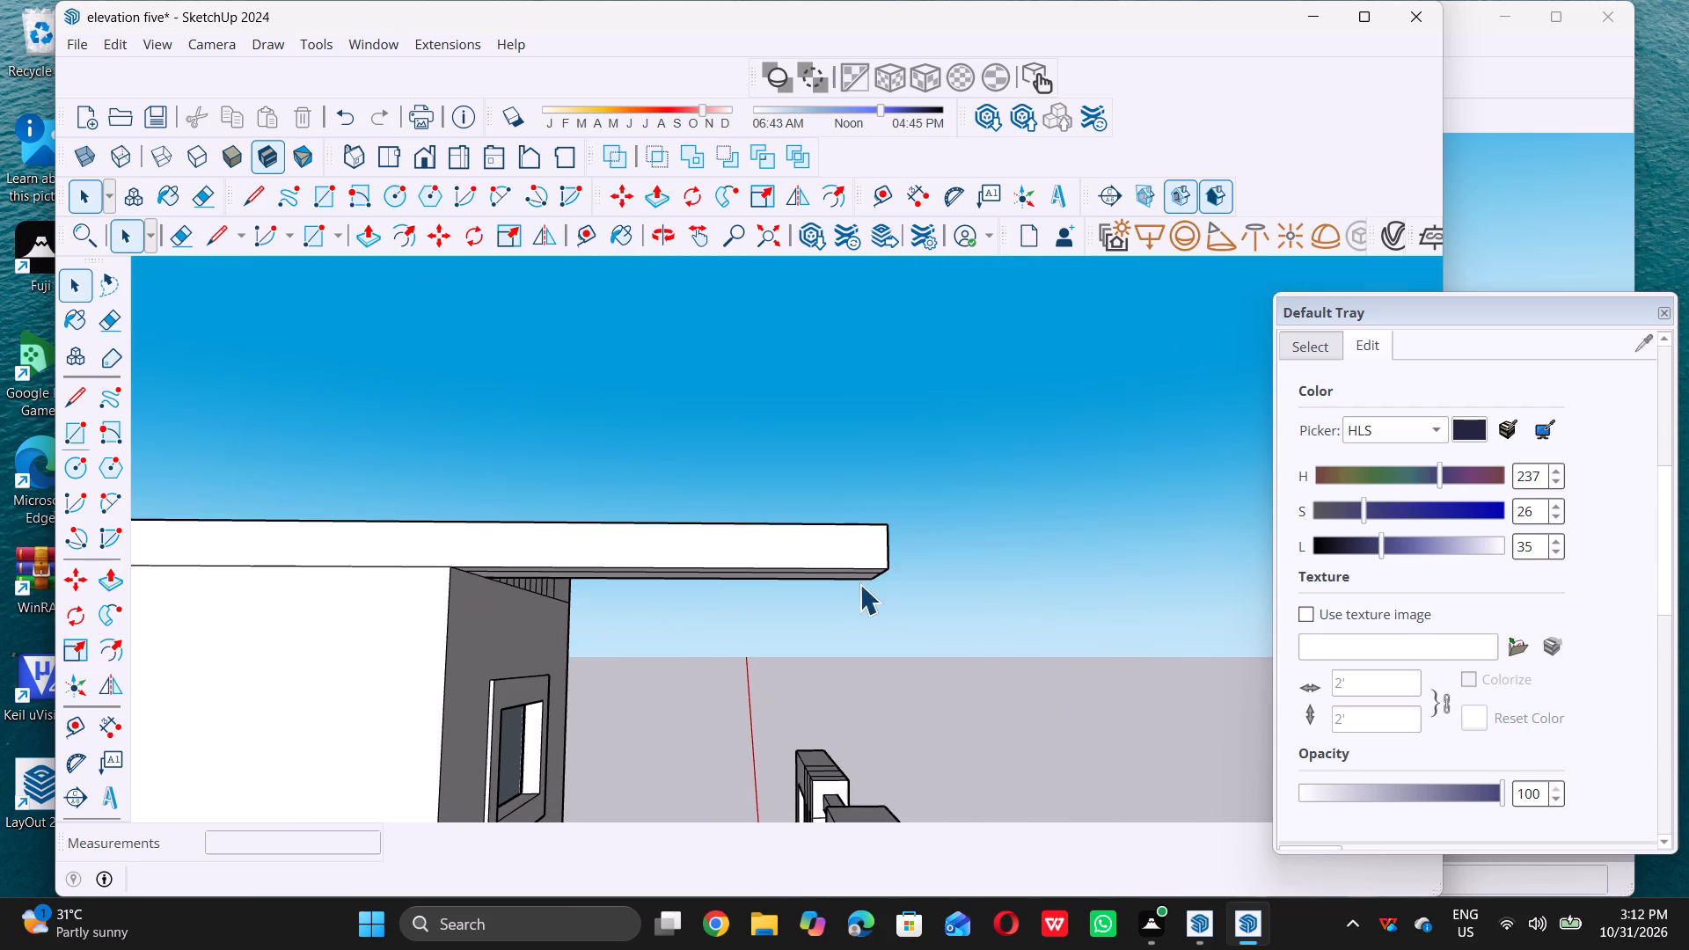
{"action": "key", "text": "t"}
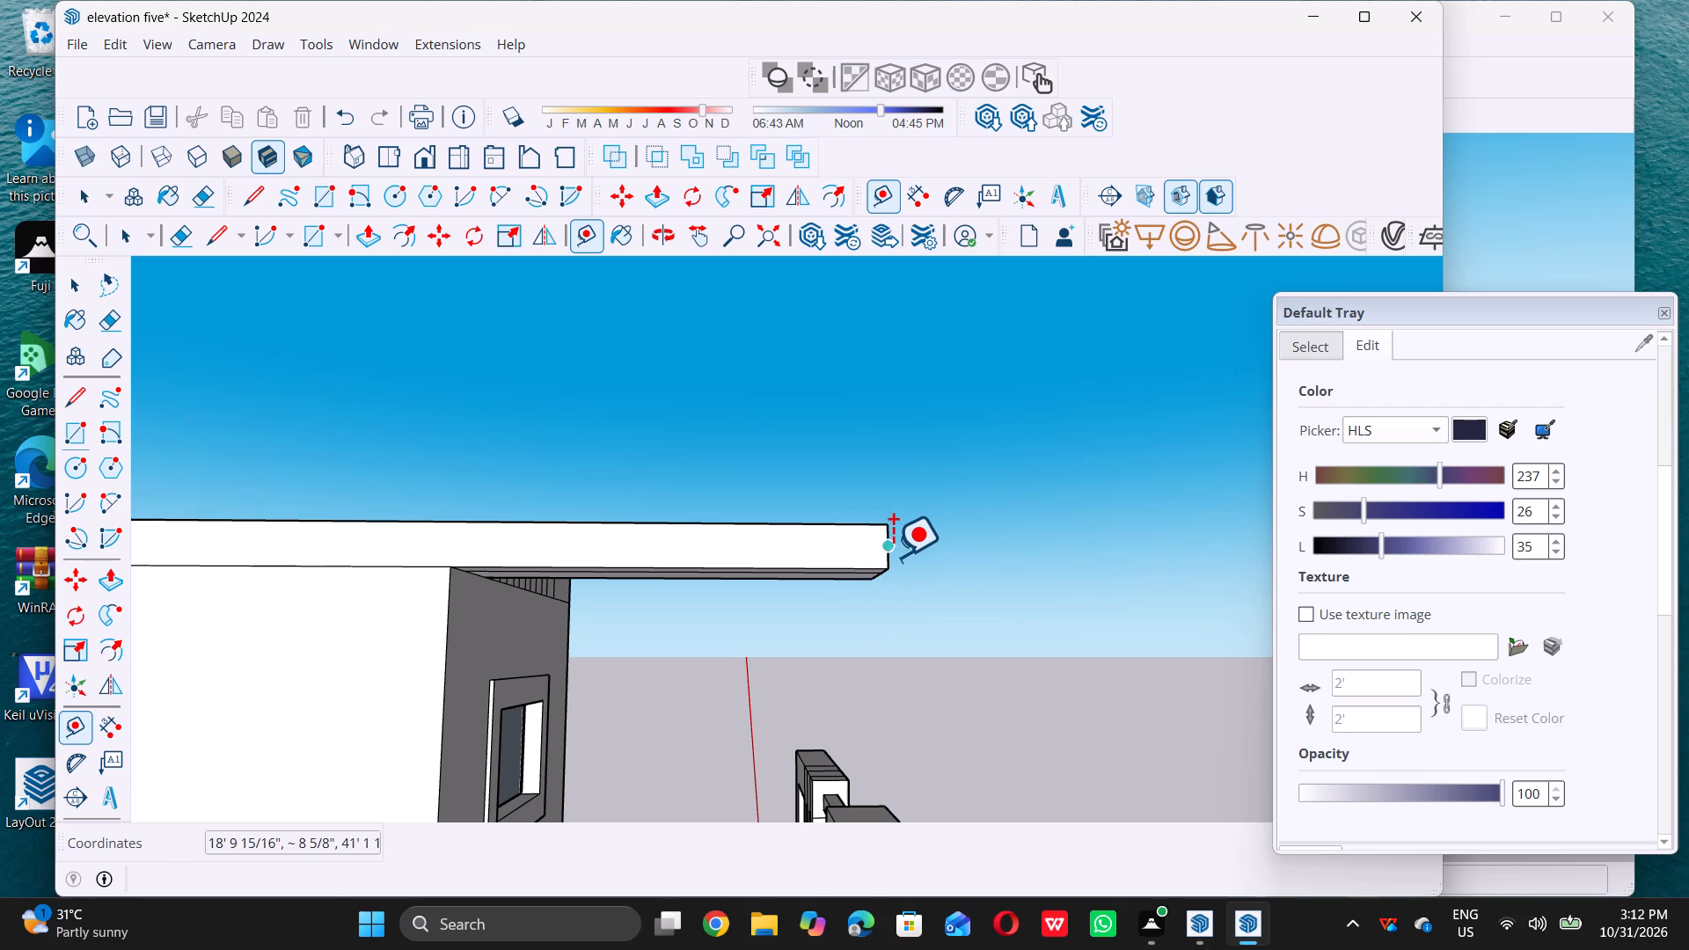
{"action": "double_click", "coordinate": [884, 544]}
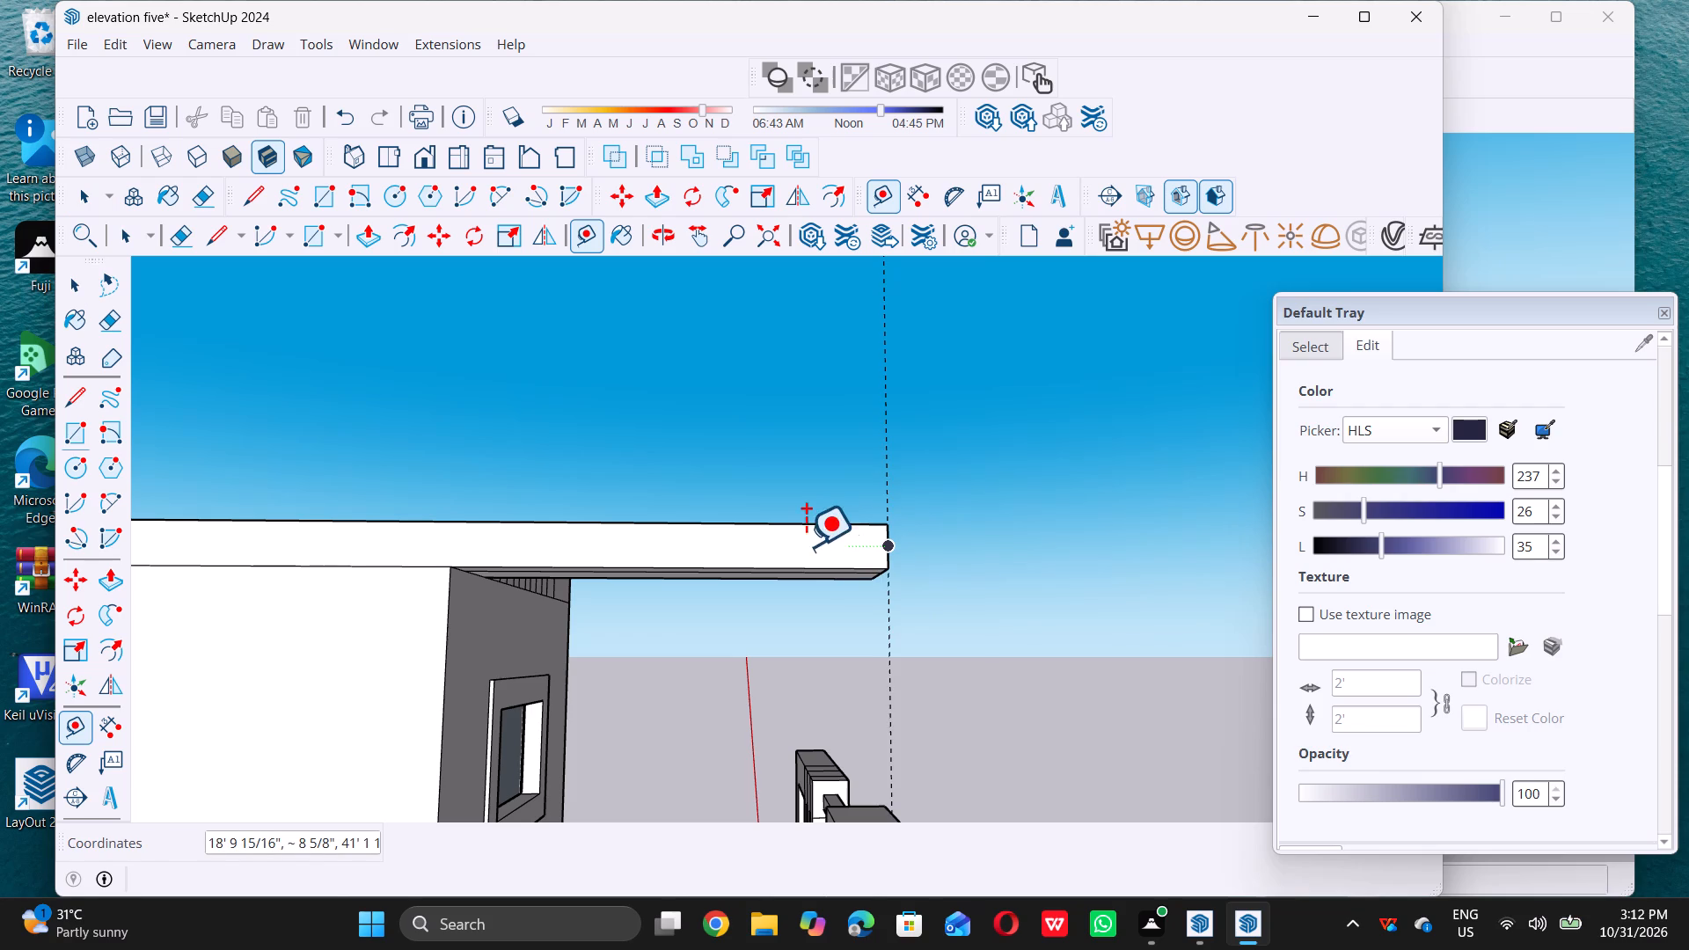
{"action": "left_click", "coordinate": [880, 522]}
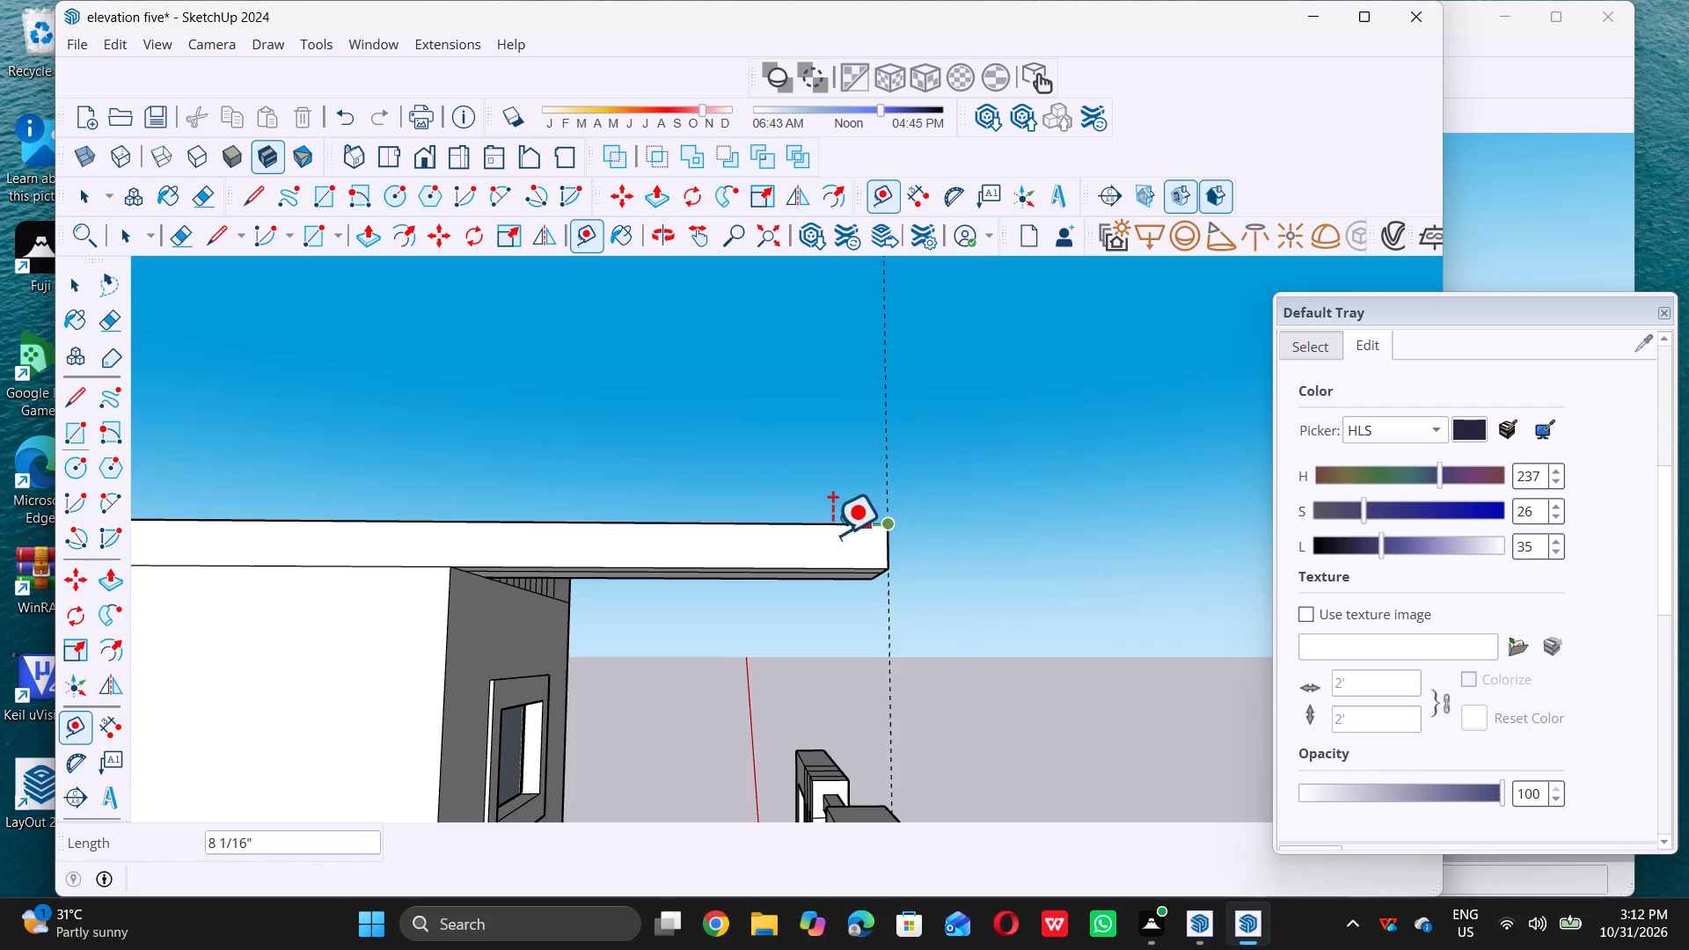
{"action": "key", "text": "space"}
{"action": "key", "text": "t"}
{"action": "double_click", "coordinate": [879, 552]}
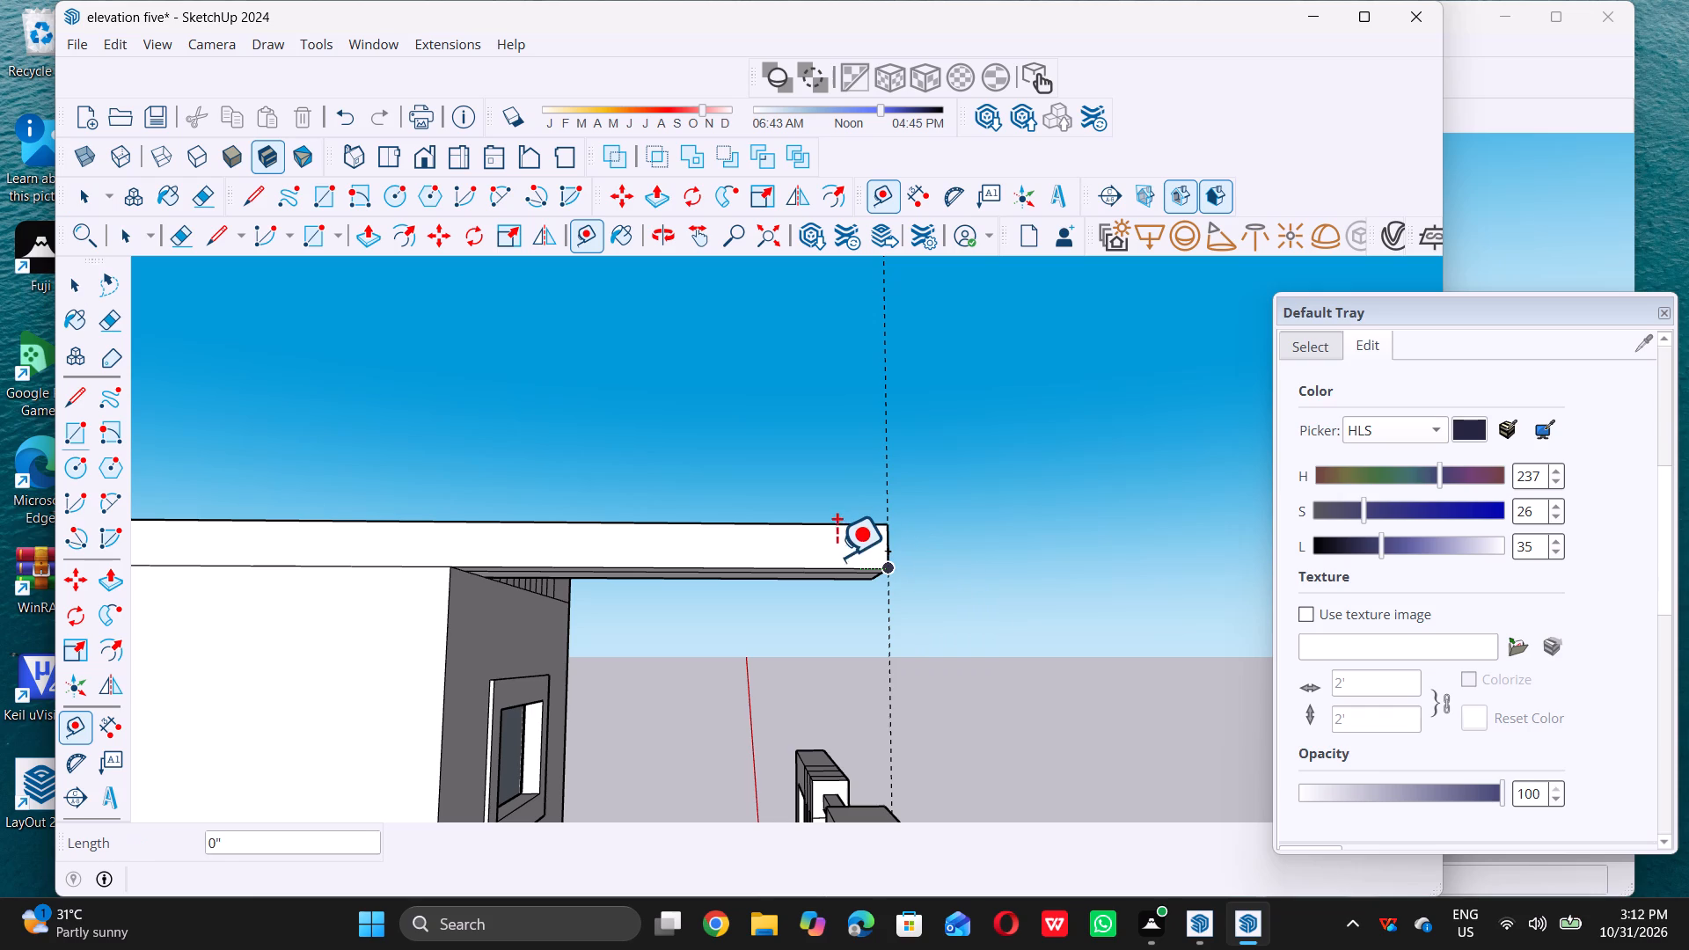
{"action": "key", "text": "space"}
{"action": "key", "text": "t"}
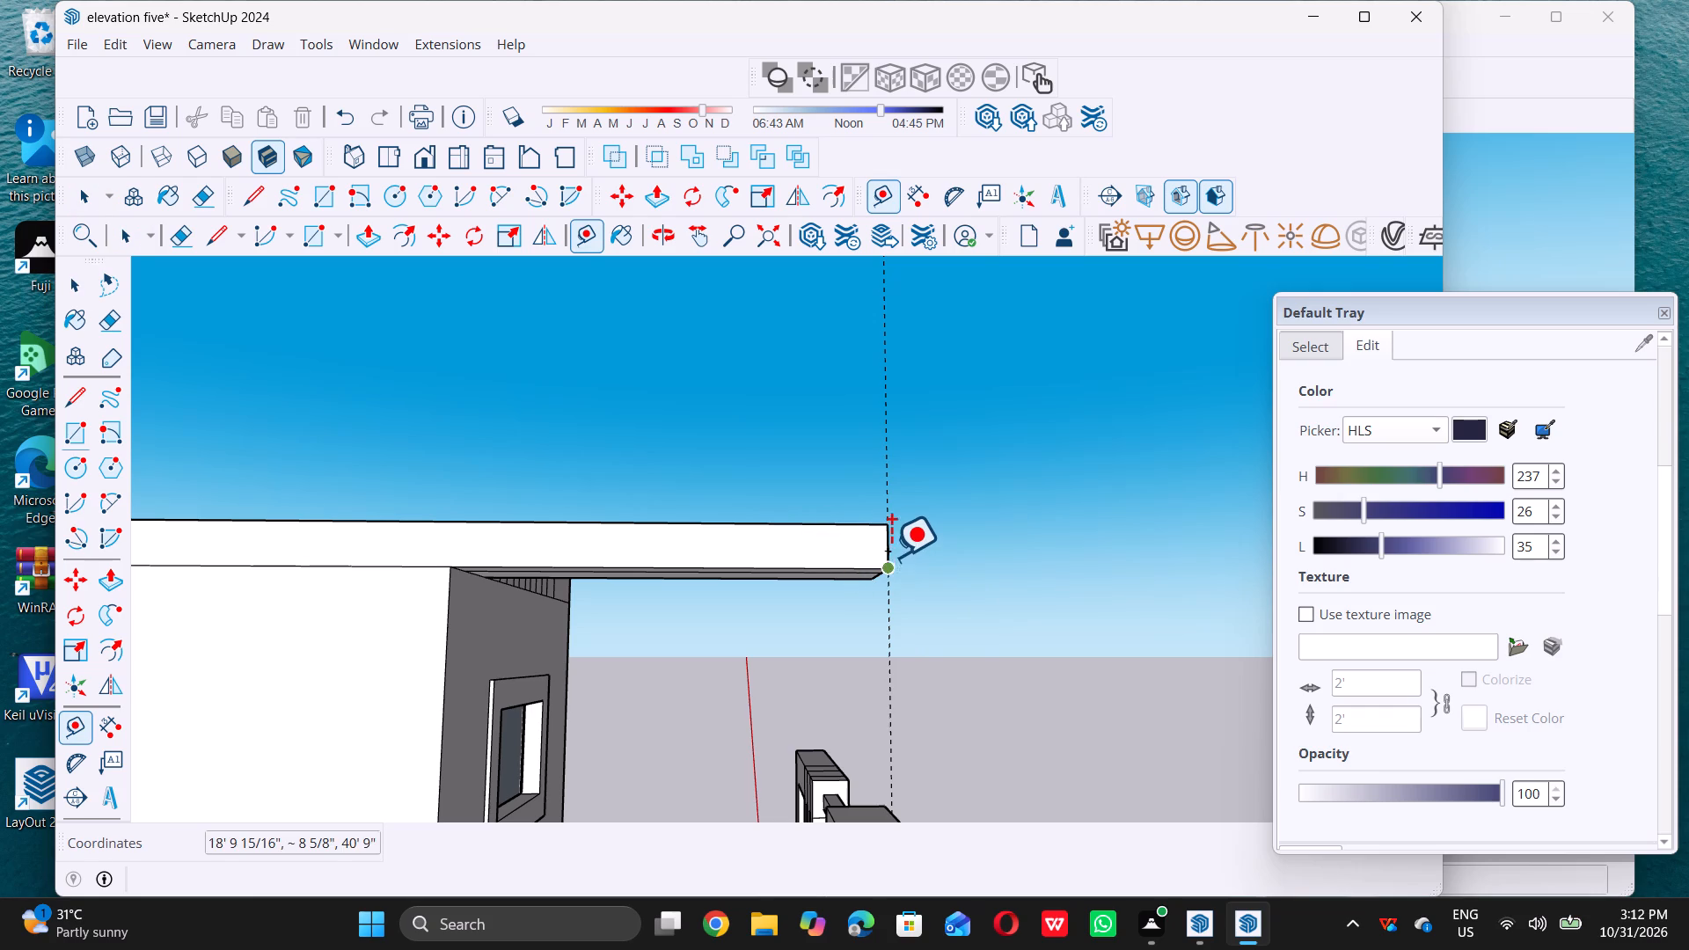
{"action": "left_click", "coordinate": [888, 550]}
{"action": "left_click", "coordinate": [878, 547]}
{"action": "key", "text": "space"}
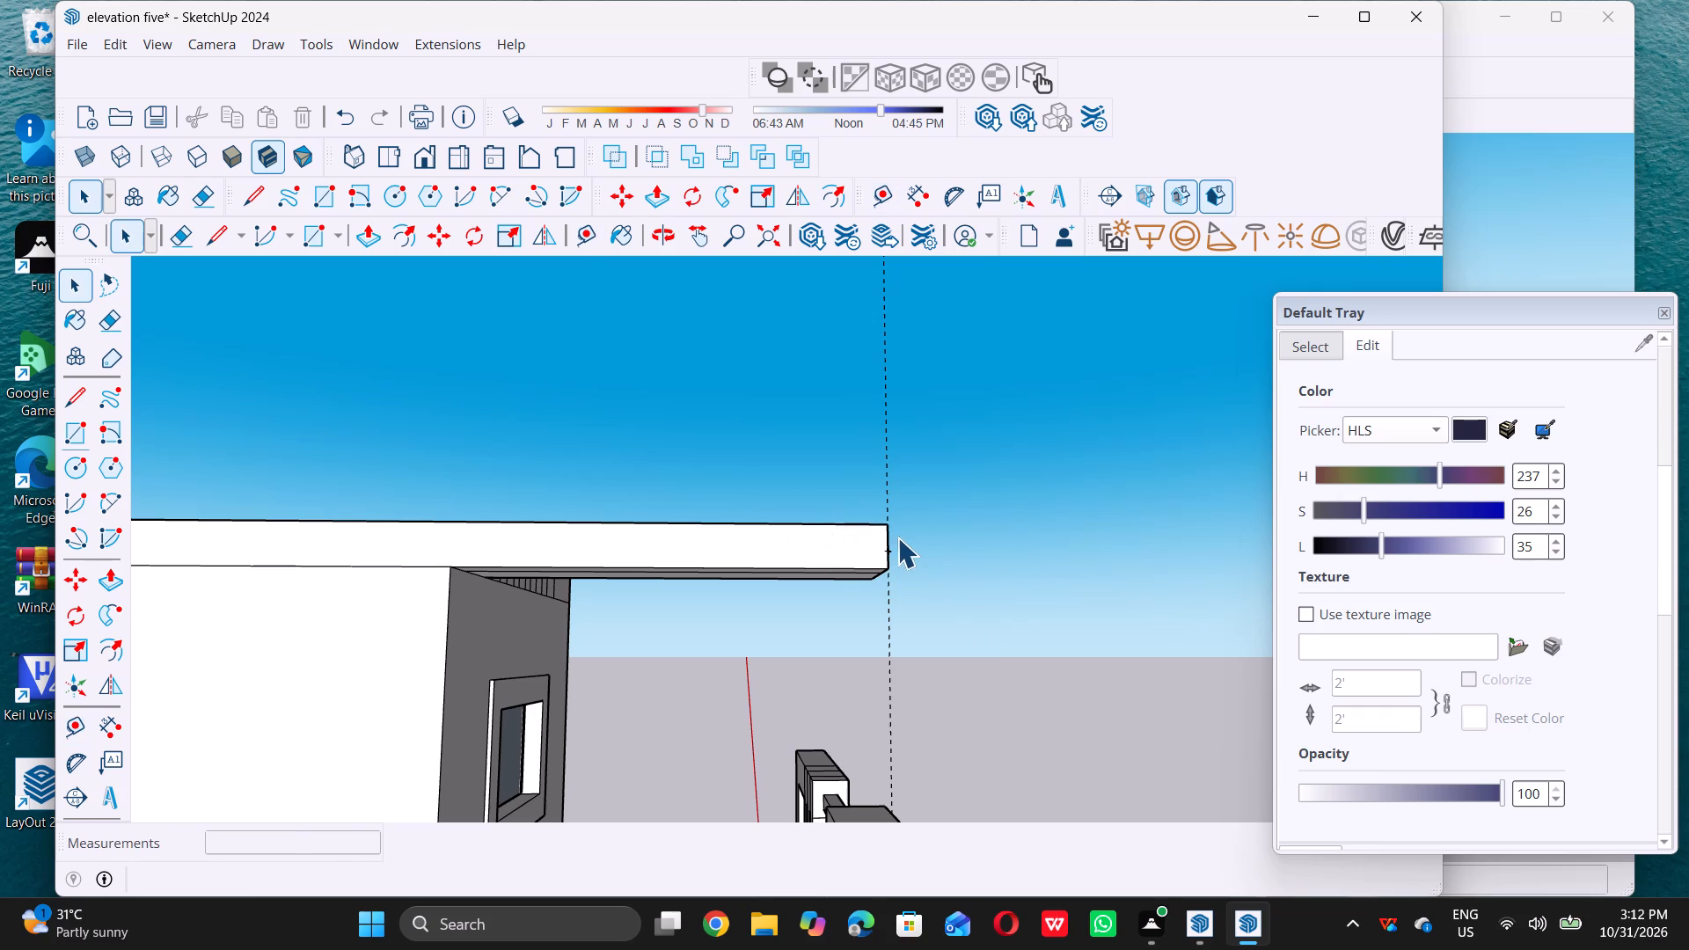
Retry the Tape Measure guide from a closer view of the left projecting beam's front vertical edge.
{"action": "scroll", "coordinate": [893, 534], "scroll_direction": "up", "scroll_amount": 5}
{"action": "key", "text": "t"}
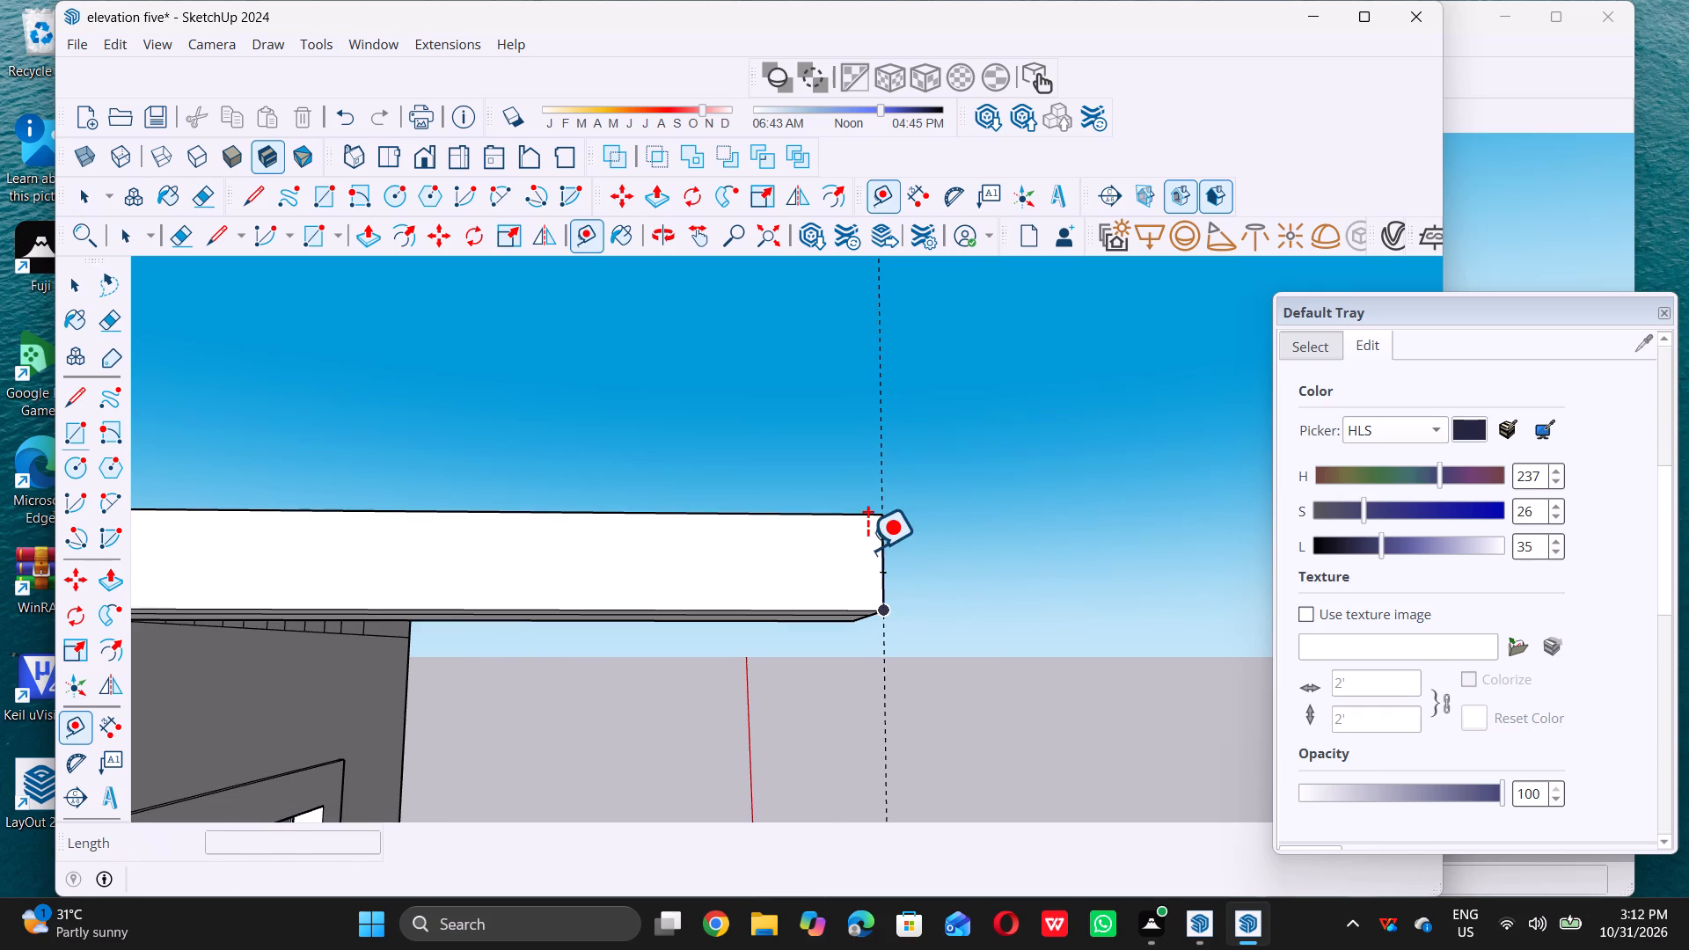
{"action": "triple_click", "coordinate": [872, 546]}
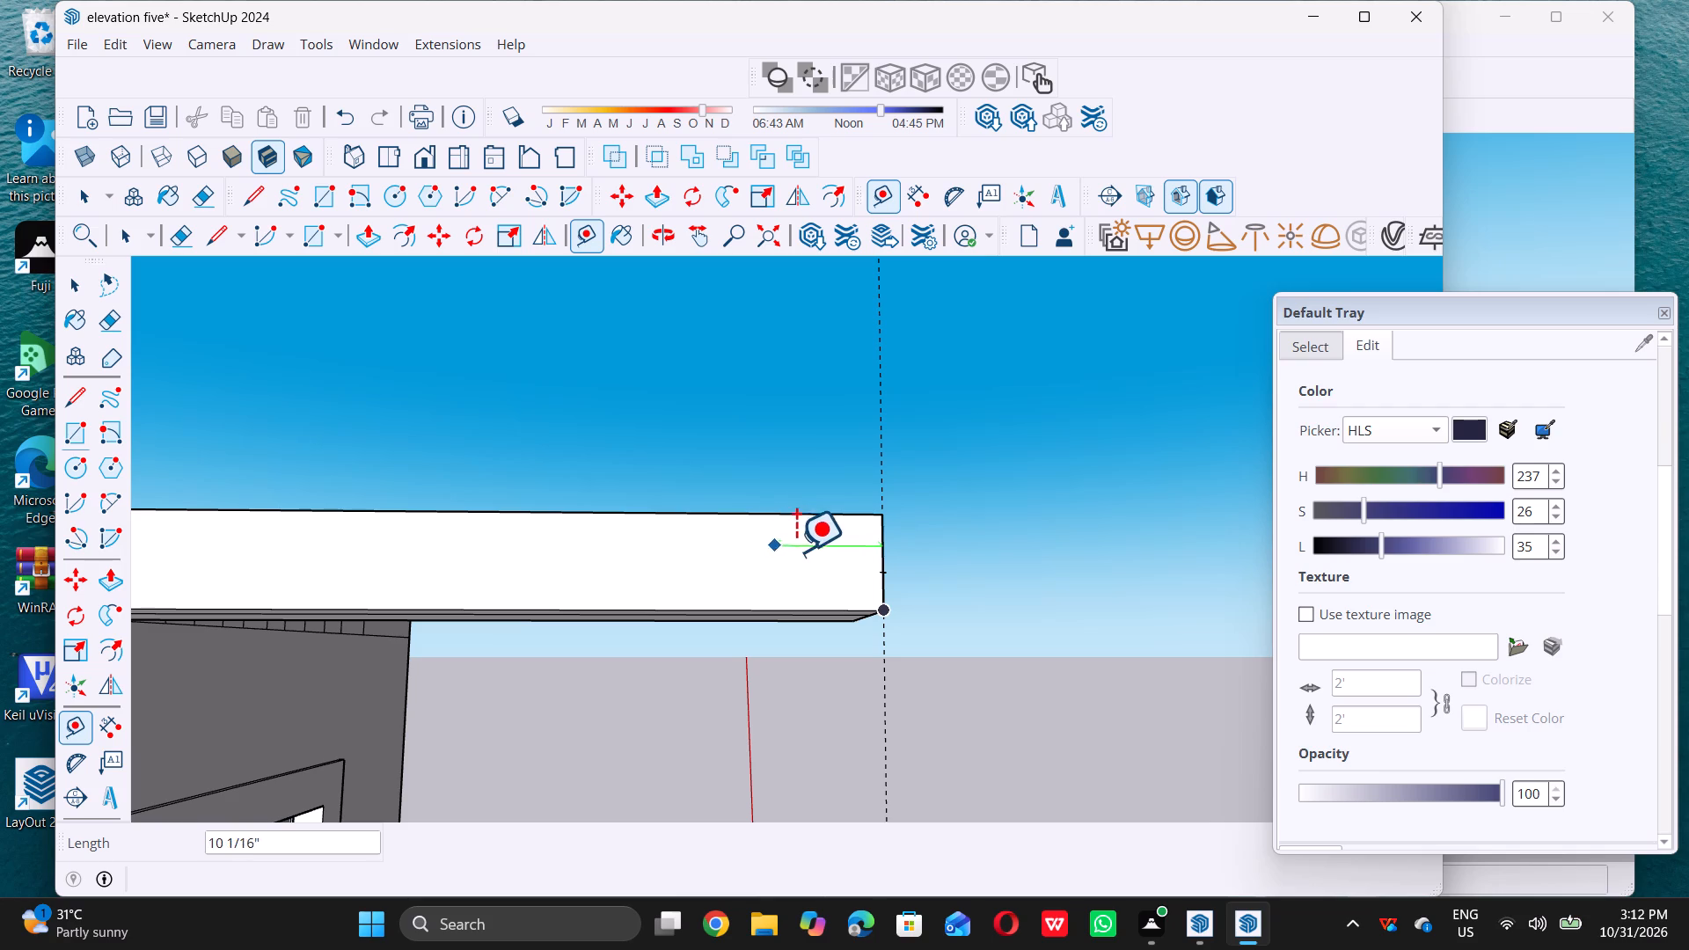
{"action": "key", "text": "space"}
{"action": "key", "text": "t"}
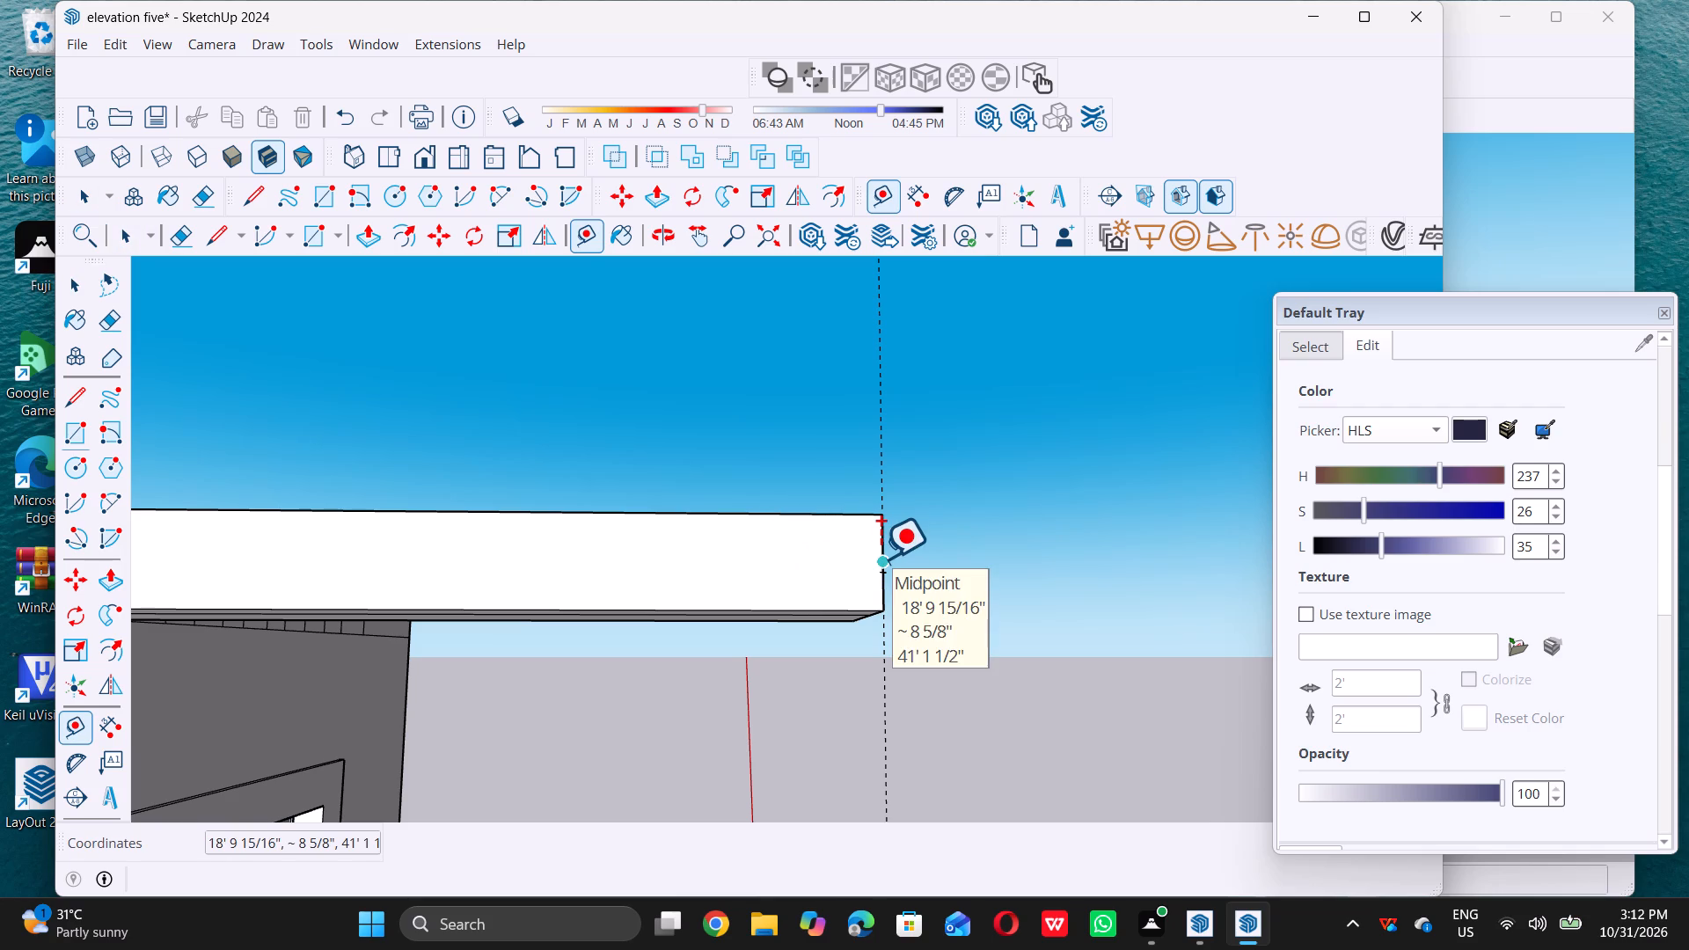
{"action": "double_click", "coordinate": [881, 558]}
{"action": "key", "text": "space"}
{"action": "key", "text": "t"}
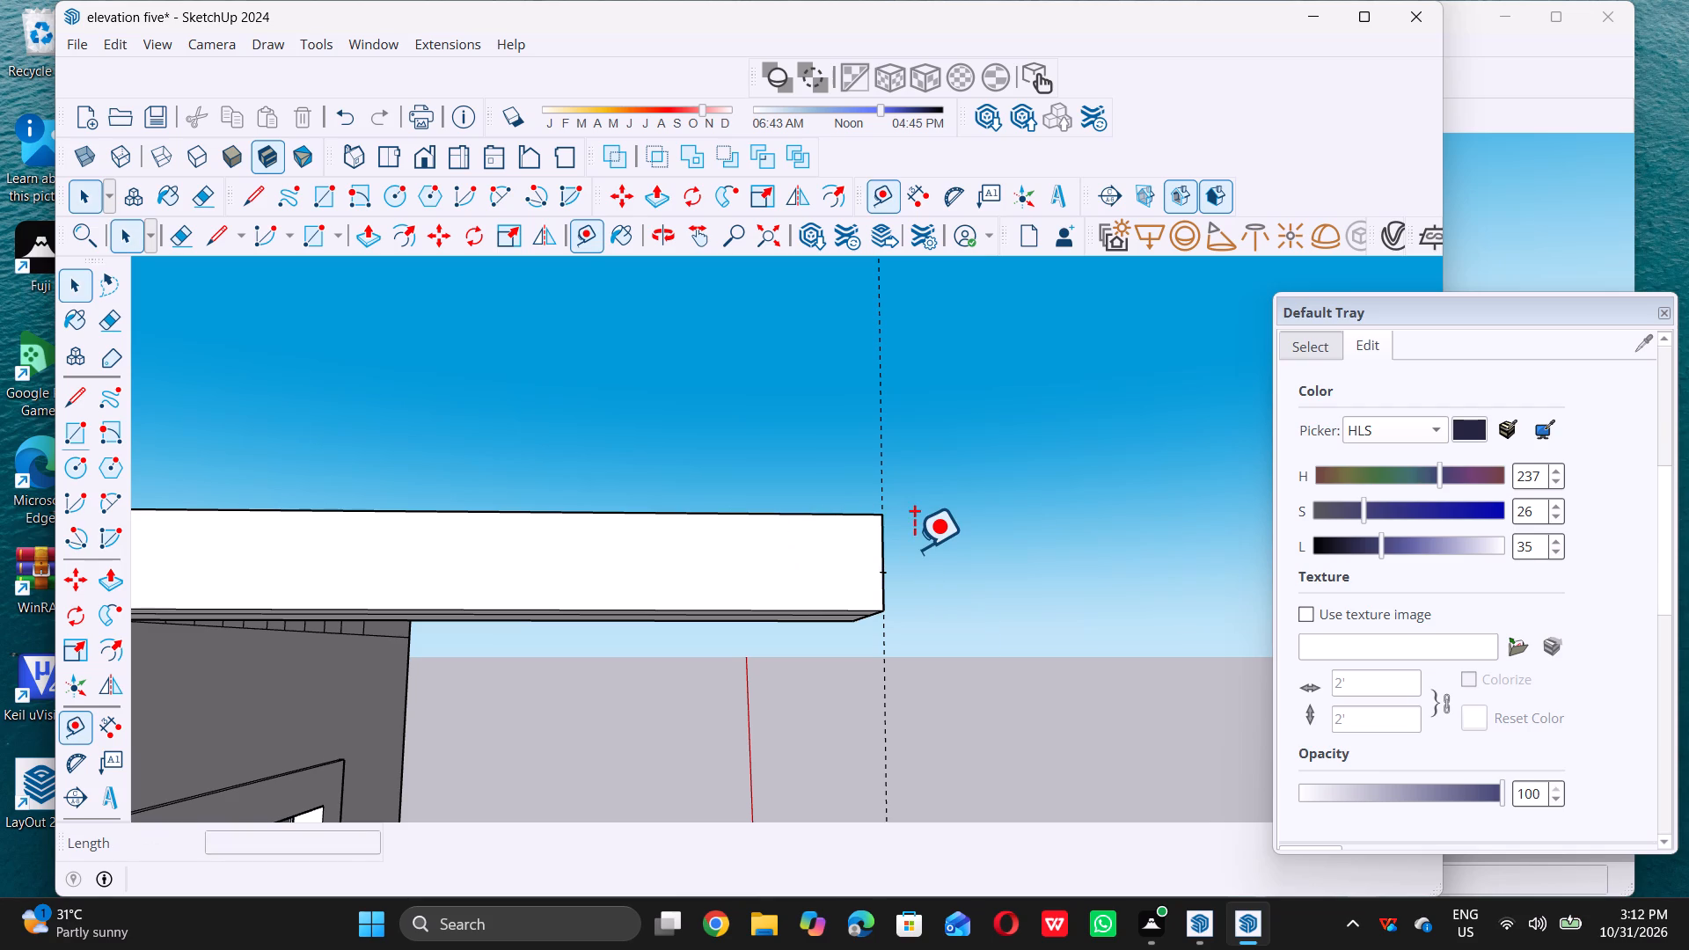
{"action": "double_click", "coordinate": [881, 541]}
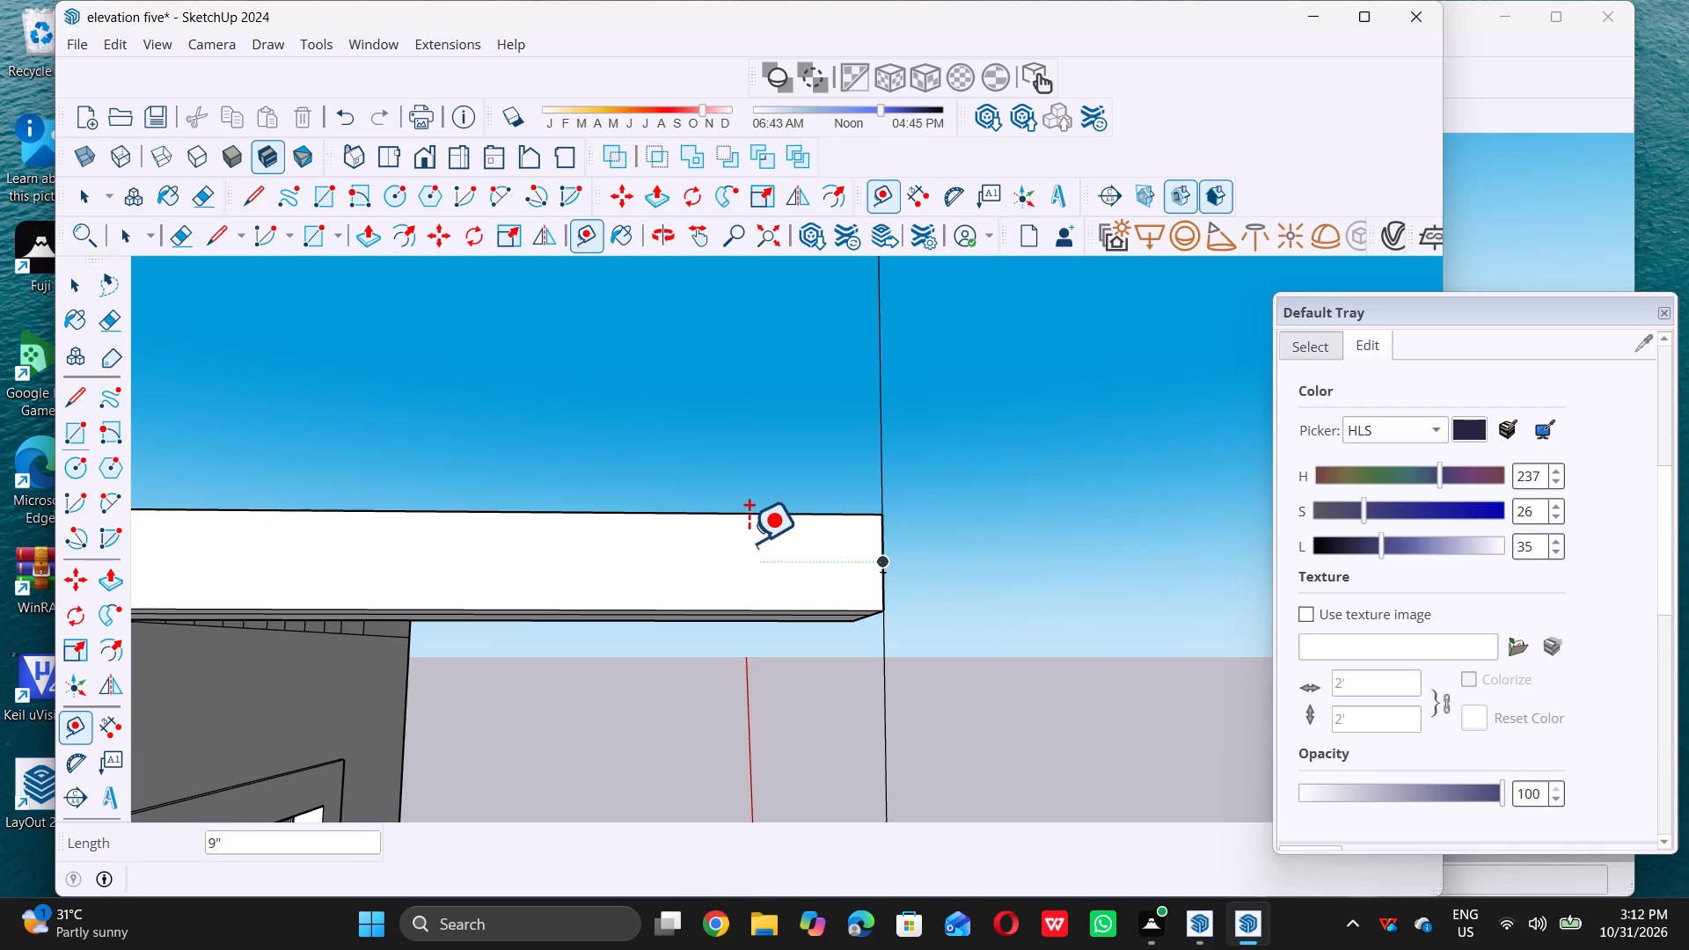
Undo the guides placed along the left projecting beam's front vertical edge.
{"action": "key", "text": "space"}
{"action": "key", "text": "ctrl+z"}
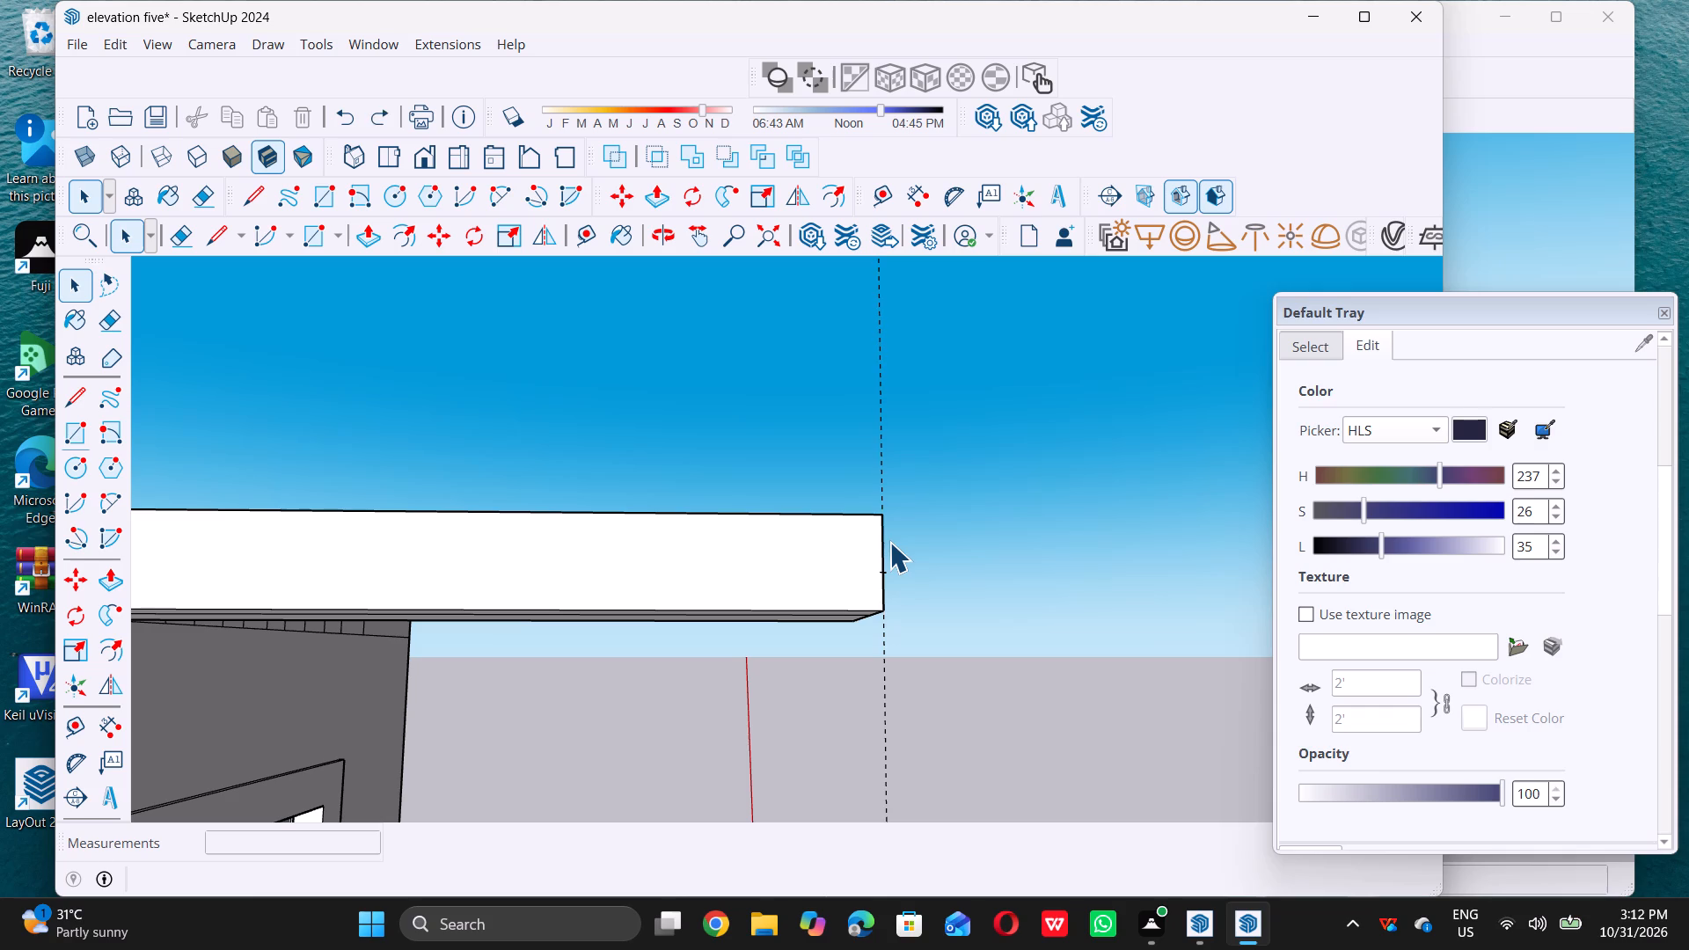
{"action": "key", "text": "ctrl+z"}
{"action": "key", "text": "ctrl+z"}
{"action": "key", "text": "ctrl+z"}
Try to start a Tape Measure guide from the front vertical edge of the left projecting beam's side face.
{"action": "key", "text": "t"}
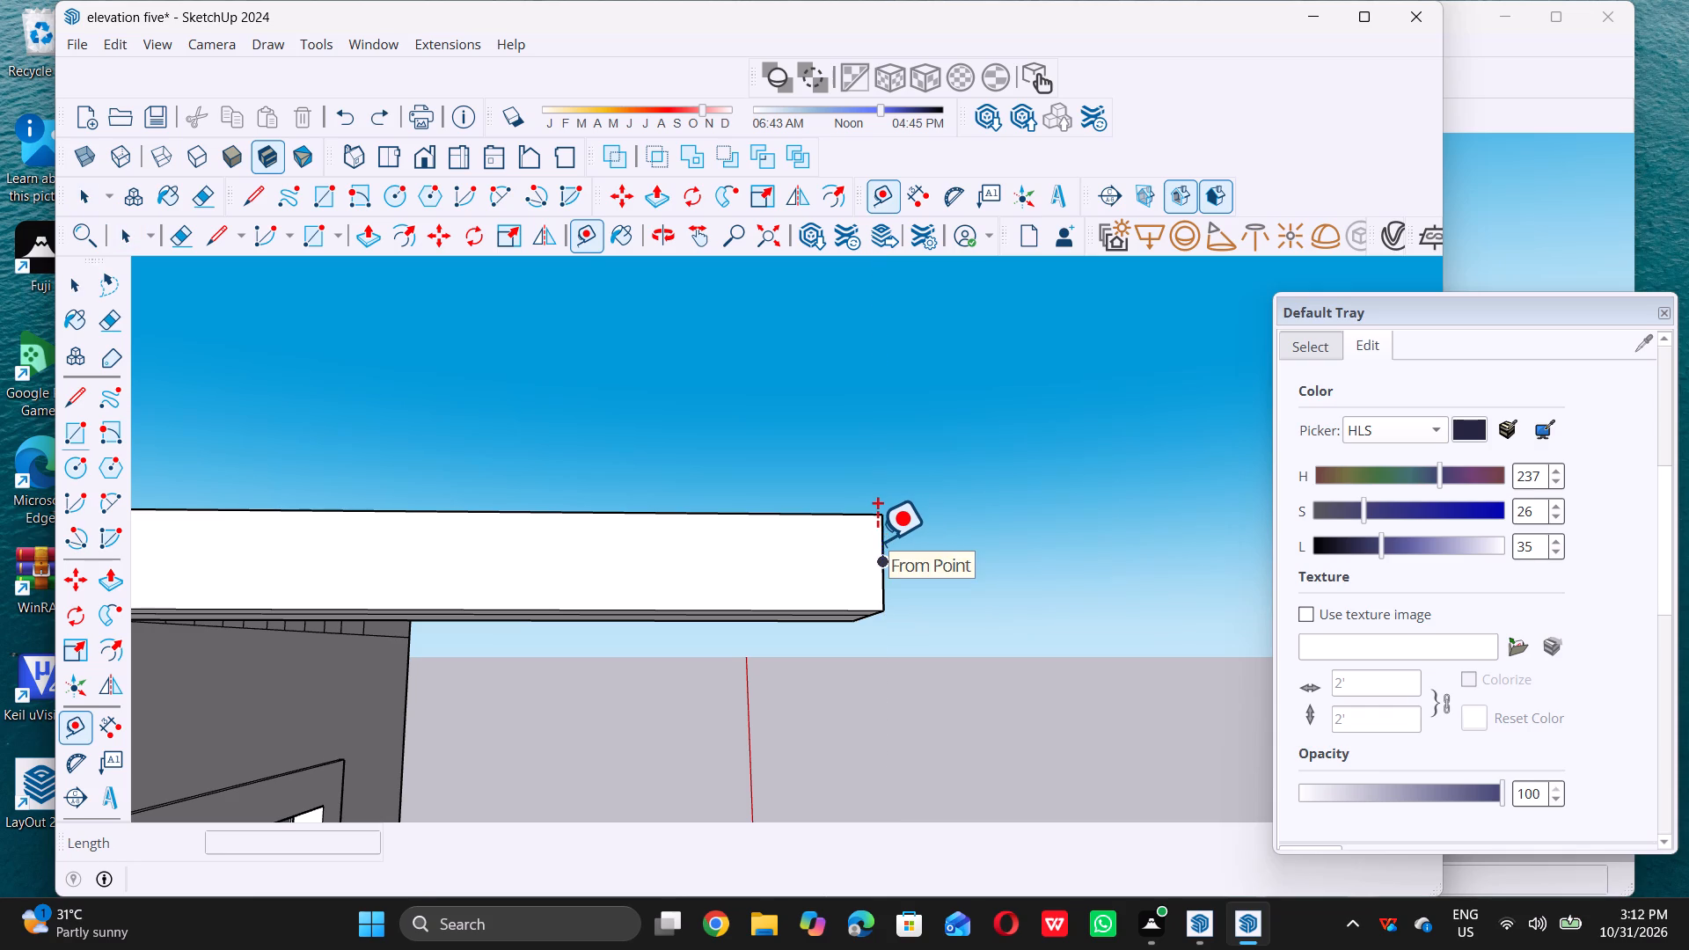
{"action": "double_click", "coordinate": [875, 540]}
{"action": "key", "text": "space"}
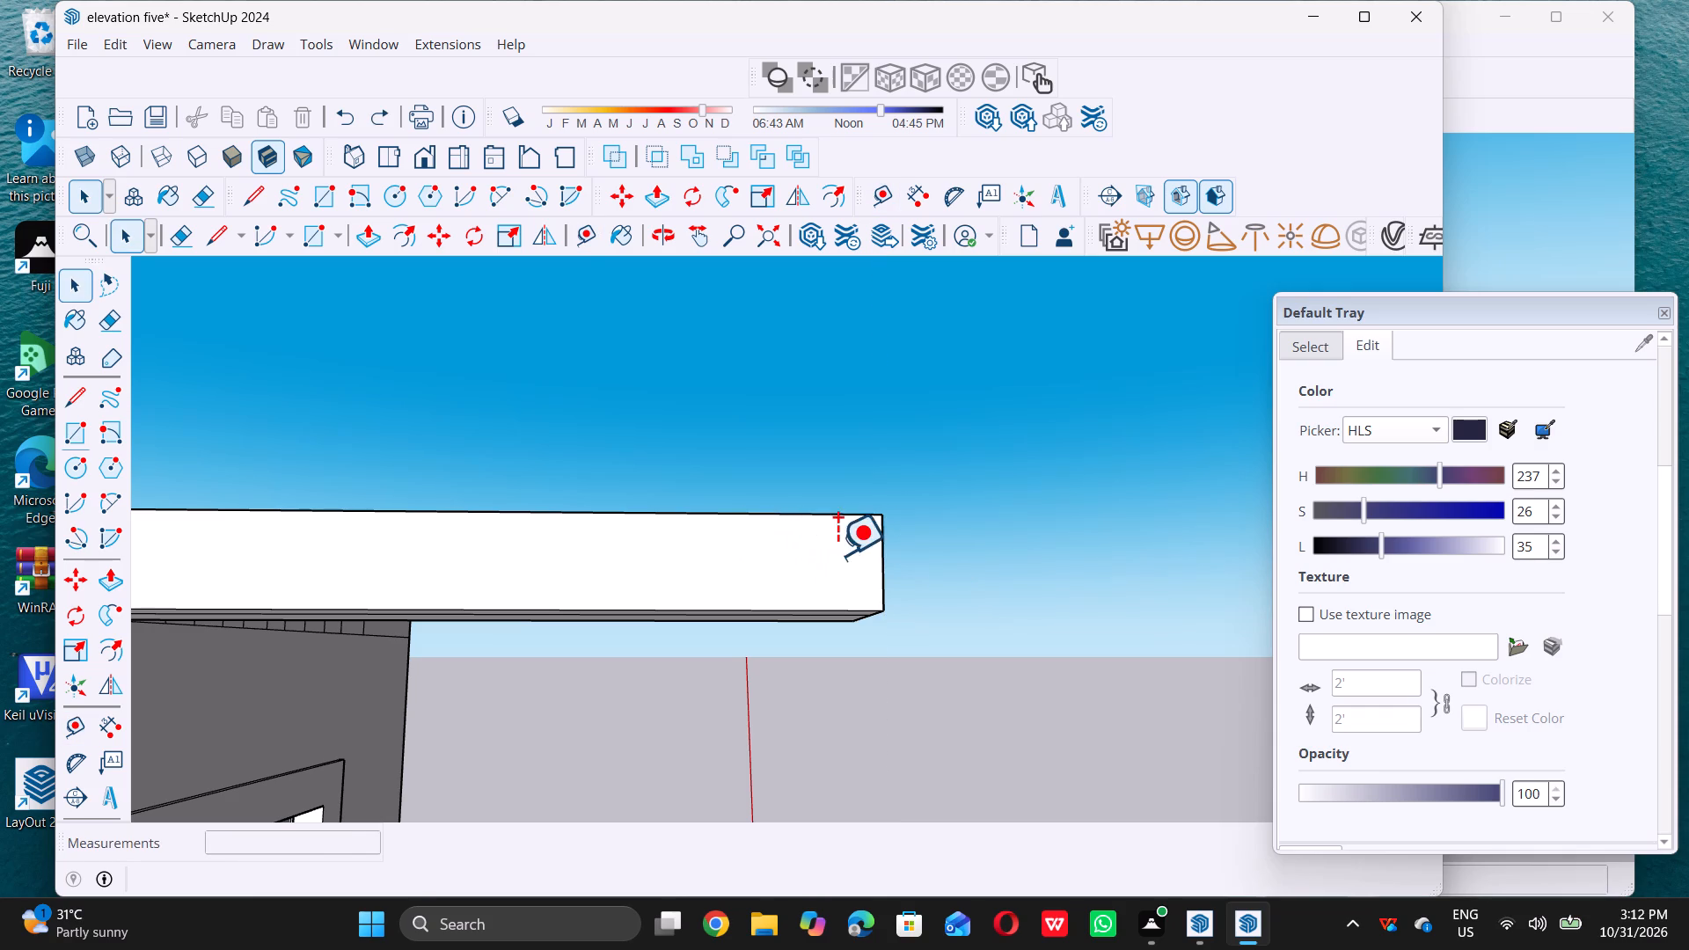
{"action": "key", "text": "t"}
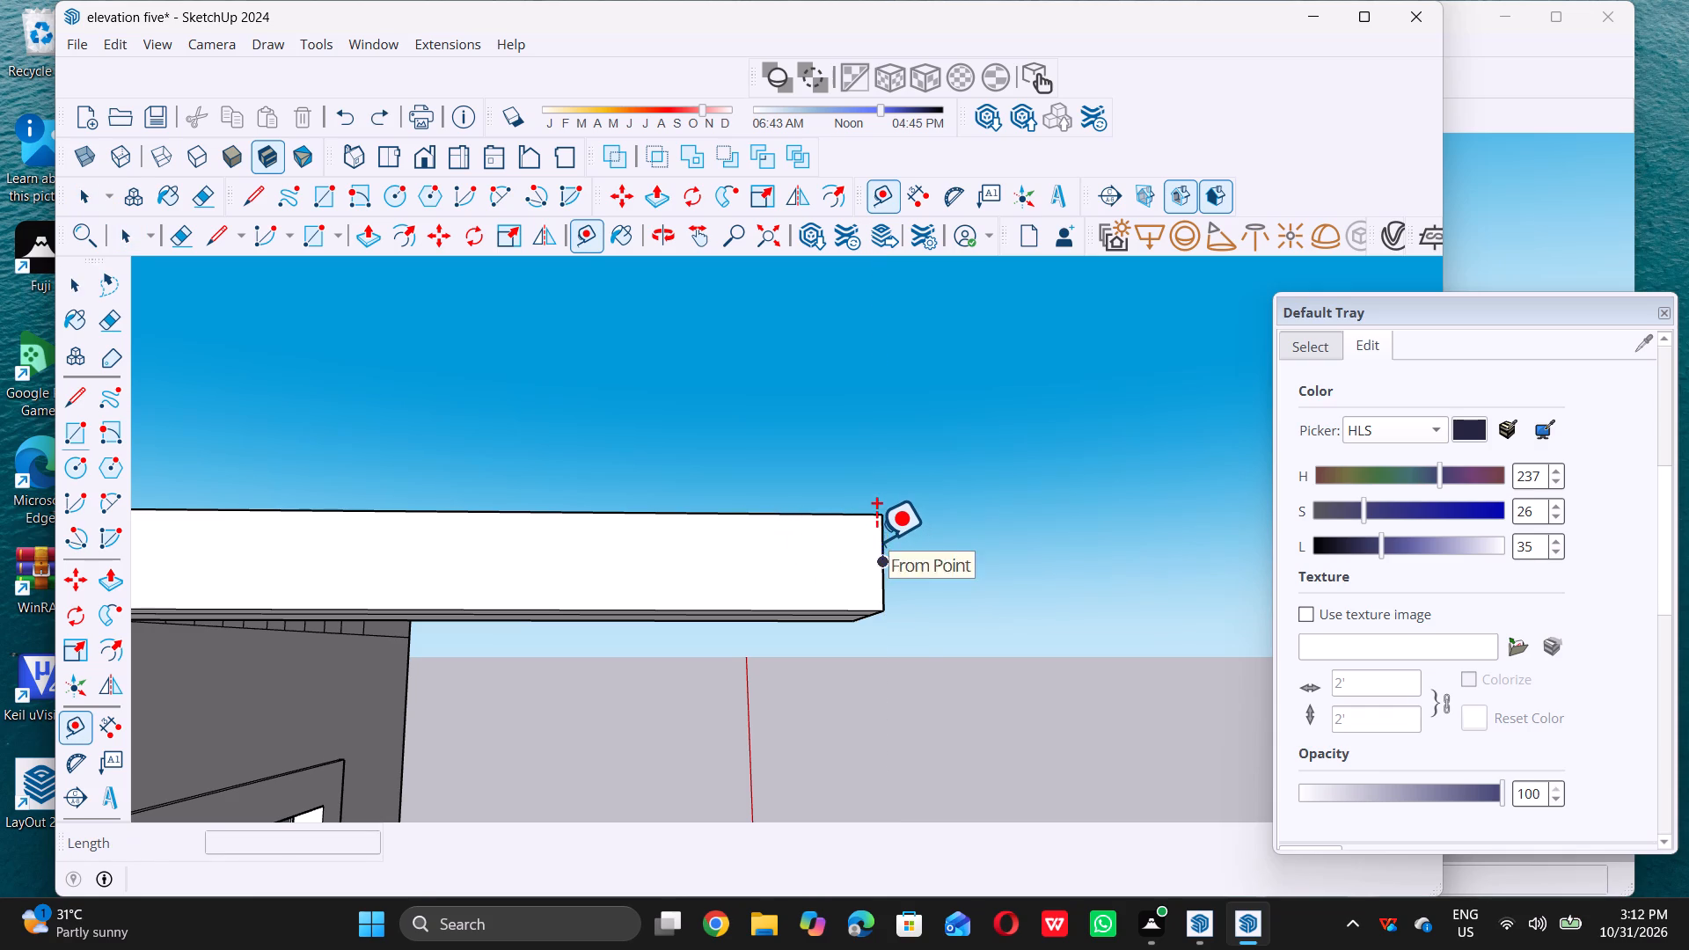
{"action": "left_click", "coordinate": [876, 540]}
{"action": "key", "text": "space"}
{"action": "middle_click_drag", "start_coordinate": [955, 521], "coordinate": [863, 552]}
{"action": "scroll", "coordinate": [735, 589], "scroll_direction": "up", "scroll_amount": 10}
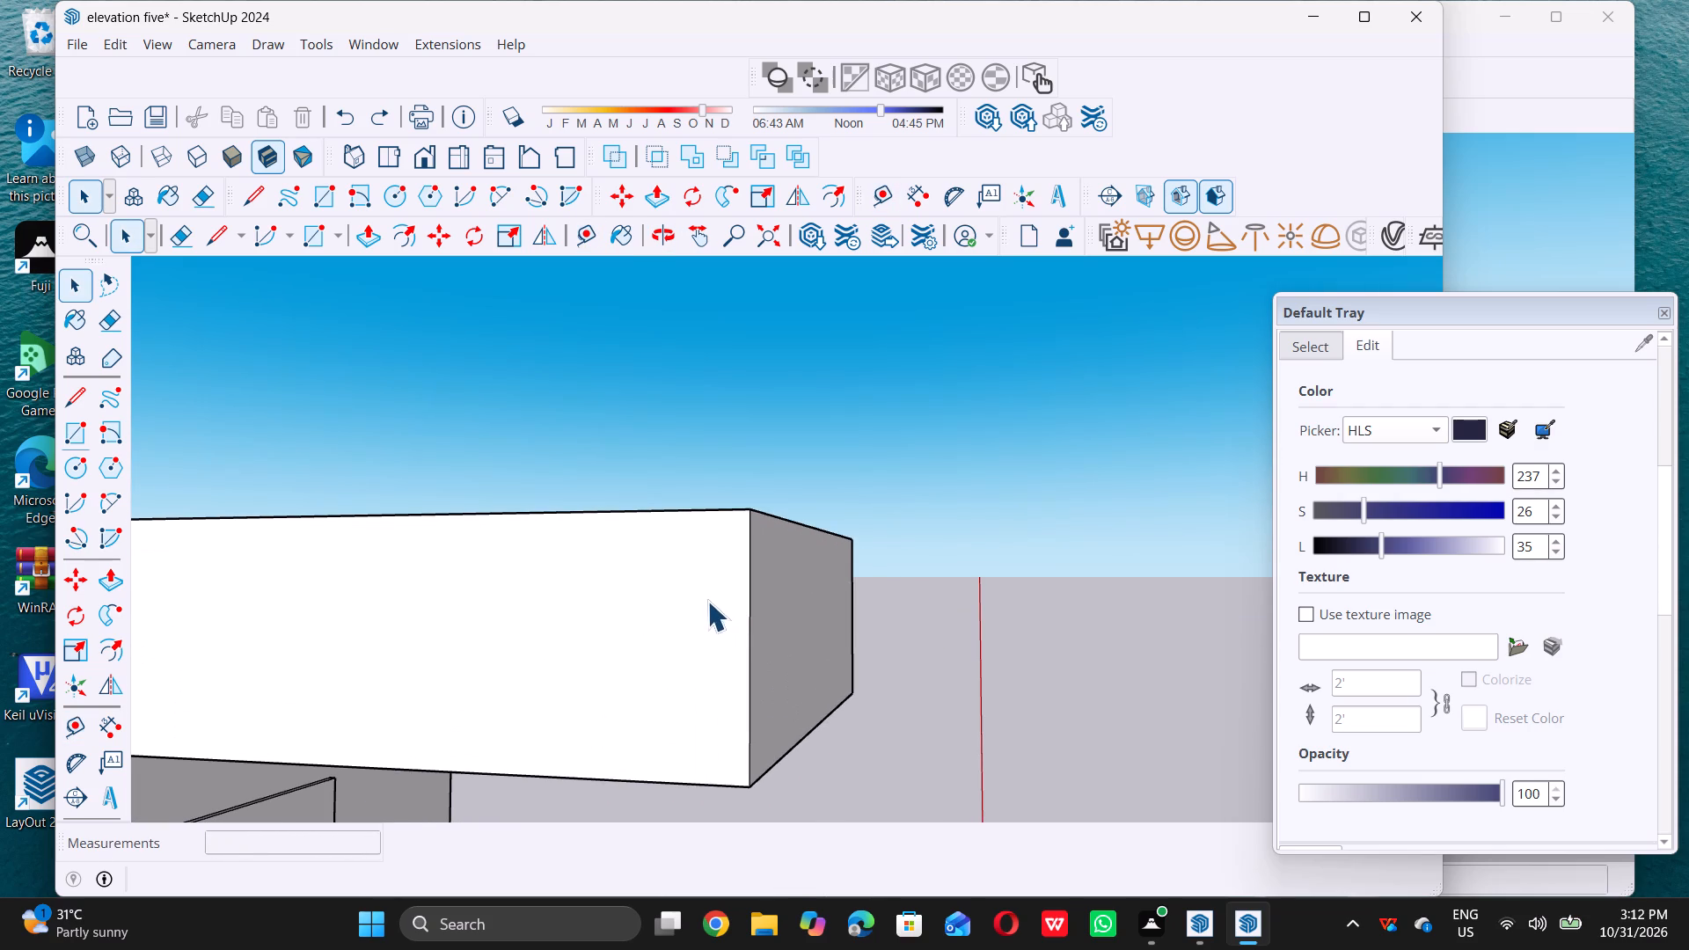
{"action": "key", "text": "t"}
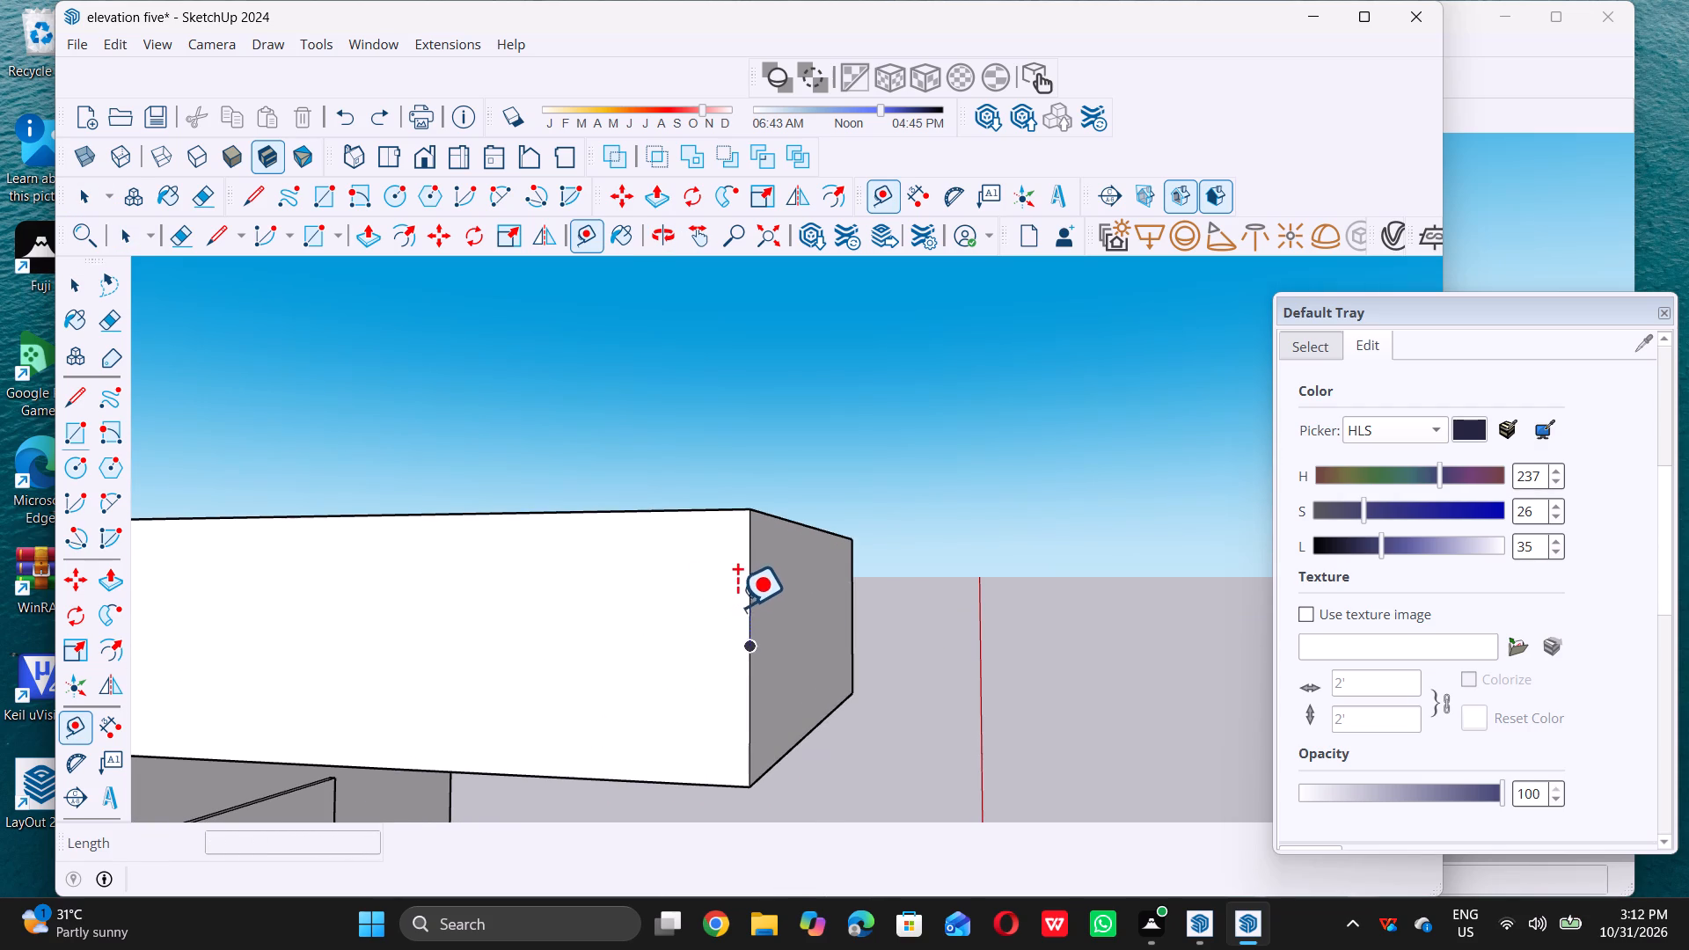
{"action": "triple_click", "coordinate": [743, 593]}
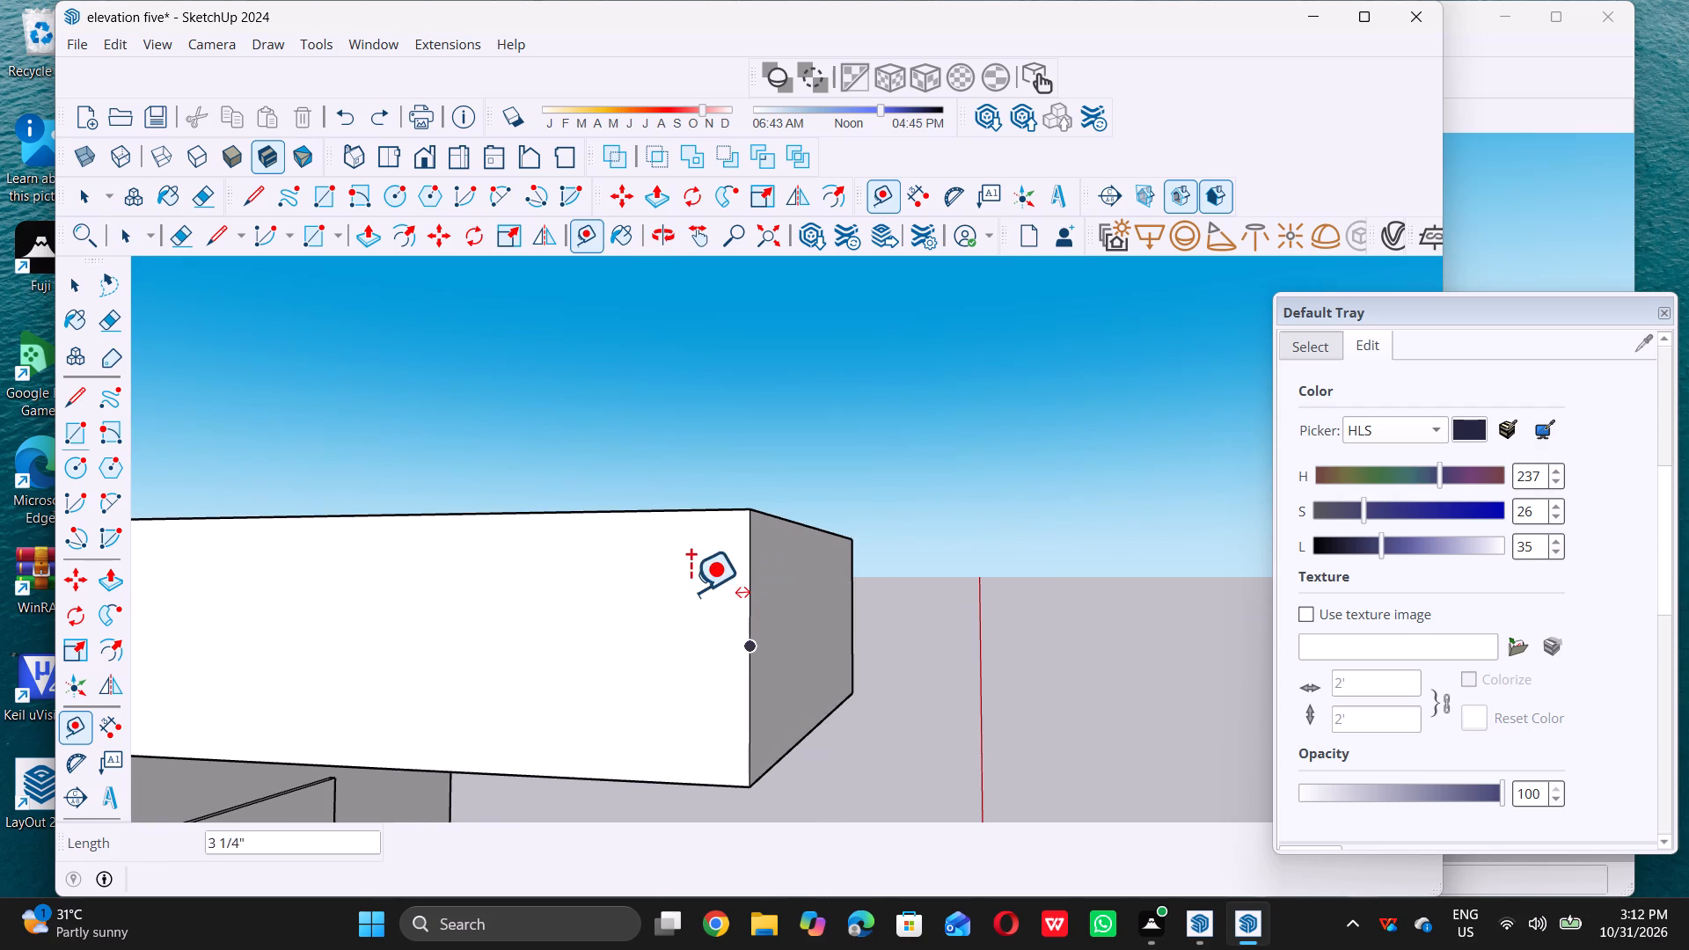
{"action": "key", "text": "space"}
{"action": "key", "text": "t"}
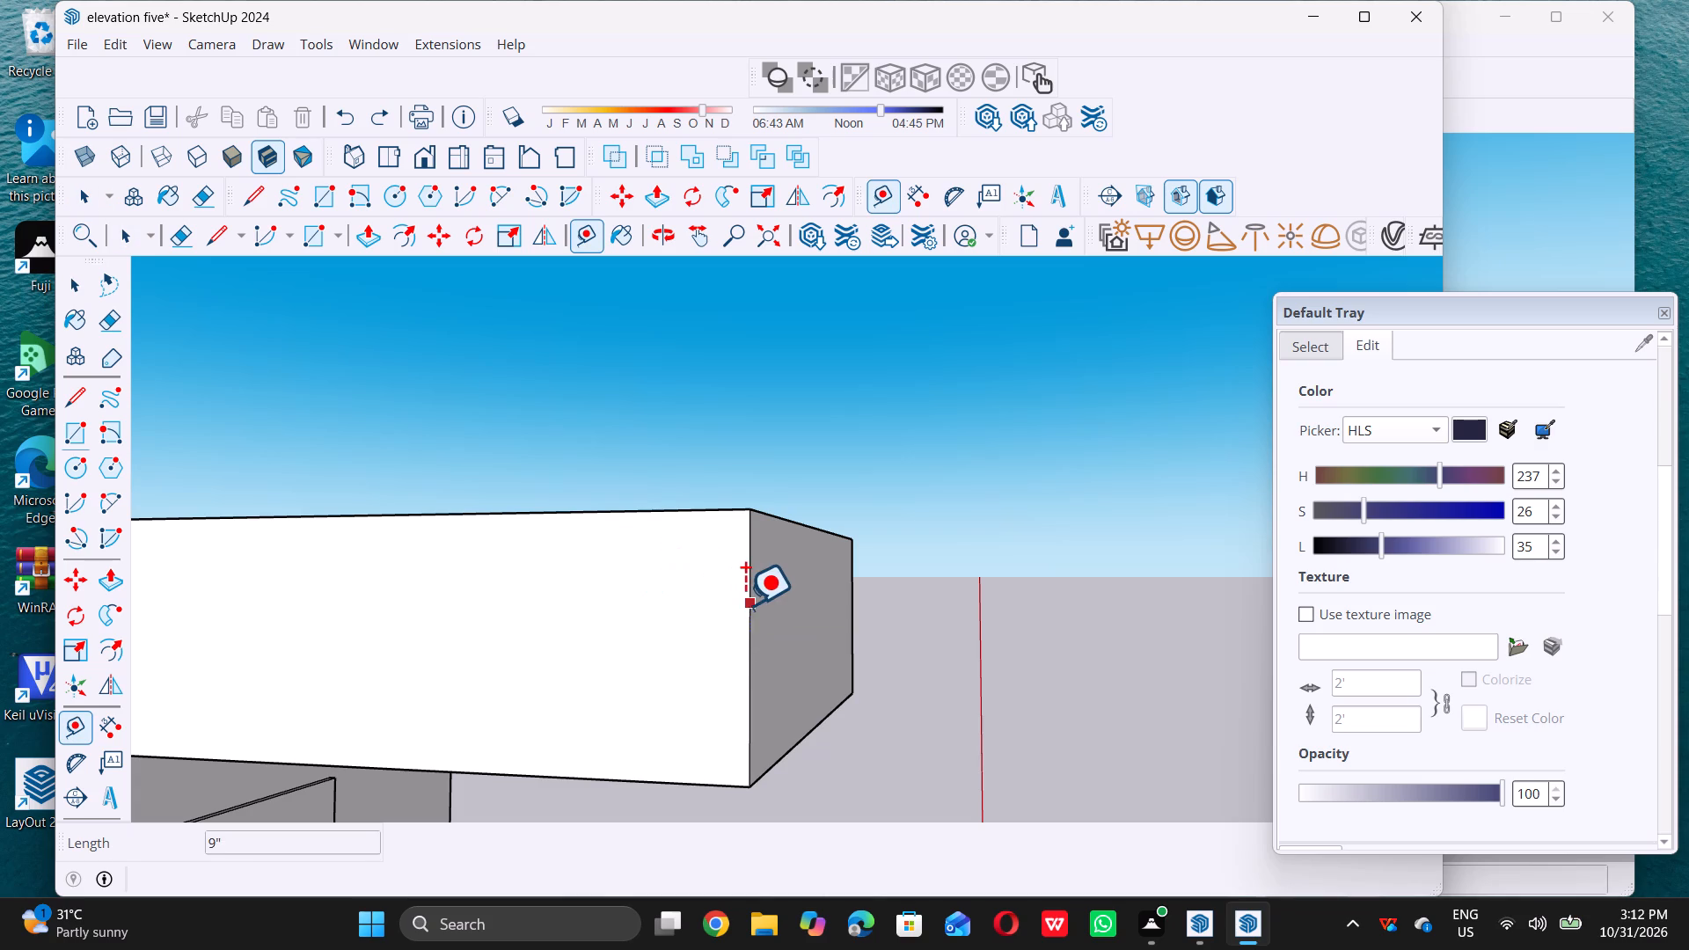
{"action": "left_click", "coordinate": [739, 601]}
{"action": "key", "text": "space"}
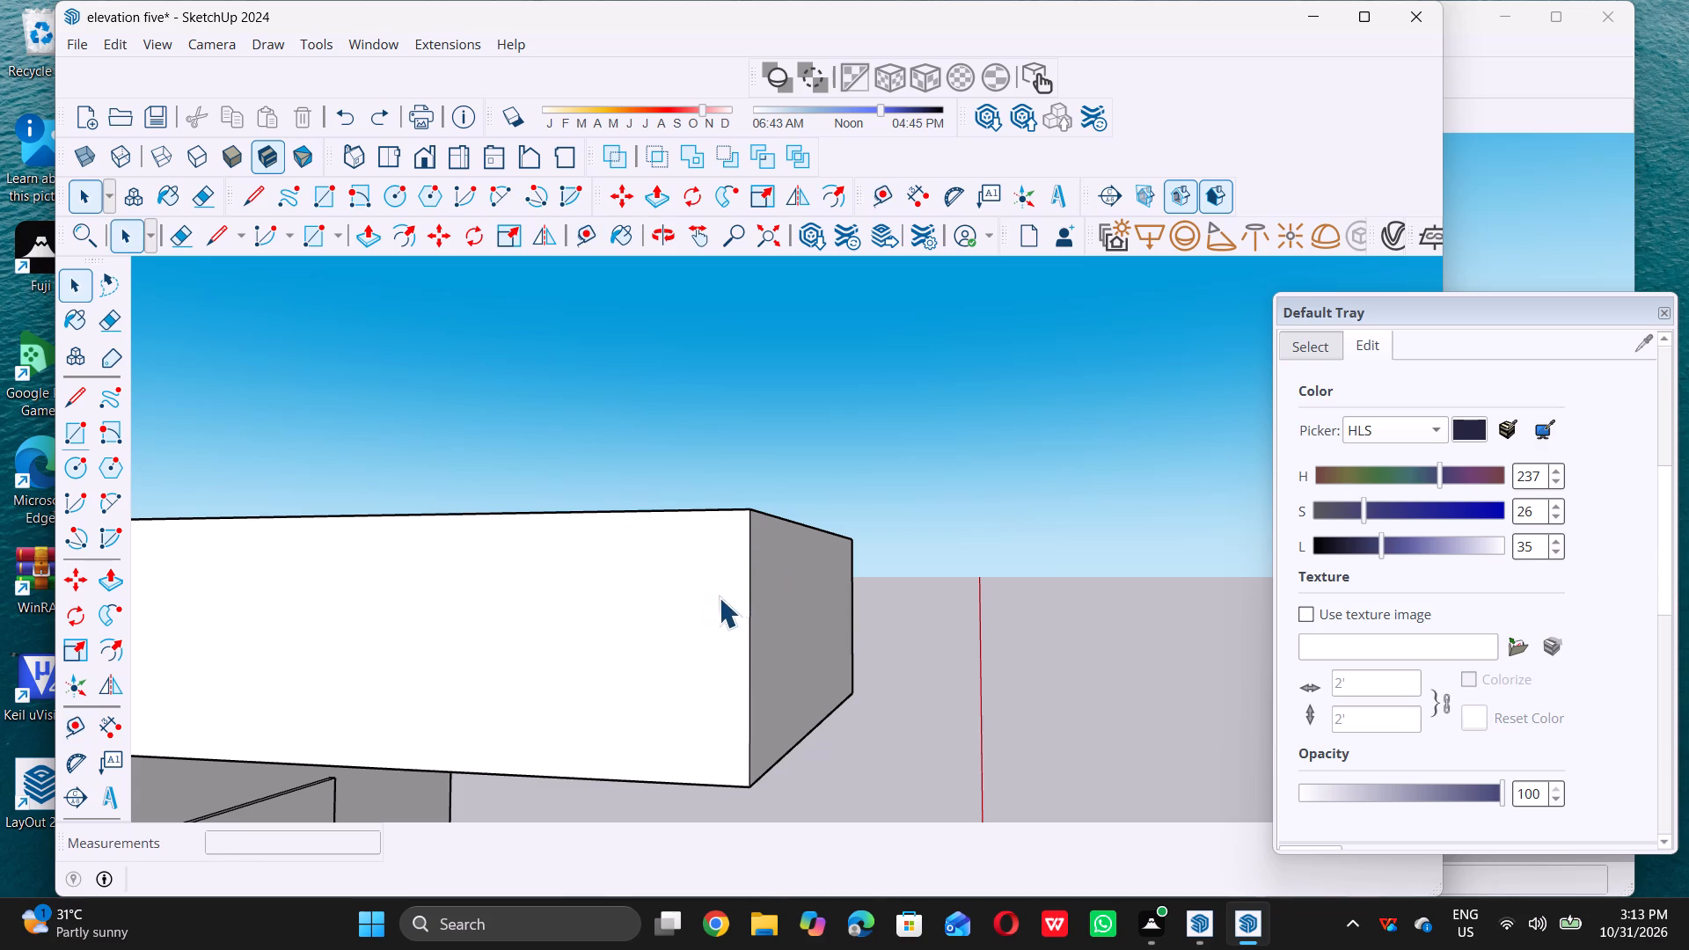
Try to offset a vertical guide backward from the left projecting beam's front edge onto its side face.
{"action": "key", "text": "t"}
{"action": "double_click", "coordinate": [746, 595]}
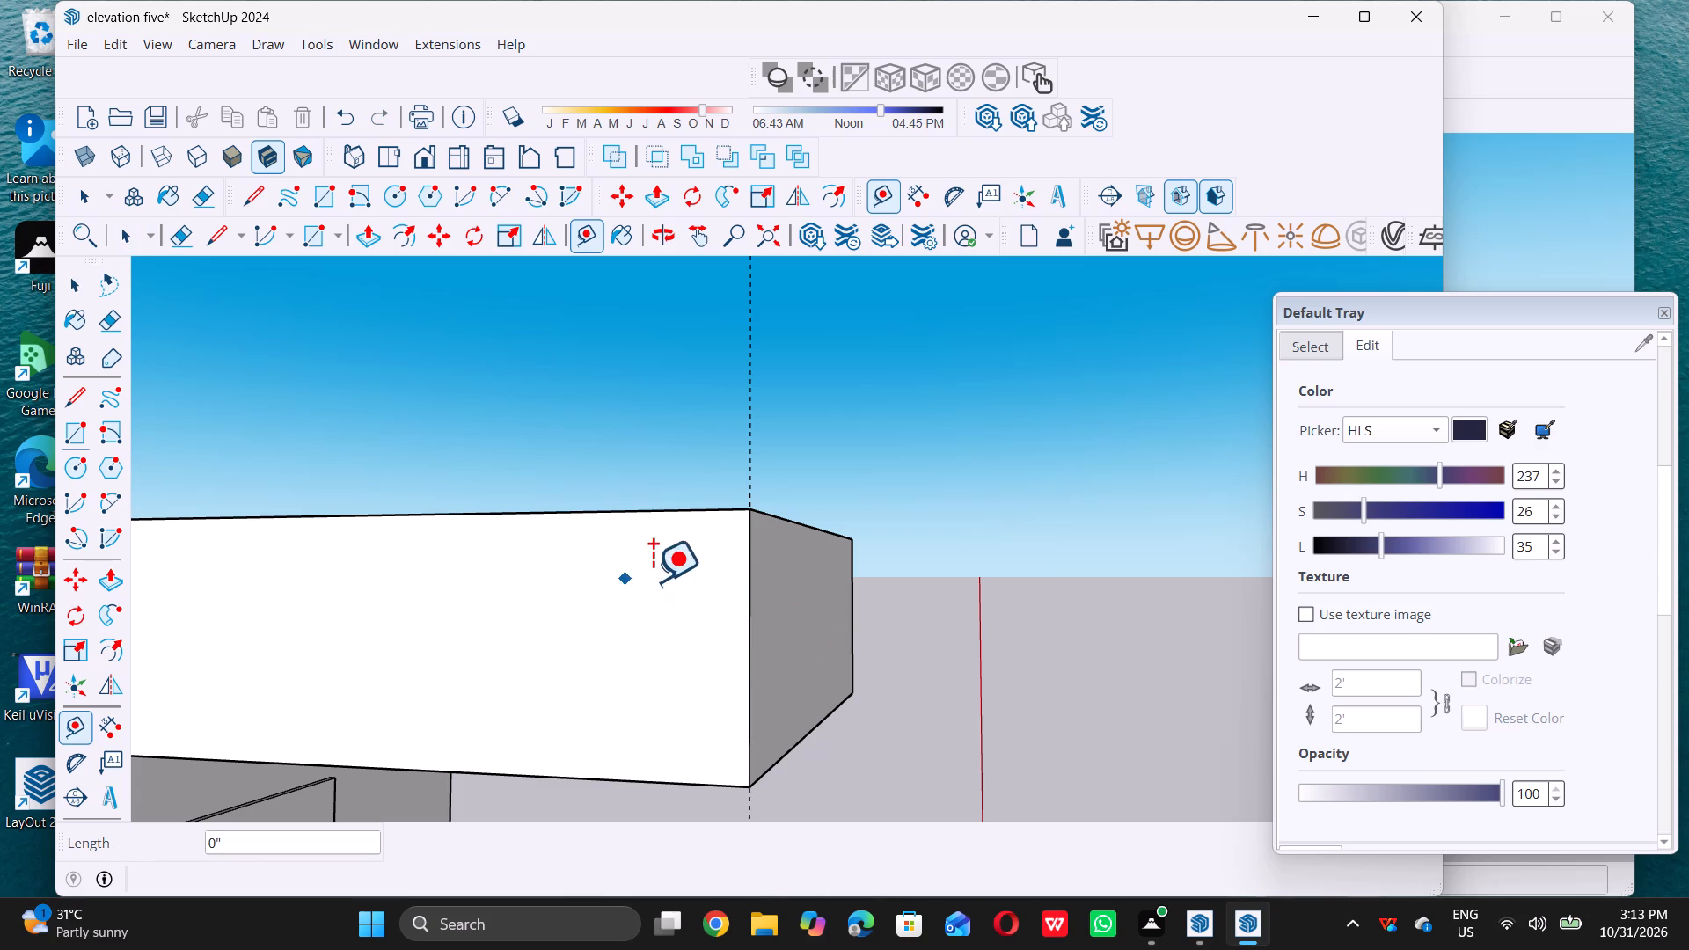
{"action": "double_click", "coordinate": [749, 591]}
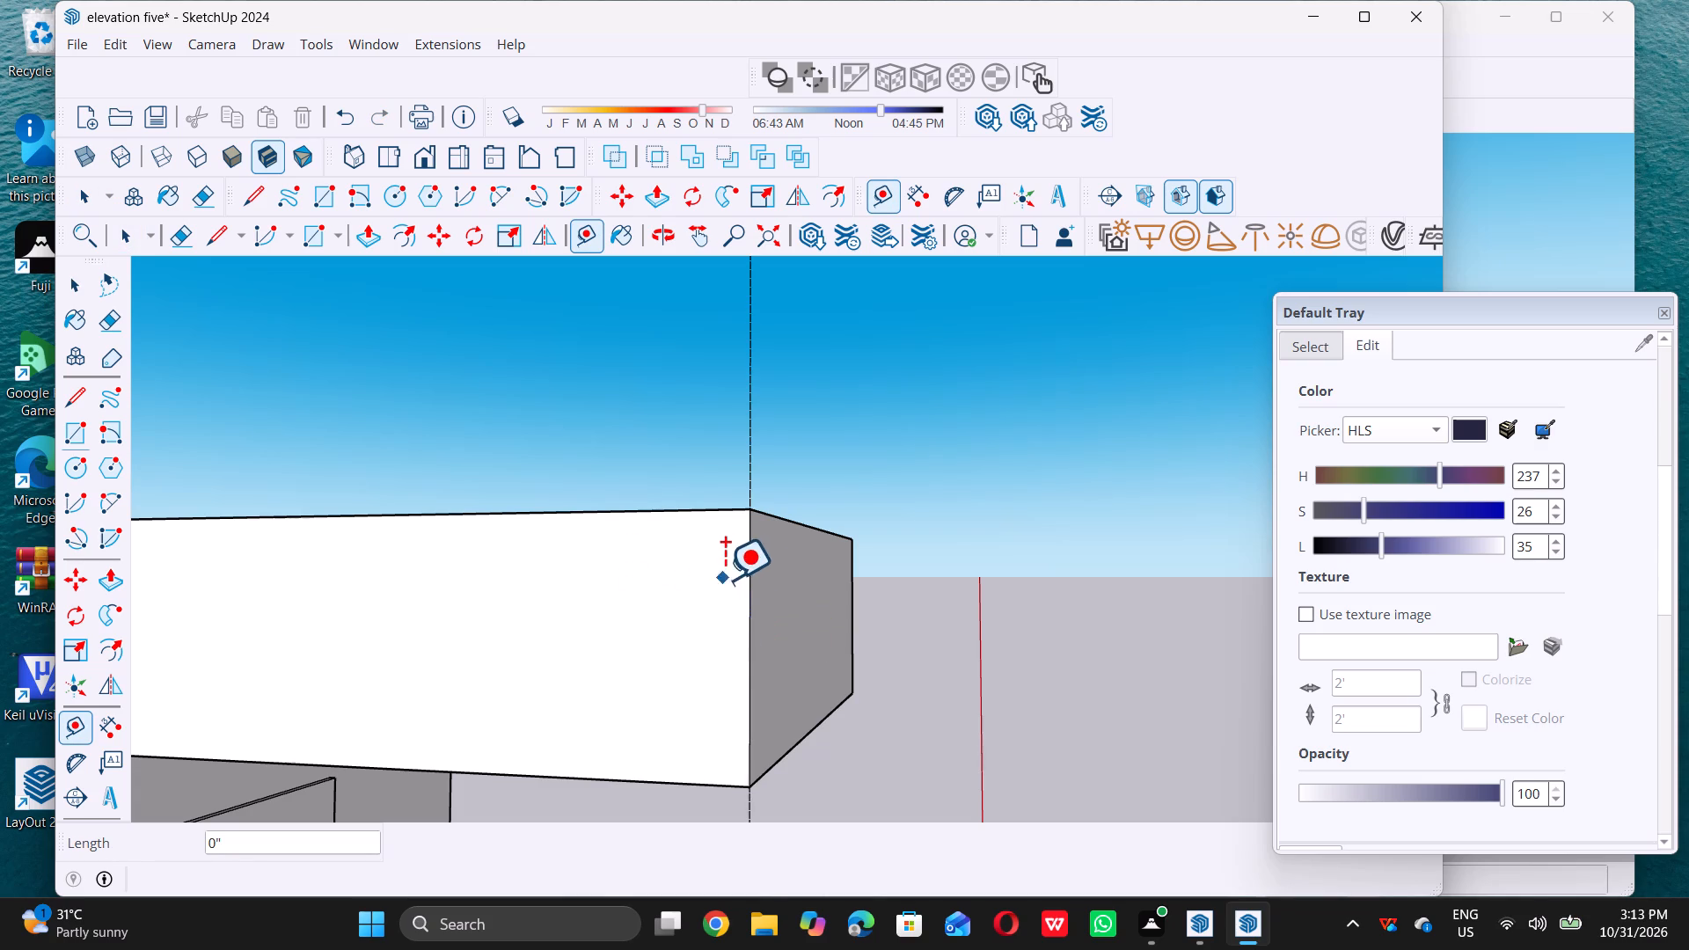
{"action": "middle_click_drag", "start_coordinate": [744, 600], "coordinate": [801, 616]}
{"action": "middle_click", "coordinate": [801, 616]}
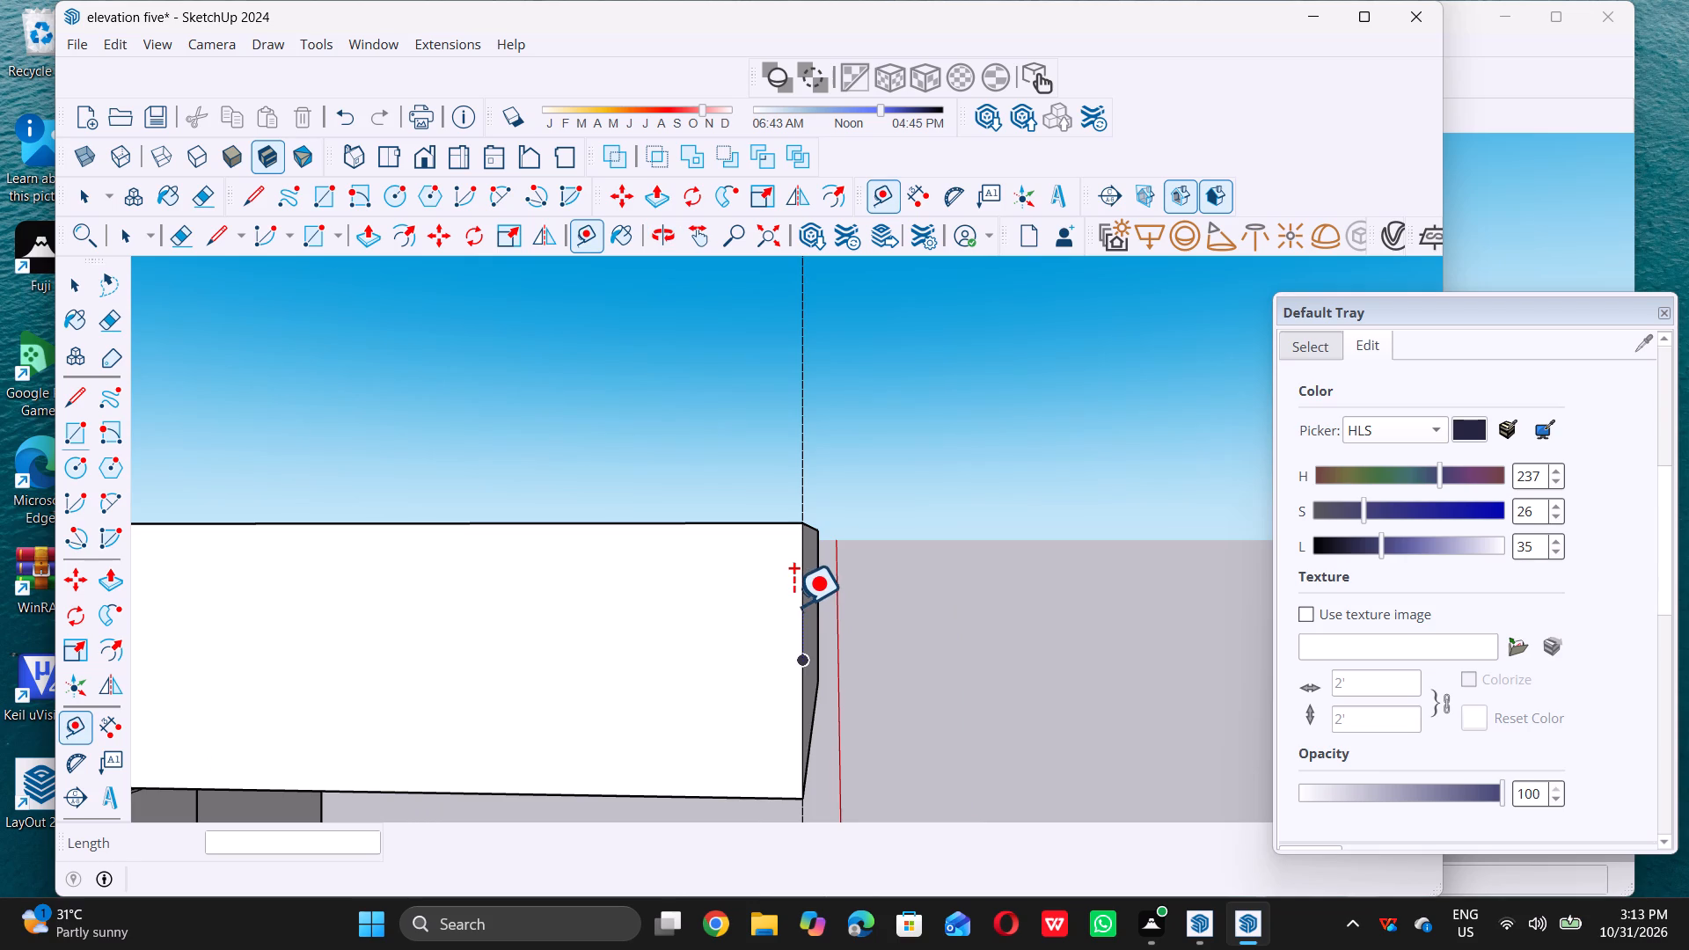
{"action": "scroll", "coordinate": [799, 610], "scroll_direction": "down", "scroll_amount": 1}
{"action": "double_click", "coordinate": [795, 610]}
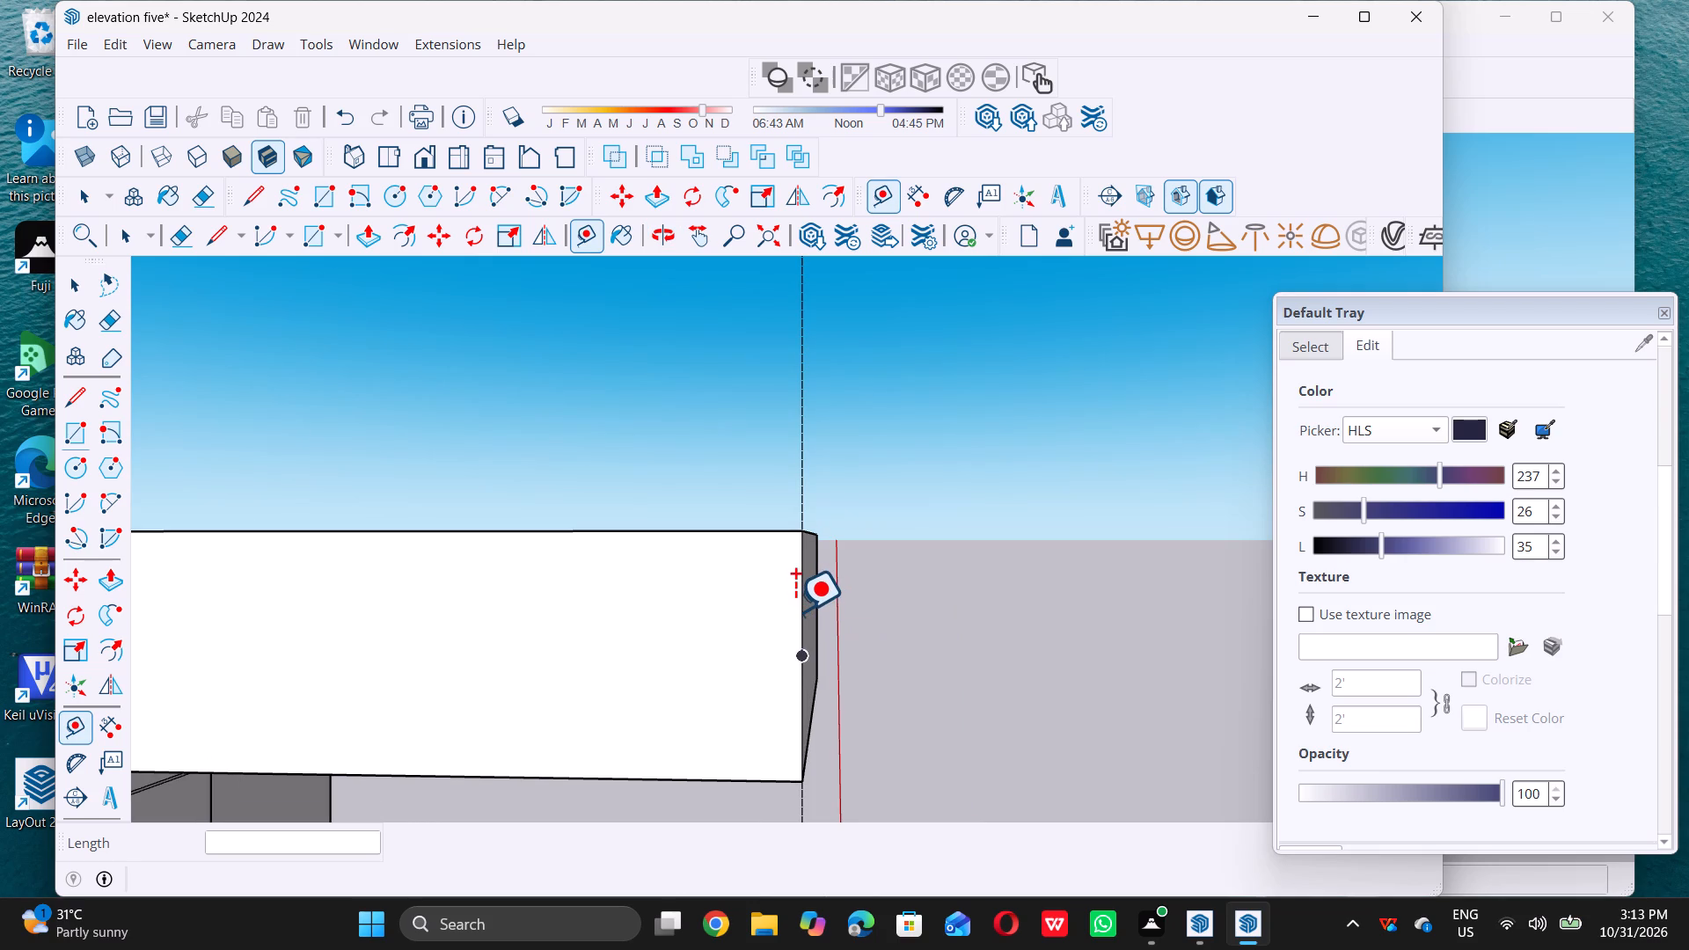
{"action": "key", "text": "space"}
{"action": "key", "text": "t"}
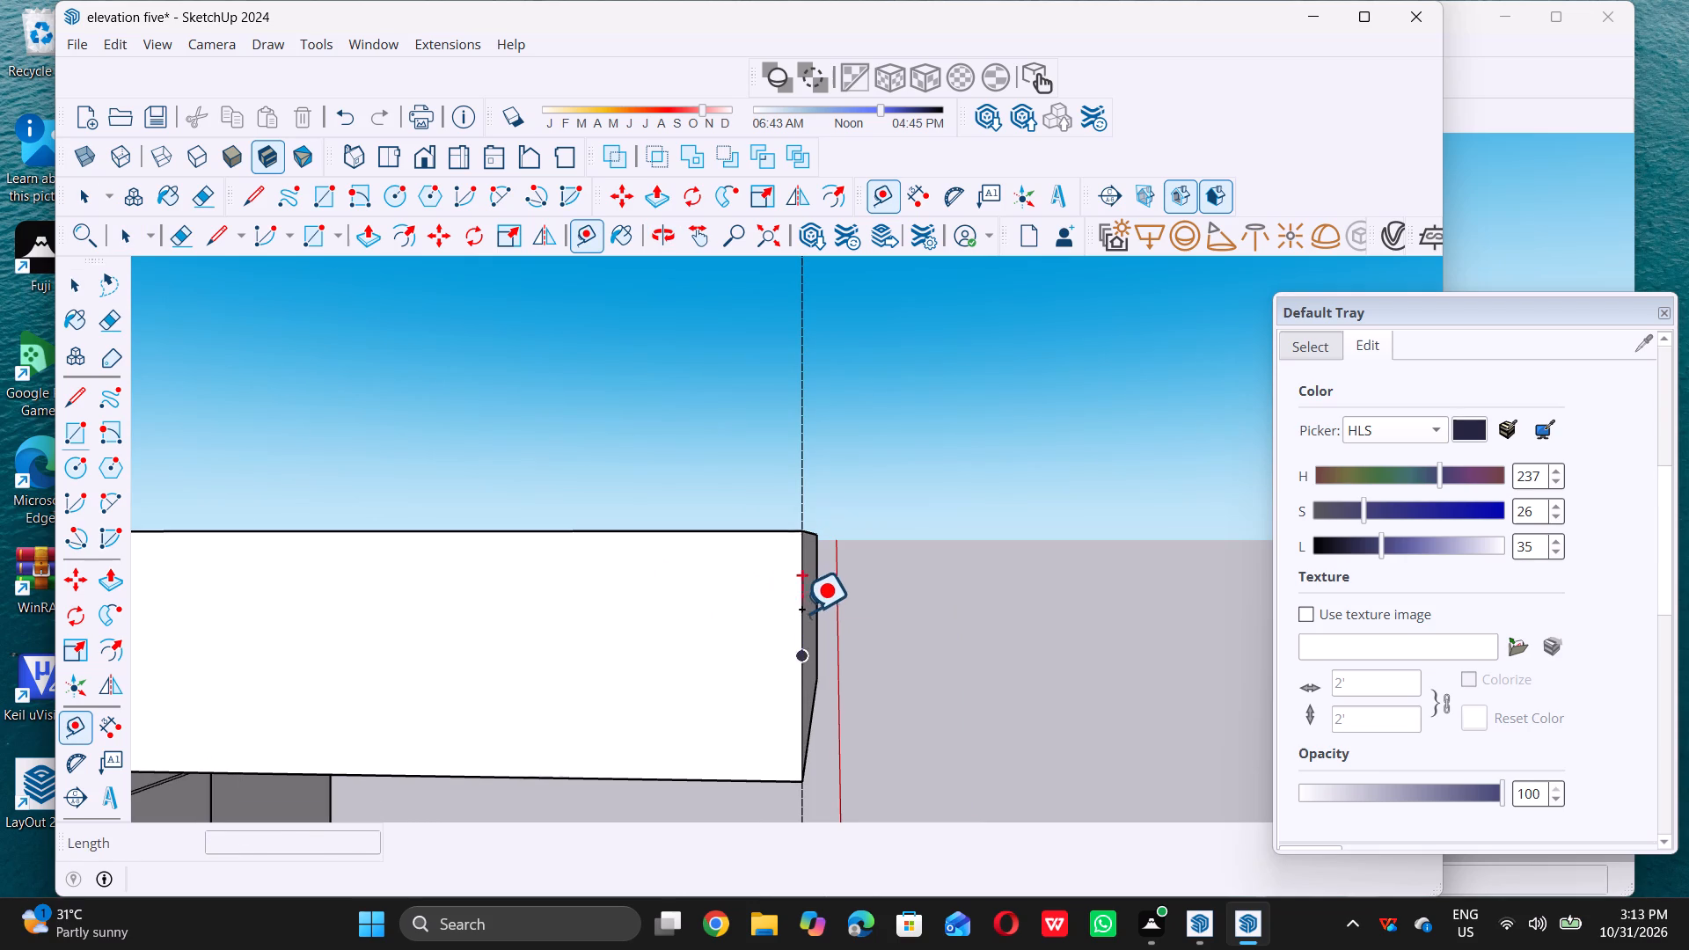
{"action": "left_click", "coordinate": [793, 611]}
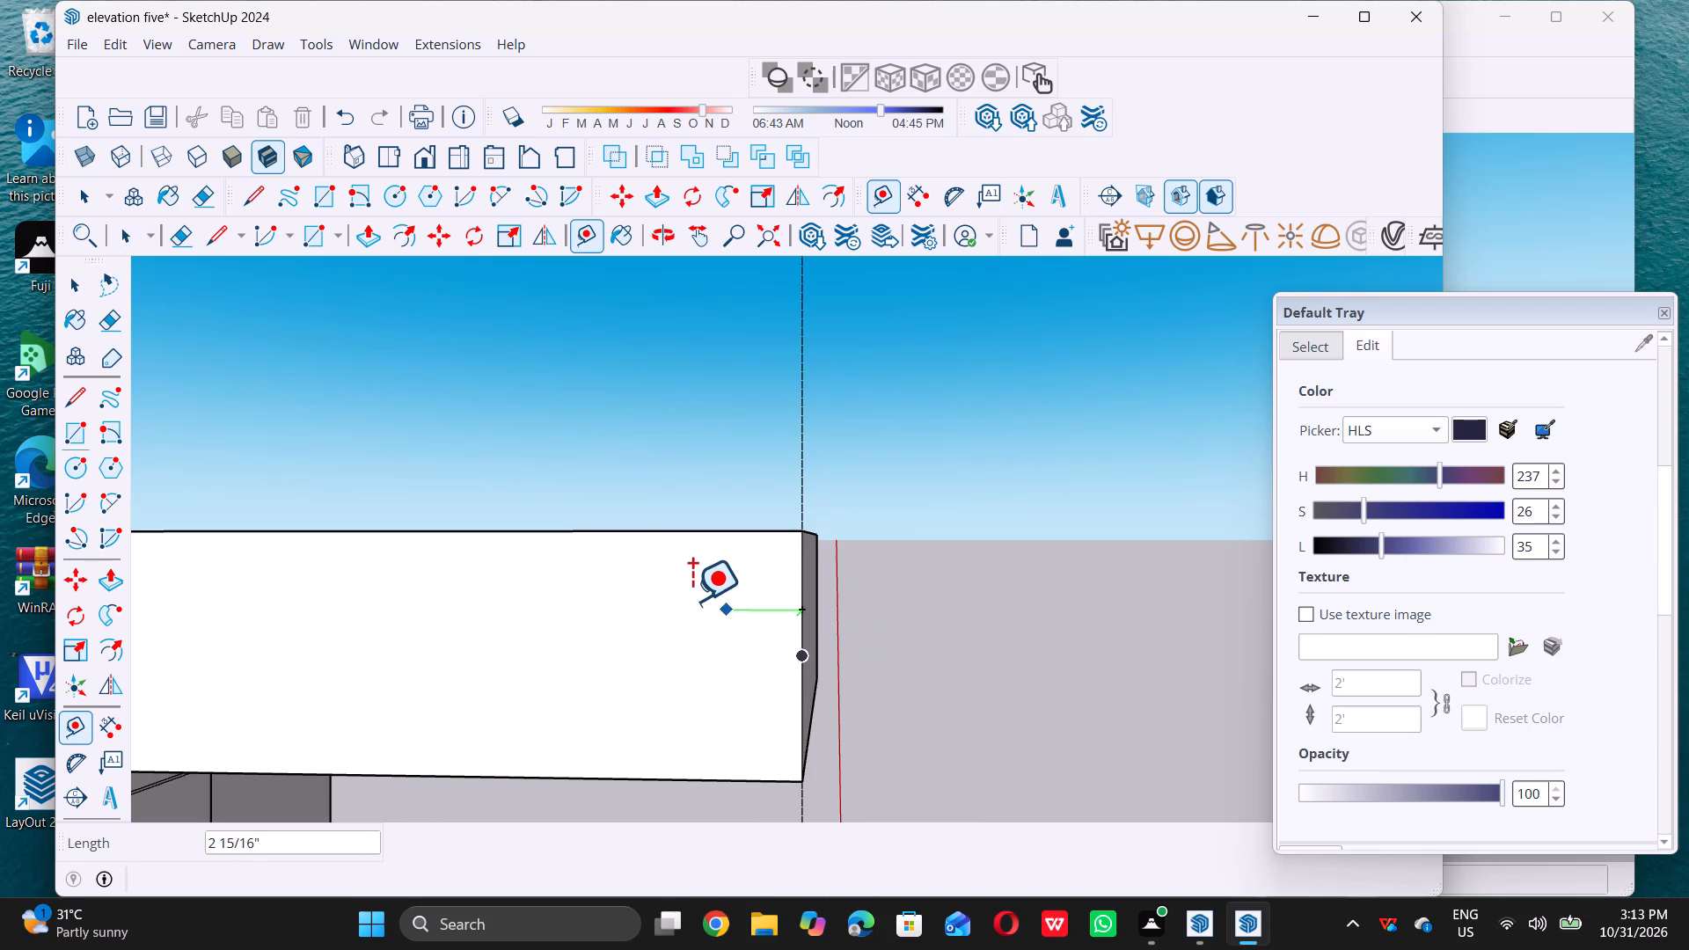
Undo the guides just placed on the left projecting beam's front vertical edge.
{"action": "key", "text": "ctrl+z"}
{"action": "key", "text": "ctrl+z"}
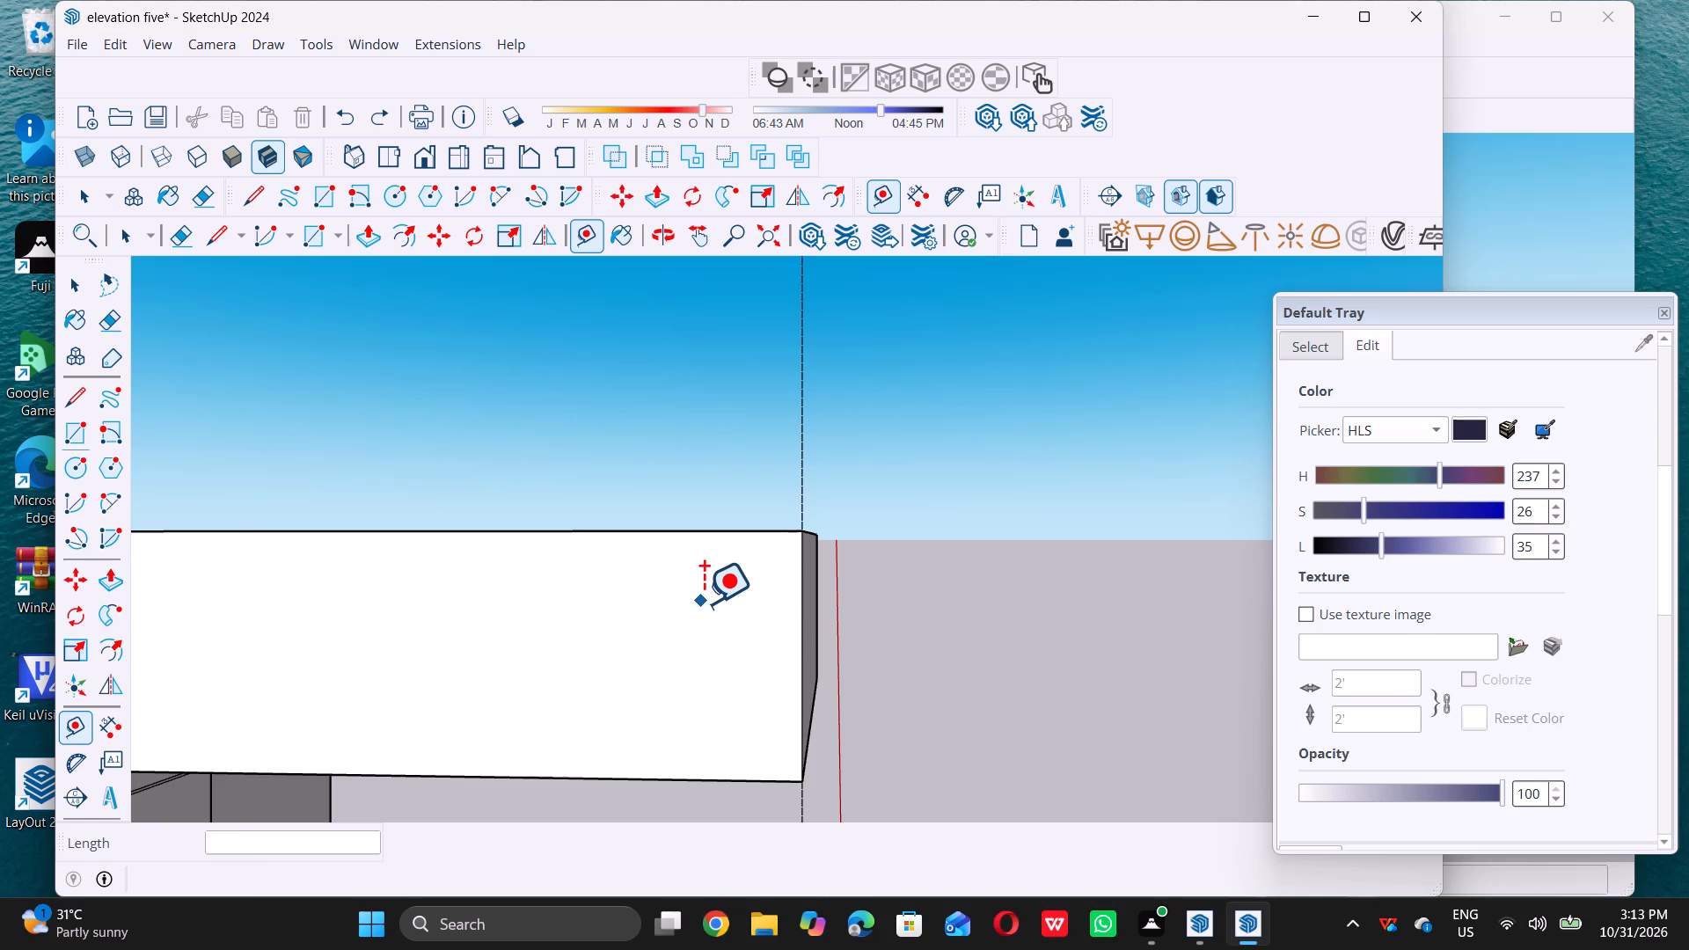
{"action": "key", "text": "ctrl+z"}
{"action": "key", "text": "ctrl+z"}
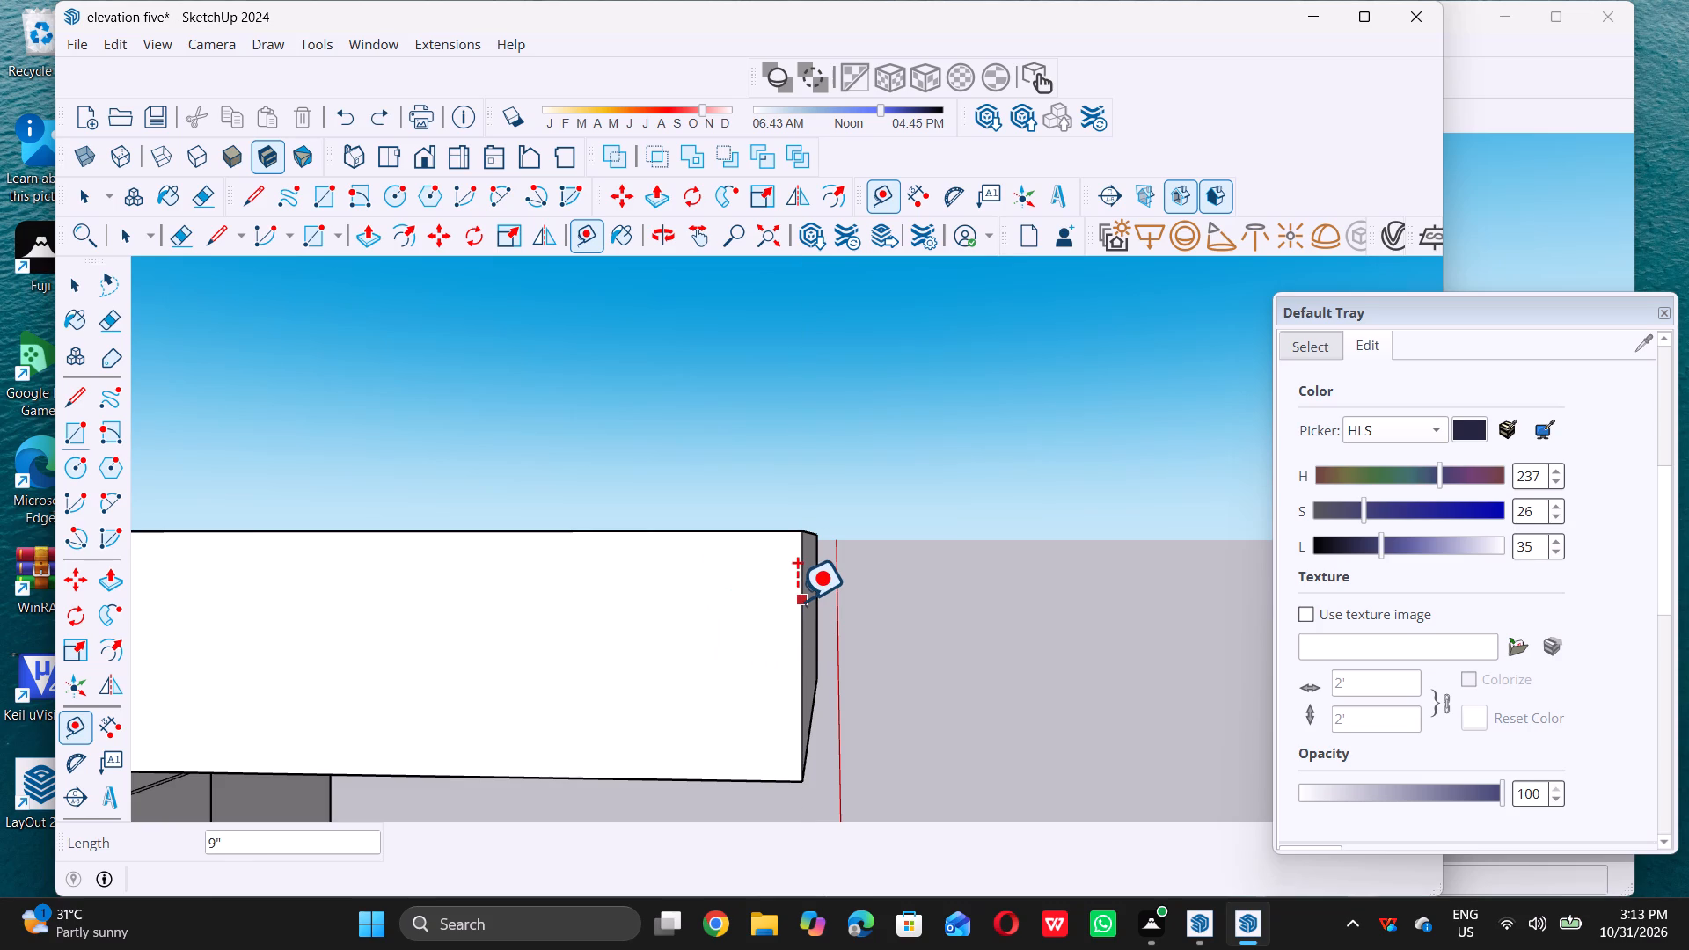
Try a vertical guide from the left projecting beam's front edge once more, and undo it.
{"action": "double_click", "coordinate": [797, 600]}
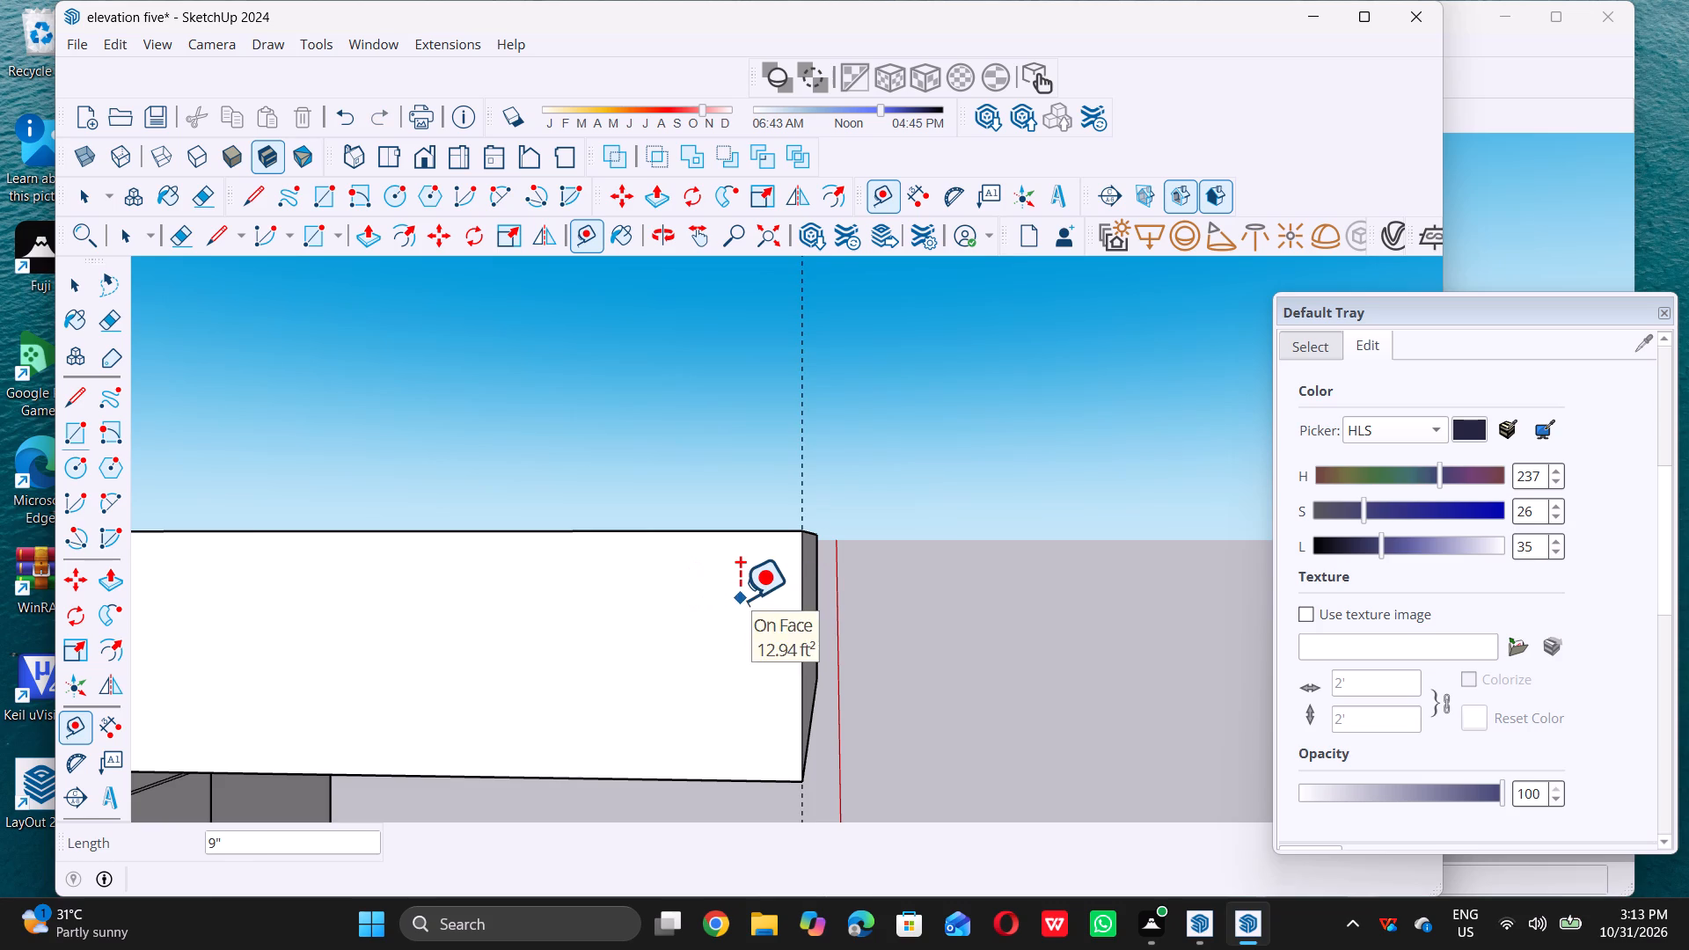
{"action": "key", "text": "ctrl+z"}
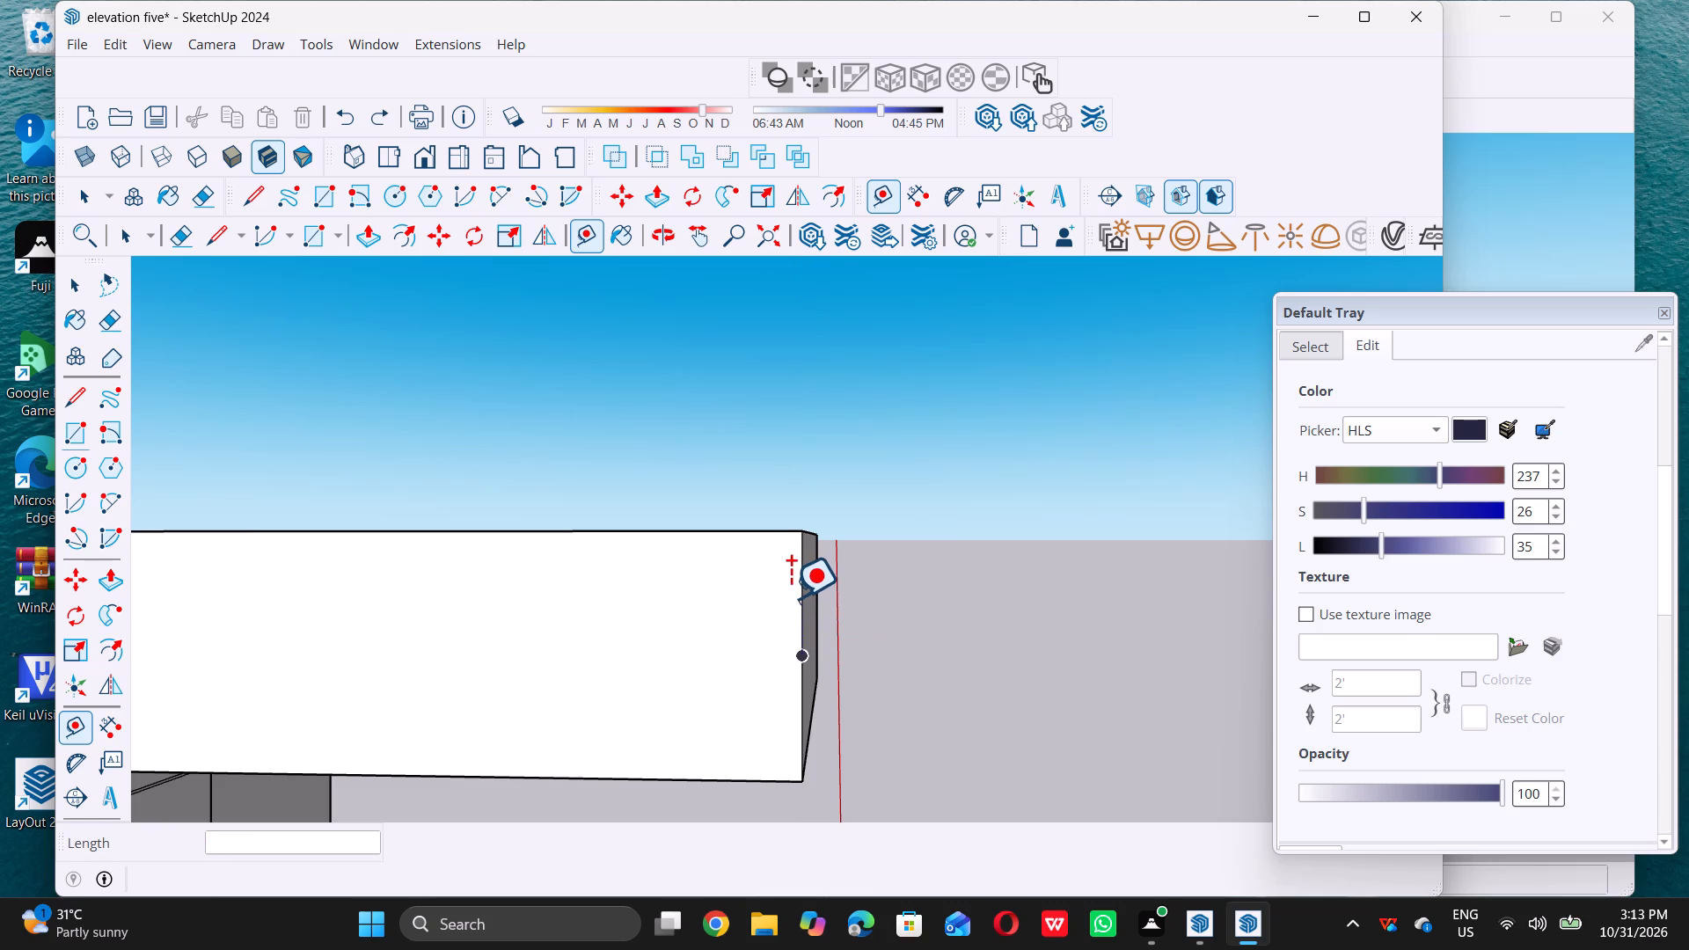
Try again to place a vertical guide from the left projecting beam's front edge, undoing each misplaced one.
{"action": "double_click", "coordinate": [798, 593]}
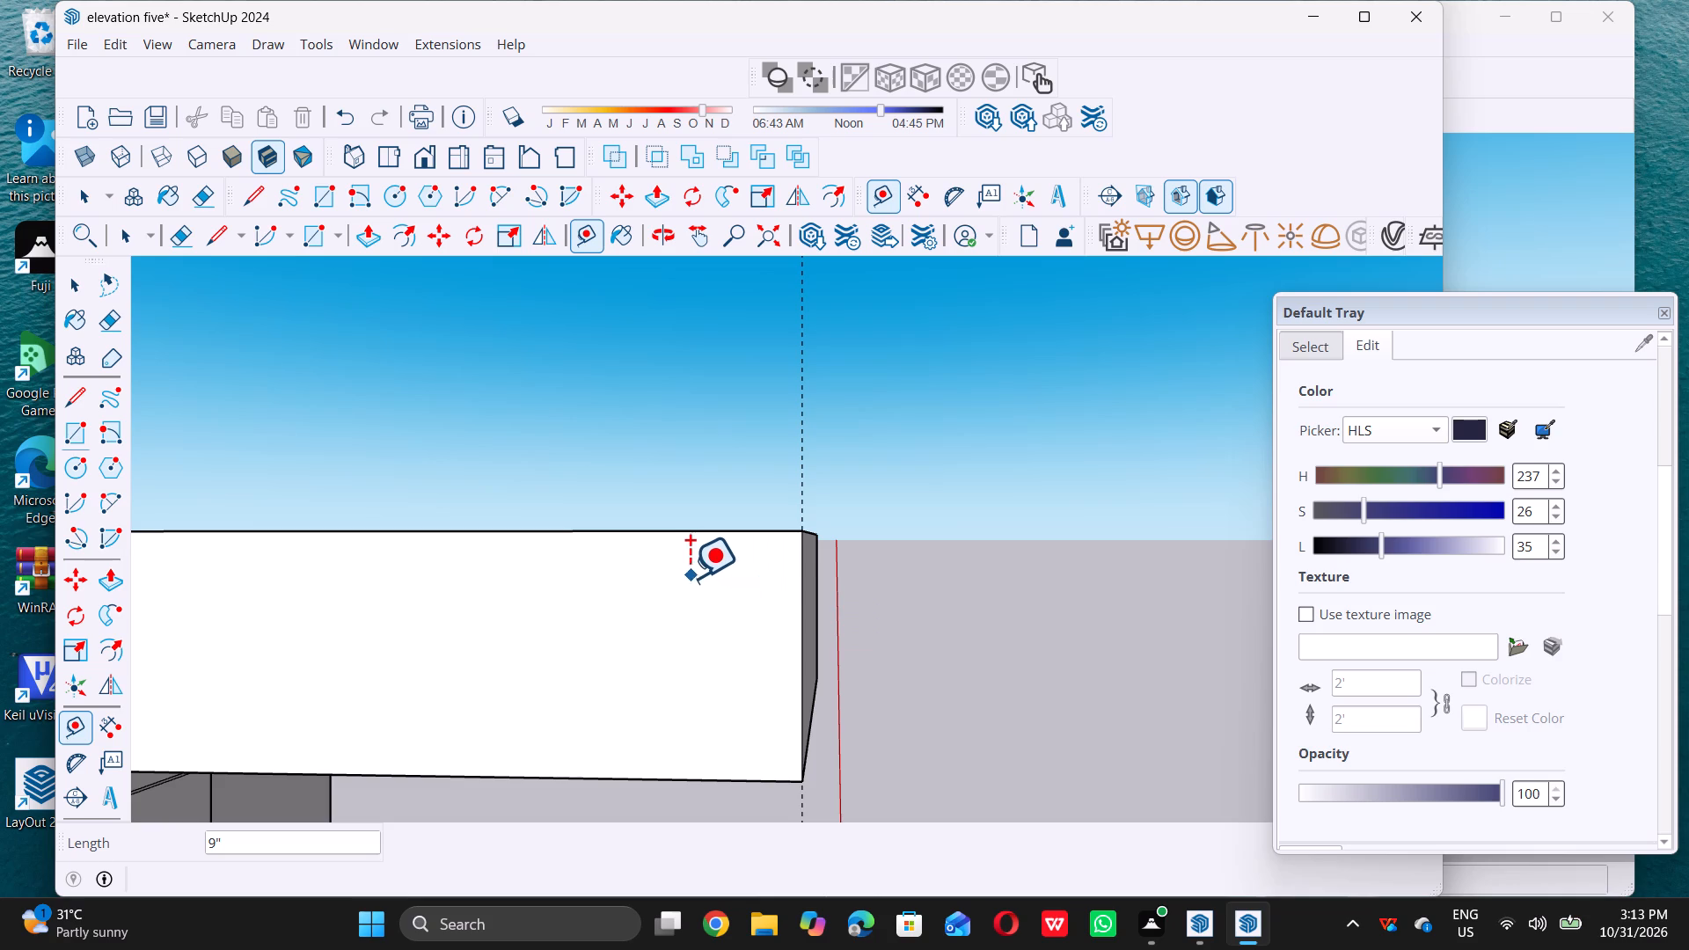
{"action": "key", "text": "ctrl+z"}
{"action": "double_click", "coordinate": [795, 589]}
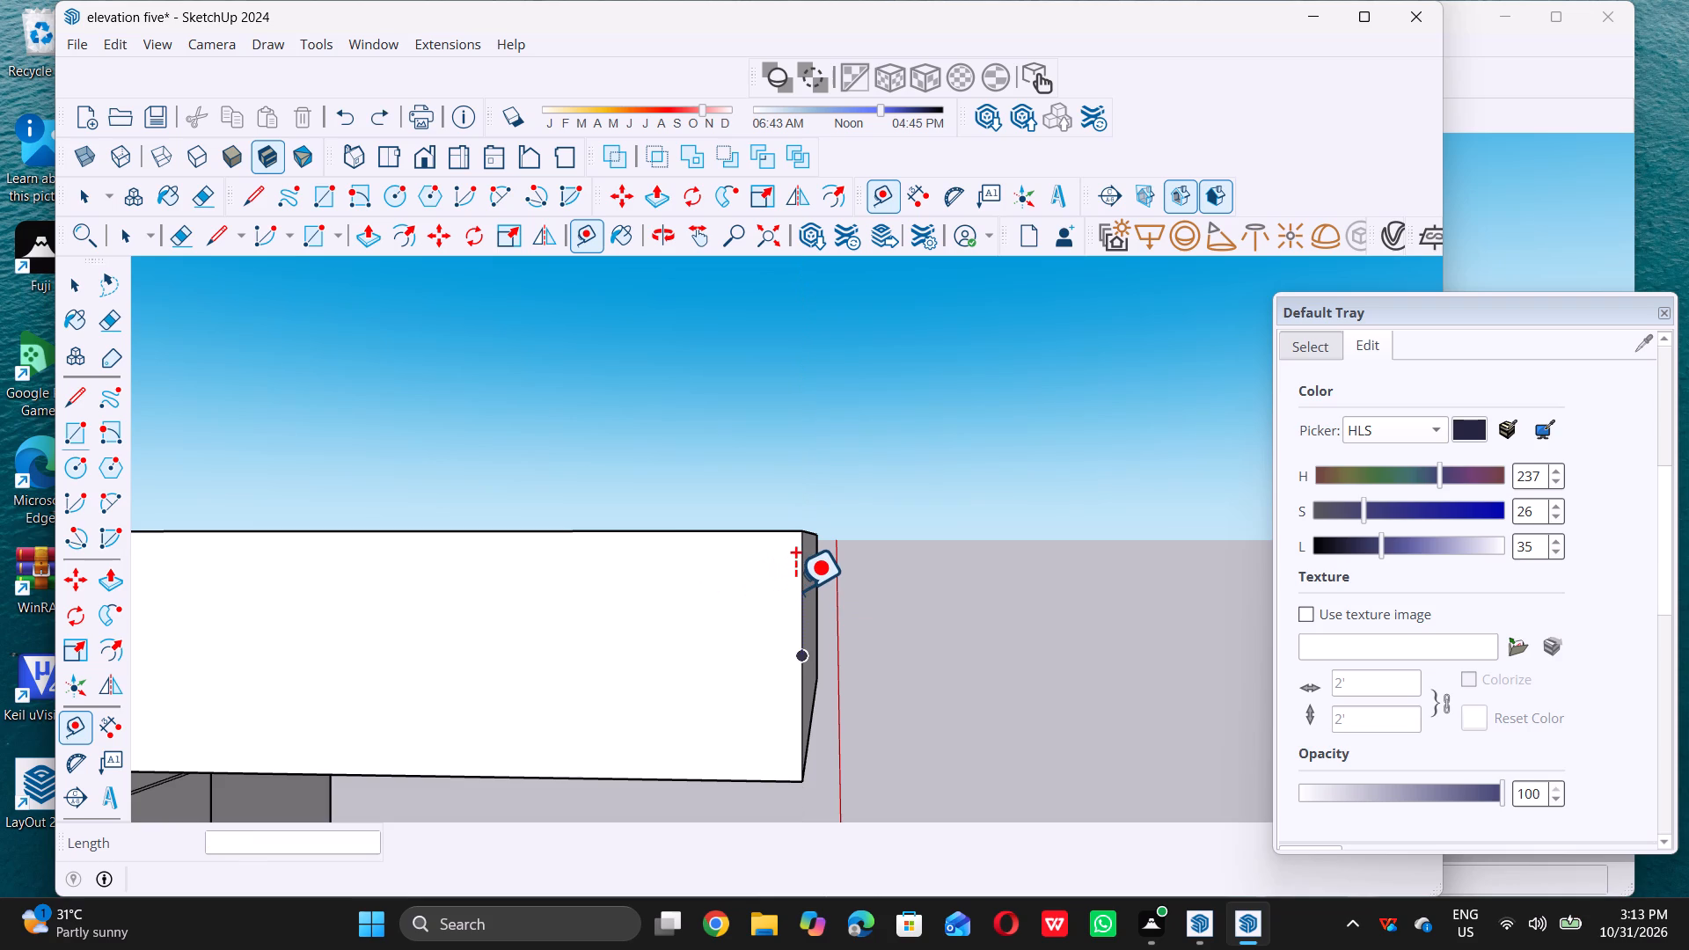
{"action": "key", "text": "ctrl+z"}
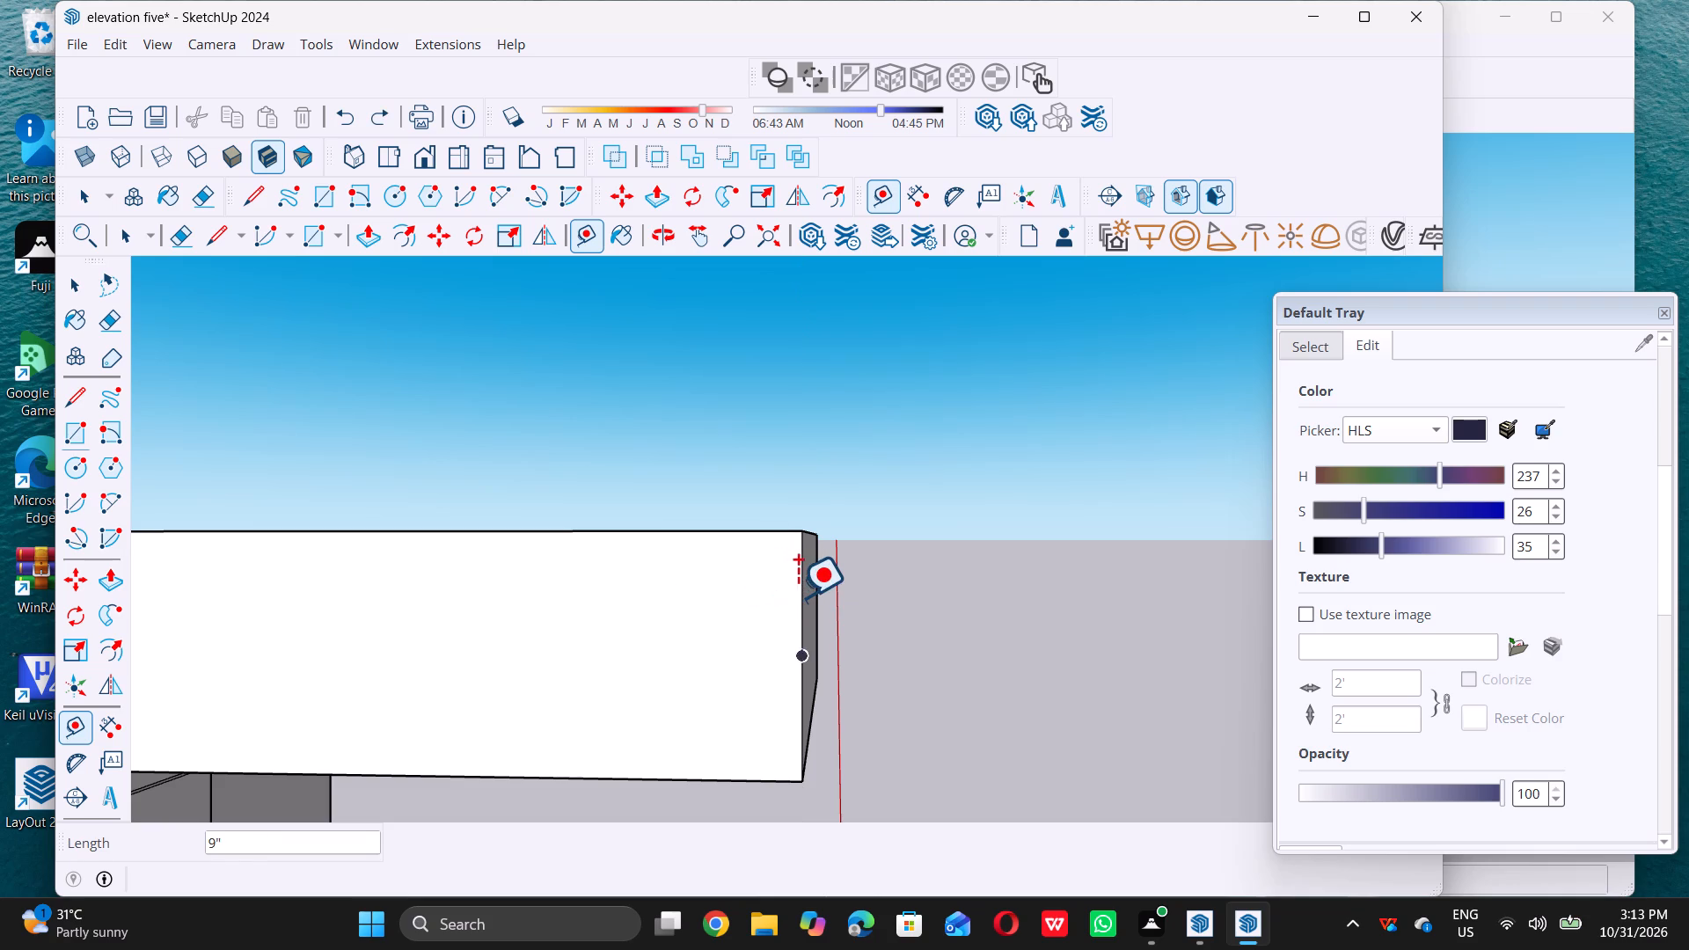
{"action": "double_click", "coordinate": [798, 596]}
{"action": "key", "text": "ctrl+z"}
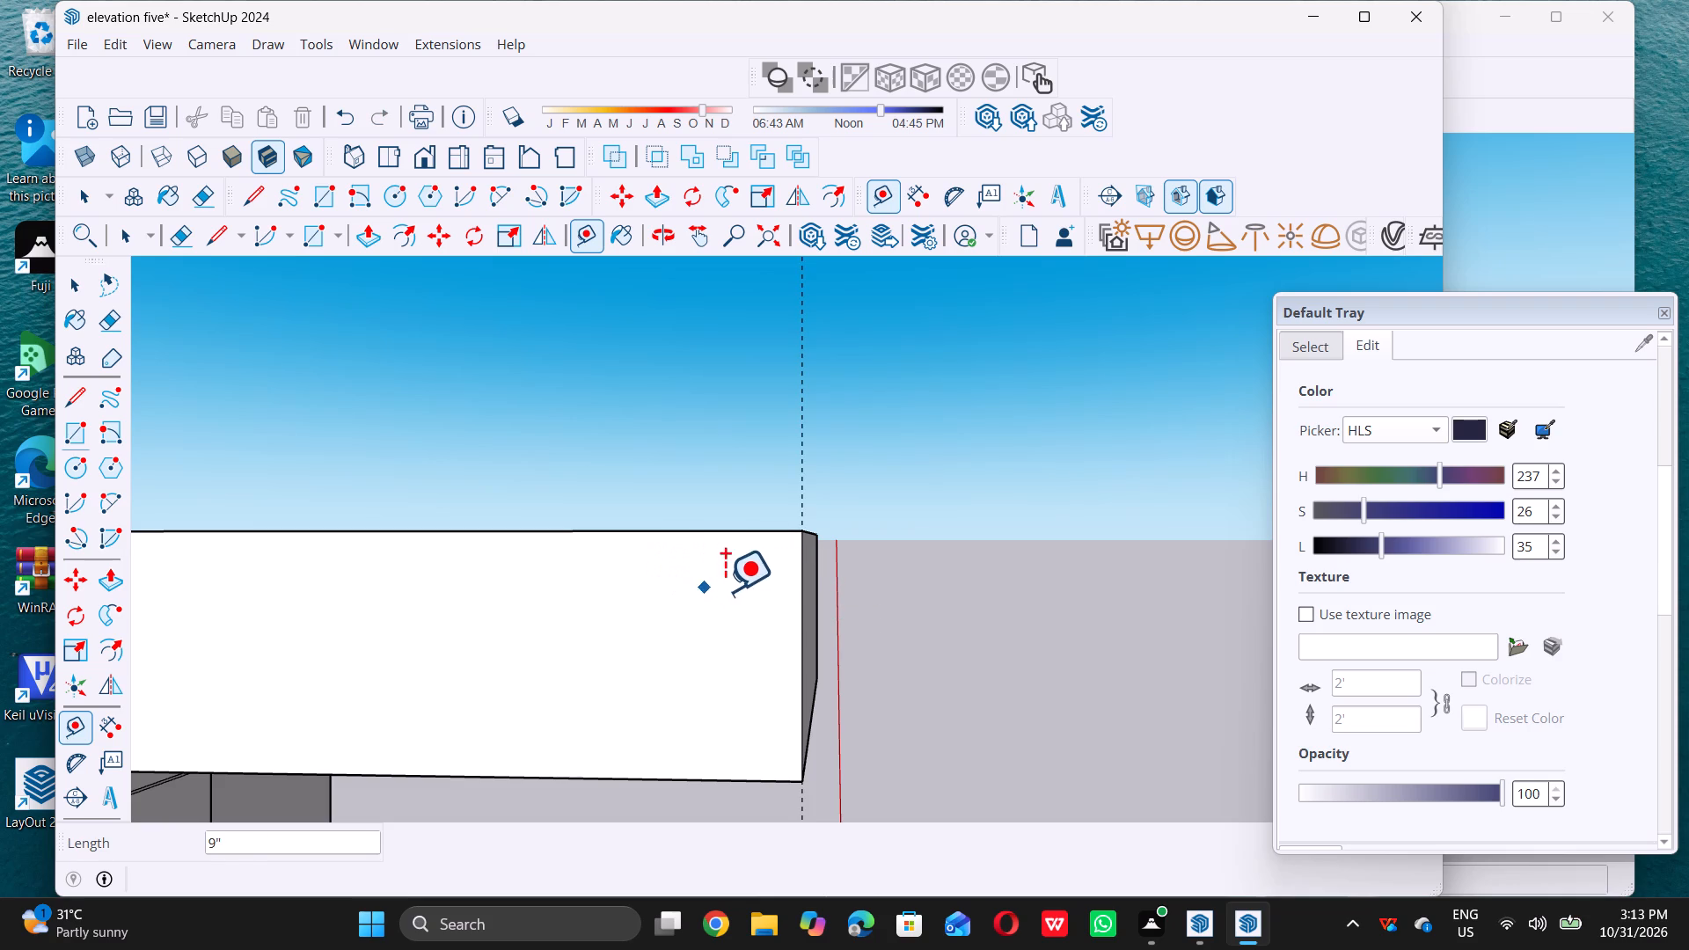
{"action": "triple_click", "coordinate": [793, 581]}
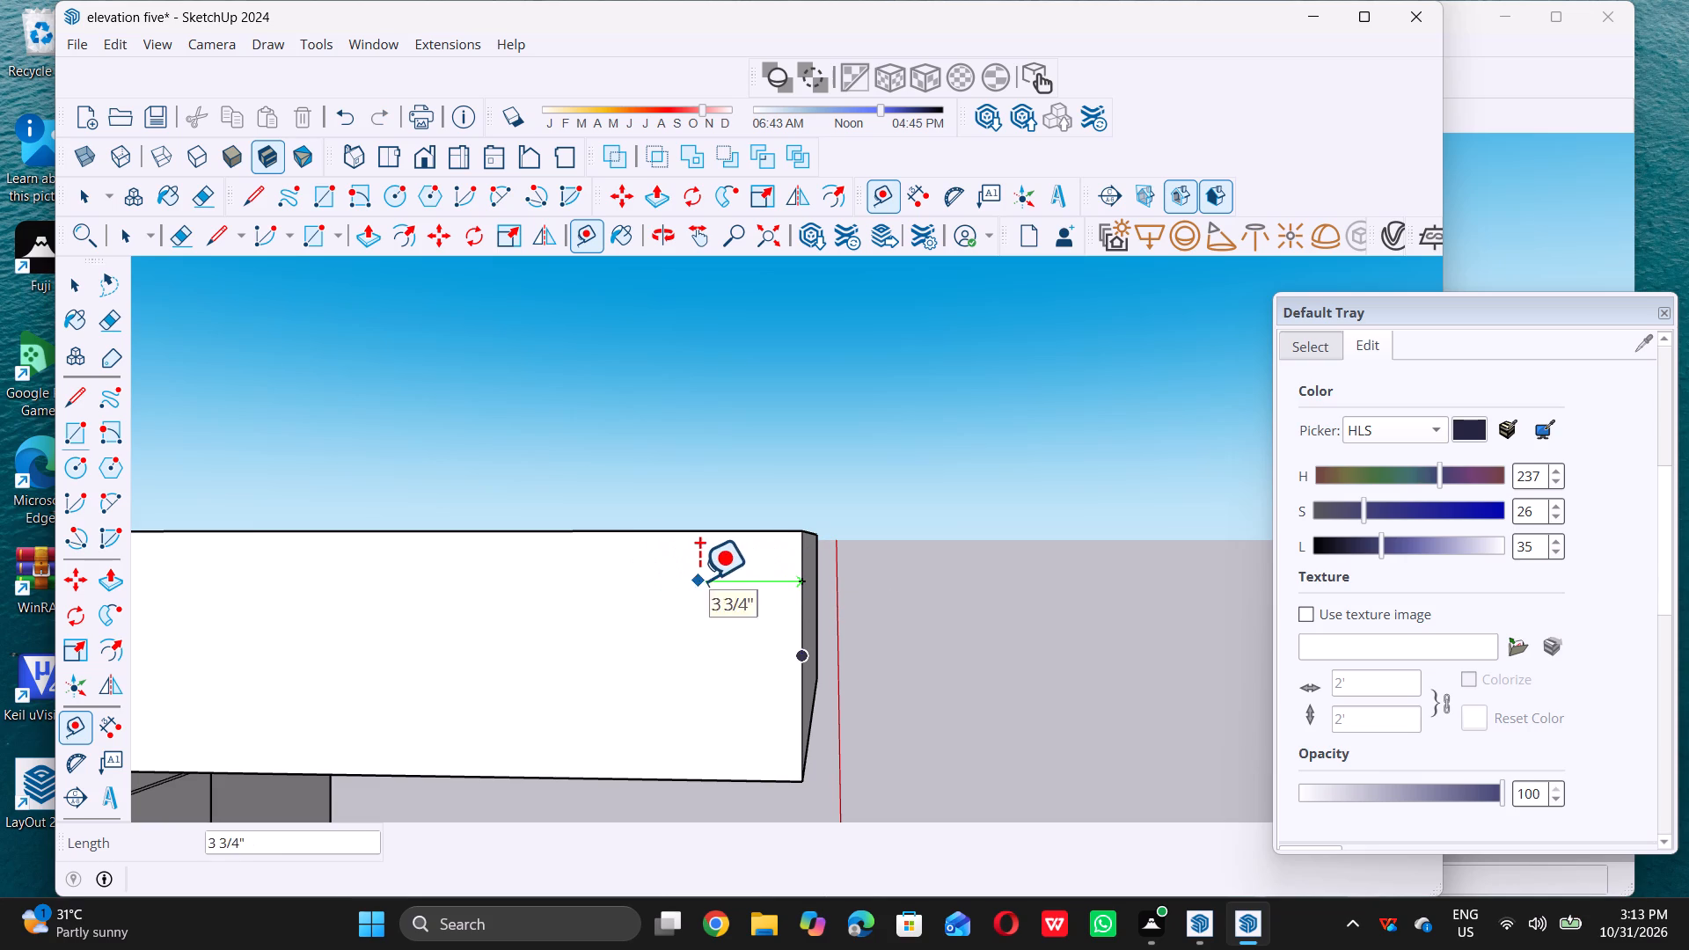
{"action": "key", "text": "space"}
Draw a 9" vertical line across the left projecting beam's side face, marking off its front end segment.
{"action": "scroll", "coordinate": [700, 585], "scroll_direction": "down", "scroll_amount": 6}
{"action": "middle_click_drag", "start_coordinate": [707, 599], "coordinate": [715, 599]}
{"action": "middle_click_drag", "start_coordinate": [720, 600], "coordinate": [757, 587]}
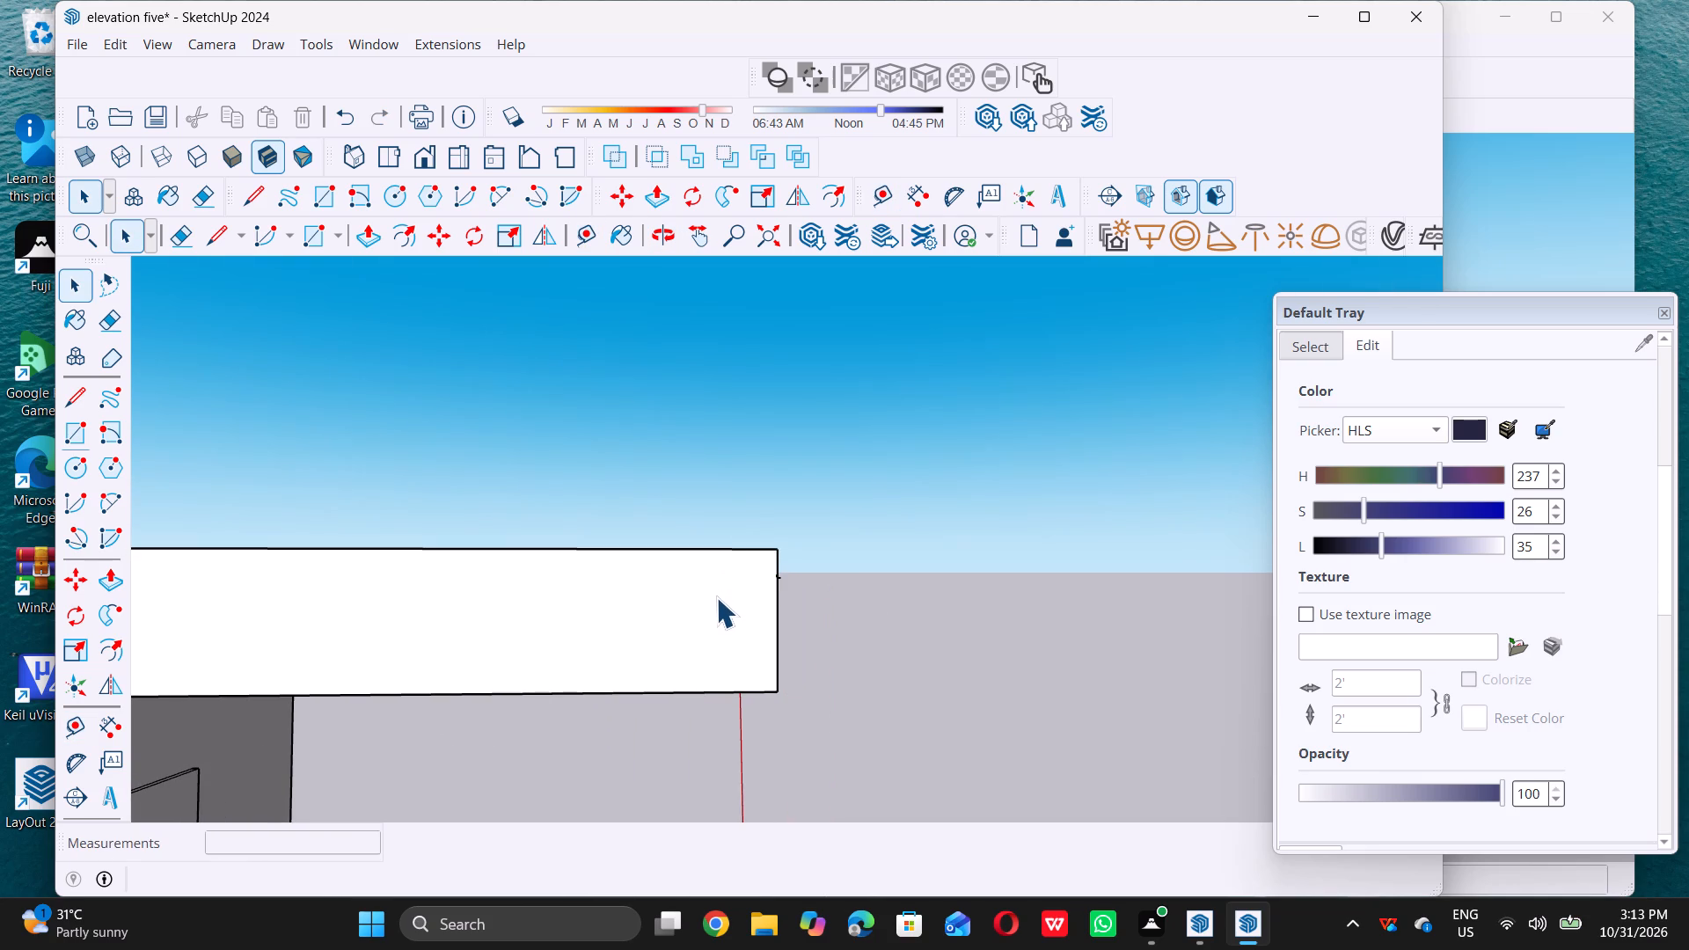
{"action": "key", "text": "l"}
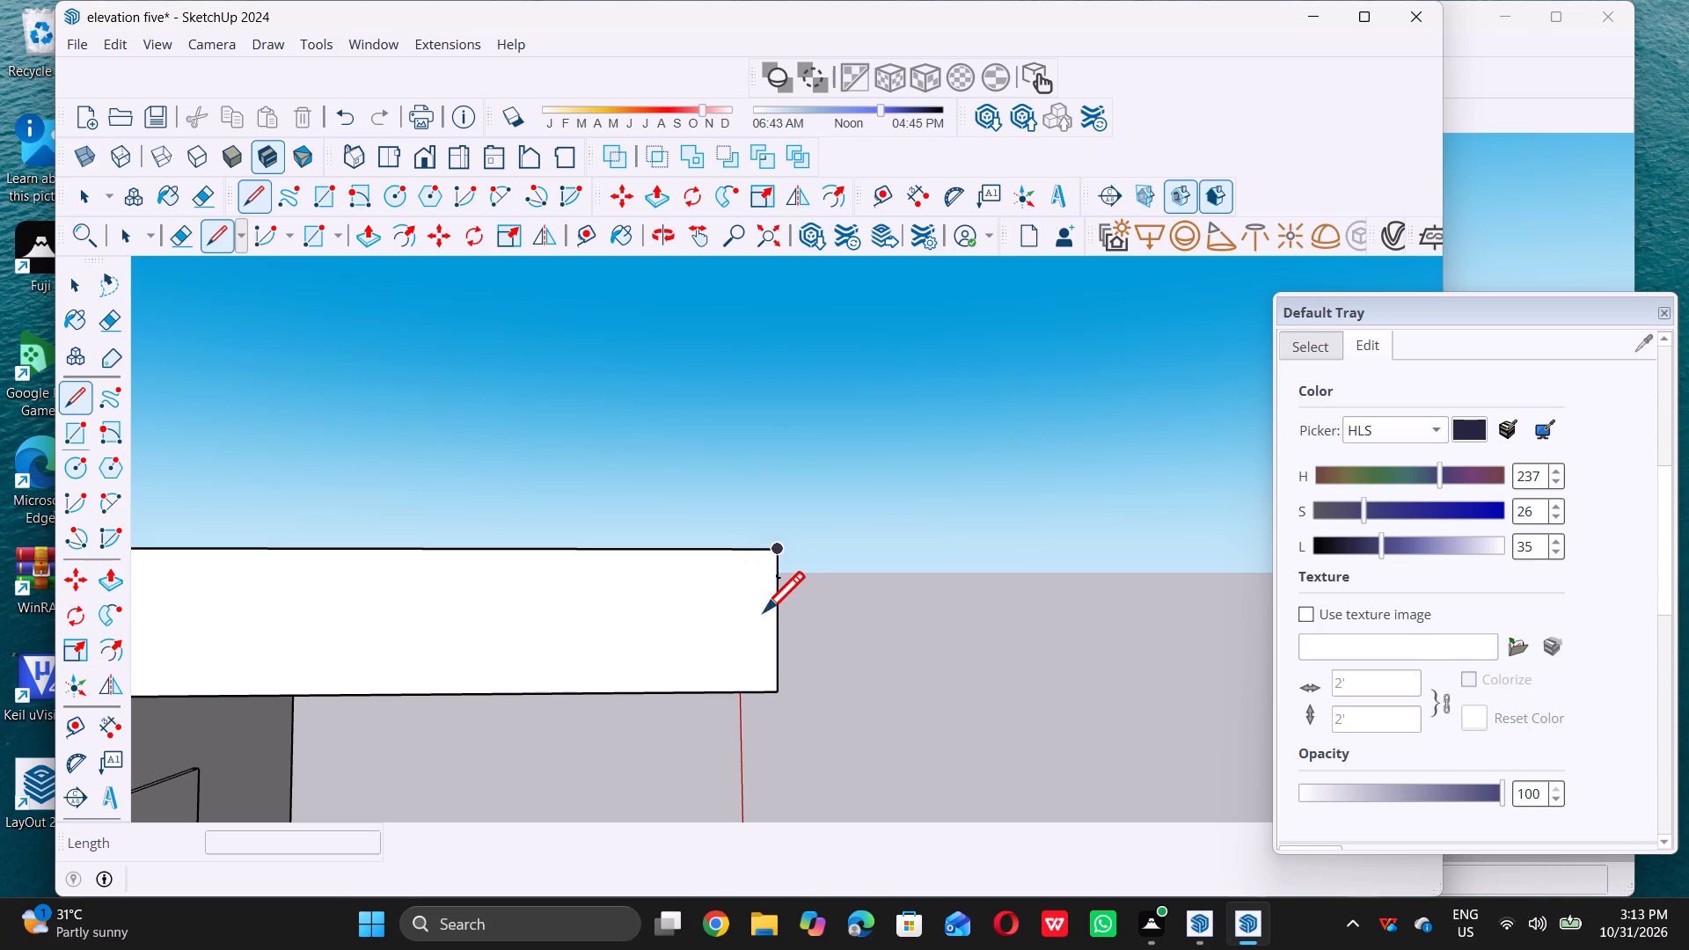
{"action": "scroll", "coordinate": [578, 560], "scroll_direction": "down", "scroll_amount": 2}
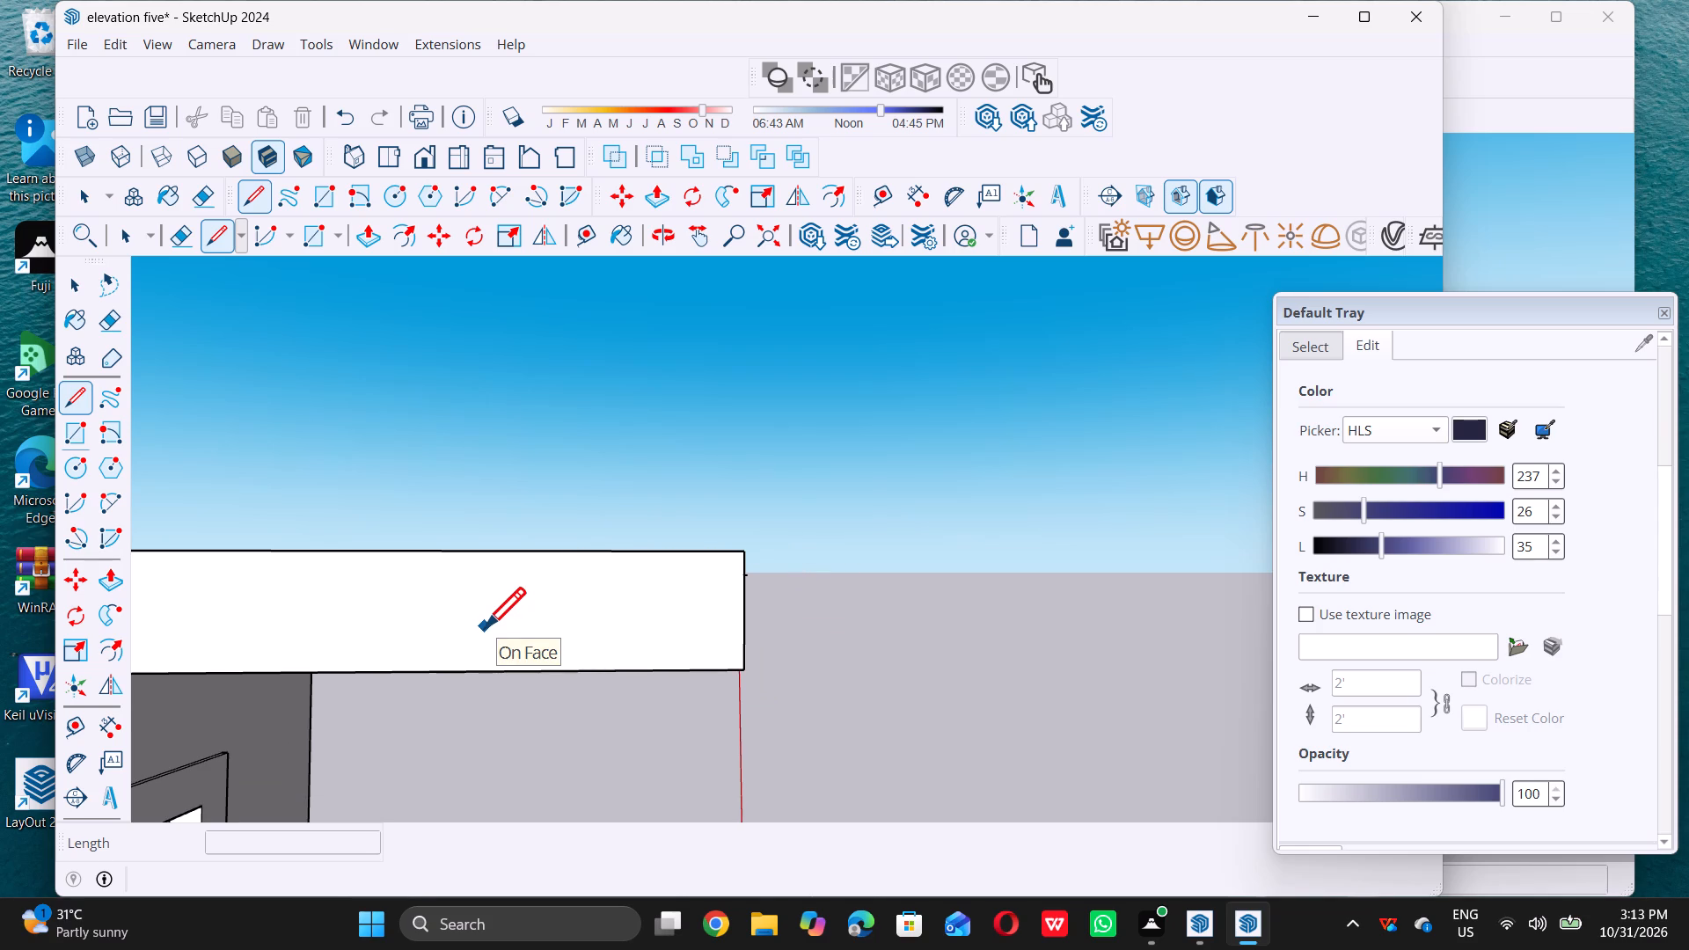
{"action": "scroll", "coordinate": [479, 640], "scroll_direction": "down", "scroll_amount": 5}
{"action": "middle_click_drag", "start_coordinate": [559, 647], "coordinate": [624, 615]}
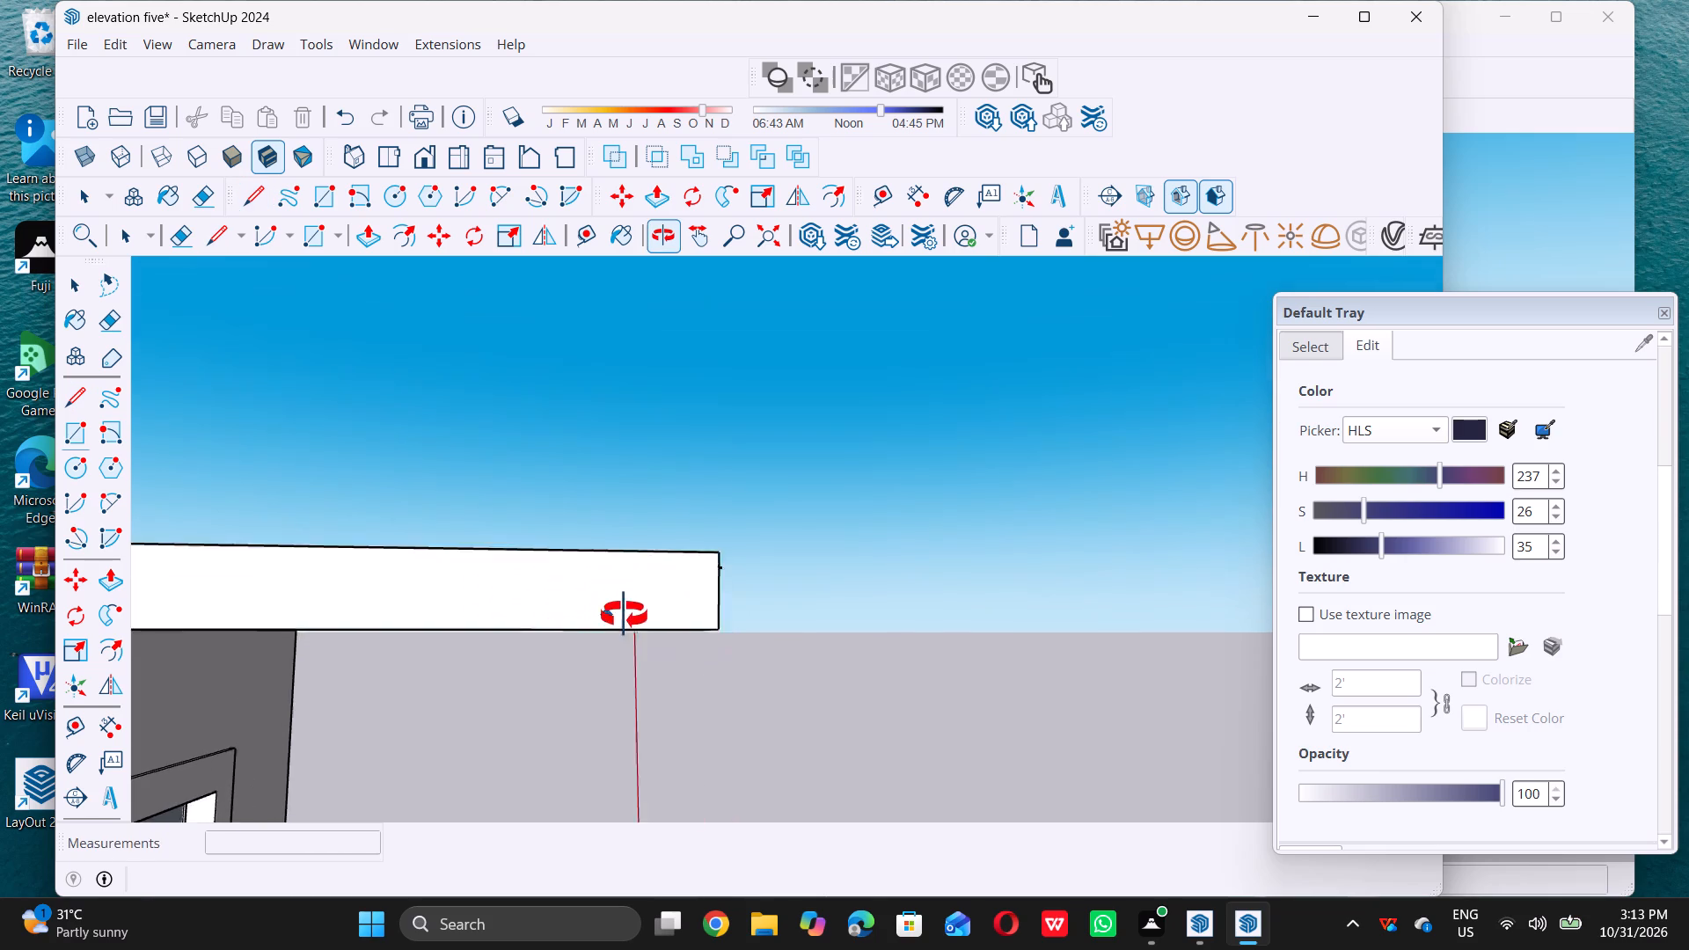
{"action": "middle_click_drag", "start_coordinate": [624, 615], "coordinate": [625, 610]}
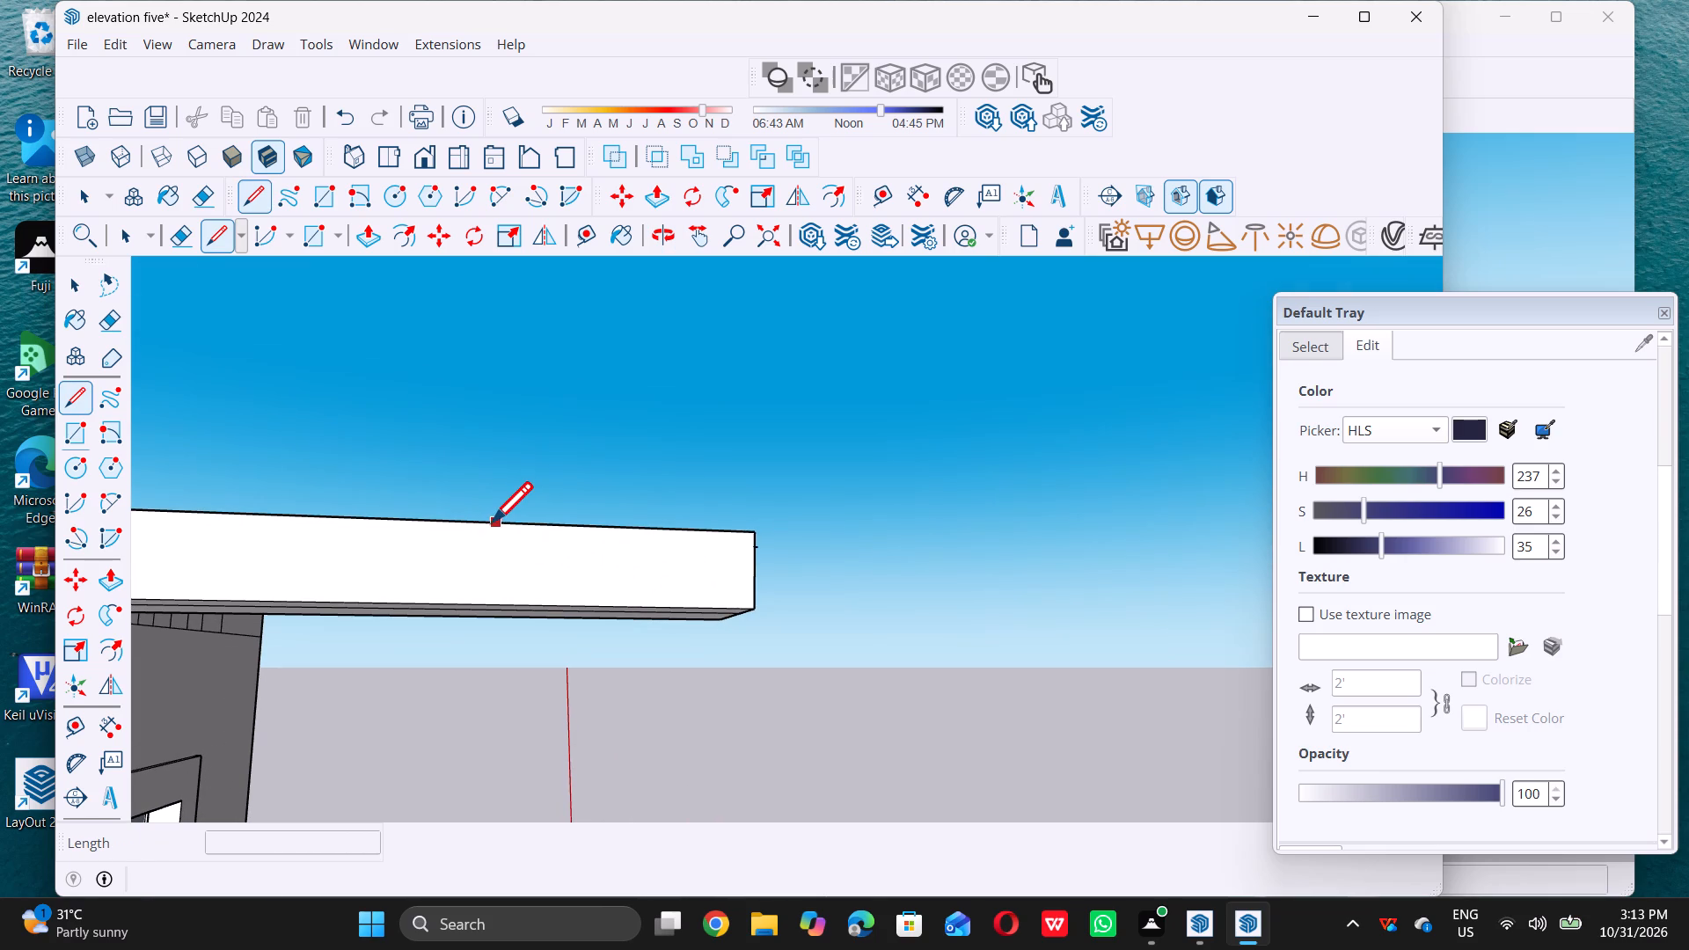
{"action": "left_click", "coordinate": [490, 522]}
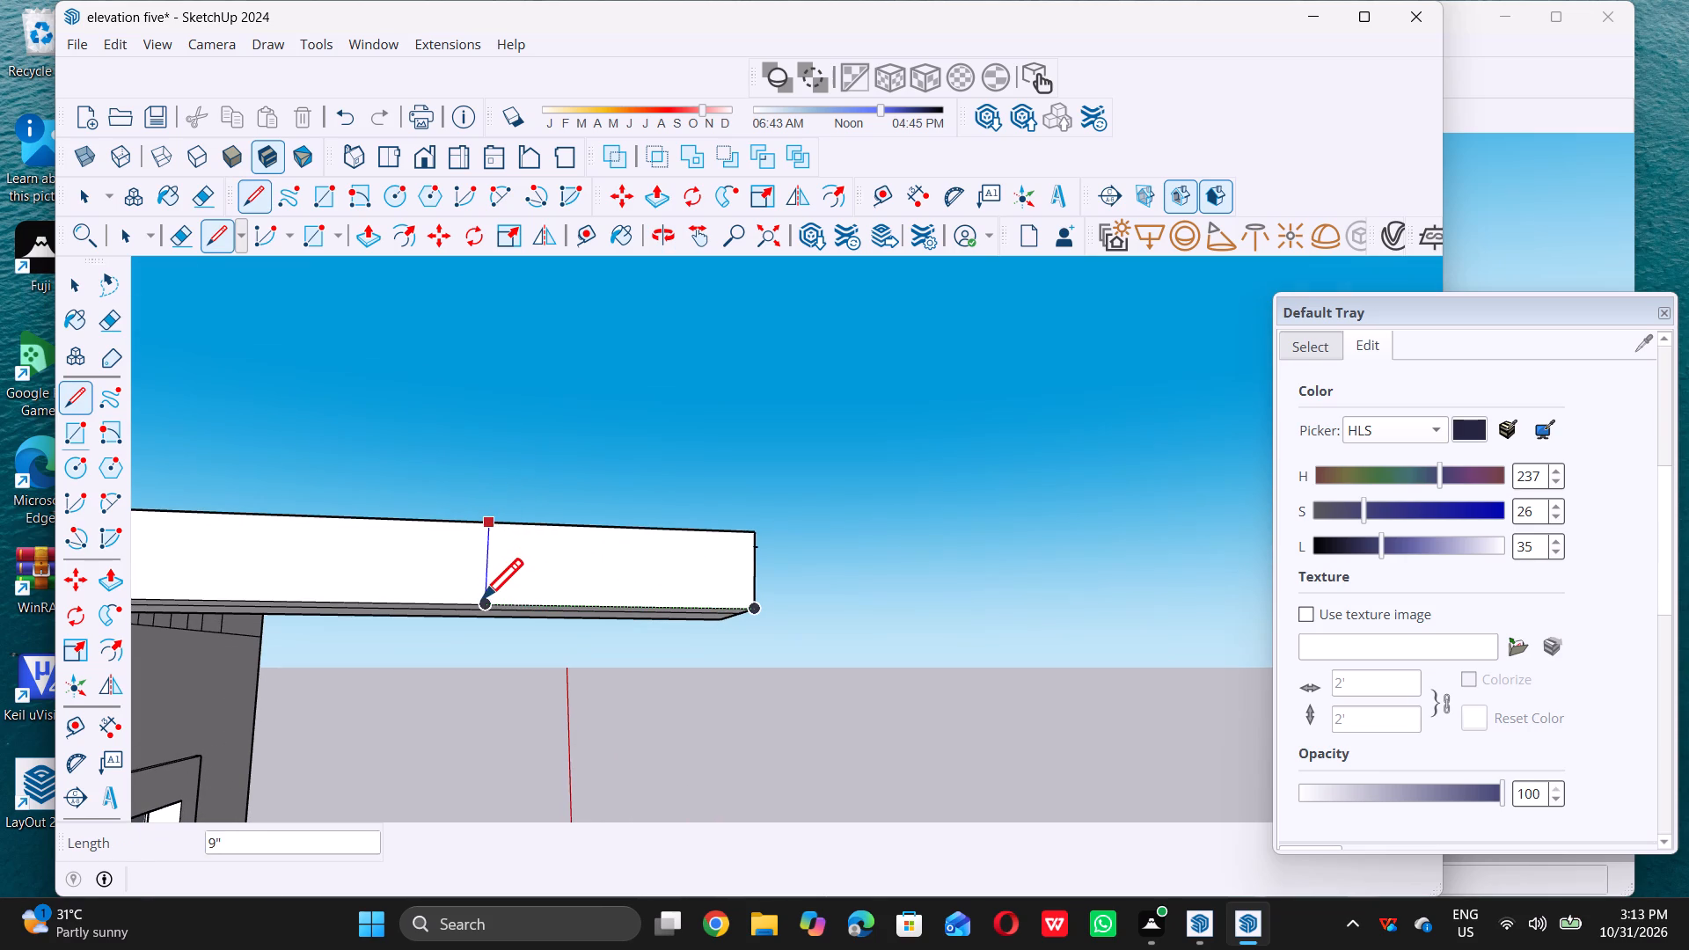
{"action": "left_click", "coordinate": [482, 598]}
{"action": "key", "text": "space"}
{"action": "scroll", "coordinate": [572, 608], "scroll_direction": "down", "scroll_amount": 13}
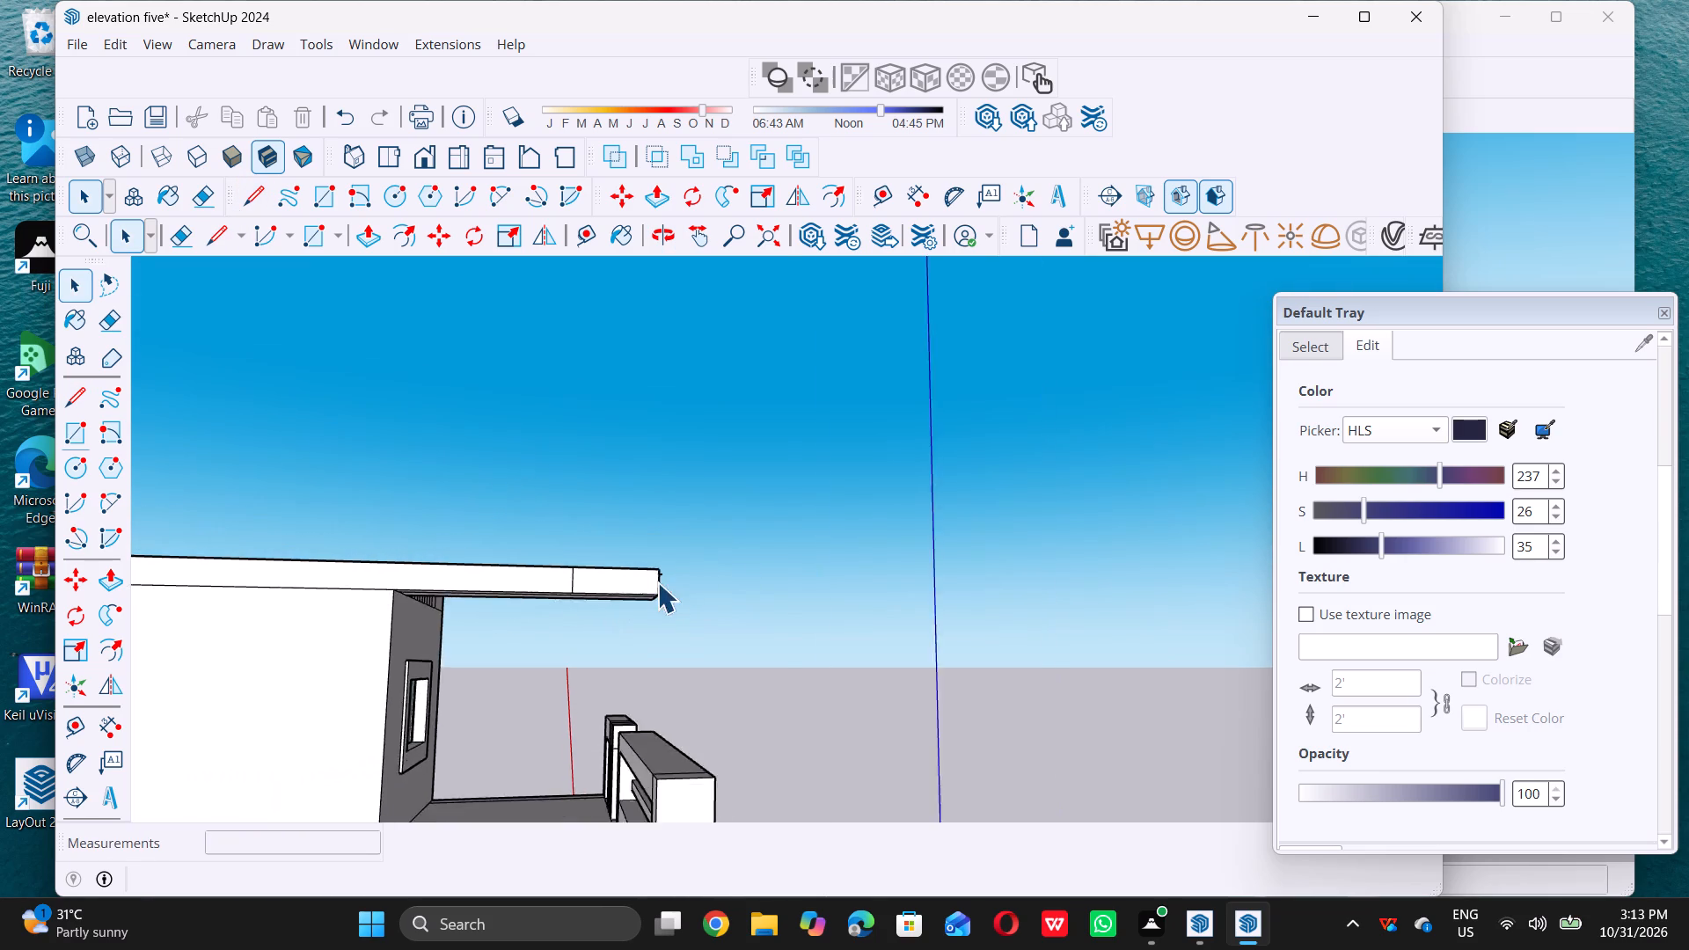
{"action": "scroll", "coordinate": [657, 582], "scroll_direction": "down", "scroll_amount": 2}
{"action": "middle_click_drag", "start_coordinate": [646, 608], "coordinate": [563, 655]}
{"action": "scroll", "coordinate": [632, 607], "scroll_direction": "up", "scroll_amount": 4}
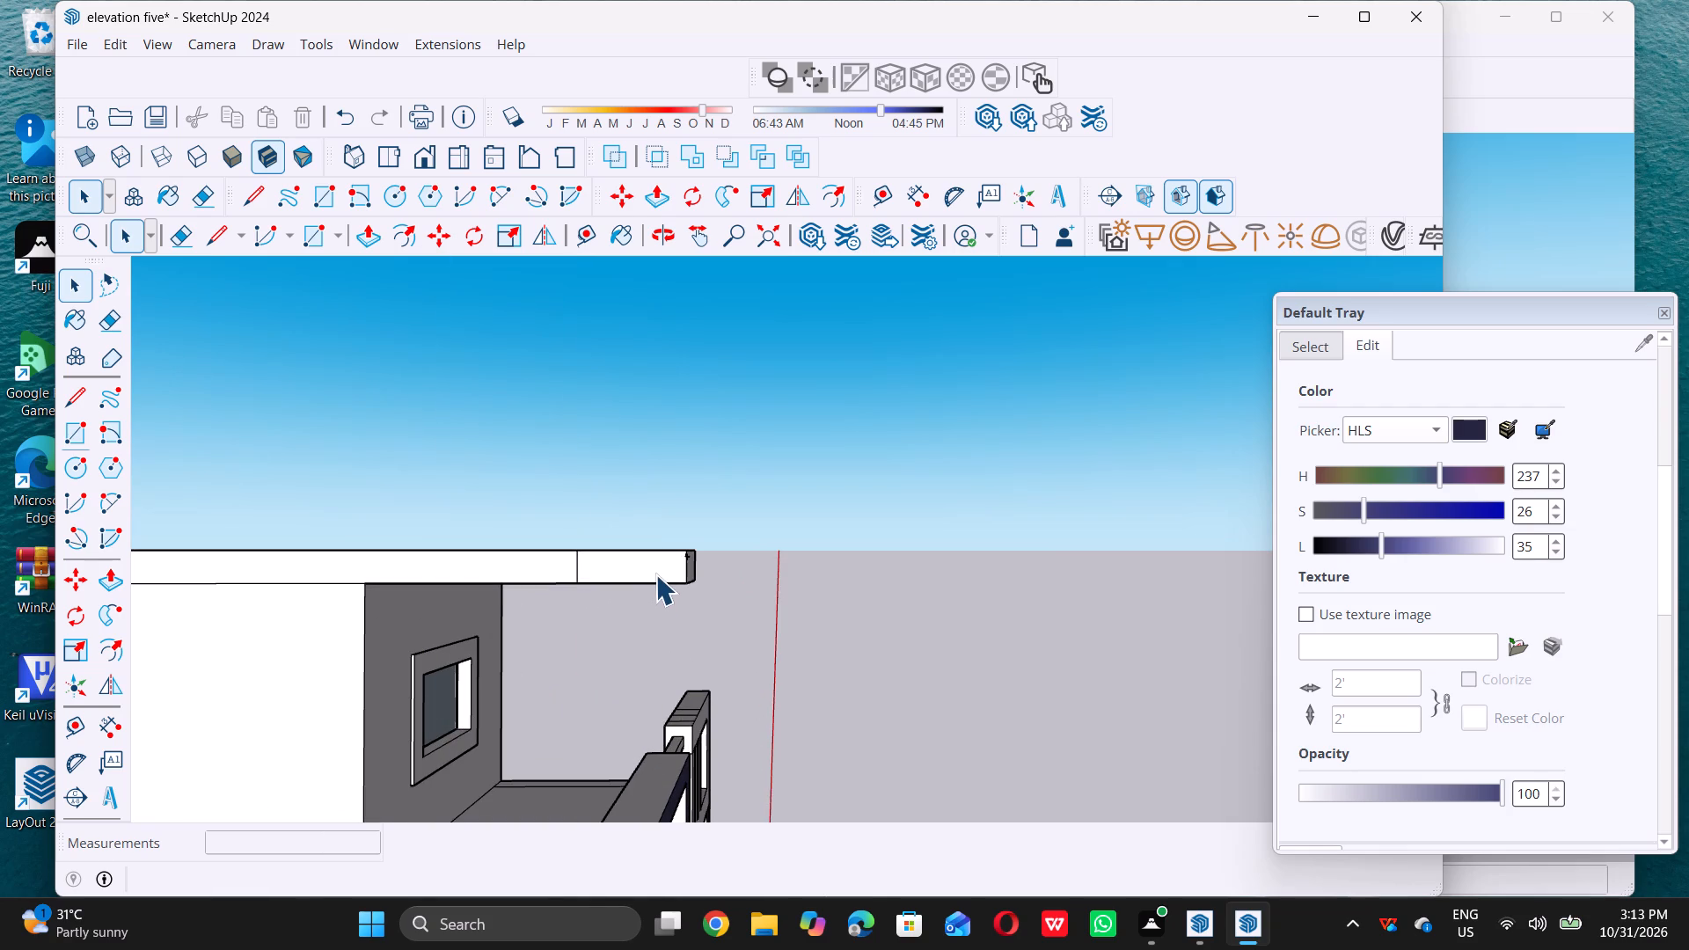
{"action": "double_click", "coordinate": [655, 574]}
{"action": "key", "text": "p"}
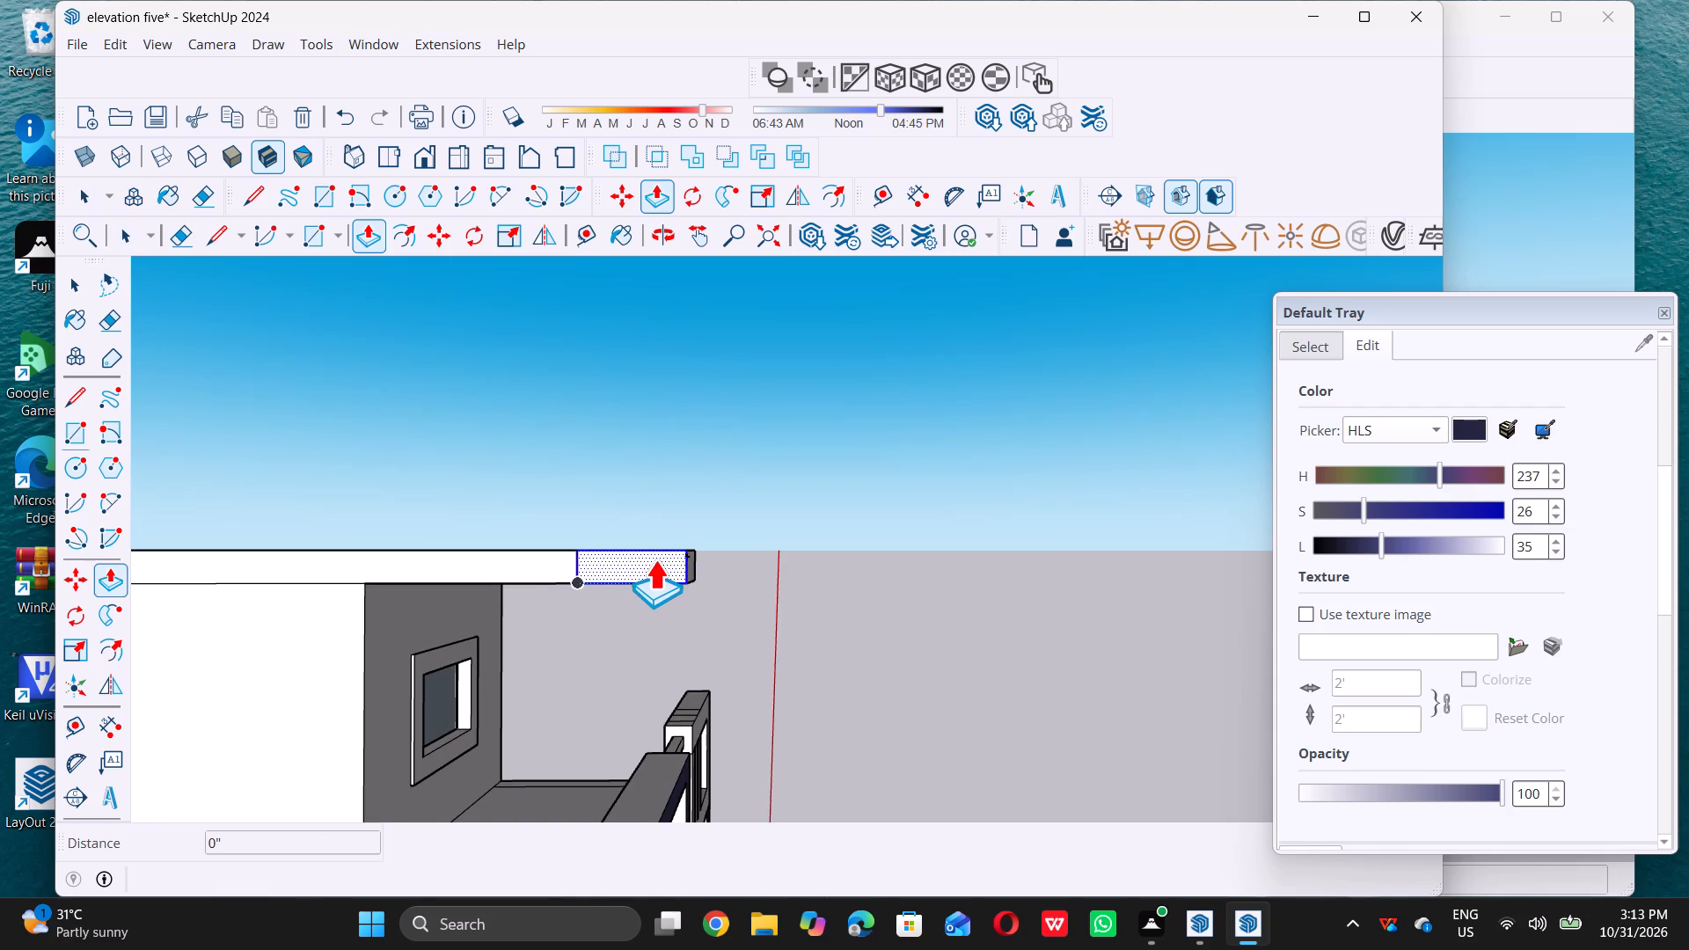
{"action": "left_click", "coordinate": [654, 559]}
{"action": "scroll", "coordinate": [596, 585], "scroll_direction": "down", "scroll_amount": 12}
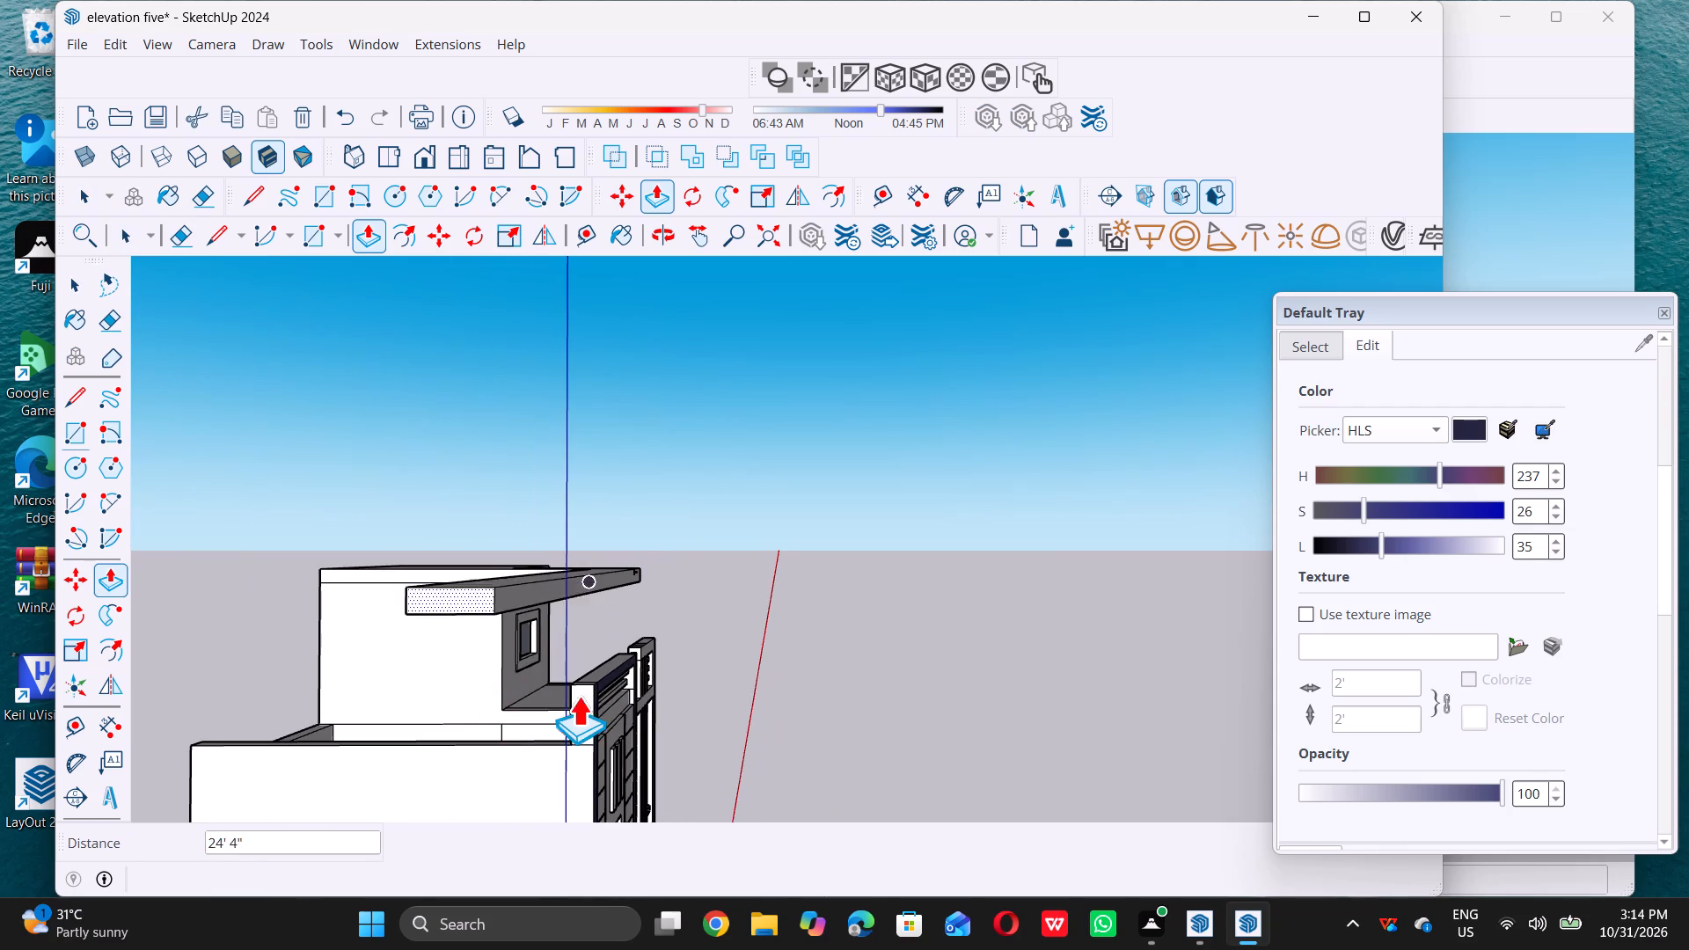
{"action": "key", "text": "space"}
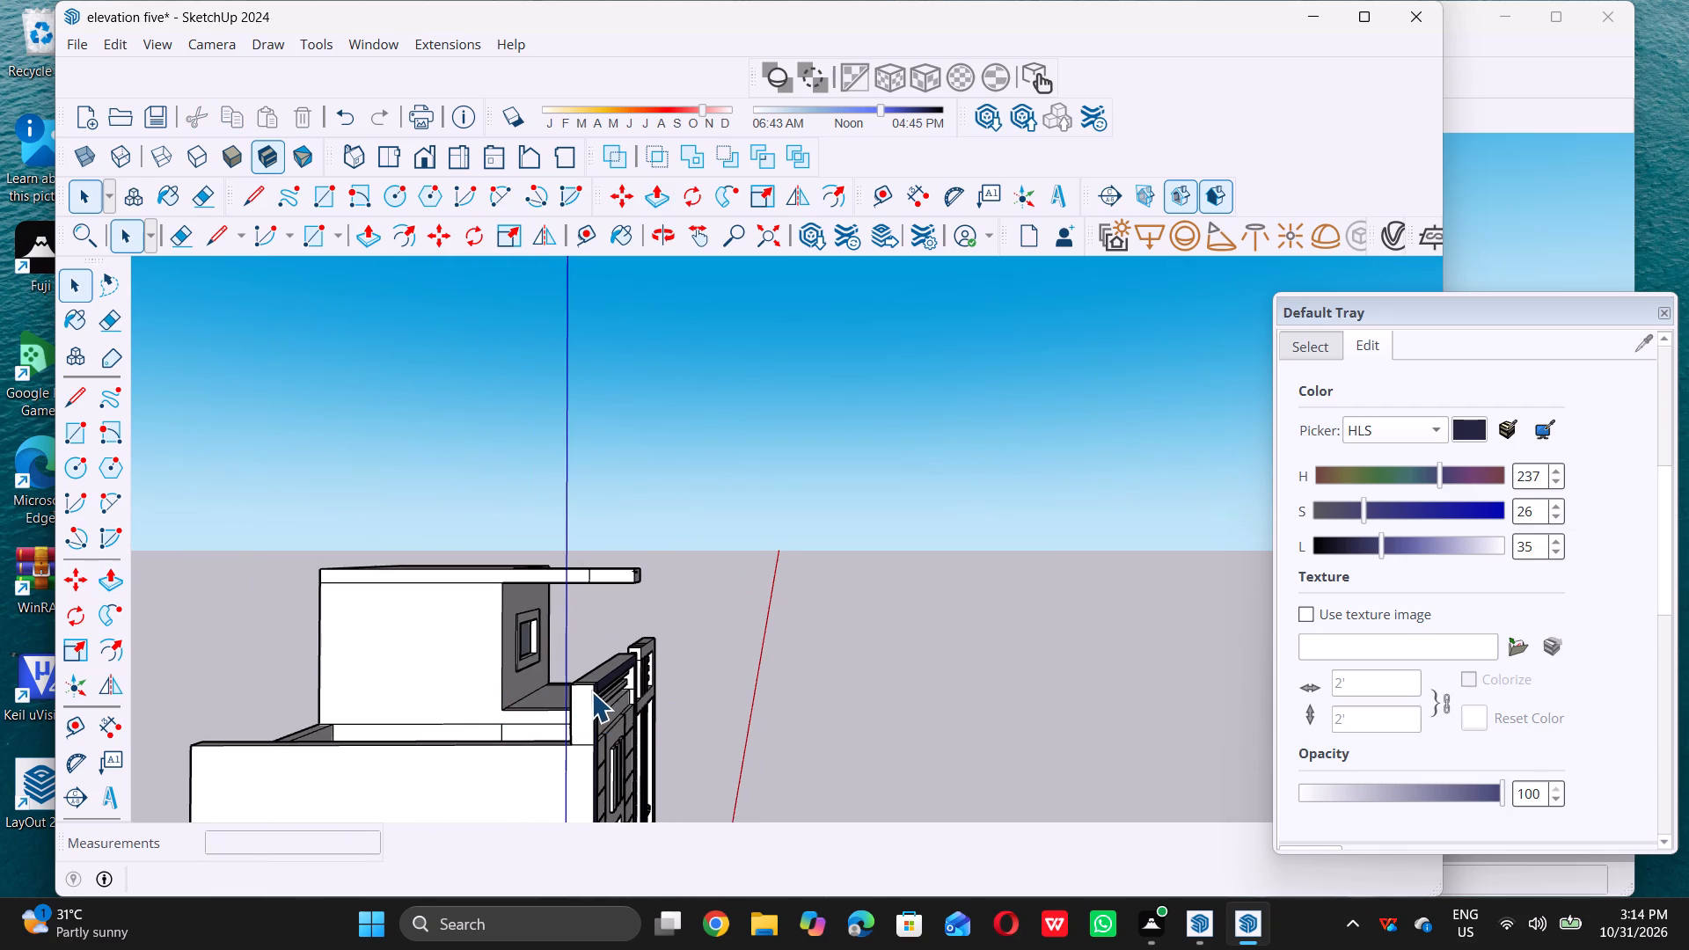
Push/Pull the left beam's marked end face sideways 10' 9", out to the outer corner of the front parapet below.
{"action": "middle_click_drag", "start_coordinate": [760, 628], "coordinate": [545, 708]}
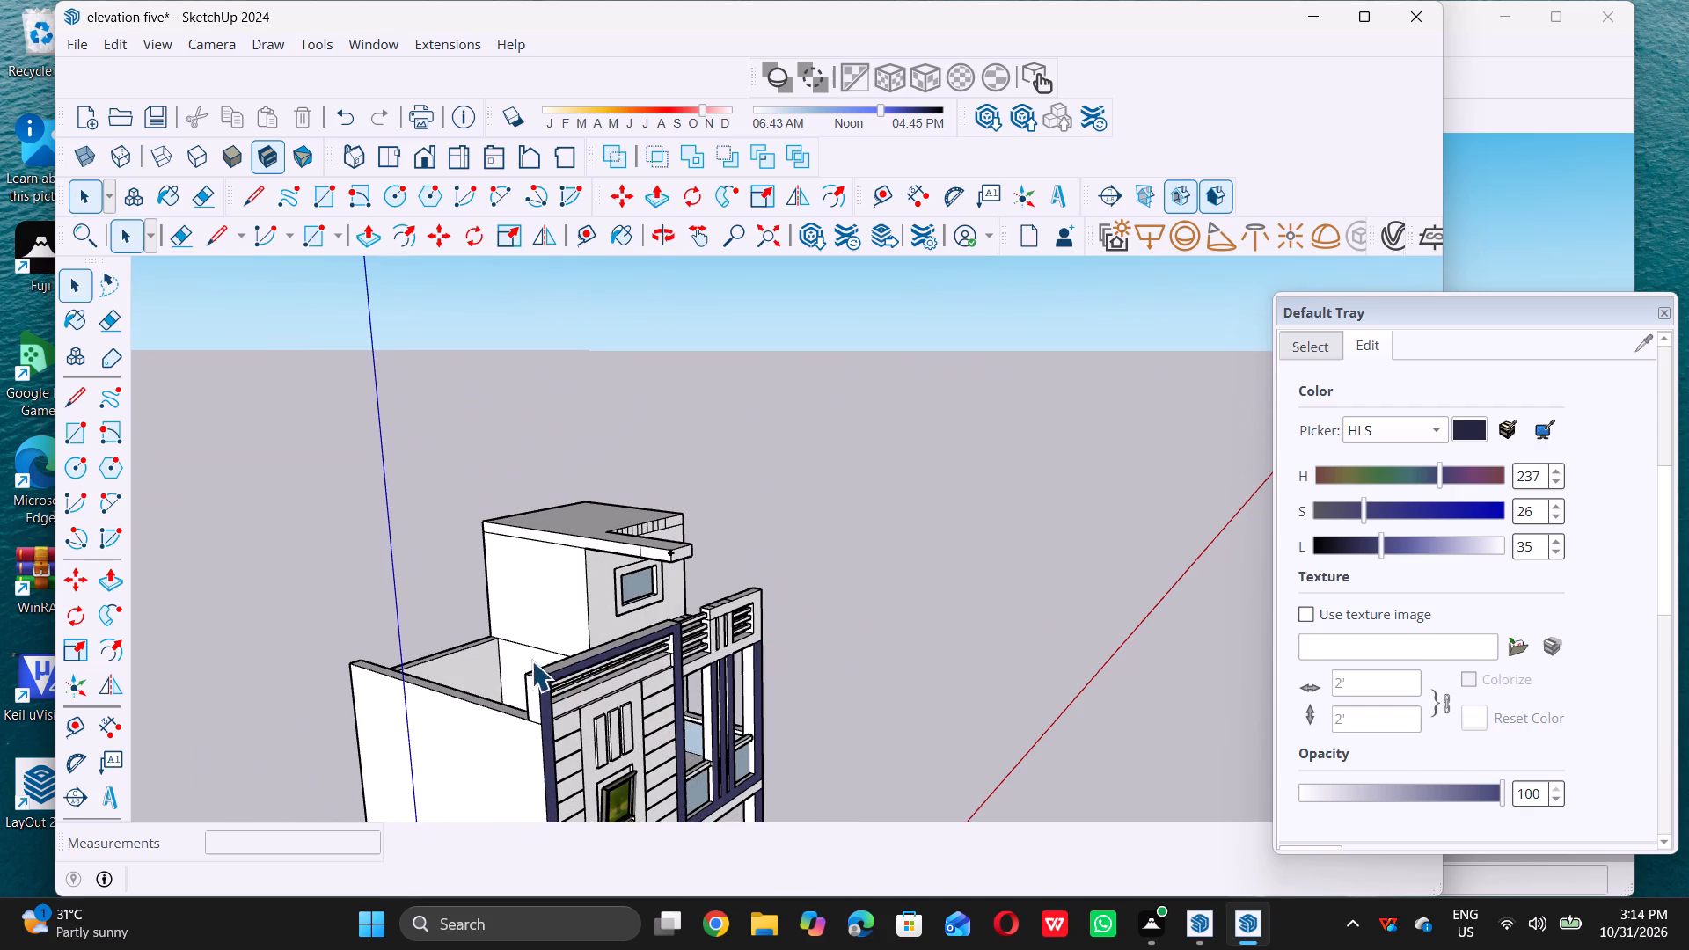
{"action": "scroll", "coordinate": [624, 571], "scroll_direction": "up", "scroll_amount": 9}
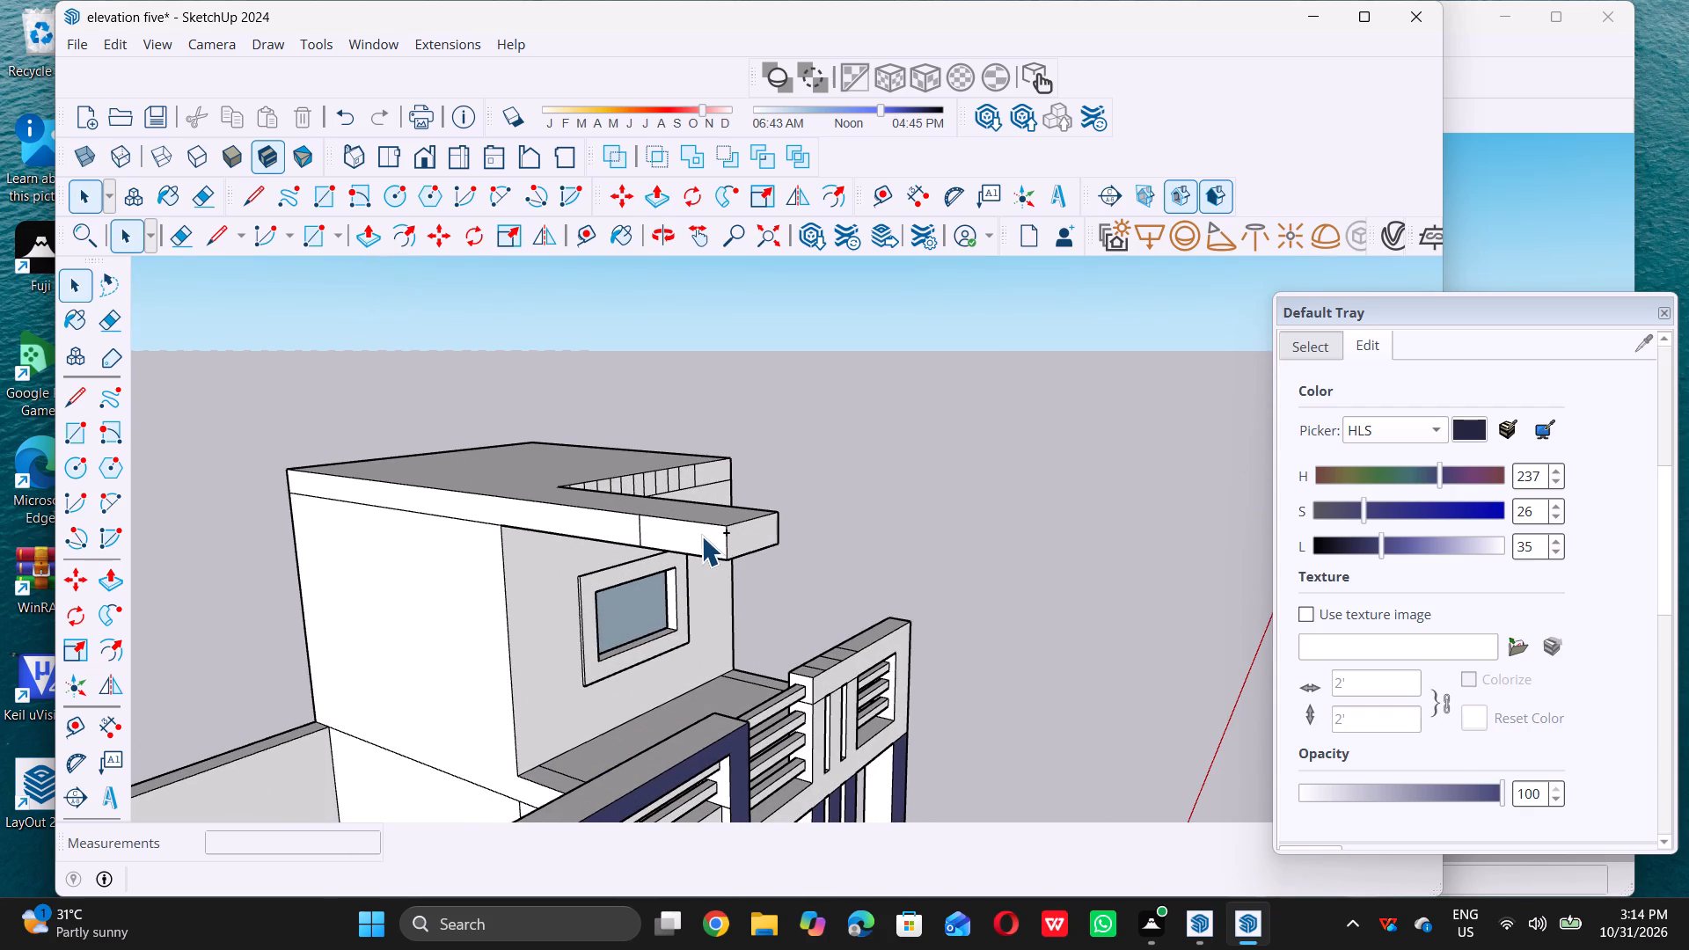
{"action": "triple_click", "coordinate": [701, 536]}
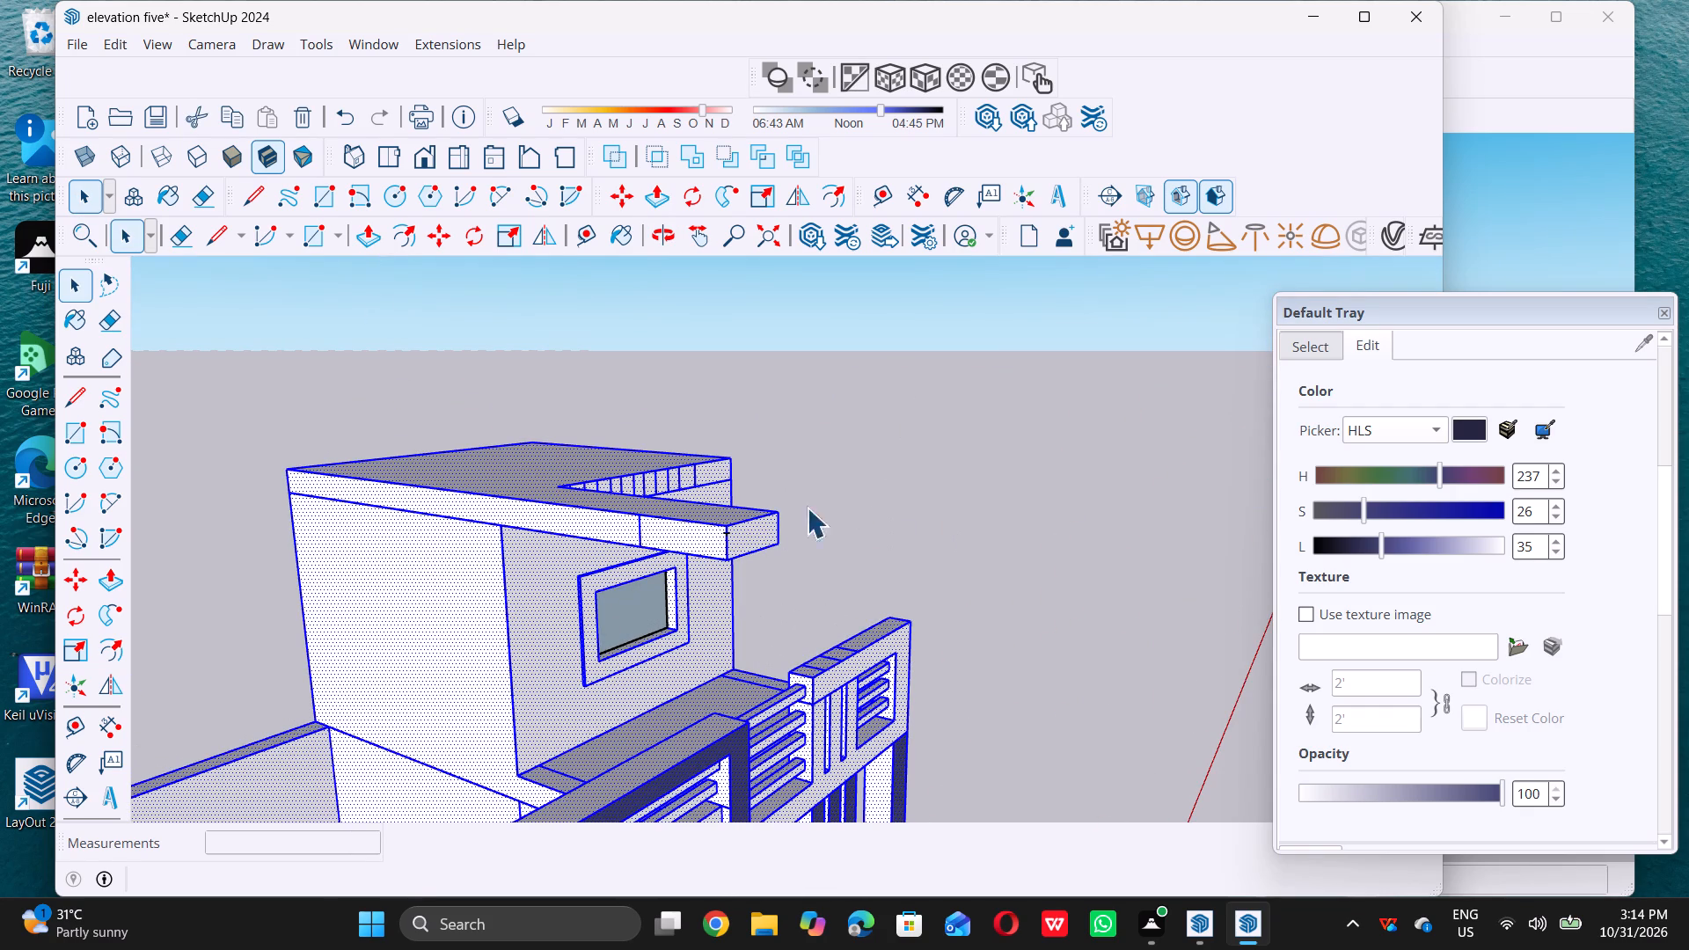
{"action": "left_click", "coordinate": [881, 511]}
{"action": "left_click", "coordinate": [887, 505]}
{"action": "left_click", "coordinate": [678, 537]}
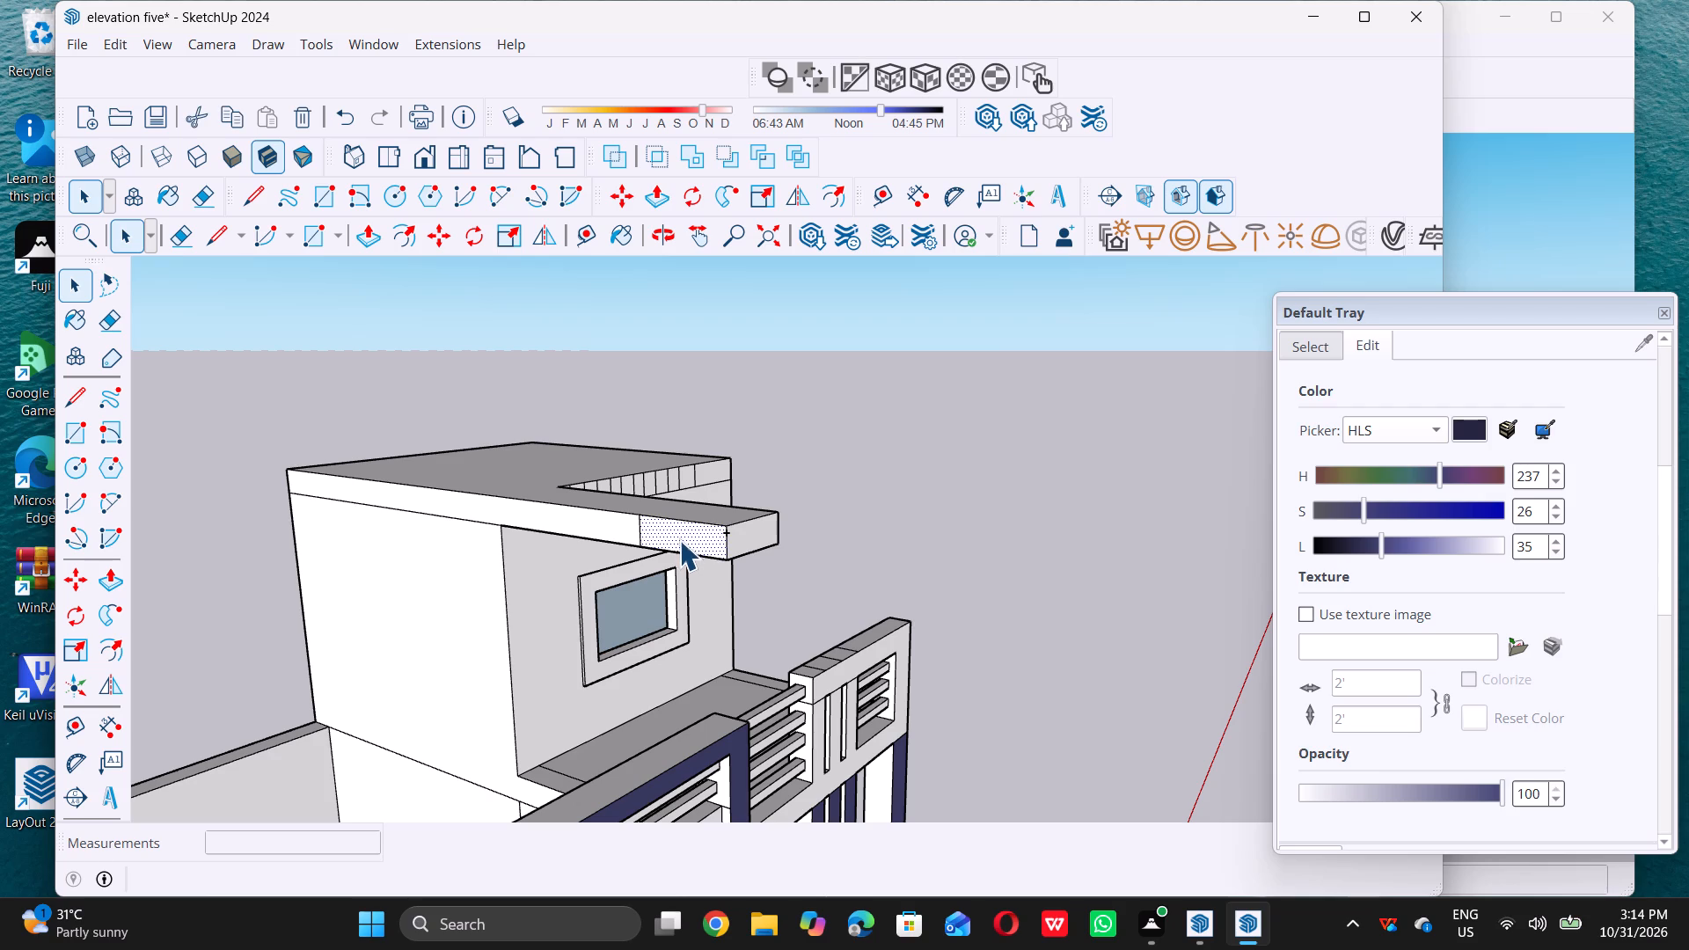
{"action": "key", "text": "p"}
{"action": "left_click", "coordinate": [688, 536]}
{"action": "middle_click", "coordinate": [688, 536]}
{"action": "left_click", "coordinate": [688, 536]}
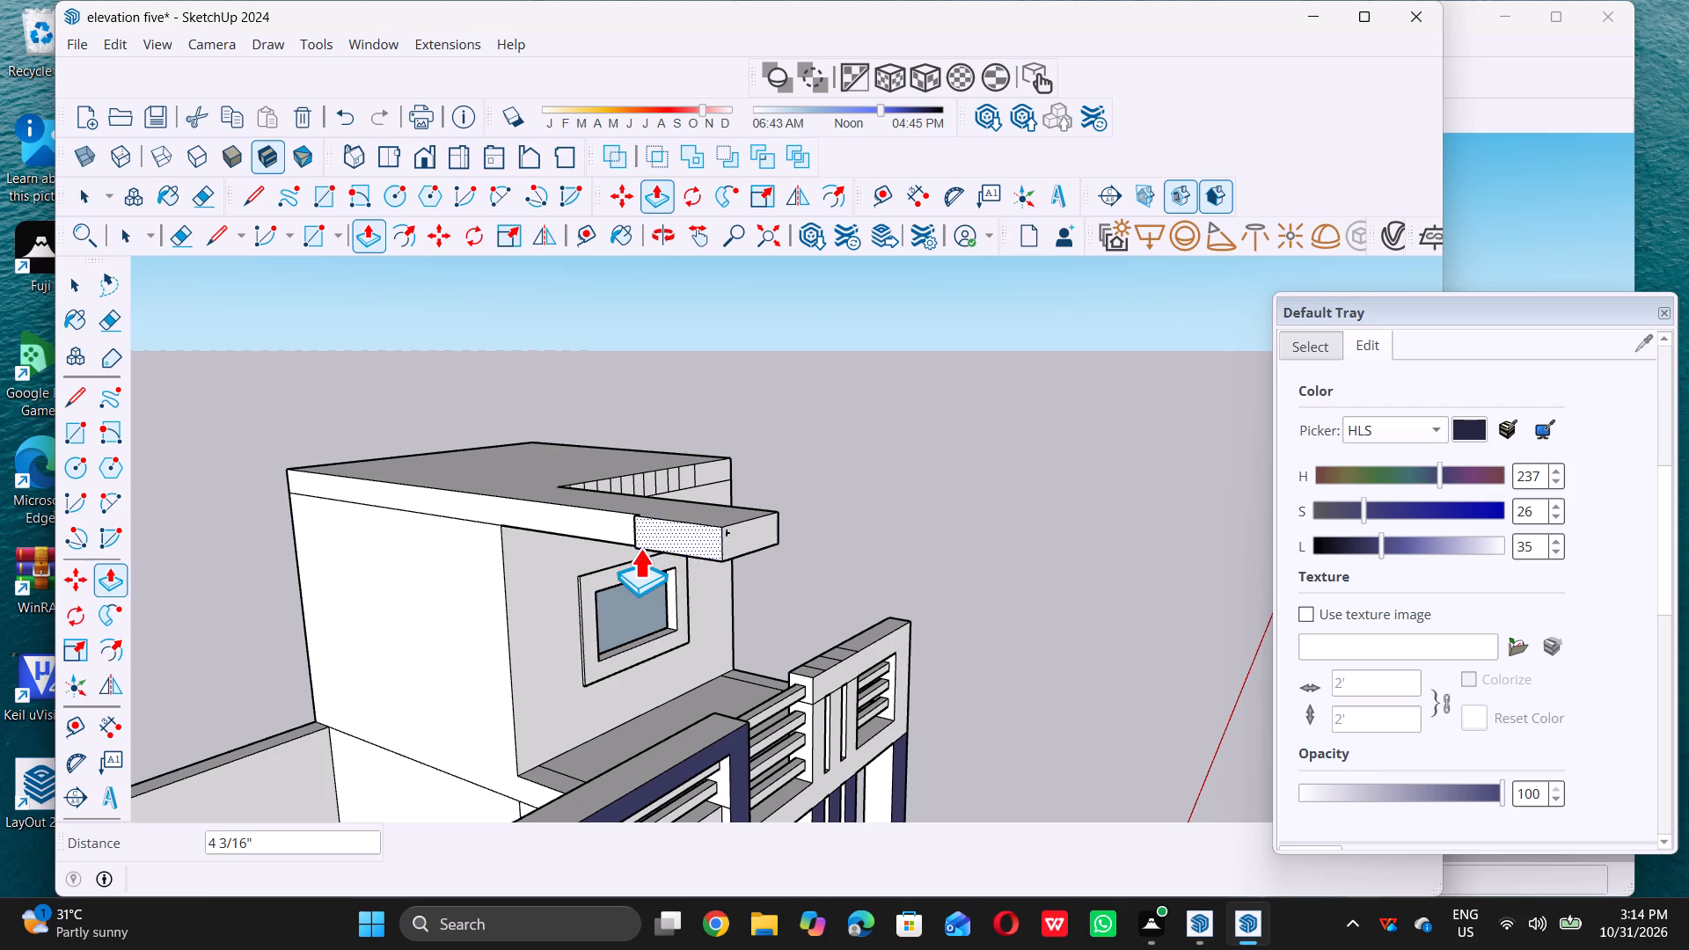
{"action": "scroll", "coordinate": [636, 550], "scroll_direction": "down", "scroll_amount": 9}
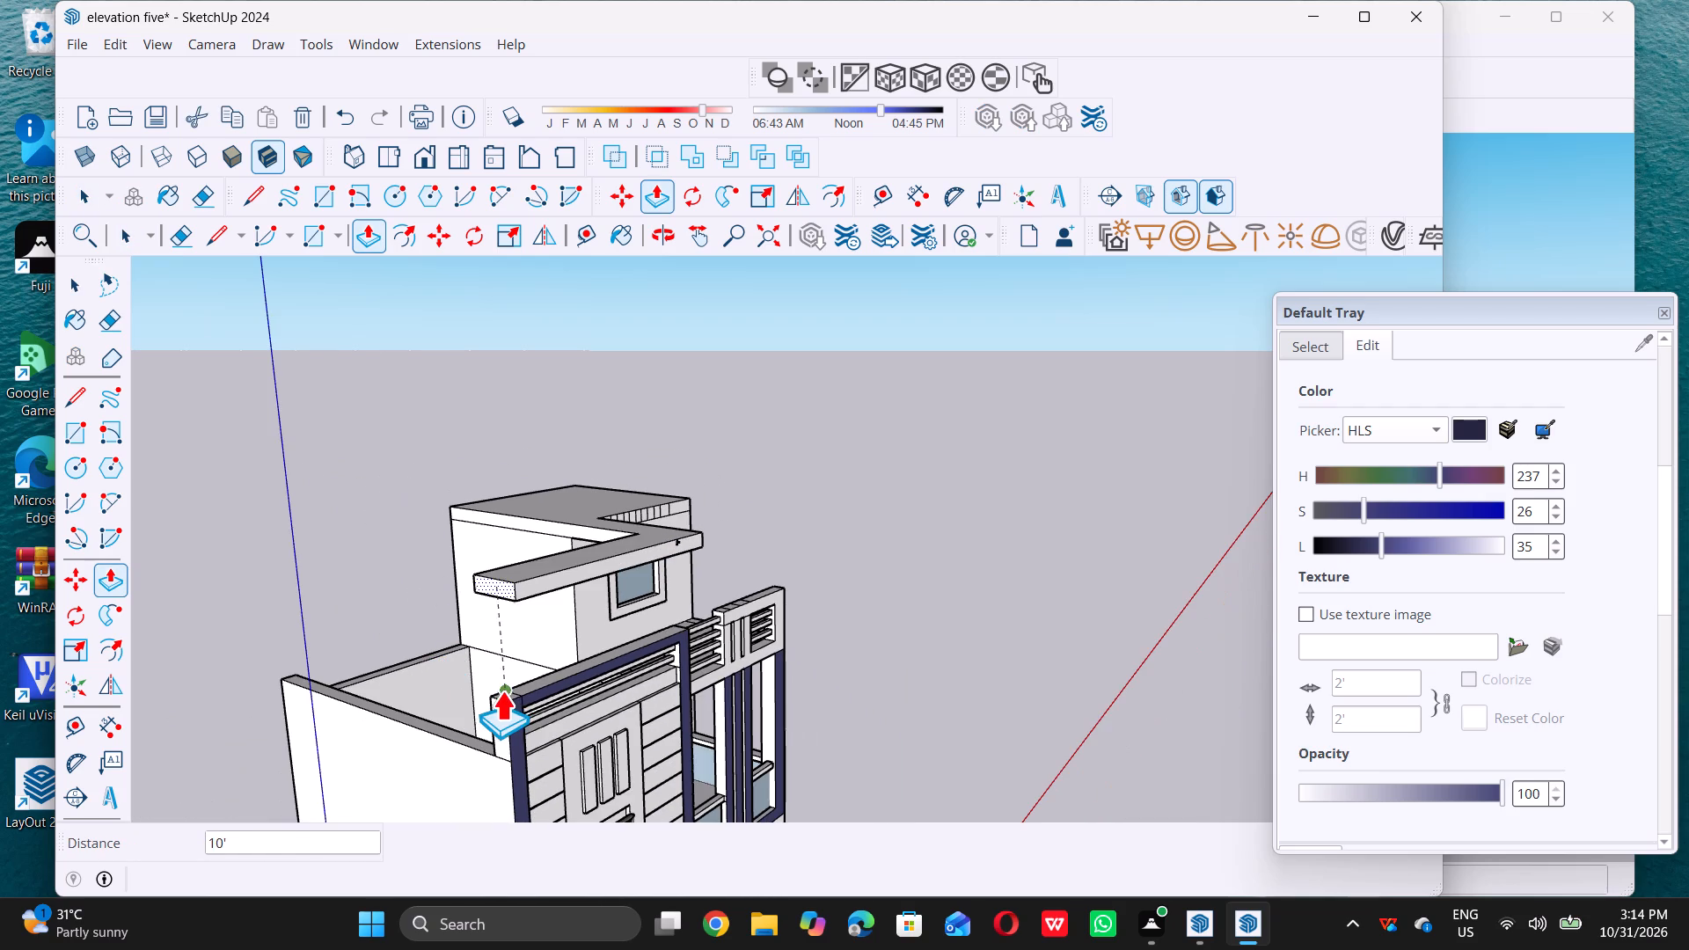
{"action": "double_click", "coordinate": [498, 698]}
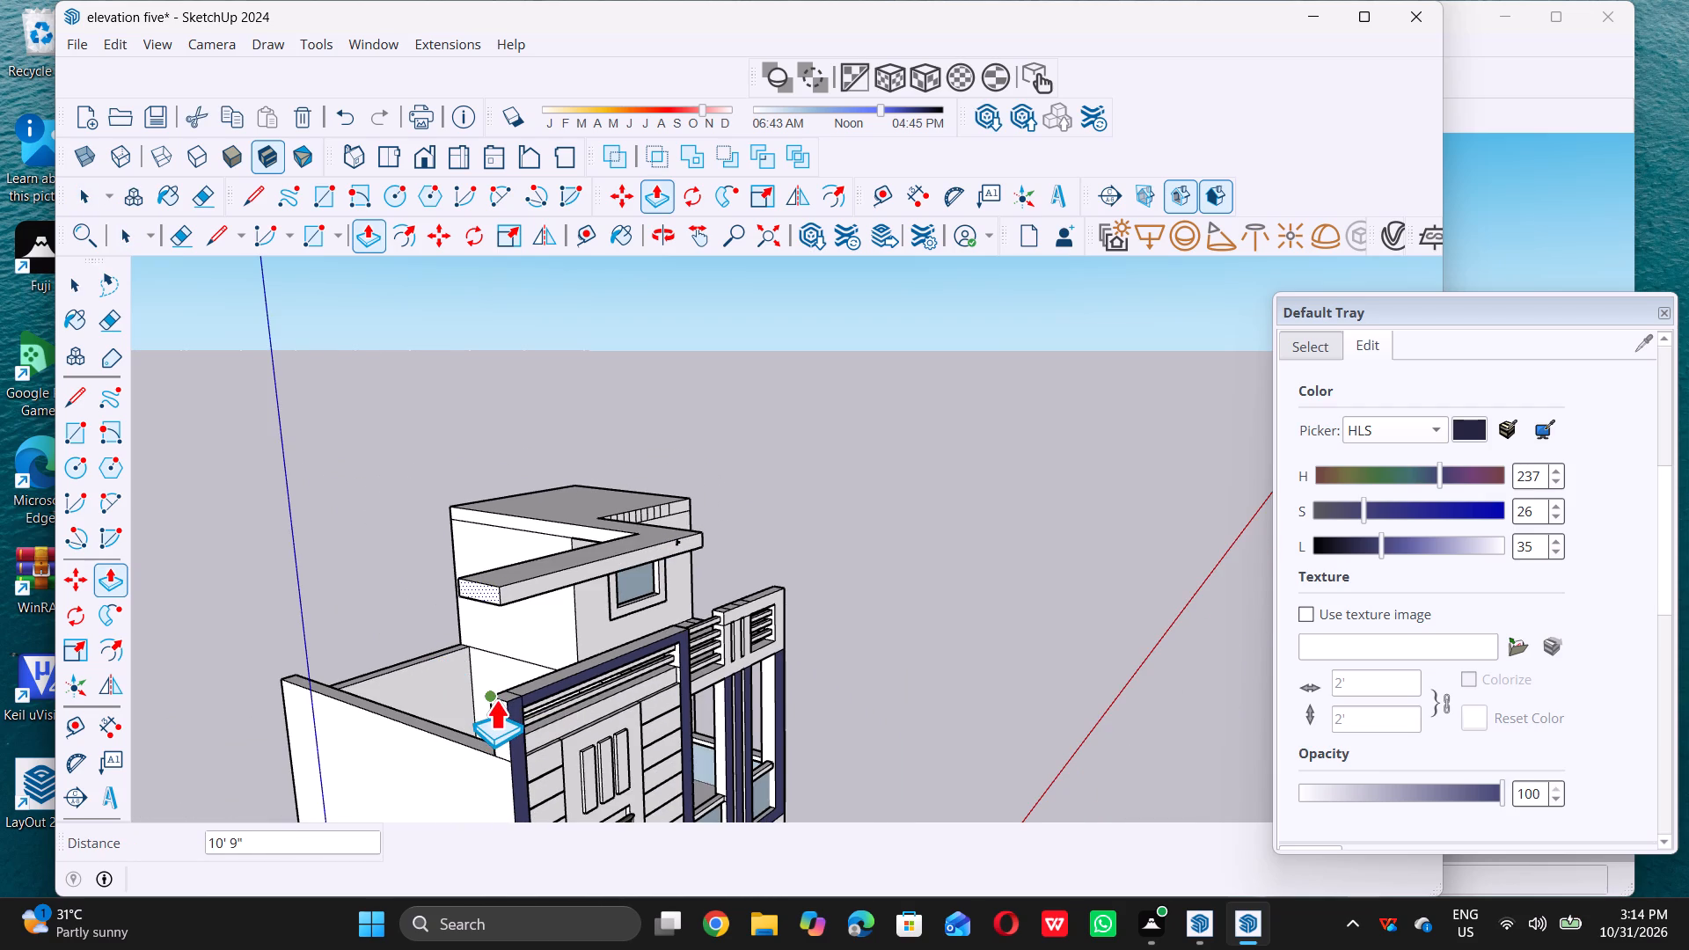
{"action": "key", "text": "space"}
Examine the extended roof beam and the open terrace walls beneath it from the side and rear.
{"action": "scroll", "coordinate": [495, 699], "scroll_direction": "down", "scroll_amount": 6}
{"action": "left_click", "coordinate": [278, 566]}
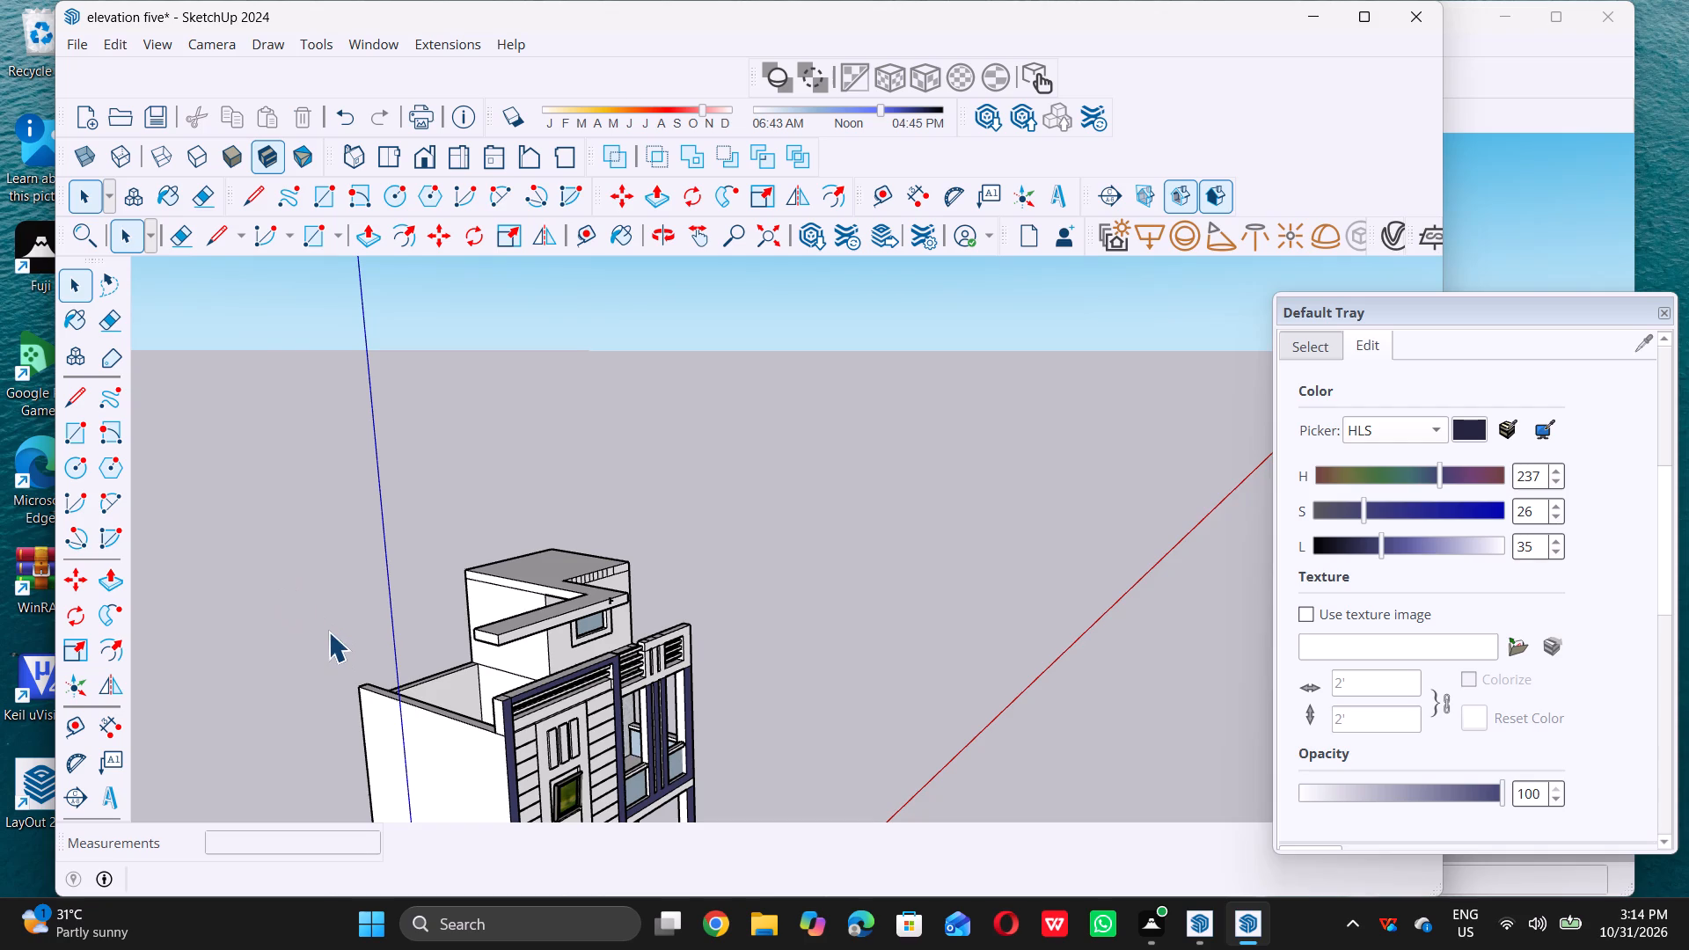
{"action": "middle_click_drag", "start_coordinate": [318, 640], "coordinate": [588, 610]}
{"action": "middle_click", "coordinate": [588, 610]}
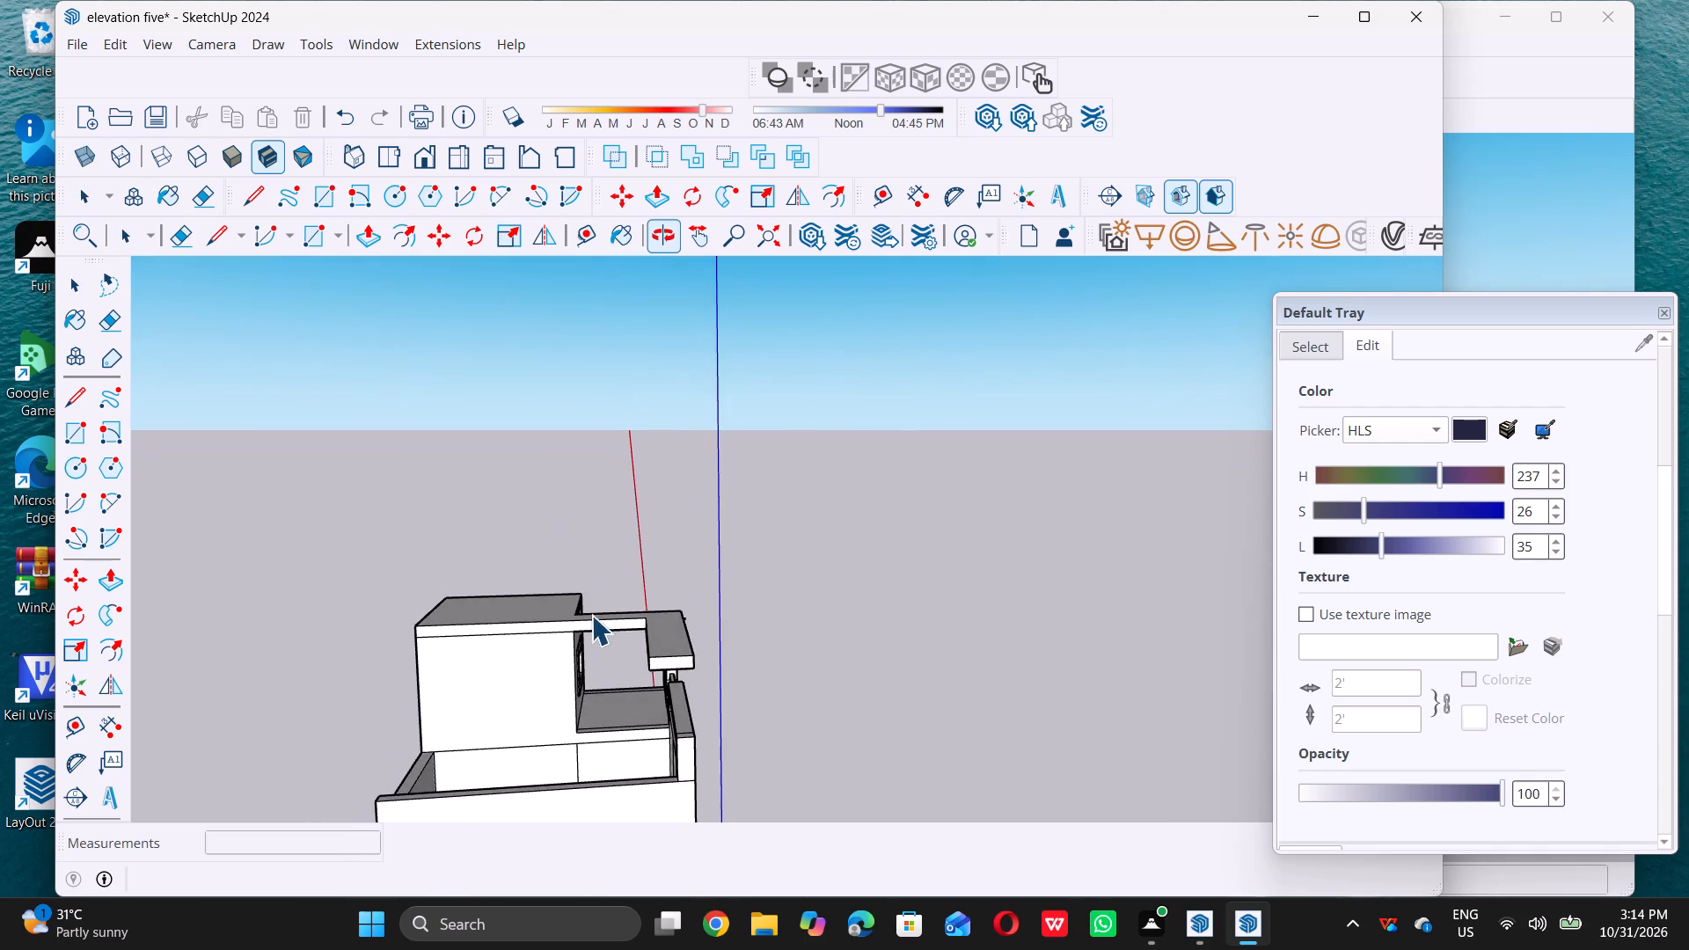
{"action": "scroll", "coordinate": [624, 602], "scroll_direction": "down", "scroll_amount": 5}
{"action": "scroll", "coordinate": [429, 673], "scroll_direction": "down", "scroll_amount": 6}
{"action": "middle_click_drag", "start_coordinate": [343, 743], "coordinate": [398, 738]}
{"action": "middle_click_drag", "start_coordinate": [415, 738], "coordinate": [797, 714]}
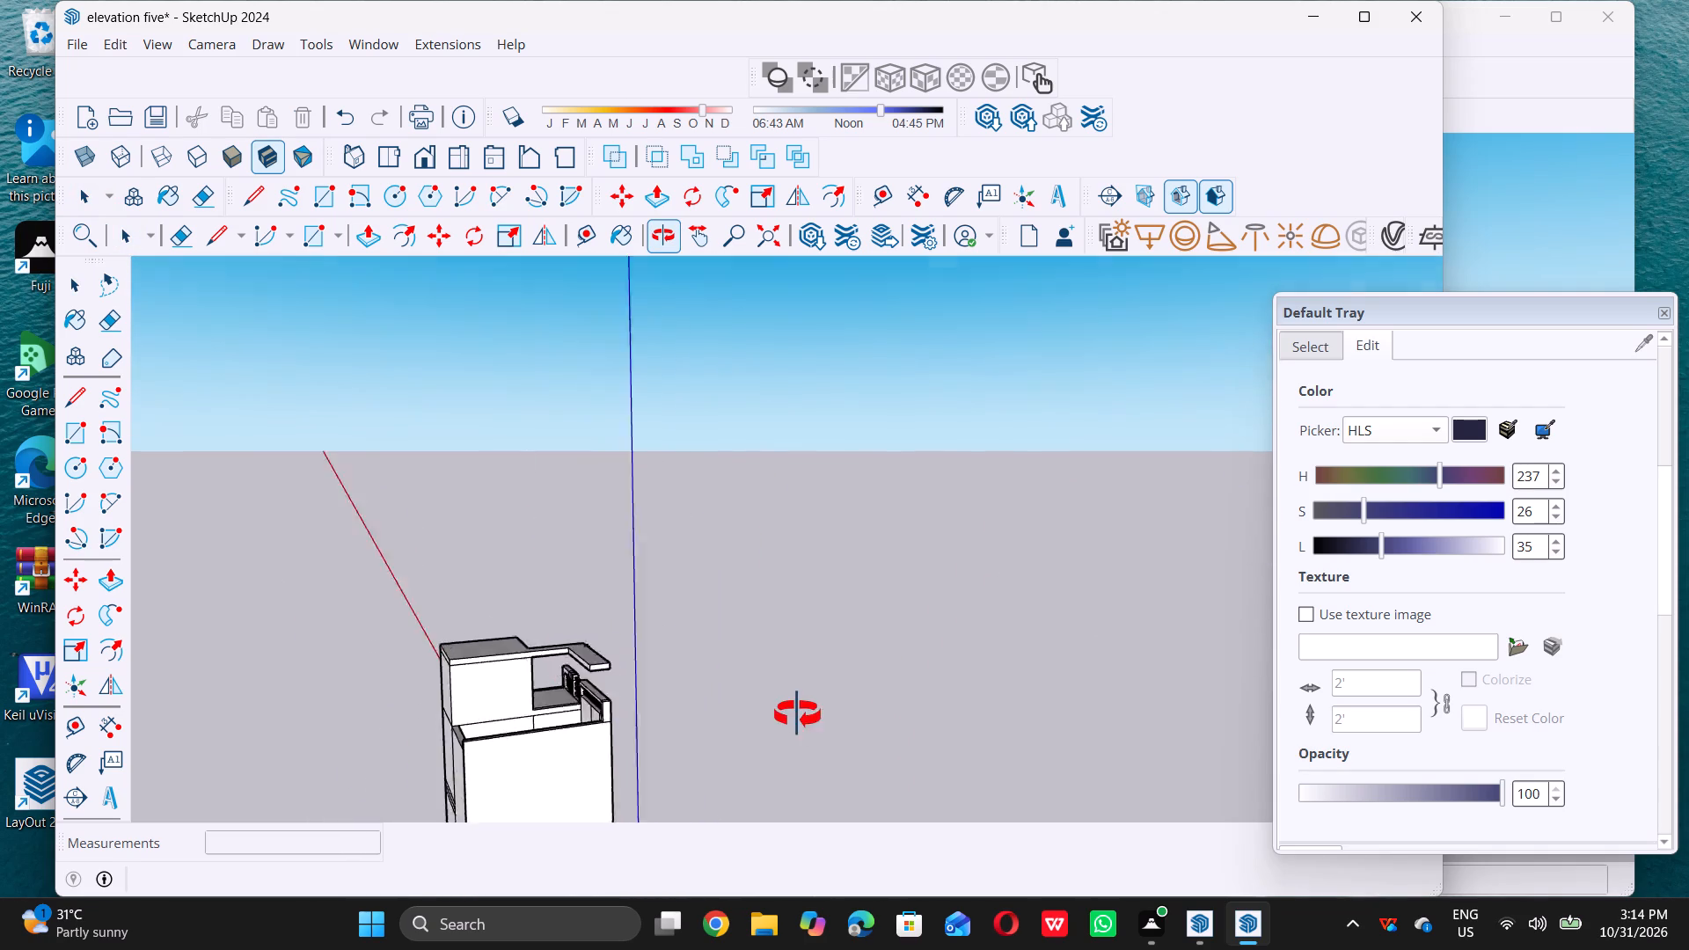
{"action": "middle_click_drag", "start_coordinate": [797, 714], "coordinate": [838, 714]}
{"action": "scroll", "coordinate": [738, 632], "scroll_direction": "down", "scroll_amount": 5}
{"action": "scroll", "coordinate": [730, 761], "scroll_direction": "up", "scroll_amount": 10}
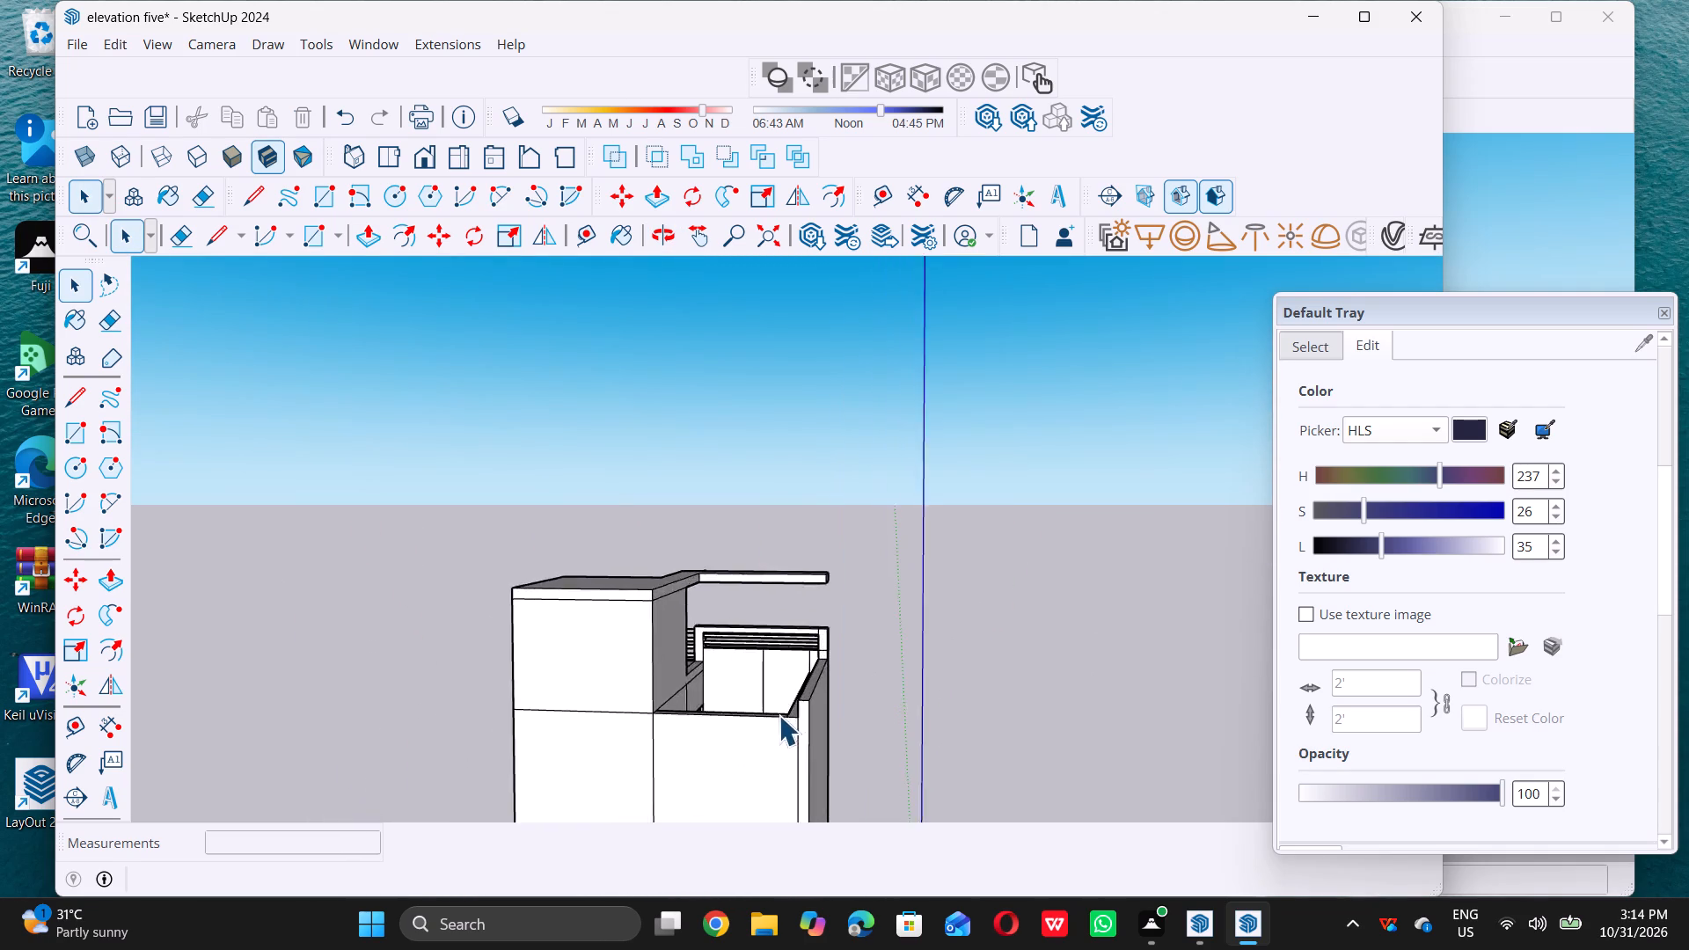
{"action": "scroll", "coordinate": [802, 678], "scroll_direction": "up", "scroll_amount": 7}
{"action": "middle_click_drag", "start_coordinate": [676, 745], "coordinate": [763, 702]}
{"action": "scroll", "coordinate": [764, 702], "scroll_direction": "up", "scroll_amount": 1}
{"action": "scroll", "coordinate": [735, 656], "scroll_direction": "down", "scroll_amount": 6}
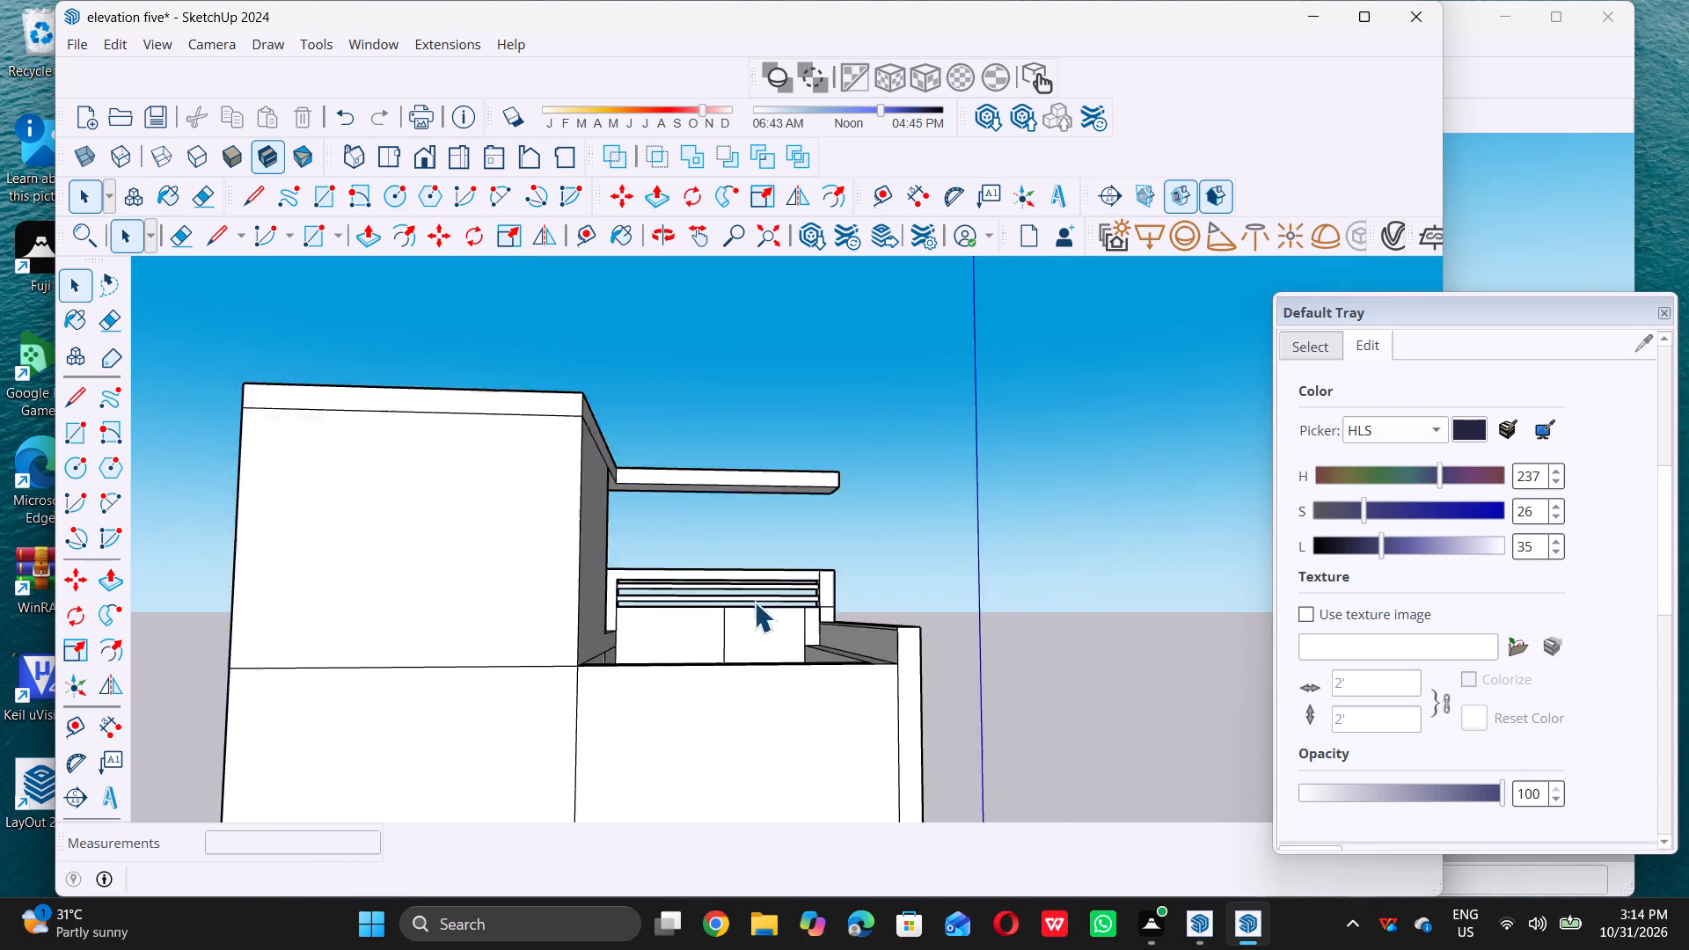
{"action": "scroll", "coordinate": [754, 602], "scroll_direction": "down", "scroll_amount": 3}
{"action": "middle_click_drag", "start_coordinate": [770, 632], "coordinate": [663, 742]}
{"action": "scroll", "coordinate": [779, 694], "scroll_direction": "up", "scroll_amount": 6}
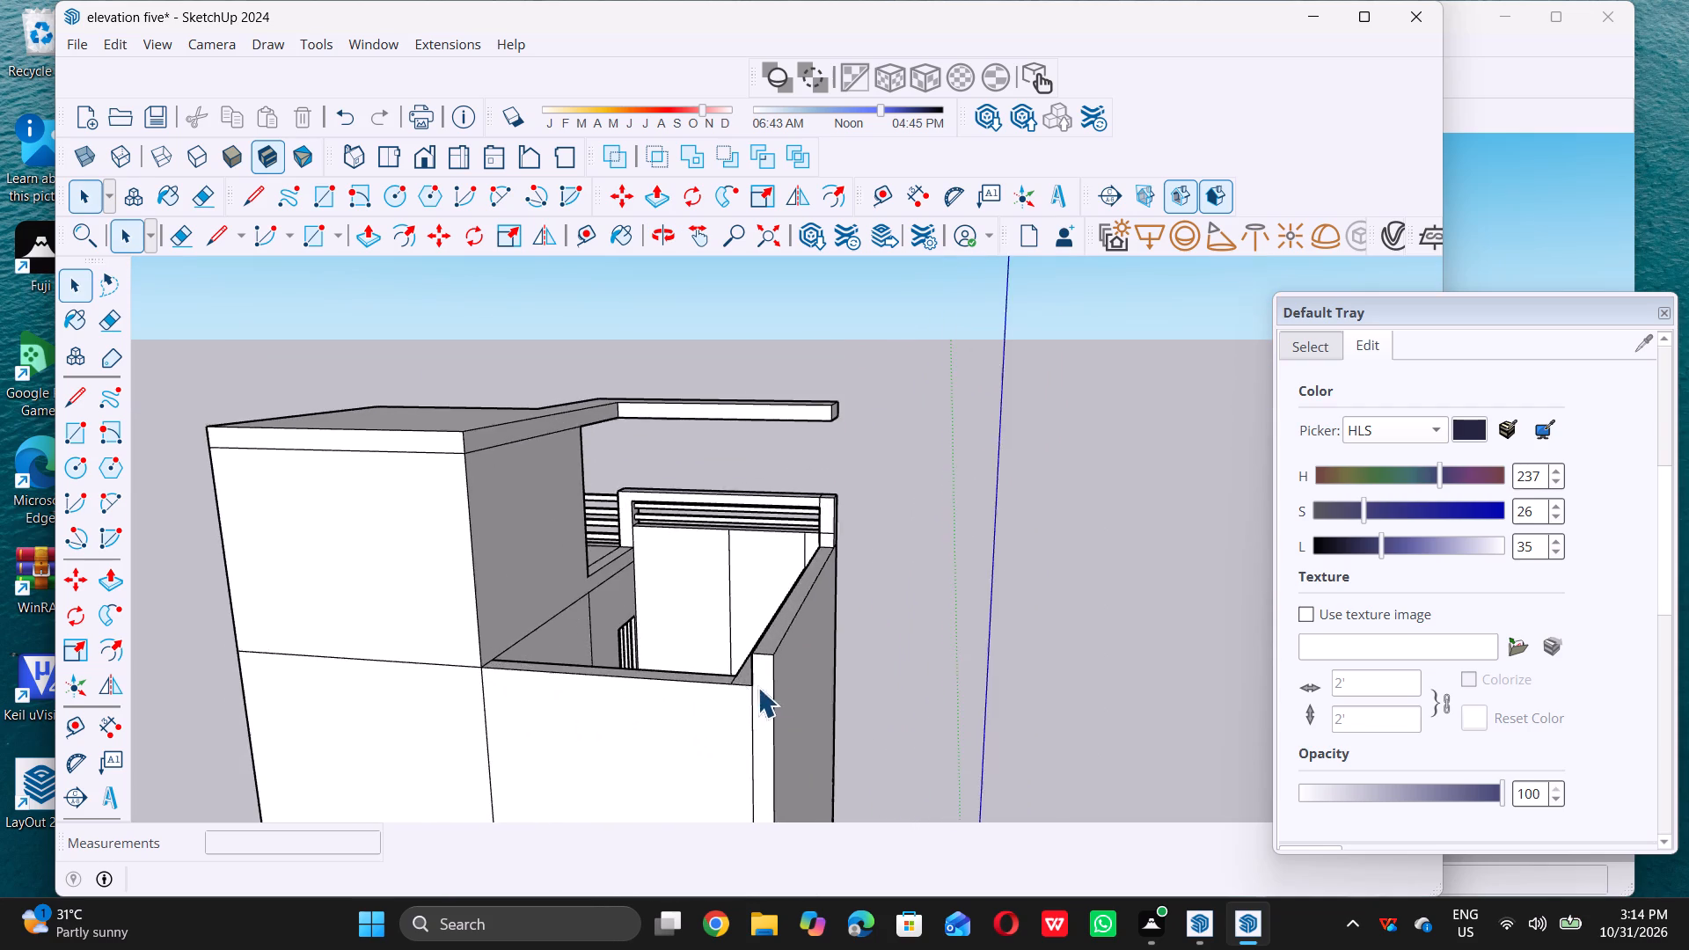
{"action": "scroll", "coordinate": [725, 681], "scroll_direction": "up", "scroll_amount": 5}
{"action": "scroll", "coordinate": [718, 624], "scroll_direction": "down", "scroll_amount": 9}
{"action": "middle_click_drag", "start_coordinate": [724, 622], "coordinate": [761, 720]}
{"action": "middle_click", "coordinate": [761, 720]}
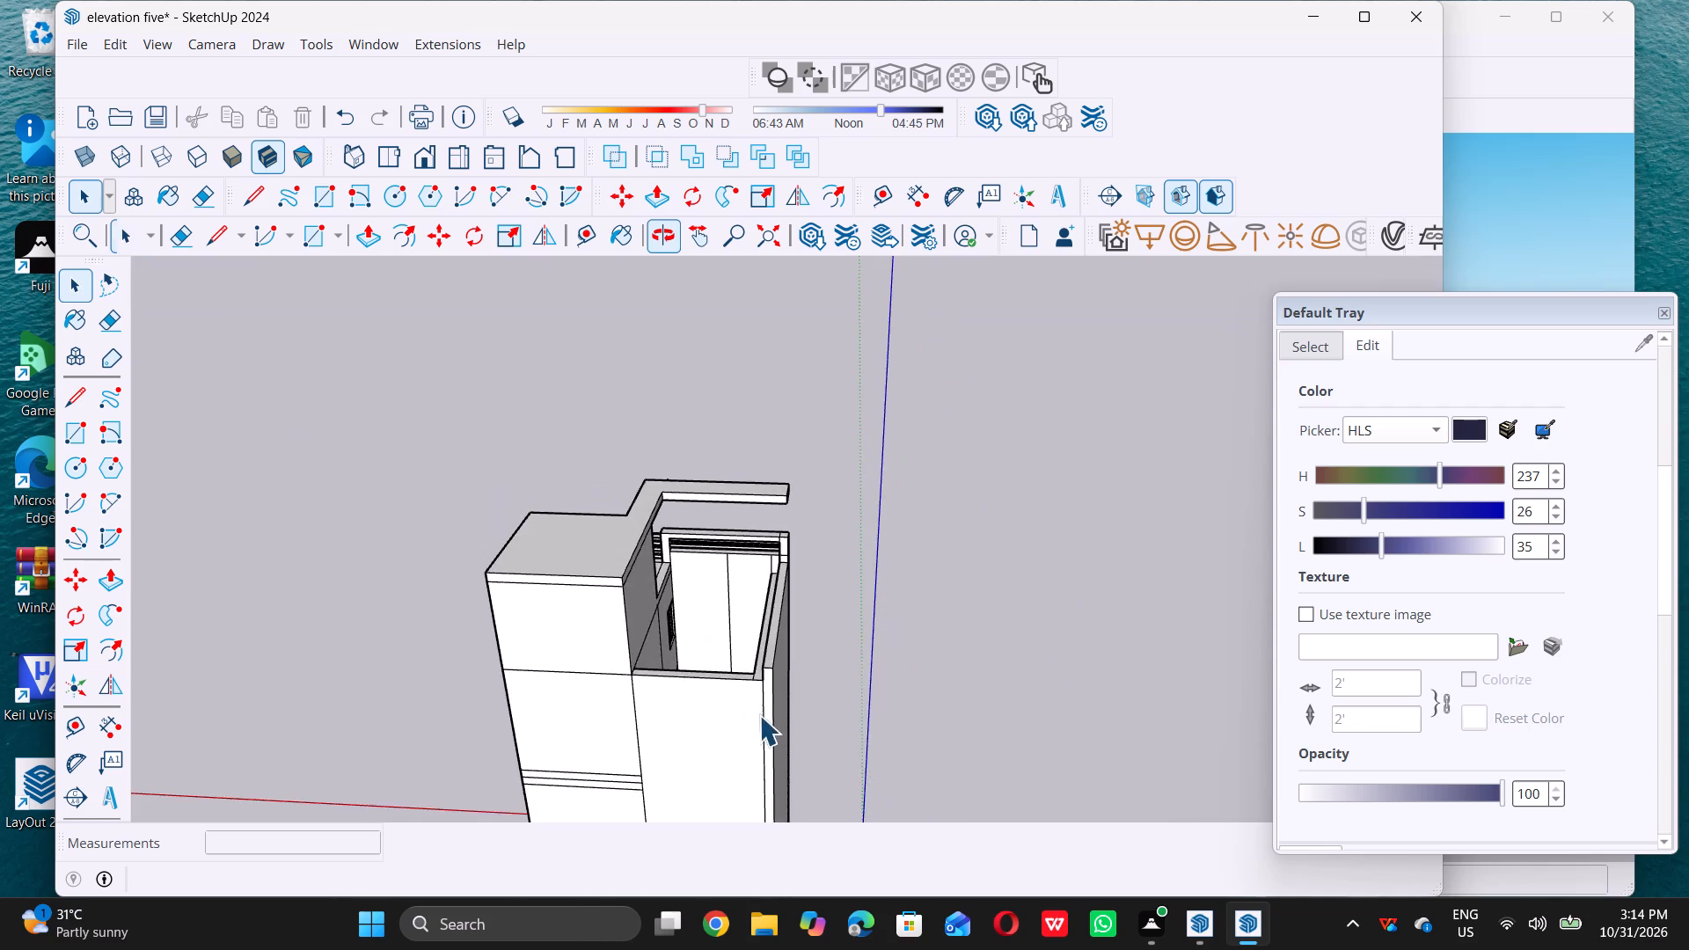
Push/Pull the low inner strip along the terrace's outer side wall up flush with the top of the higher strip beside it.
{"action": "scroll", "coordinate": [742, 686], "scroll_direction": "up", "scroll_amount": 17}
{"action": "triple_click", "coordinate": [775, 647]}
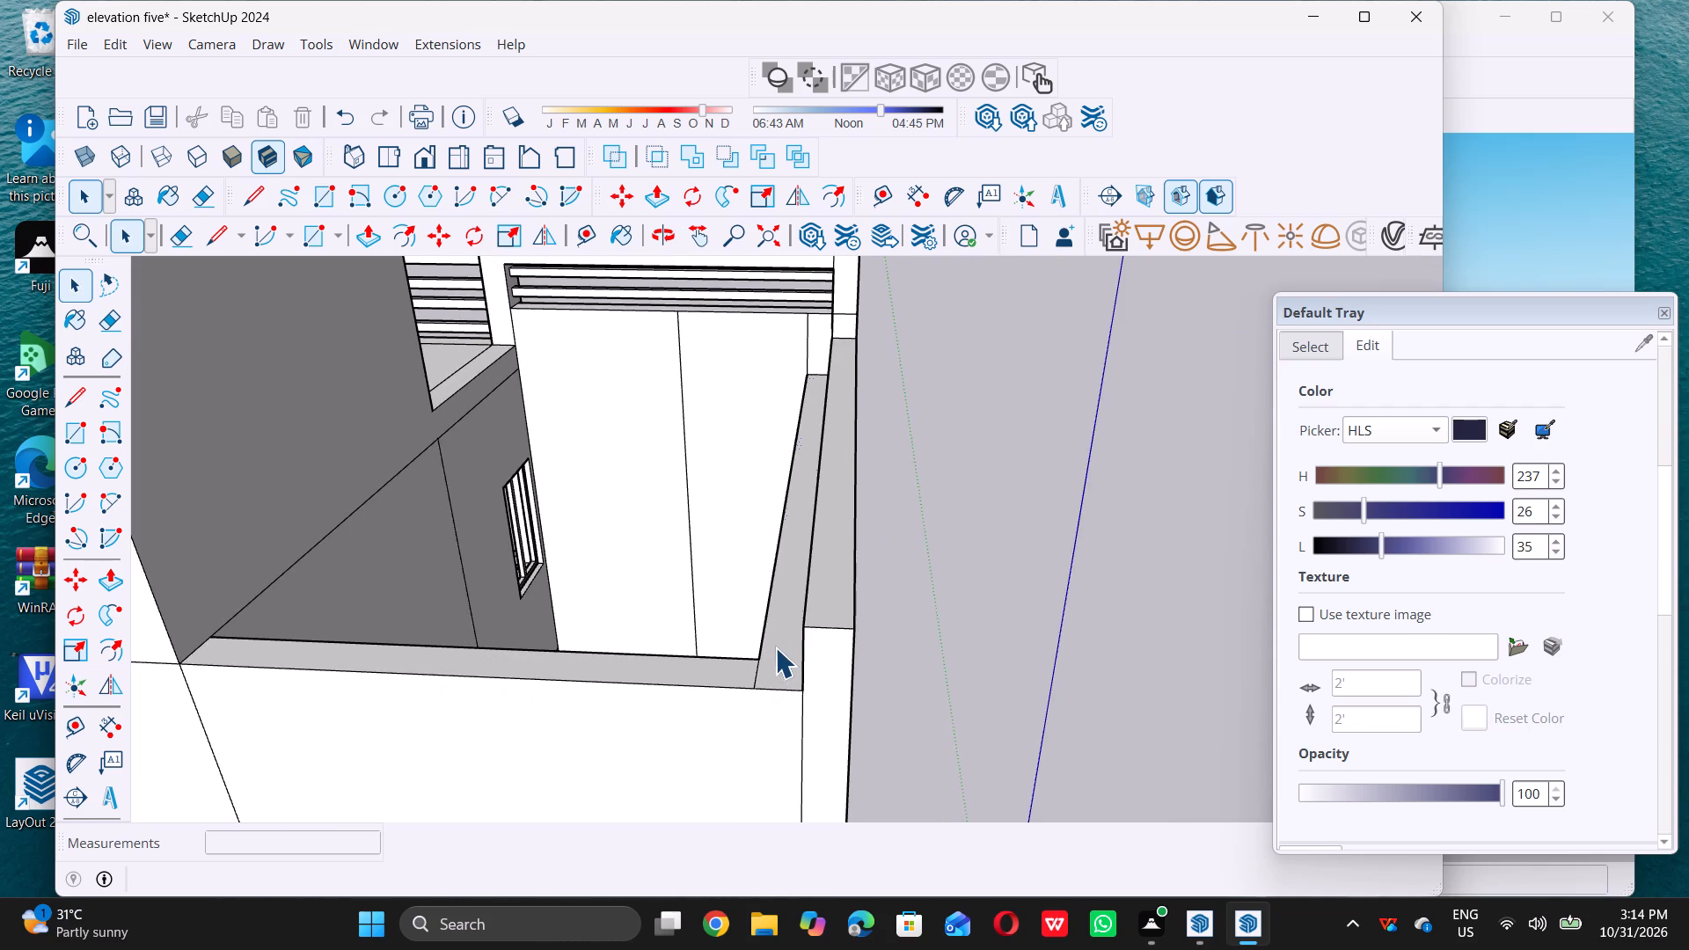
{"action": "scroll", "coordinate": [774, 647], "scroll_direction": "down", "scroll_amount": 5}
{"action": "left_click", "coordinate": [947, 617]}
{"action": "scroll", "coordinate": [763, 593], "scroll_direction": "down", "scroll_amount": 5}
{"action": "middle_click_drag", "start_coordinate": [752, 610], "coordinate": [750, 625]}
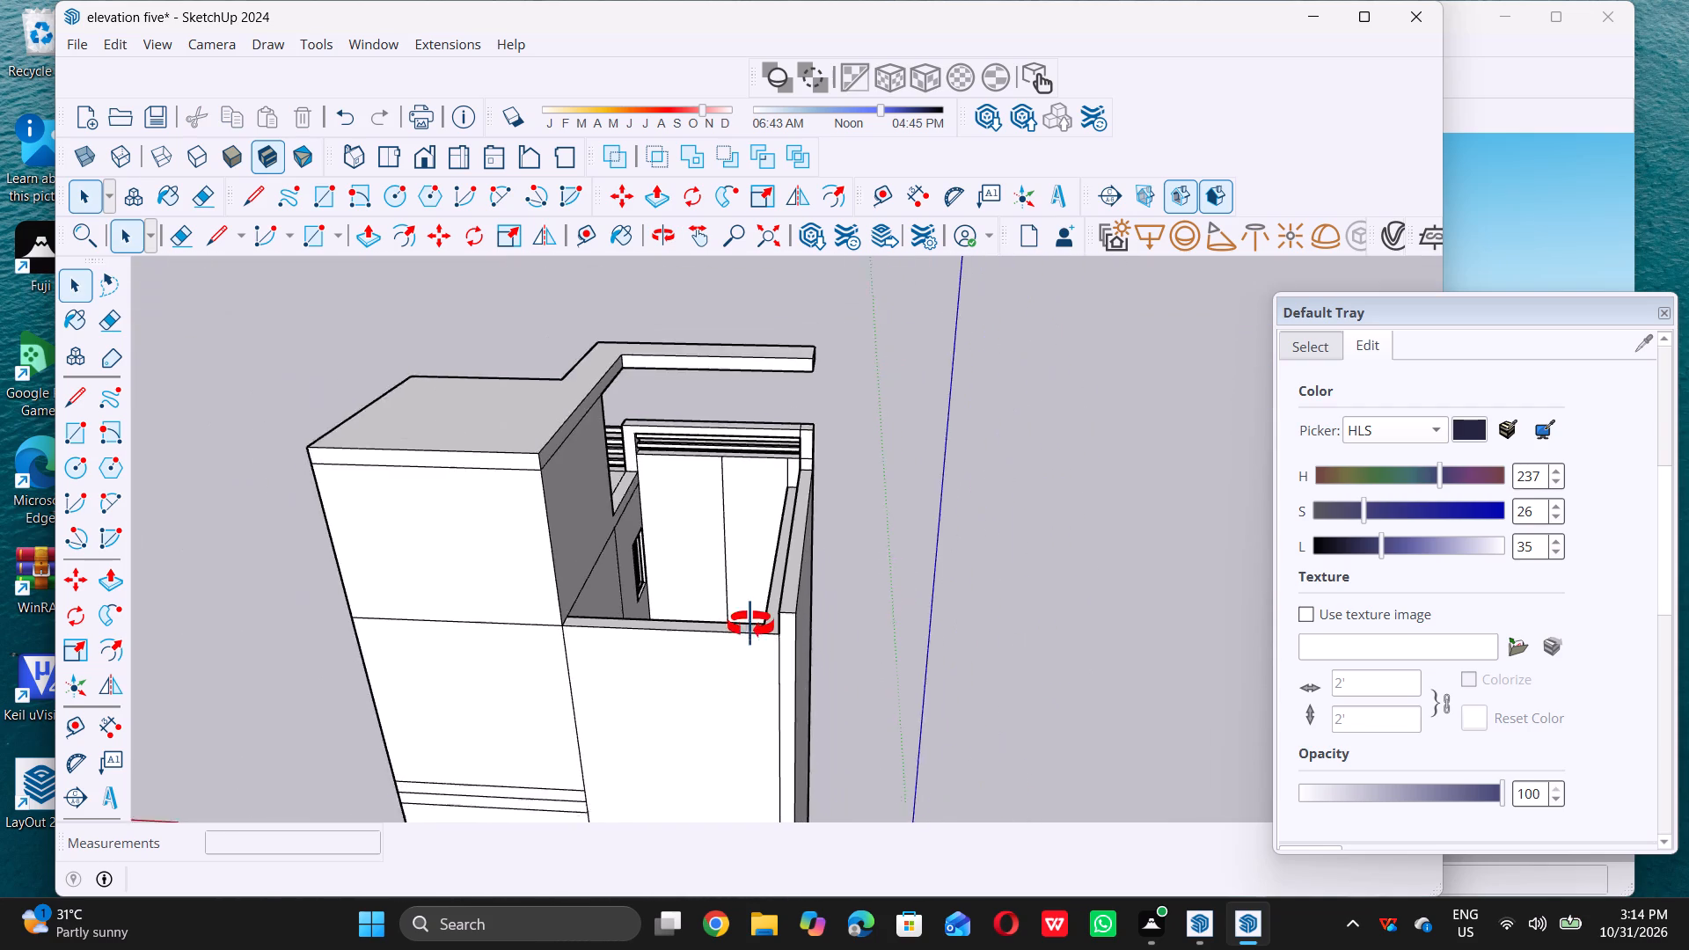
{"action": "middle_click_drag", "start_coordinate": [750, 625], "coordinate": [784, 692]}
{"action": "scroll", "coordinate": [788, 713], "scroll_direction": "up", "scroll_amount": 9}
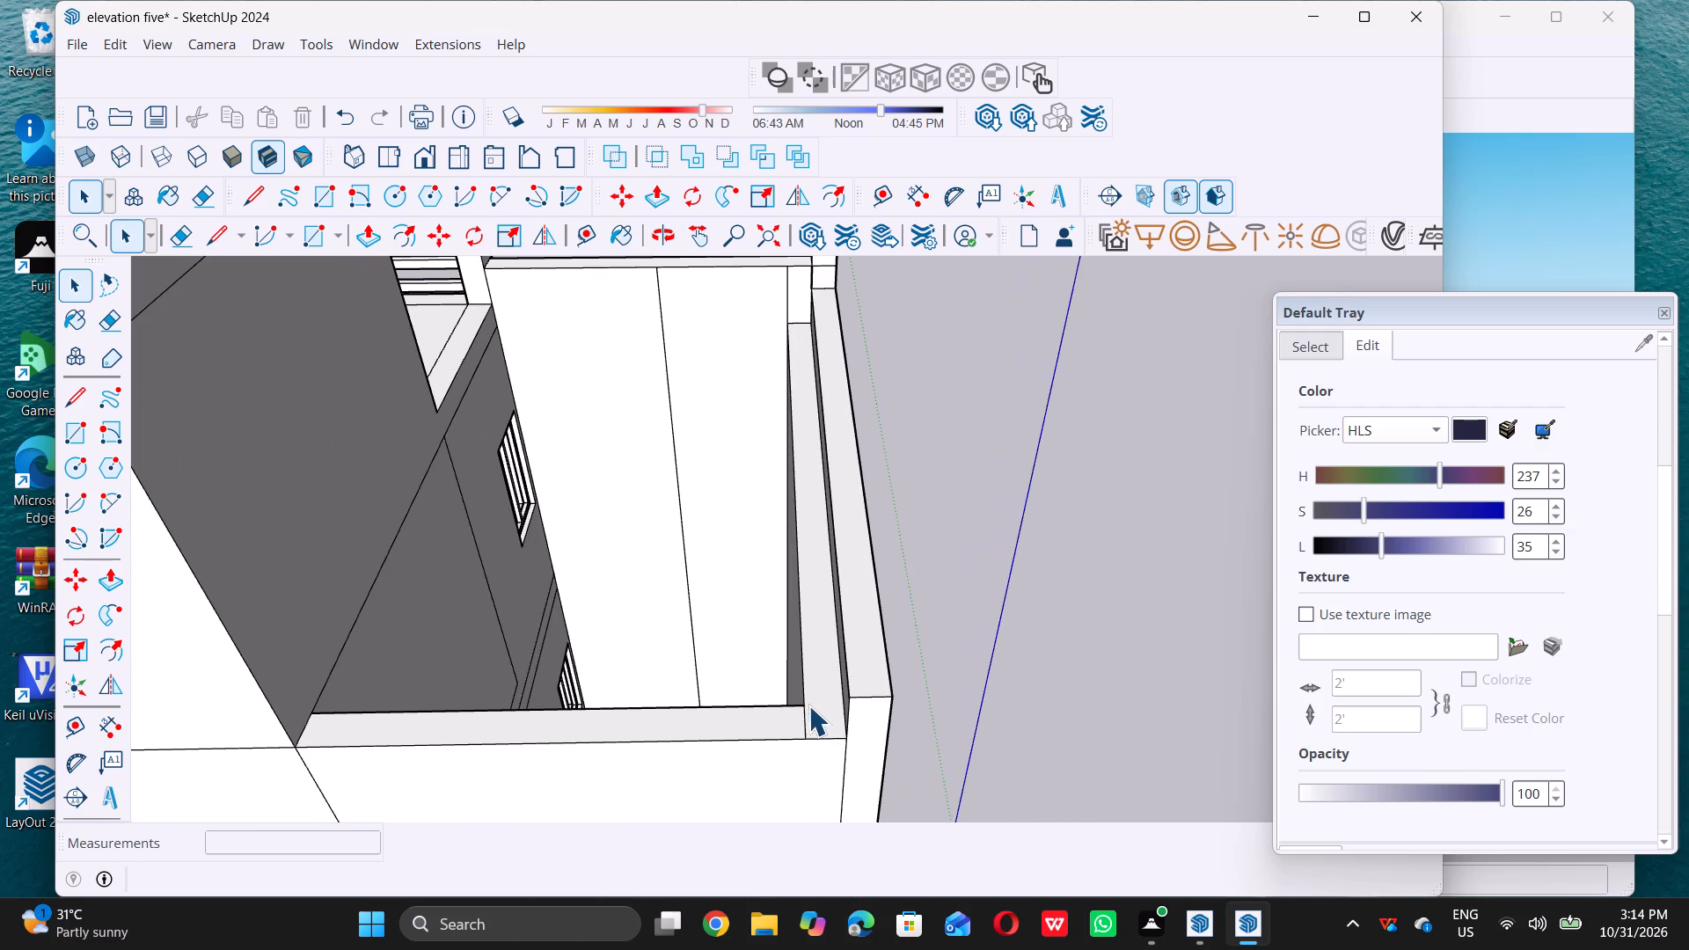
{"action": "double_click", "coordinate": [815, 703]}
{"action": "key", "text": "p"}
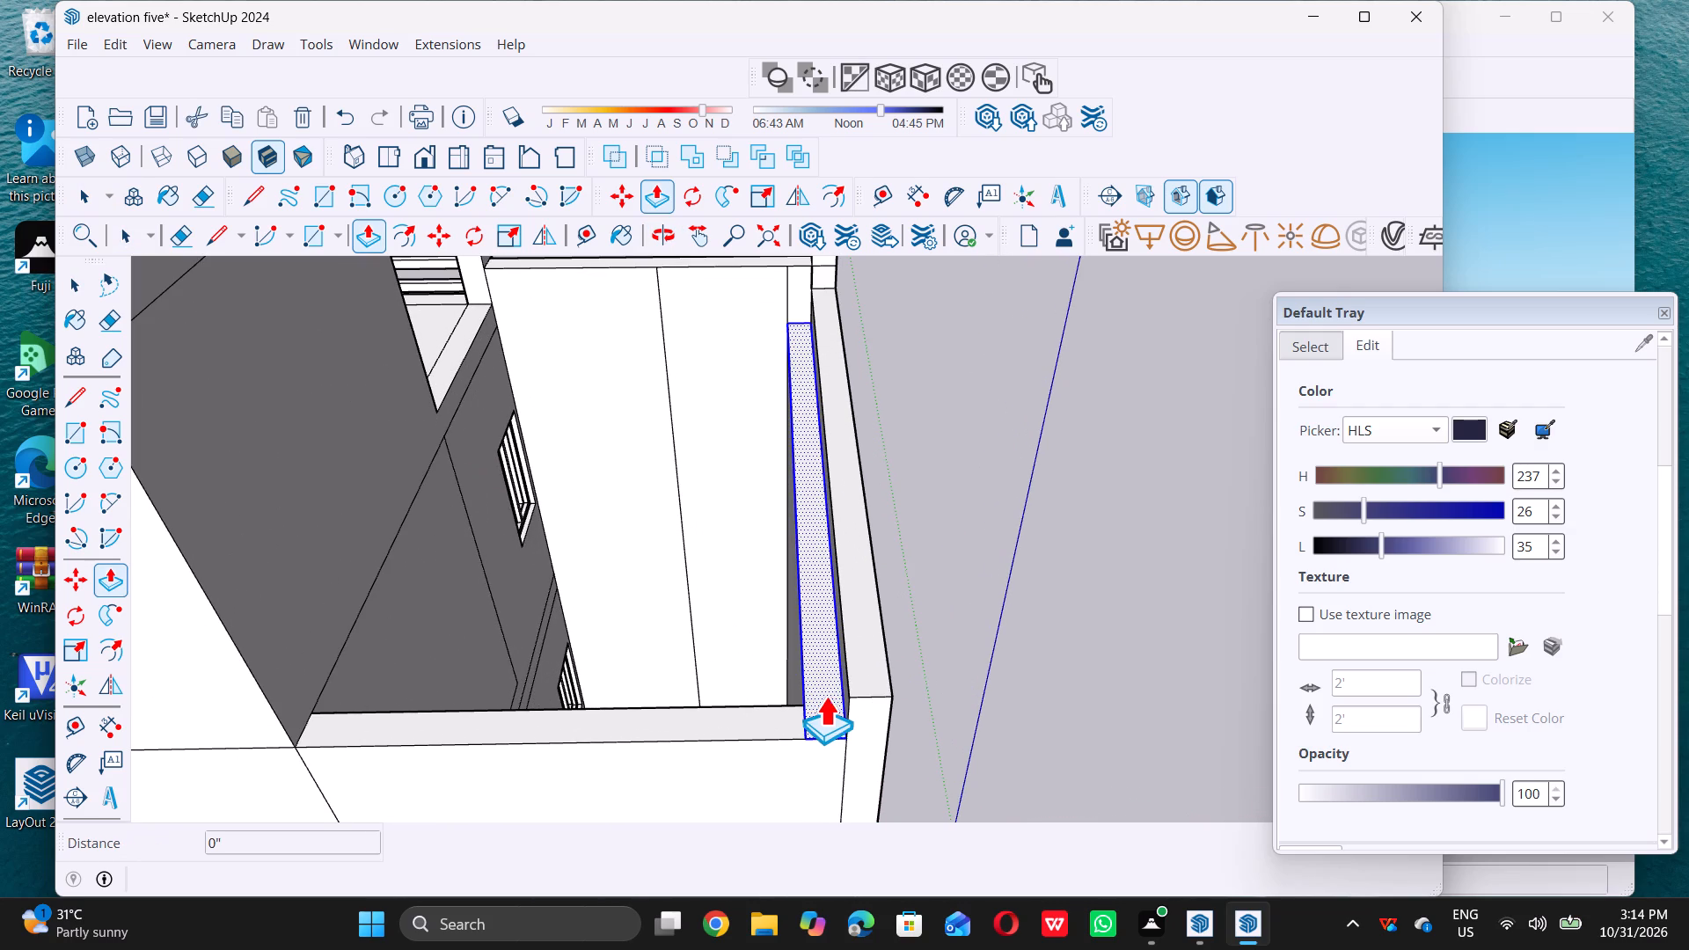
{"action": "double_click", "coordinate": [830, 692]}
{"action": "left_click", "coordinate": [871, 681]}
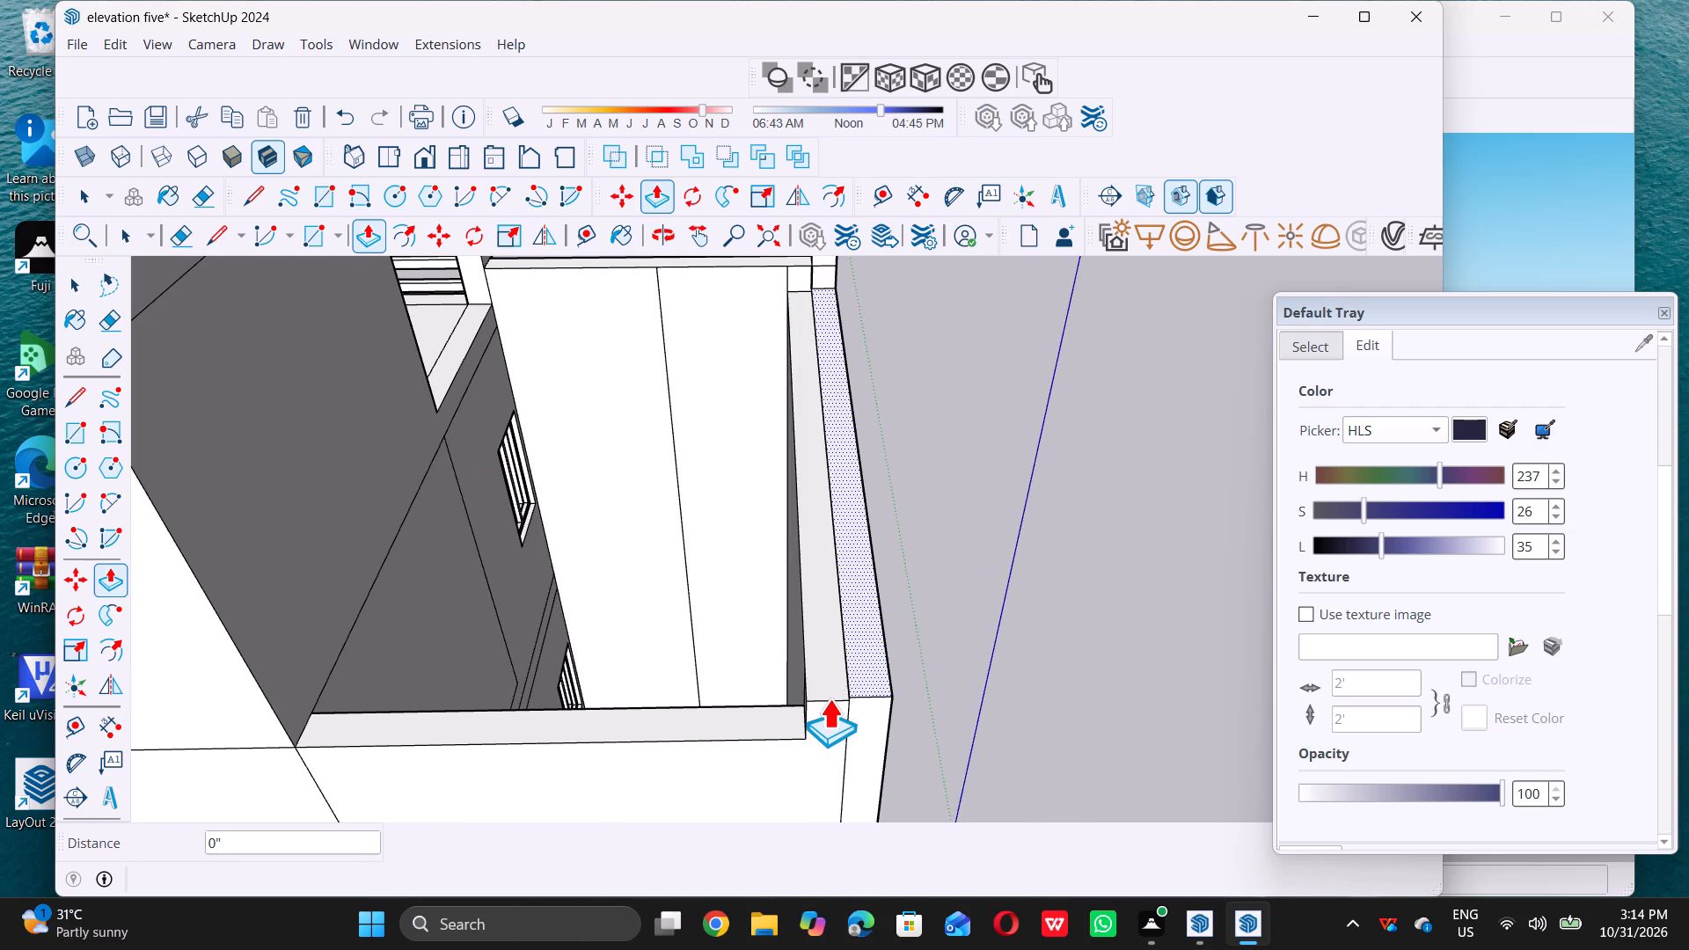
Push/Pull the rear terrace wall's top face up by the same height as the side wall's inner strip.
{"action": "key", "text": "space"}
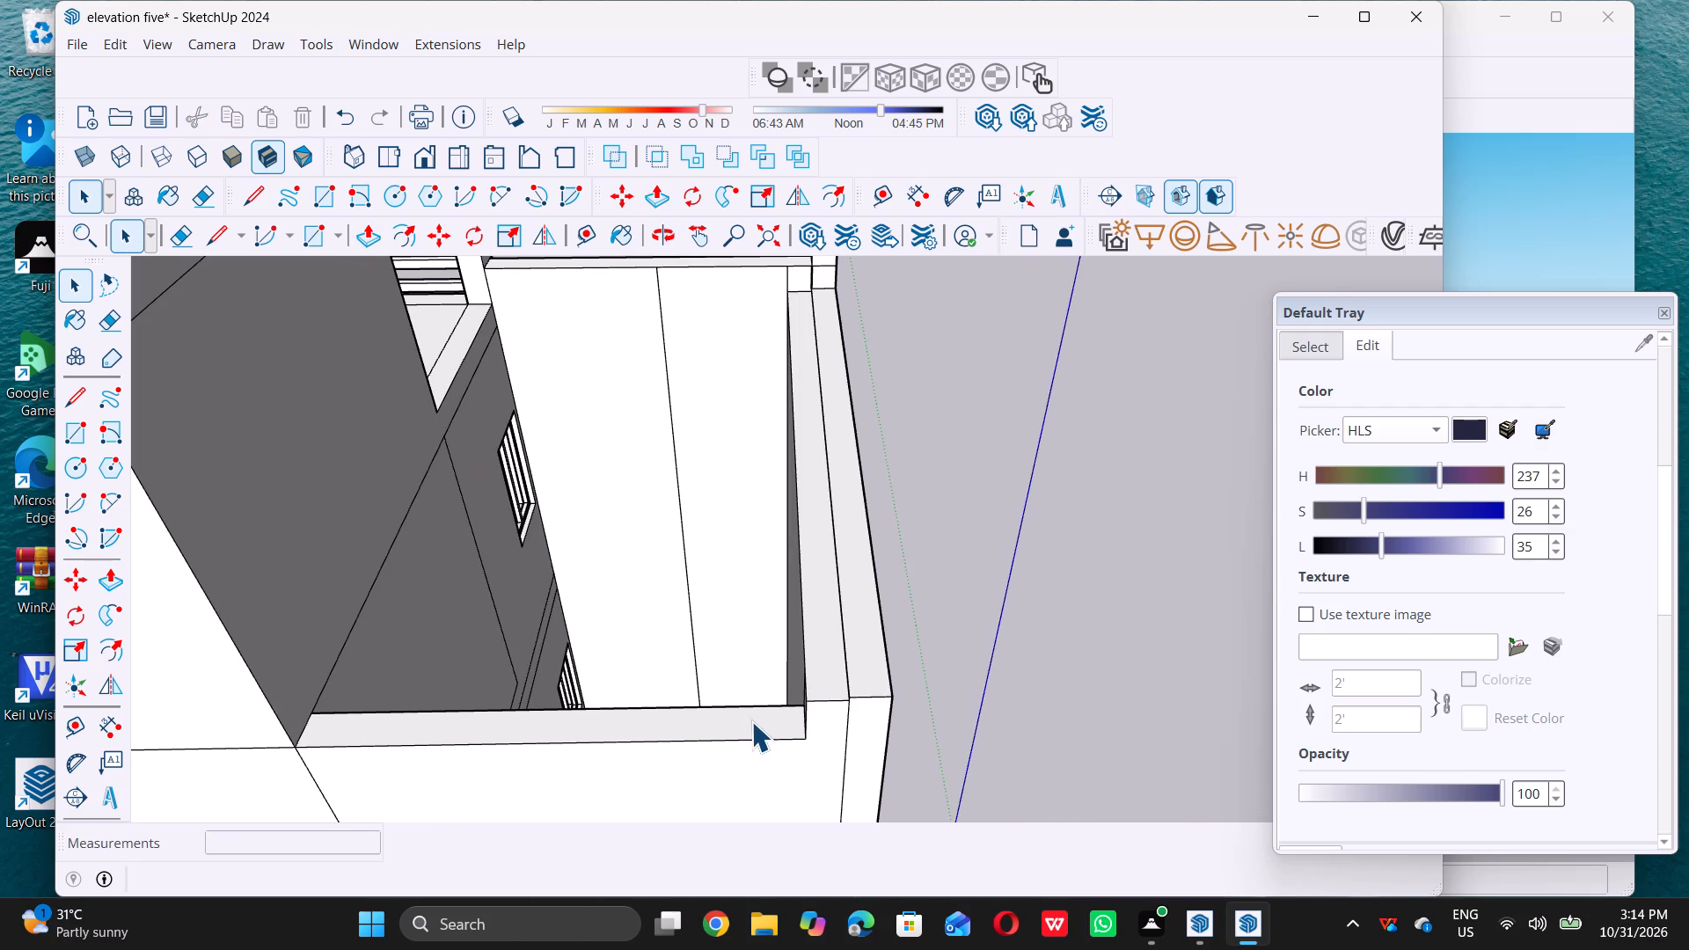
{"action": "left_click", "coordinate": [751, 721]}
{"action": "key", "text": "p"}
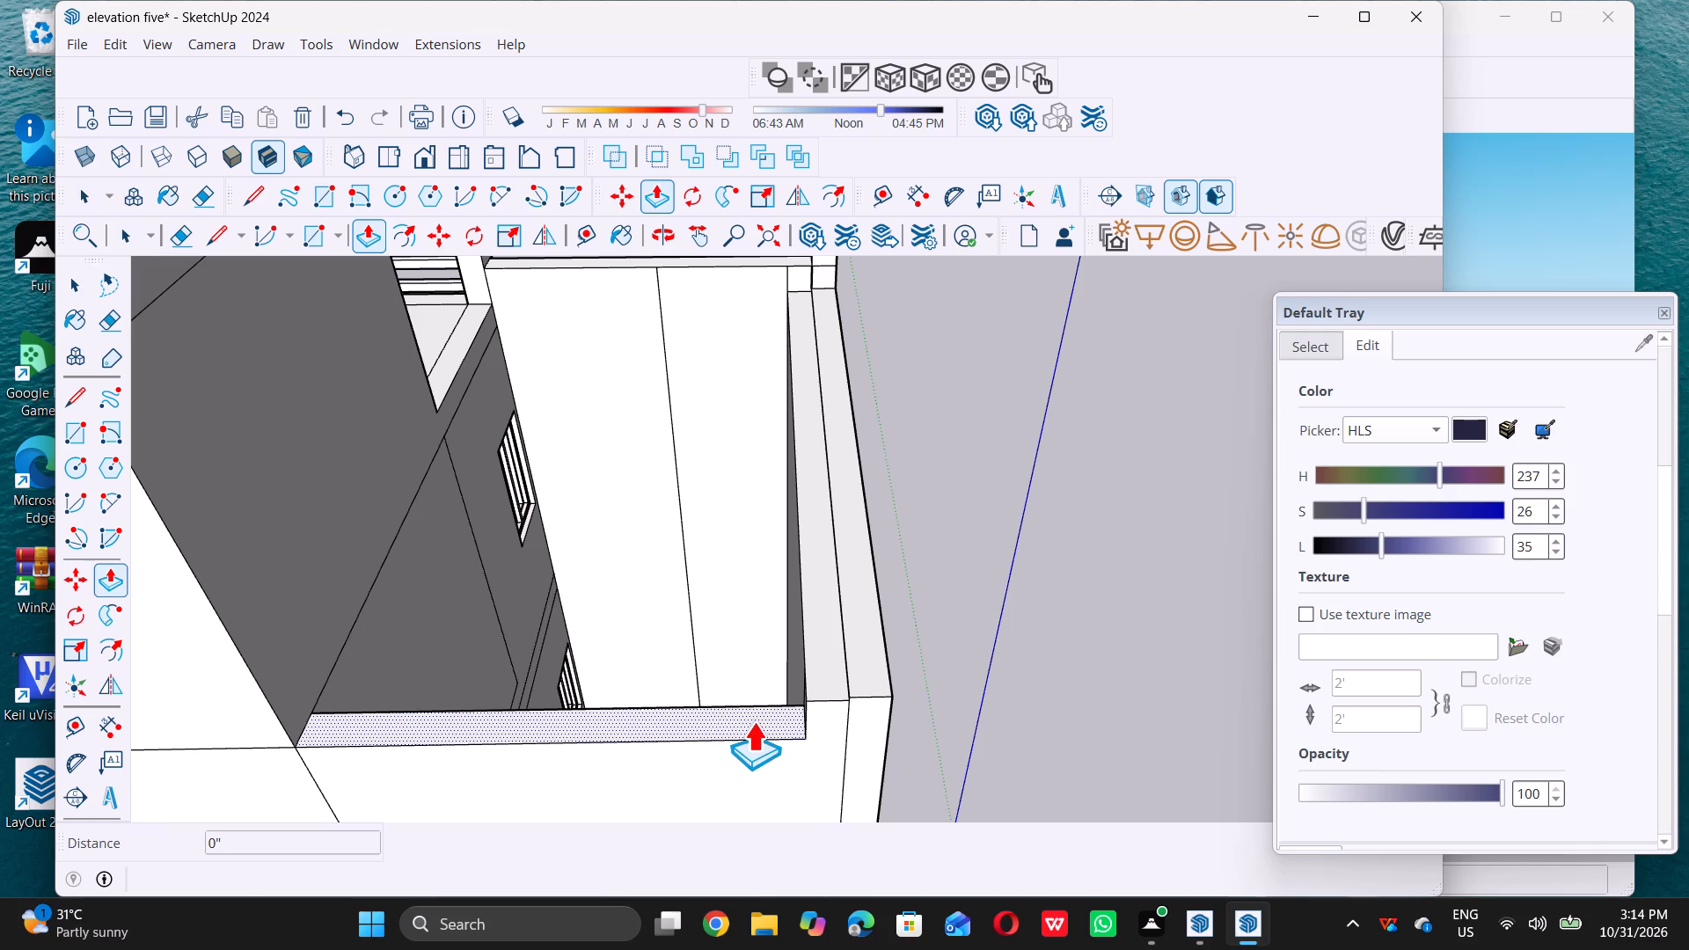
{"action": "double_click", "coordinate": [766, 712]}
{"action": "key", "text": "space"}
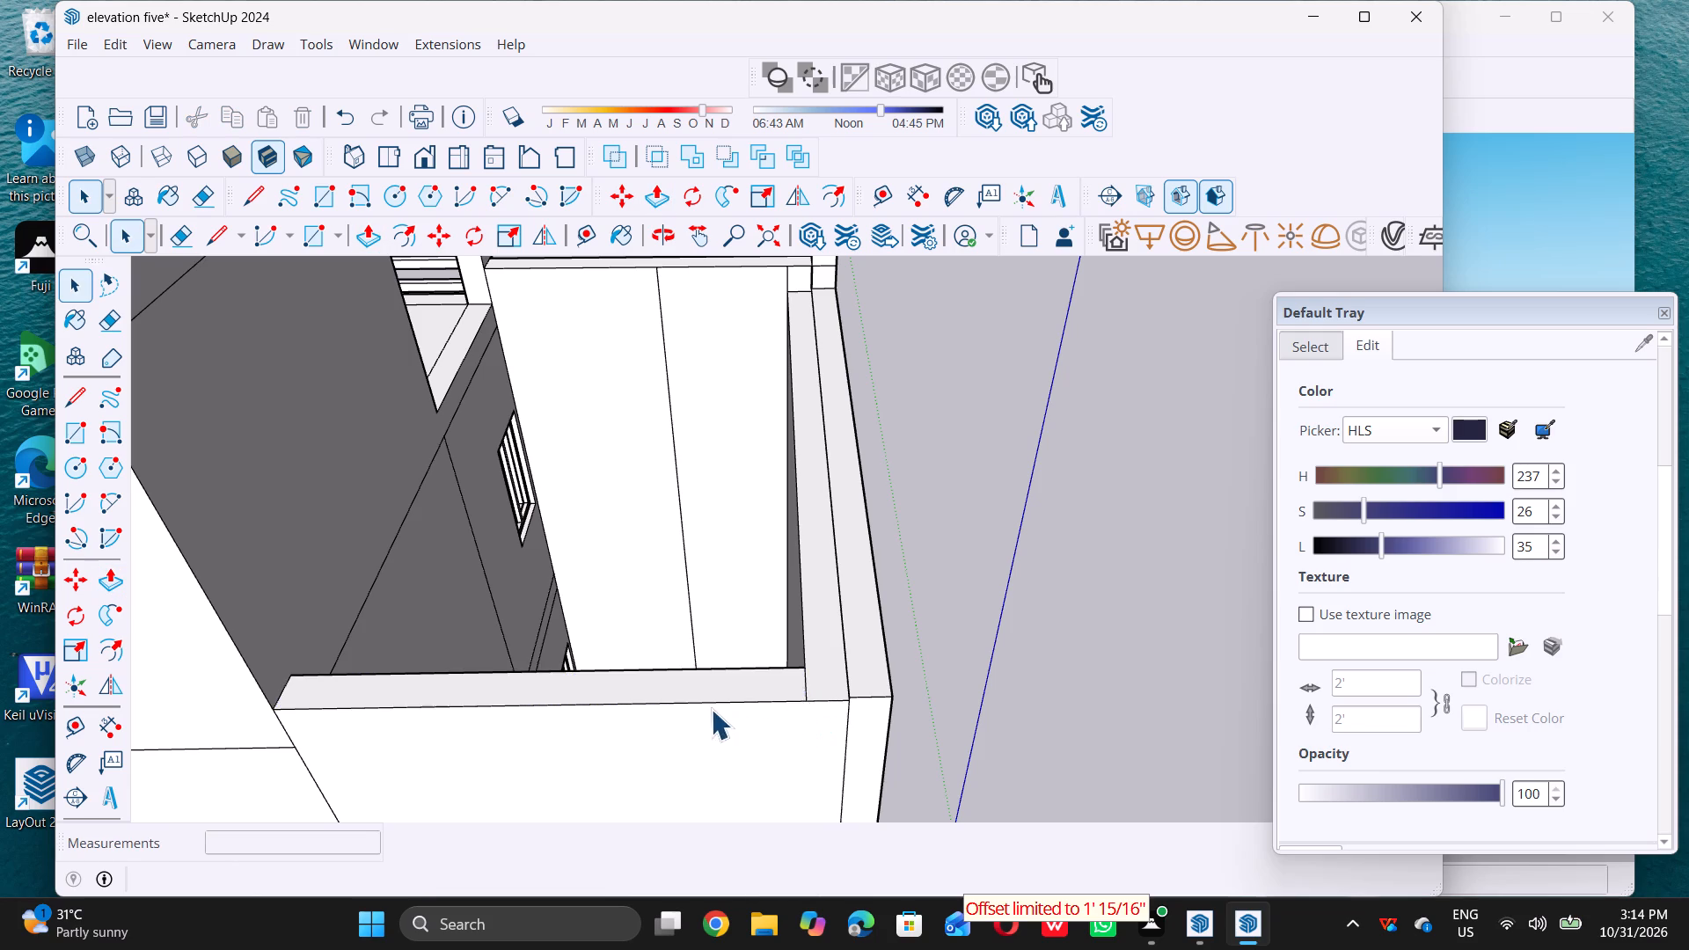
Cover the open terrace with two adjoining rectangles, about 13' 5" by 9' 3" and about 2' by 9' 3".
{"action": "scroll", "coordinate": [703, 715], "scroll_direction": "down", "scroll_amount": 8}
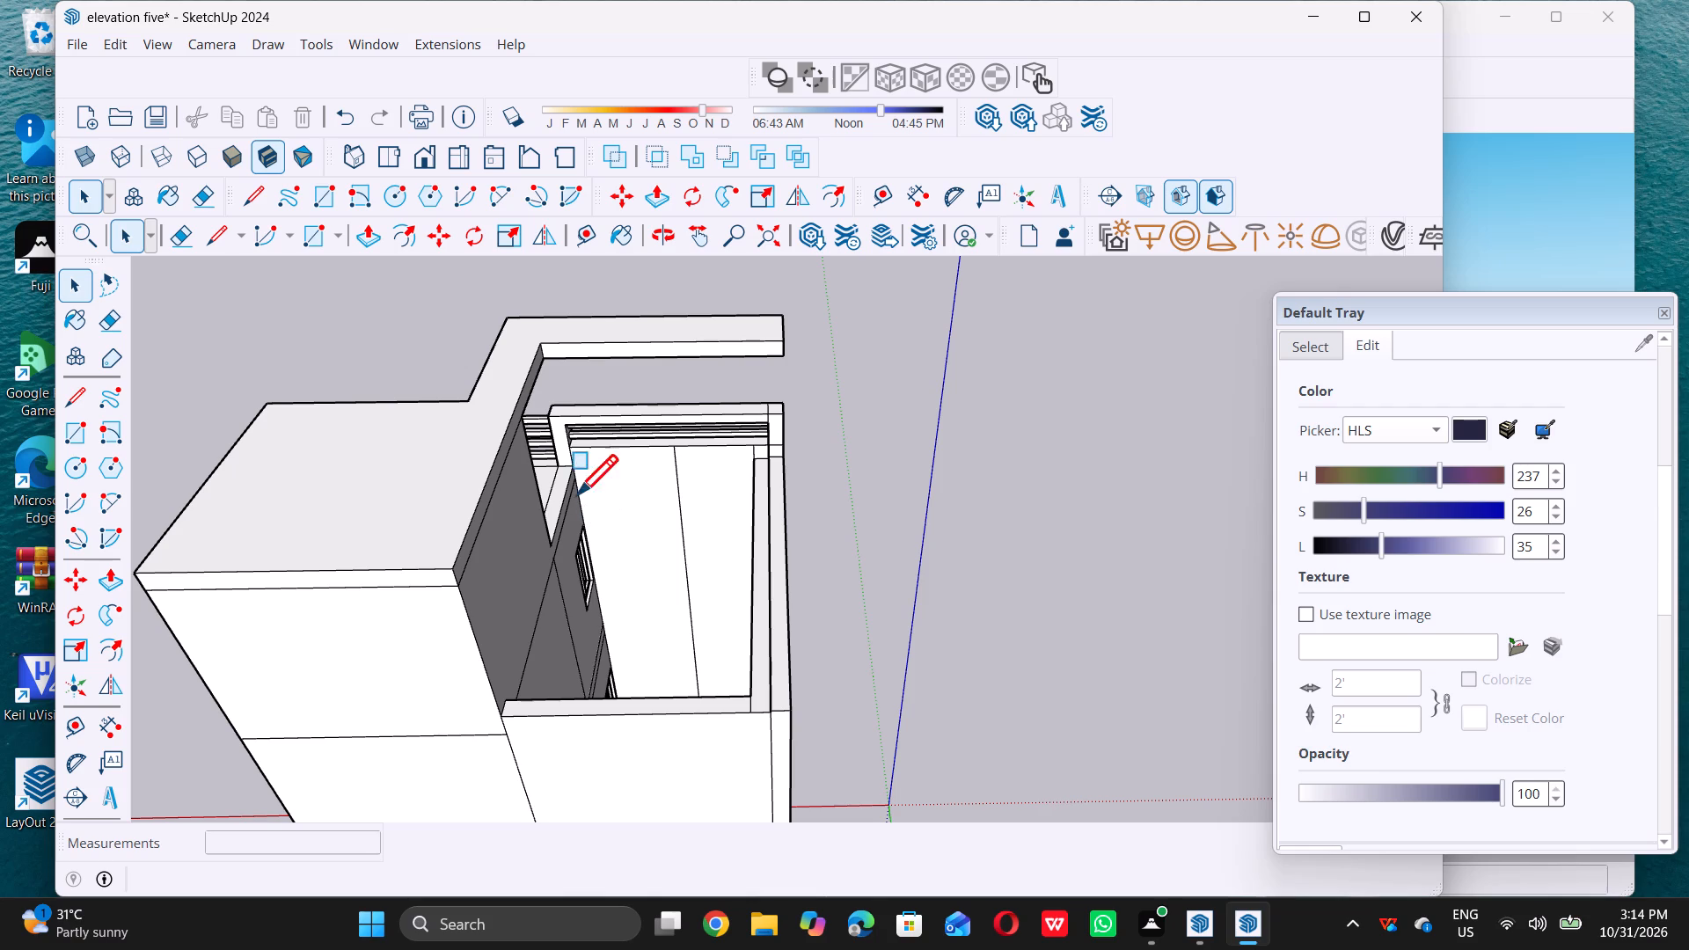
{"action": "key", "text": "r"}
{"action": "double_click", "coordinate": [574, 471]}
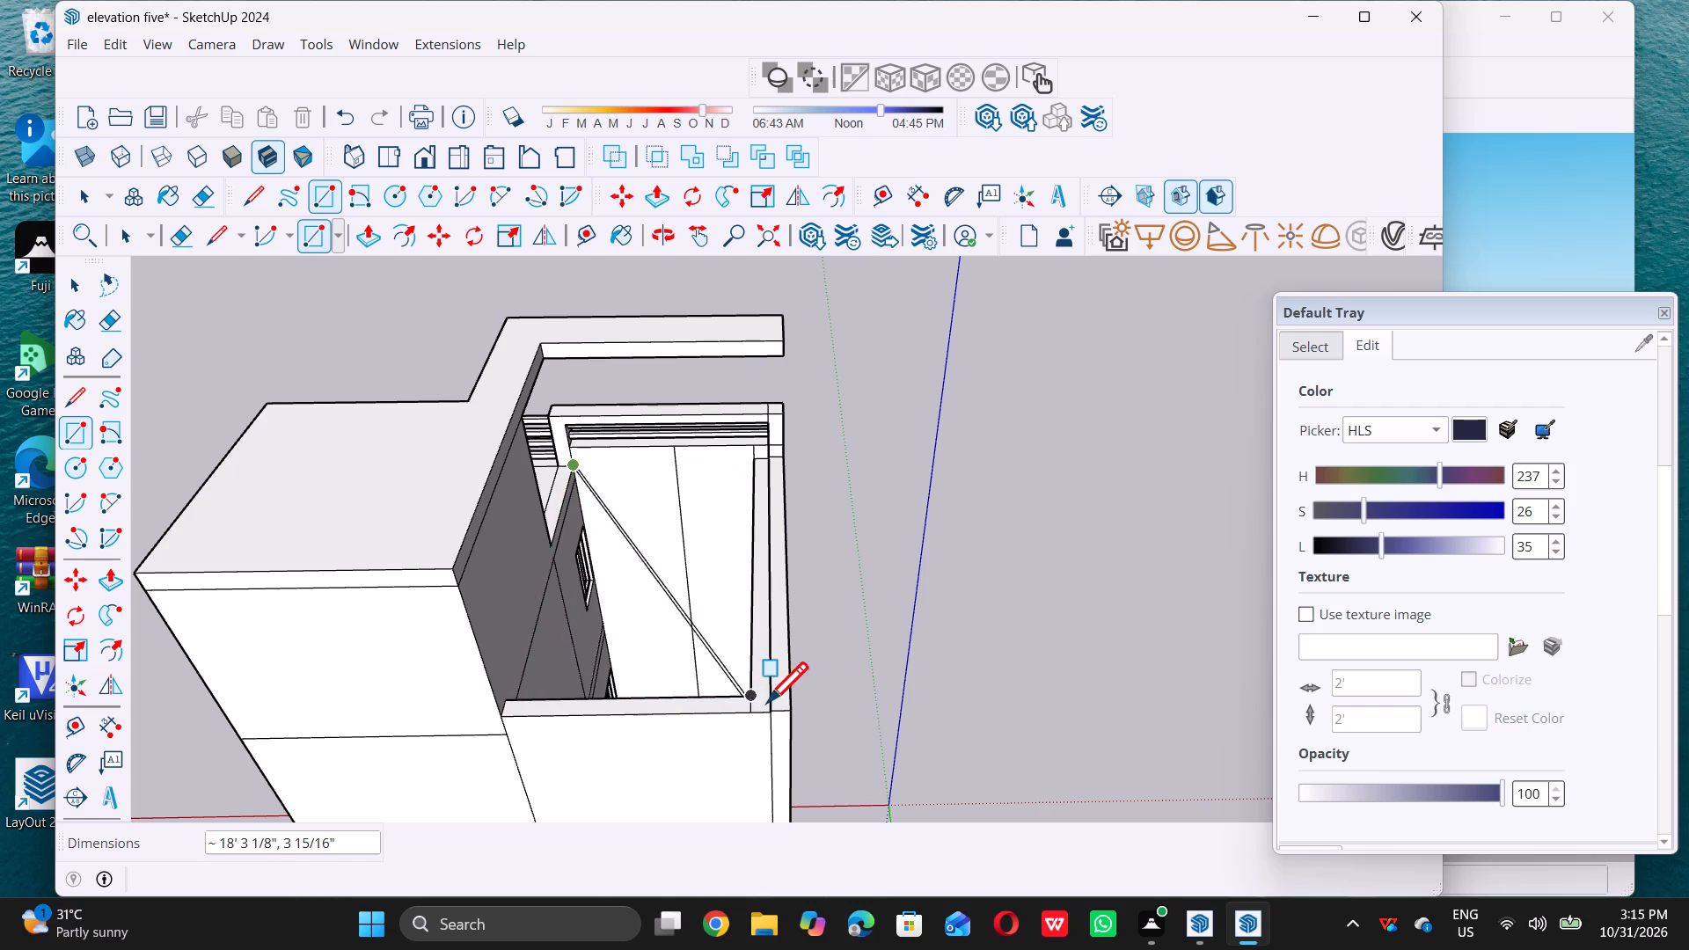
{"action": "left_click", "coordinate": [749, 656]}
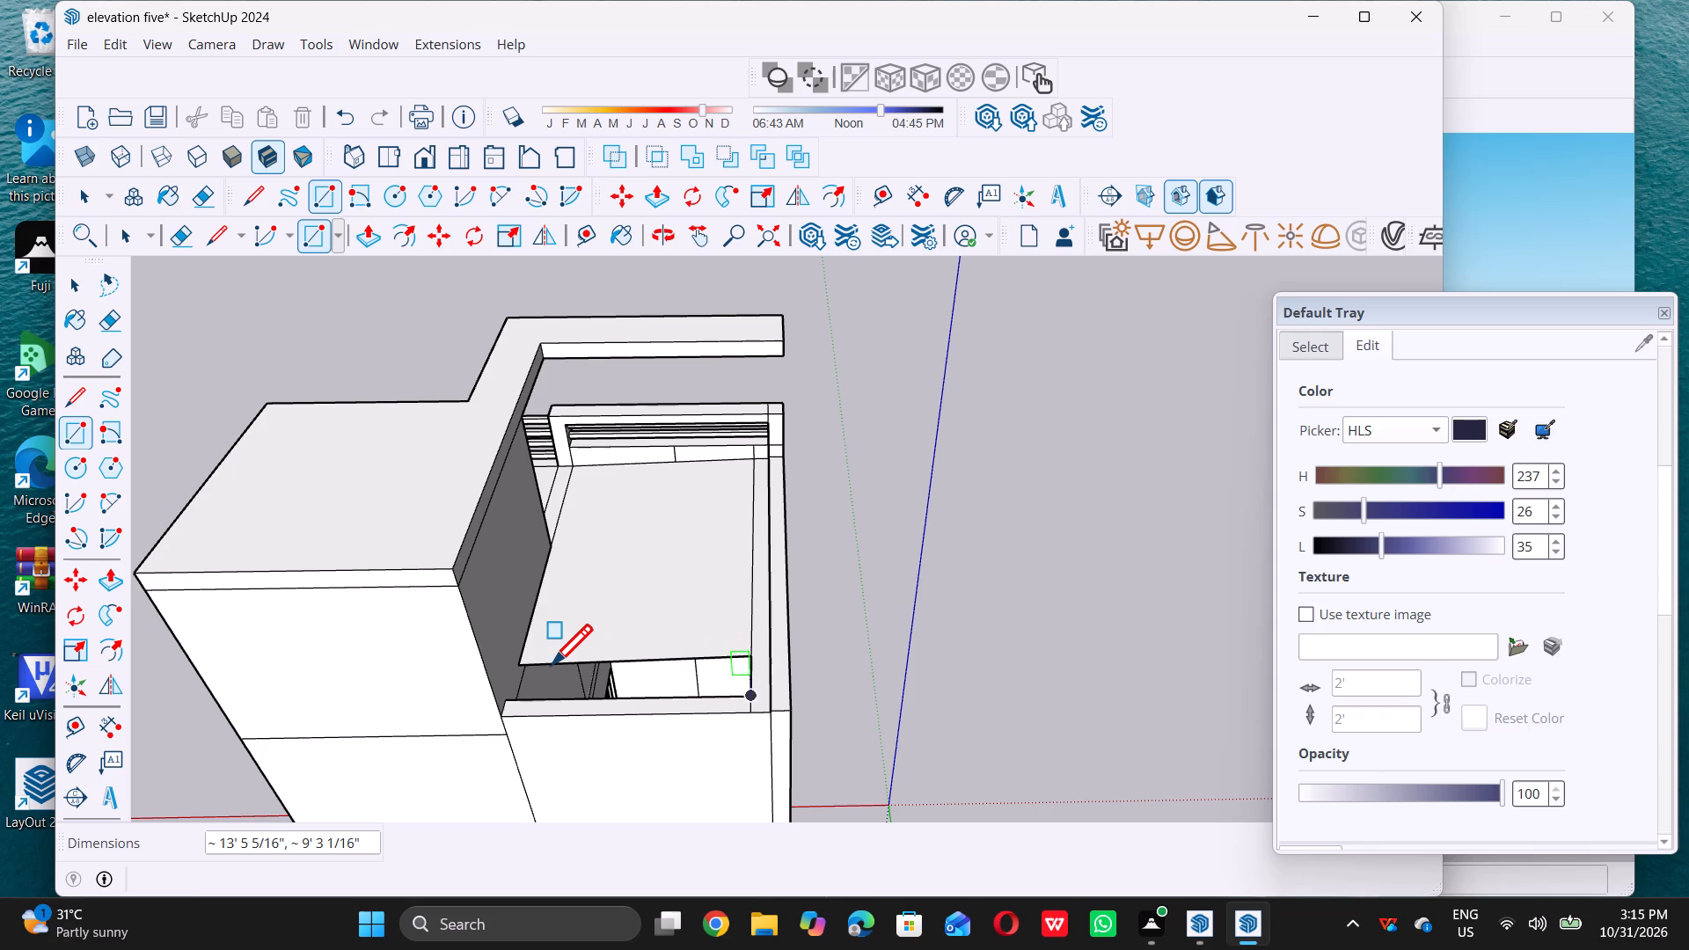
{"action": "left_click", "coordinate": [749, 697]}
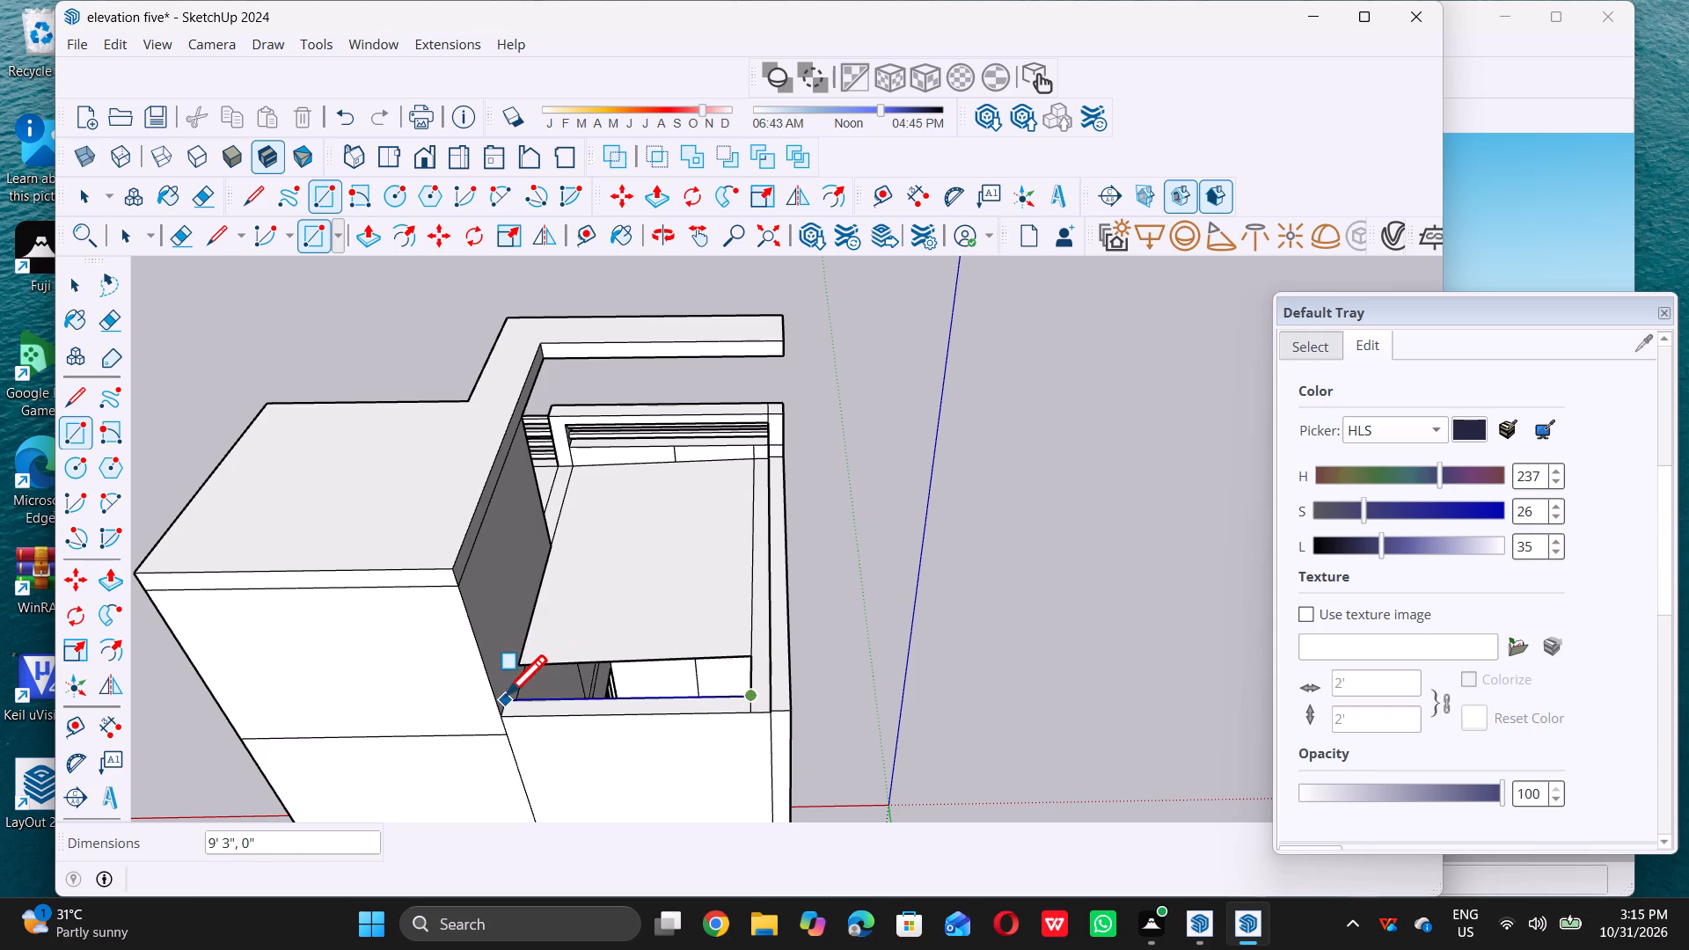
{"action": "left_click", "coordinate": [518, 663]}
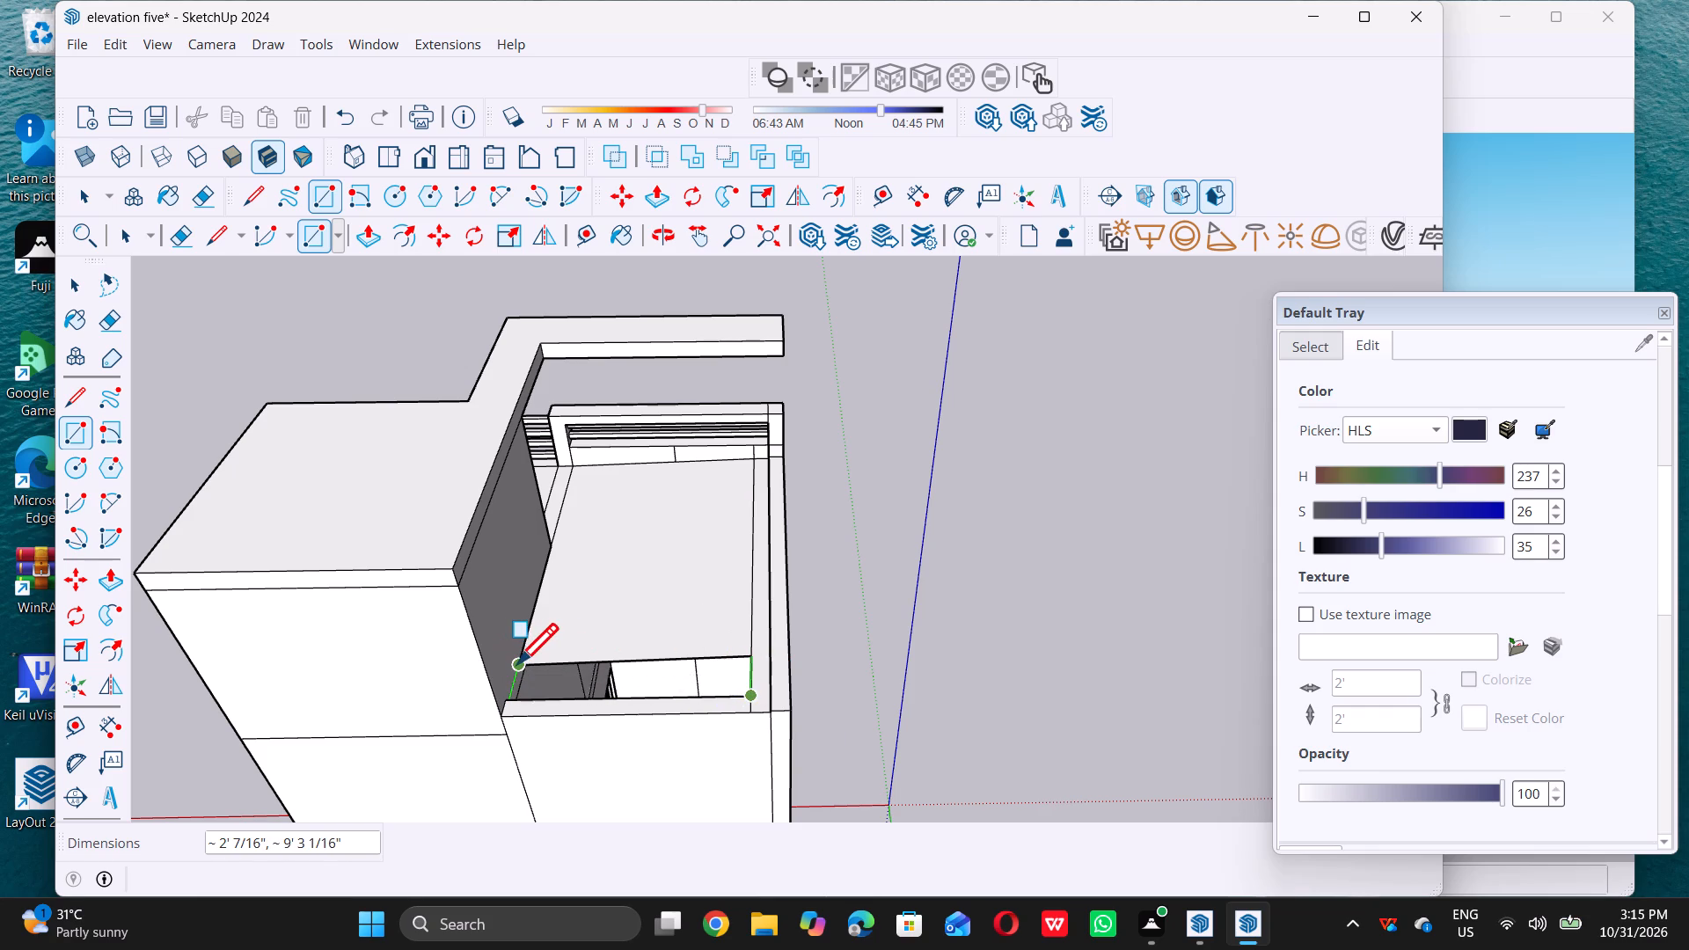
{"action": "key", "text": "space"}
Examine the building from the rear, front and side, focusing on the roof beam projecting over the covered terrace.
{"action": "scroll", "coordinate": [689, 722], "scroll_direction": "down", "scroll_amount": 11}
{"action": "middle_click_drag", "start_coordinate": [808, 706], "coordinate": [440, 650]}
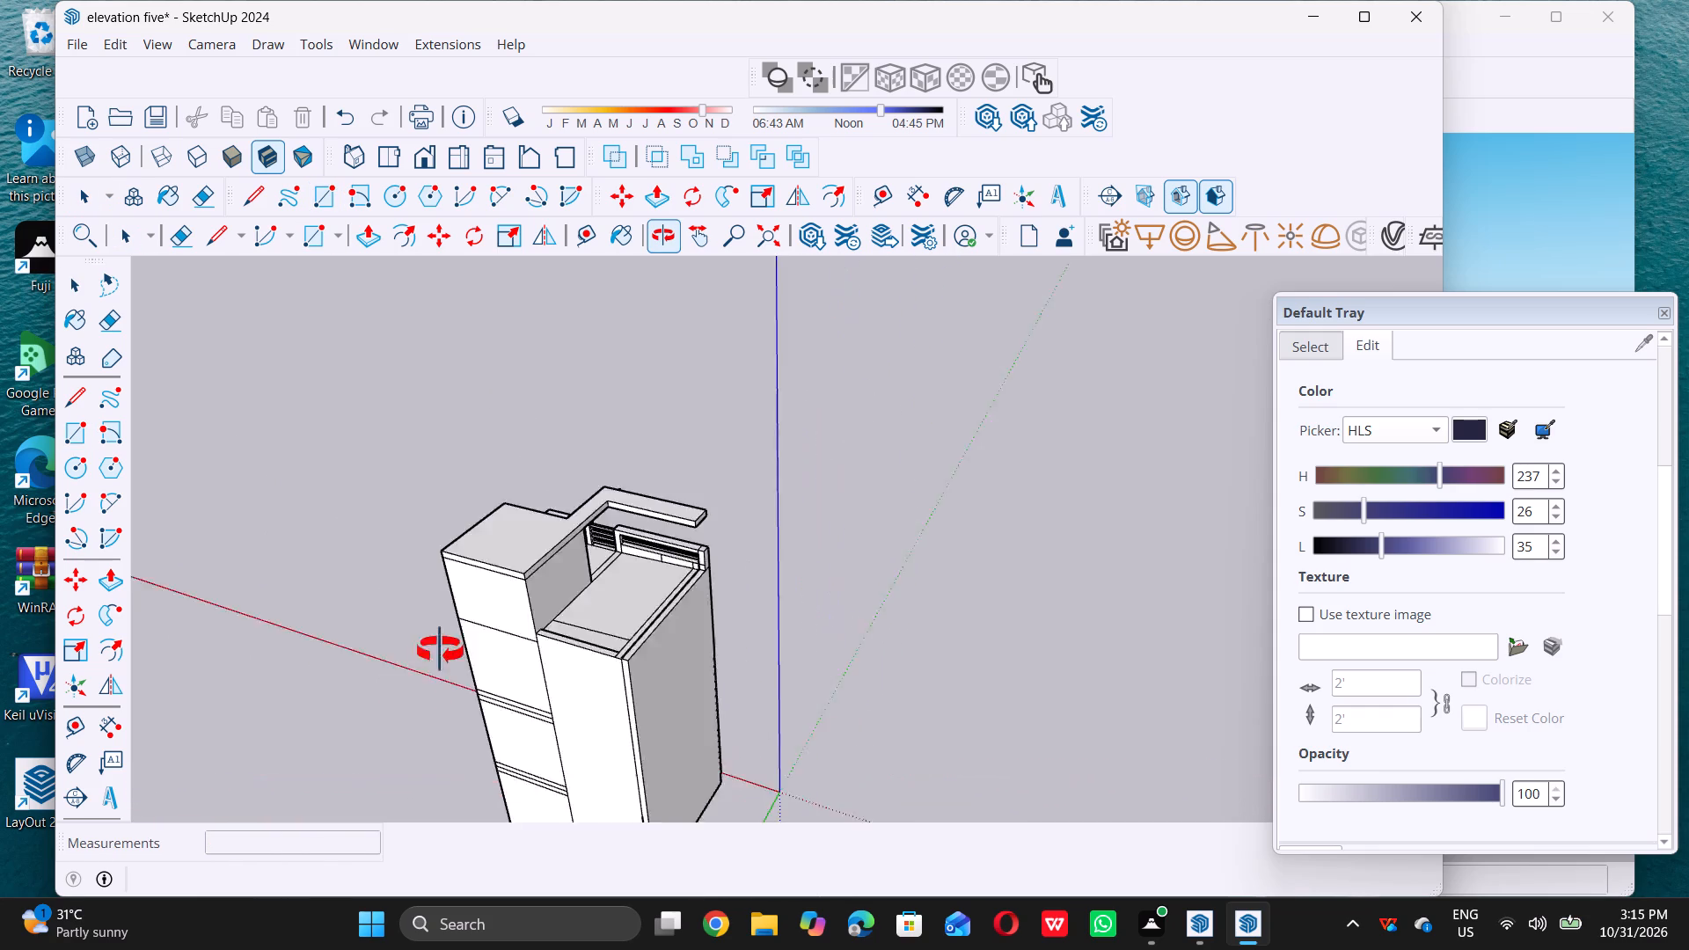
{"action": "middle_click_drag", "start_coordinate": [440, 650], "coordinate": [201, 652]}
{"action": "scroll", "coordinate": [549, 607], "scroll_direction": "down", "scroll_amount": 12}
{"action": "middle_click_drag", "start_coordinate": [708, 554], "coordinate": [317, 535]}
{"action": "middle_click", "coordinate": [317, 535]}
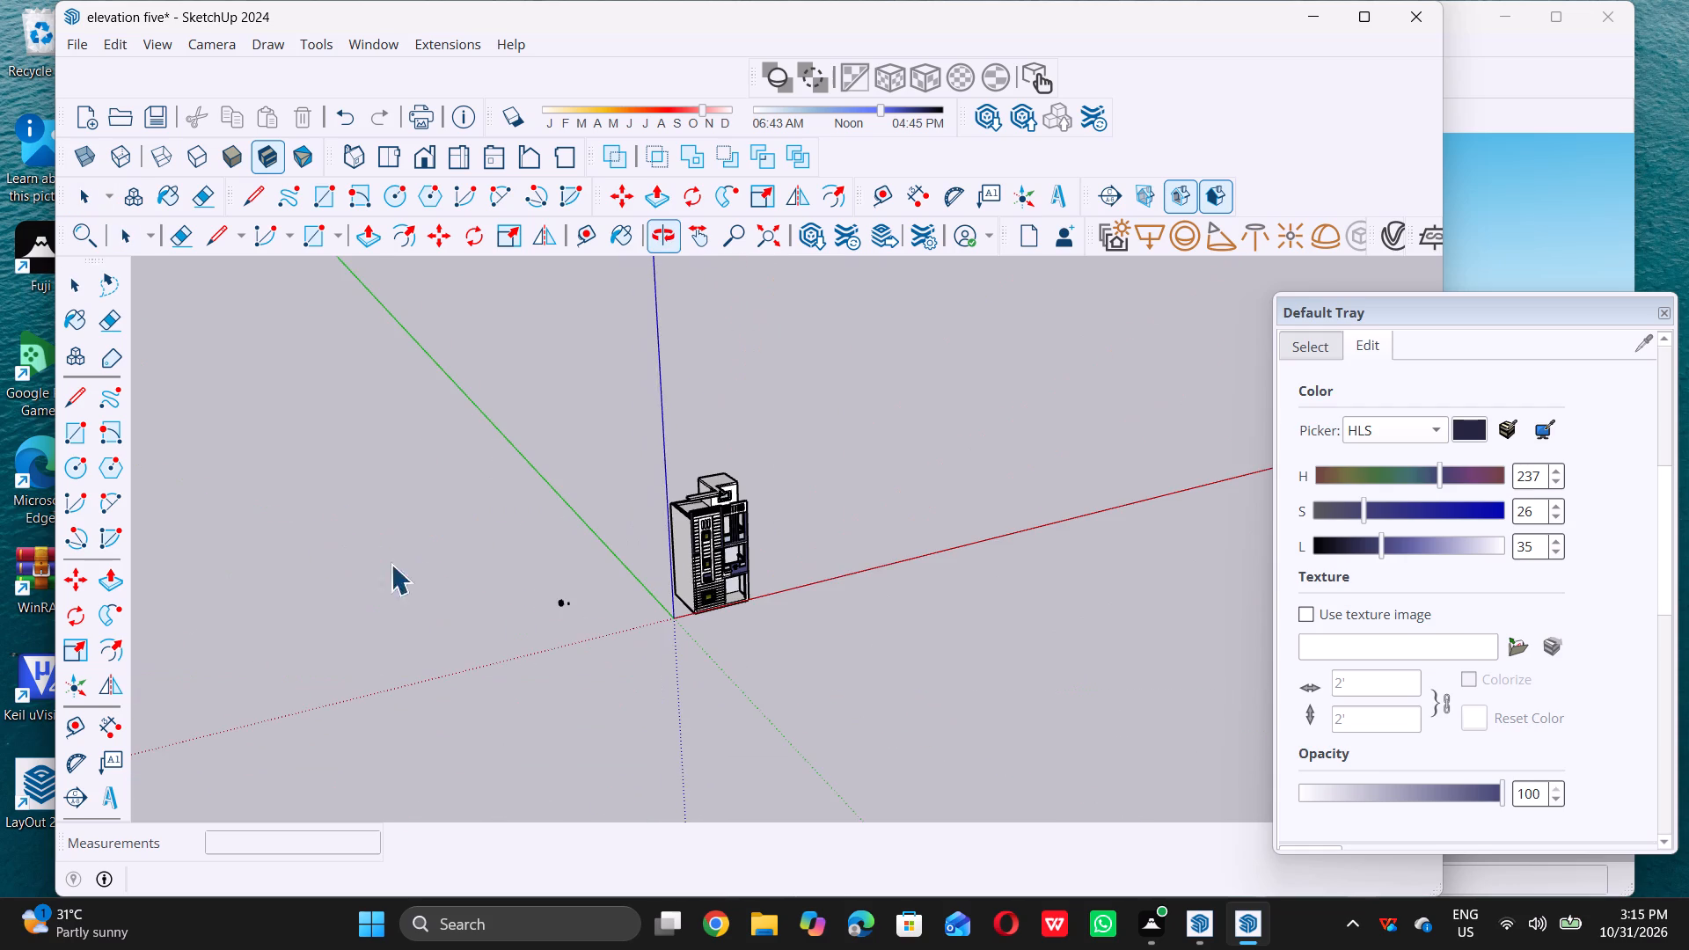
{"action": "middle_click_drag", "start_coordinate": [801, 526], "coordinate": [626, 423]}
{"action": "scroll", "coordinate": [734, 498], "scroll_direction": "up", "scroll_amount": 11}
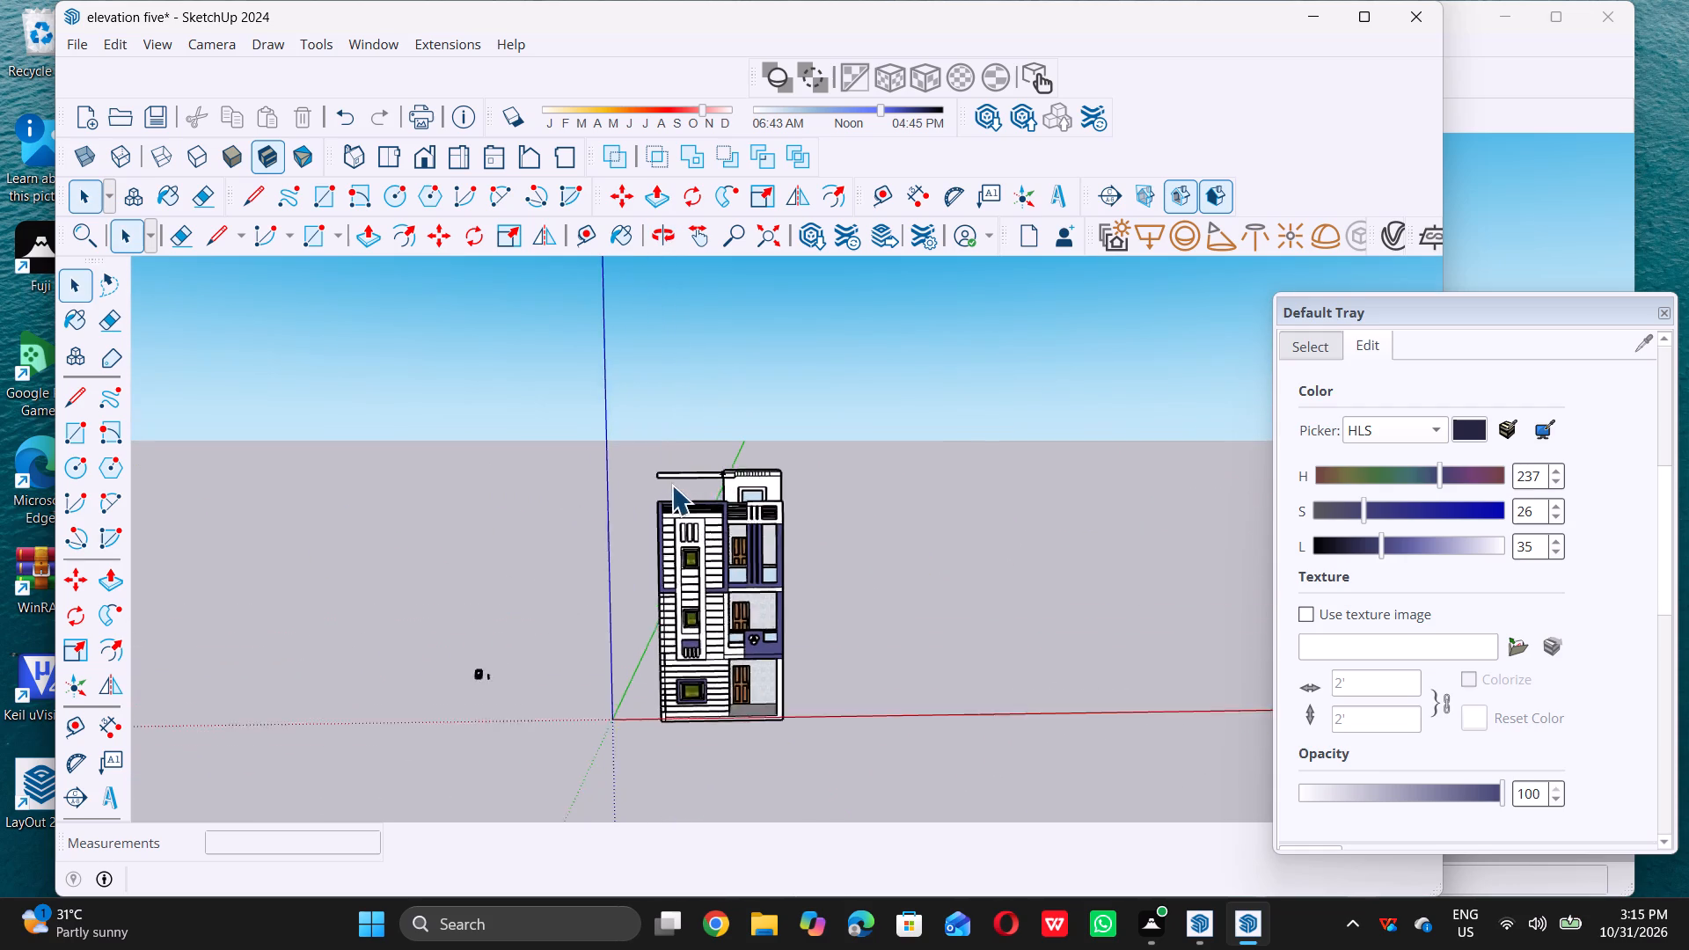
{"action": "scroll", "coordinate": [662, 479], "scroll_direction": "up", "scroll_amount": 1}
{"action": "scroll", "coordinate": [662, 479], "scroll_direction": "down", "scroll_amount": 1}
{"action": "scroll", "coordinate": [660, 479], "scroll_direction": "up", "scroll_amount": 7}
{"action": "middle_click_drag", "start_coordinate": [611, 482], "coordinate": [691, 495]}
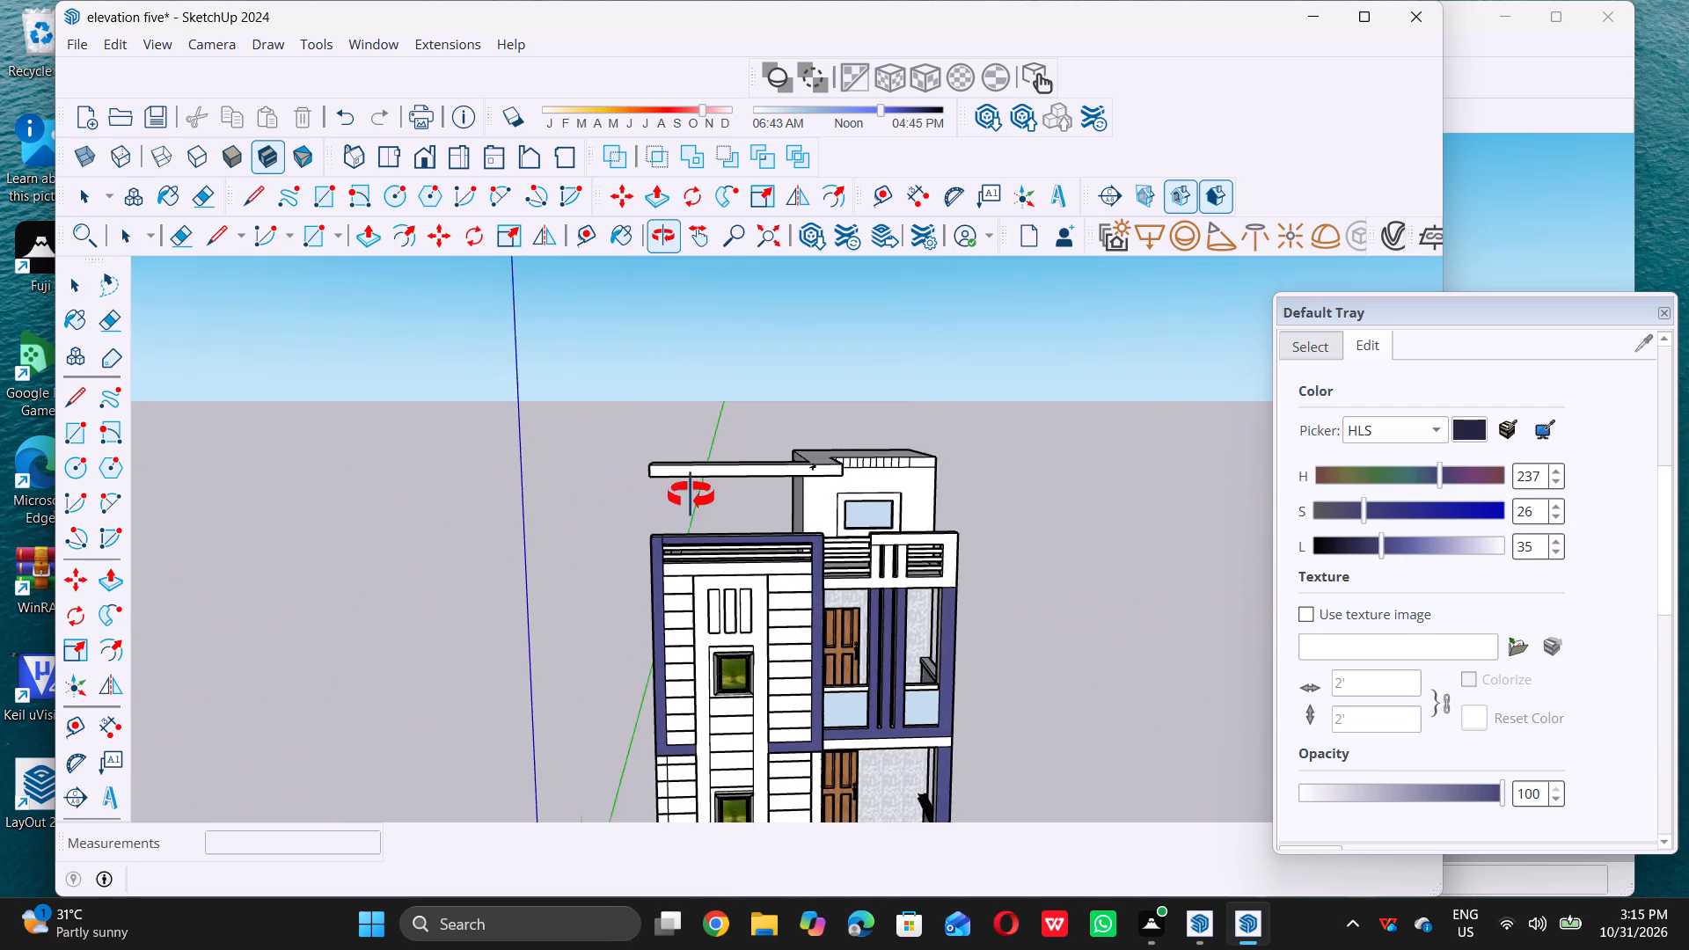
{"action": "middle_click_drag", "start_coordinate": [691, 495], "coordinate": [865, 587]}
{"action": "scroll", "coordinate": [718, 582], "scroll_direction": "up", "scroll_amount": 6}
{"action": "middle_click_drag", "start_coordinate": [703, 595], "coordinate": [716, 553]}
{"action": "middle_click", "coordinate": [716, 553]}
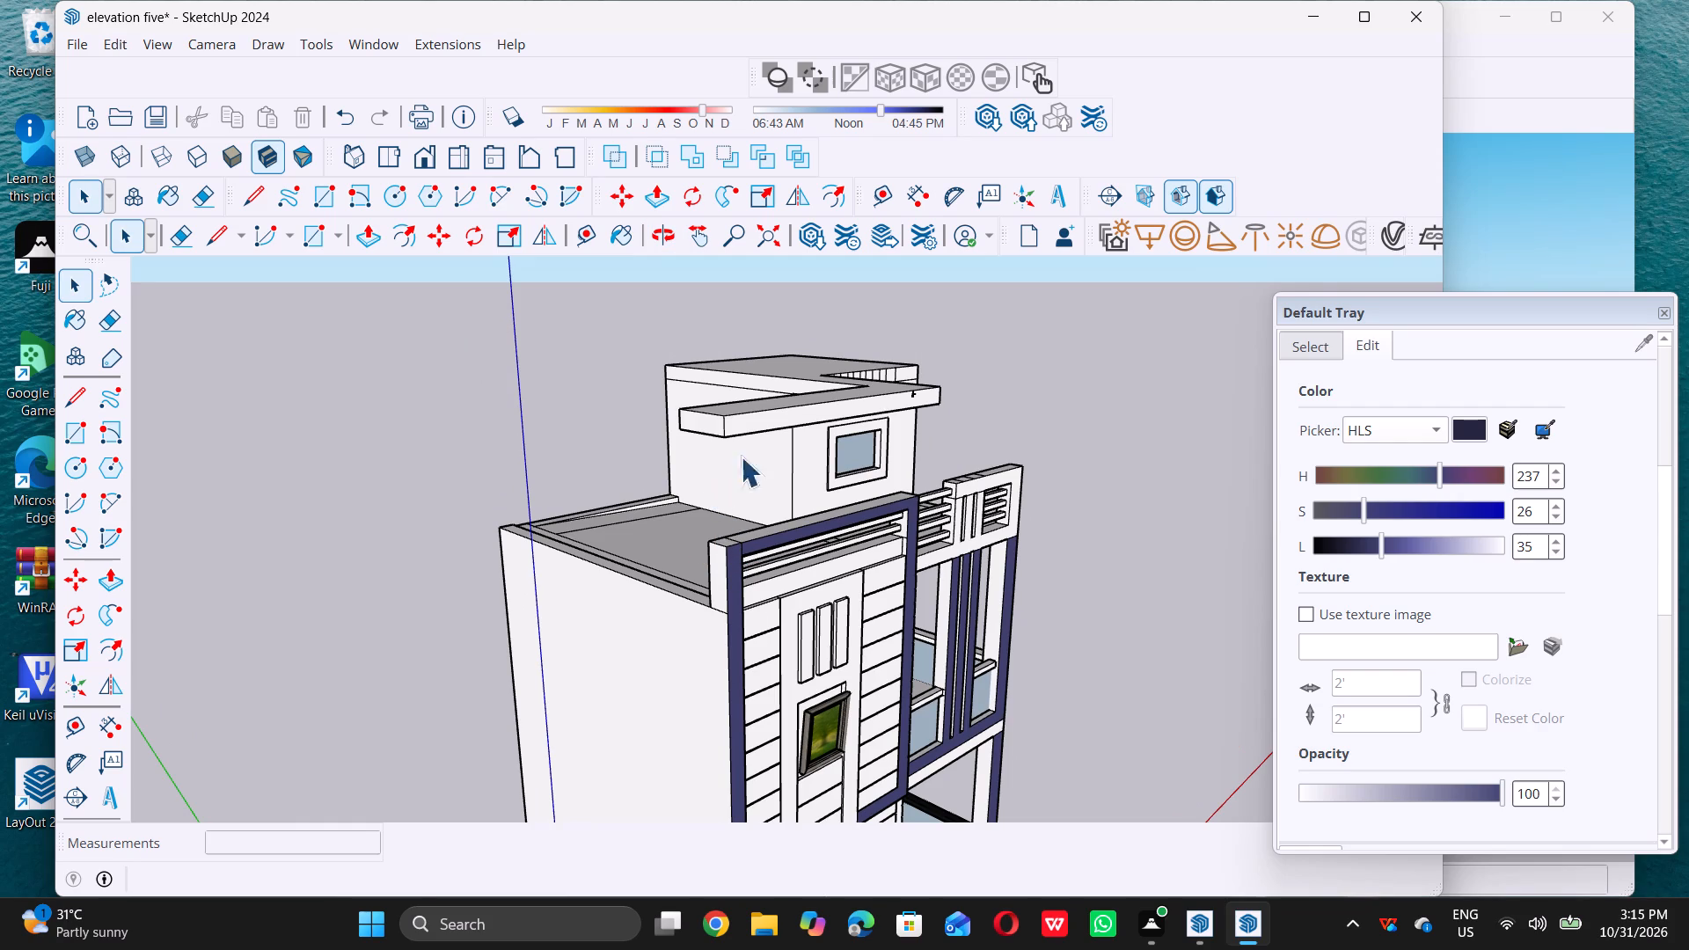
{"action": "middle_click_drag", "start_coordinate": [710, 430], "coordinate": [728, 375]}
{"action": "scroll", "coordinate": [728, 375], "scroll_direction": "up", "scroll_amount": 8}
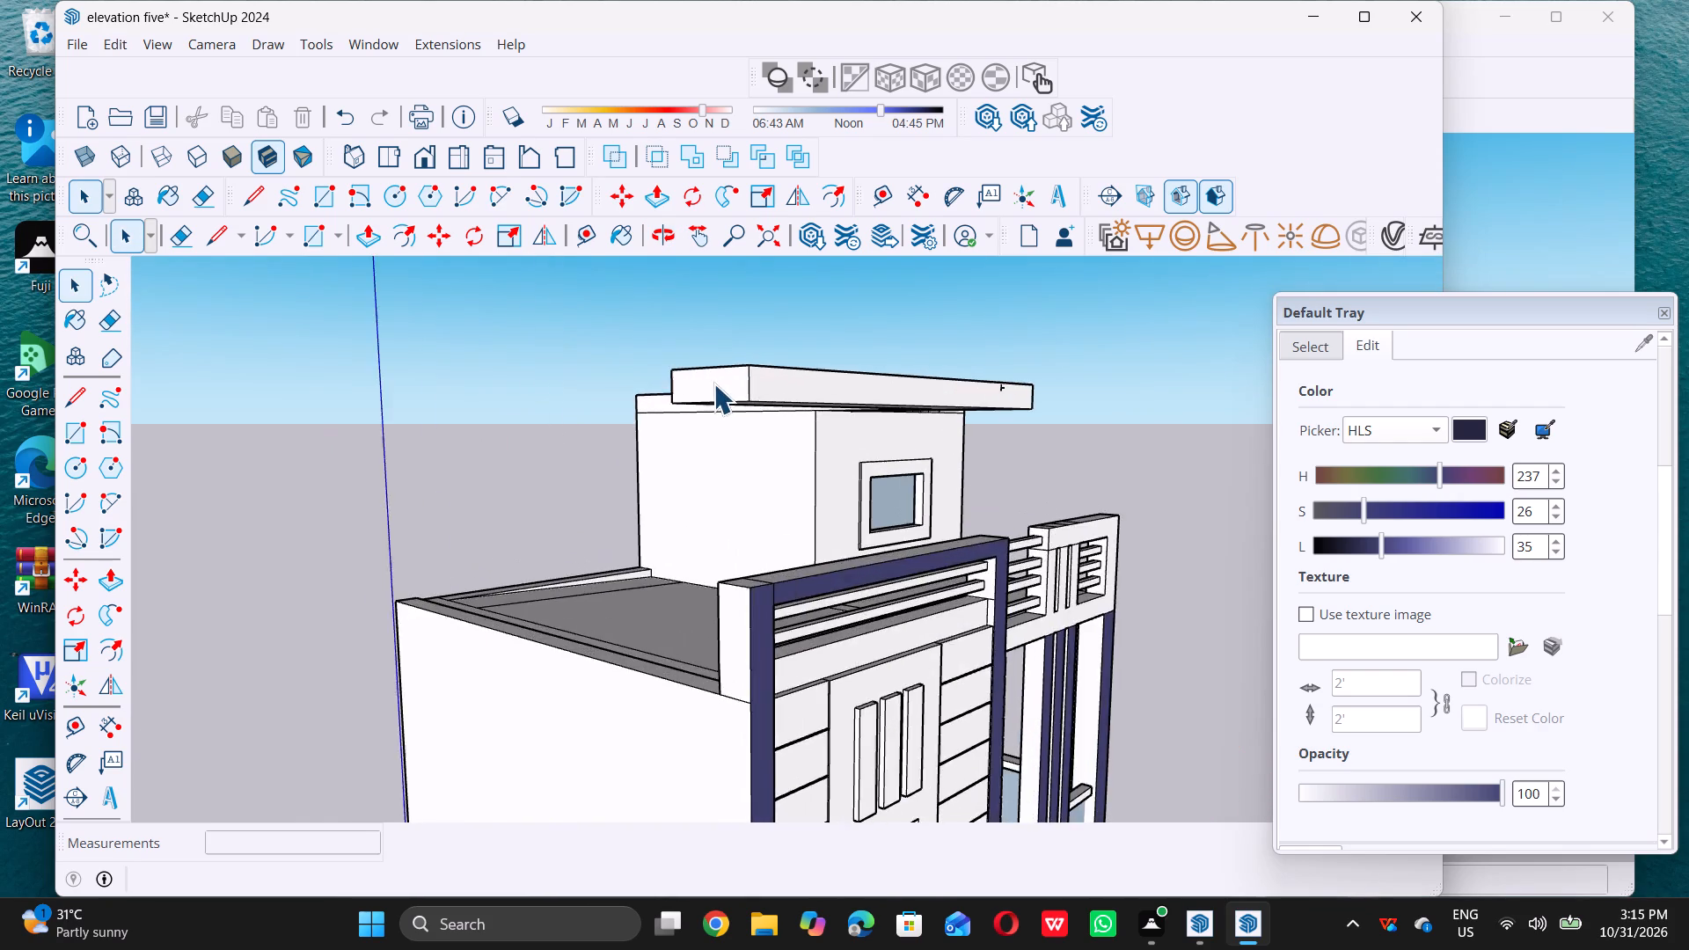
{"action": "scroll", "coordinate": [713, 384], "scroll_direction": "up", "scroll_amount": 2}
{"action": "middle_click_drag", "start_coordinate": [669, 340], "coordinate": [496, 335]}
{"action": "middle_click_drag", "start_coordinate": [597, 378], "coordinate": [600, 367]}
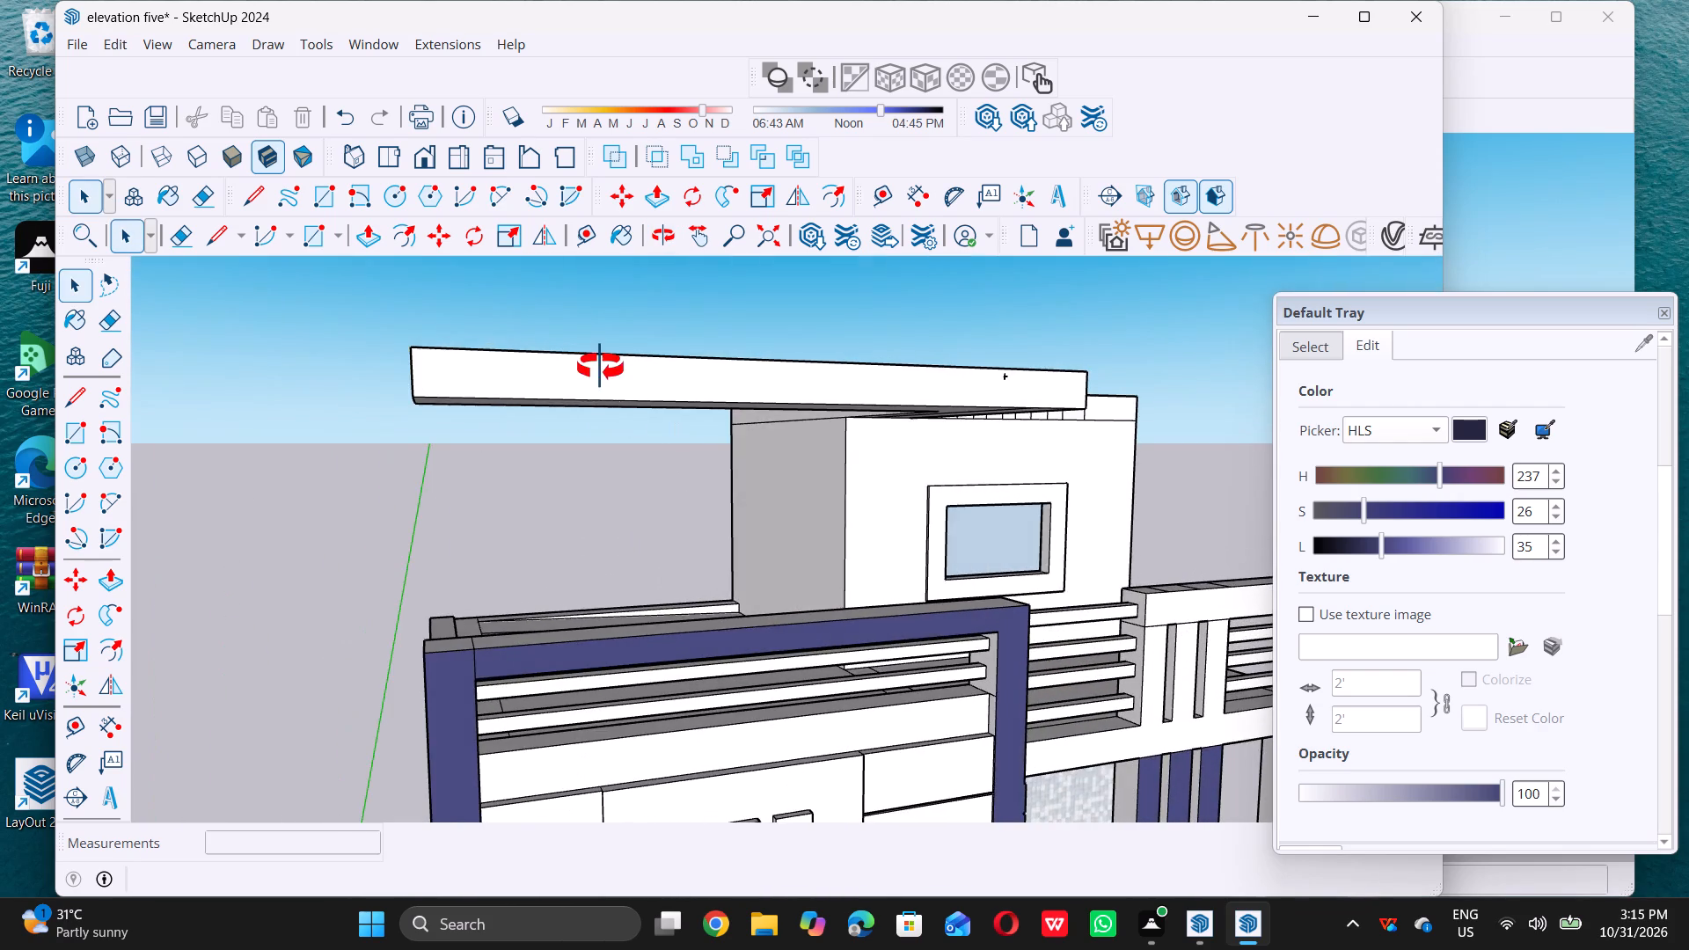
{"action": "middle_click_drag", "start_coordinate": [600, 367], "coordinate": [602, 363]}
{"action": "scroll", "coordinate": [602, 363], "scroll_direction": "up", "scroll_amount": 1}
{"action": "scroll", "coordinate": [726, 427], "scroll_direction": "down", "scroll_amount": 9}
{"action": "middle_click_drag", "start_coordinate": [600, 394], "coordinate": [598, 360]}
{"action": "middle_click", "coordinate": [595, 358]}
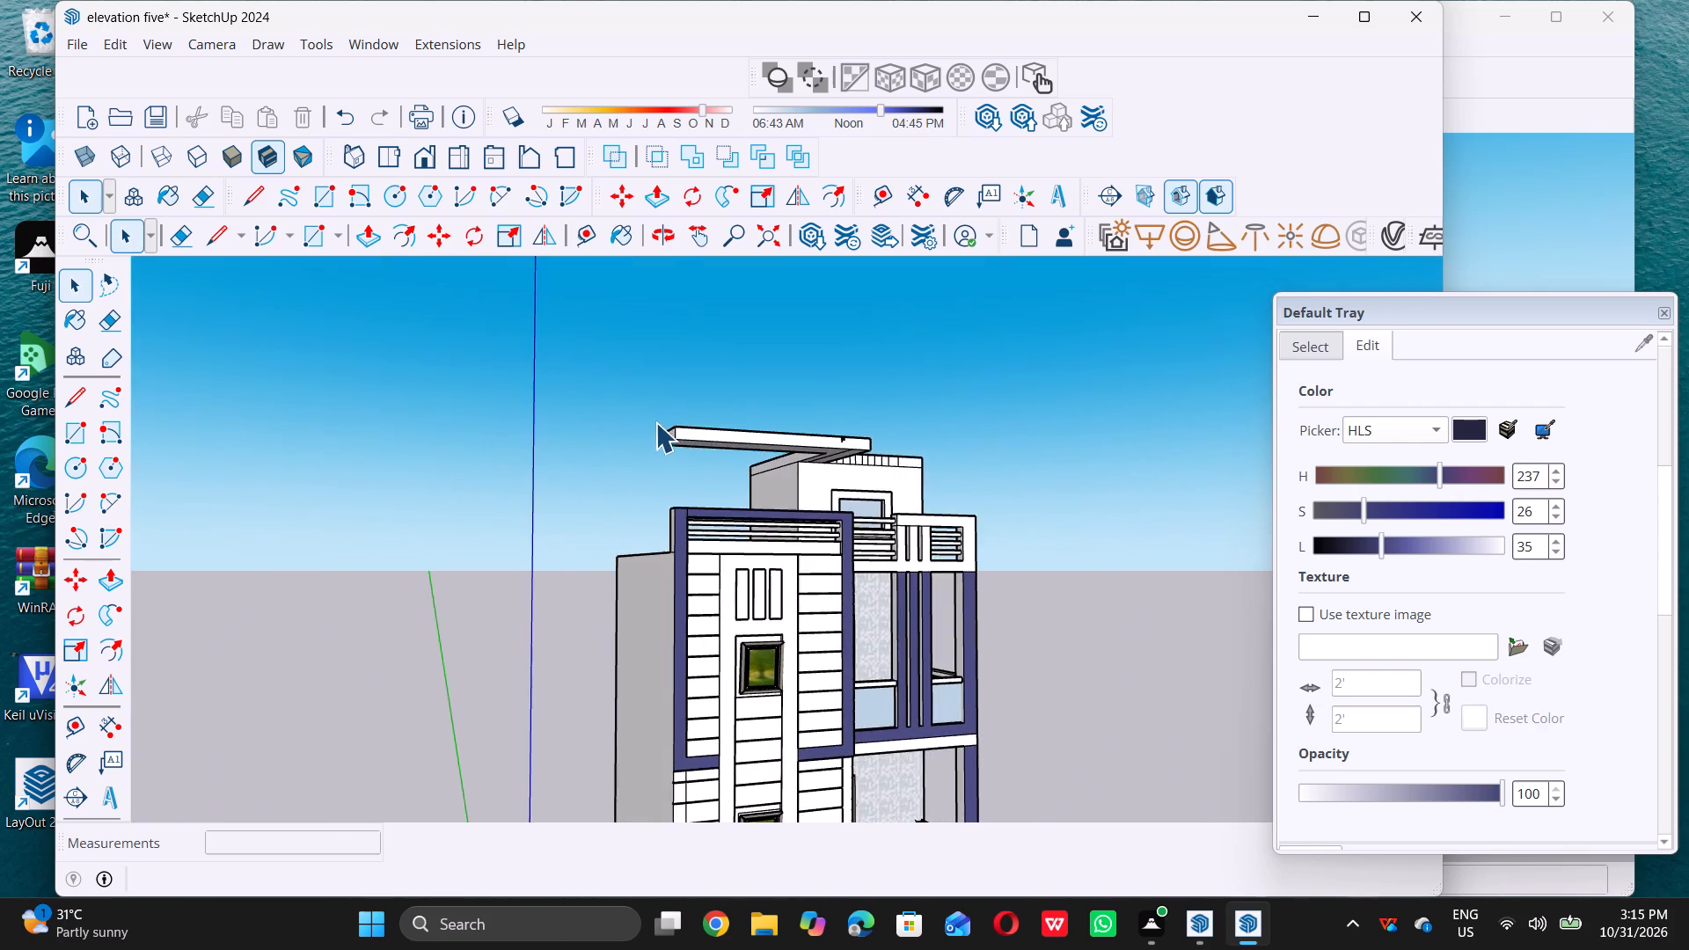
Place a guide line on the underside of the roof beam, 9" in from its free end edge.
{"action": "scroll", "coordinate": [684, 435], "scroll_direction": "up", "scroll_amount": 6}
{"action": "middle_click_drag", "start_coordinate": [685, 417], "coordinate": [661, 347]}
{"action": "middle_click", "coordinate": [652, 344]}
{"action": "scroll", "coordinate": [649, 384], "scroll_direction": "up", "scroll_amount": 6}
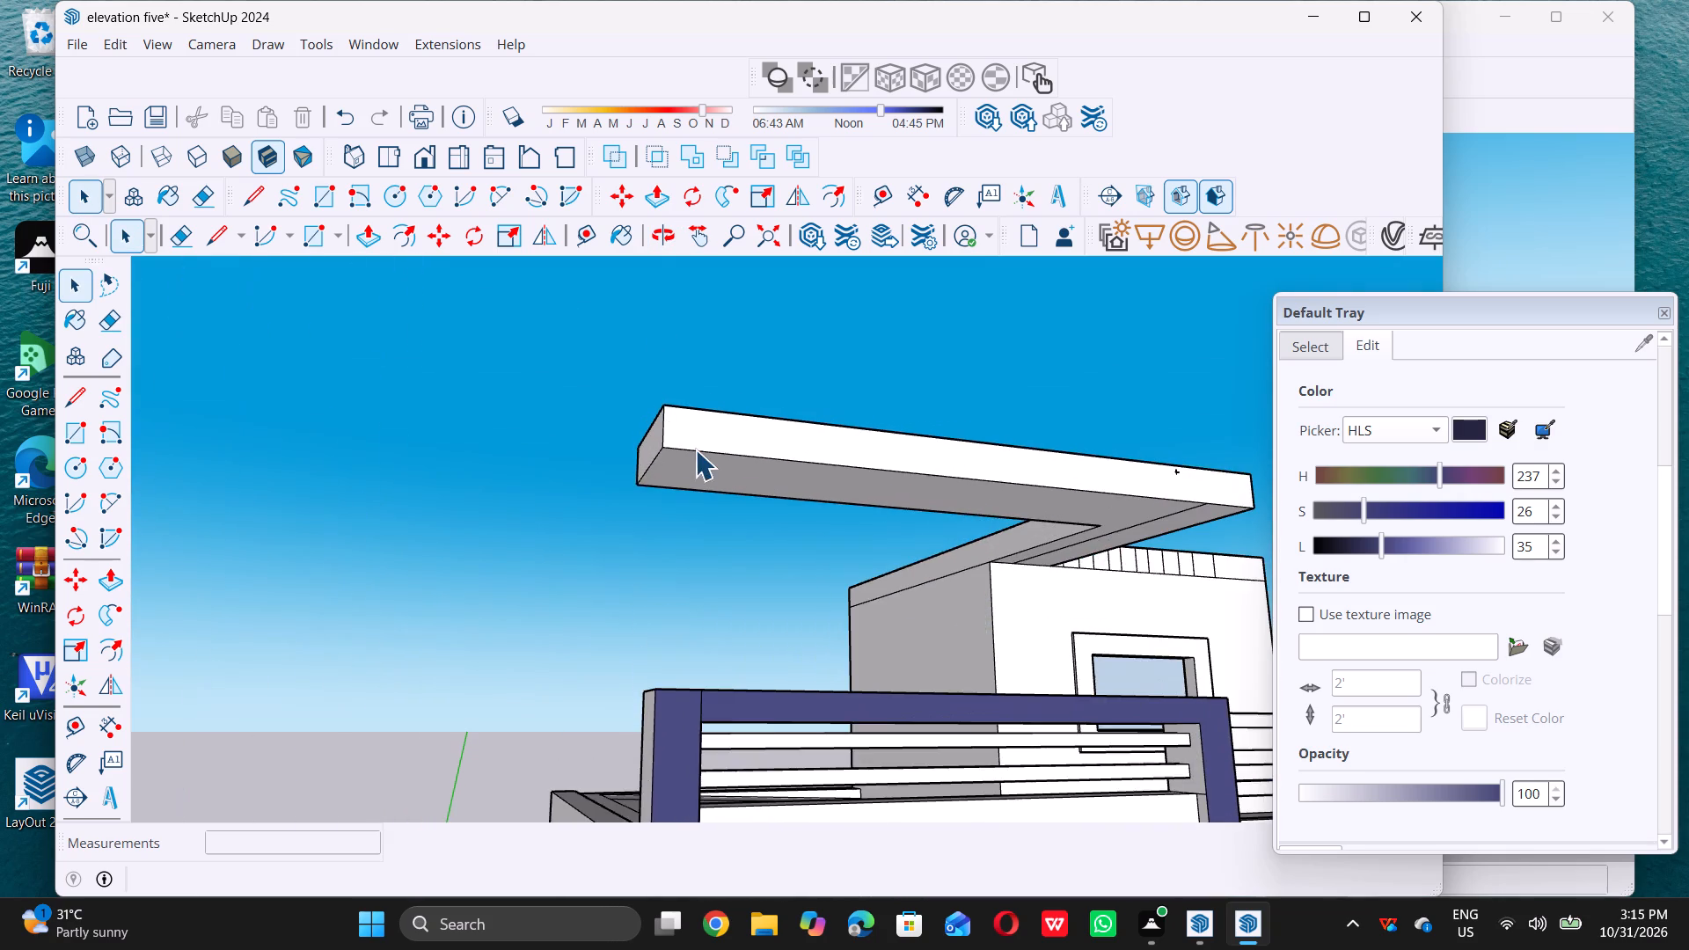
{"action": "middle_click_drag", "start_coordinate": [689, 431], "coordinate": [684, 367]}
{"action": "scroll", "coordinate": [684, 367], "scroll_direction": "up", "scroll_amount": 5}
{"action": "middle_click_drag", "start_coordinate": [678, 378], "coordinate": [683, 348]}
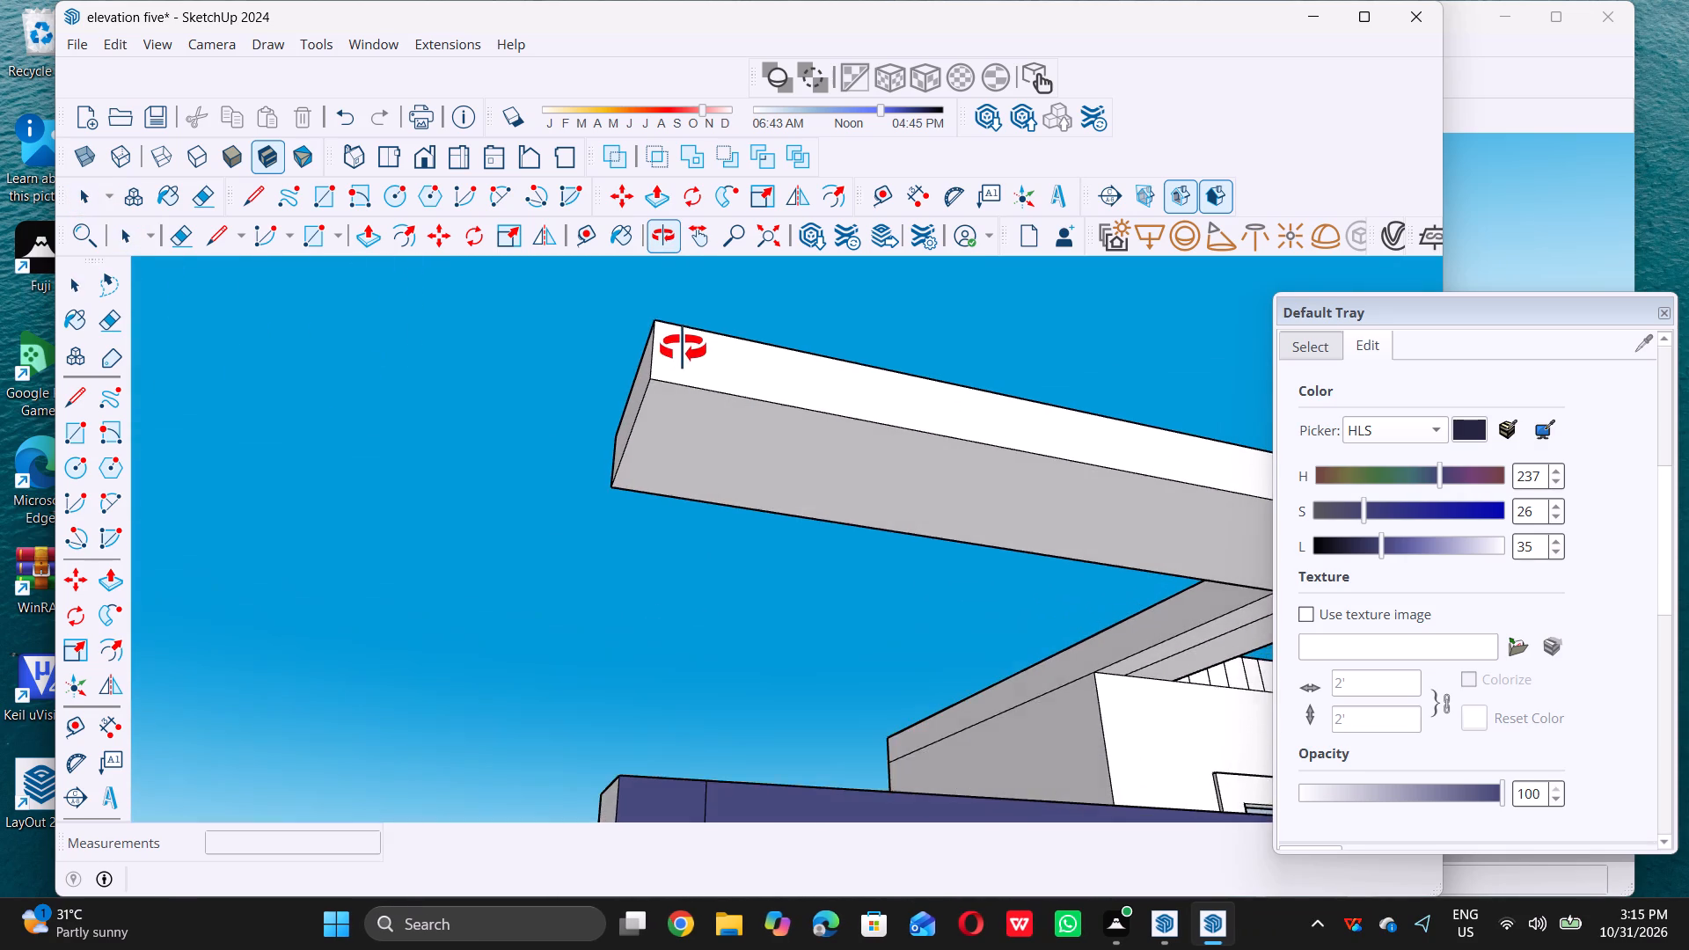
{"action": "middle_click_drag", "start_coordinate": [683, 348], "coordinate": [675, 343]}
{"action": "scroll", "coordinate": [673, 369], "scroll_direction": "up", "scroll_amount": 5}
{"action": "key", "text": "t"}
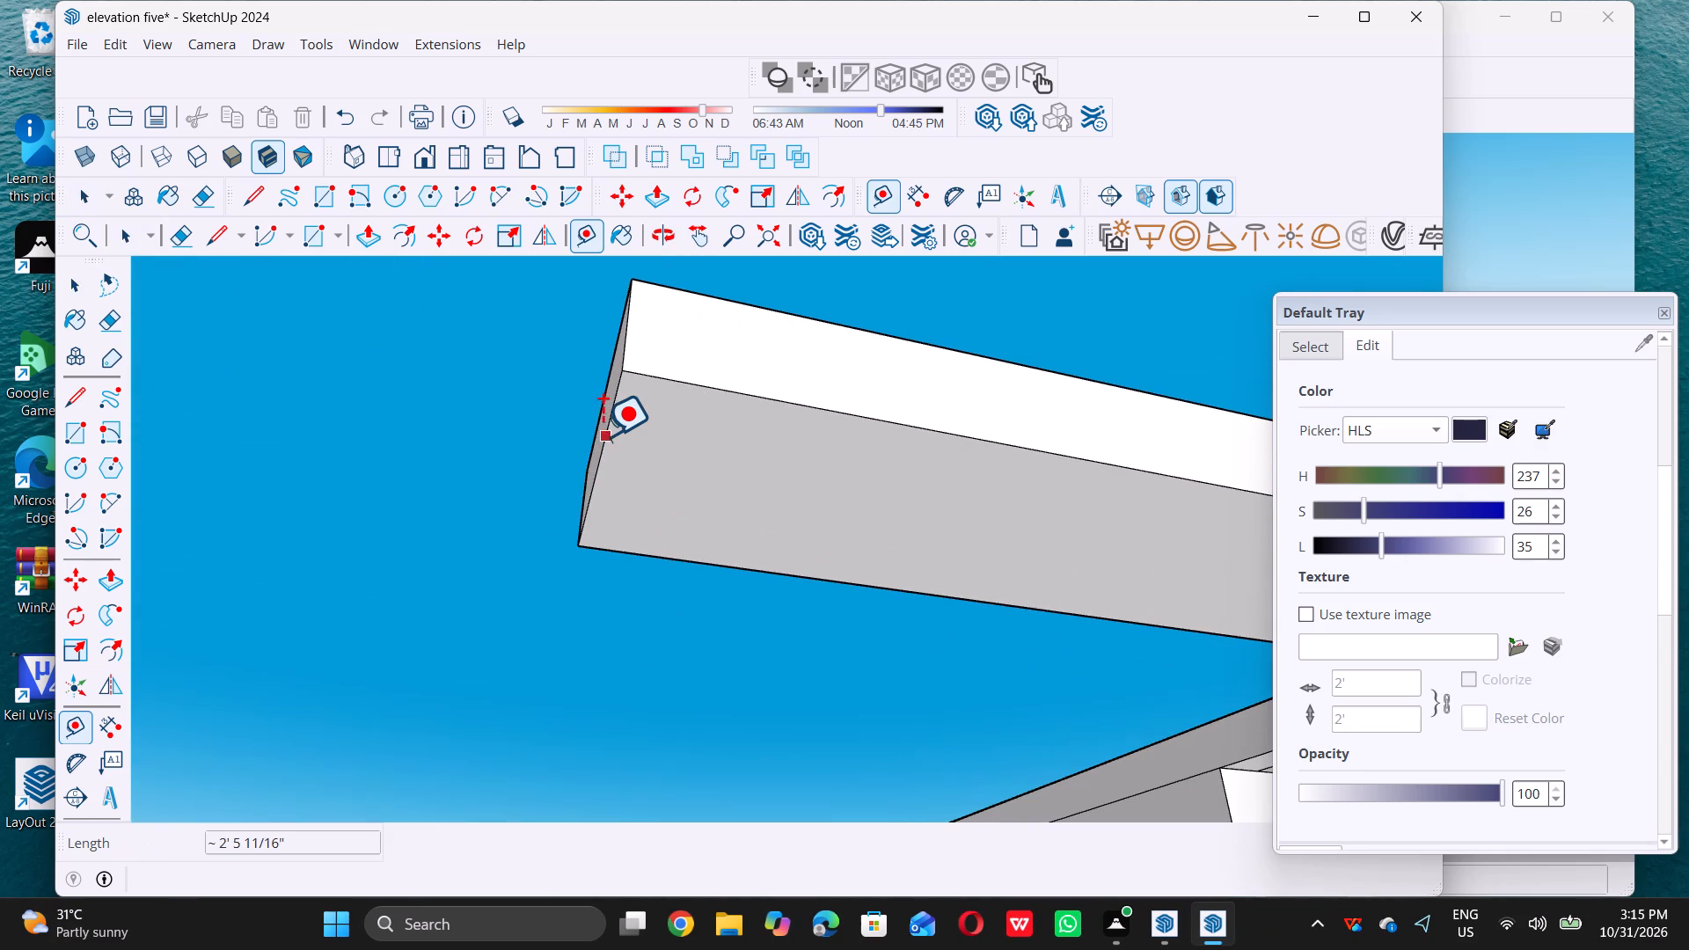
{"action": "left_click", "coordinate": [602, 435]}
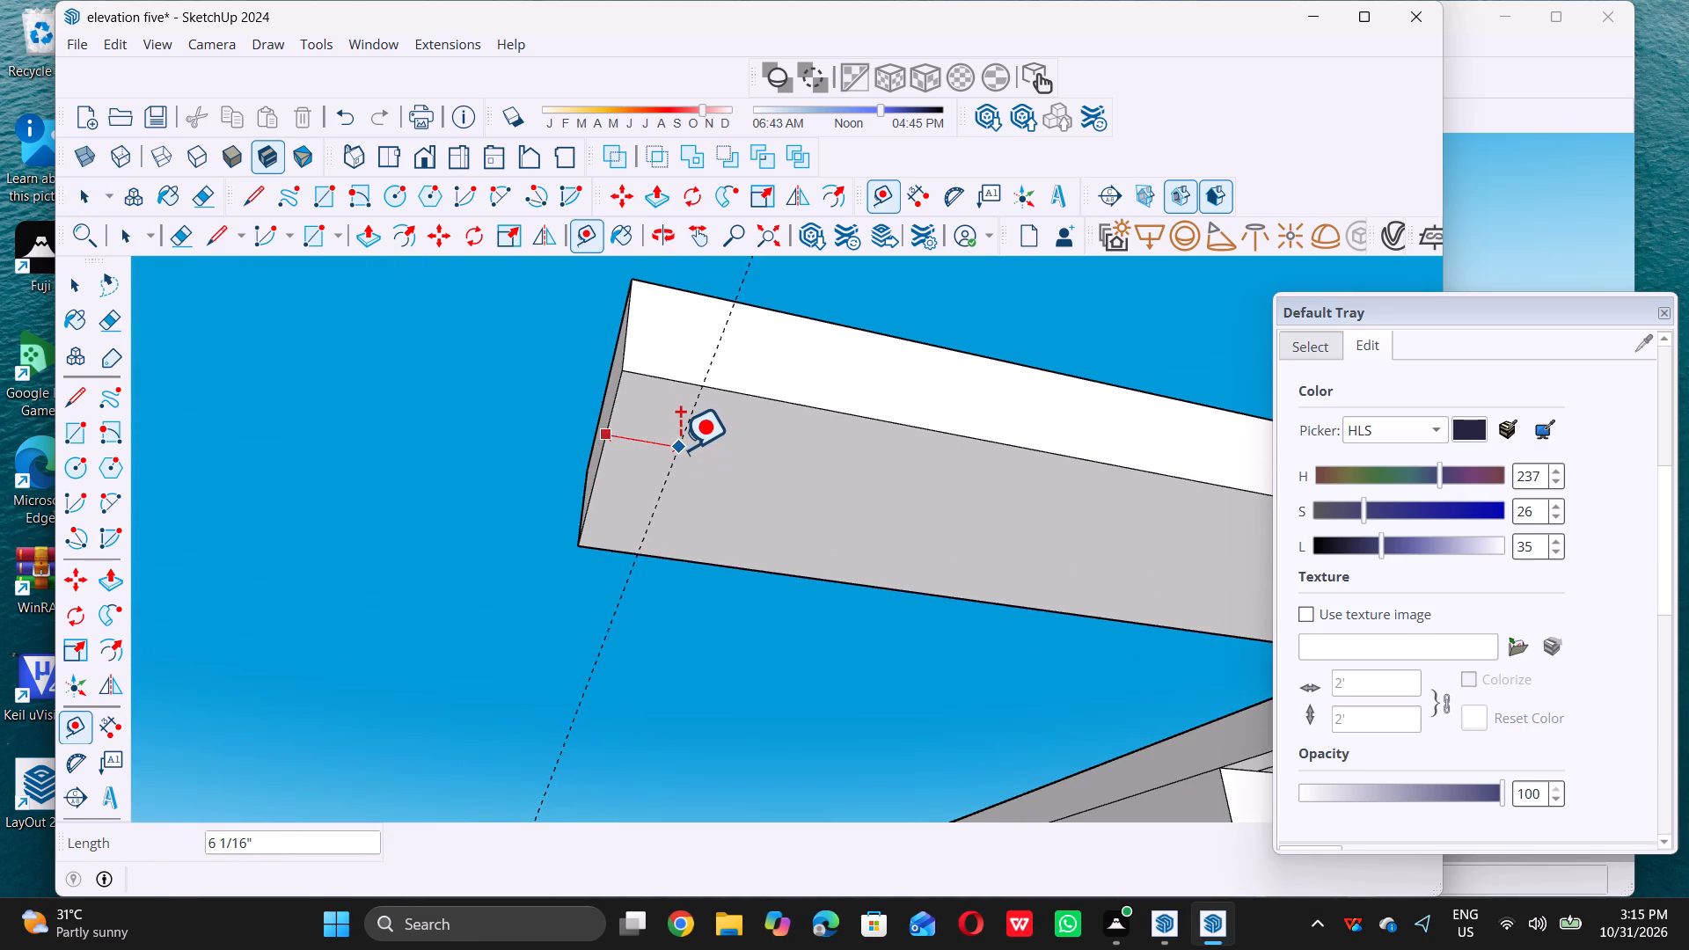
{"action": "key", "text": "9"}
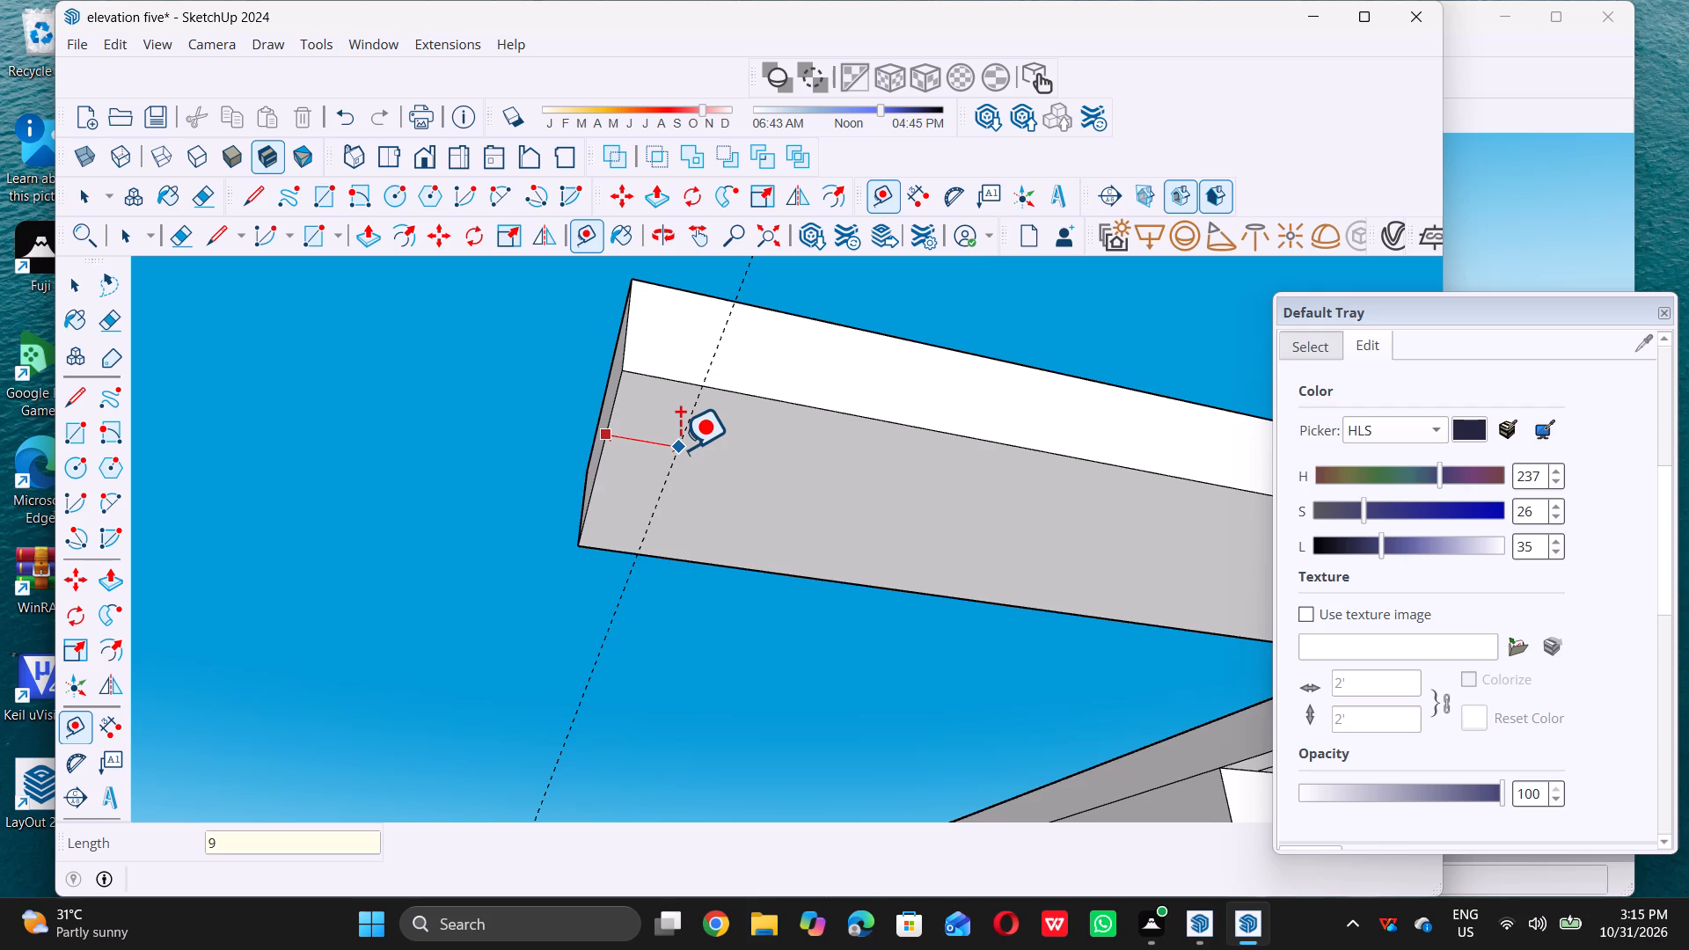
{"action": "key", "text": "shift+quotedbl"}
{"action": "key", "text": "Return"}
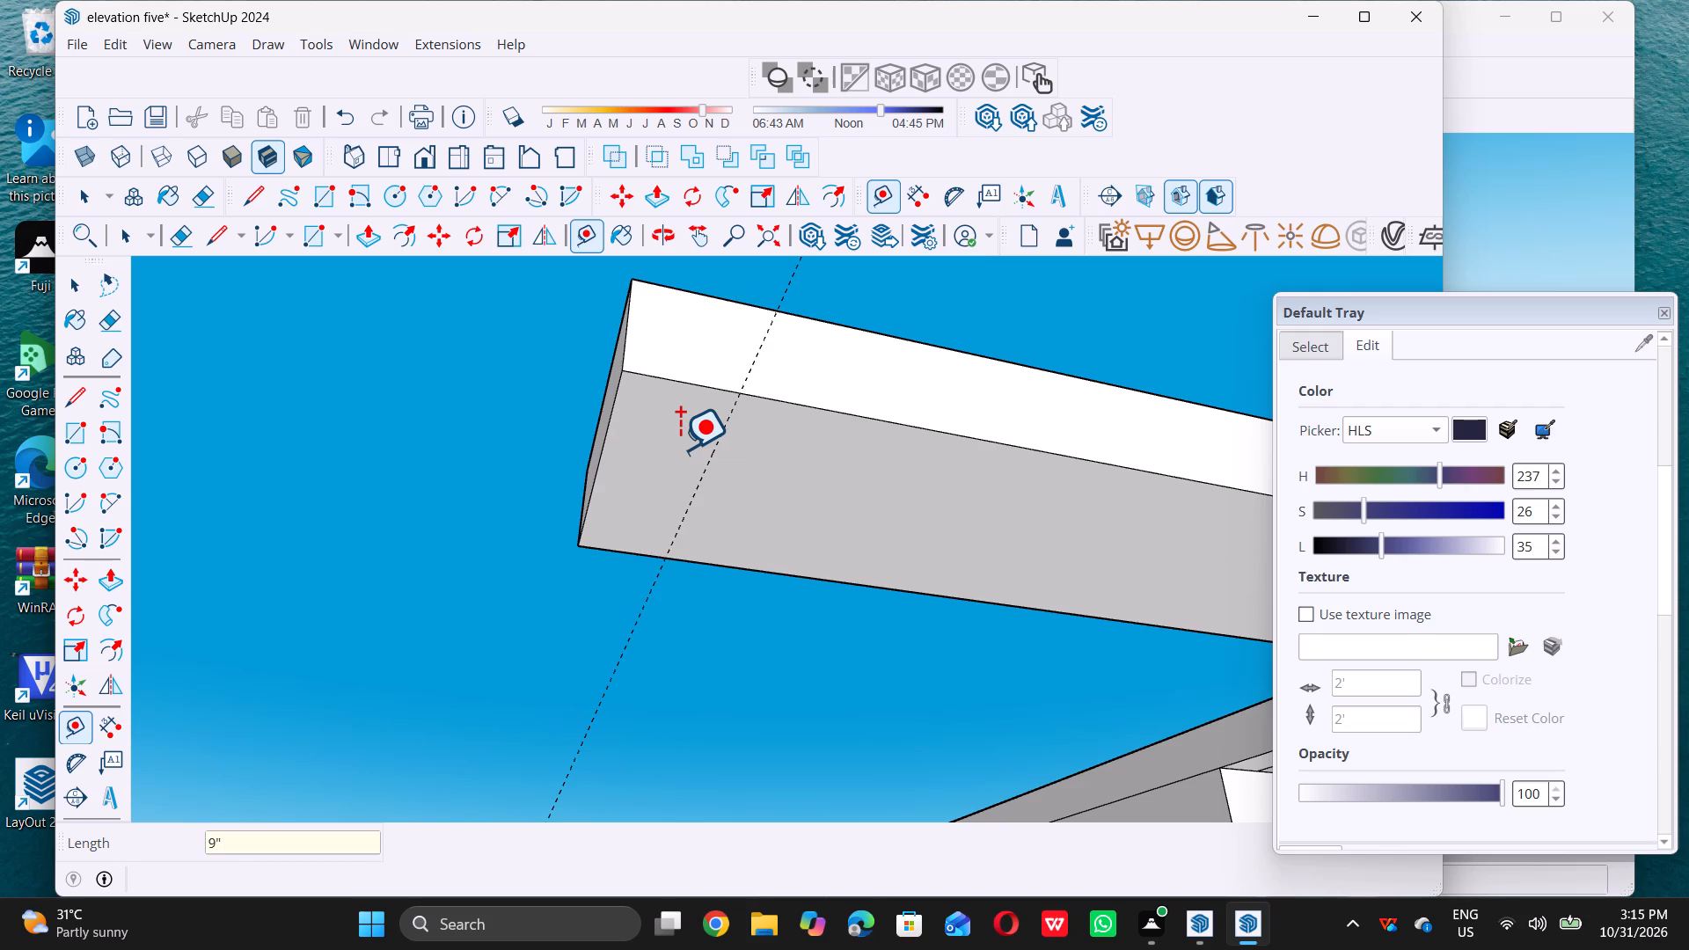
Draw a rectangle about 9" by 2' 6" on the beam's underside, between the guide line and its free end.
{"action": "key", "text": "space"}
{"action": "key", "text": "r"}
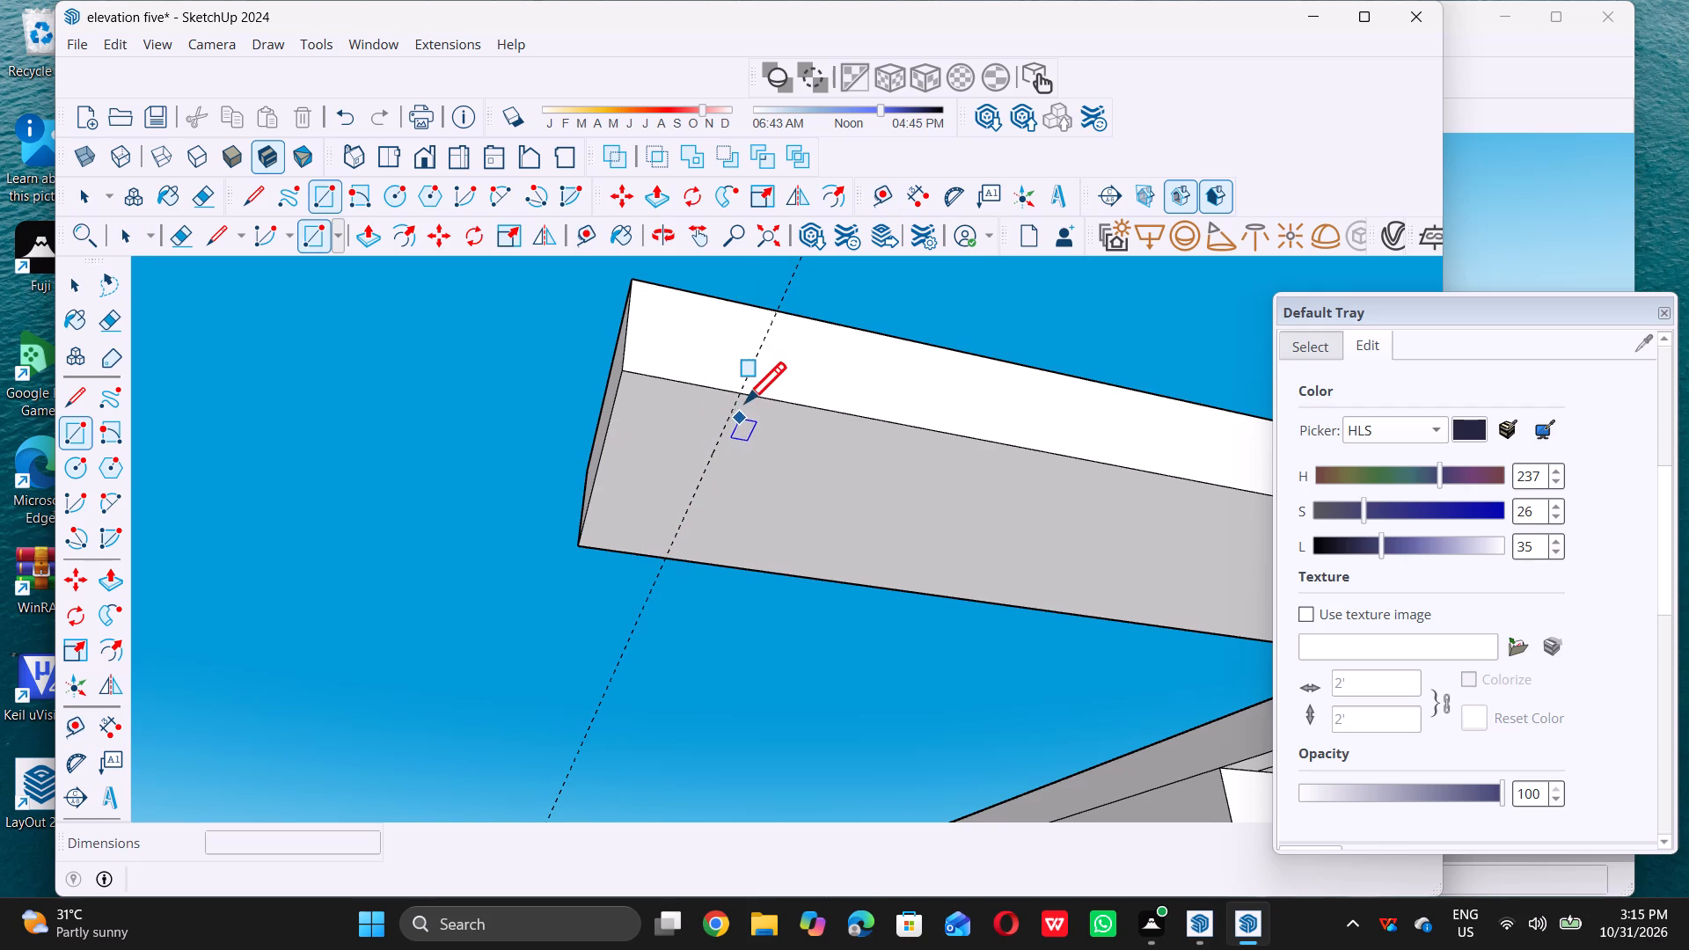
{"action": "double_click", "coordinate": [738, 398]}
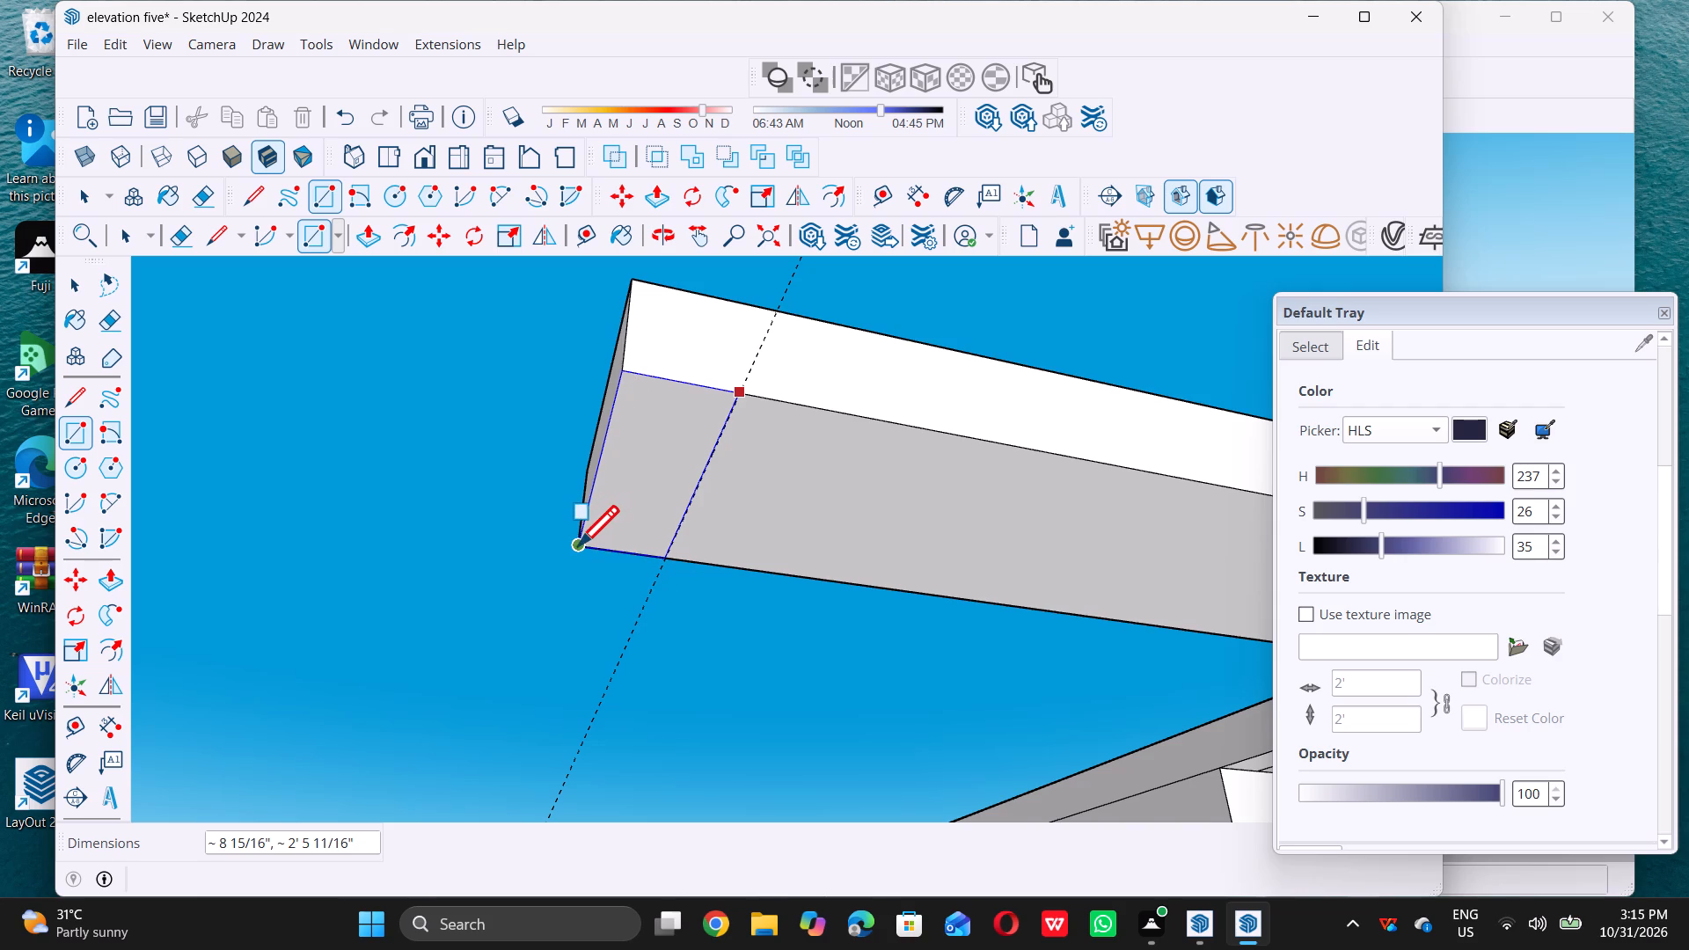
{"action": "double_click", "coordinate": [578, 545]}
{"action": "key", "text": "space"}
Extrude the rectangle at the beam's free end down 4' to the top of the front facade frame, forming a corner post.
{"action": "left_click", "coordinate": [661, 506]}
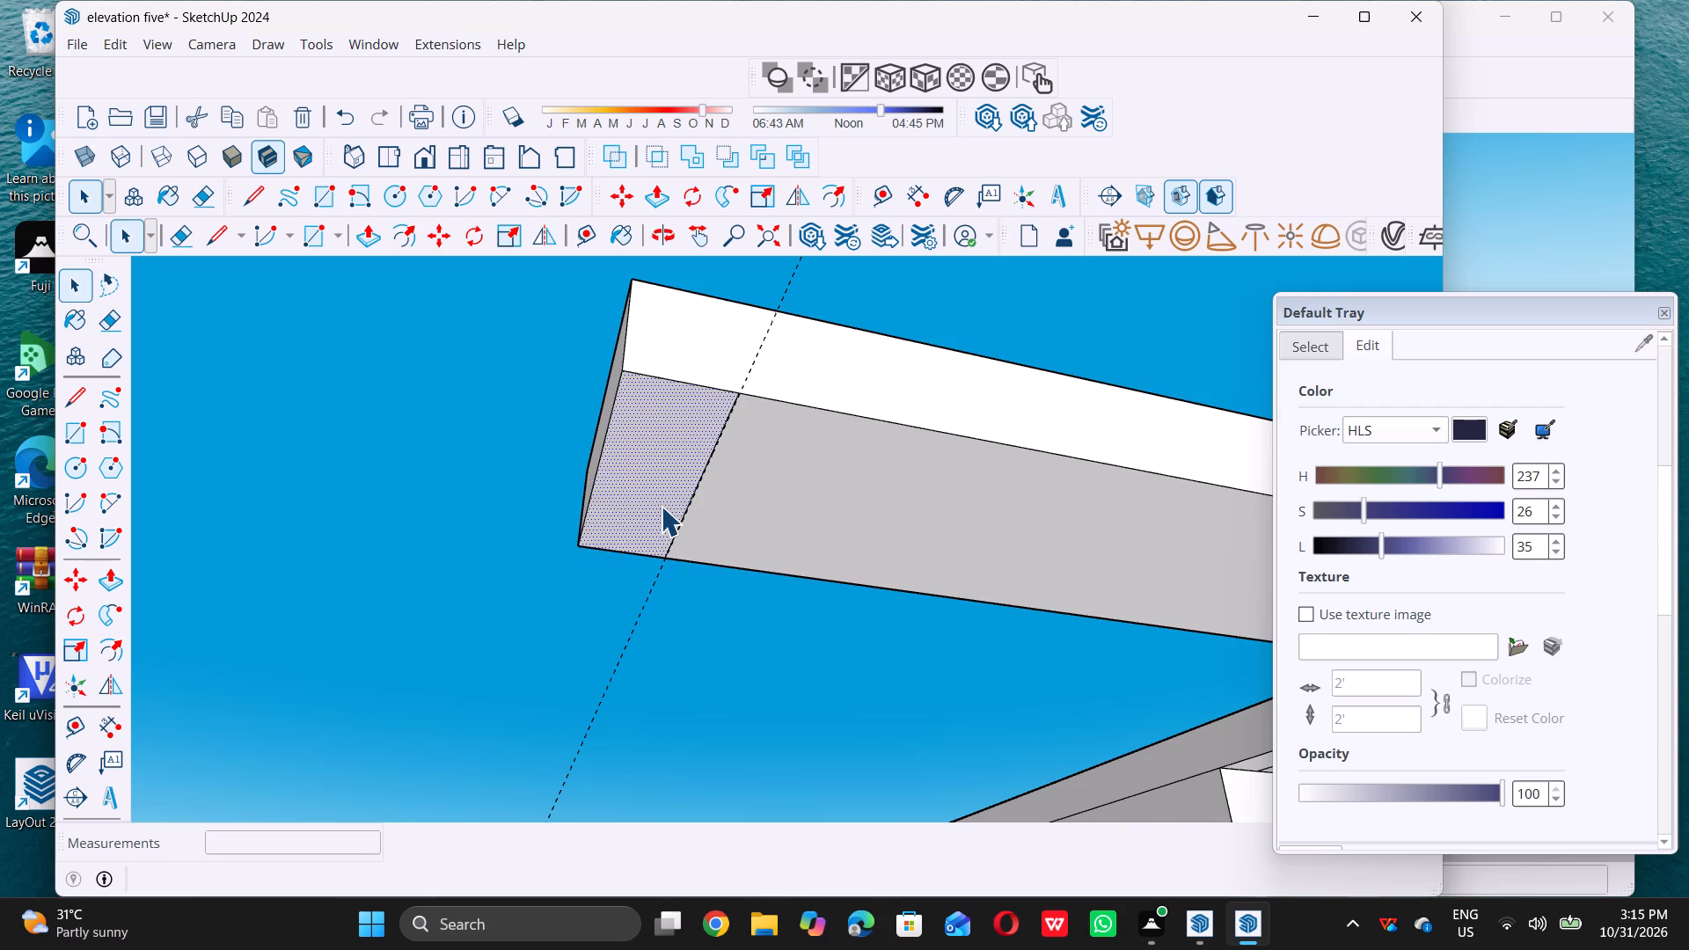
{"action": "key", "text": "p"}
{"action": "left_click", "coordinate": [654, 506]}
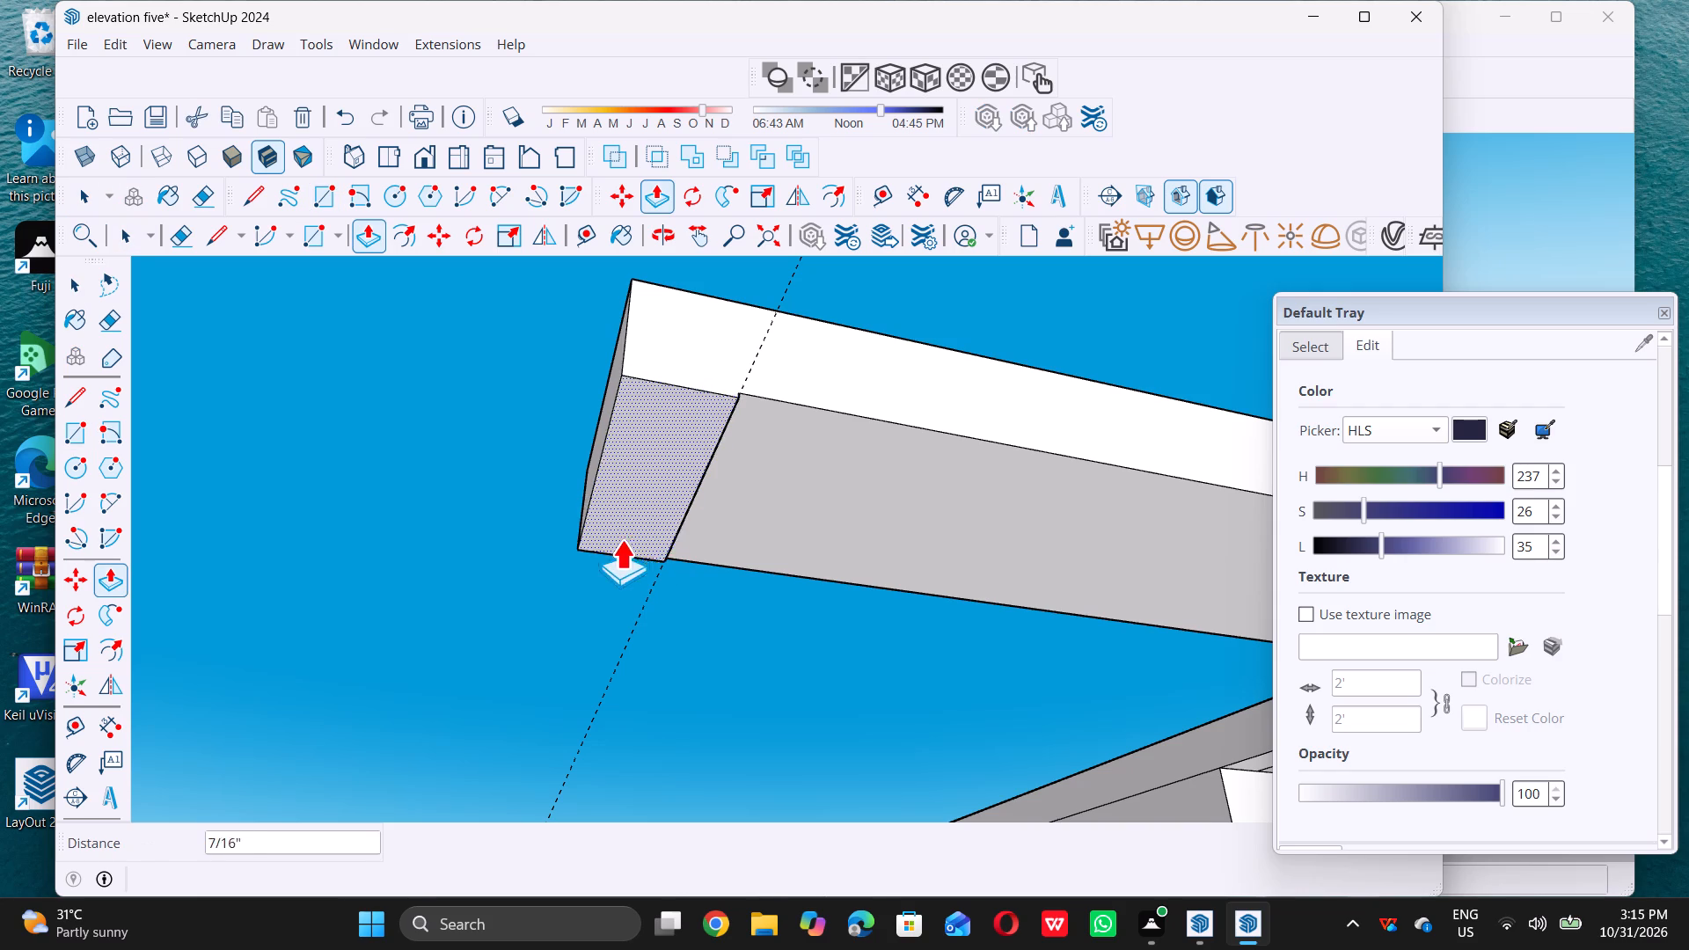
{"action": "scroll", "coordinate": [614, 564], "scroll_direction": "down", "scroll_amount": 13}
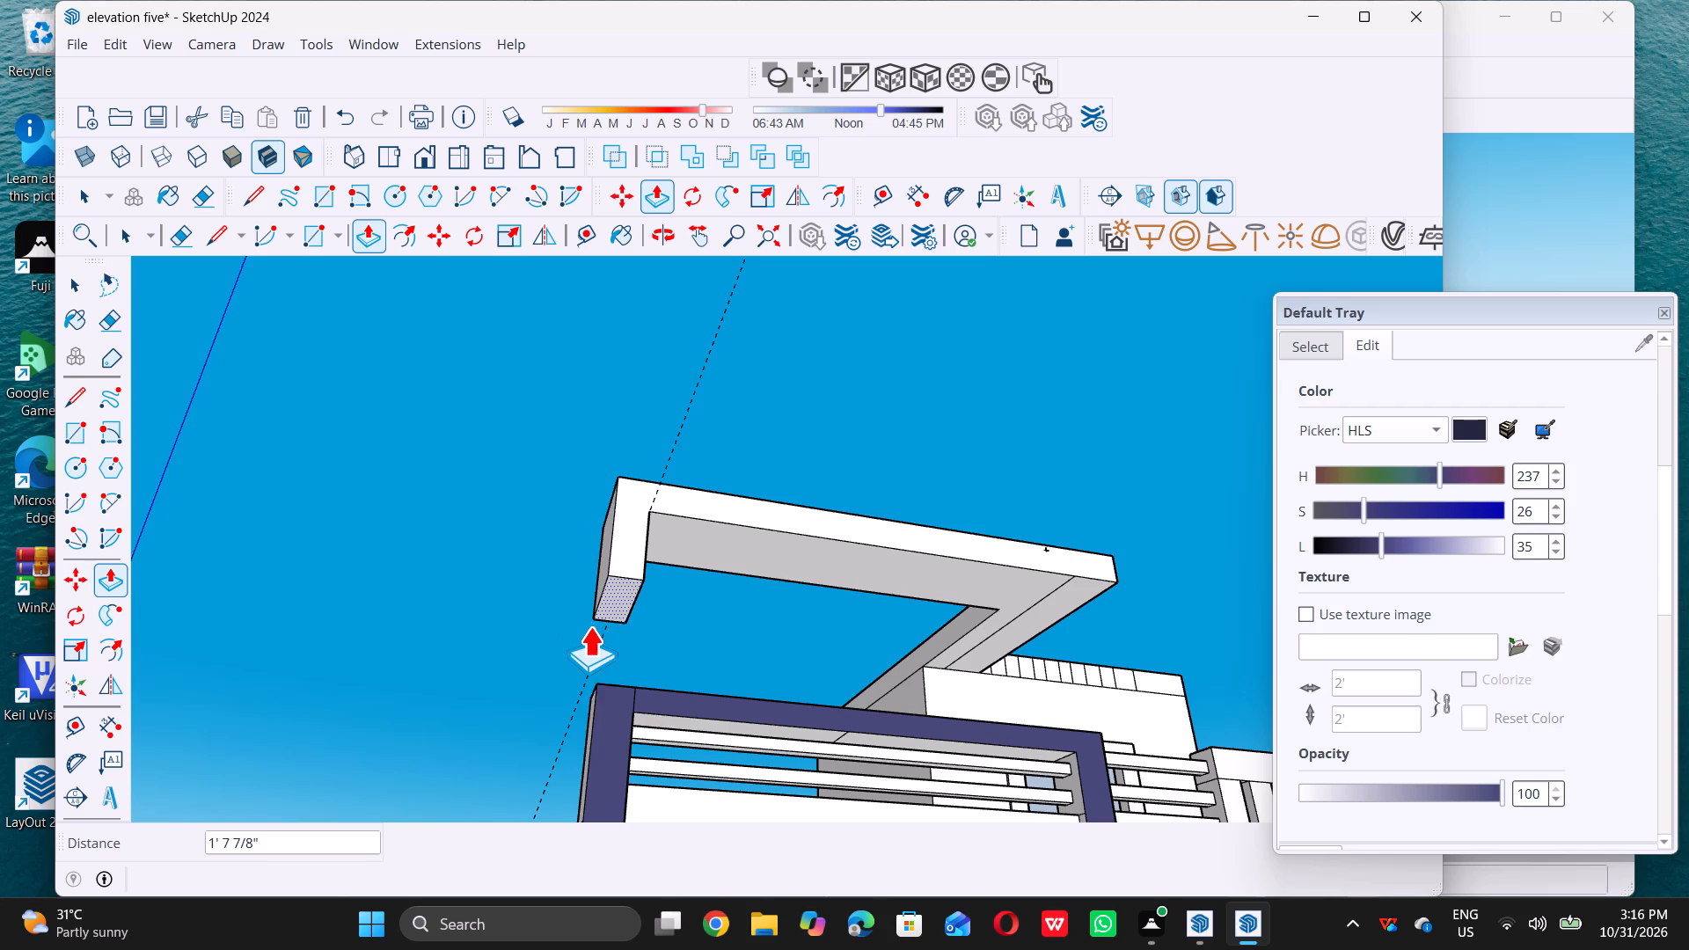
{"action": "middle_click", "coordinate": [589, 656]}
{"action": "middle_click_drag", "start_coordinate": [588, 657], "coordinate": [669, 711]}
{"action": "scroll", "coordinate": [689, 665], "scroll_direction": "down", "scroll_amount": 2}
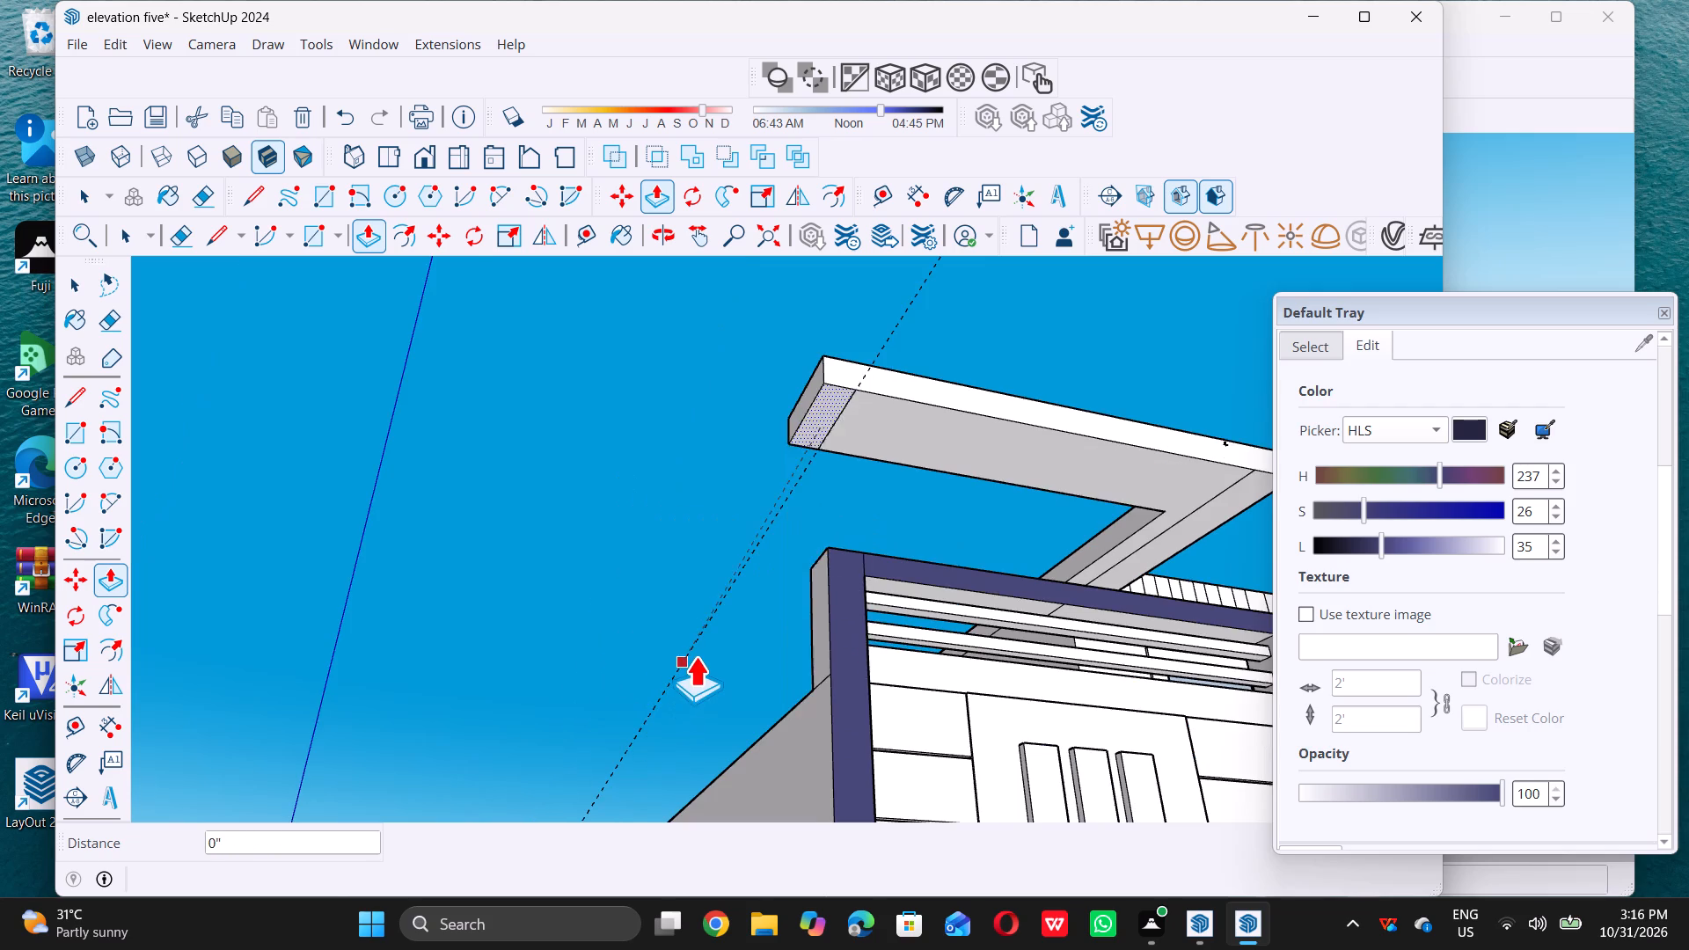
{"action": "scroll", "coordinate": [695, 656], "scroll_direction": "down", "scroll_amount": 12}
{"action": "middle_click_drag", "start_coordinate": [686, 568], "coordinate": [884, 671]}
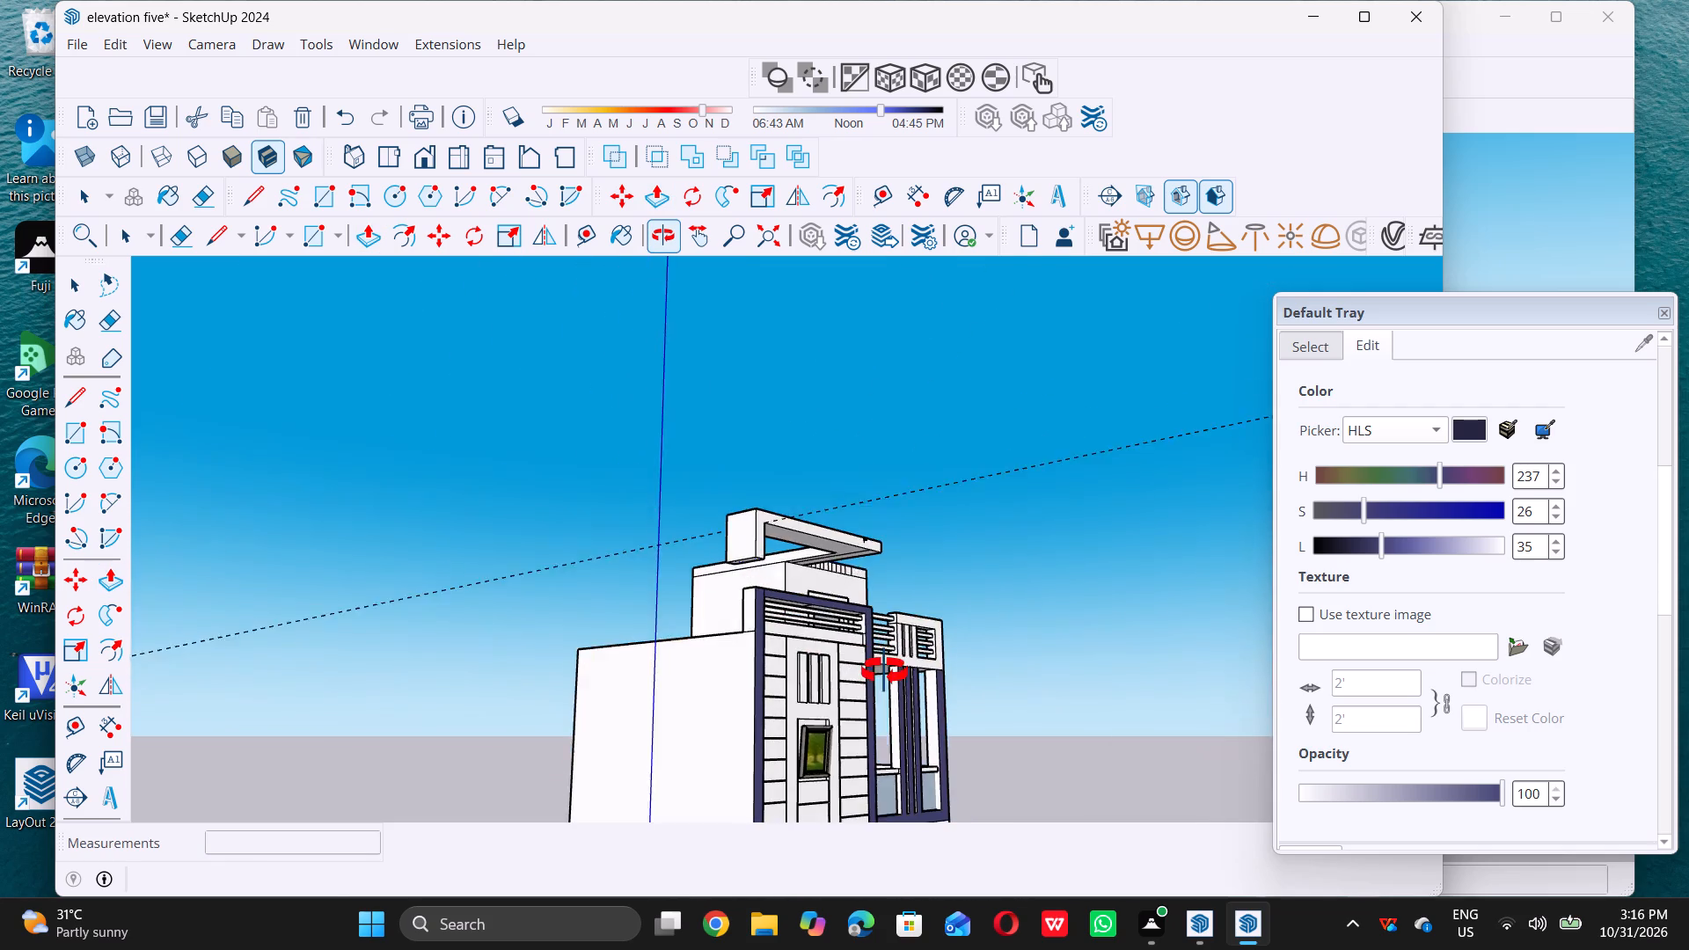
{"action": "middle_click_drag", "start_coordinate": [884, 671], "coordinate": [895, 689]}
{"action": "scroll", "coordinate": [734, 592], "scroll_direction": "up", "scroll_amount": 10}
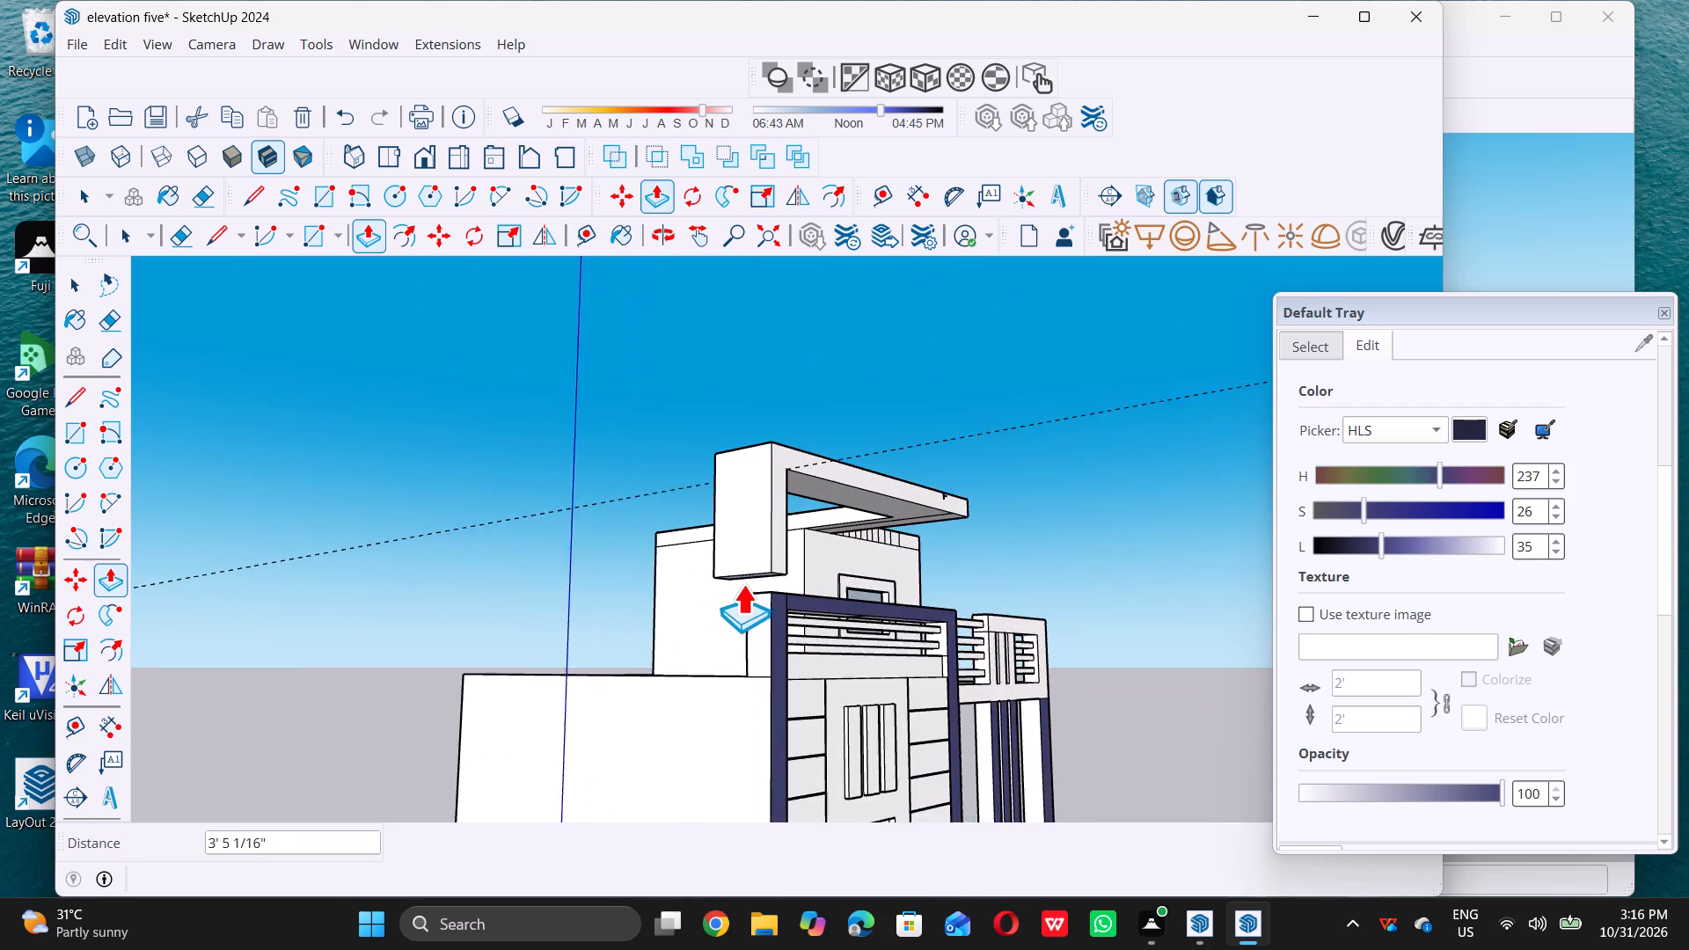
{"action": "left_click", "coordinate": [757, 600]}
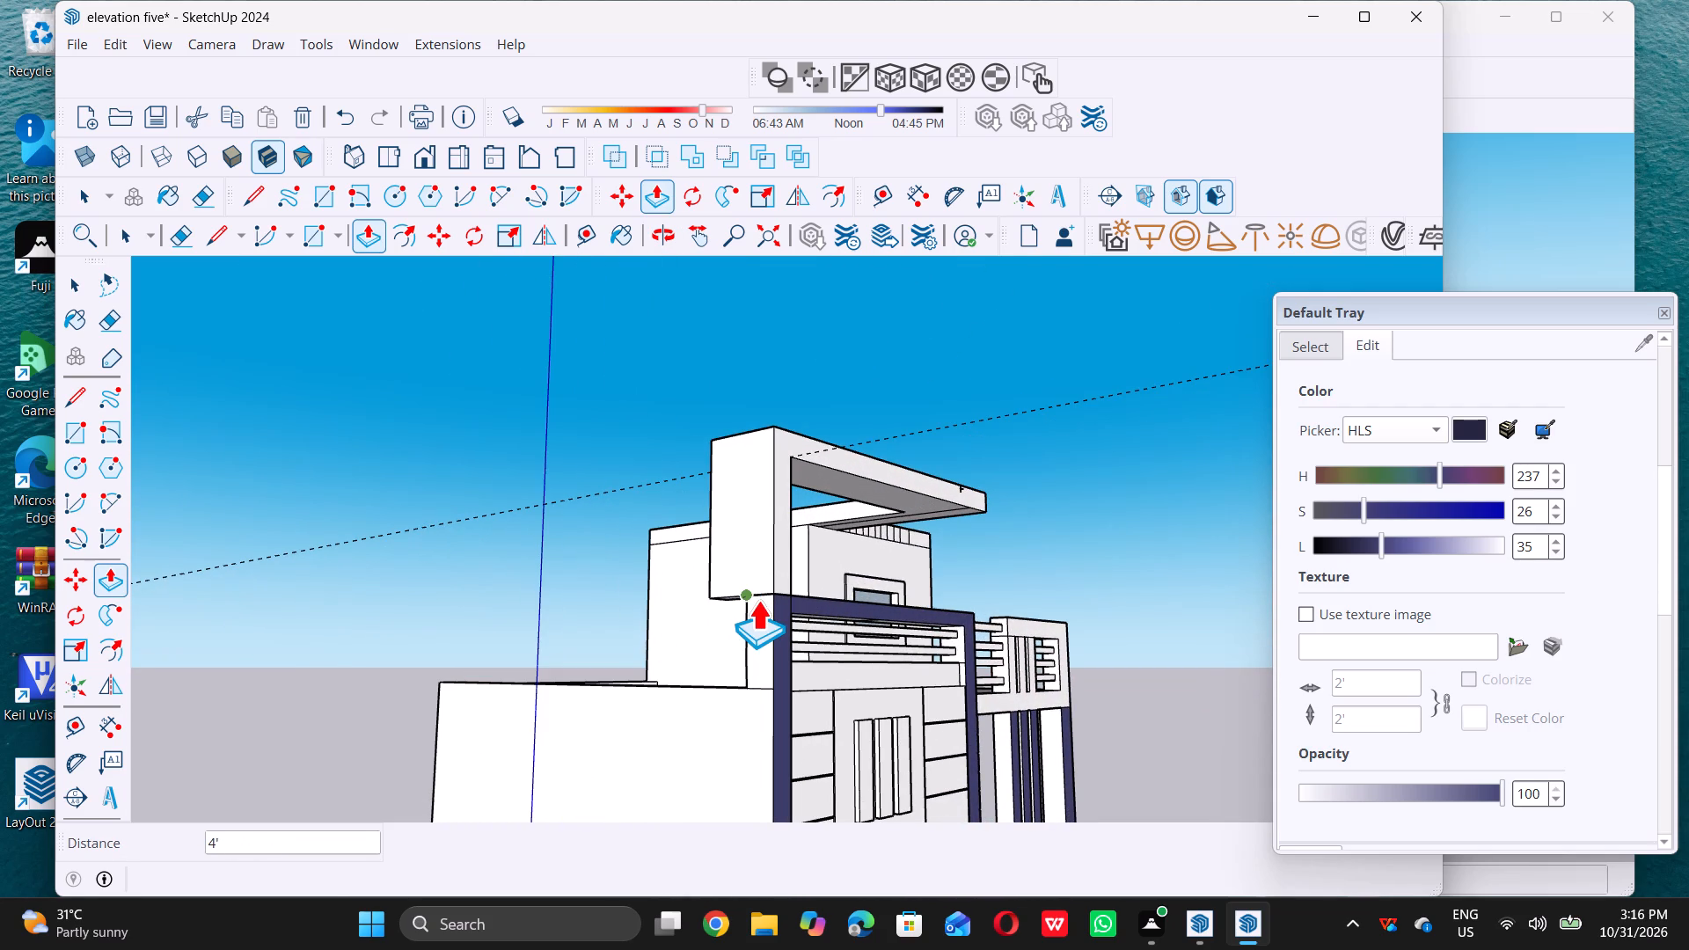
{"action": "key", "text": "space"}
Draw a line across the corner post's underside where it meets the back of the facade parapet.
{"action": "middle_click_drag", "start_coordinate": [689, 619], "coordinate": [777, 563]}
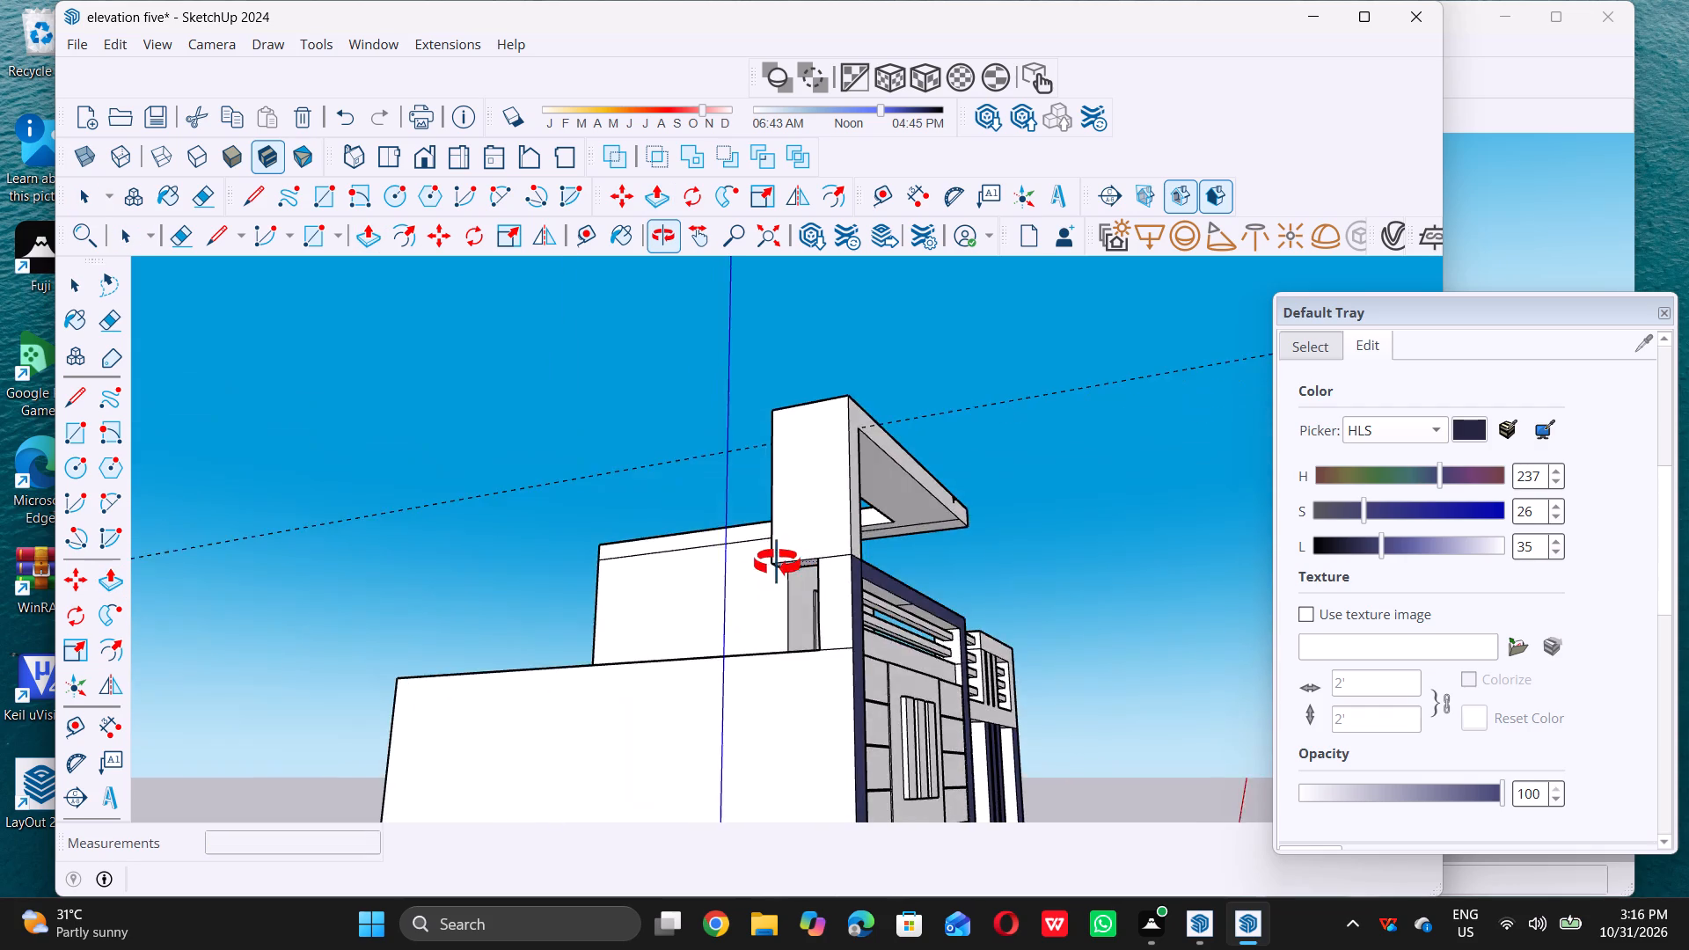
{"action": "middle_click_drag", "start_coordinate": [777, 563], "coordinate": [779, 546]}
{"action": "scroll", "coordinate": [777, 566], "scroll_direction": "up", "scroll_amount": 7}
{"action": "scroll", "coordinate": [682, 512], "scroll_direction": "down", "scroll_amount": 6}
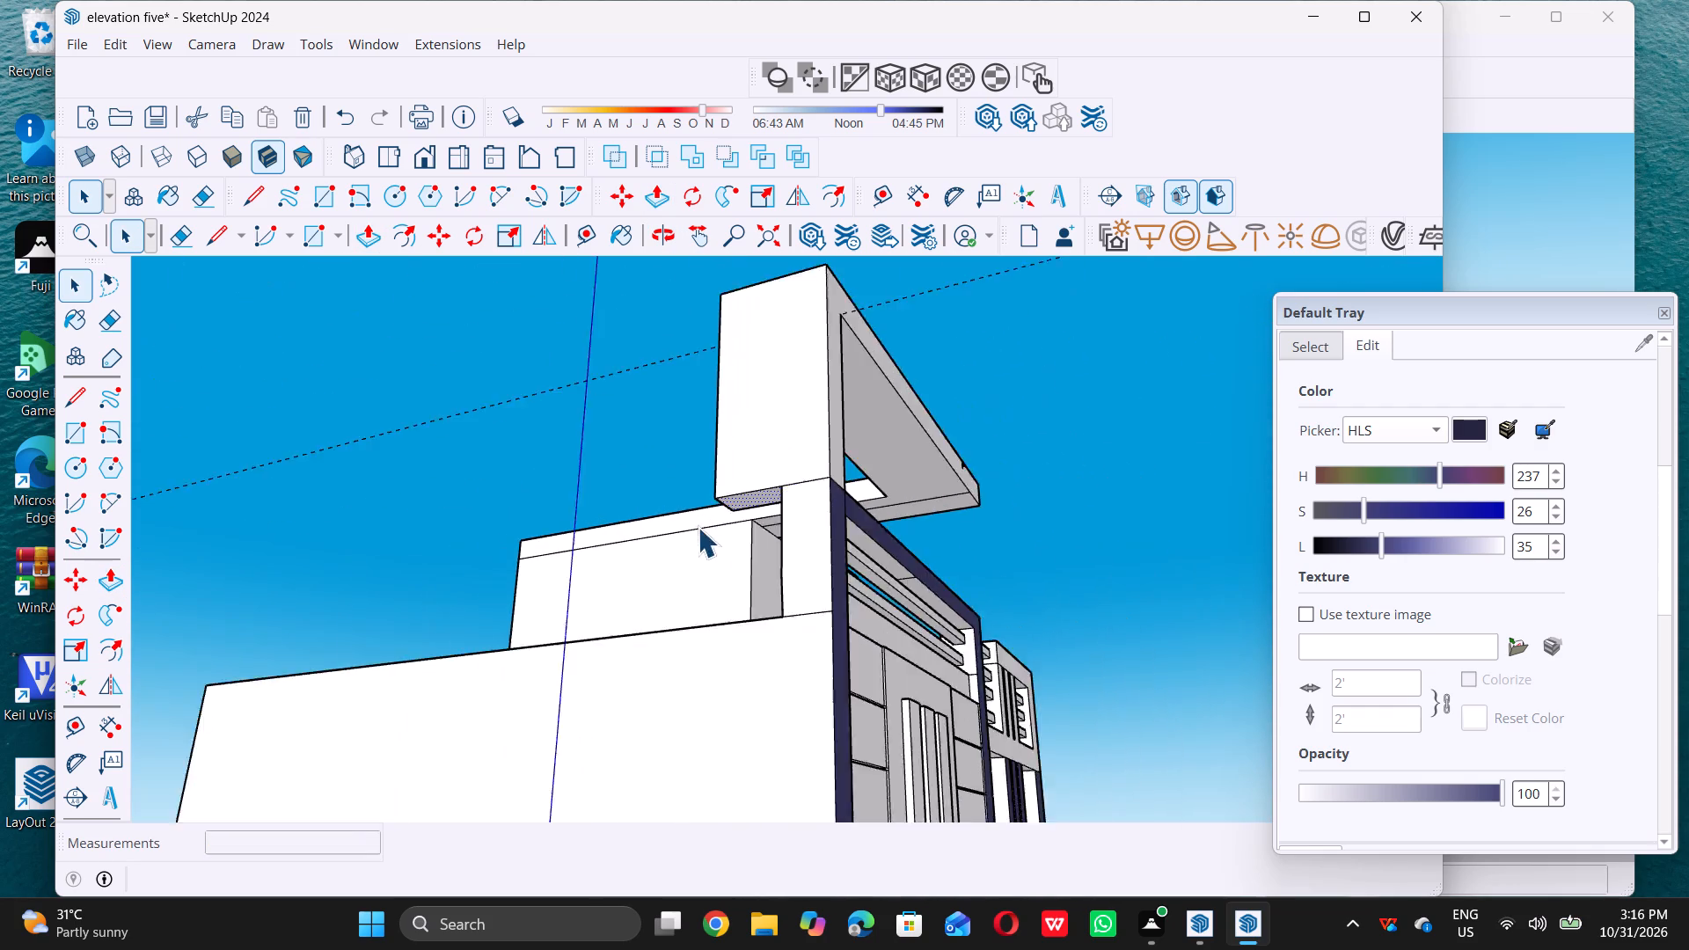
{"action": "scroll", "coordinate": [698, 527], "scroll_direction": "down", "scroll_amount": 9}
{"action": "middle_click_drag", "start_coordinate": [628, 562], "coordinate": [983, 564]}
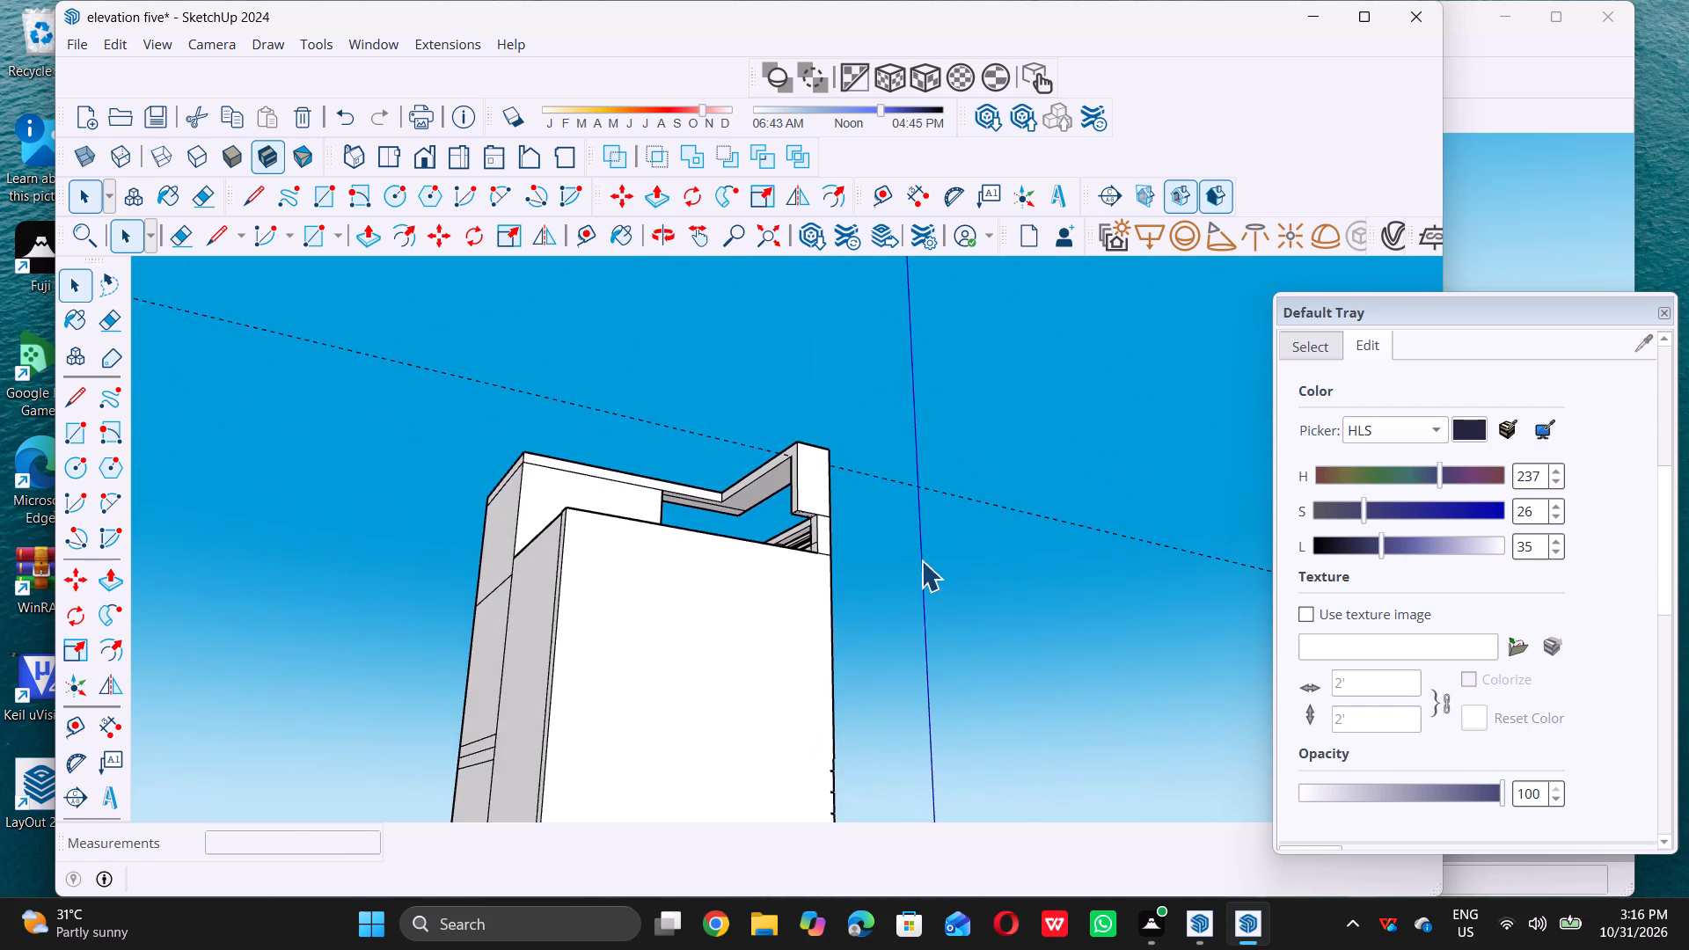
{"action": "scroll", "coordinate": [866, 537], "scroll_direction": "up", "scroll_amount": 7}
{"action": "scroll", "coordinate": [786, 517], "scroll_direction": "up", "scroll_amount": 15}
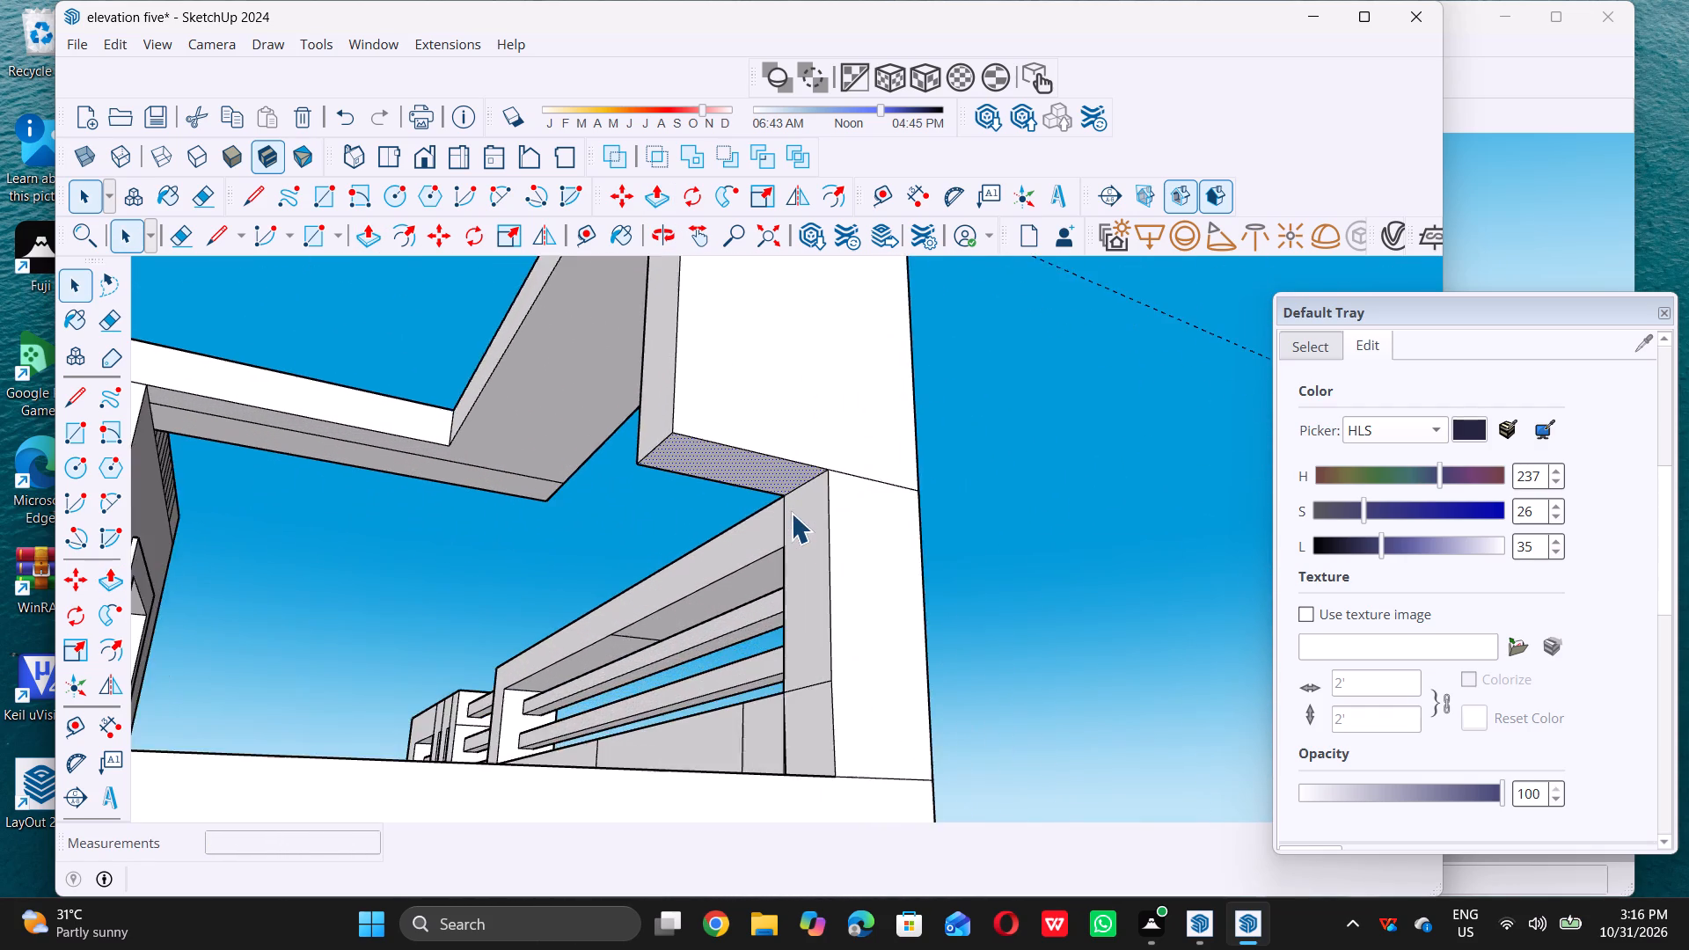
{"action": "scroll", "coordinate": [791, 513], "scroll_direction": "up", "scroll_amount": 6}
{"action": "key", "text": "l"}
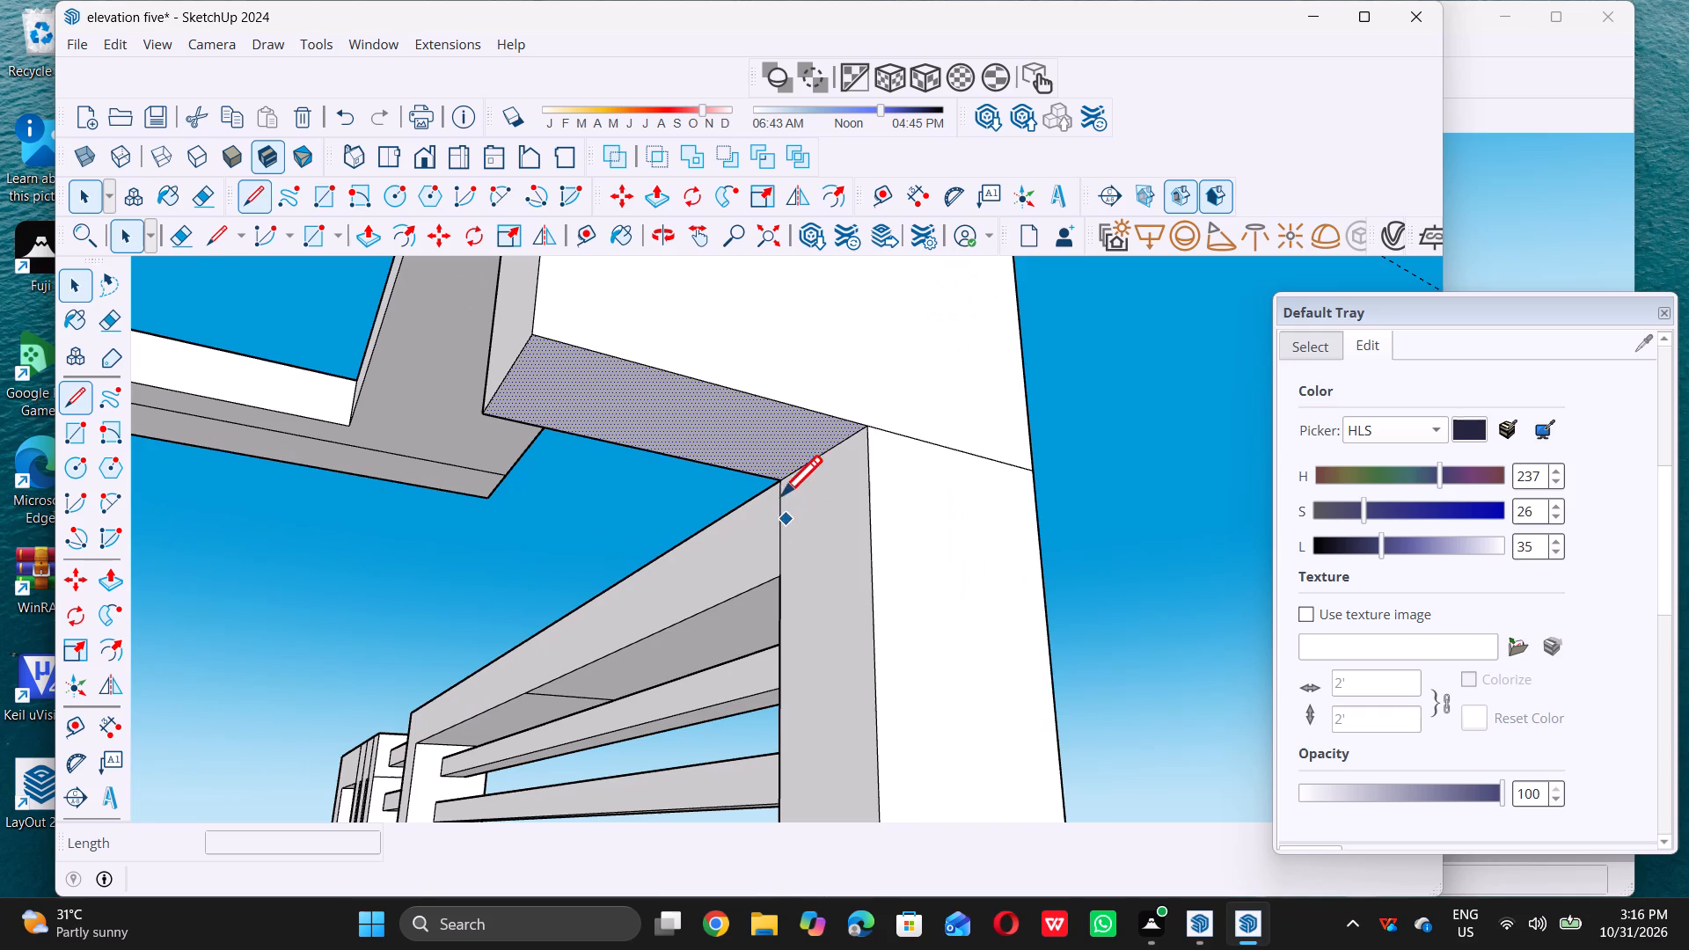
{"action": "left_click", "coordinate": [786, 483]}
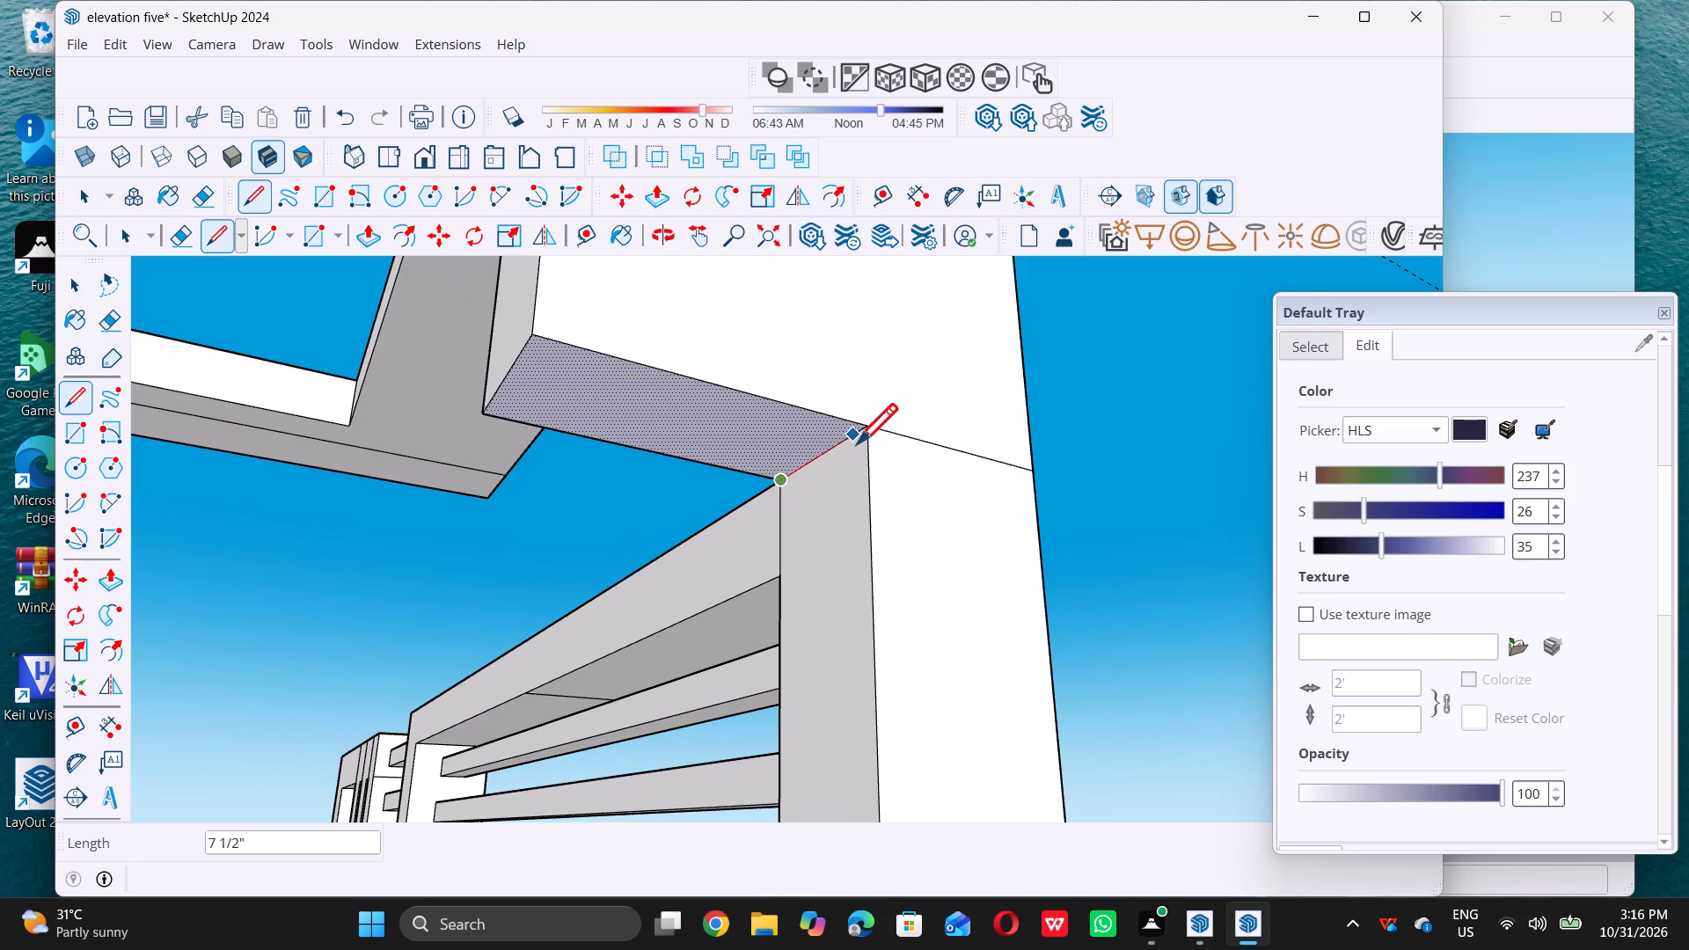
{"action": "double_click", "coordinate": [869, 434]}
{"action": "key", "text": "space"}
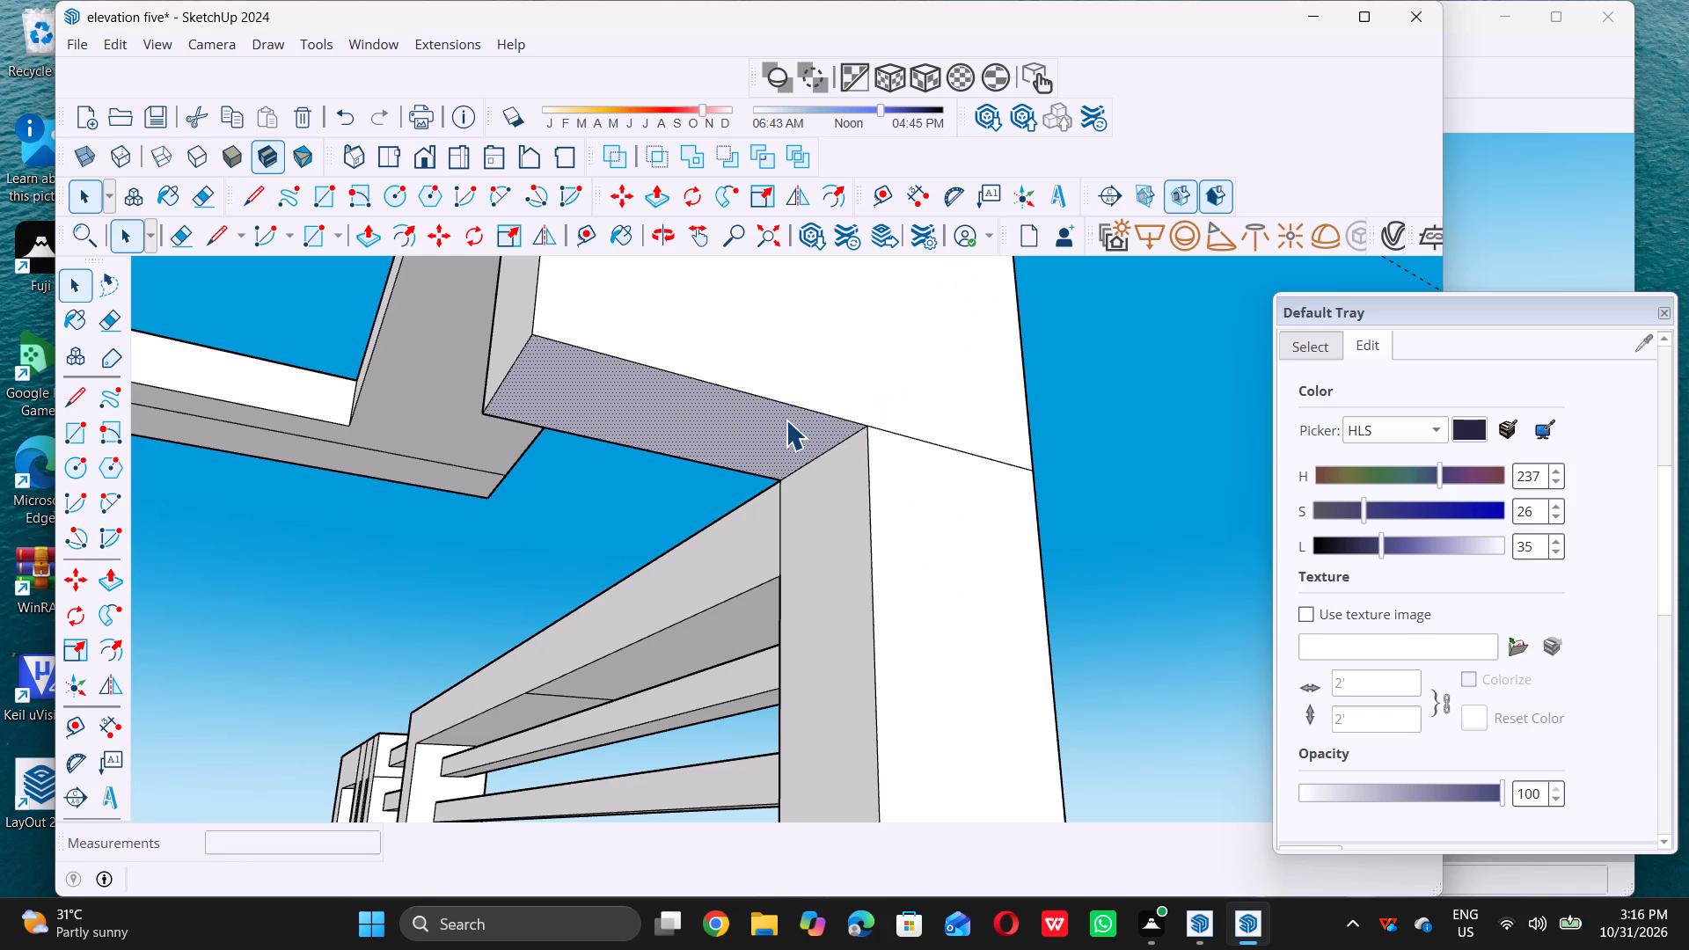
Extrude the post's underside behind the parapet down about 2' 6 3/4" to the top edge of the terrace side wall.
{"action": "triple_click", "coordinate": [770, 434]}
{"action": "triple_click", "coordinate": [770, 434]}
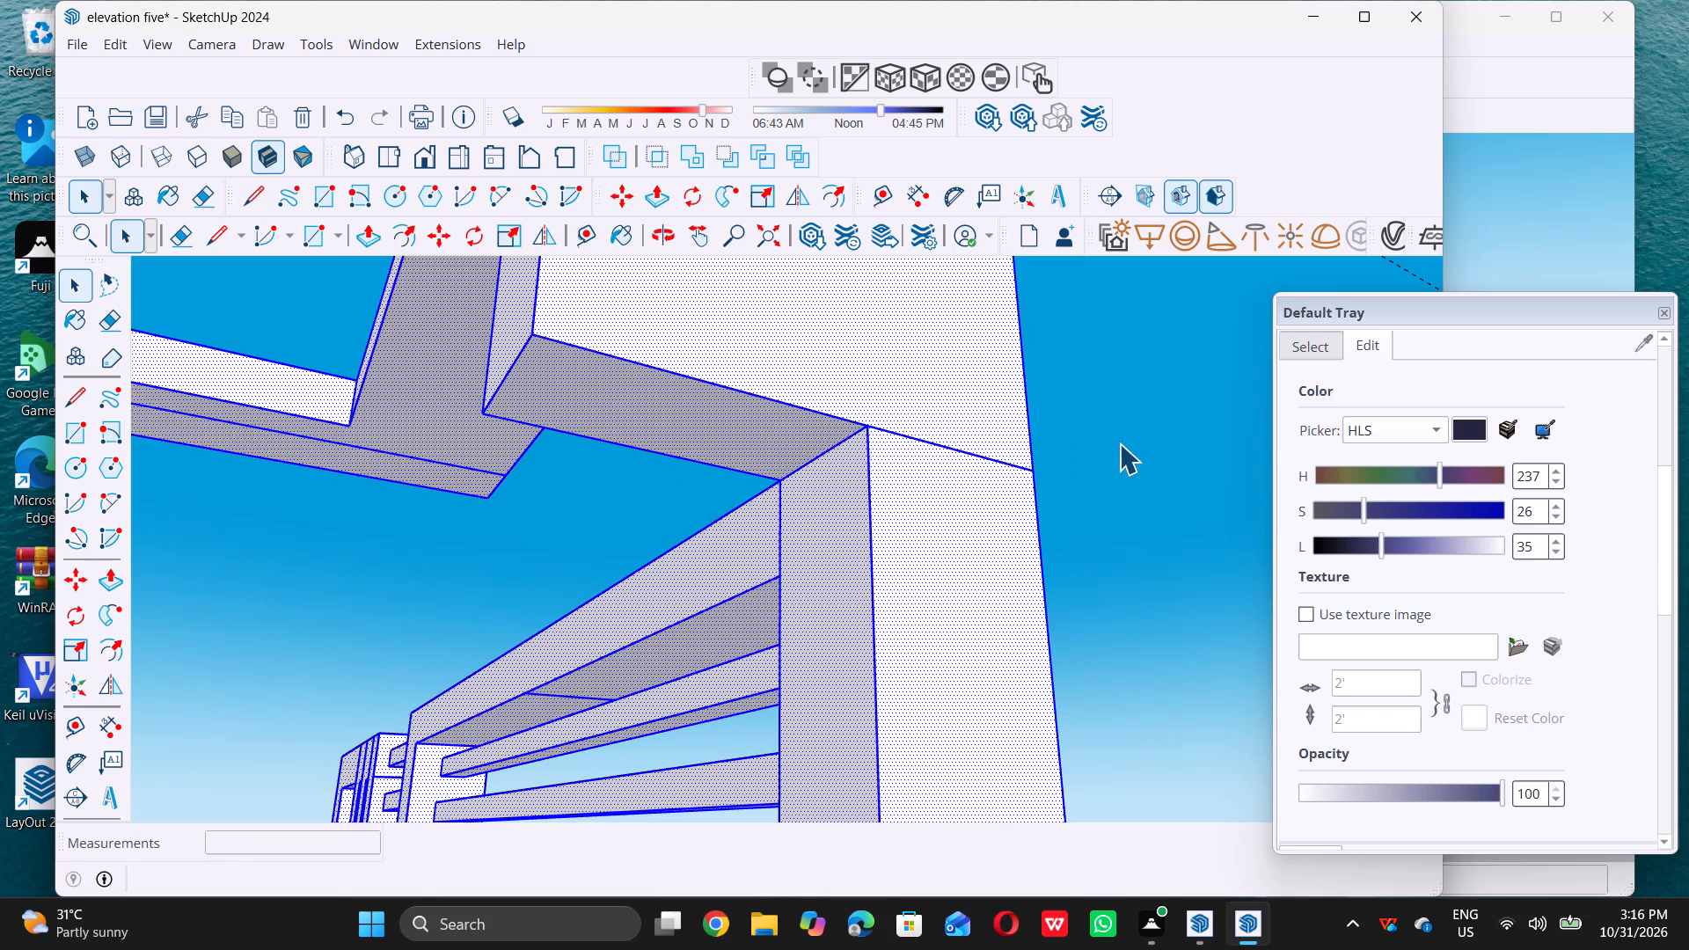
{"action": "left_click", "coordinate": [1122, 443]}
{"action": "double_click", "coordinate": [781, 458]}
{"action": "key", "text": "p"}
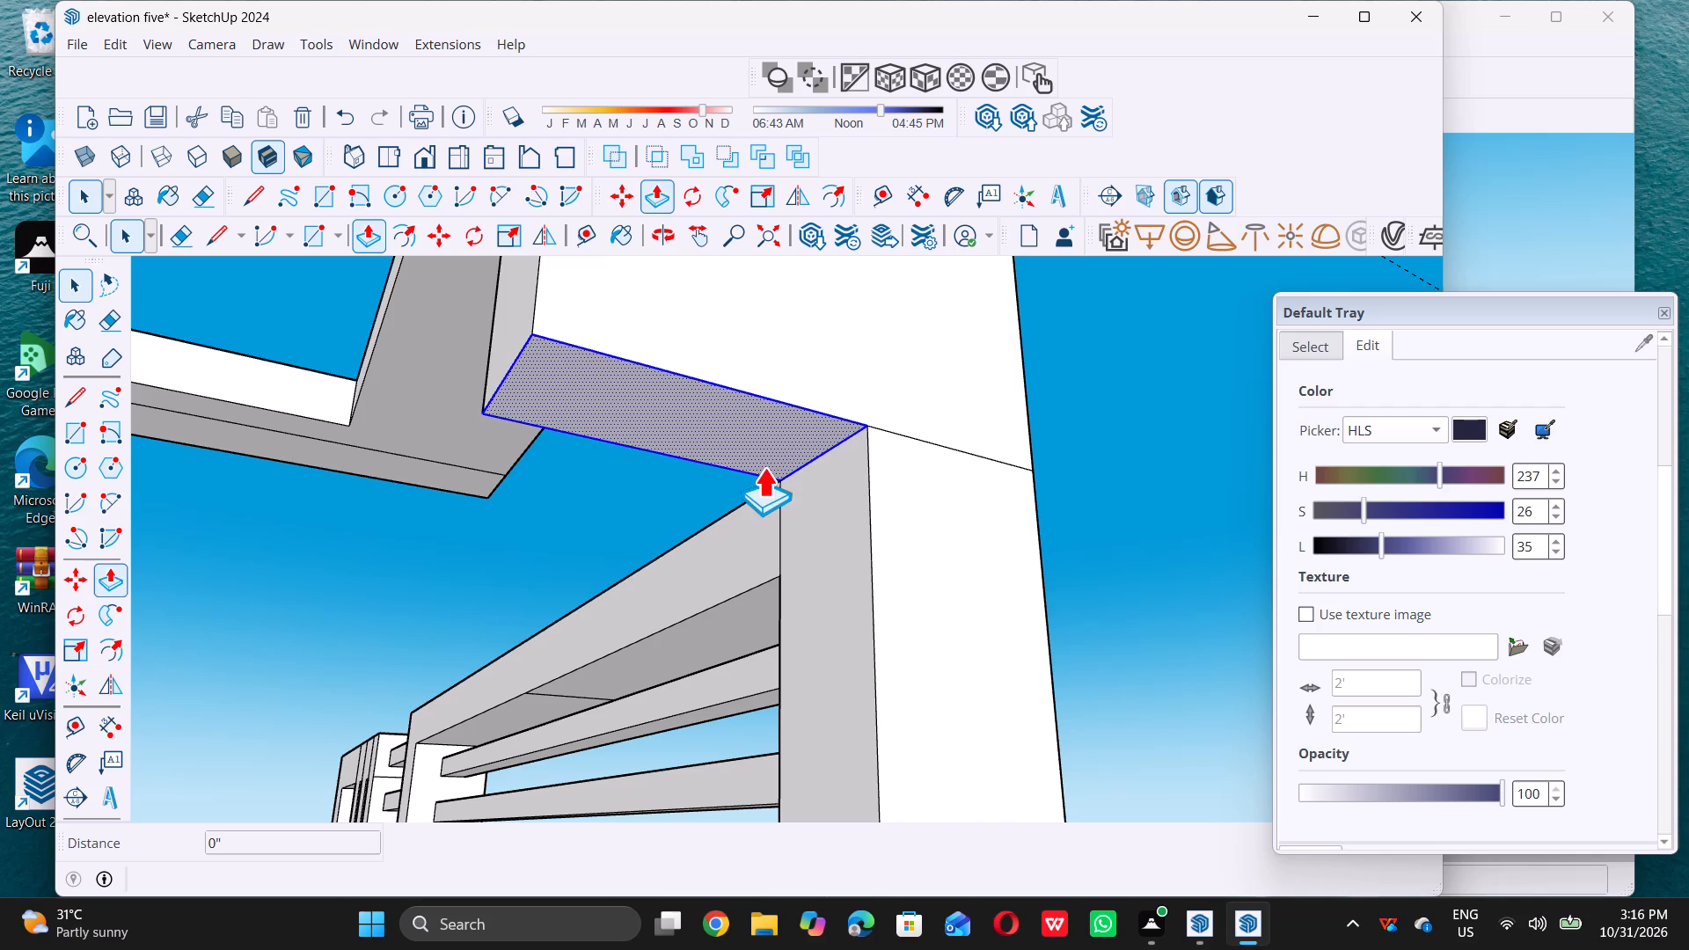
{"action": "left_click", "coordinate": [775, 458]}
{"action": "scroll", "coordinate": [731, 536], "scroll_direction": "down", "scroll_amount": 8}
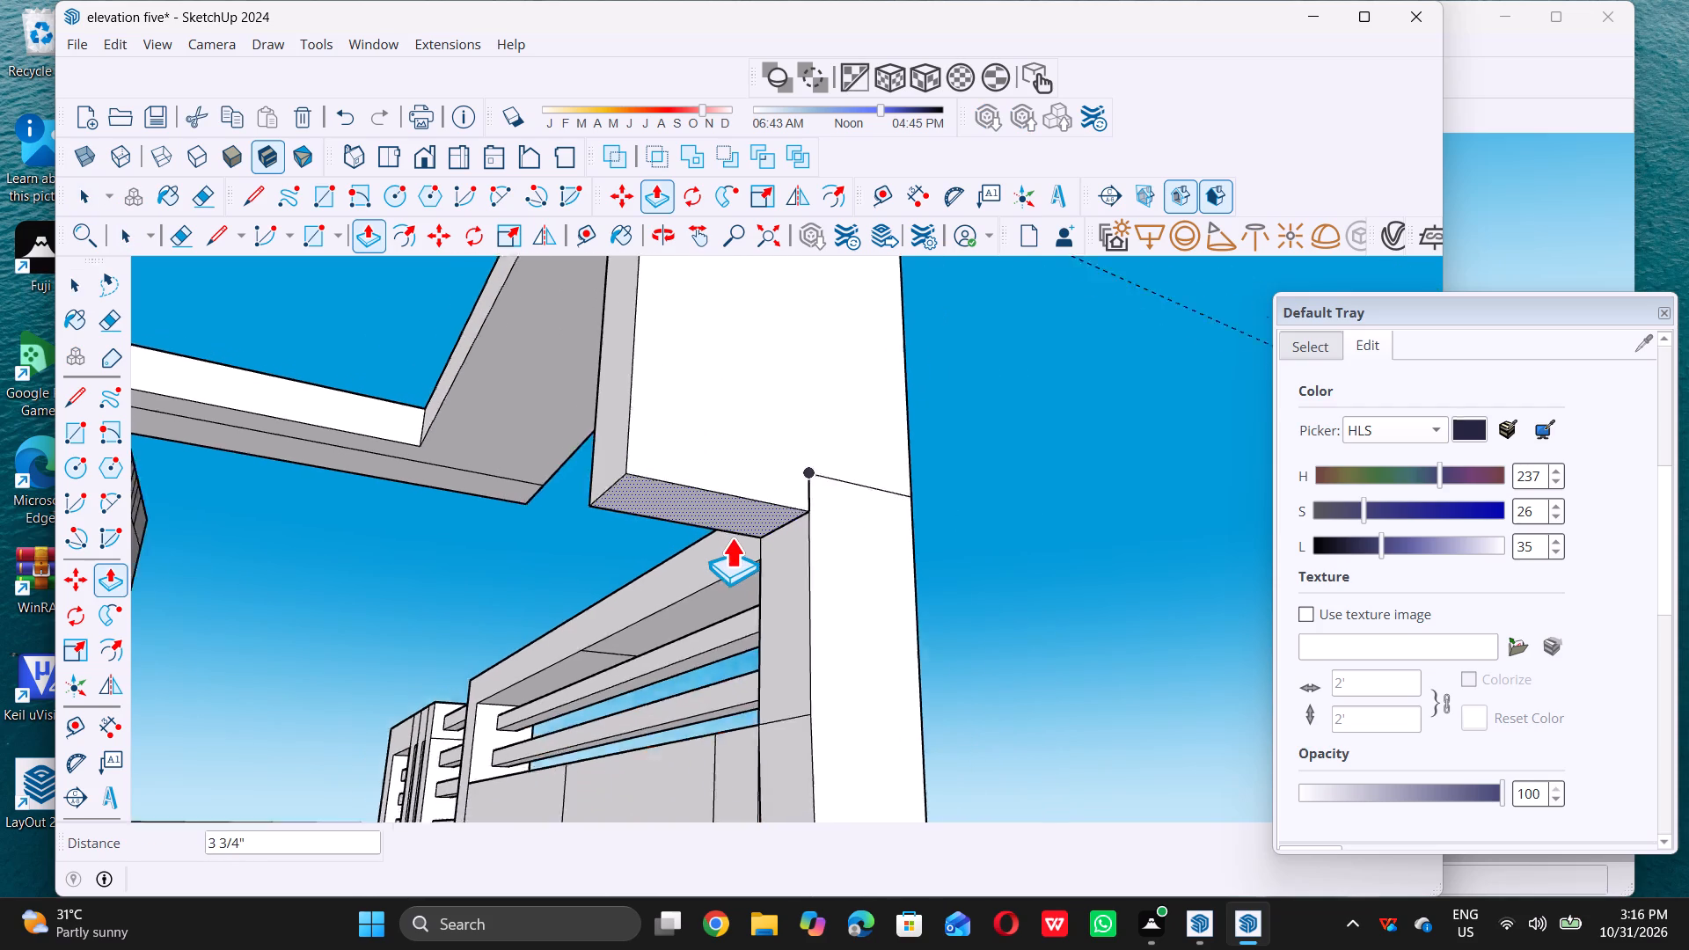
{"action": "scroll", "coordinate": [731, 537], "scroll_direction": "down", "scroll_amount": 8}
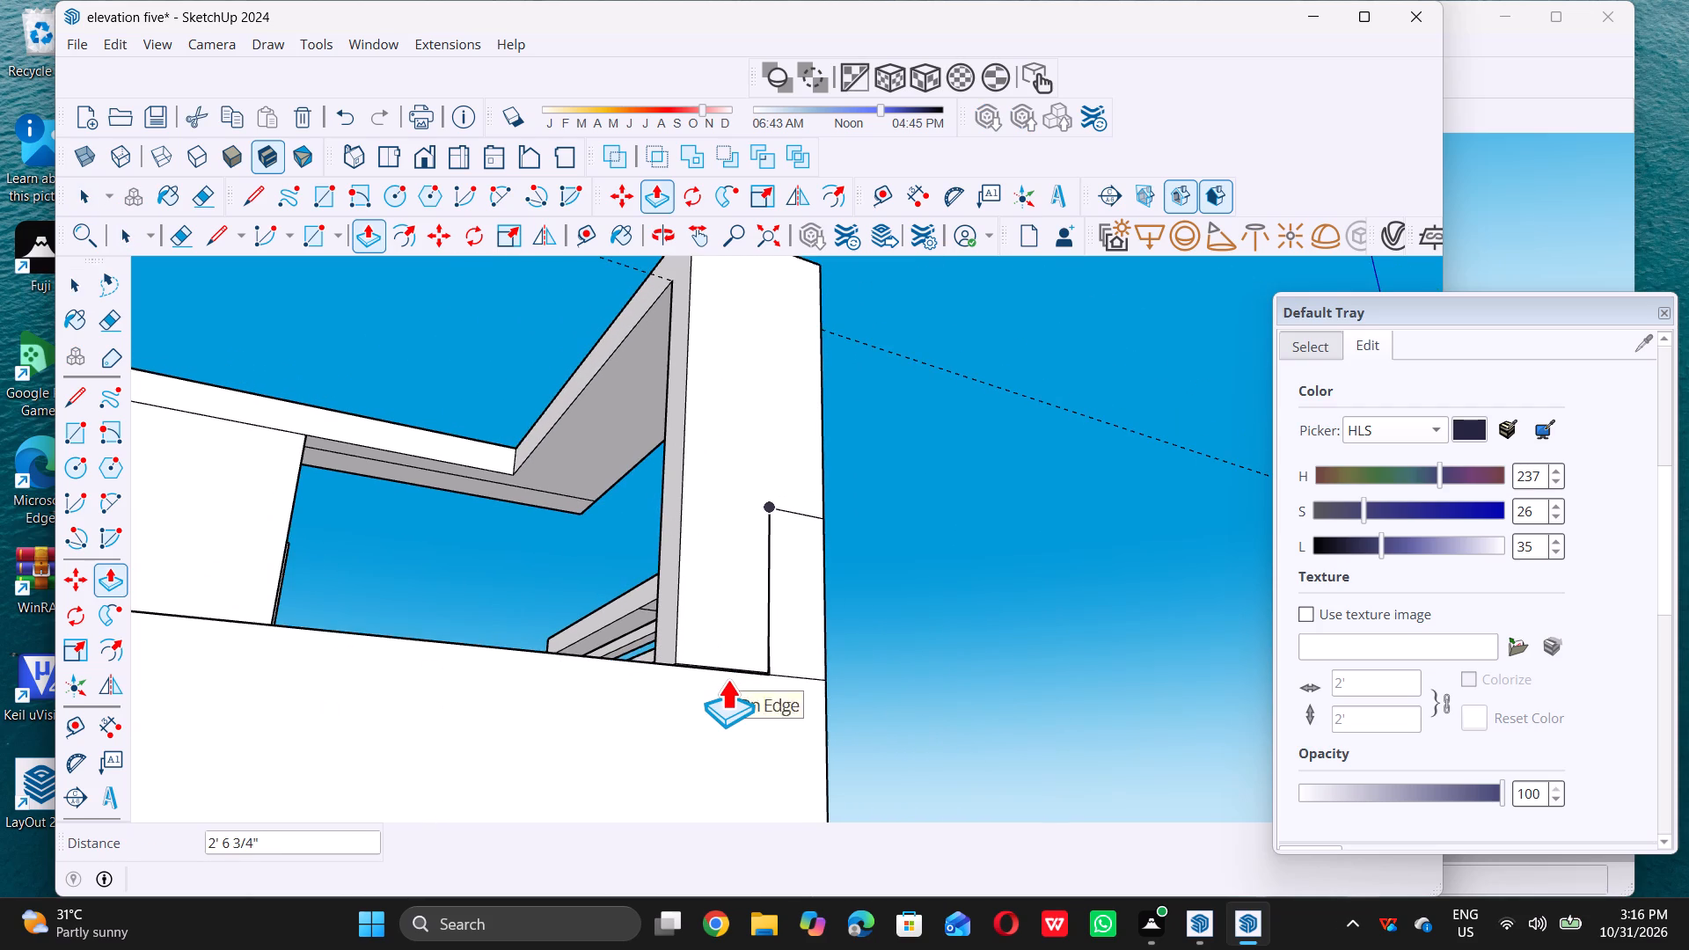
{"action": "left_click", "coordinate": [727, 677]}
{"action": "key", "text": "space"}
Examine the supported roof beam and the tower's striped roof edge from the front, above and below.
{"action": "double_click", "coordinate": [987, 604]}
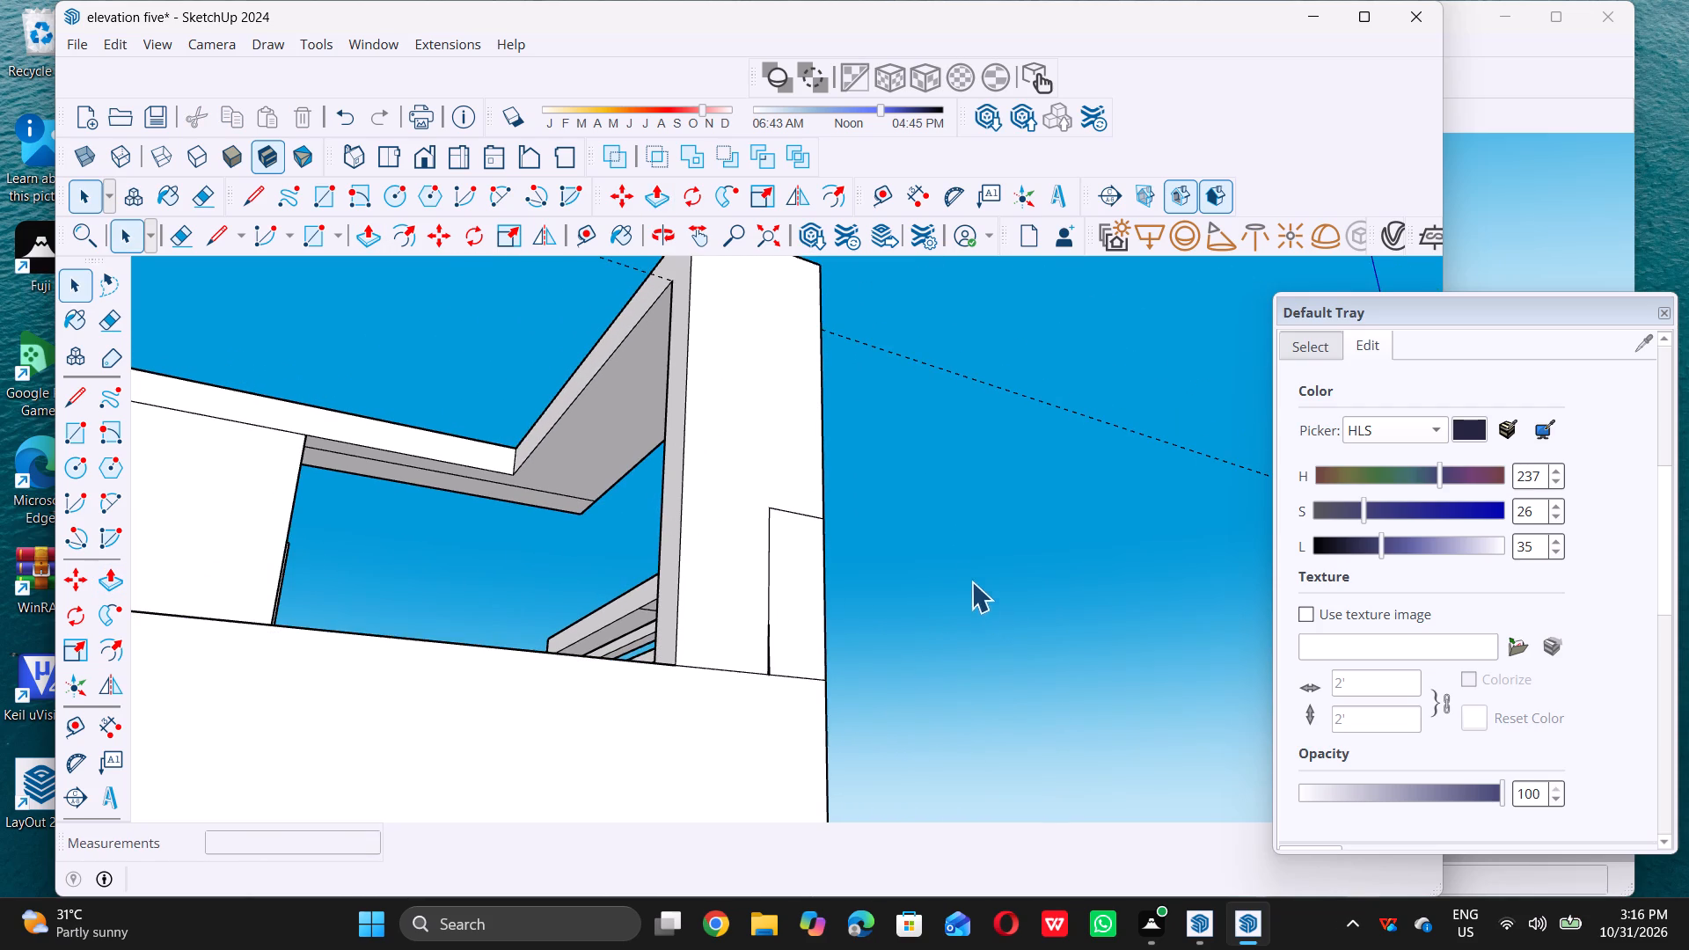
{"action": "scroll", "coordinate": [955, 564], "scroll_direction": "down", "scroll_amount": 7}
{"action": "middle_click_drag", "start_coordinate": [953, 559], "coordinate": [301, 684]}
{"action": "scroll", "coordinate": [525, 620], "scroll_direction": "down", "scroll_amount": 5}
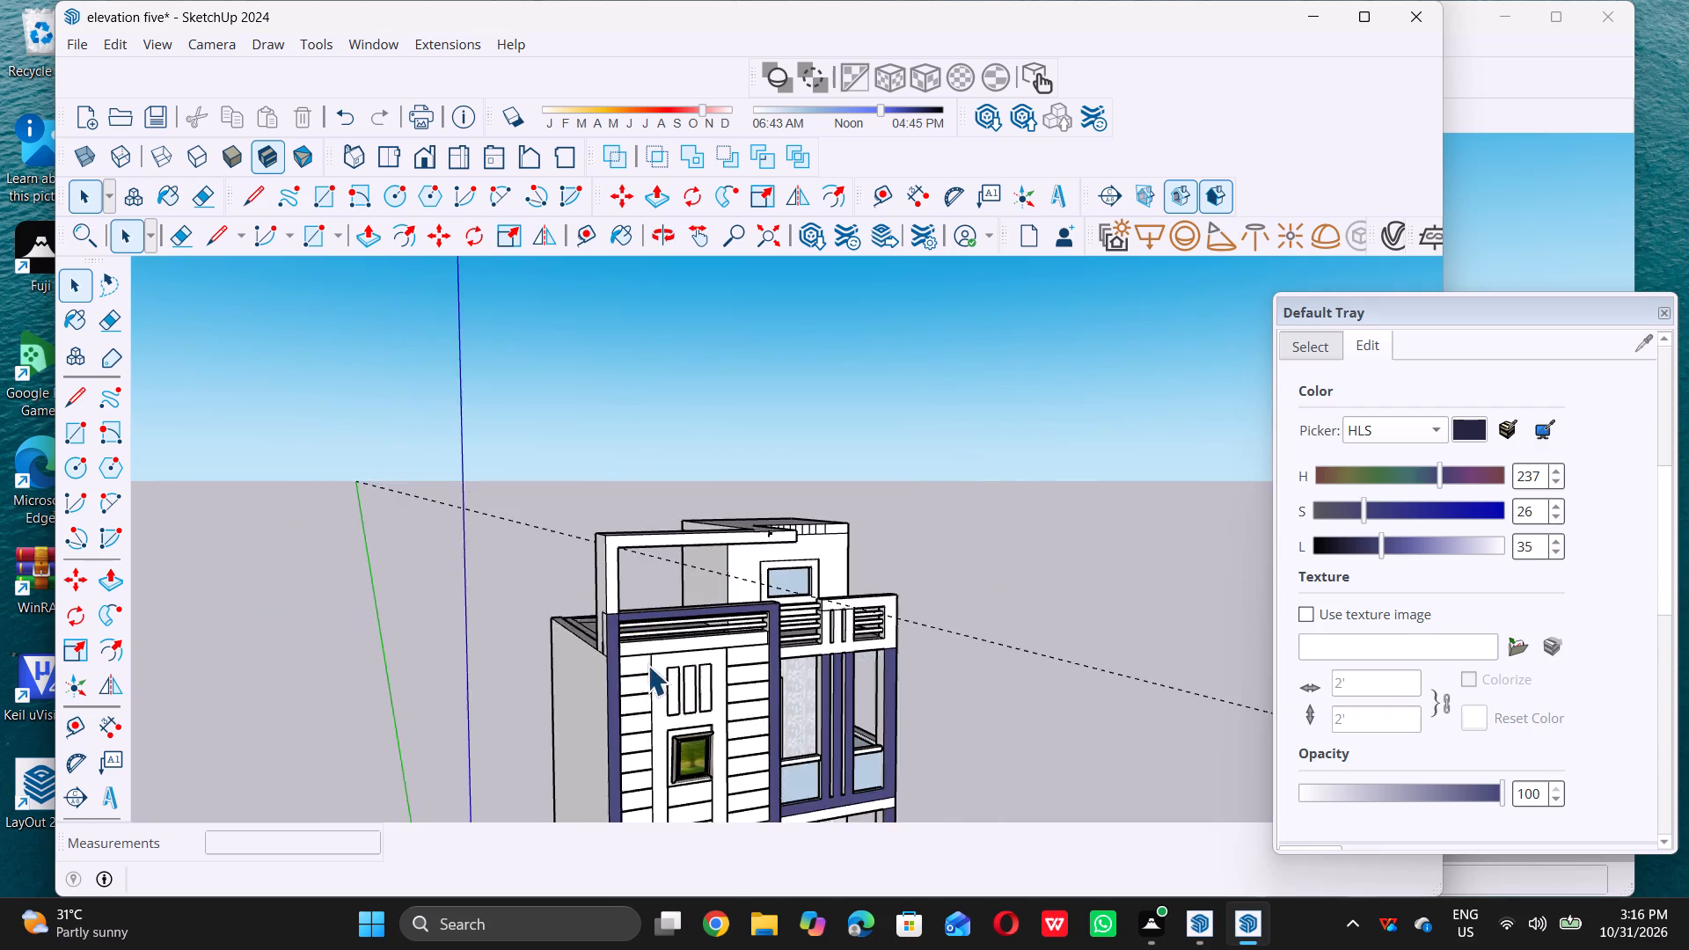
{"action": "middle_click_drag", "start_coordinate": [647, 660], "coordinate": [436, 581]}
{"action": "middle_click", "coordinate": [436, 581]}
{"action": "middle_click_drag", "start_coordinate": [824, 586], "coordinate": [844, 739]}
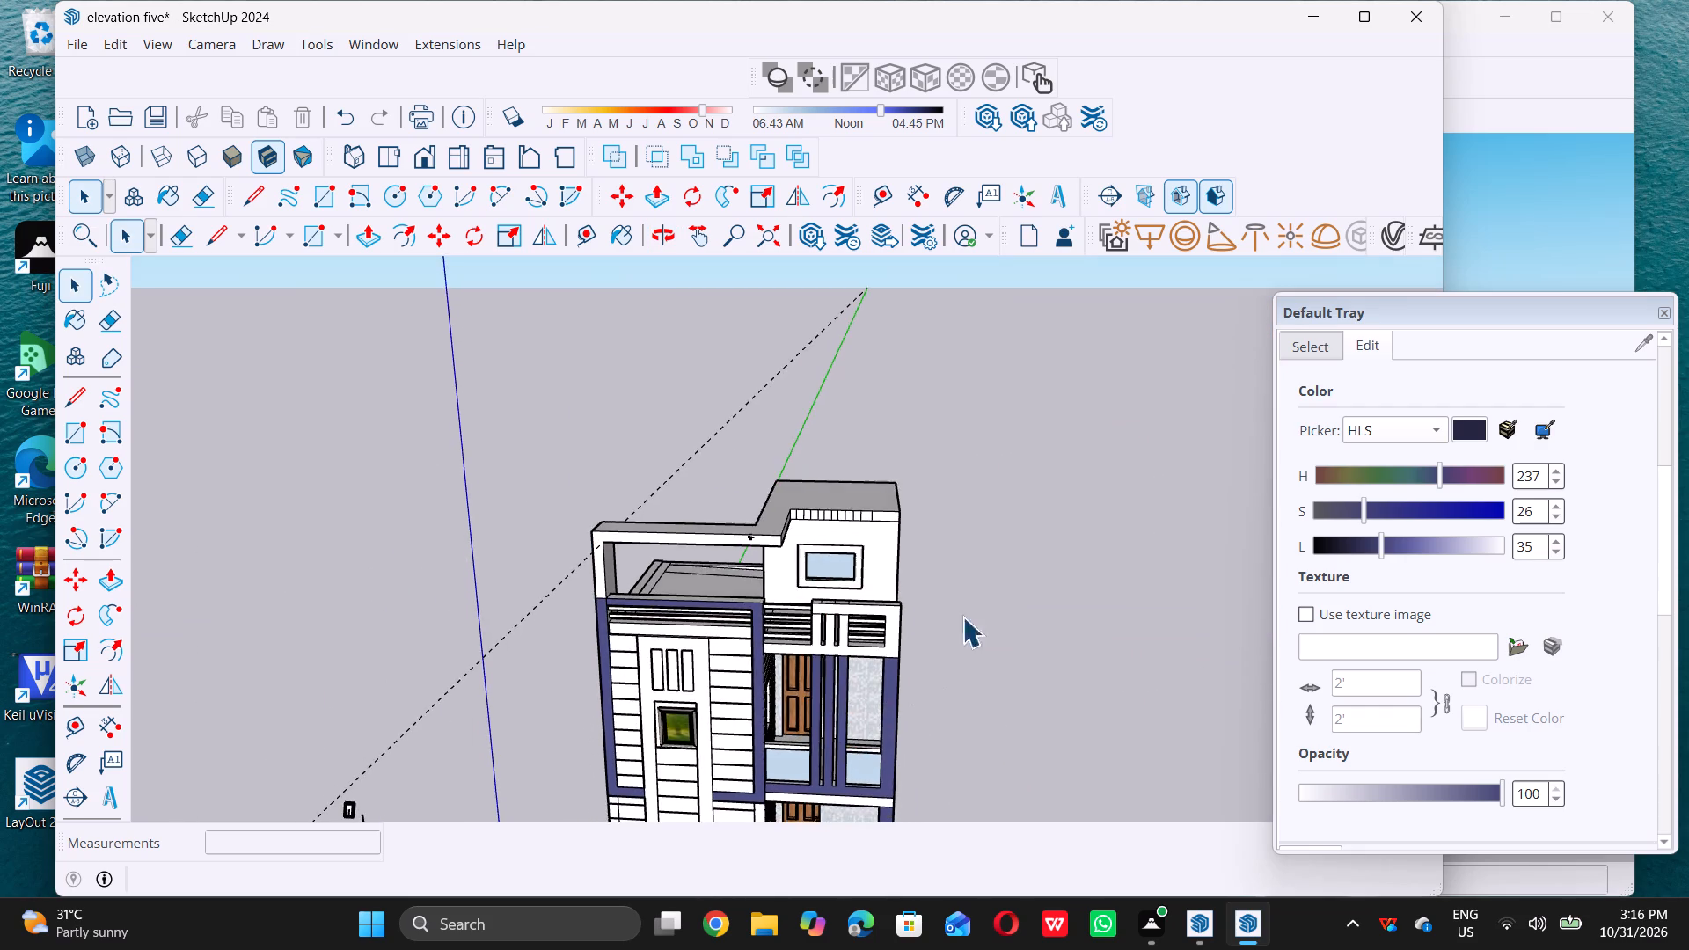
{"action": "scroll", "coordinate": [973, 574], "scroll_direction": "up", "scroll_amount": 6}
{"action": "scroll", "coordinate": [705, 564], "scroll_direction": "down", "scroll_amount": 5}
{"action": "middle_click_drag", "start_coordinate": [515, 550], "coordinate": [530, 533]}
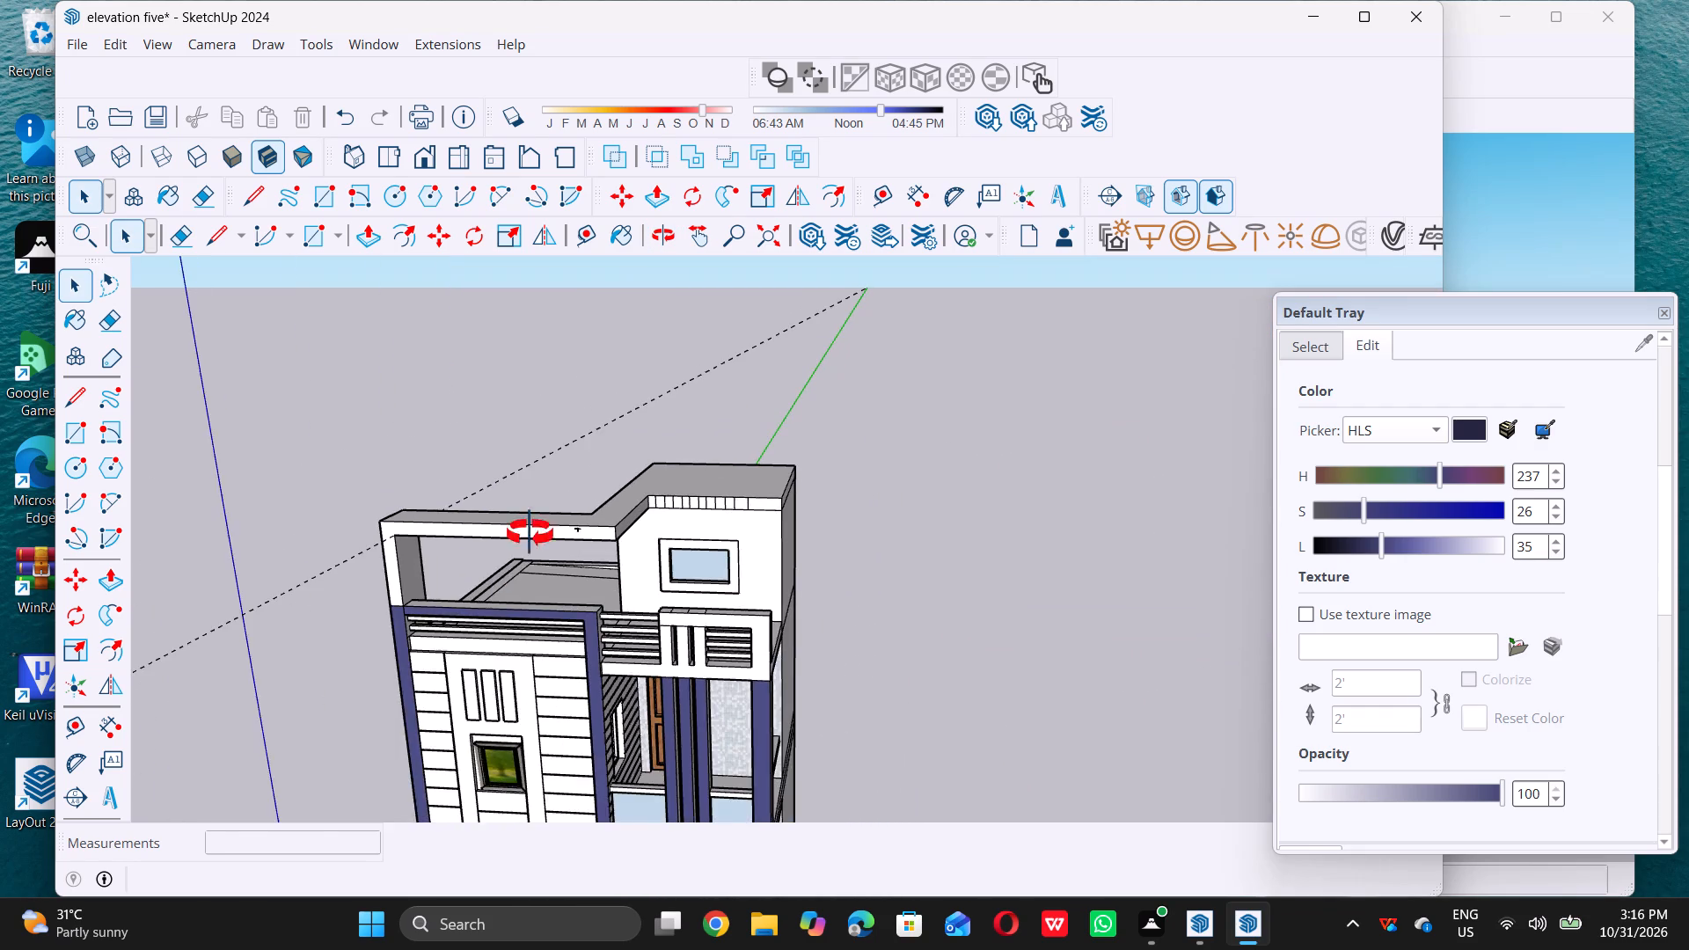
{"action": "middle_click_drag", "start_coordinate": [530, 533], "coordinate": [676, 406]}
{"action": "middle_click", "coordinate": [674, 407]}
{"action": "middle_click_drag", "start_coordinate": [670, 433], "coordinate": [694, 370]}
{"action": "middle_click", "coordinate": [694, 370]}
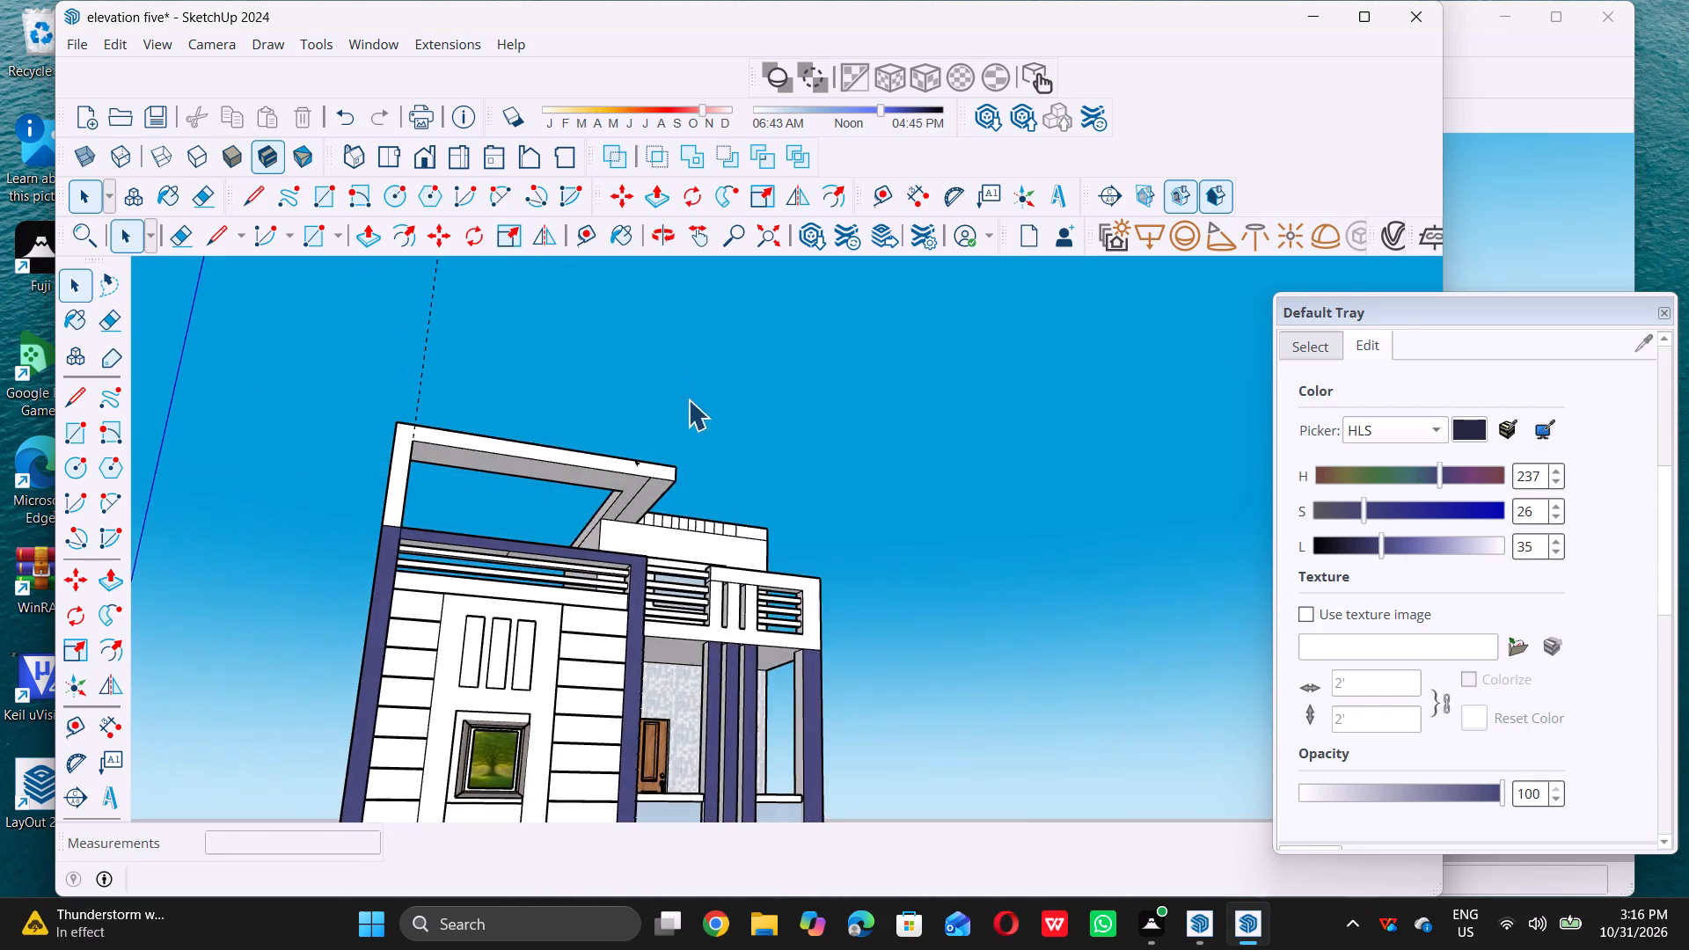
{"action": "scroll", "coordinate": [645, 471], "scroll_direction": "up", "scroll_amount": 13}
{"action": "scroll", "coordinate": [678, 493], "scroll_direction": "down", "scroll_amount": 7}
{"action": "middle_click_drag", "start_coordinate": [759, 512], "coordinate": [724, 527]}
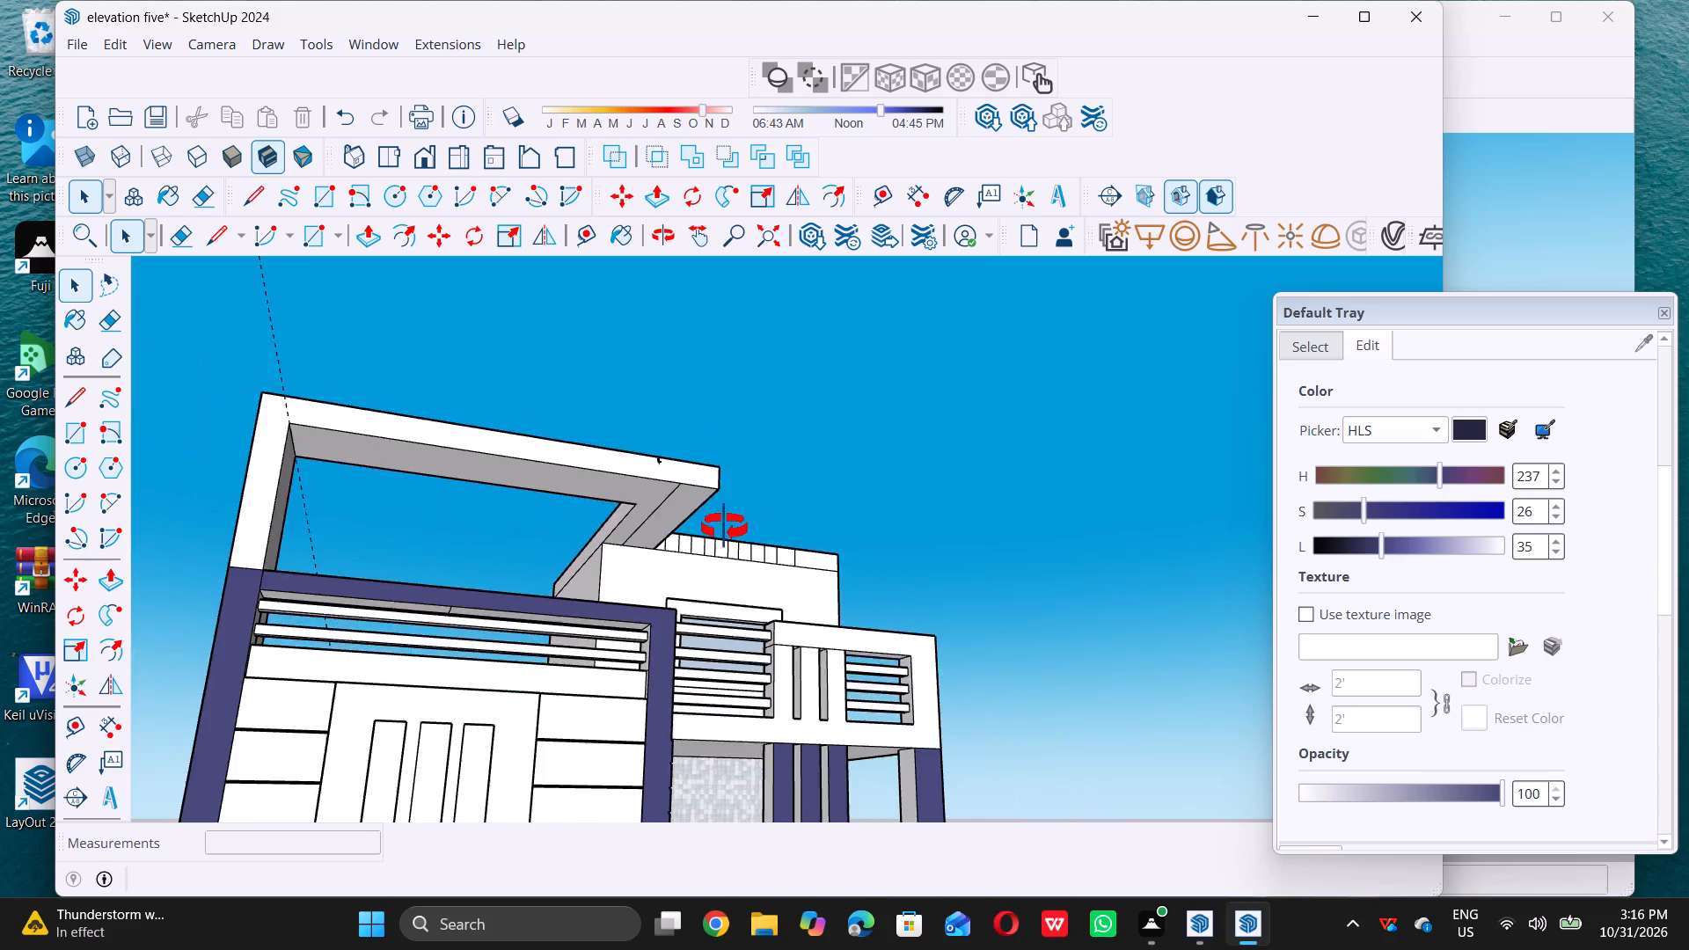
{"action": "middle_click_drag", "start_coordinate": [724, 527], "coordinate": [650, 648]}
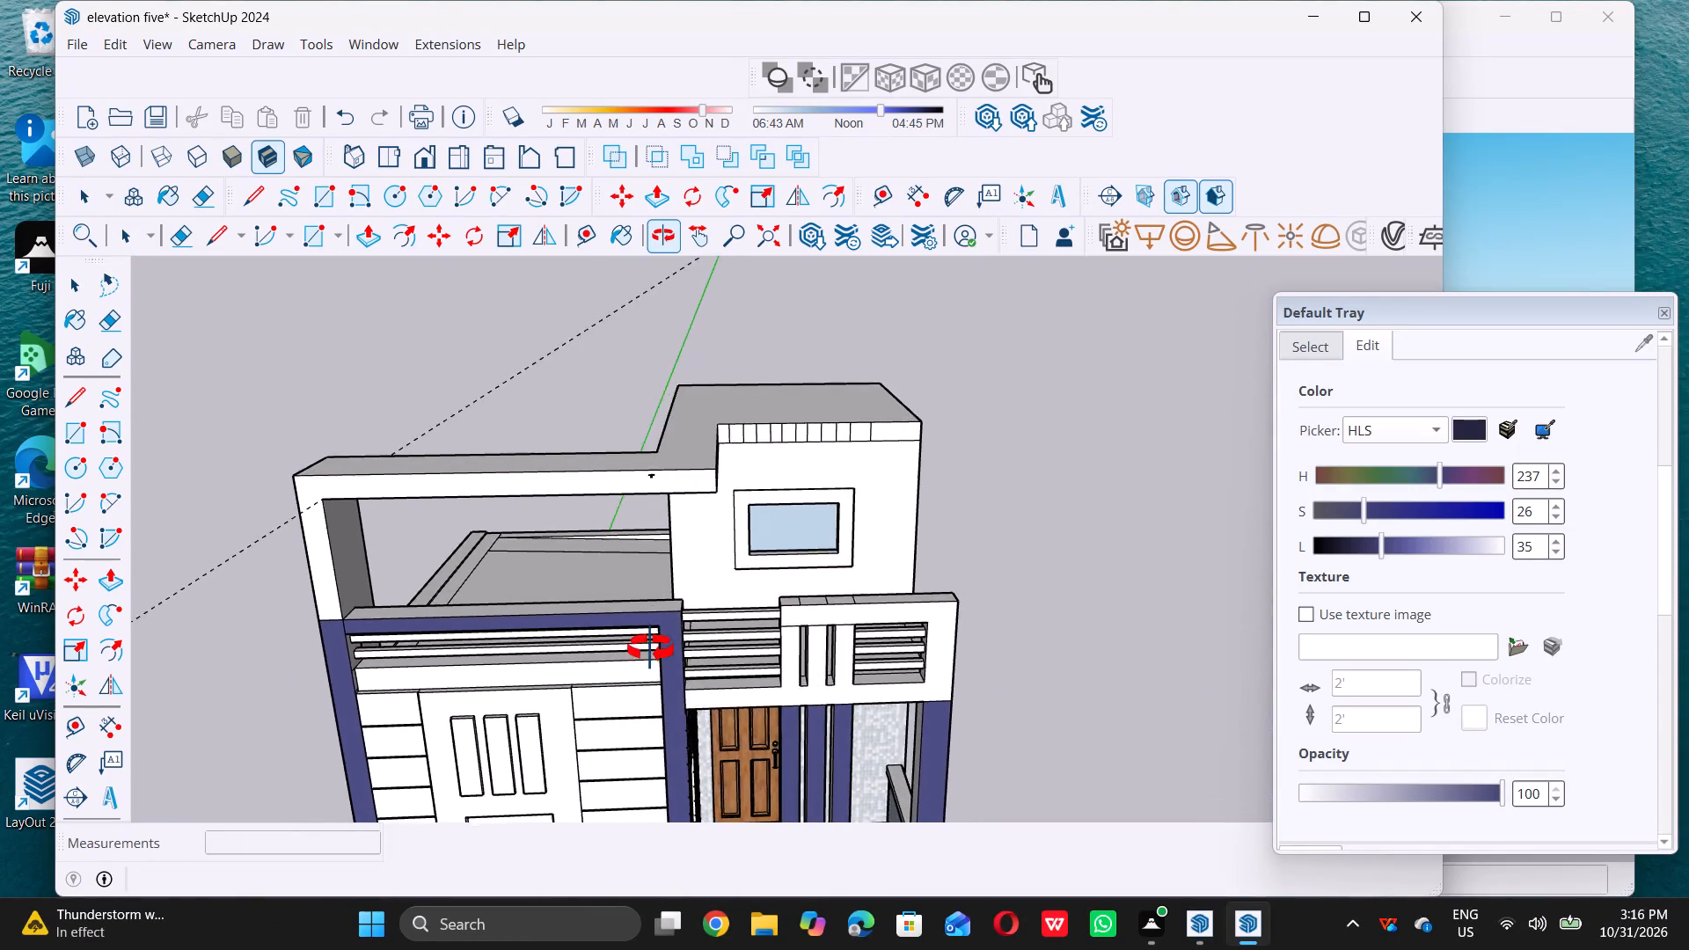
{"action": "middle_click_drag", "start_coordinate": [650, 648], "coordinate": [612, 461]}
{"action": "scroll", "coordinate": [753, 522], "scroll_direction": "up", "scroll_amount": 8}
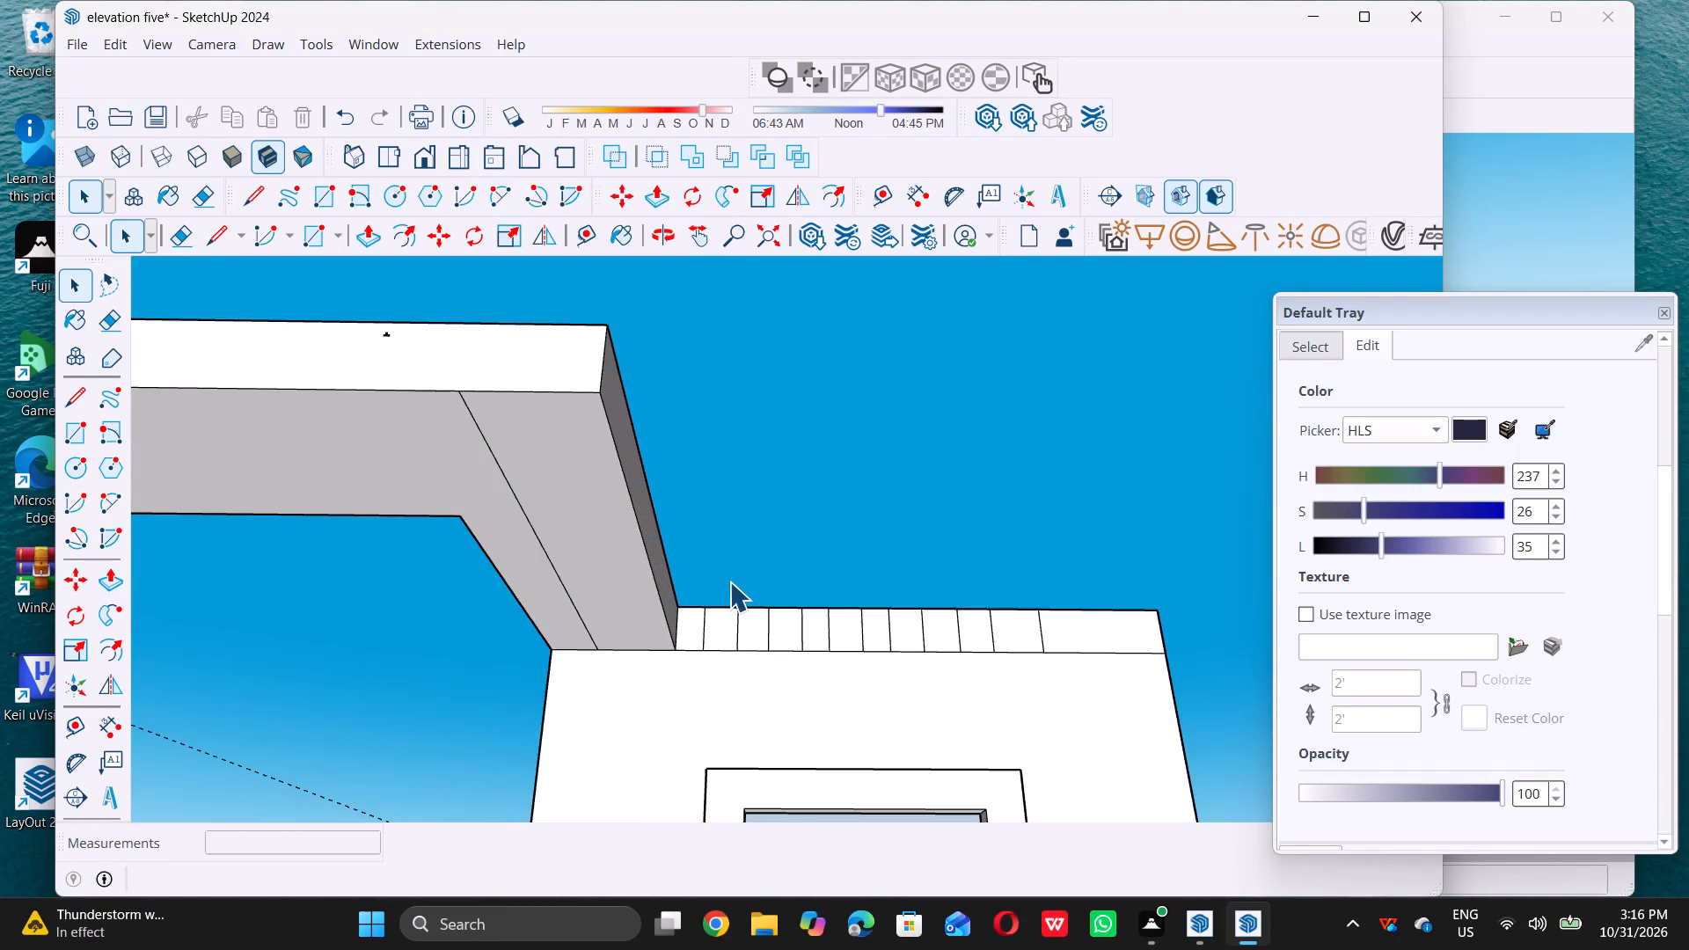
{"action": "scroll", "coordinate": [650, 497], "scroll_direction": "down", "scroll_amount": 6}
{"action": "middle_click_drag", "start_coordinate": [651, 453], "coordinate": [623, 712]}
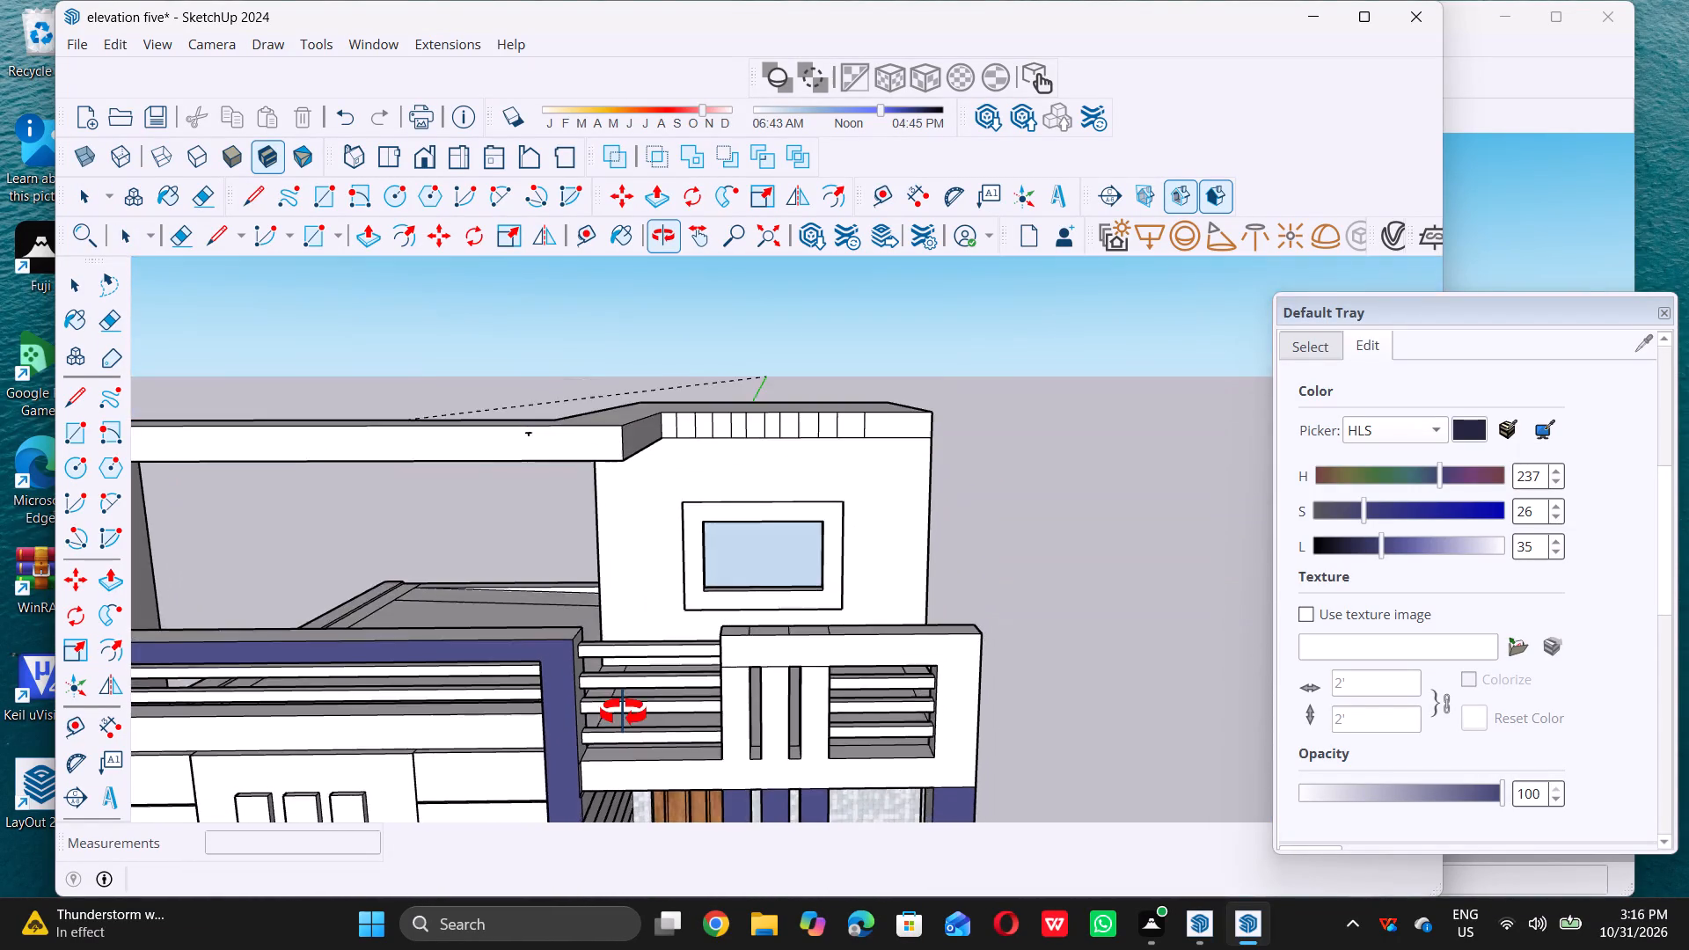
{"action": "middle_click_drag", "start_coordinate": [623, 712], "coordinate": [620, 715]}
{"action": "scroll", "coordinate": [684, 418], "scroll_direction": "up", "scroll_amount": 10}
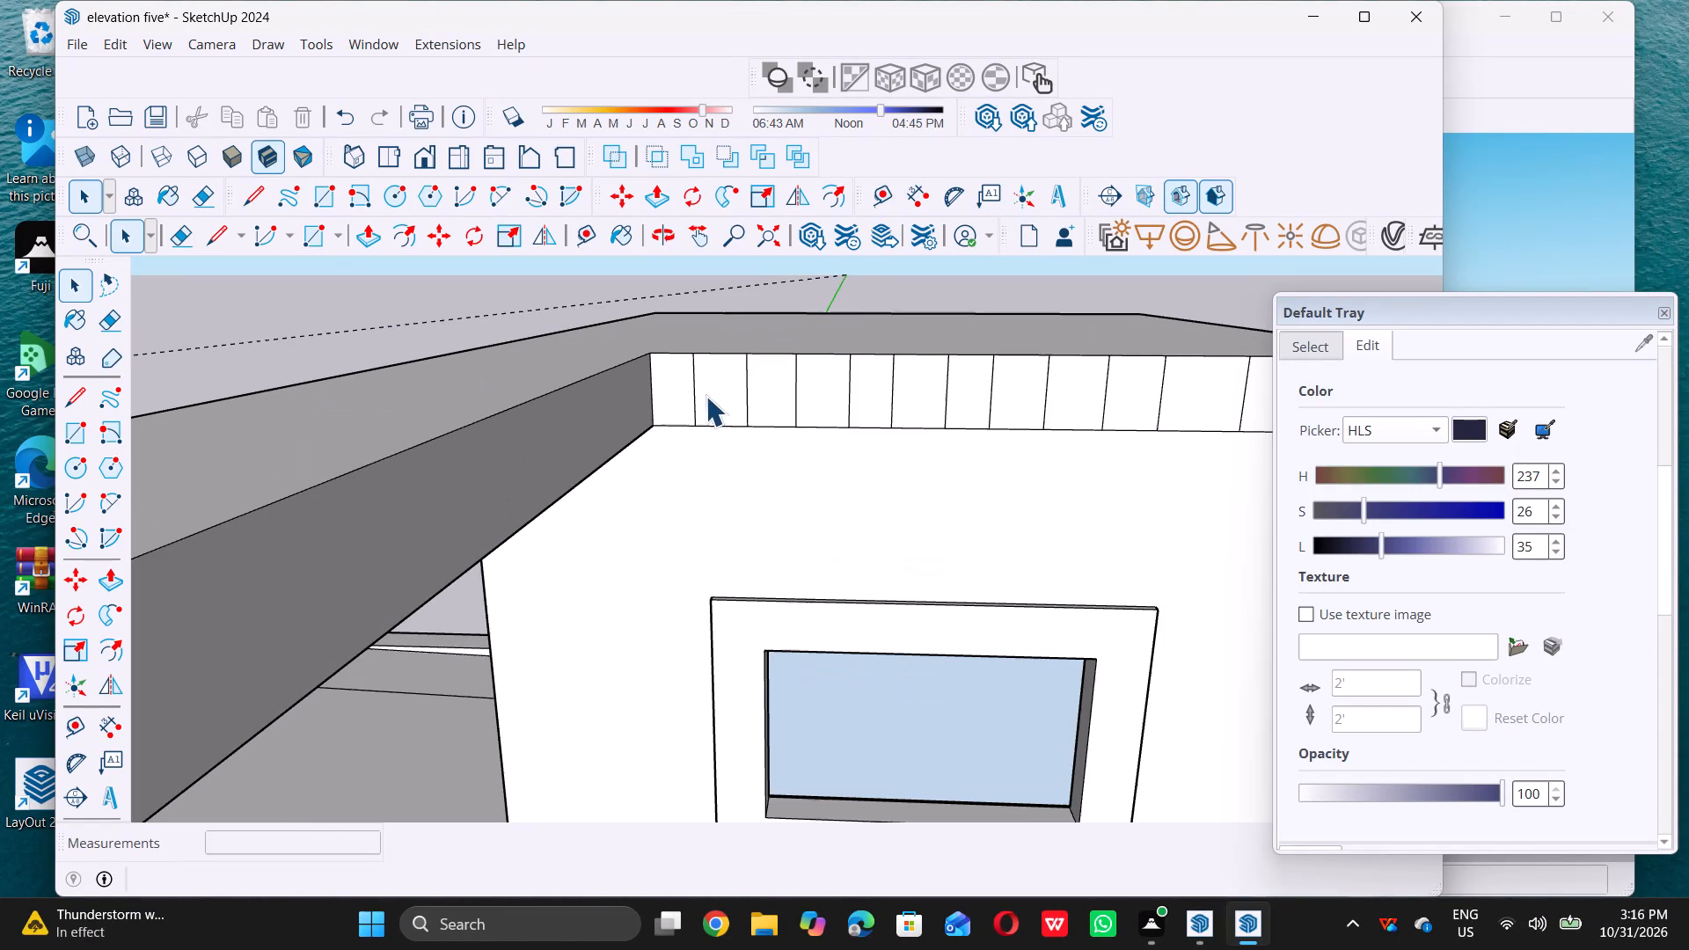
{"action": "left_click", "coordinate": [714, 399]}
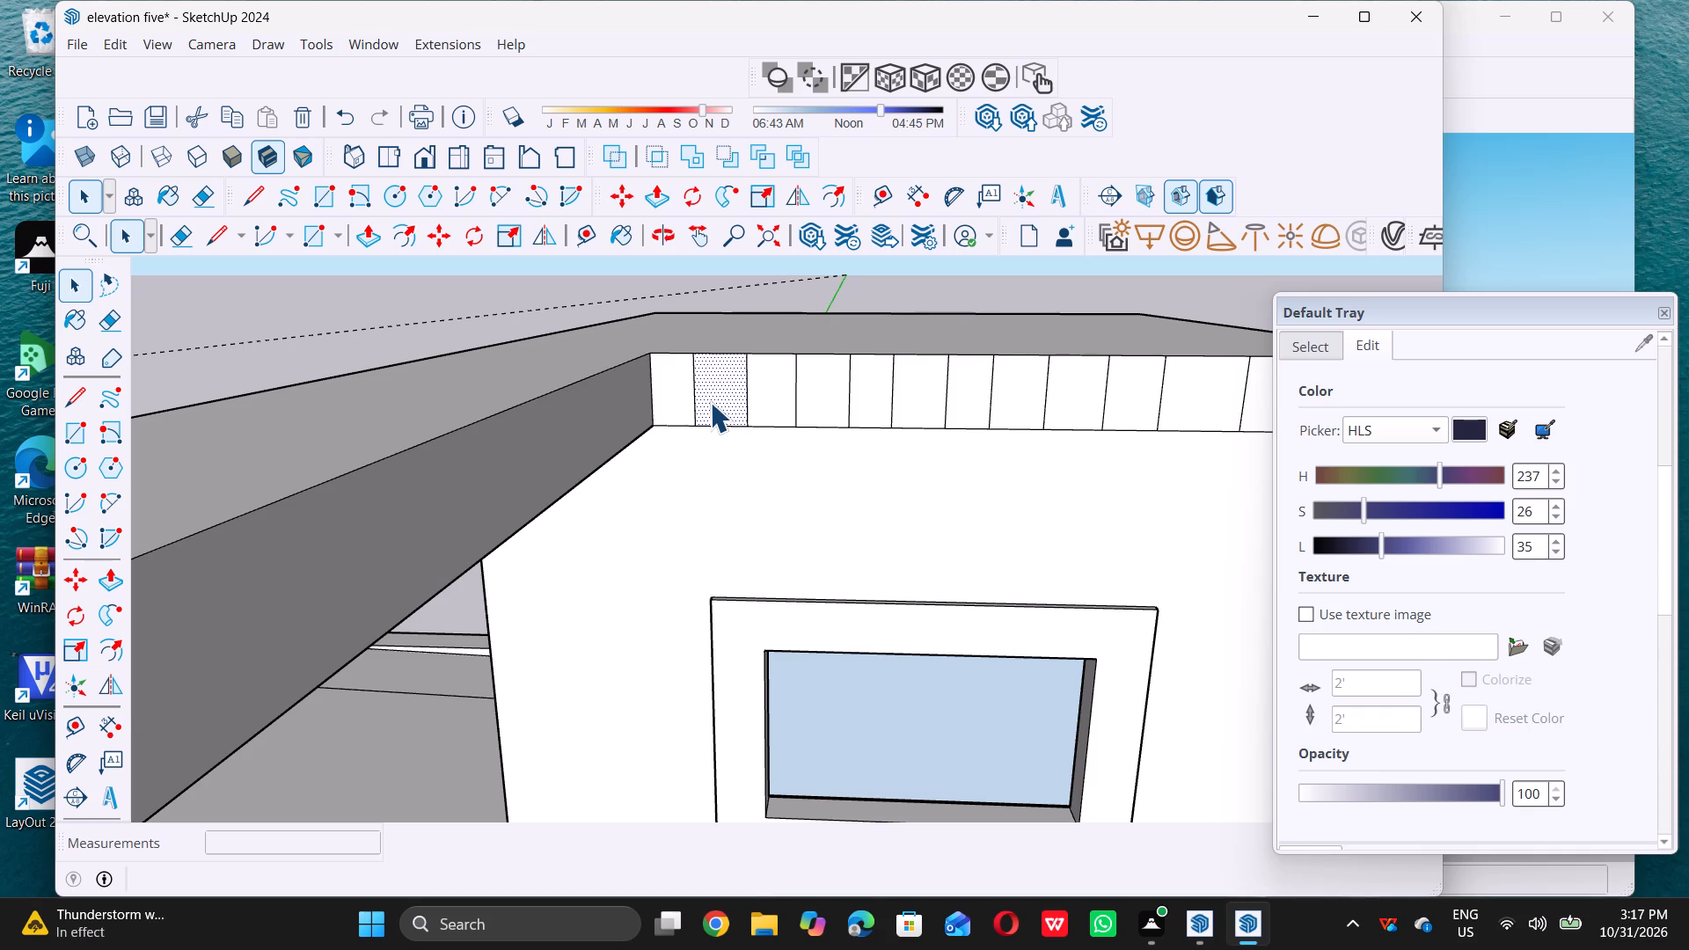
Draw a 2' line across the roof beam's top from its inner corner and continue it 9" down the outer side face.
{"action": "scroll", "coordinate": [723, 392], "scroll_direction": "down", "scroll_amount": 12}
{"action": "middle_click_drag", "start_coordinate": [742, 382], "coordinate": [450, 387]}
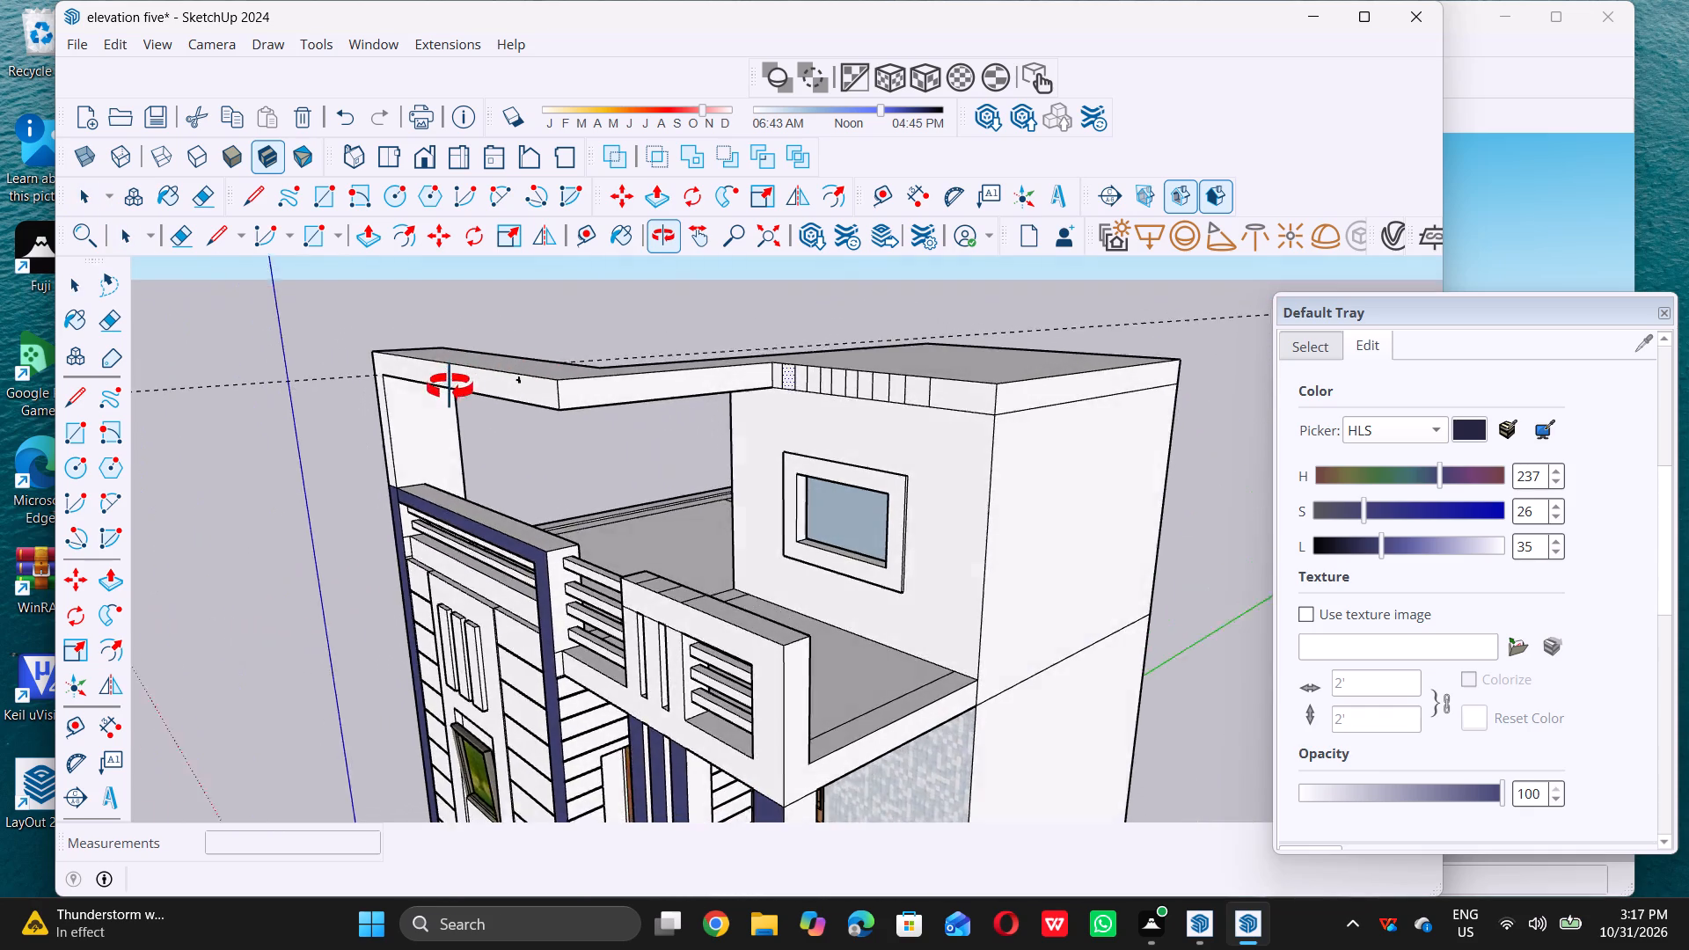
{"action": "middle_click_drag", "start_coordinate": [450, 387], "coordinate": [253, 420]}
{"action": "middle_click", "coordinate": [253, 420]}
{"action": "middle_click_drag", "start_coordinate": [691, 366], "coordinate": [666, 382]}
{"action": "scroll", "coordinate": [662, 374], "scroll_direction": "up", "scroll_amount": 8}
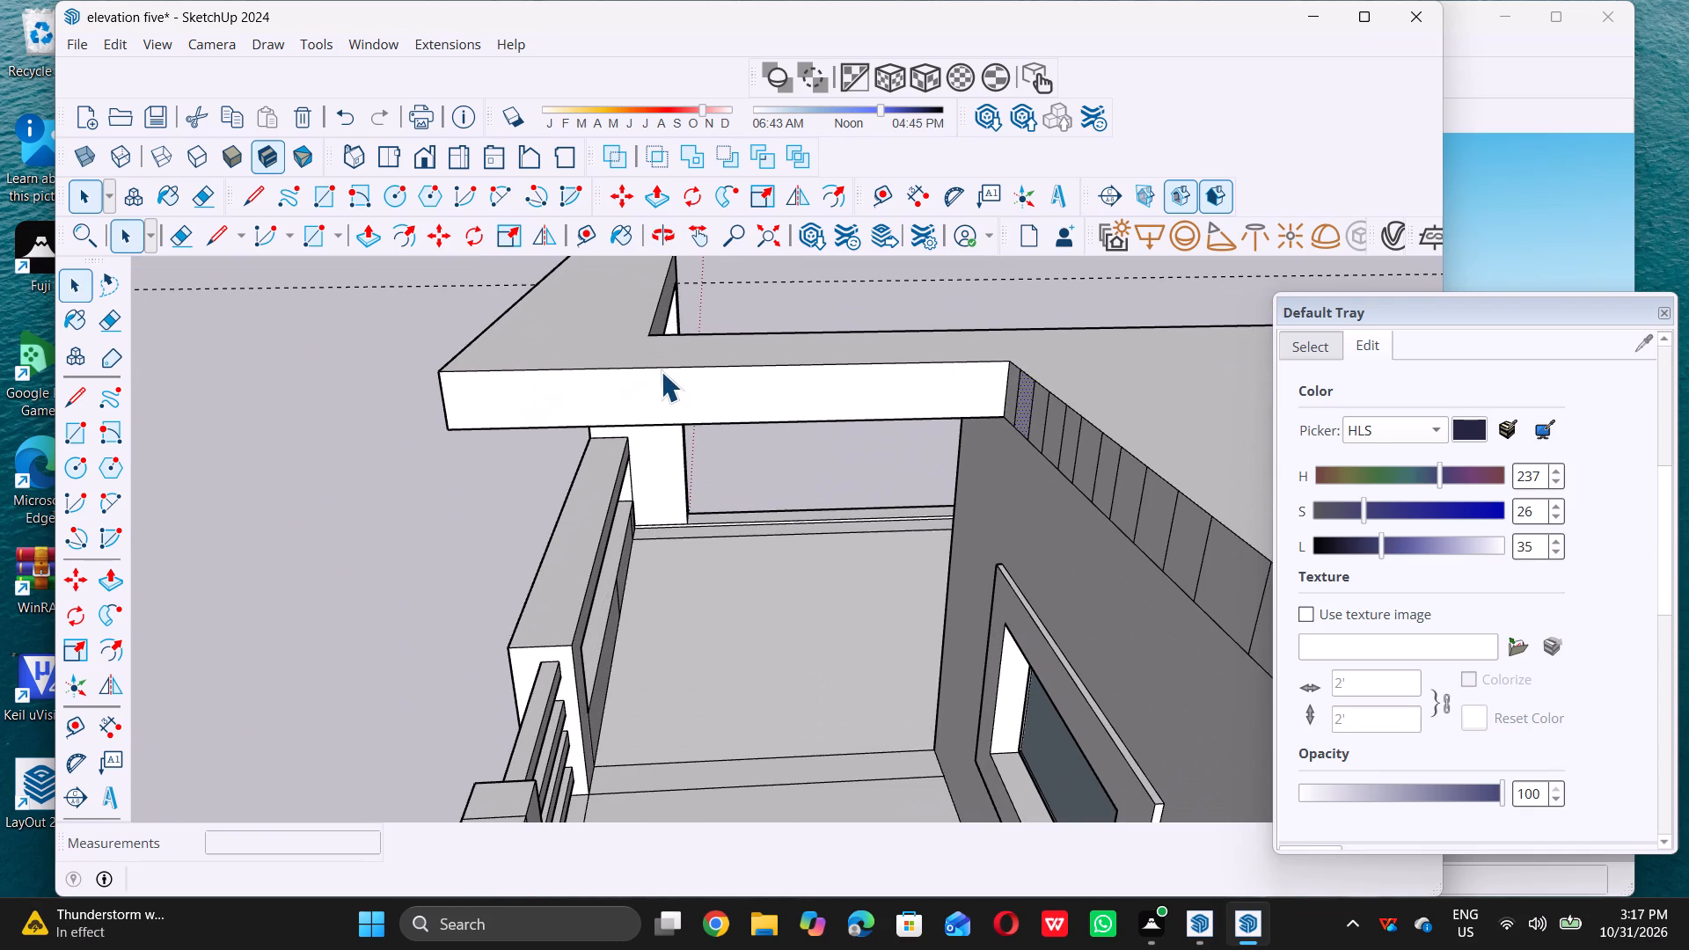
{"action": "key", "text": "l"}
{"action": "double_click", "coordinate": [656, 333]}
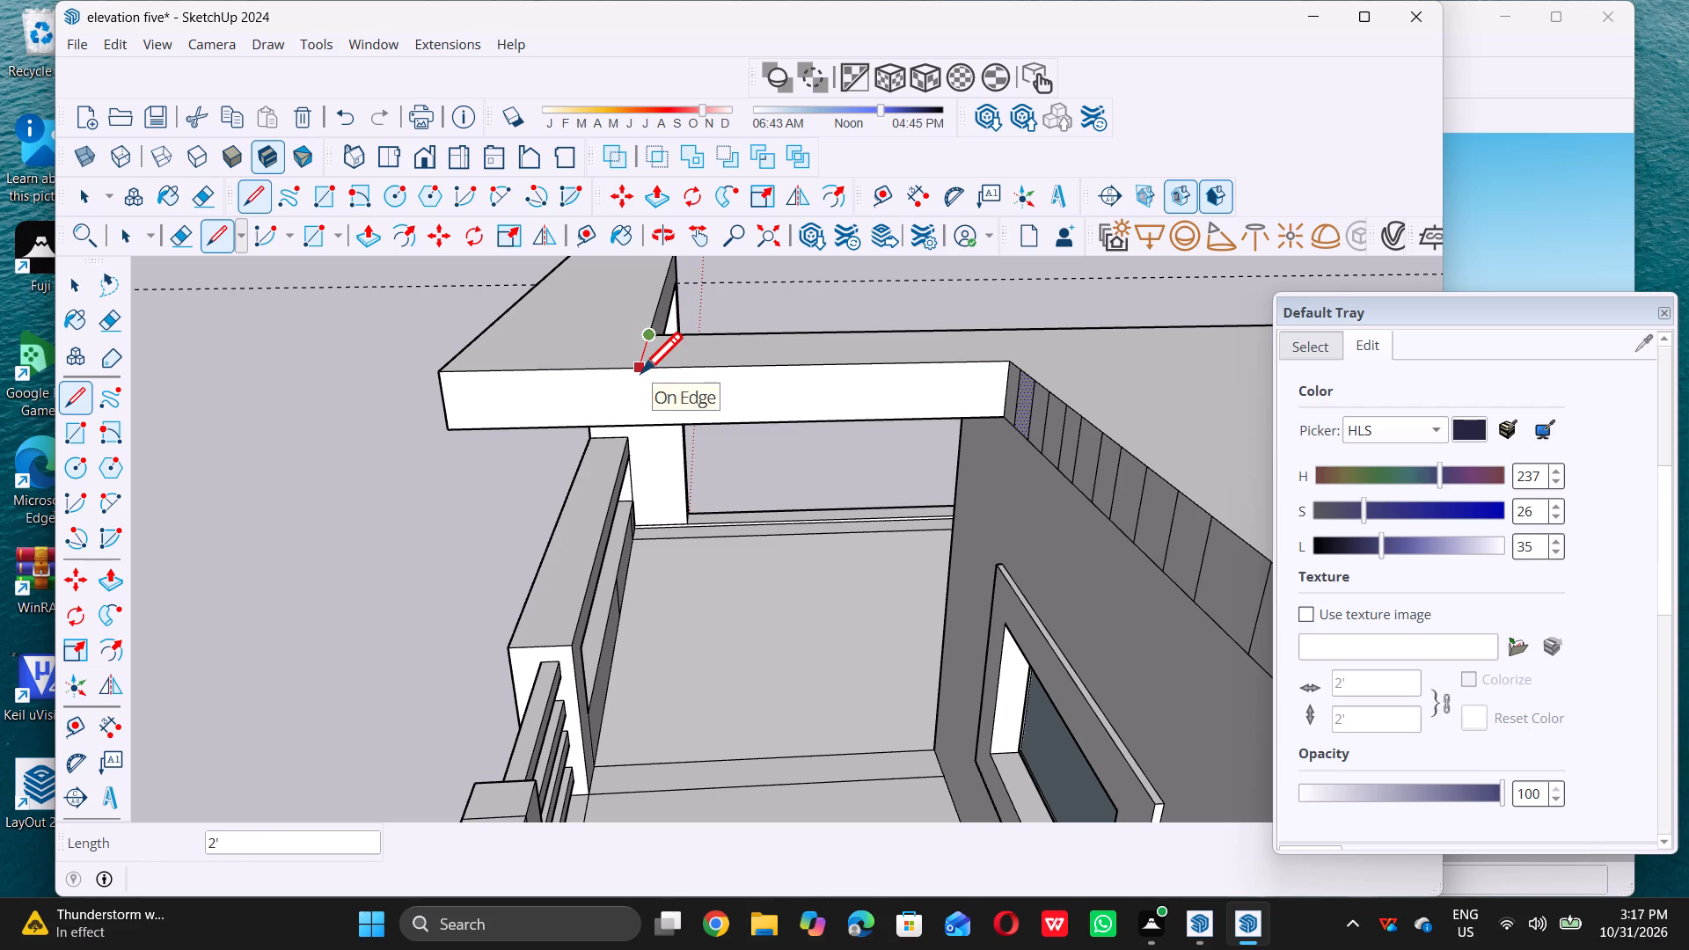
{"action": "left_click", "coordinate": [641, 372]}
{"action": "left_click", "coordinate": [640, 373]}
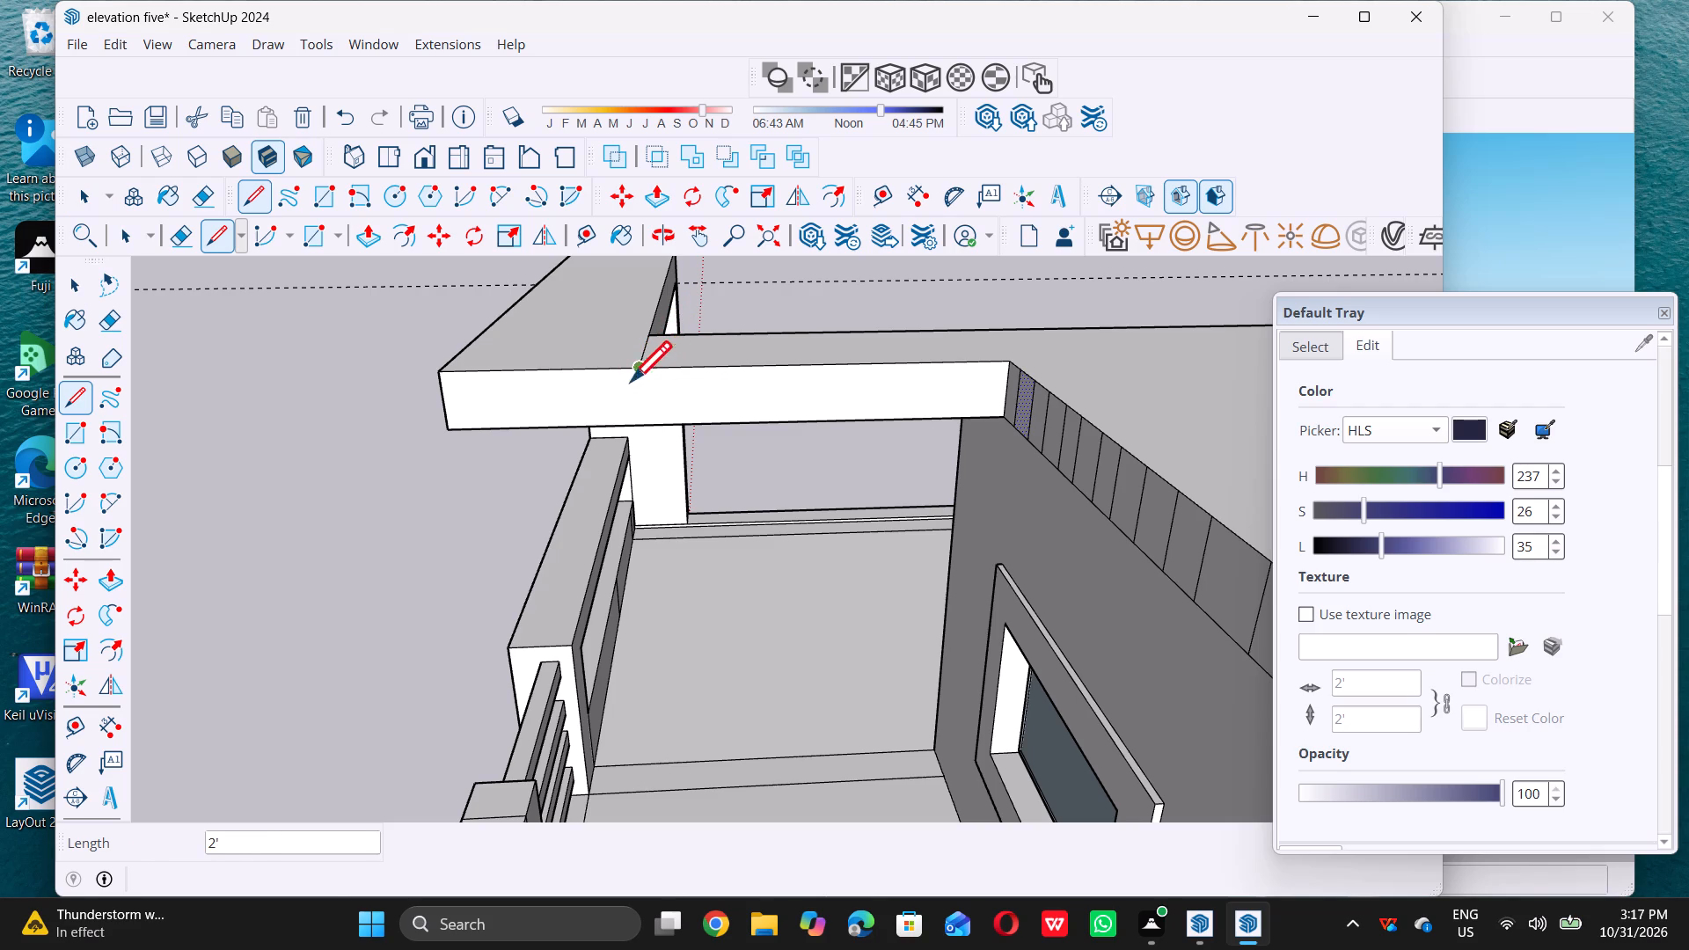
{"action": "double_click", "coordinate": [640, 422]}
{"action": "key", "text": "space"}
{"action": "scroll", "coordinate": [647, 410], "scroll_direction": "down", "scroll_amount": 17}
{"action": "middle_click_drag", "start_coordinate": [611, 436], "coordinate": [837, 442]}
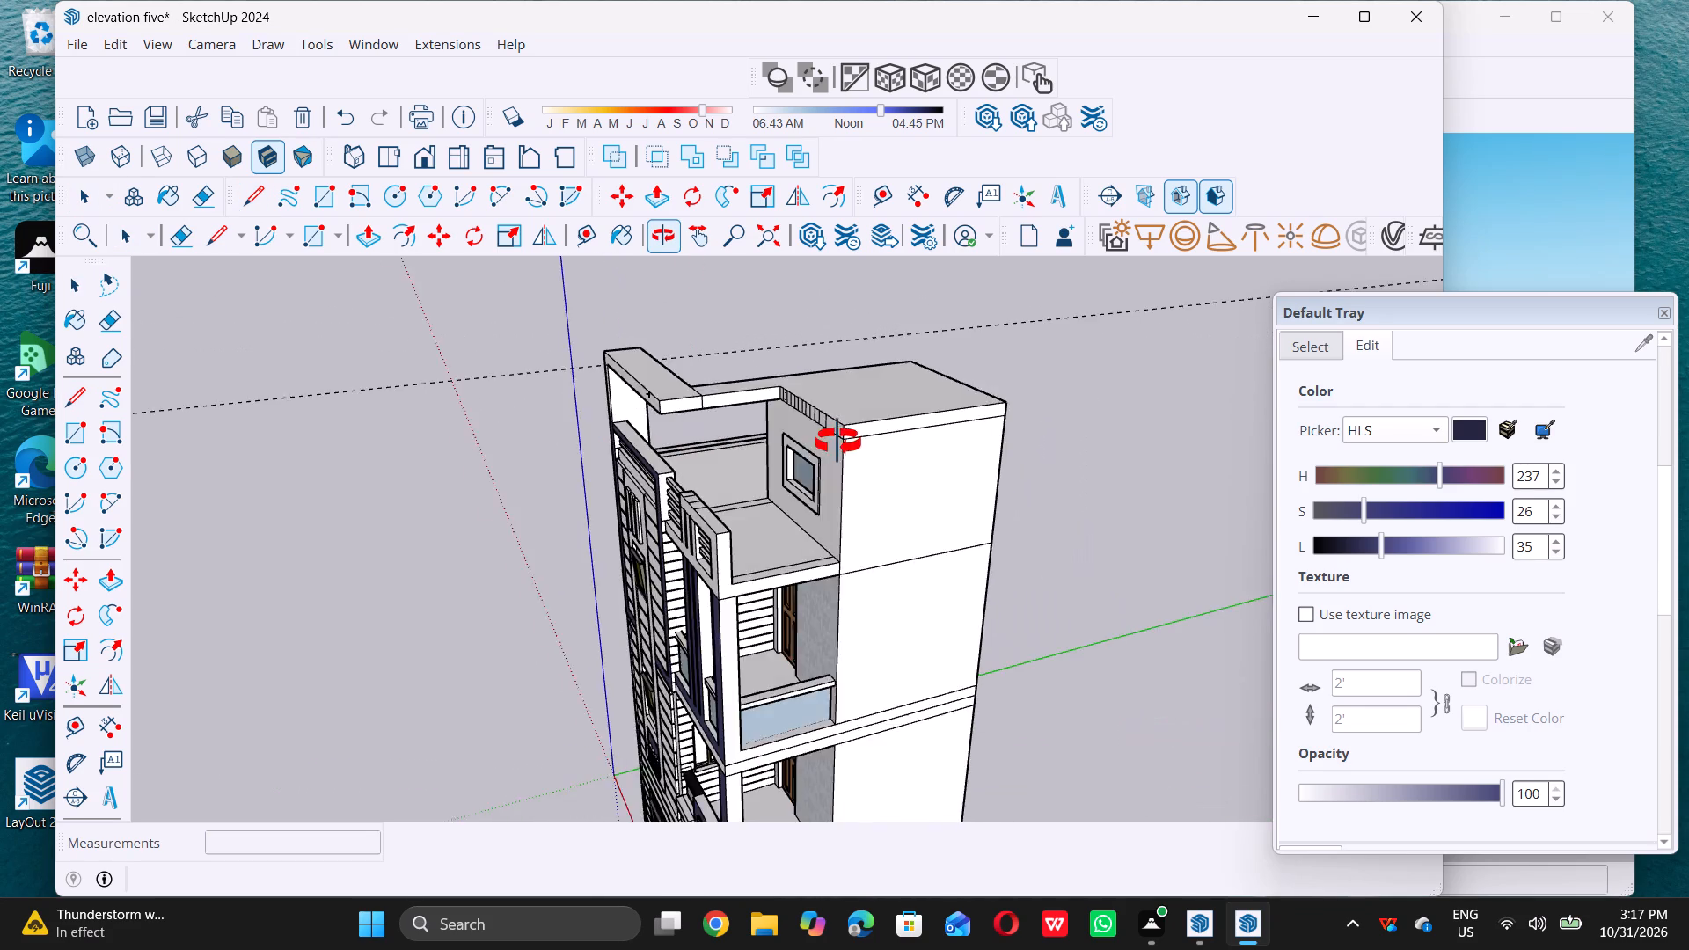
Extrude the 2' end section of the roof beam's side face over the terrace, the final pull about 5' 4 15/16" to the tower's outer corner.
{"action": "middle_click_drag", "start_coordinate": [837, 442], "coordinate": [857, 436]}
{"action": "scroll", "coordinate": [774, 413], "scroll_direction": "up", "scroll_amount": 8}
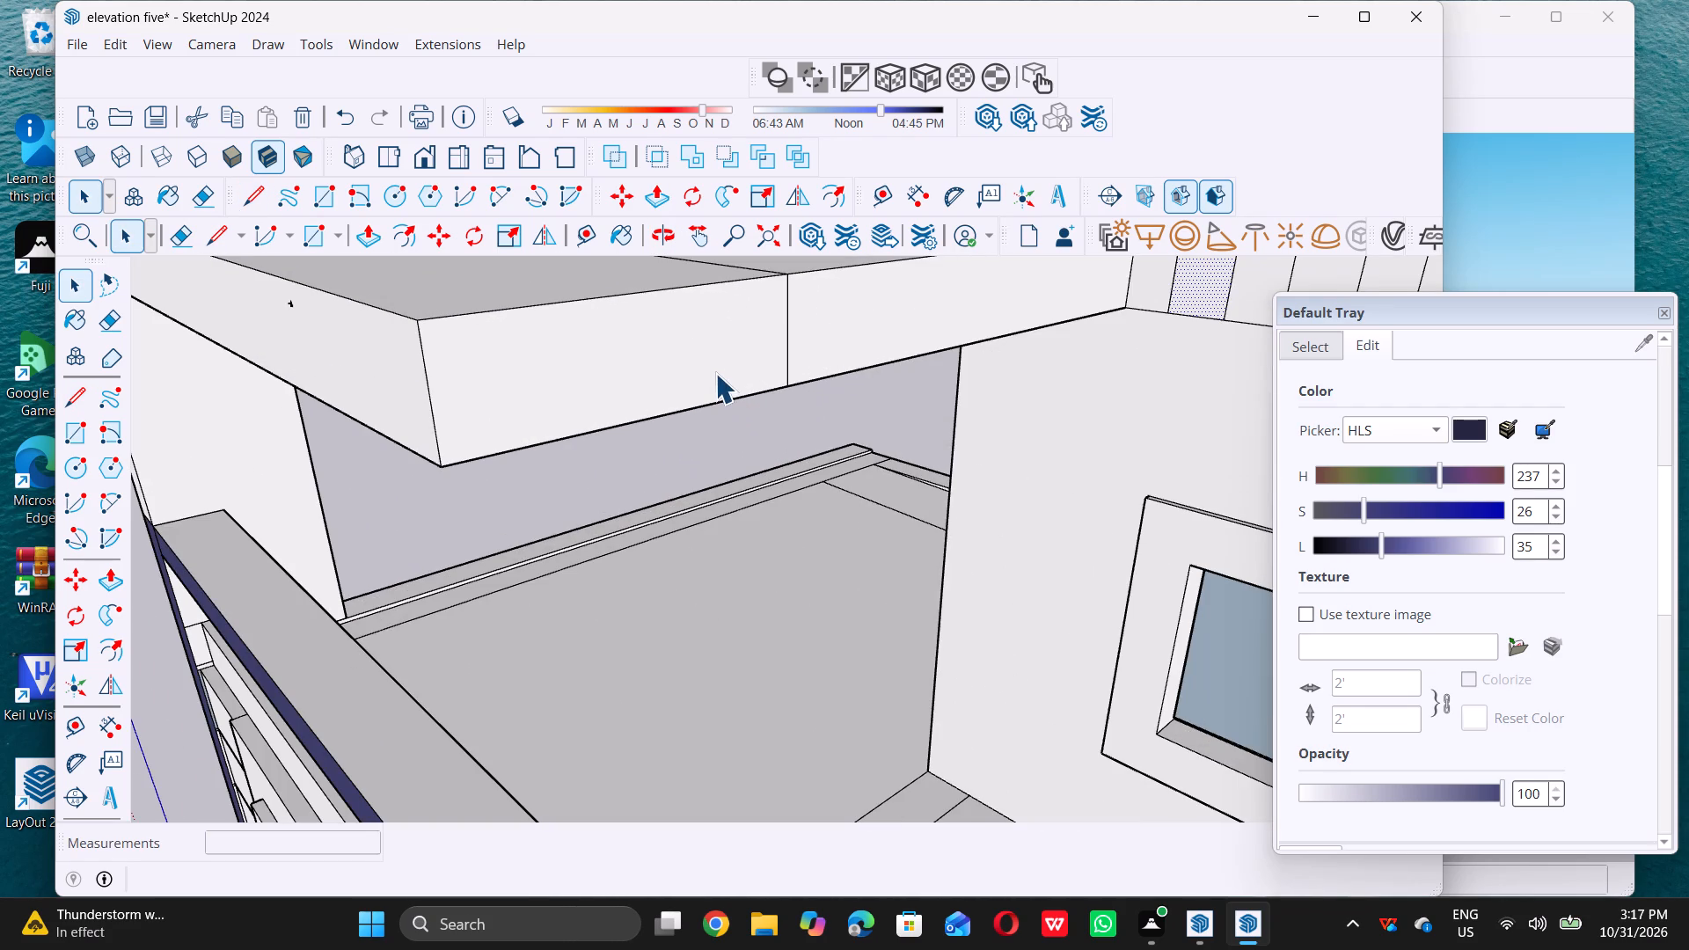
{"action": "double_click", "coordinate": [715, 373]}
{"action": "key", "text": "p"}
{"action": "double_click", "coordinate": [718, 363]}
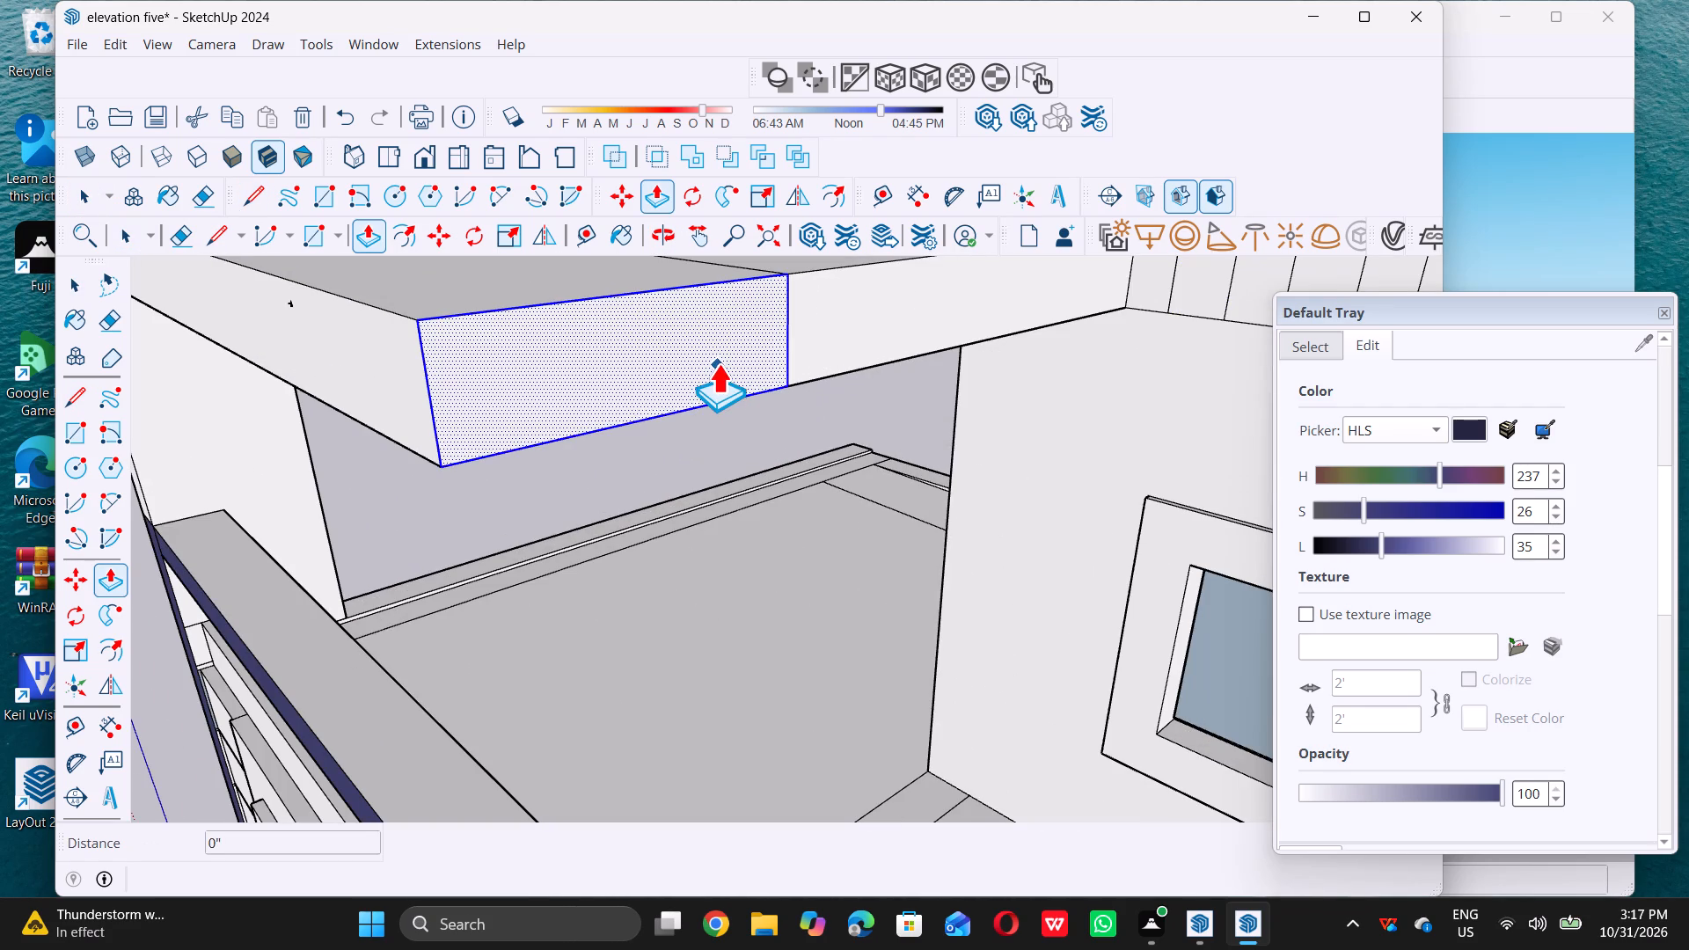
{"action": "scroll", "coordinate": [718, 363], "scroll_direction": "down", "scroll_amount": 7}
{"action": "left_click", "coordinate": [798, 407]}
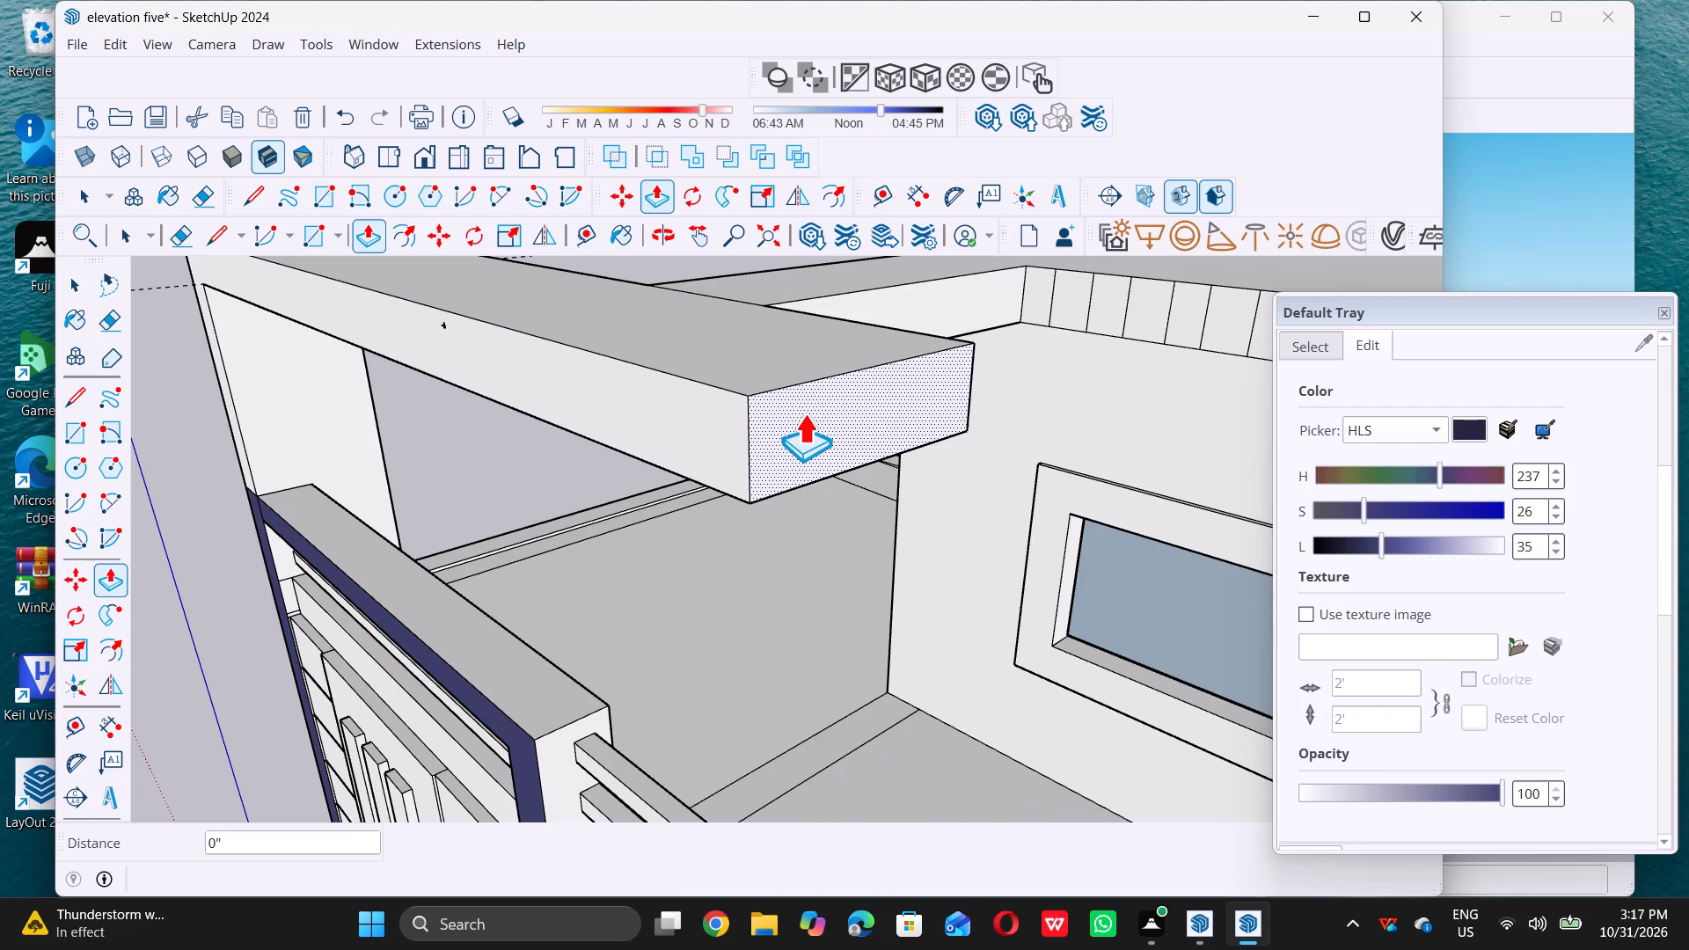
{"action": "scroll", "coordinate": [822, 431], "scroll_direction": "down", "scroll_amount": 20}
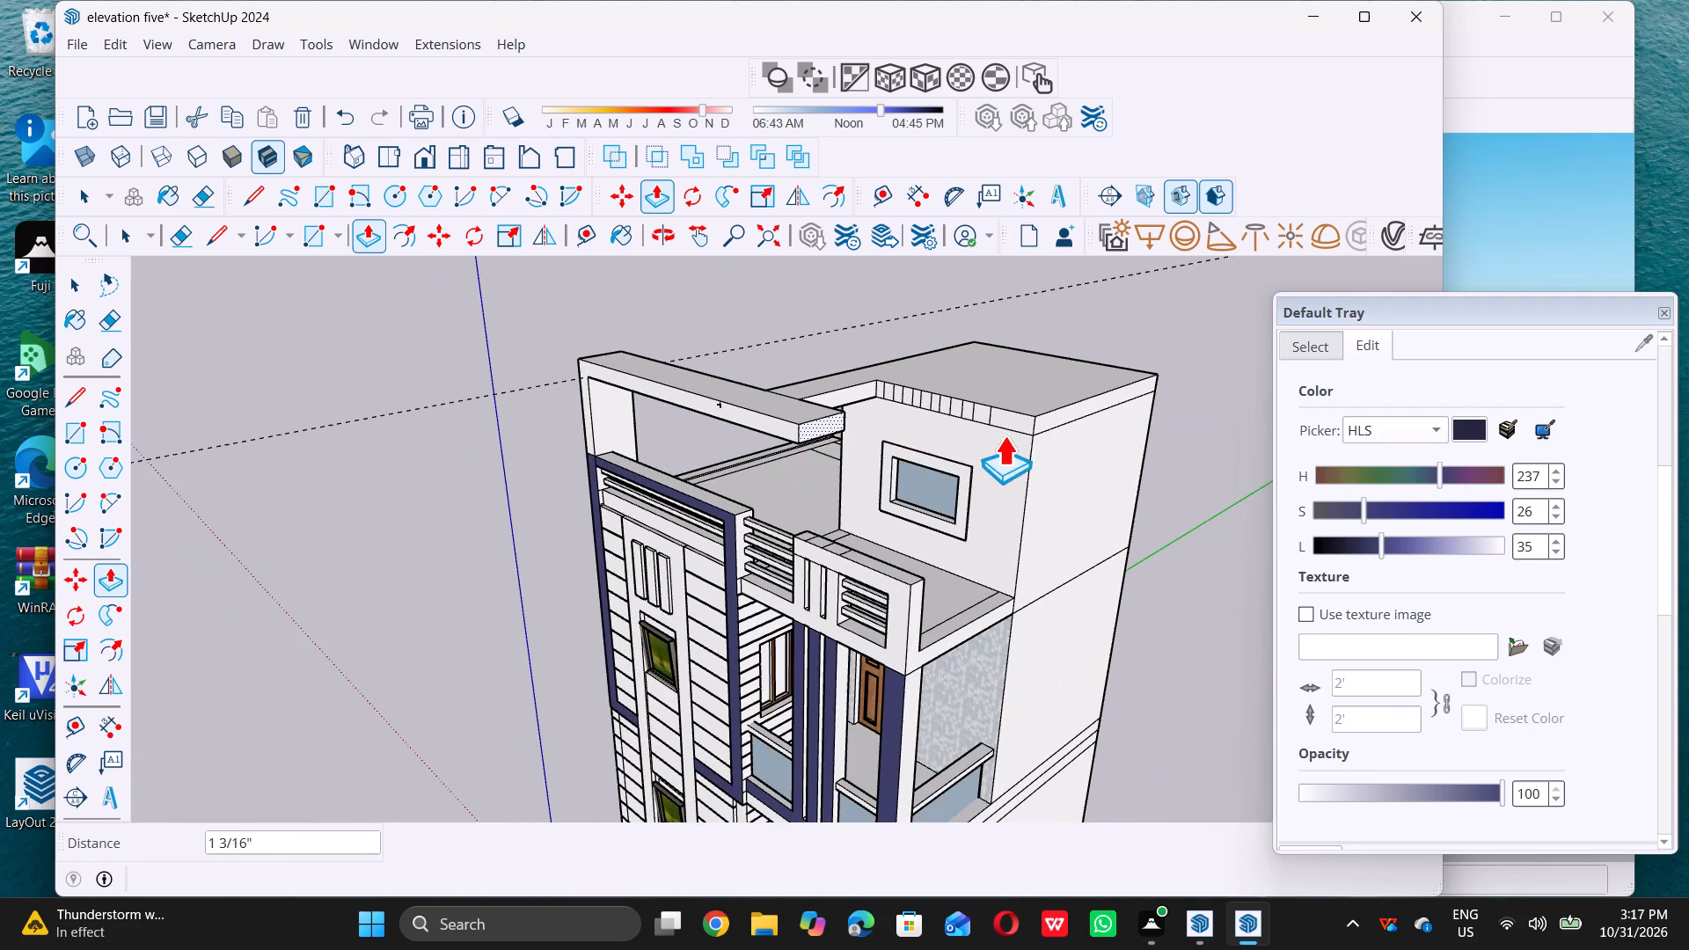
{"action": "left_click", "coordinate": [1037, 415]}
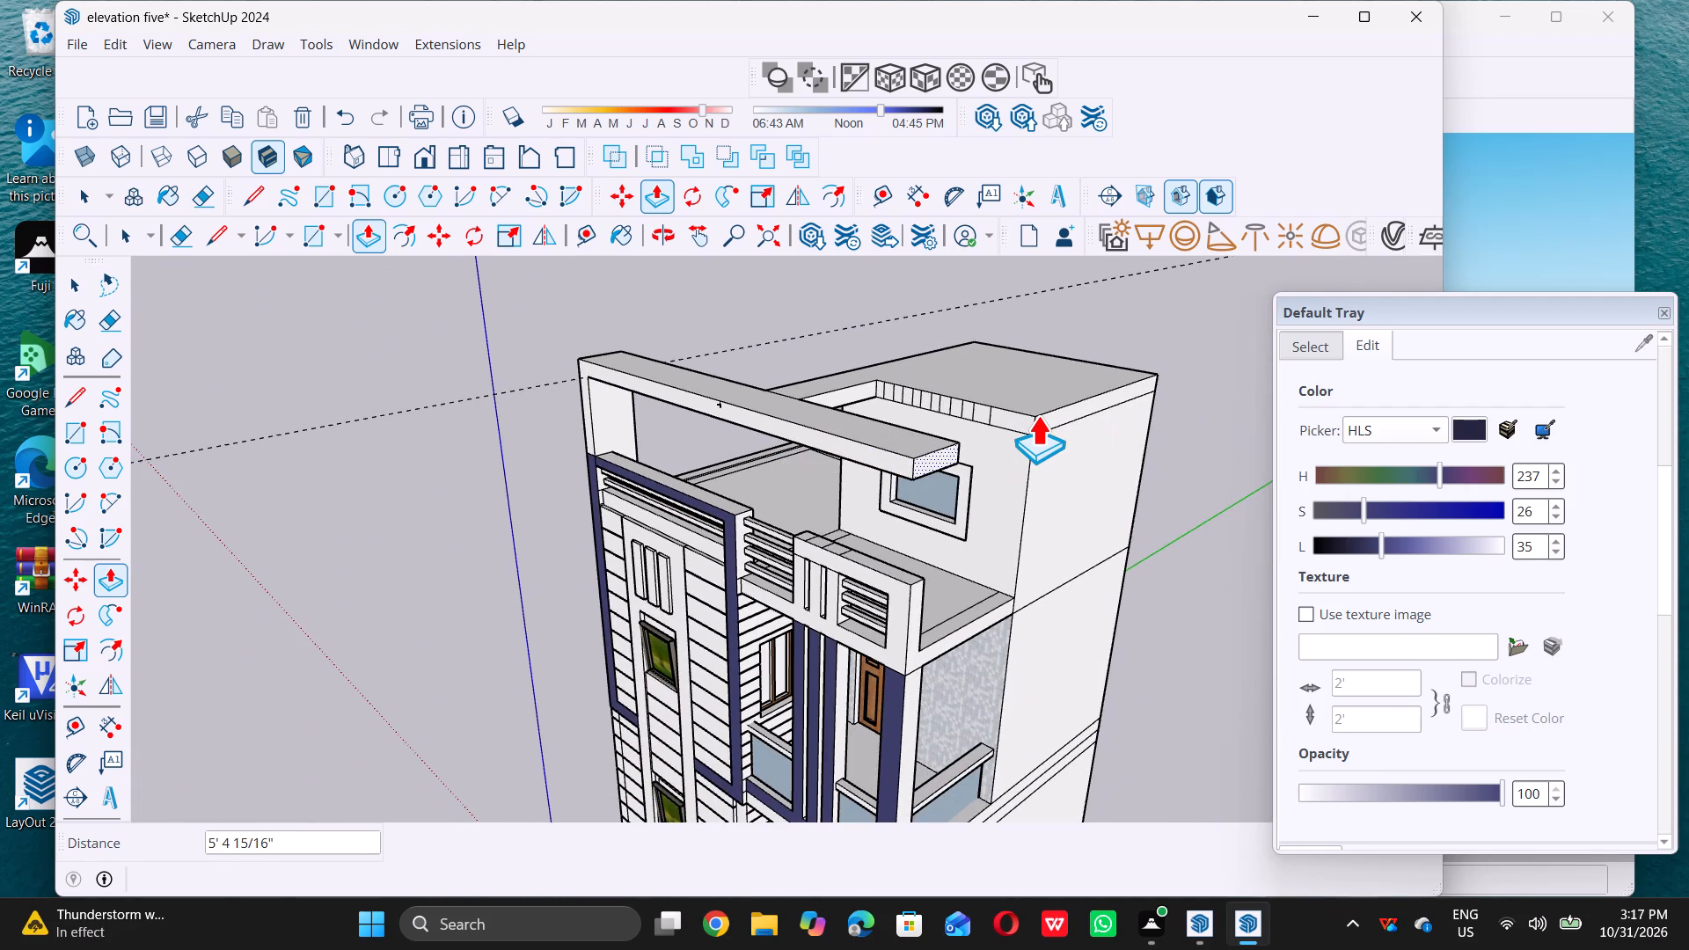
{"action": "key", "text": "space"}
{"action": "left_click", "coordinate": [429, 435]}
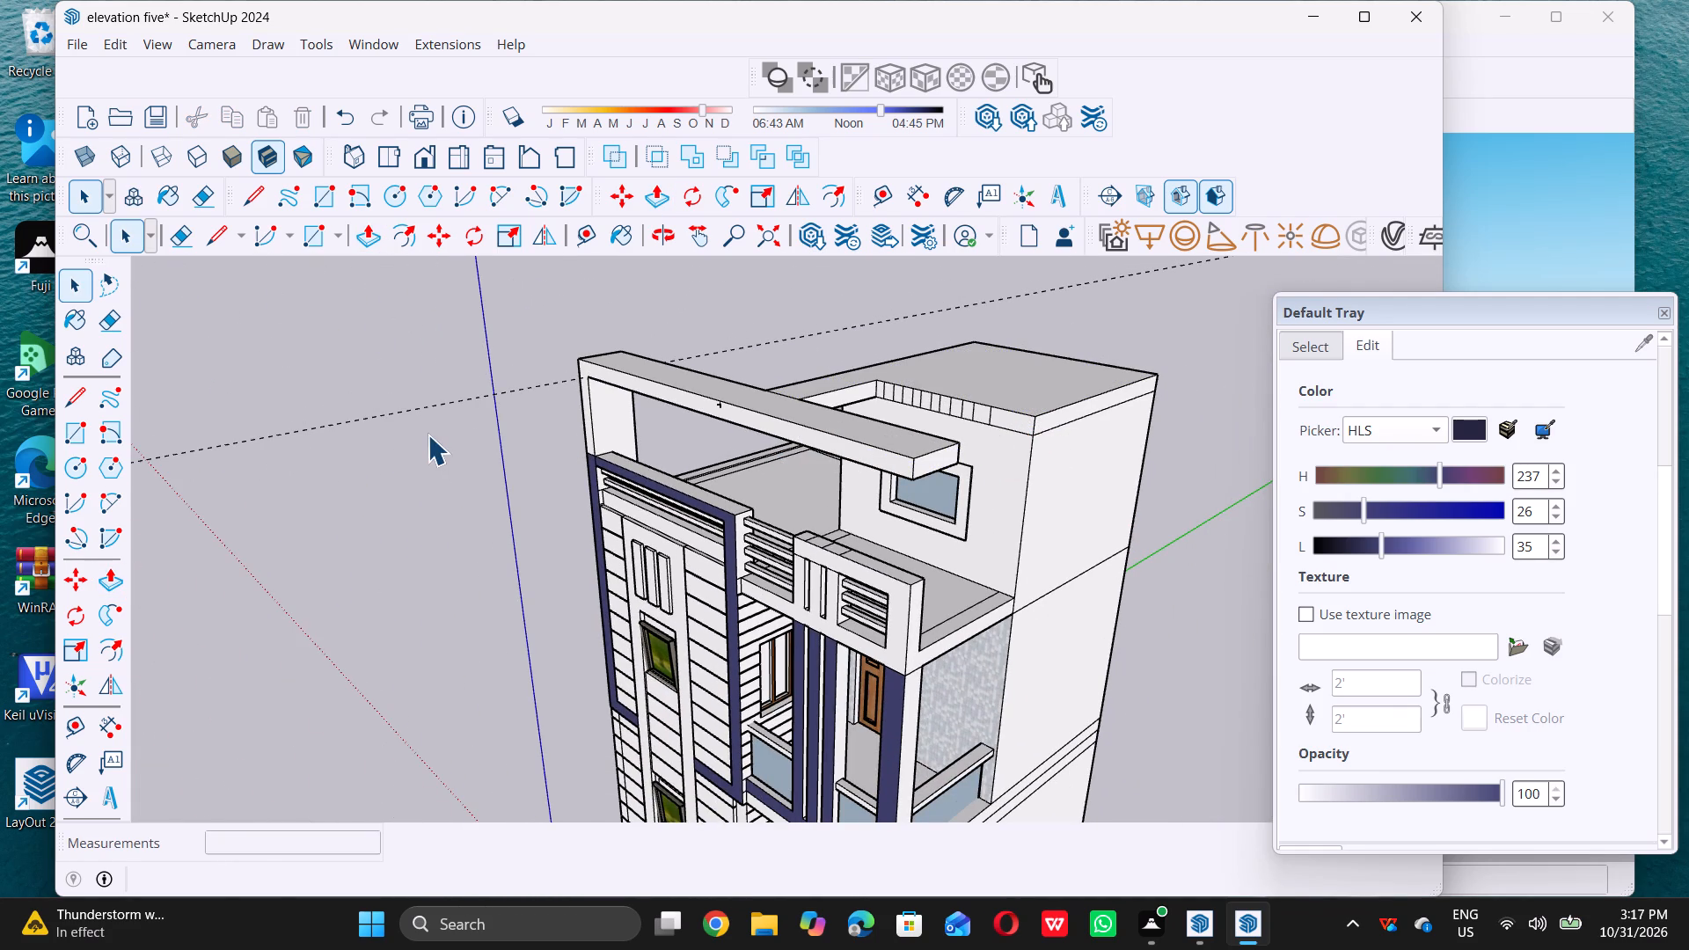
Extrude the wide outermost segment of the tower's roof edge about 4' 9 5/16" to meet the back of the extended roof beam.
{"action": "scroll", "coordinate": [1038, 376], "scroll_direction": "down", "scroll_amount": 5}
{"action": "middle_click_drag", "start_coordinate": [944, 412], "coordinate": [861, 498]}
{"action": "scroll", "coordinate": [984, 478], "scroll_direction": "up", "scroll_amount": 5}
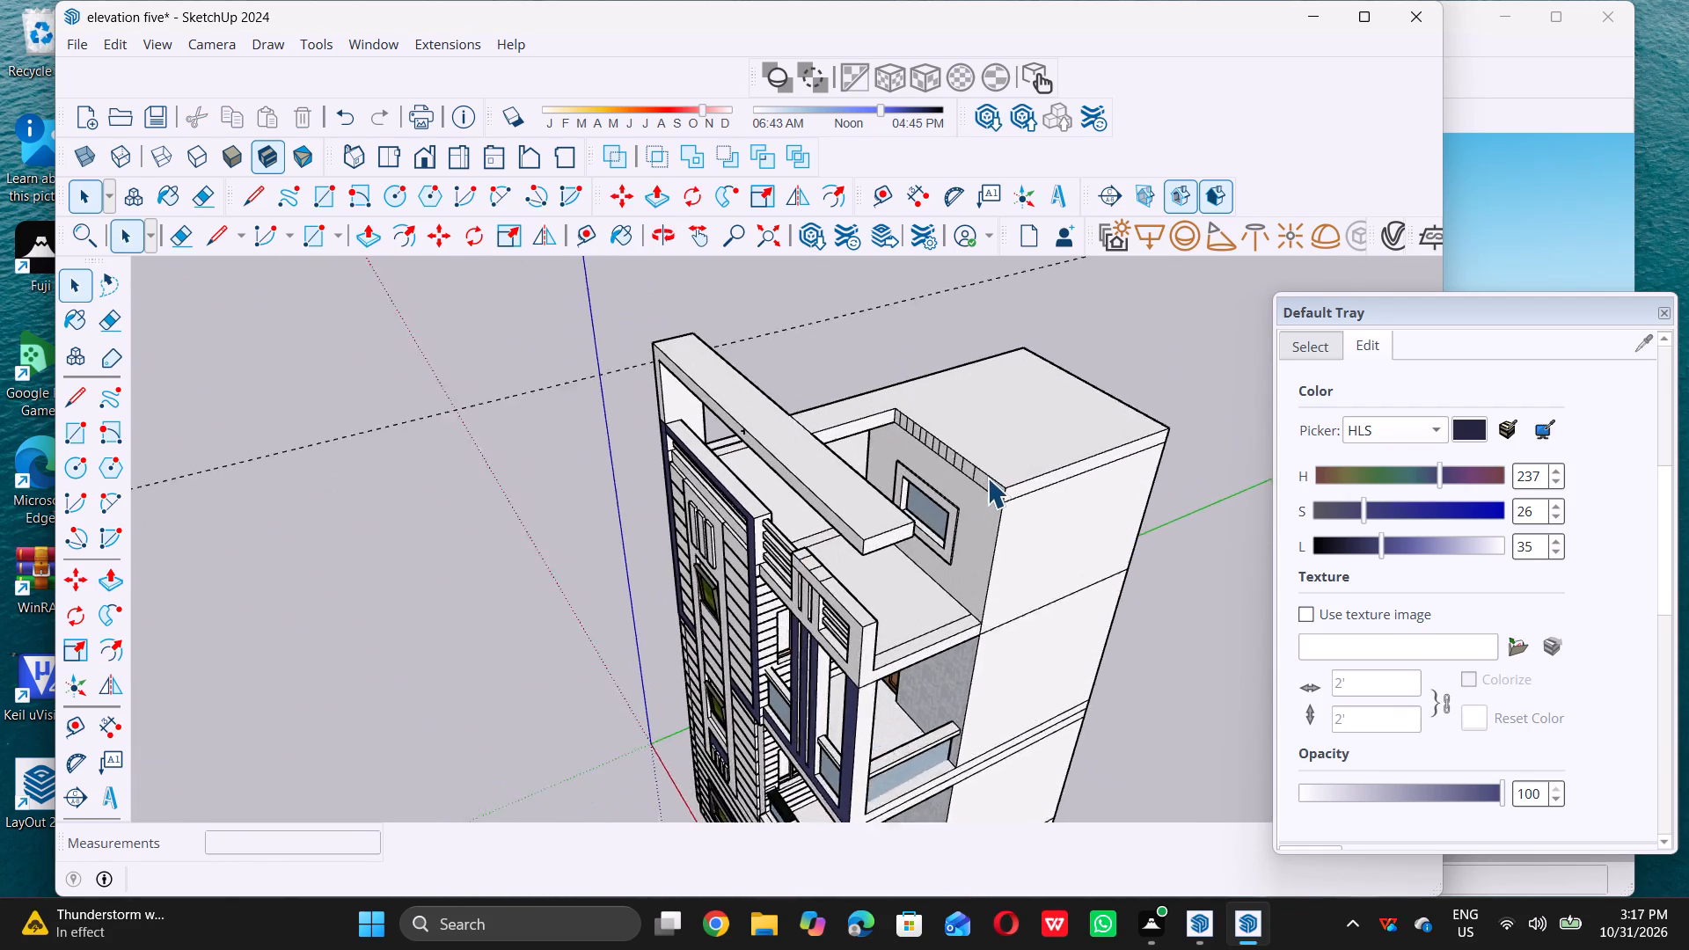
{"action": "scroll", "coordinate": [992, 487], "scroll_direction": "up", "scroll_amount": 5}
{"action": "double_click", "coordinate": [992, 493]}
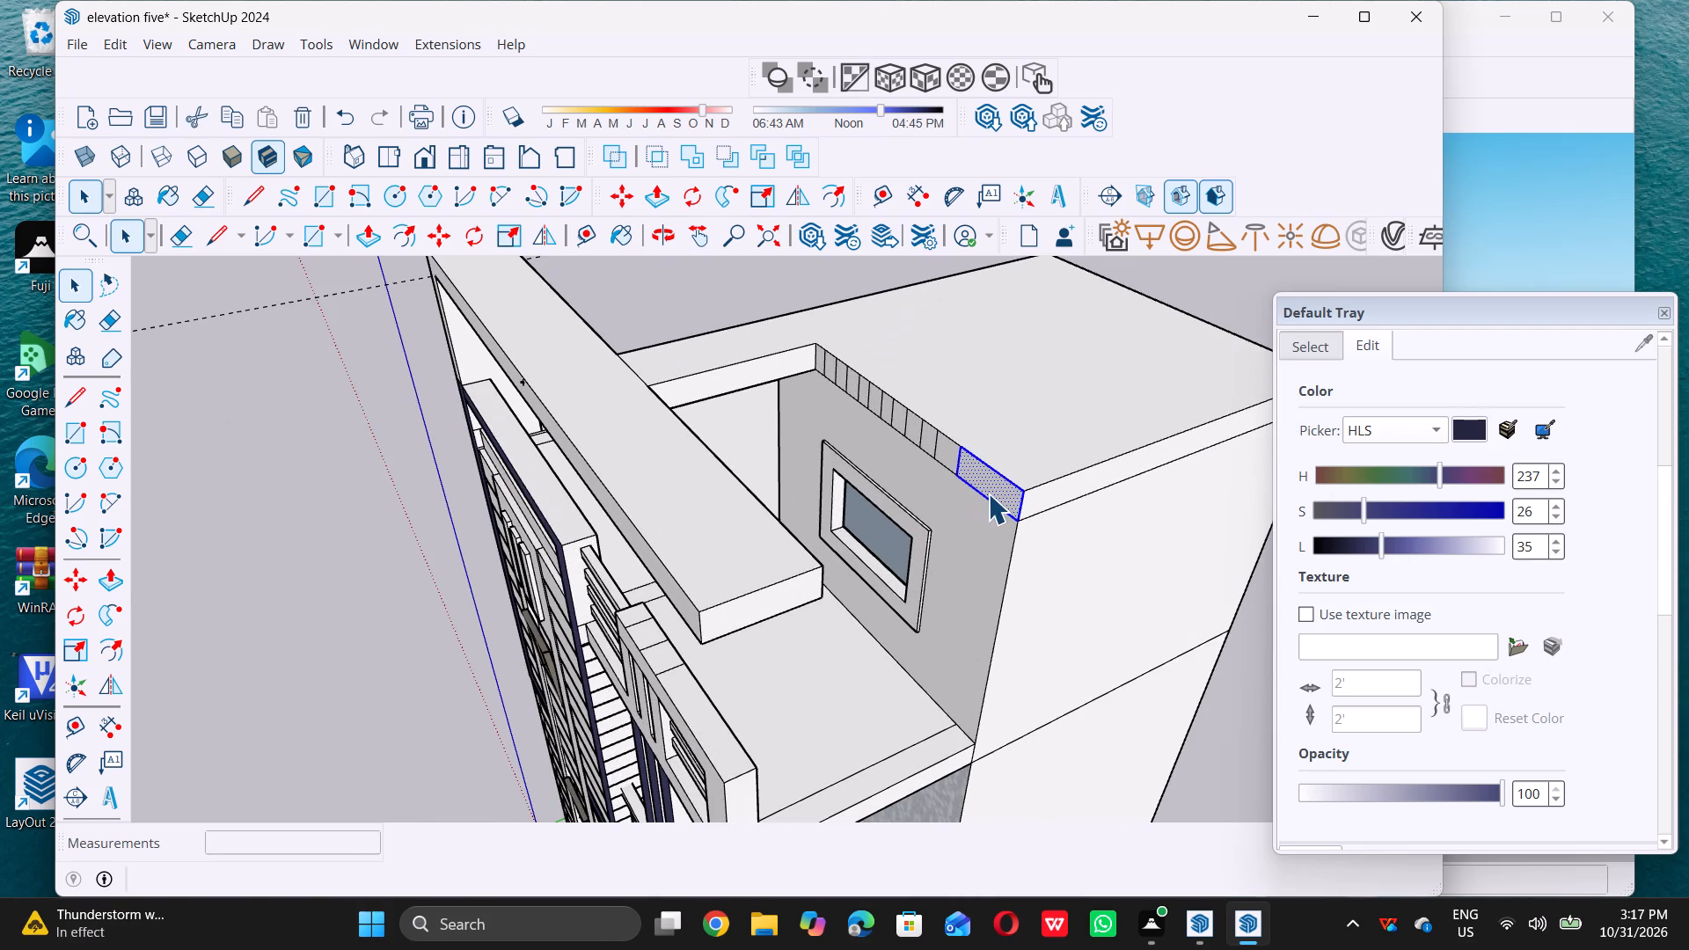
{"action": "key", "text": "p"}
{"action": "double_click", "coordinate": [1003, 486]}
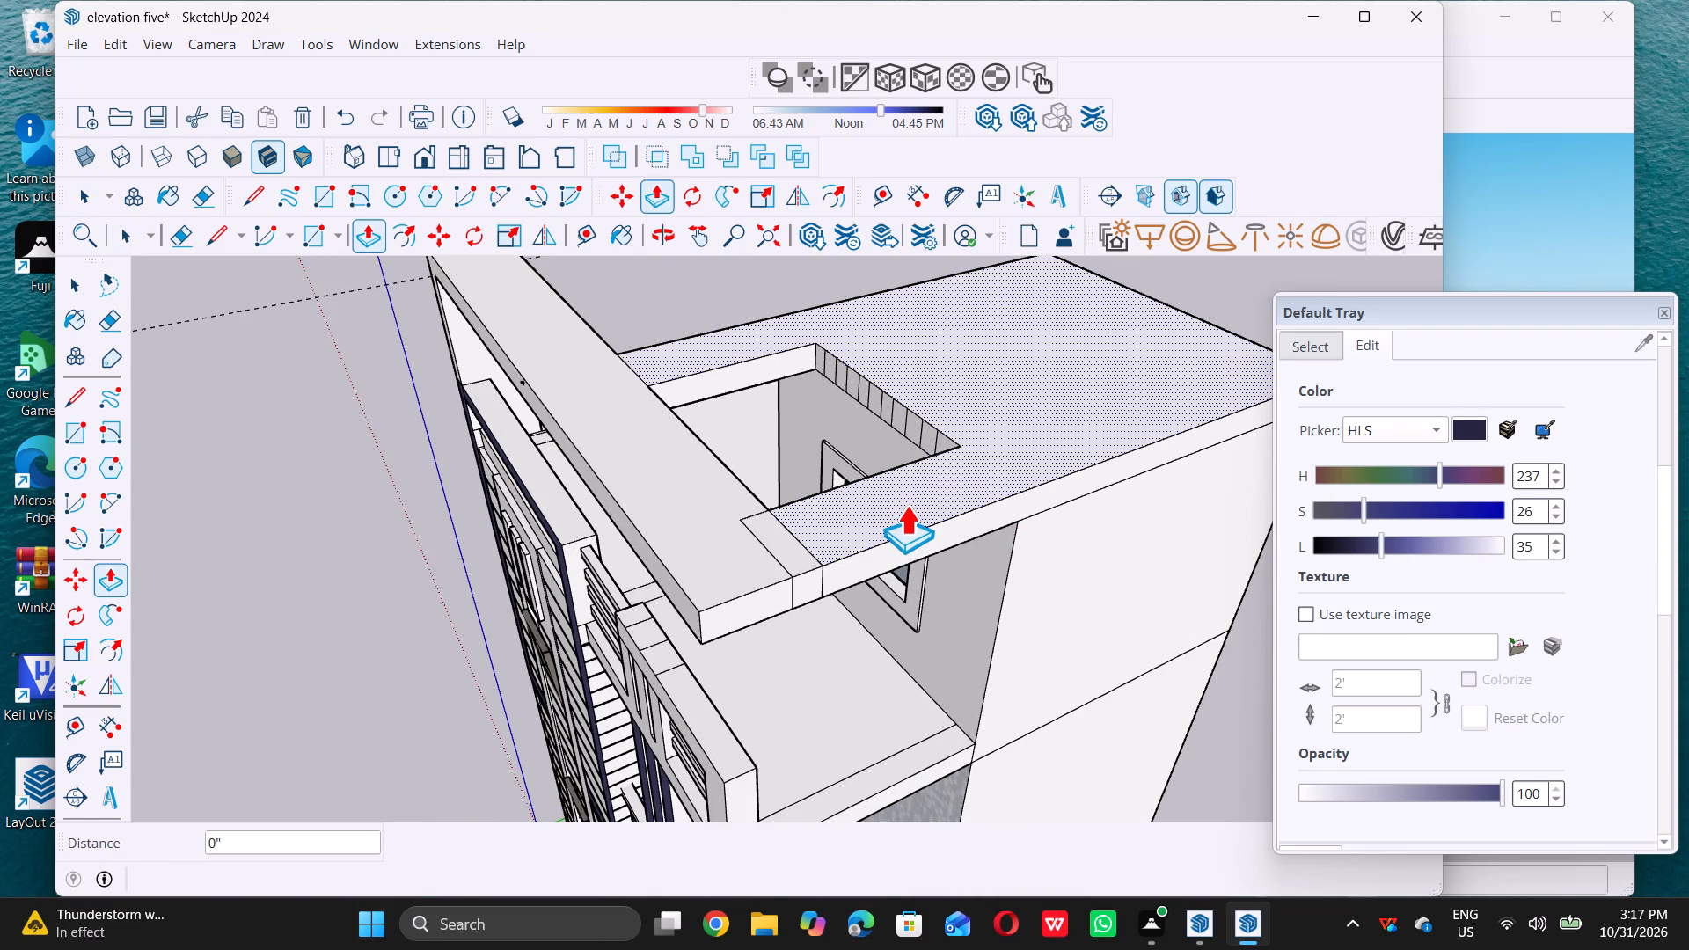
{"action": "key", "text": "ctrl+z"}
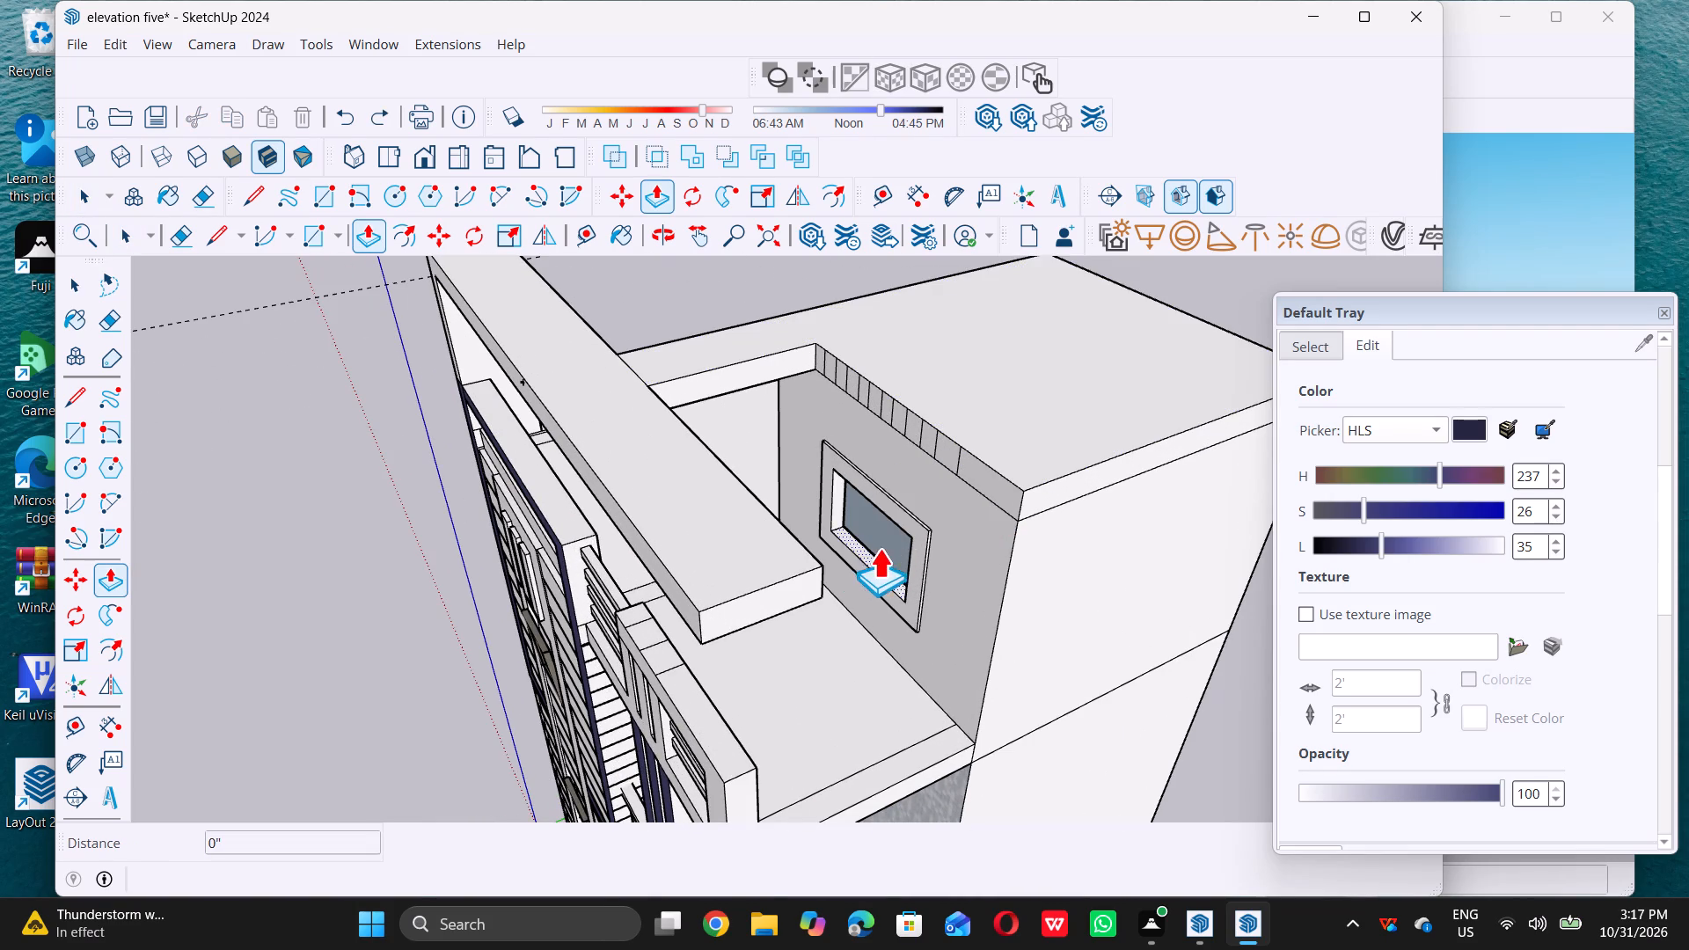
{"action": "scroll", "coordinate": [991, 499], "scroll_direction": "up", "scroll_amount": 5}
{"action": "left_click", "coordinate": [1005, 485]}
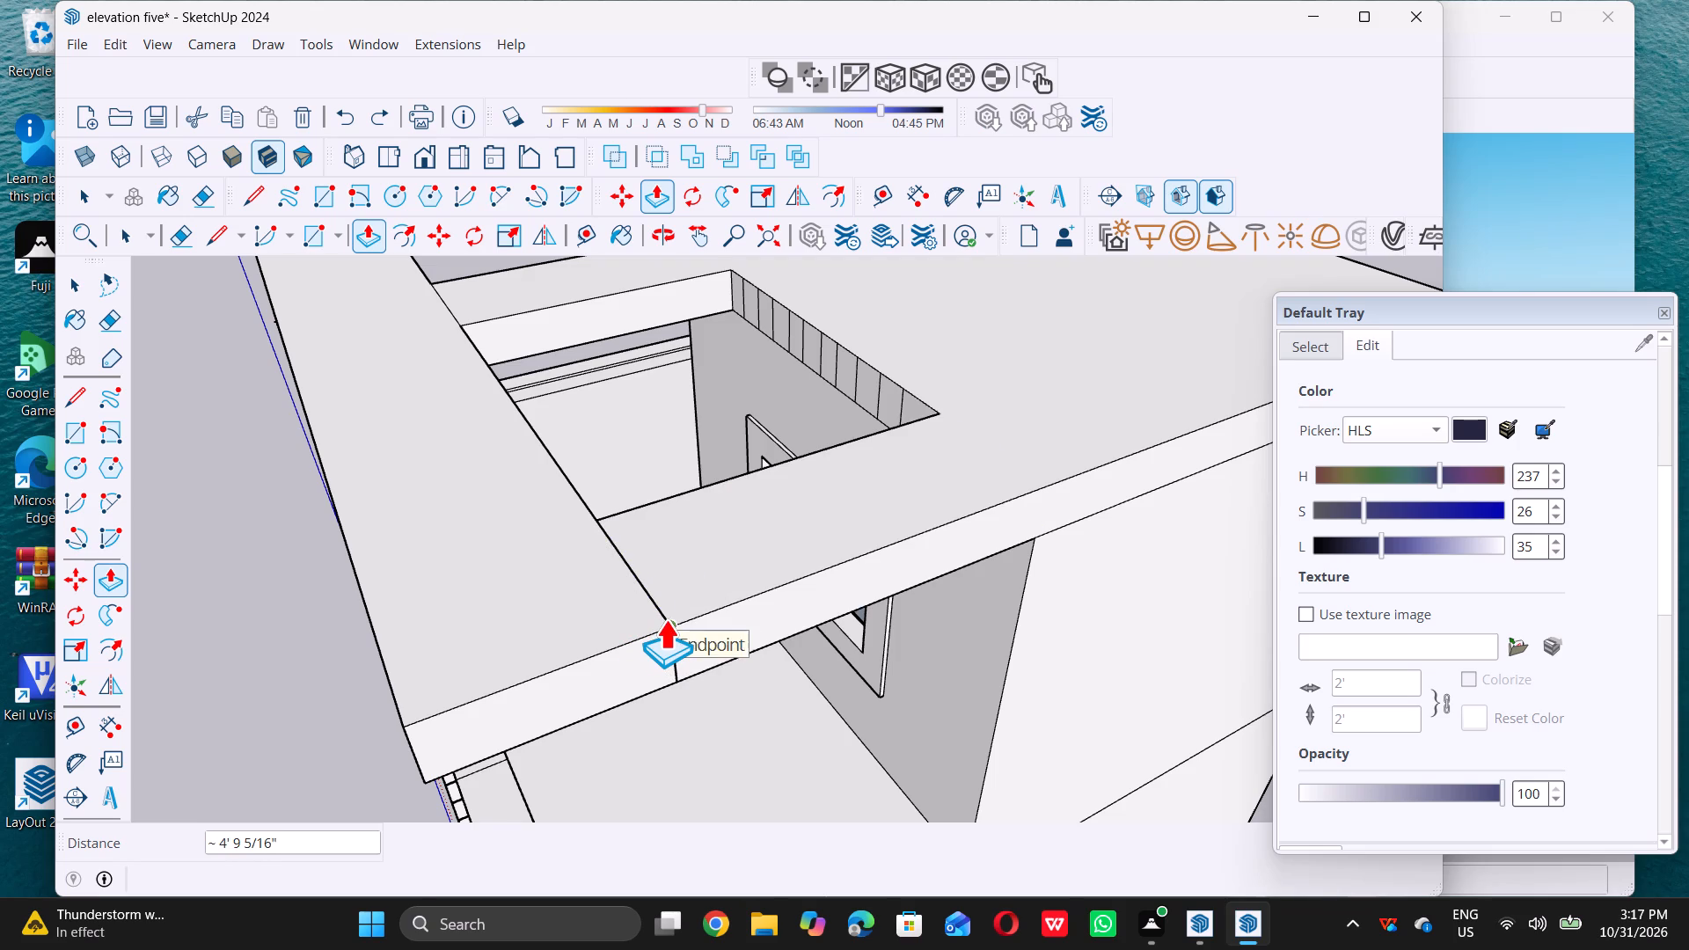
{"action": "double_click", "coordinate": [665, 619]}
{"action": "key", "text": "space"}
{"action": "scroll", "coordinate": [653, 613], "scroll_direction": "down", "scroll_amount": 11}
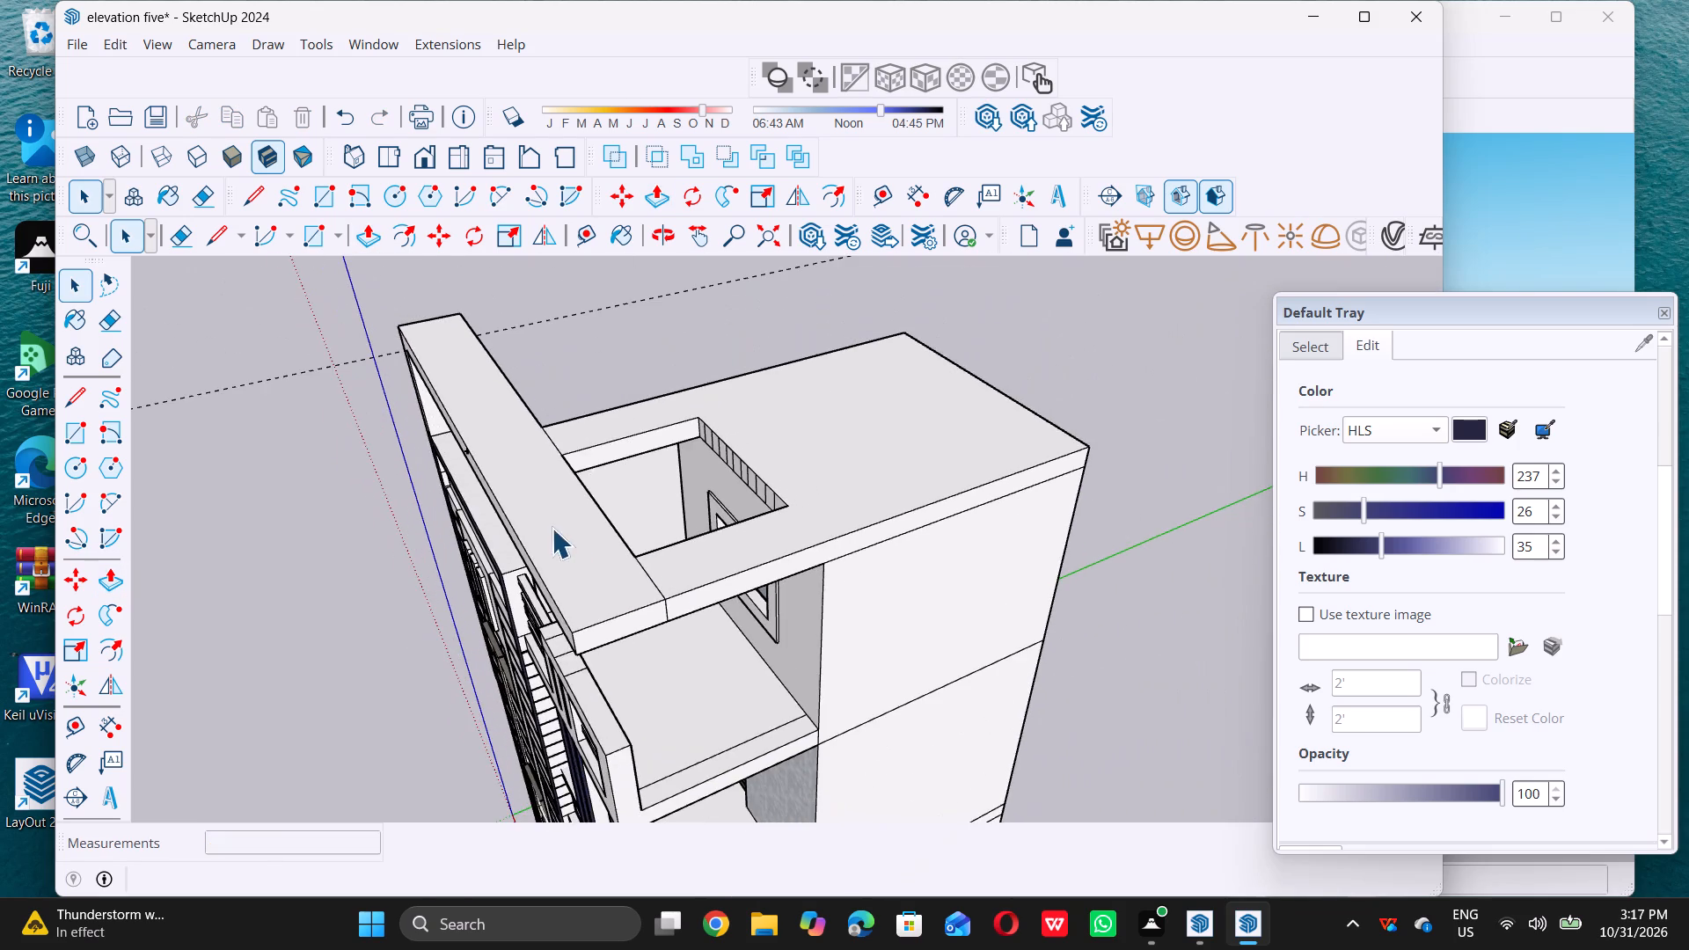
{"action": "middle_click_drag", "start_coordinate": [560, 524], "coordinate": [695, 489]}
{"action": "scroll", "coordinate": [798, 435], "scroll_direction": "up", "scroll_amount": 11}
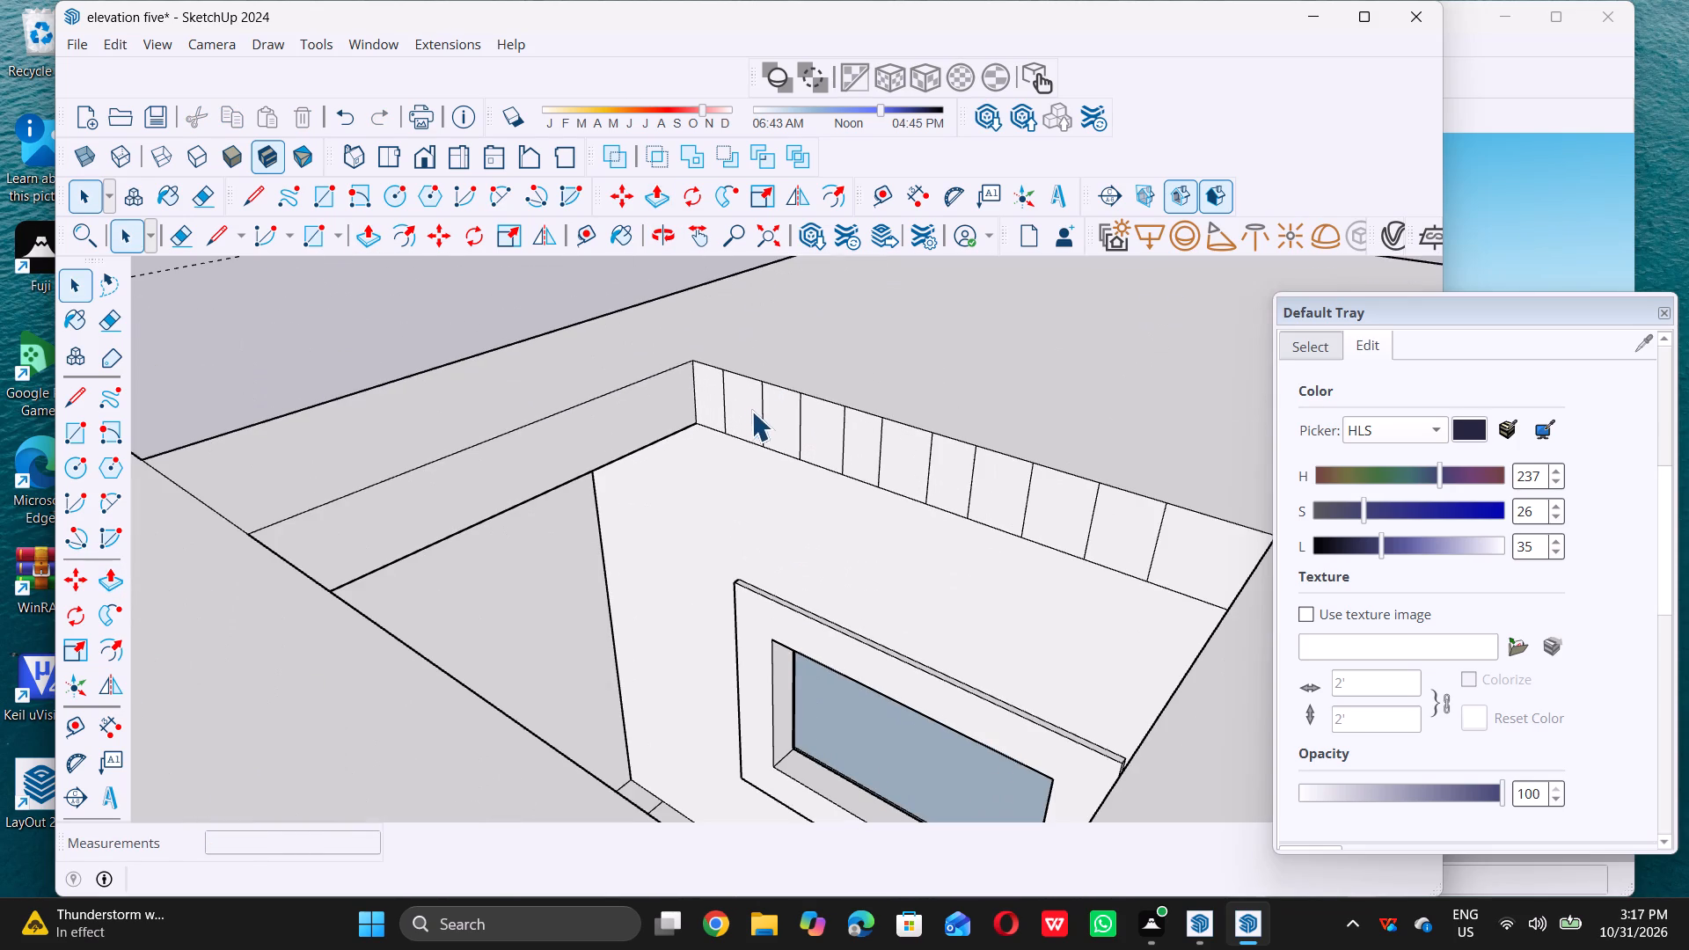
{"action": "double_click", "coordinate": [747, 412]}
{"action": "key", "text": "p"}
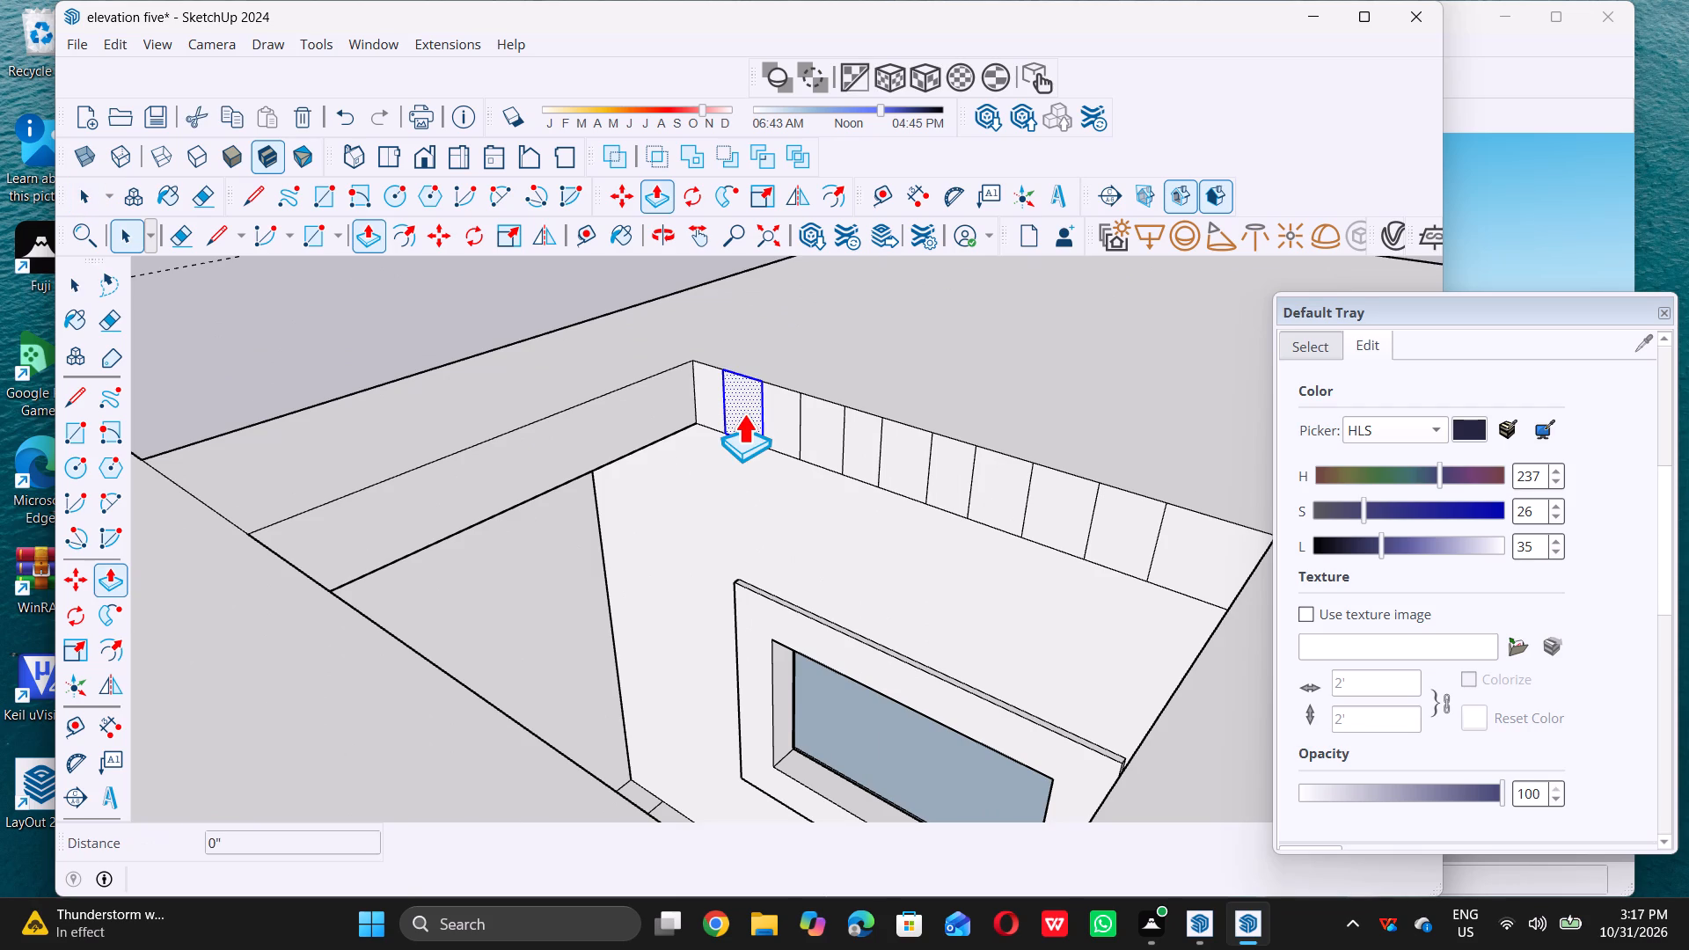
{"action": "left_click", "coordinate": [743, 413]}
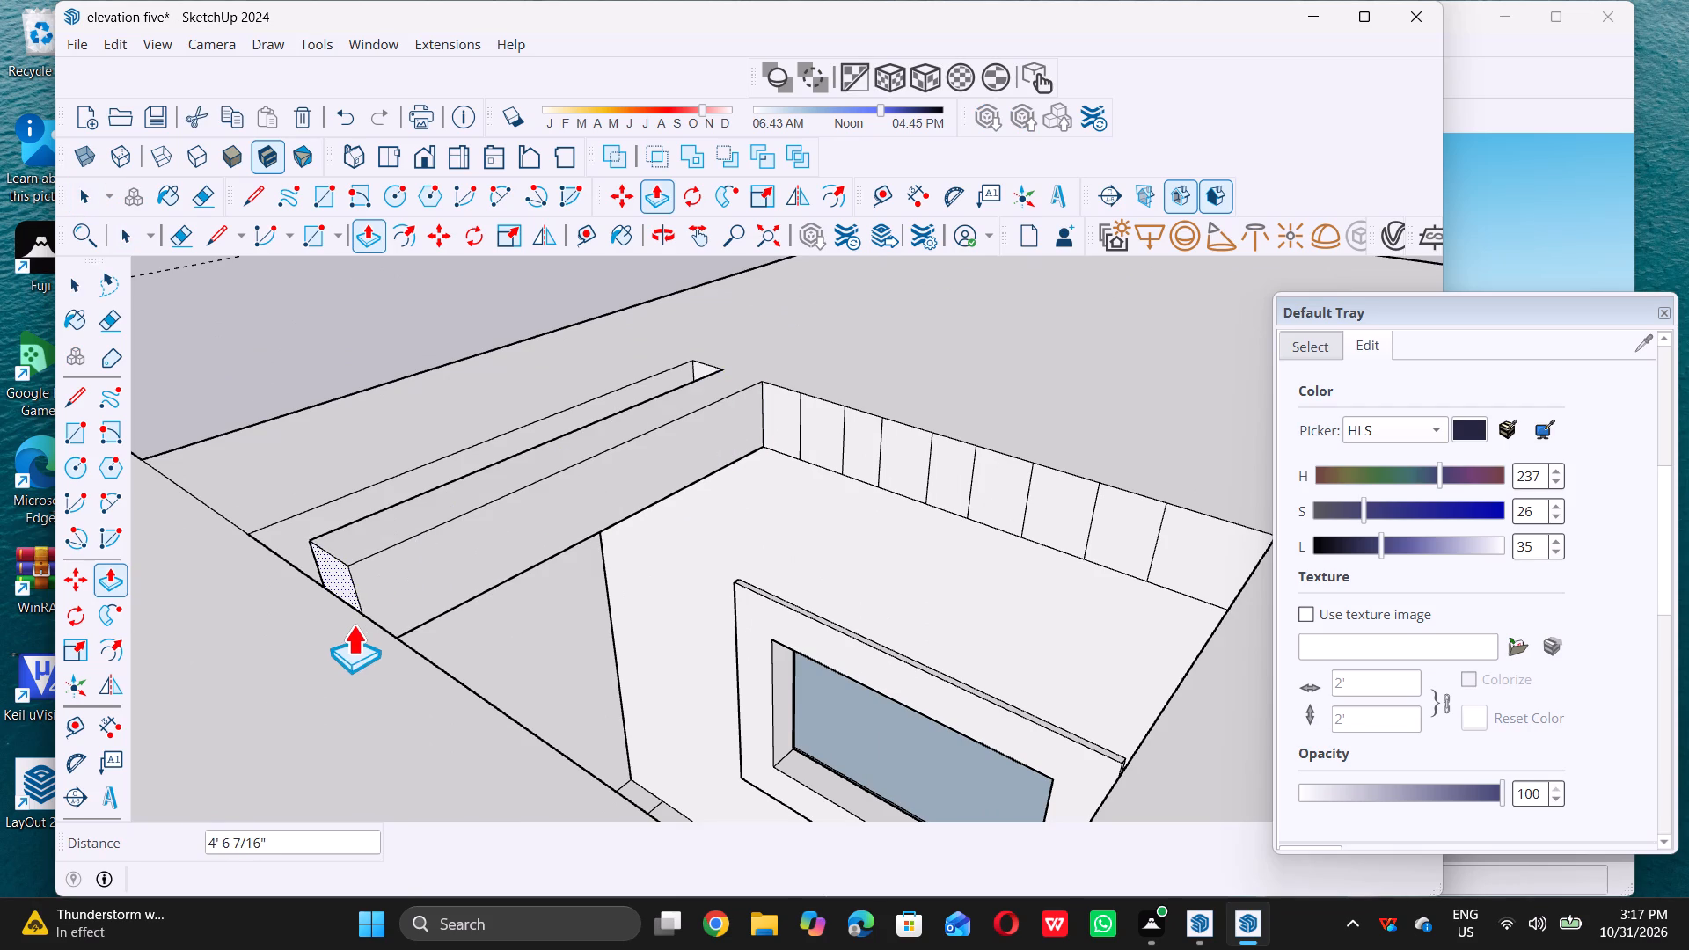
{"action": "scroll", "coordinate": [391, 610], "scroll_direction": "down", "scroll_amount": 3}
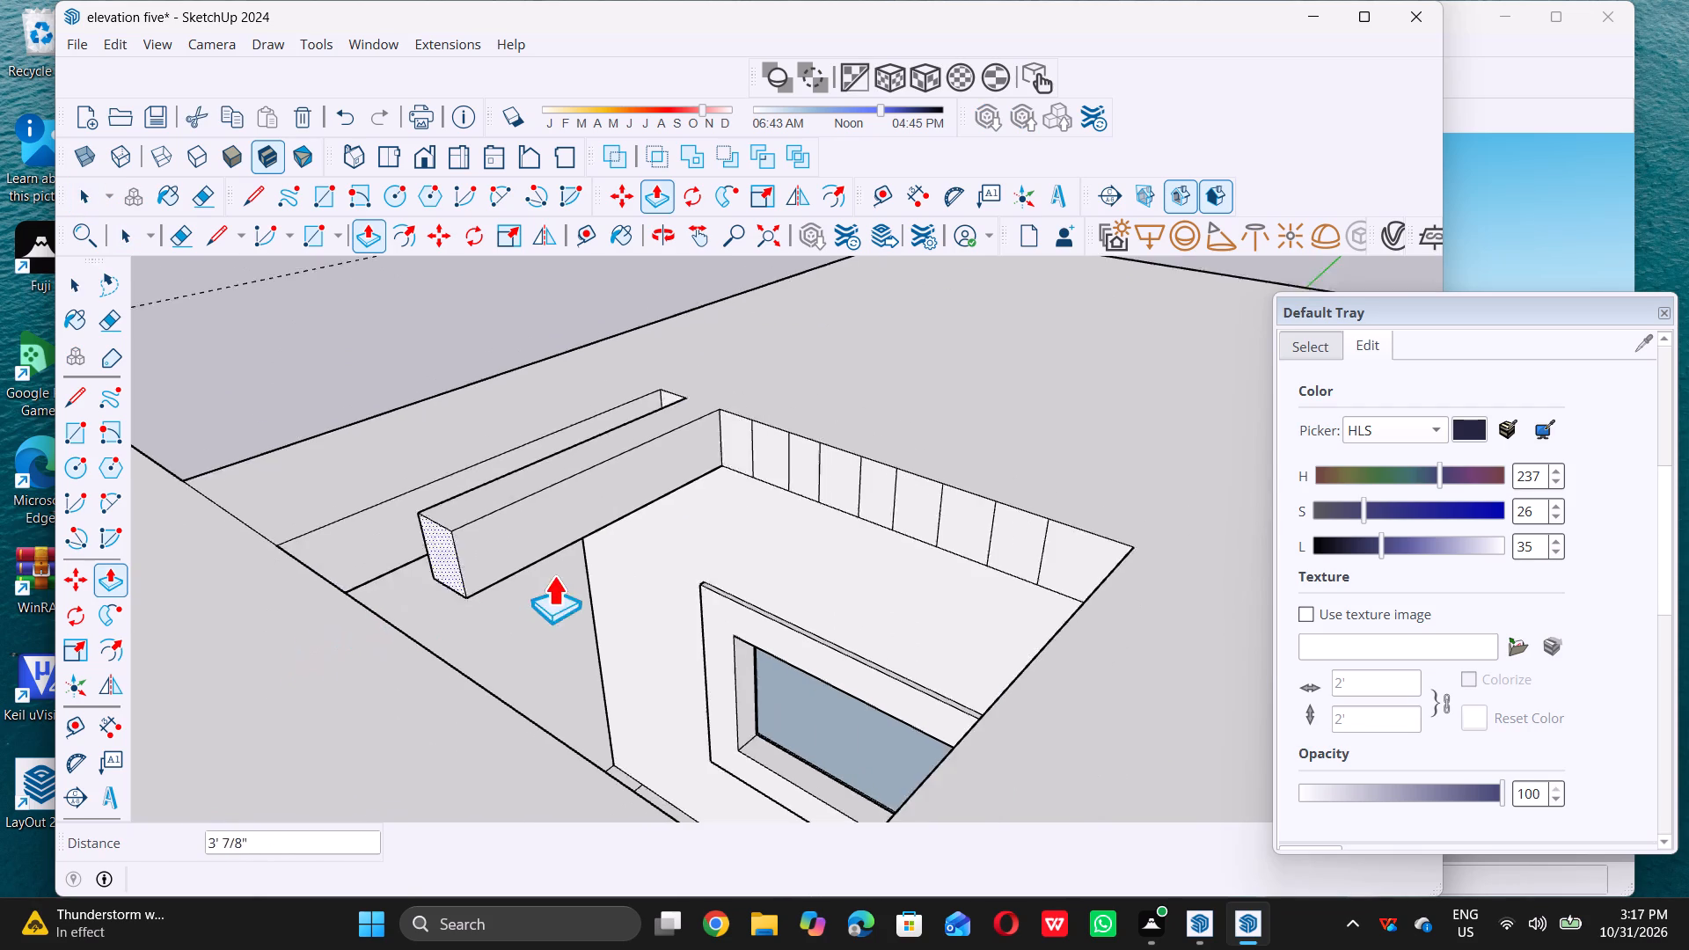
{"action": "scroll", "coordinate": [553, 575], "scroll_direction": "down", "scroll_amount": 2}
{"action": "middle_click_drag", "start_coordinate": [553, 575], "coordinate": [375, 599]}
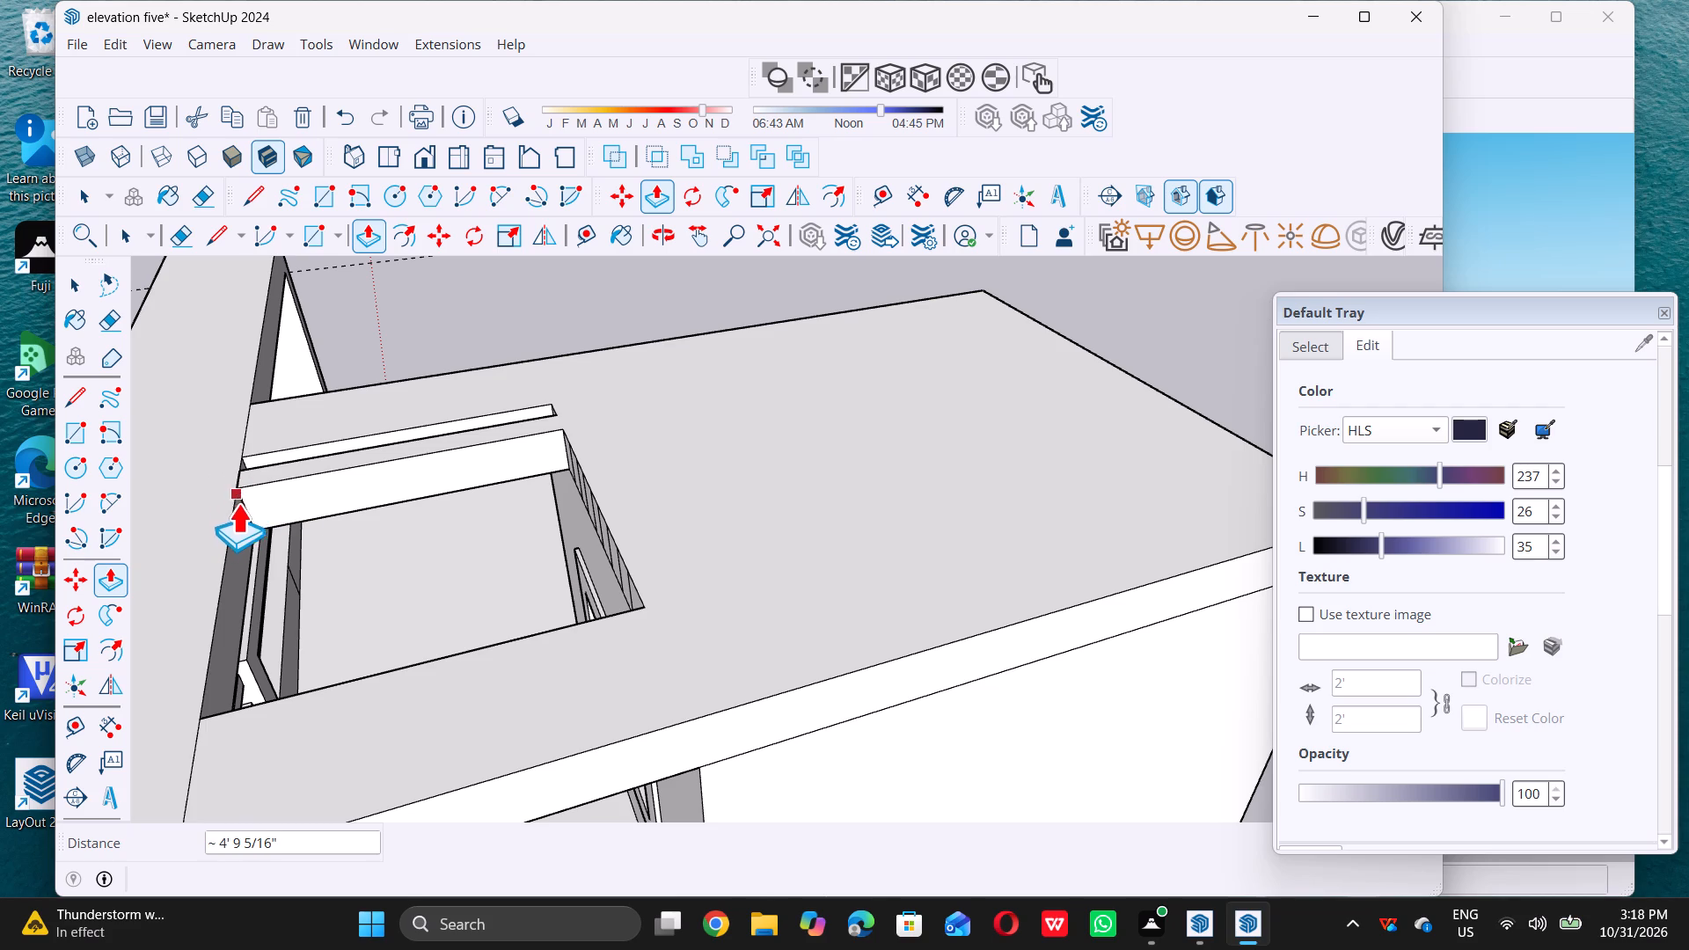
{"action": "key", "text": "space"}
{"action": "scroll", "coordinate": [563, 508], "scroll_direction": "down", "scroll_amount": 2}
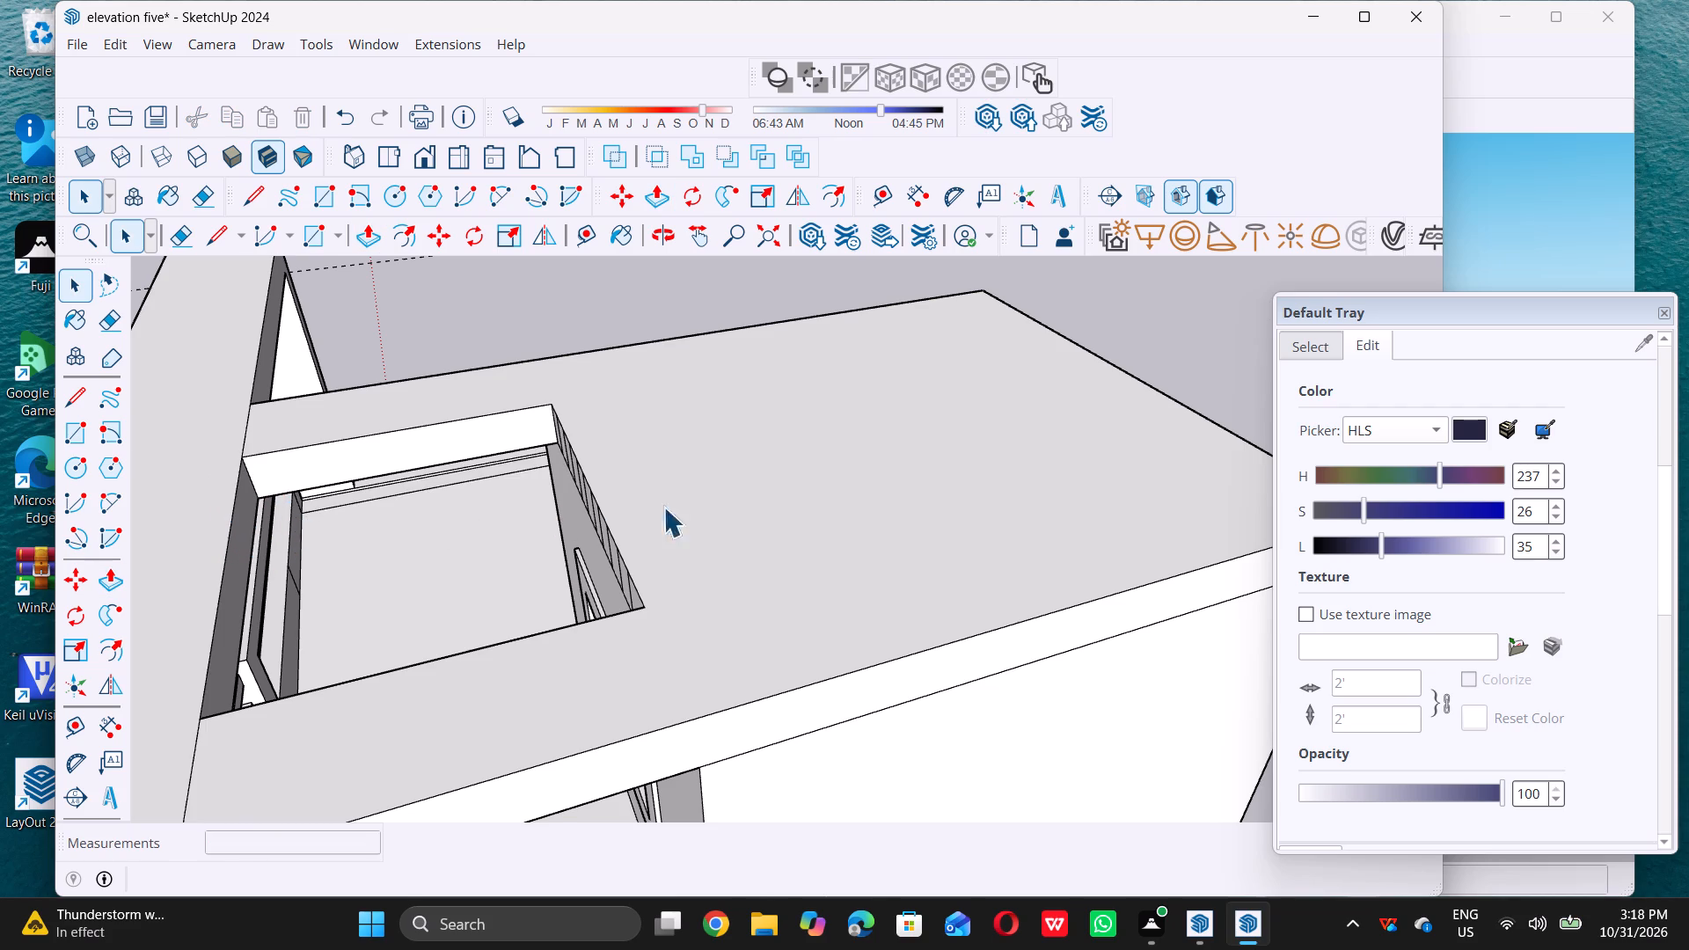
Extrude the second strip from the inner corner of the tower's roof edge across to the roof beam, finishing with a 4 13/16" pull.
{"action": "scroll", "coordinate": [663, 507], "scroll_direction": "down", "scroll_amount": 9}
{"action": "middle_click_drag", "start_coordinate": [567, 488], "coordinate": [642, 471]}
{"action": "scroll", "coordinate": [683, 471], "scroll_direction": "up", "scroll_amount": 6}
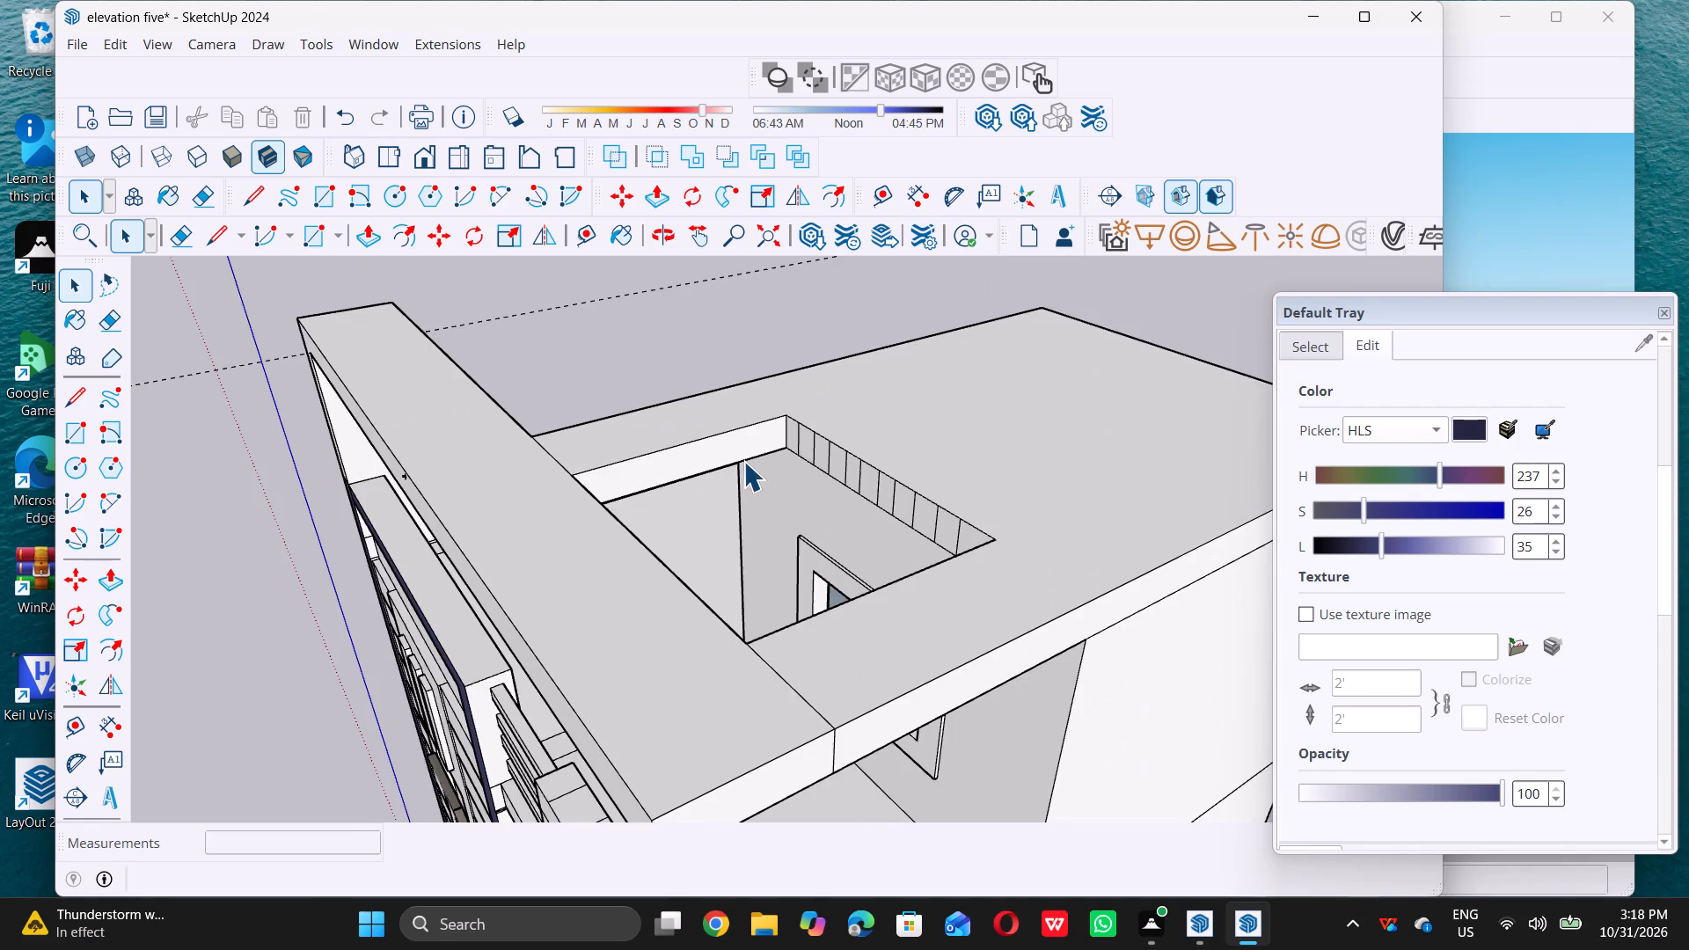
{"action": "scroll", "coordinate": [807, 451], "scroll_direction": "up", "scroll_amount": 6}
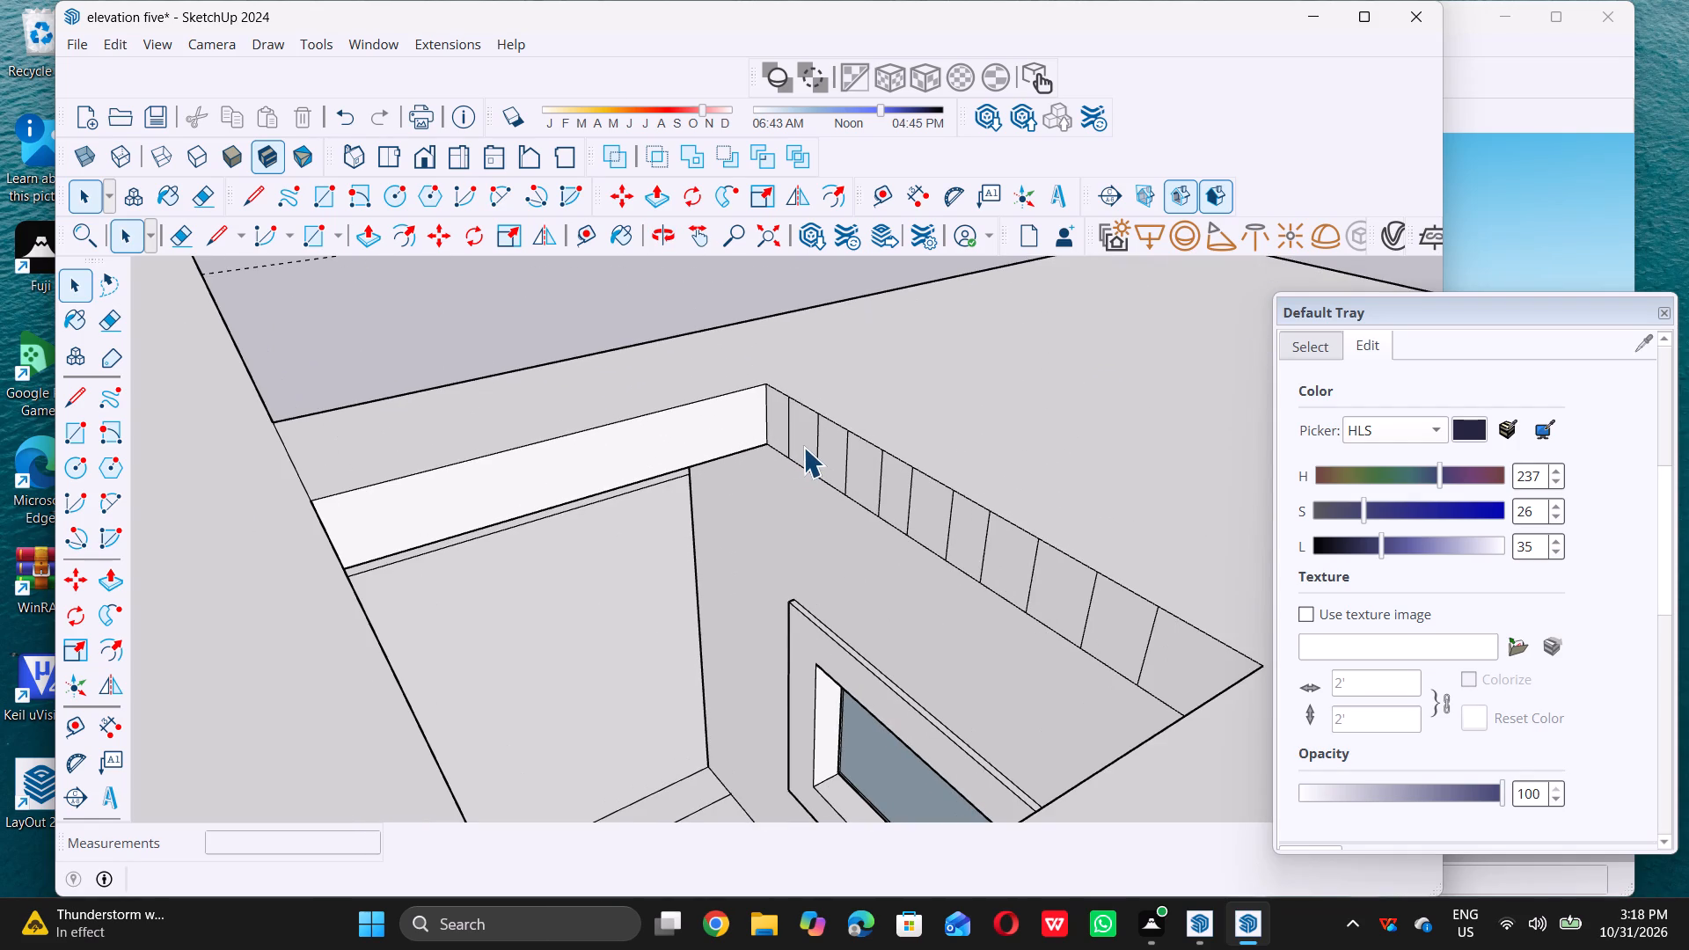
{"action": "left_click", "coordinate": [803, 447]}
{"action": "key", "text": "p"}
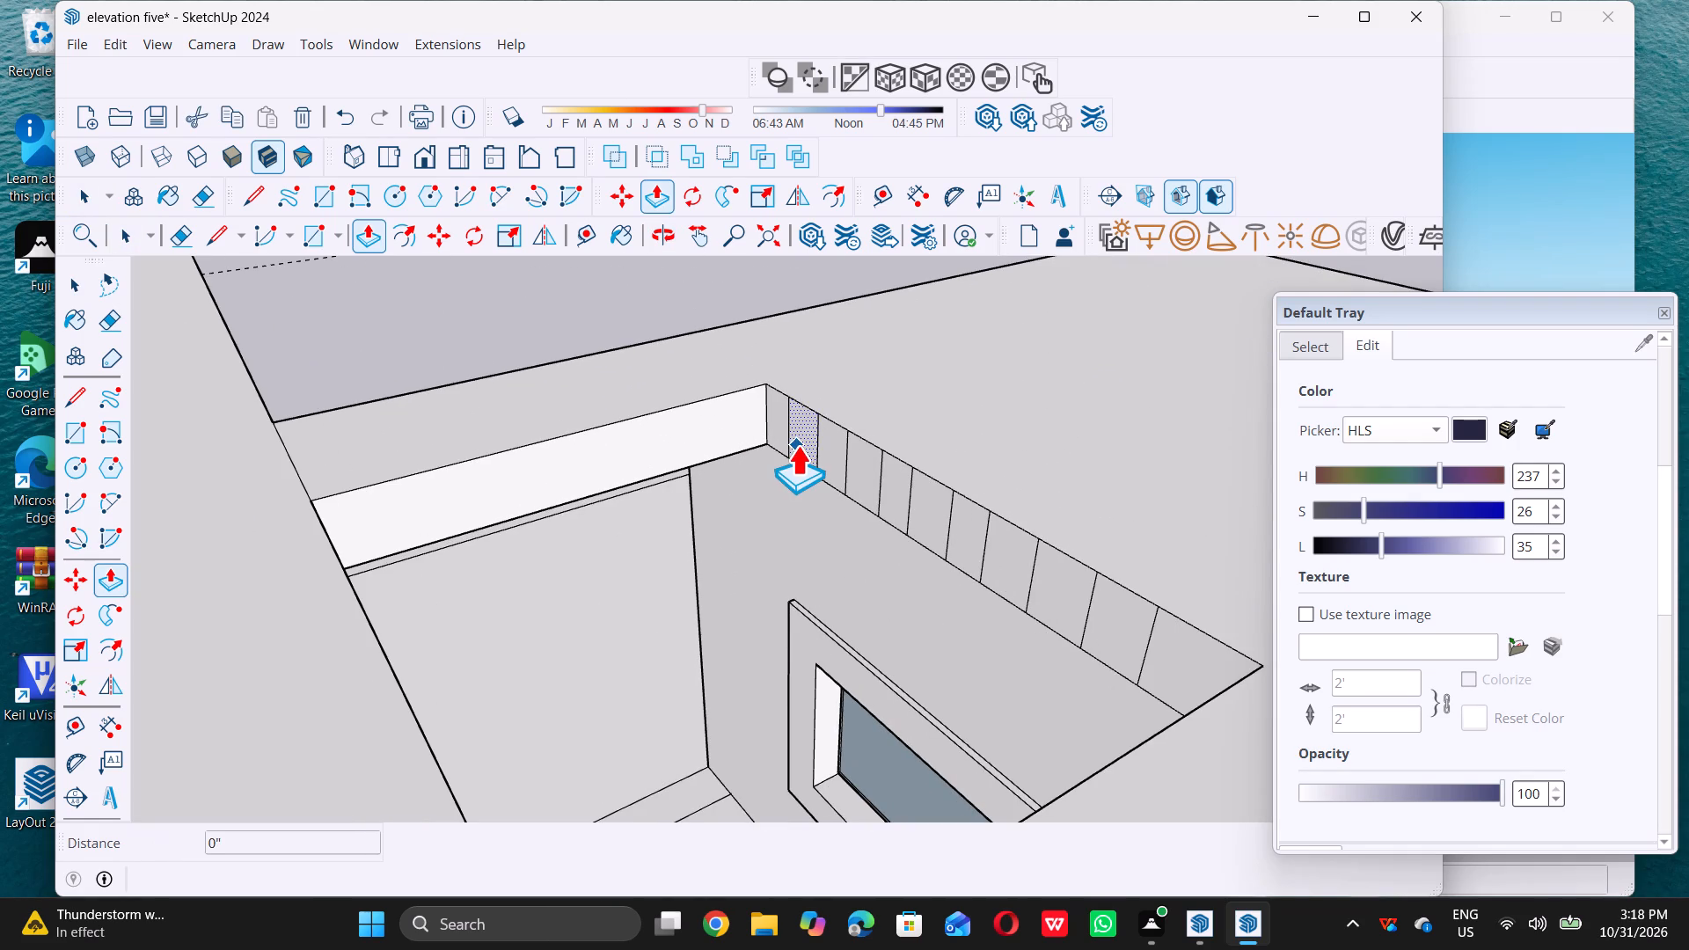
{"action": "double_click", "coordinate": [797, 445]}
{"action": "scroll", "coordinate": [358, 551], "scroll_direction": "up", "scroll_amount": 4}
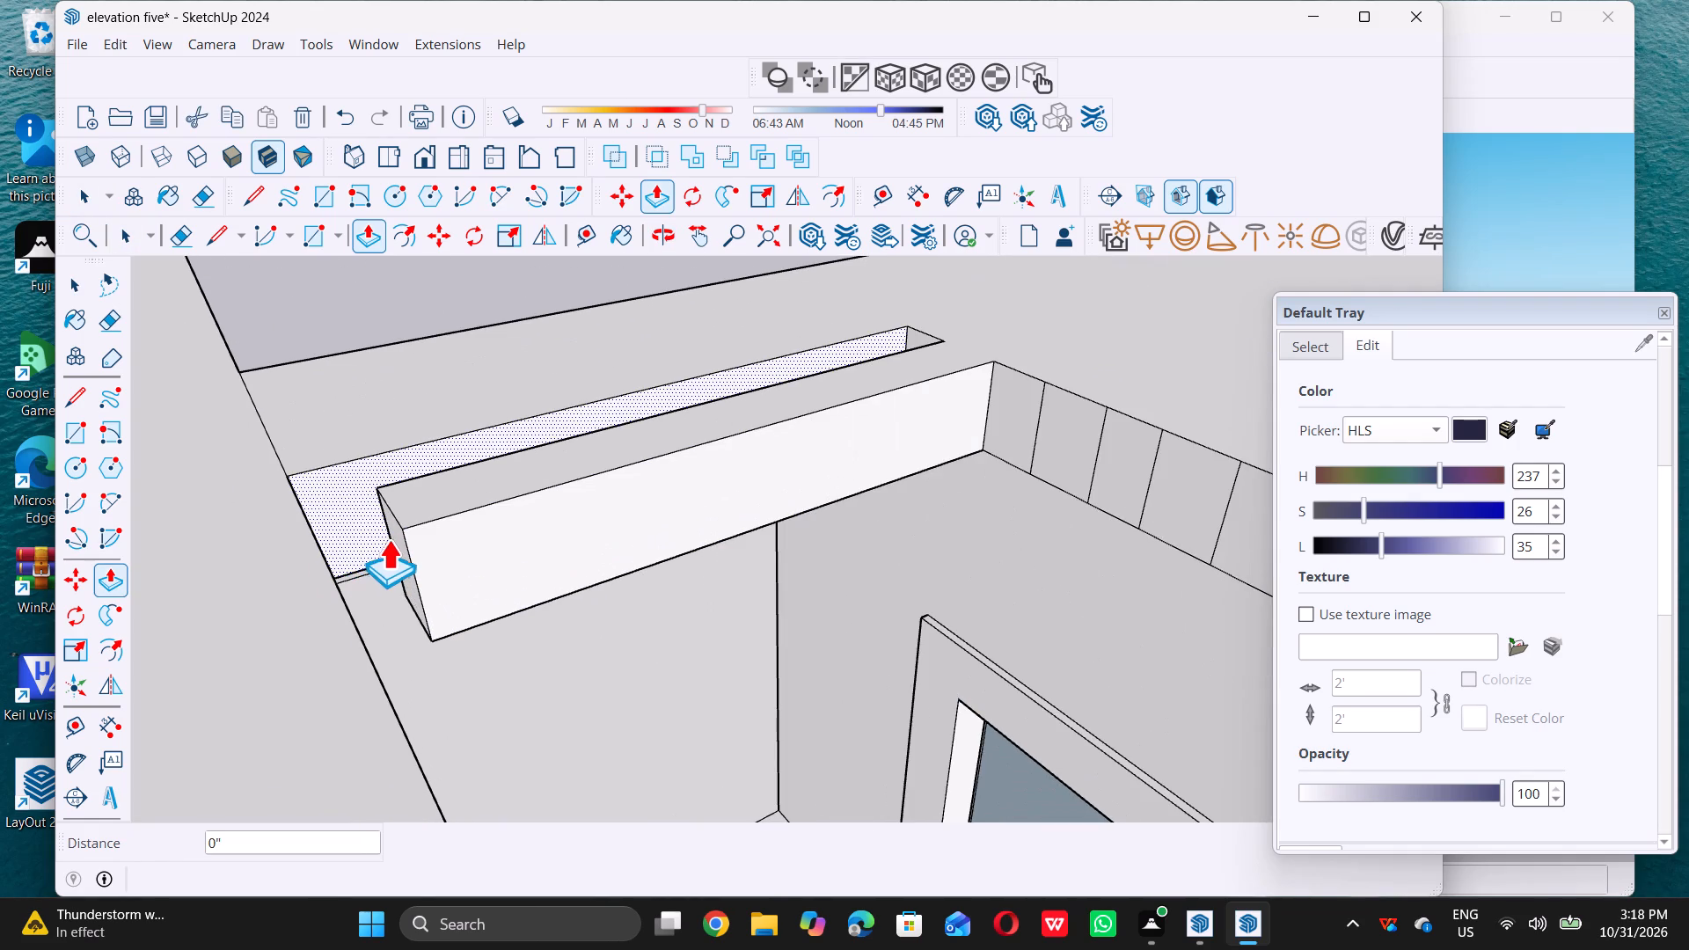
{"action": "scroll", "coordinate": [392, 543], "scroll_direction": "up", "scroll_amount": 3}
{"action": "left_click", "coordinate": [397, 555]}
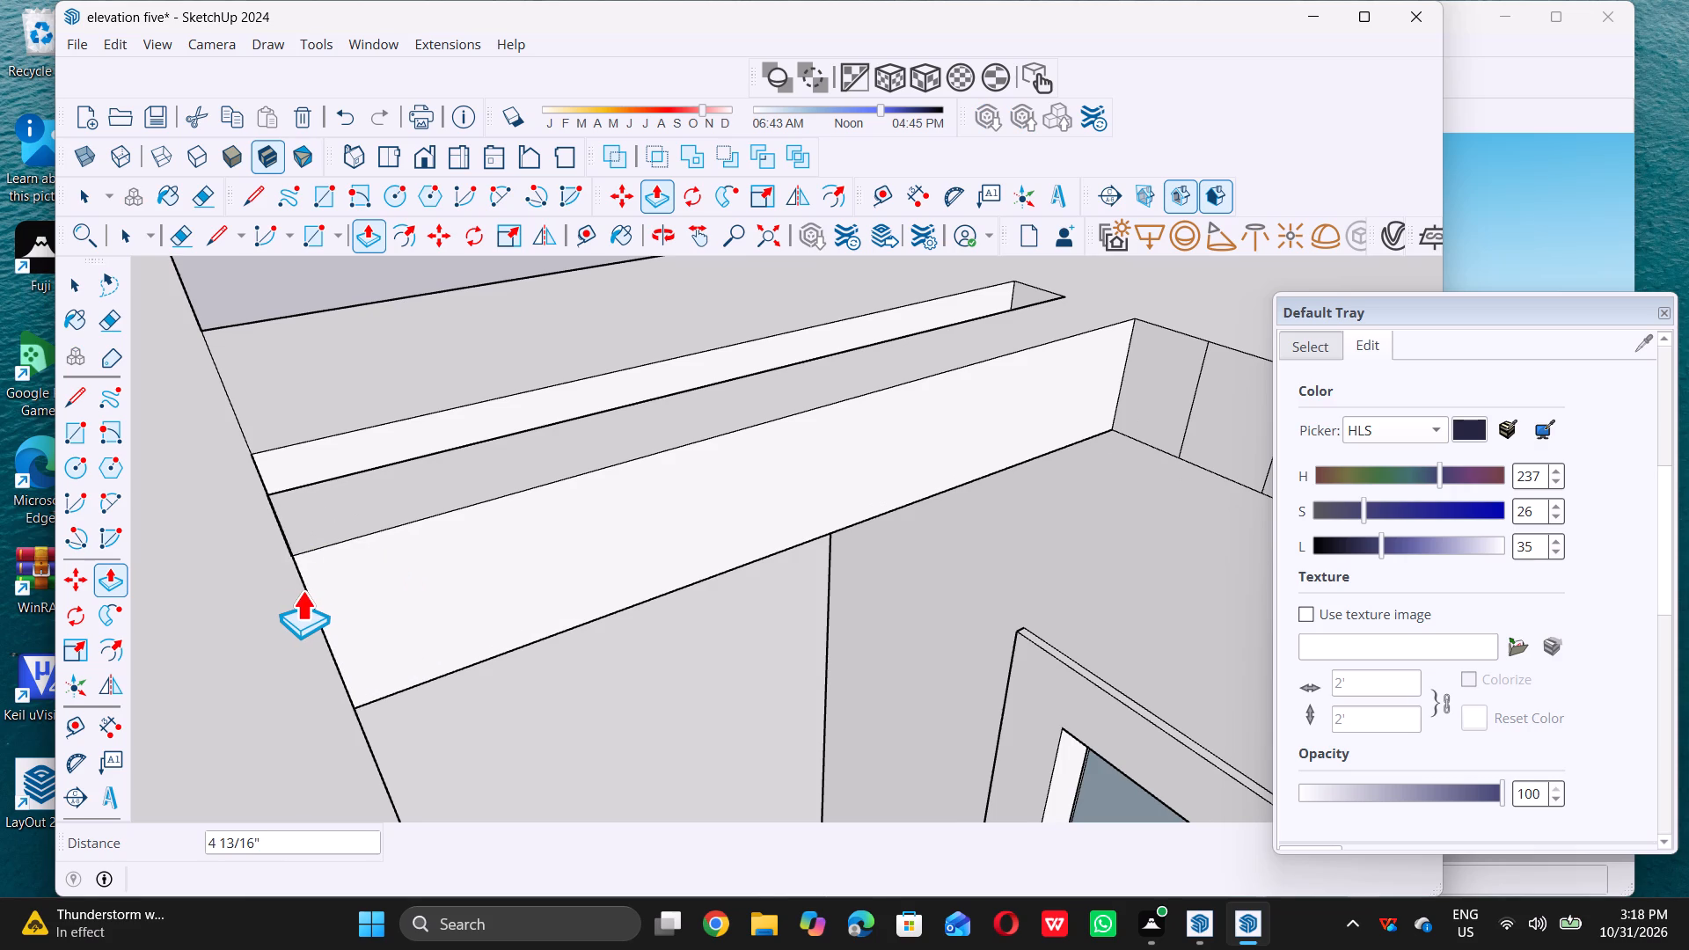
{"action": "double_click", "coordinate": [302, 590]}
{"action": "key", "text": "space"}
Extrude the fourth strip of the tower's roof edge about 4' 9 3/4" to the roof beam, leaving a one-strip gap.
{"action": "scroll", "coordinate": [361, 582], "scroll_direction": "down", "scroll_amount": 10}
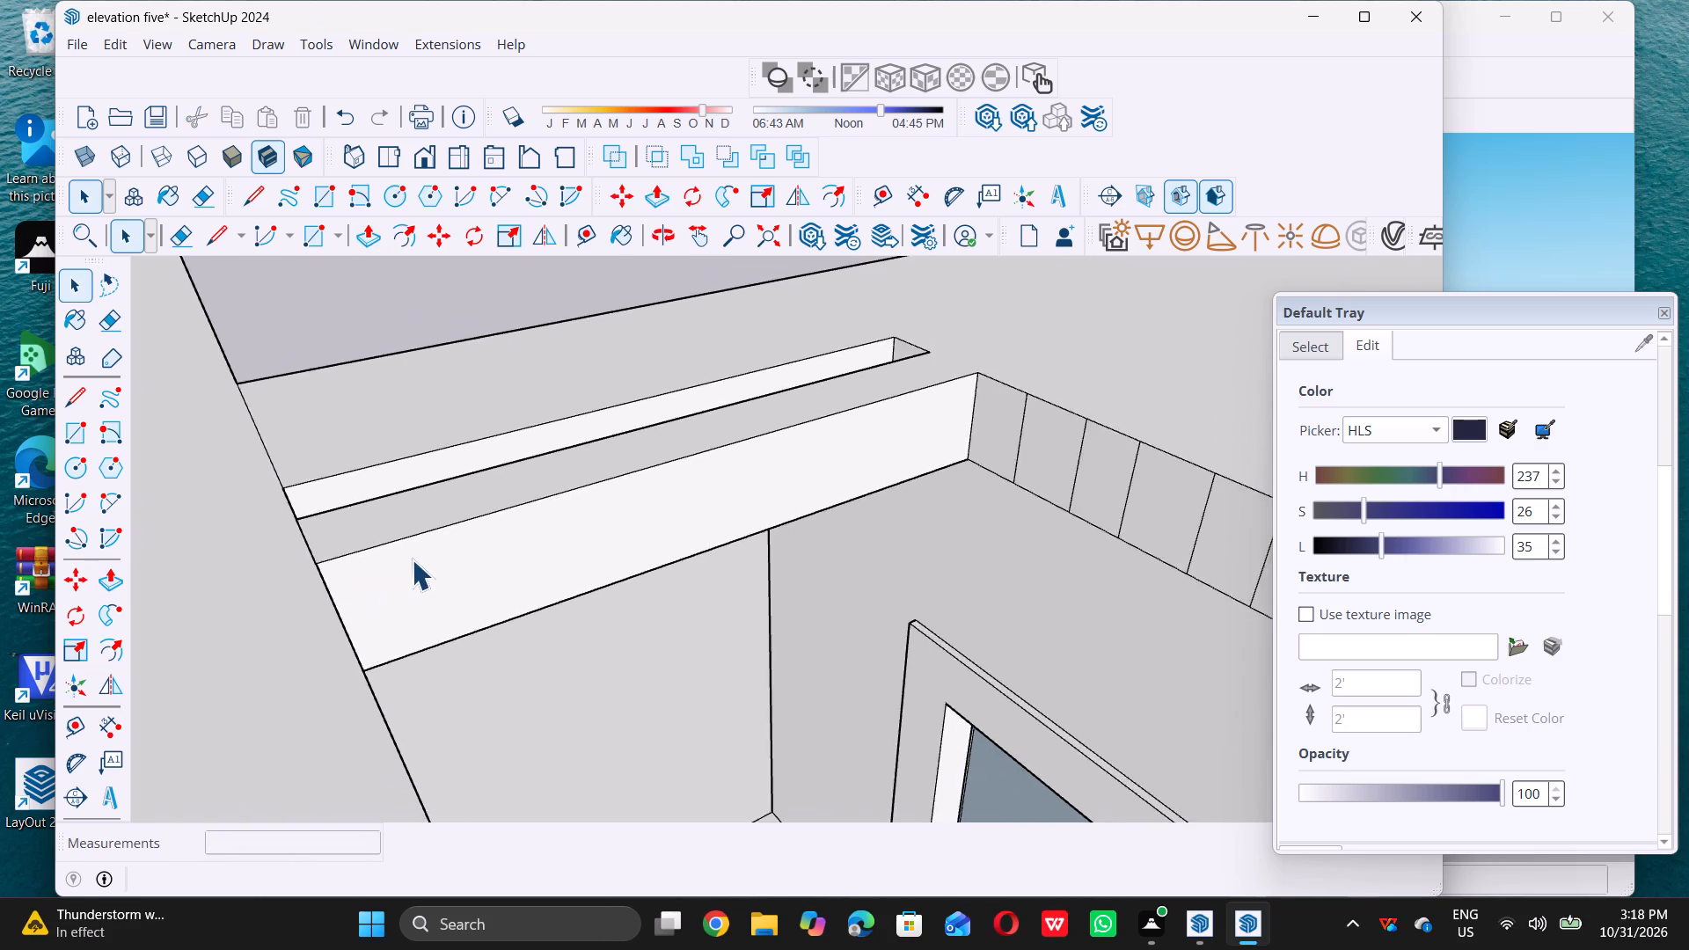
{"action": "scroll", "coordinate": [843, 485], "scroll_direction": "up", "scroll_amount": 5}
{"action": "left_click", "coordinate": [865, 490]}
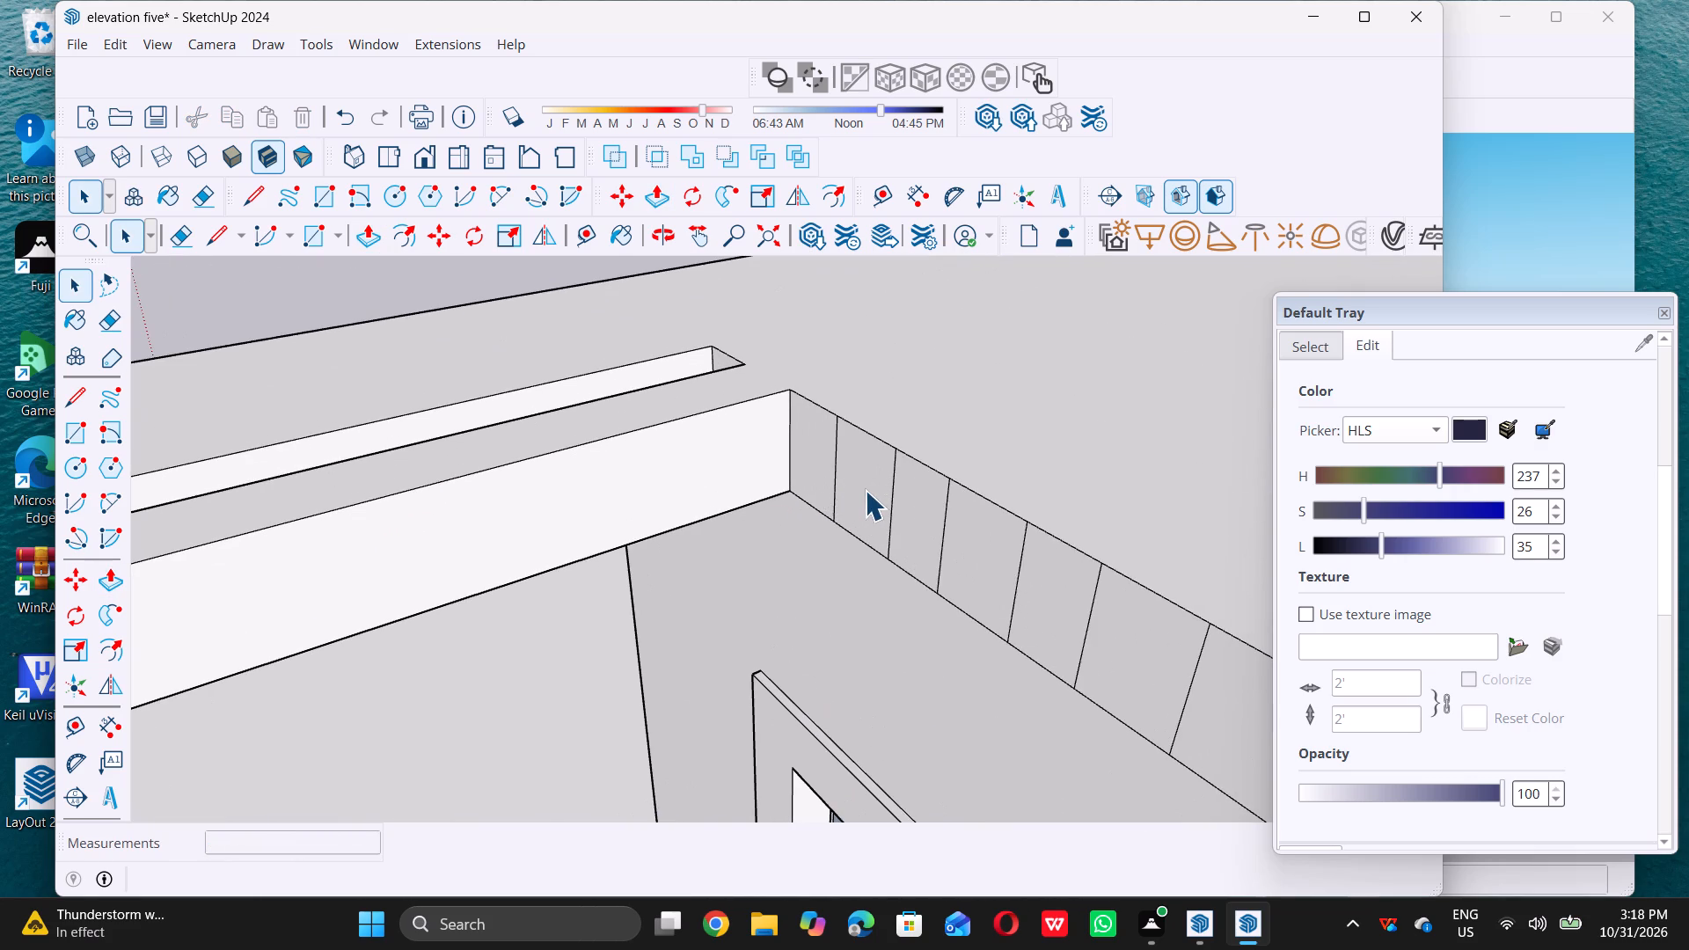
{"action": "key", "text": "p"}
{"action": "left_click", "coordinate": [851, 497]}
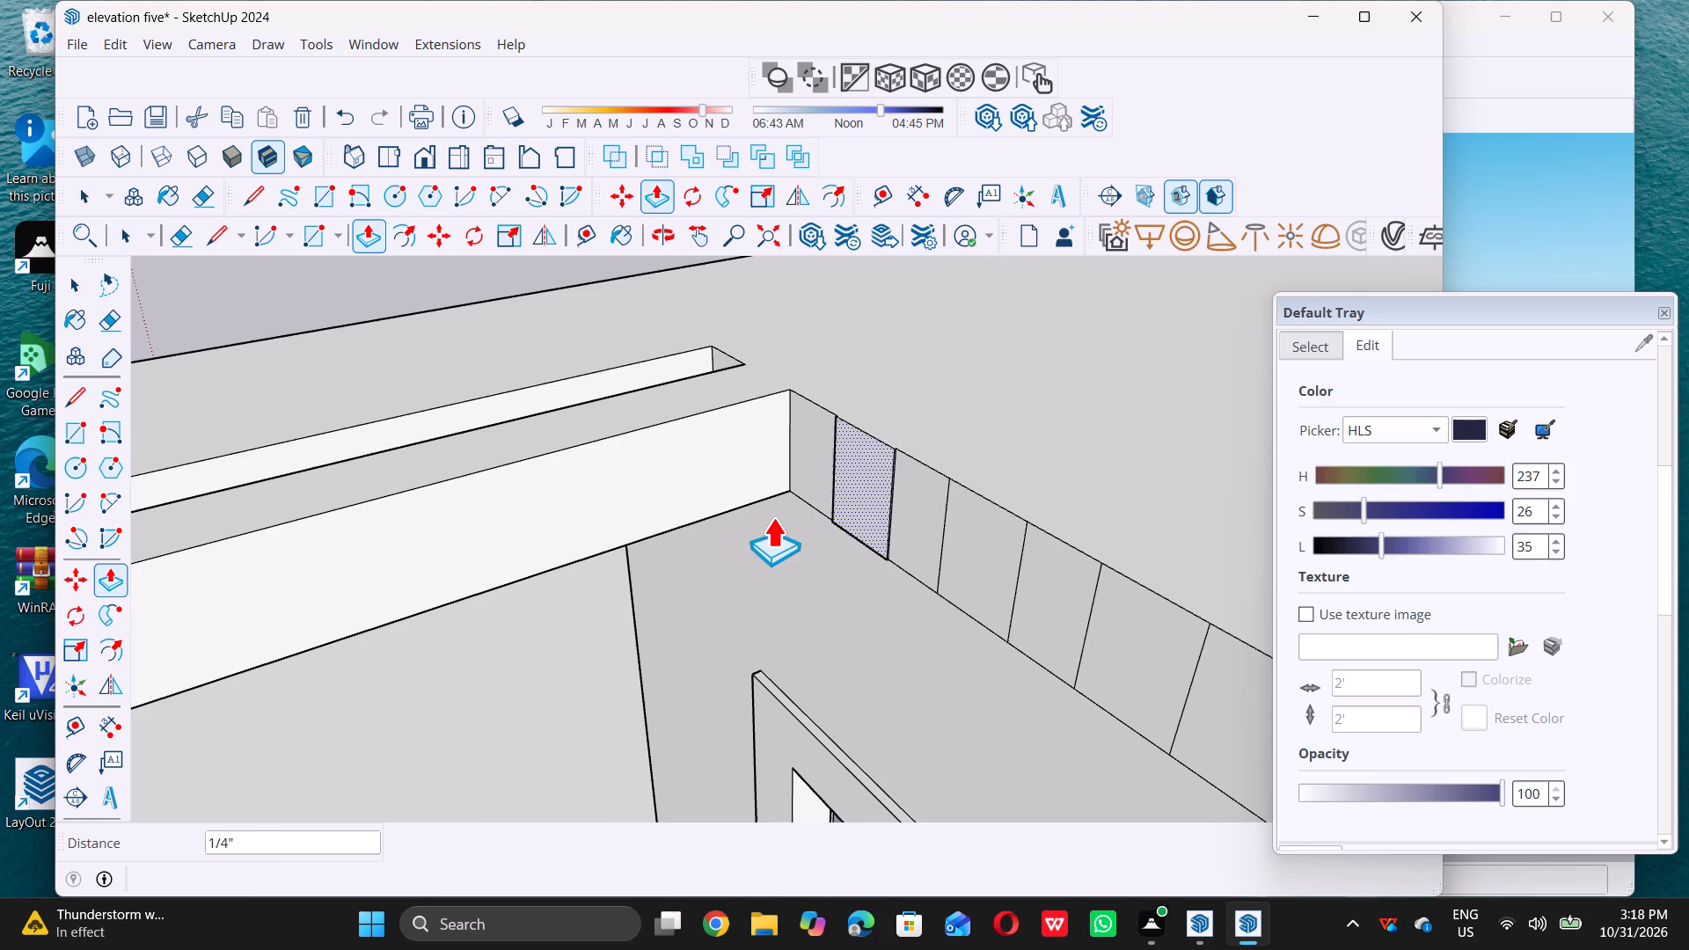
{"action": "scroll", "coordinate": [779, 515], "scroll_direction": "down", "scroll_amount": 12}
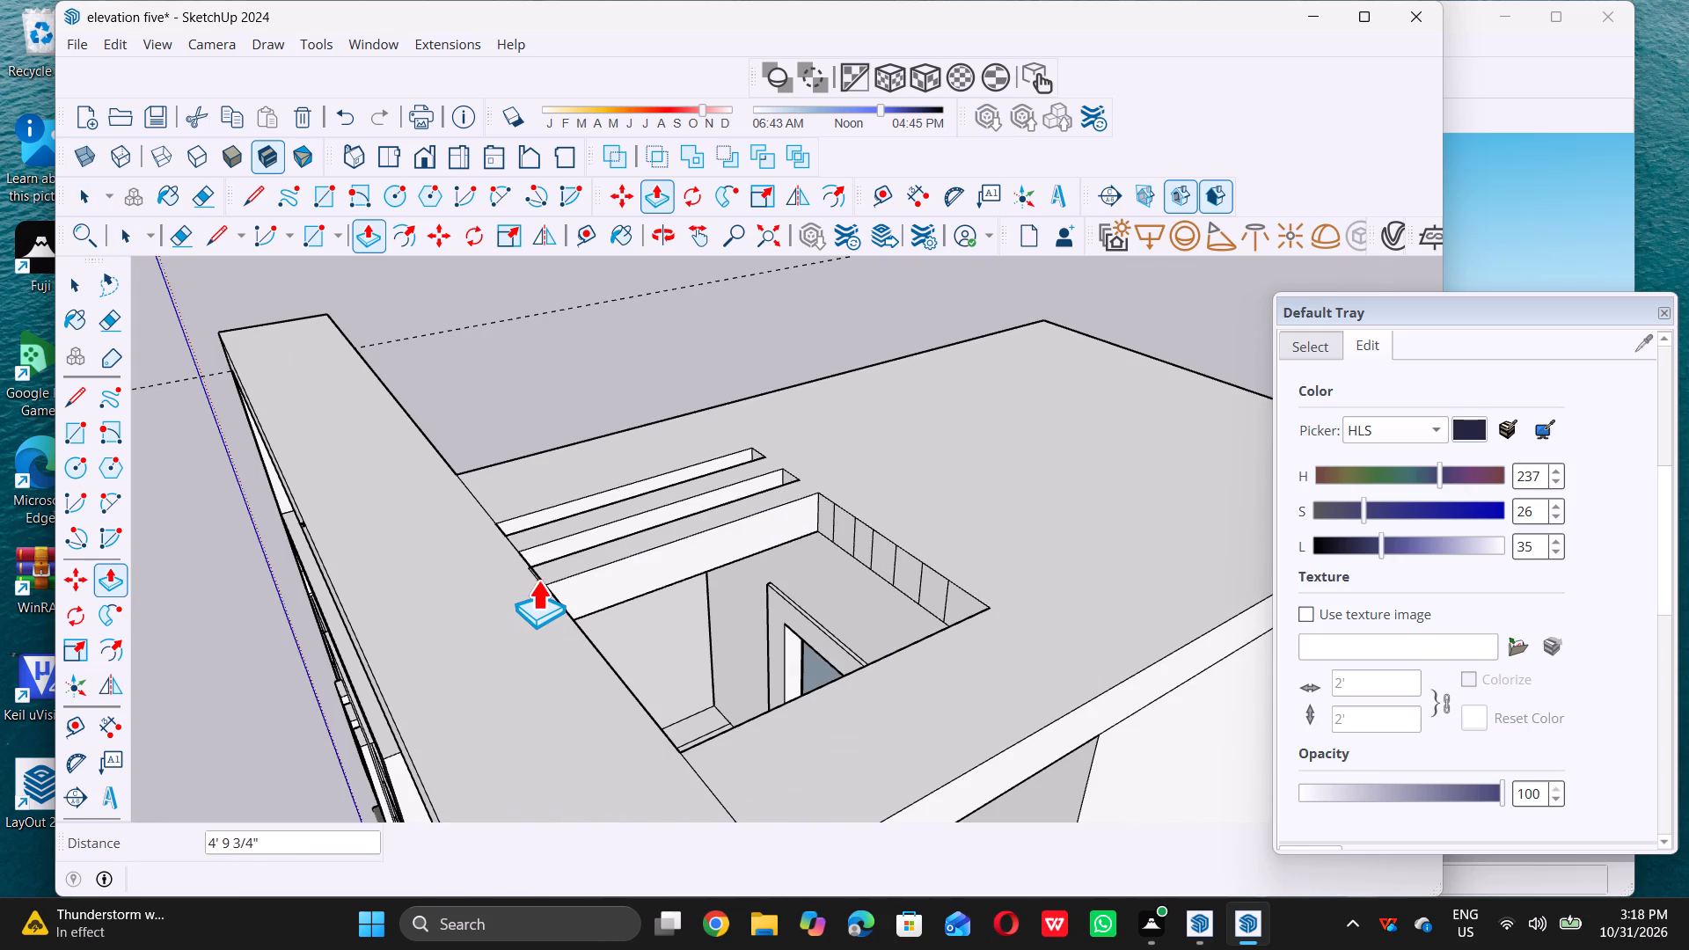
{"action": "triple_click", "coordinate": [537, 580]}
{"action": "key", "text": "space"}
Extrude the sixth strip of the tower's roof edge across to the back of the roof beam as a third parallel rib.
{"action": "scroll", "coordinate": [886, 556], "scroll_direction": "up", "scroll_amount": 2}
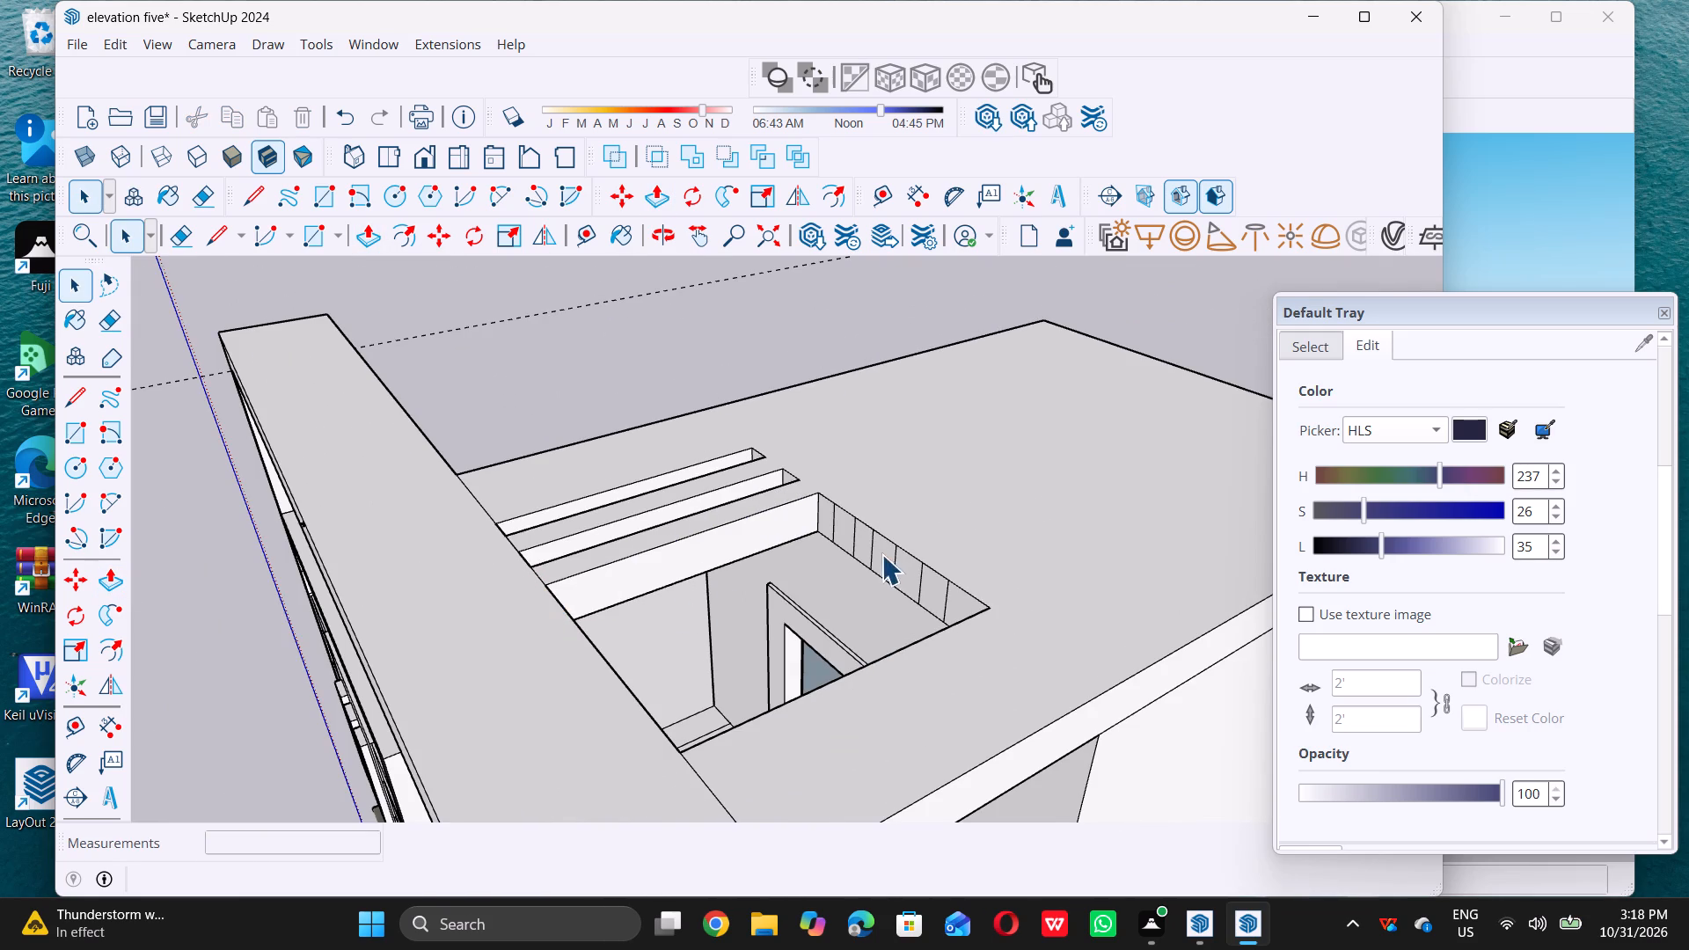
{"action": "scroll", "coordinate": [881, 554], "scroll_direction": "up", "scroll_amount": 4}
{"action": "double_click", "coordinate": [825, 533]}
{"action": "key", "text": "p"}
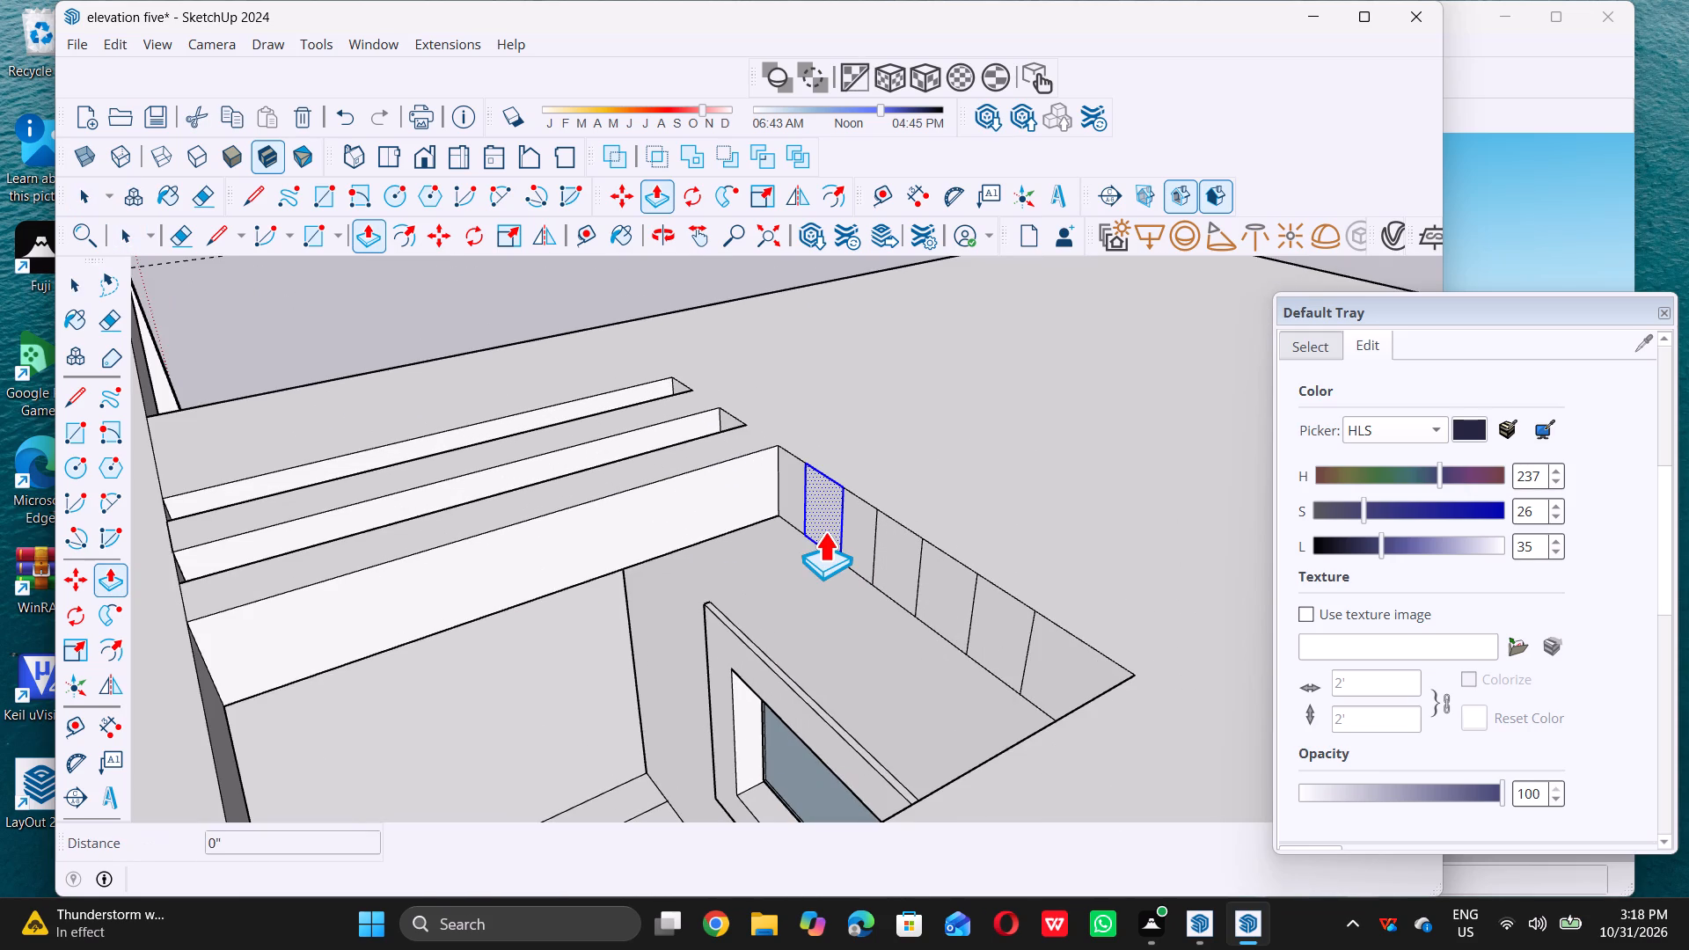
{"action": "left_click", "coordinate": [824, 531]}
{"action": "scroll", "coordinate": [671, 566], "scroll_direction": "down", "scroll_amount": 9}
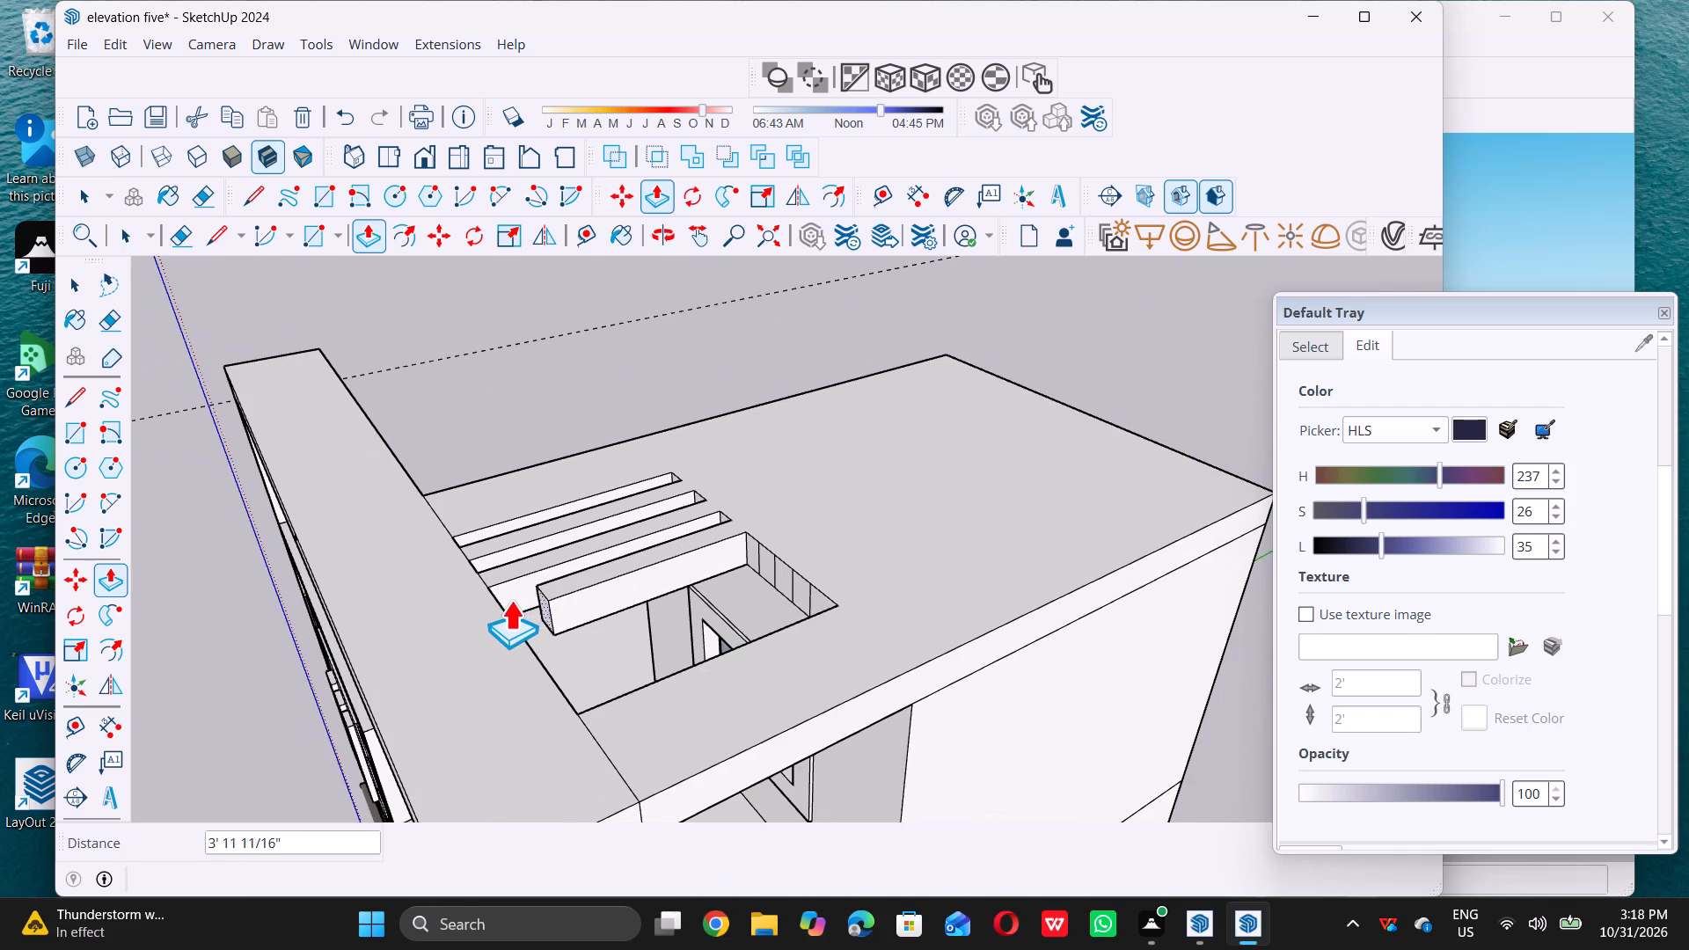
{"action": "double_click", "coordinate": [504, 601]}
{"action": "key", "text": "space"}
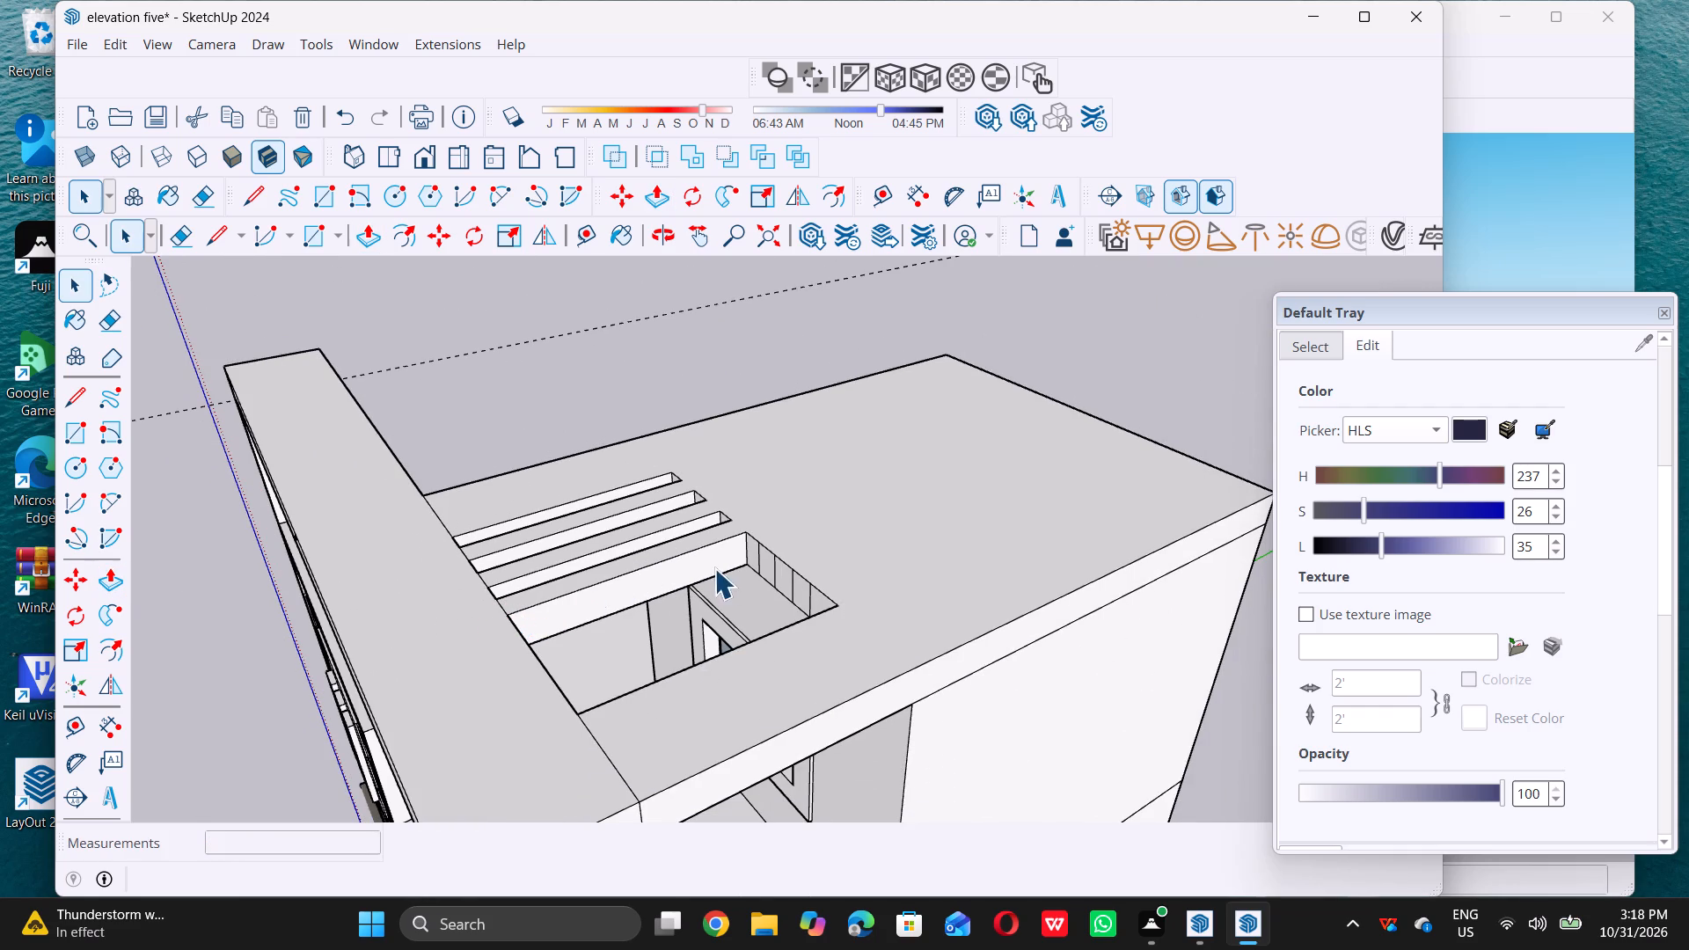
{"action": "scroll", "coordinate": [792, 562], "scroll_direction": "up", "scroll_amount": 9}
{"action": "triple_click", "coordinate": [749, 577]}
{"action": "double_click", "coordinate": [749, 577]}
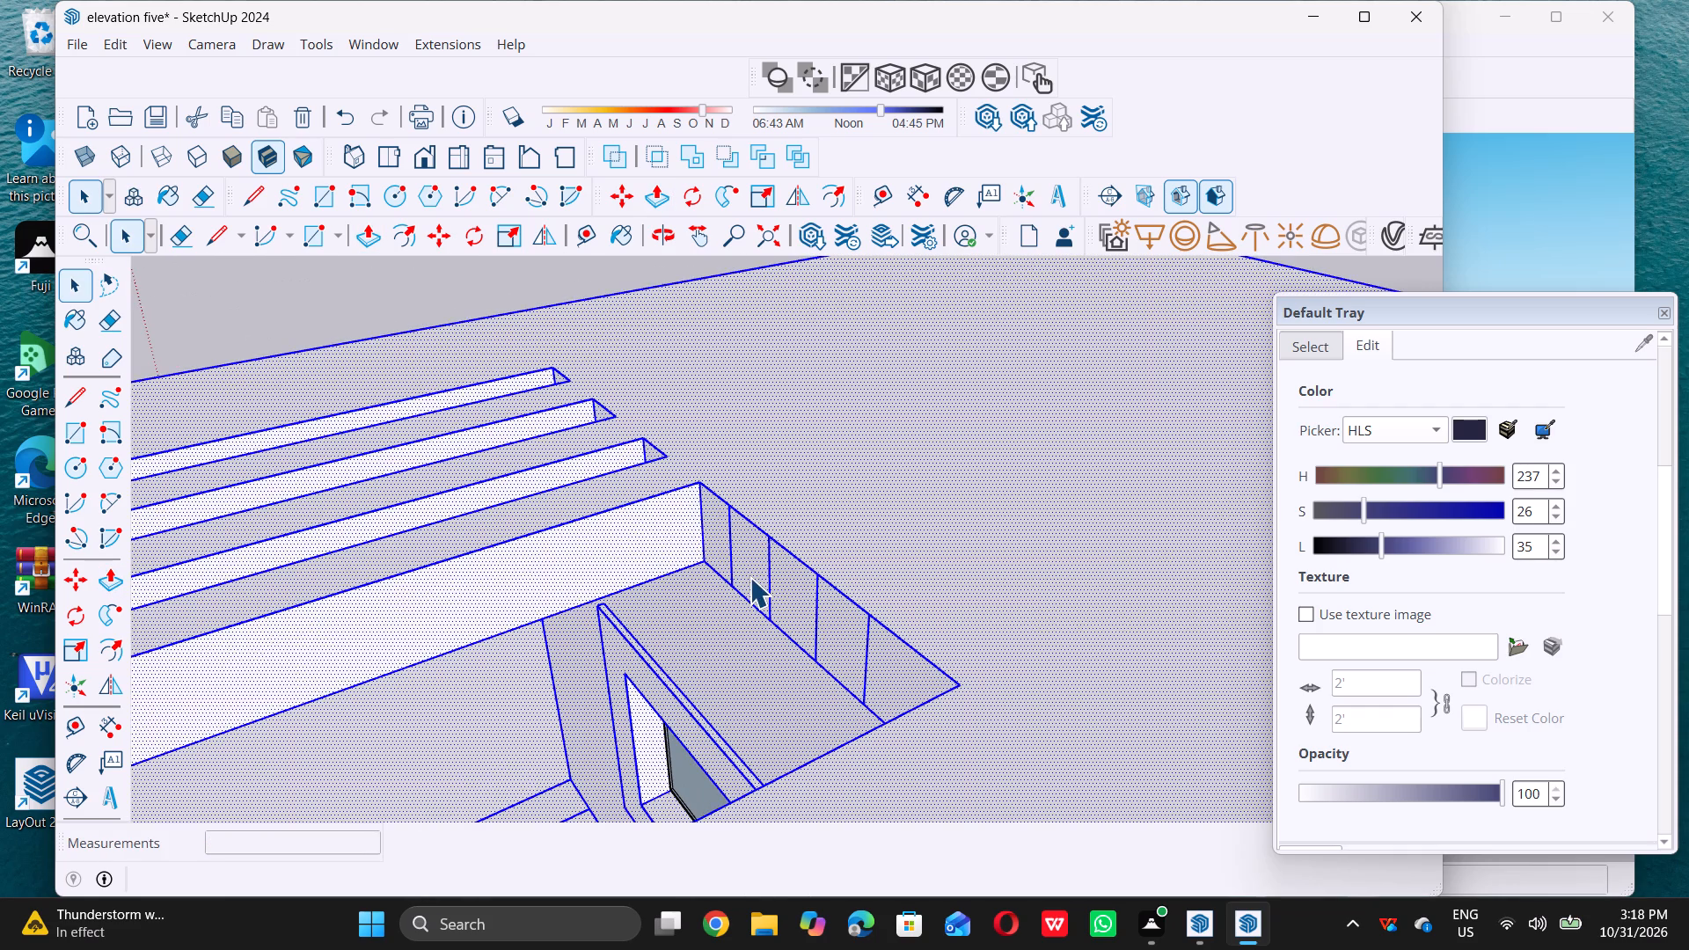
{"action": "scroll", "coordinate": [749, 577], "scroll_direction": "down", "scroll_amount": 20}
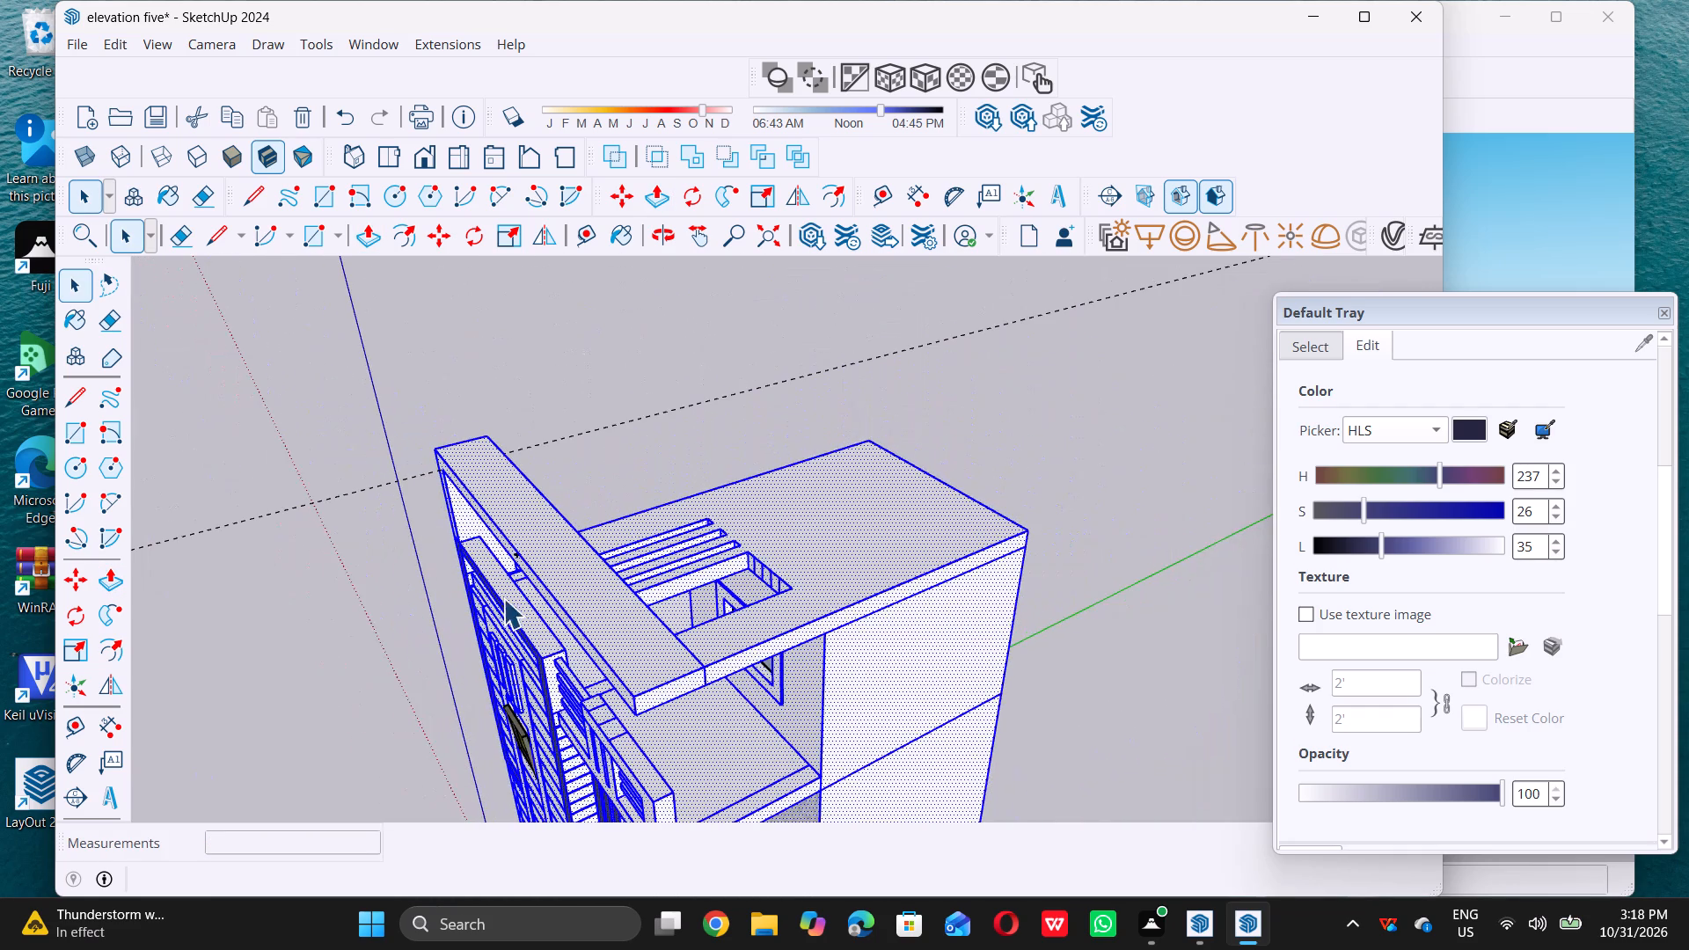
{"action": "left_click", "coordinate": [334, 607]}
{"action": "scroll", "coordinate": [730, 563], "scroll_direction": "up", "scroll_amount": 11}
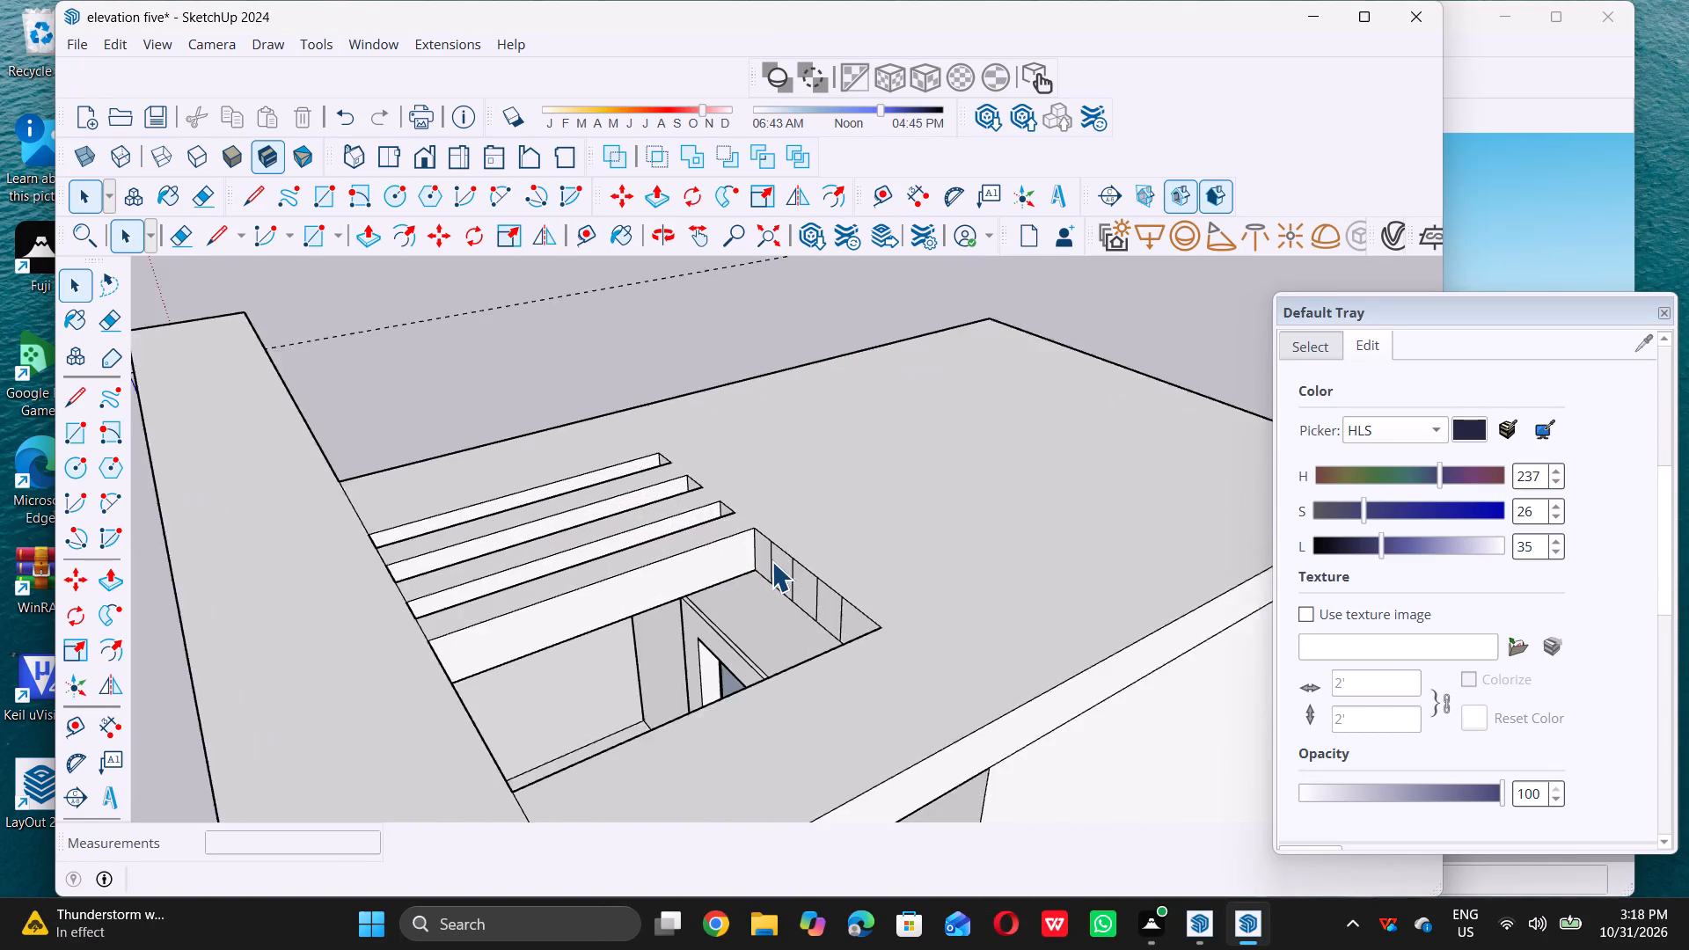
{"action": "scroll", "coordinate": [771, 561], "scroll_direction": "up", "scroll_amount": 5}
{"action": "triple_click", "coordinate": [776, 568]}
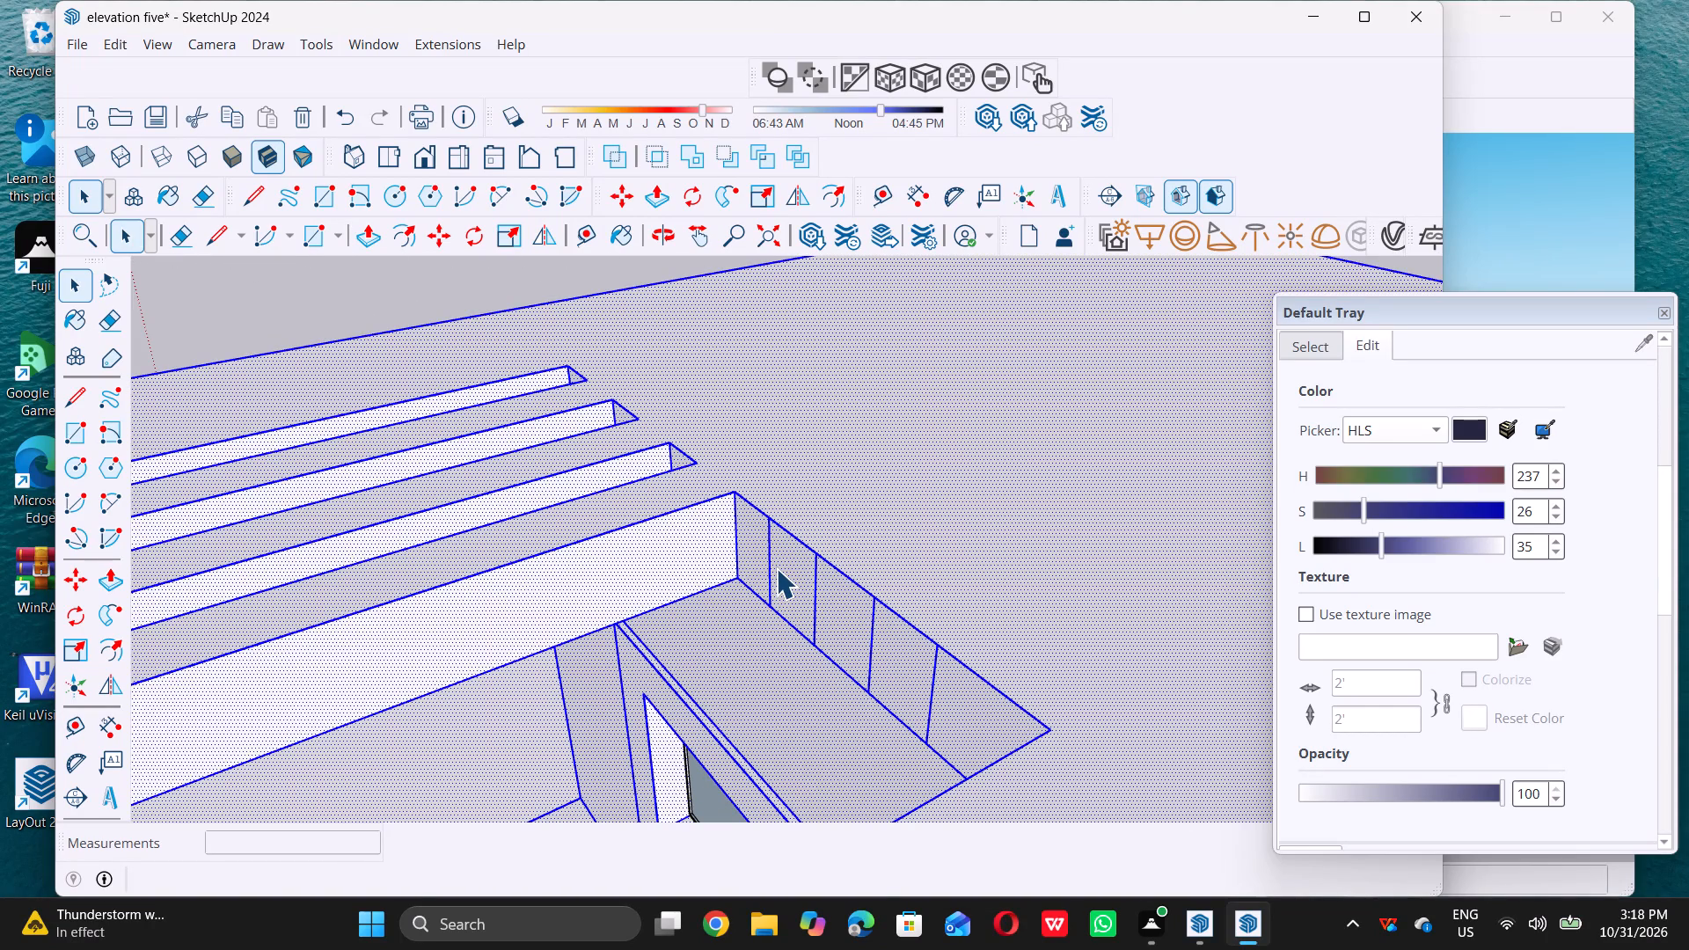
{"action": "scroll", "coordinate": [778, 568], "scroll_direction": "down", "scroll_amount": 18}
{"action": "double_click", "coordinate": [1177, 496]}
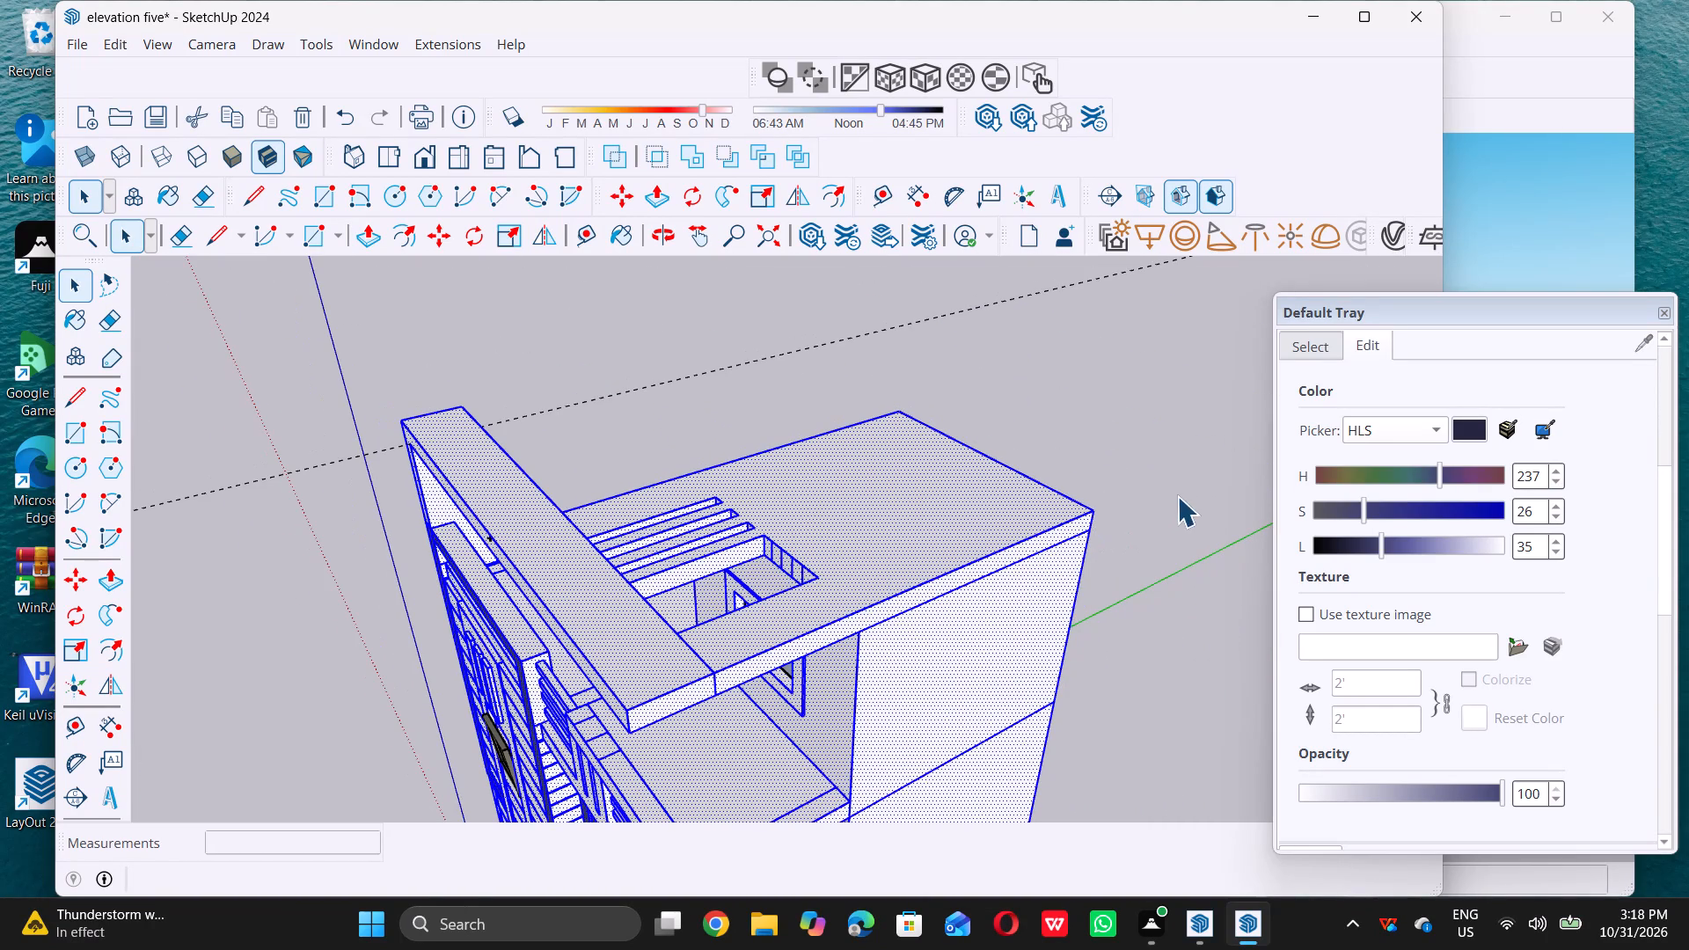
Extrude the eighth strip of the tower's roof edge about 4' 9 5/16" to the roof beam, leaving a one-strip gap.
{"action": "scroll", "coordinate": [775, 566], "scroll_direction": "up", "scroll_amount": 15}
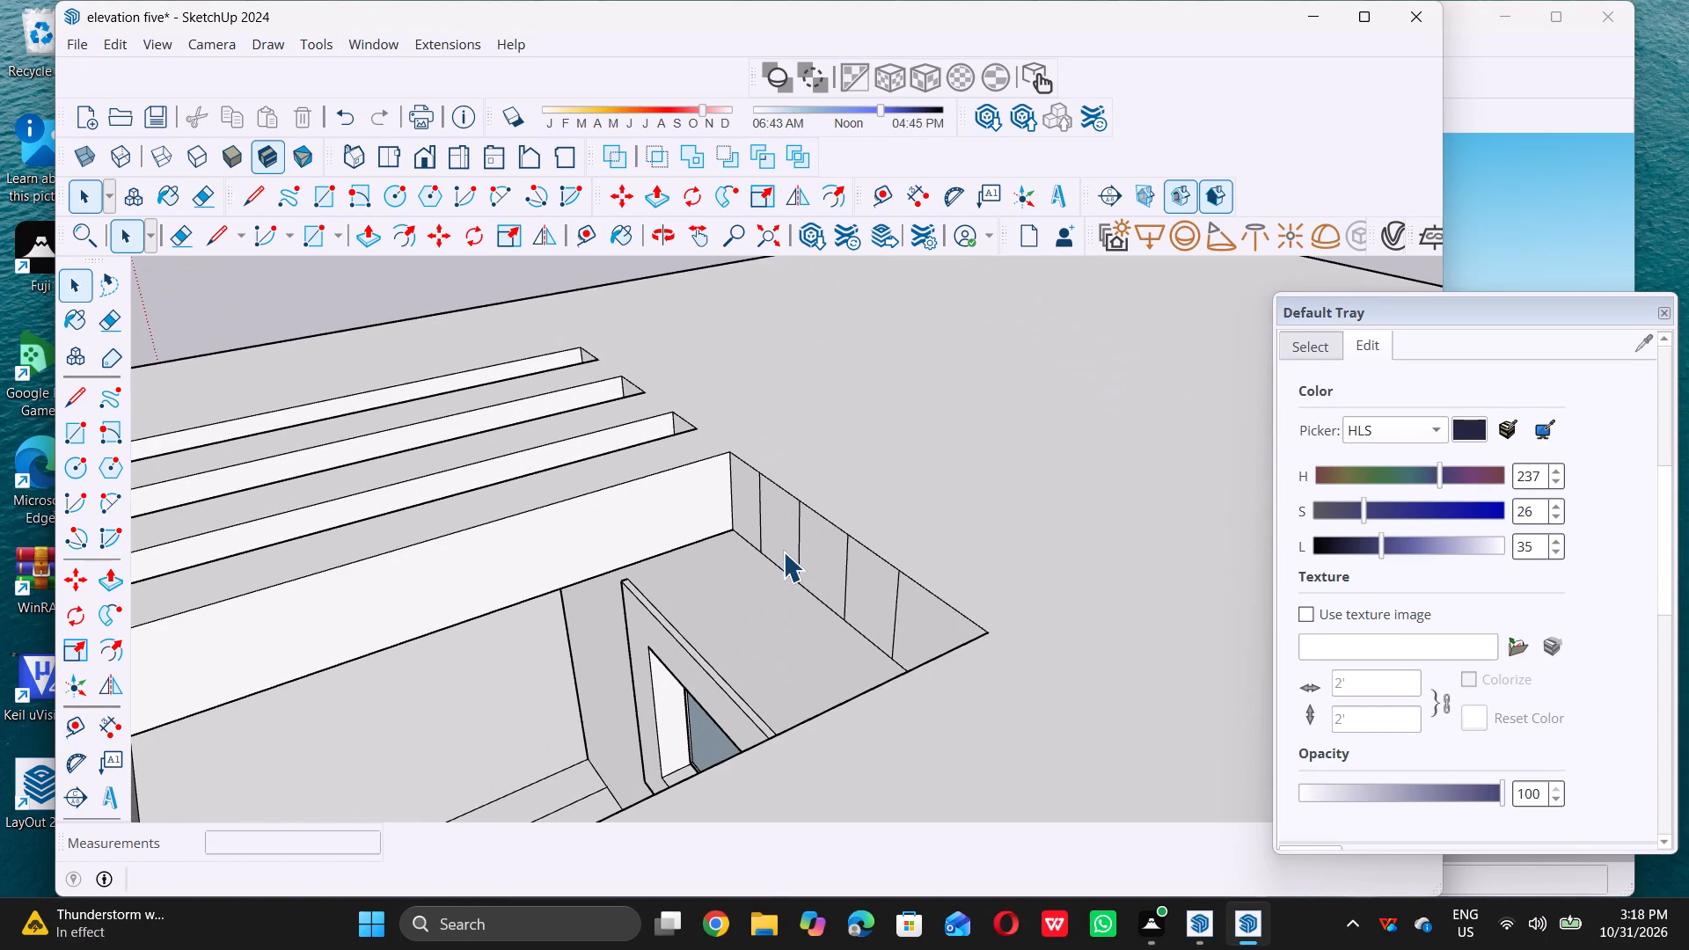
{"action": "left_click", "coordinate": [783, 552]}
{"action": "key", "text": "p"}
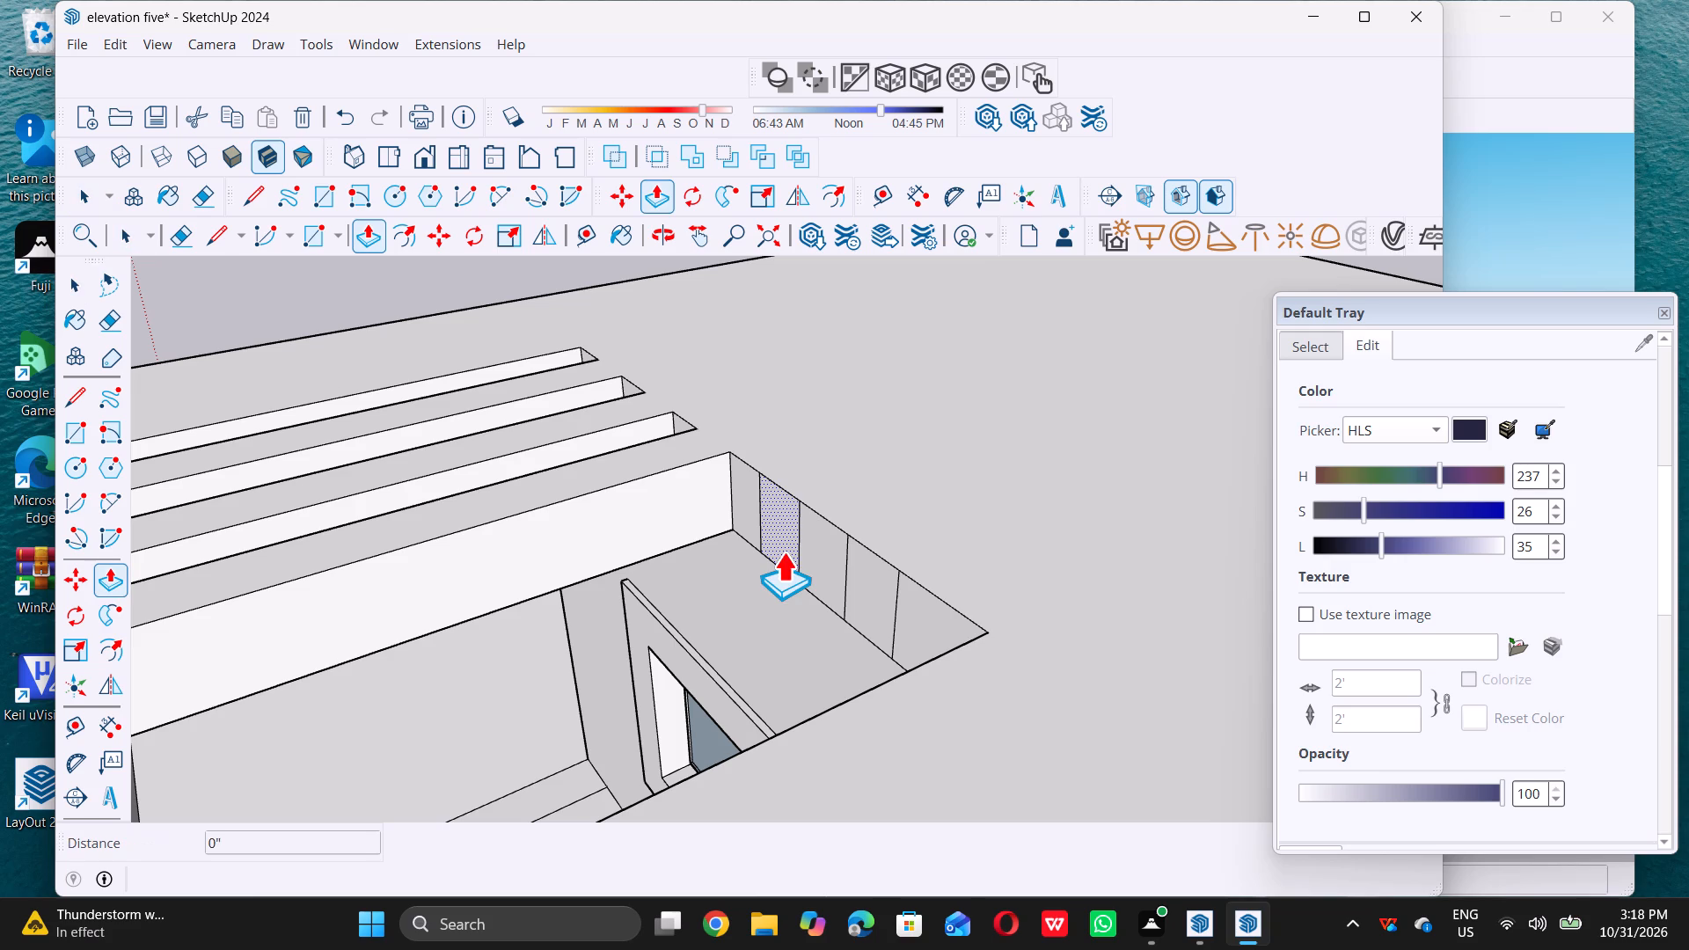
{"action": "left_click", "coordinate": [783, 552]}
{"action": "scroll", "coordinate": [770, 558], "scroll_direction": "down", "scroll_amount": 10}
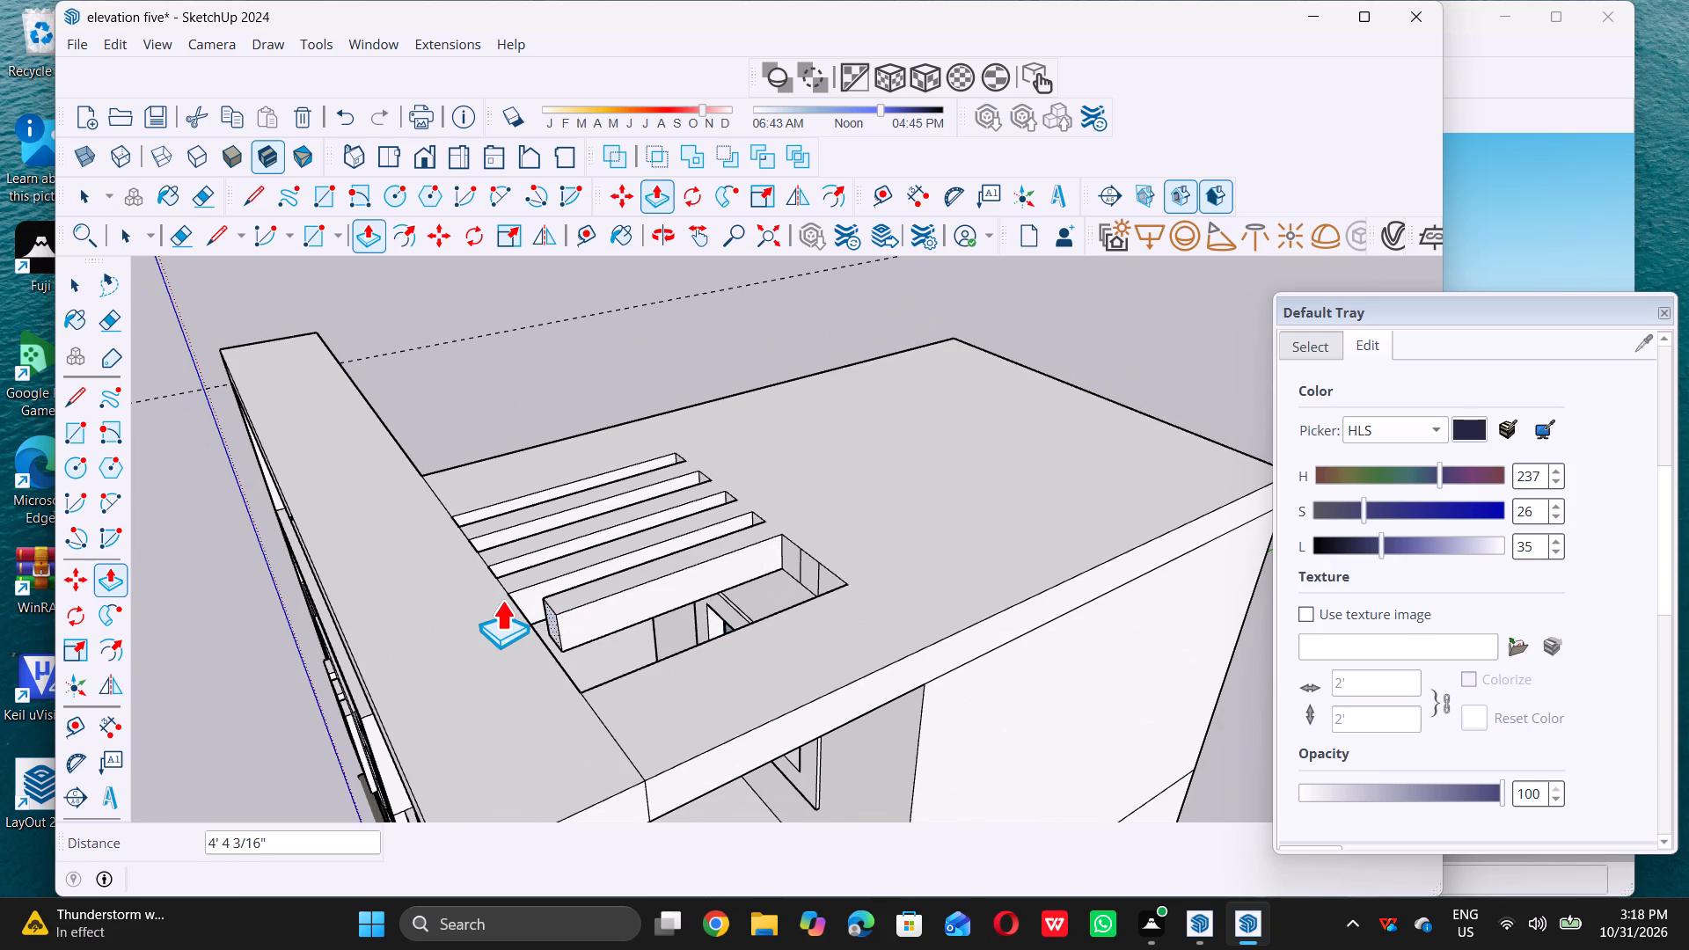
{"action": "double_click", "coordinate": [515, 602]}
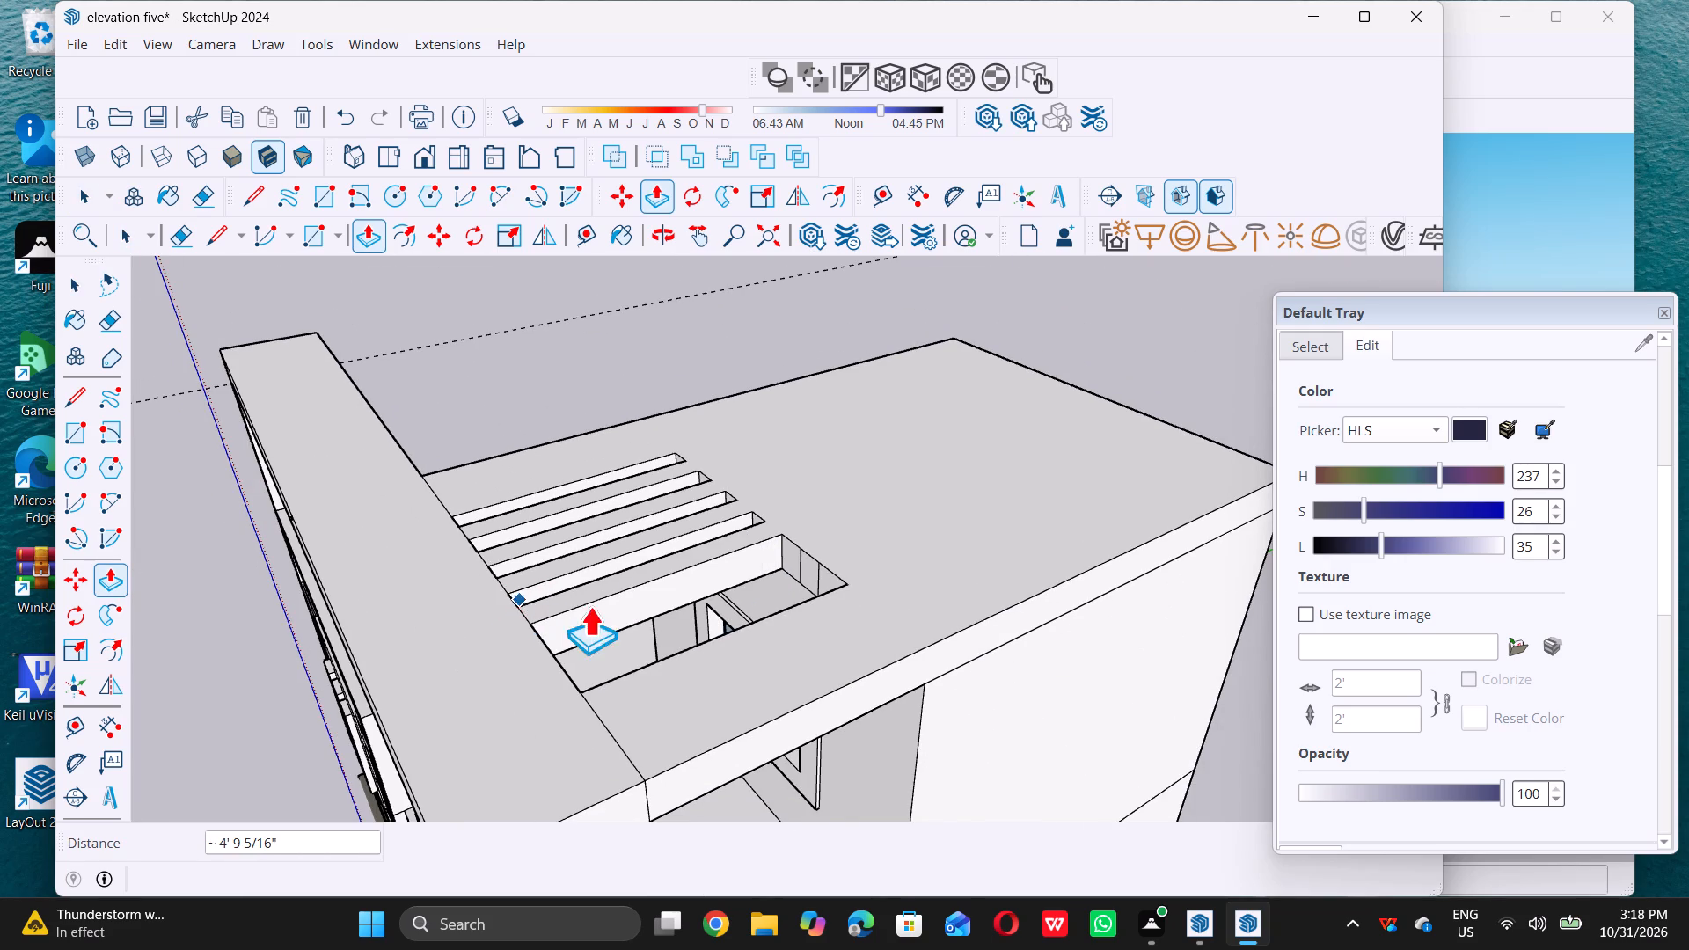
Extrude the tenth strip of the tower's roof edge about 4' 9 5/16" to the roof beam as the last parallel rib.
{"action": "scroll", "coordinate": [810, 565], "scroll_direction": "up", "scroll_amount": 5}
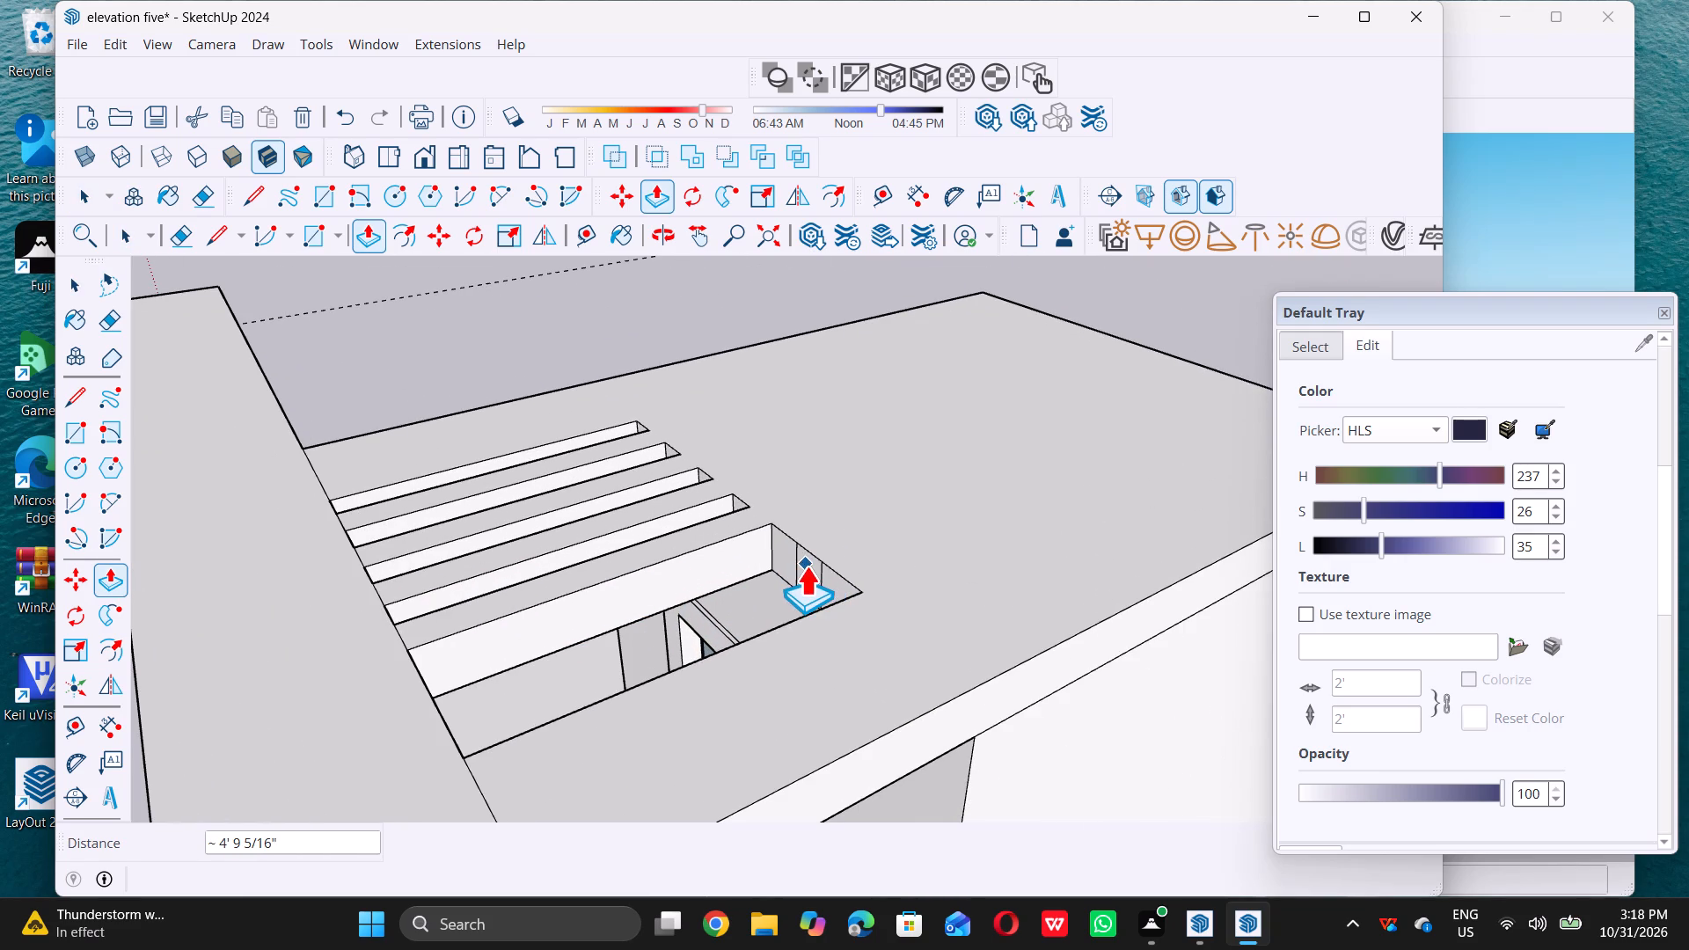
{"action": "key", "text": "space"}
{"action": "left_click", "coordinate": [806, 566]}
{"action": "key", "text": "p"}
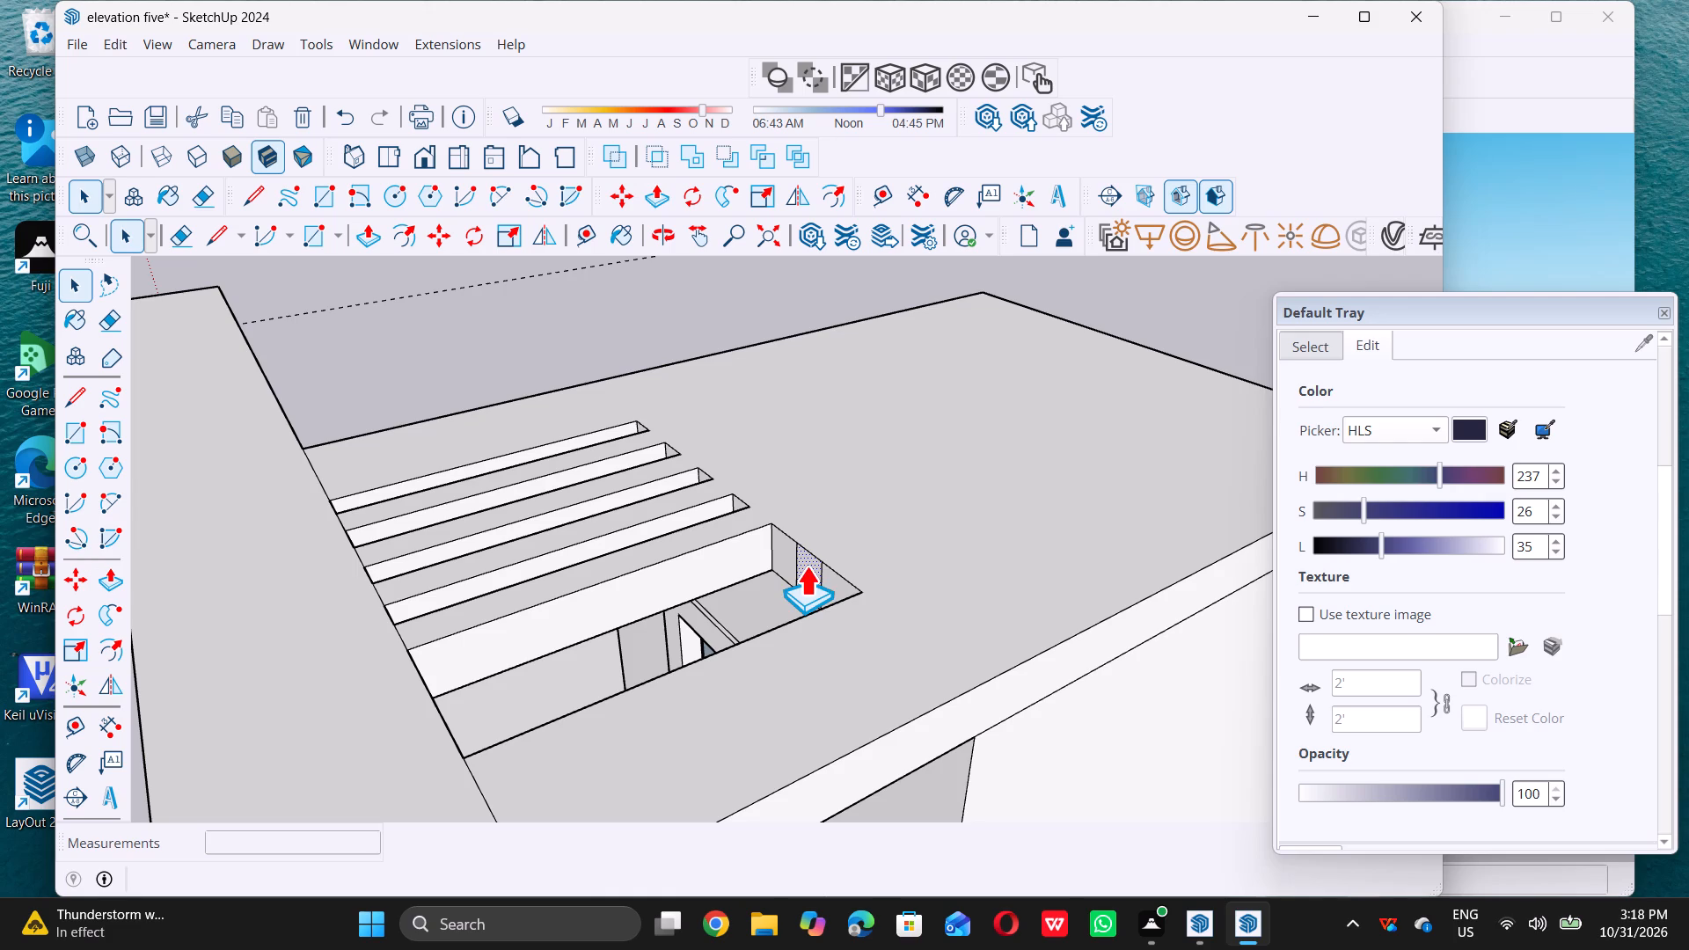
{"action": "left_click", "coordinate": [808, 564]}
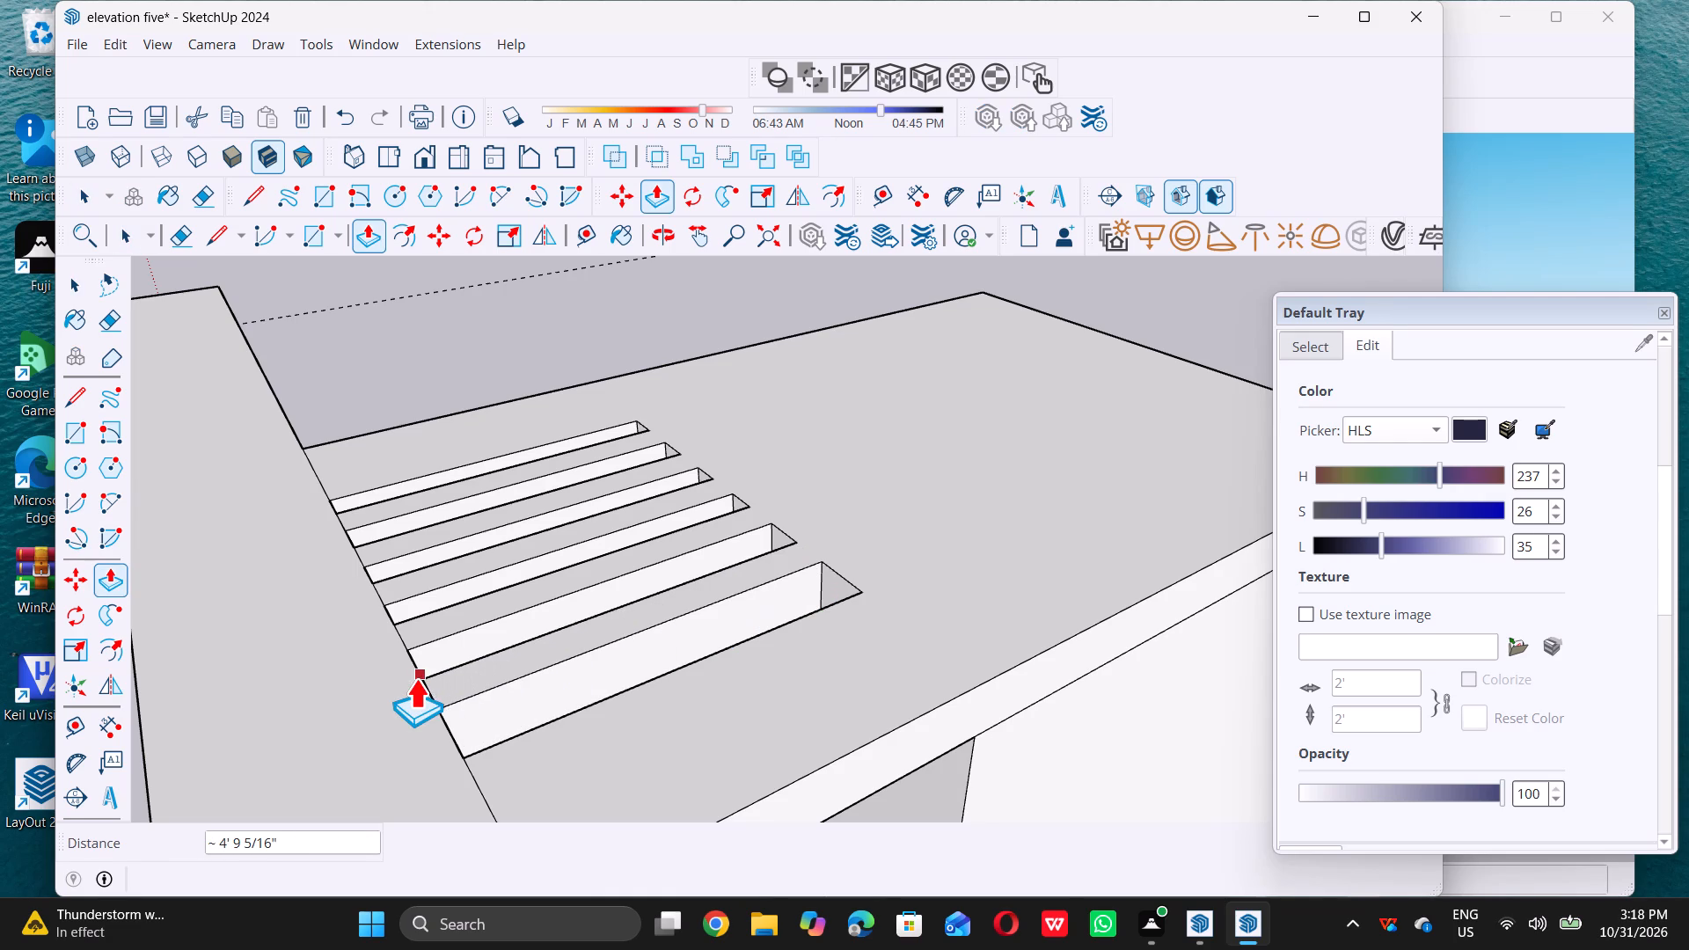
{"action": "left_click", "coordinate": [415, 678]}
{"action": "middle_click", "coordinate": [415, 678]}
{"action": "left_click", "coordinate": [415, 678]}
{"action": "key", "text": "space"}
Delete all construction guides from the model.
{"action": "scroll", "coordinate": [581, 646], "scroll_direction": "down", "scroll_amount": 8}
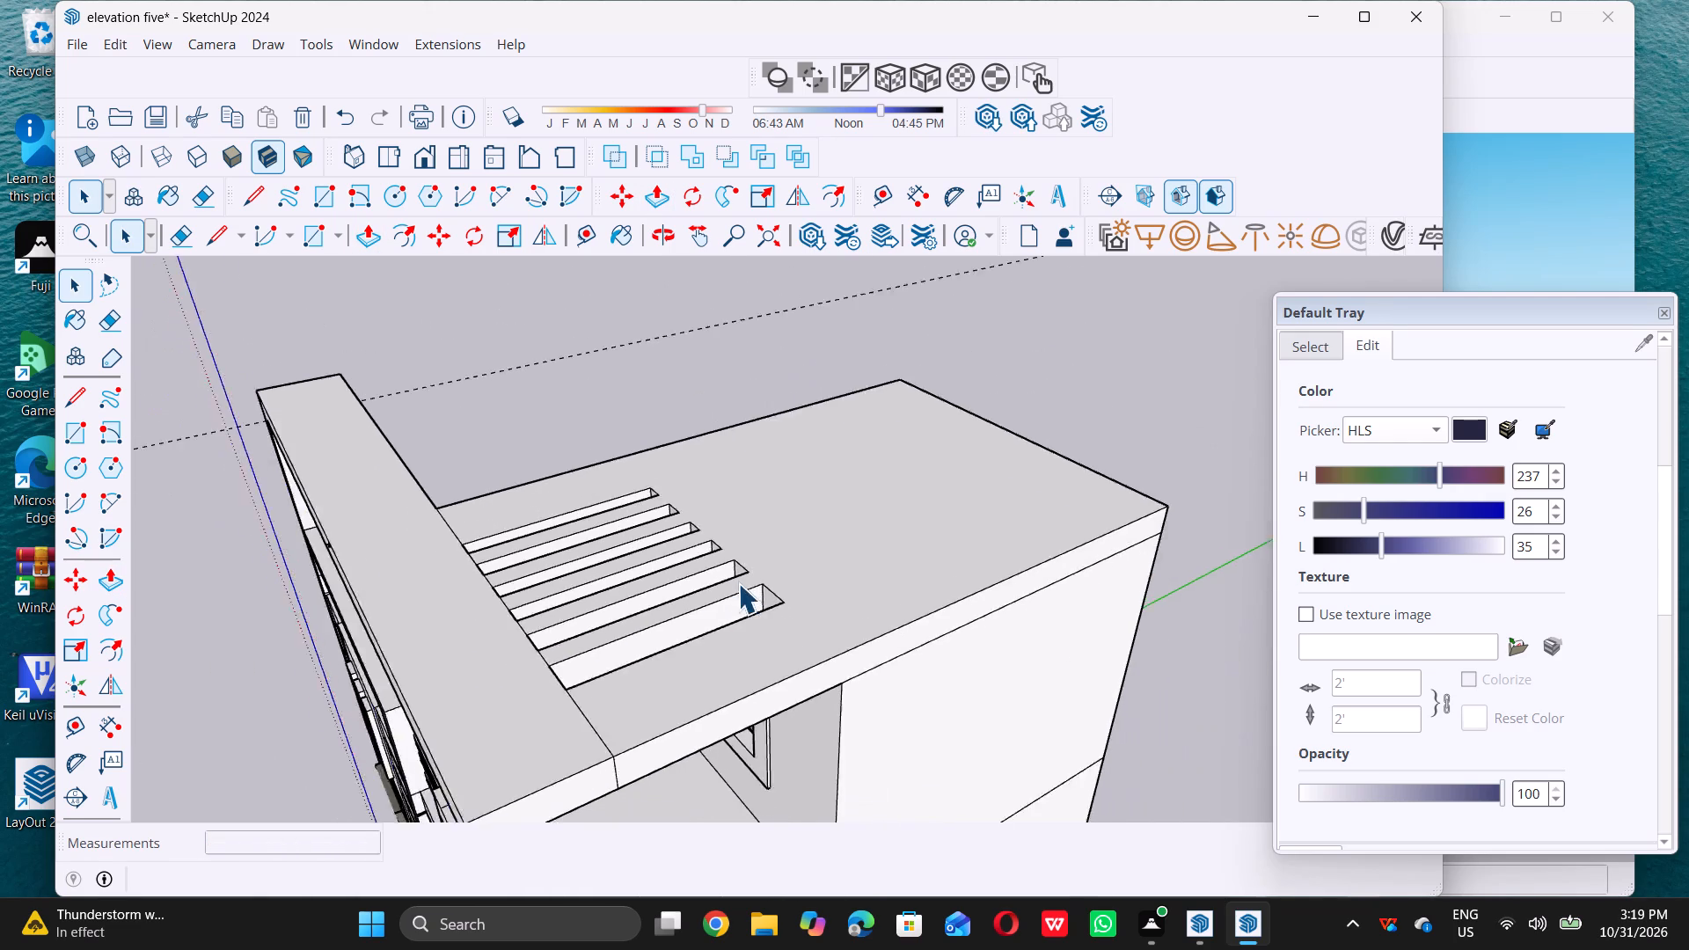
{"action": "scroll", "coordinate": [738, 583], "scroll_direction": "down", "scroll_amount": 12}
{"action": "middle_click_drag", "start_coordinate": [554, 612], "coordinate": [879, 449]}
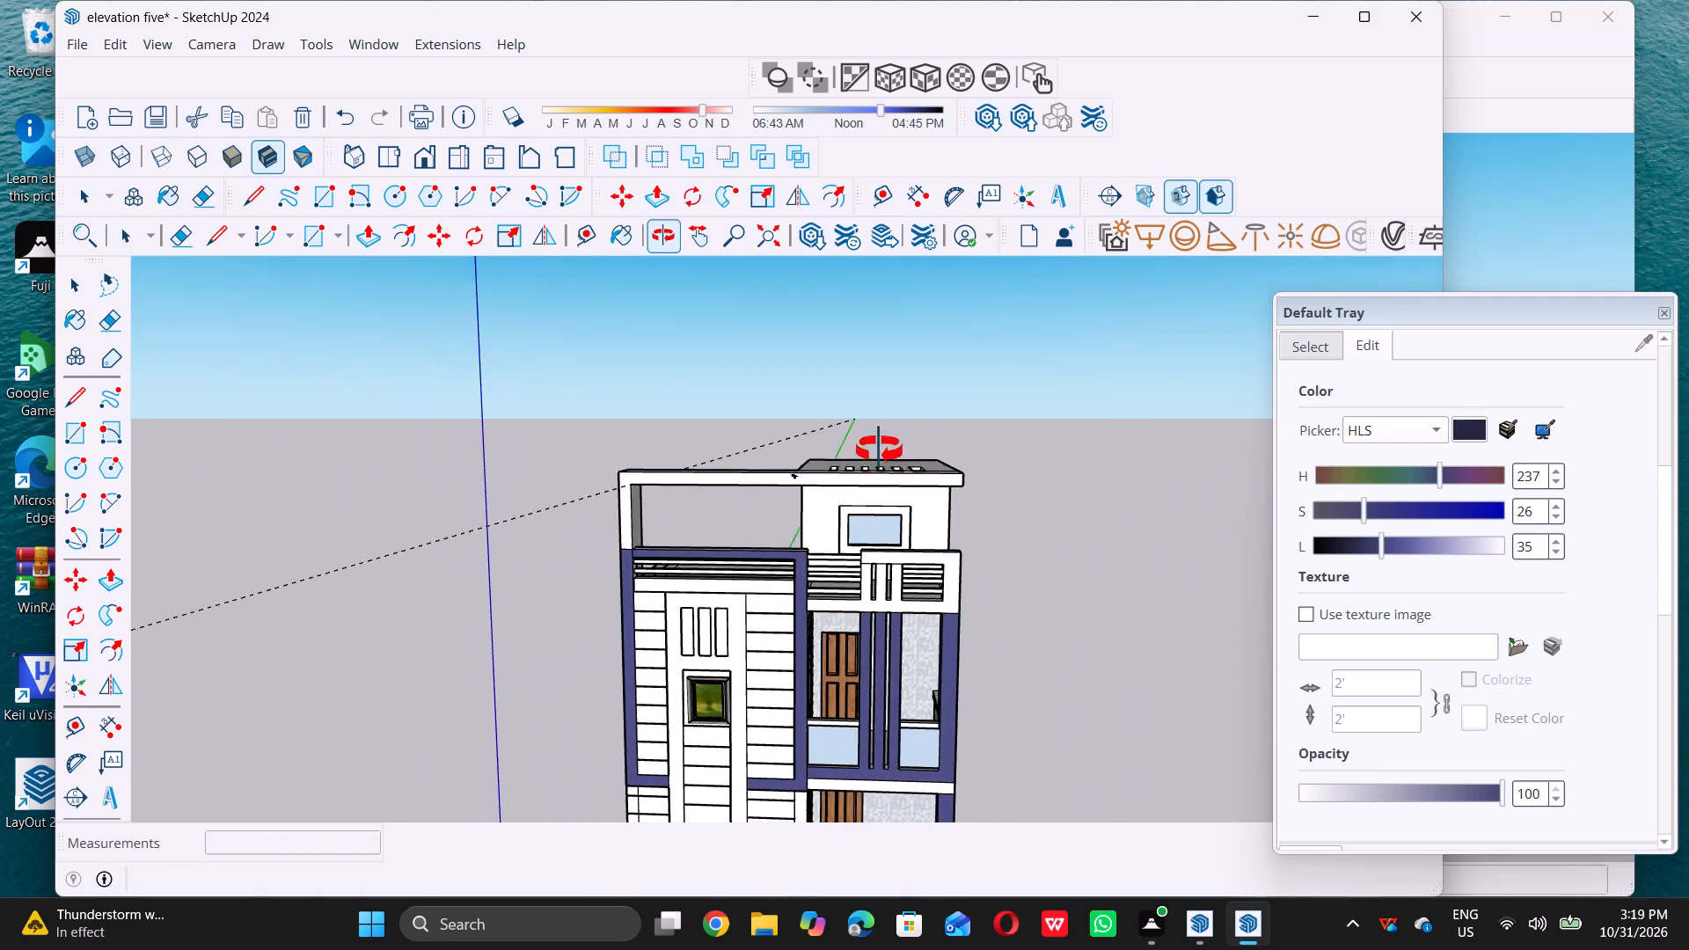
{"action": "middle_click_drag", "start_coordinate": [879, 449], "coordinate": [878, 447]}
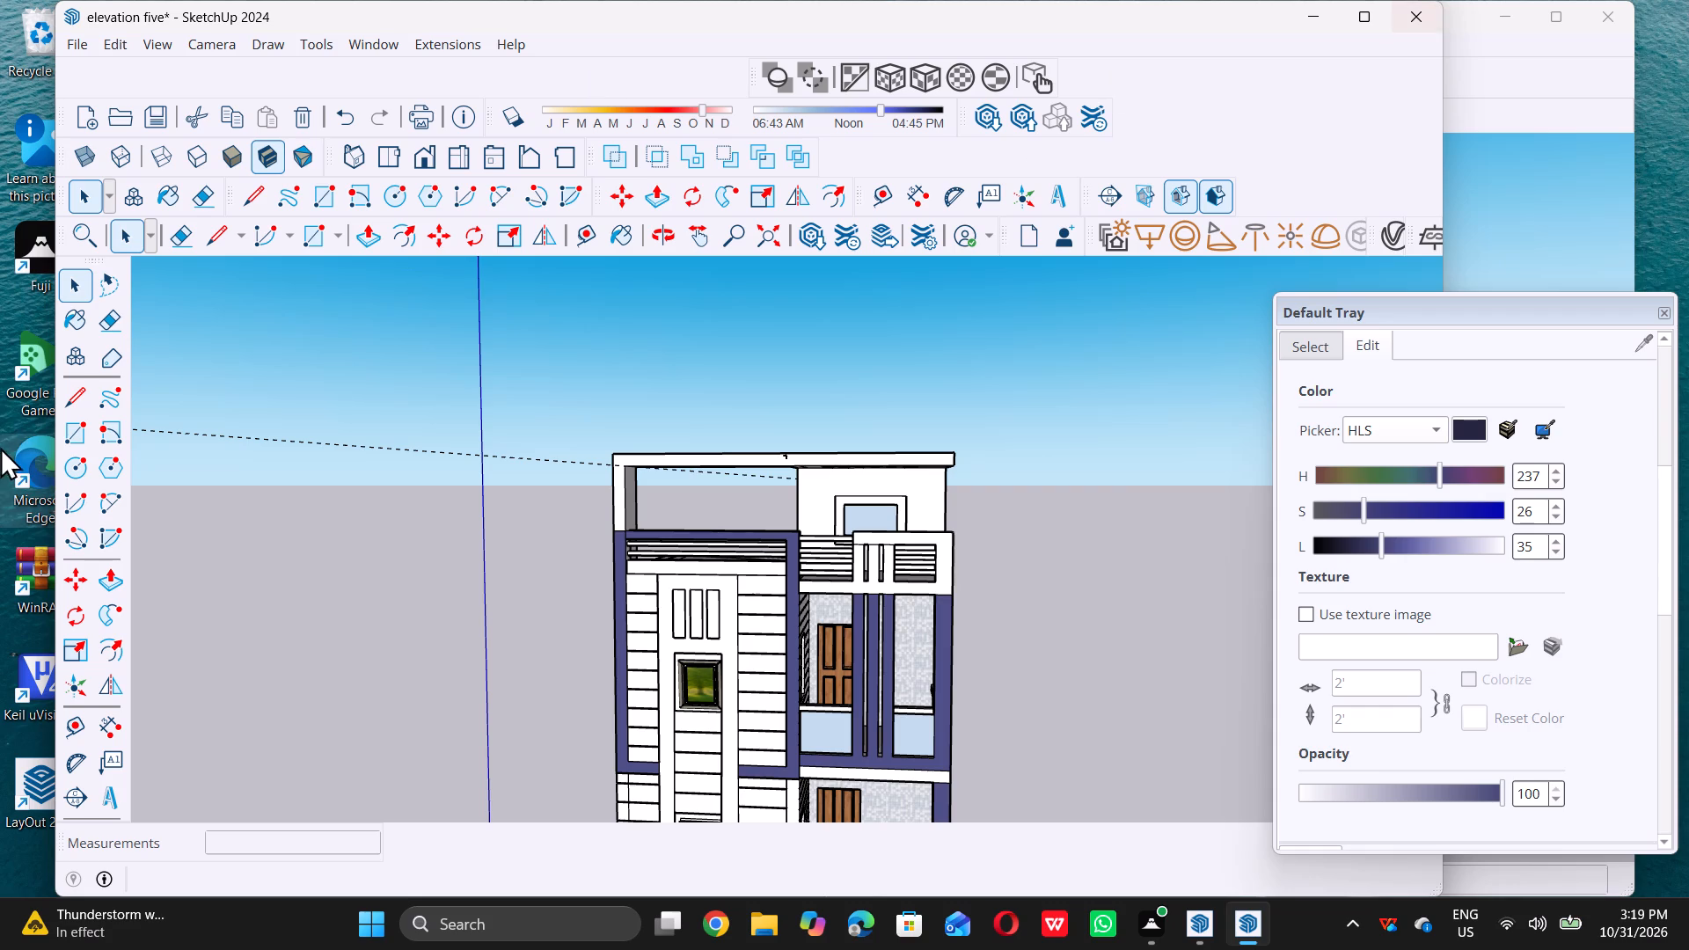
{"action": "double_click", "coordinate": [111, 43]}
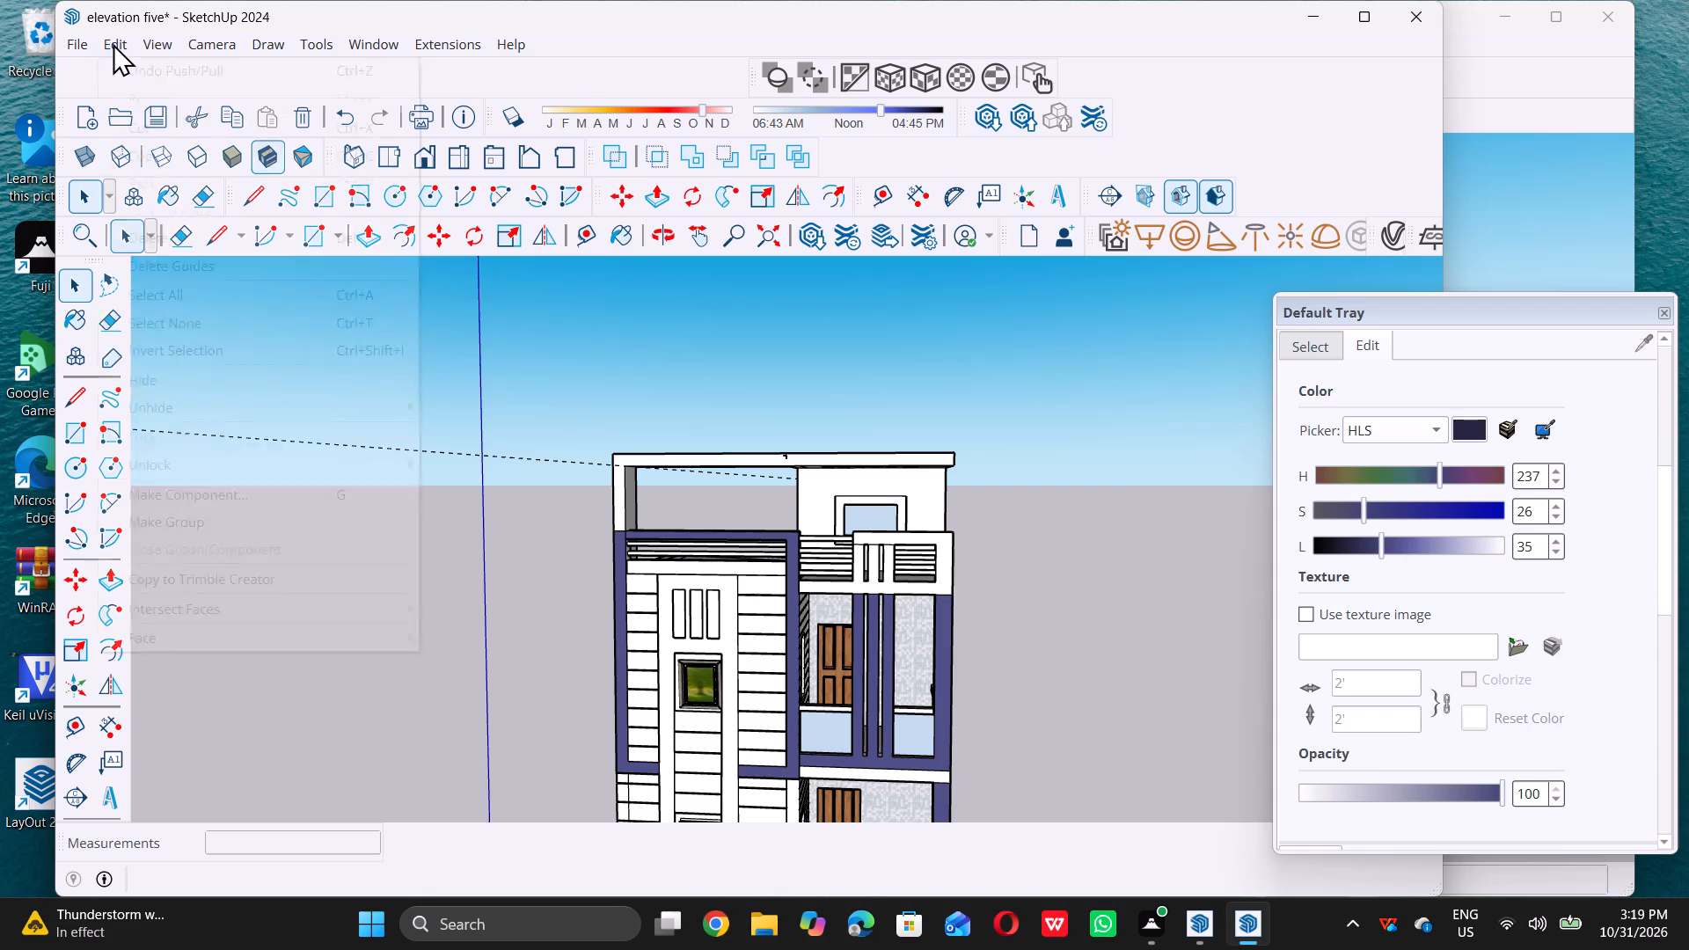
{"action": "left_click", "coordinate": [113, 44]}
{"action": "double_click", "coordinate": [186, 262]}
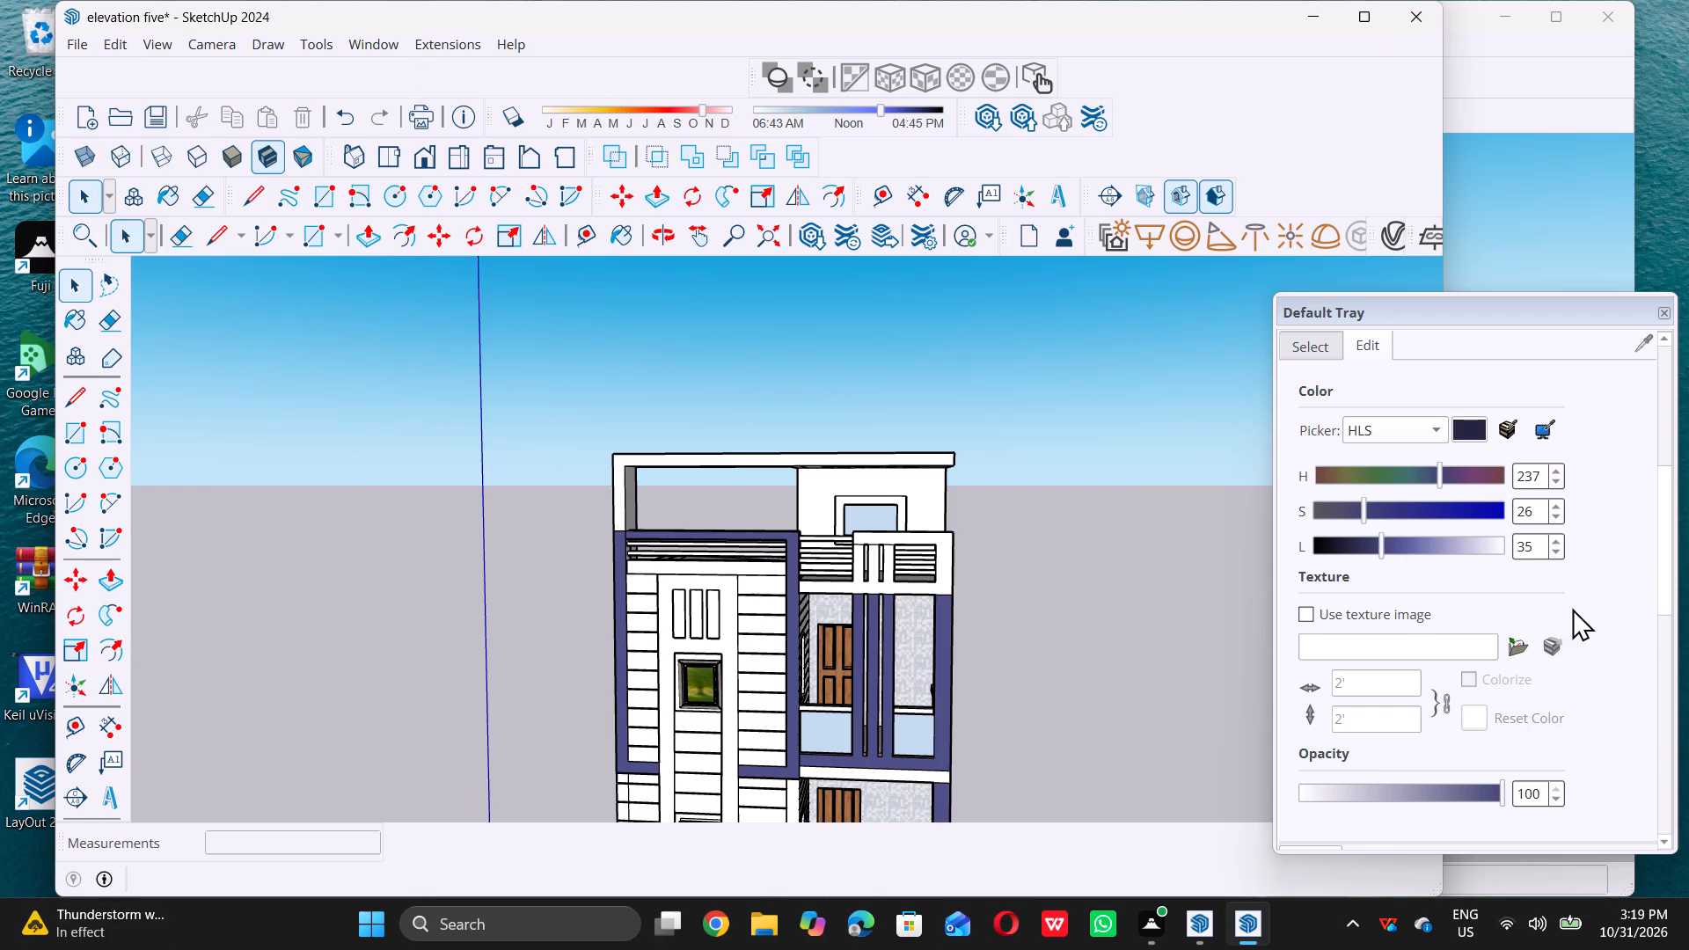
Darken the blue facade material by lowering its HLS lightness to 29.
{"action": "scroll", "coordinate": [603, 415], "scroll_direction": "down", "scroll_amount": 7}
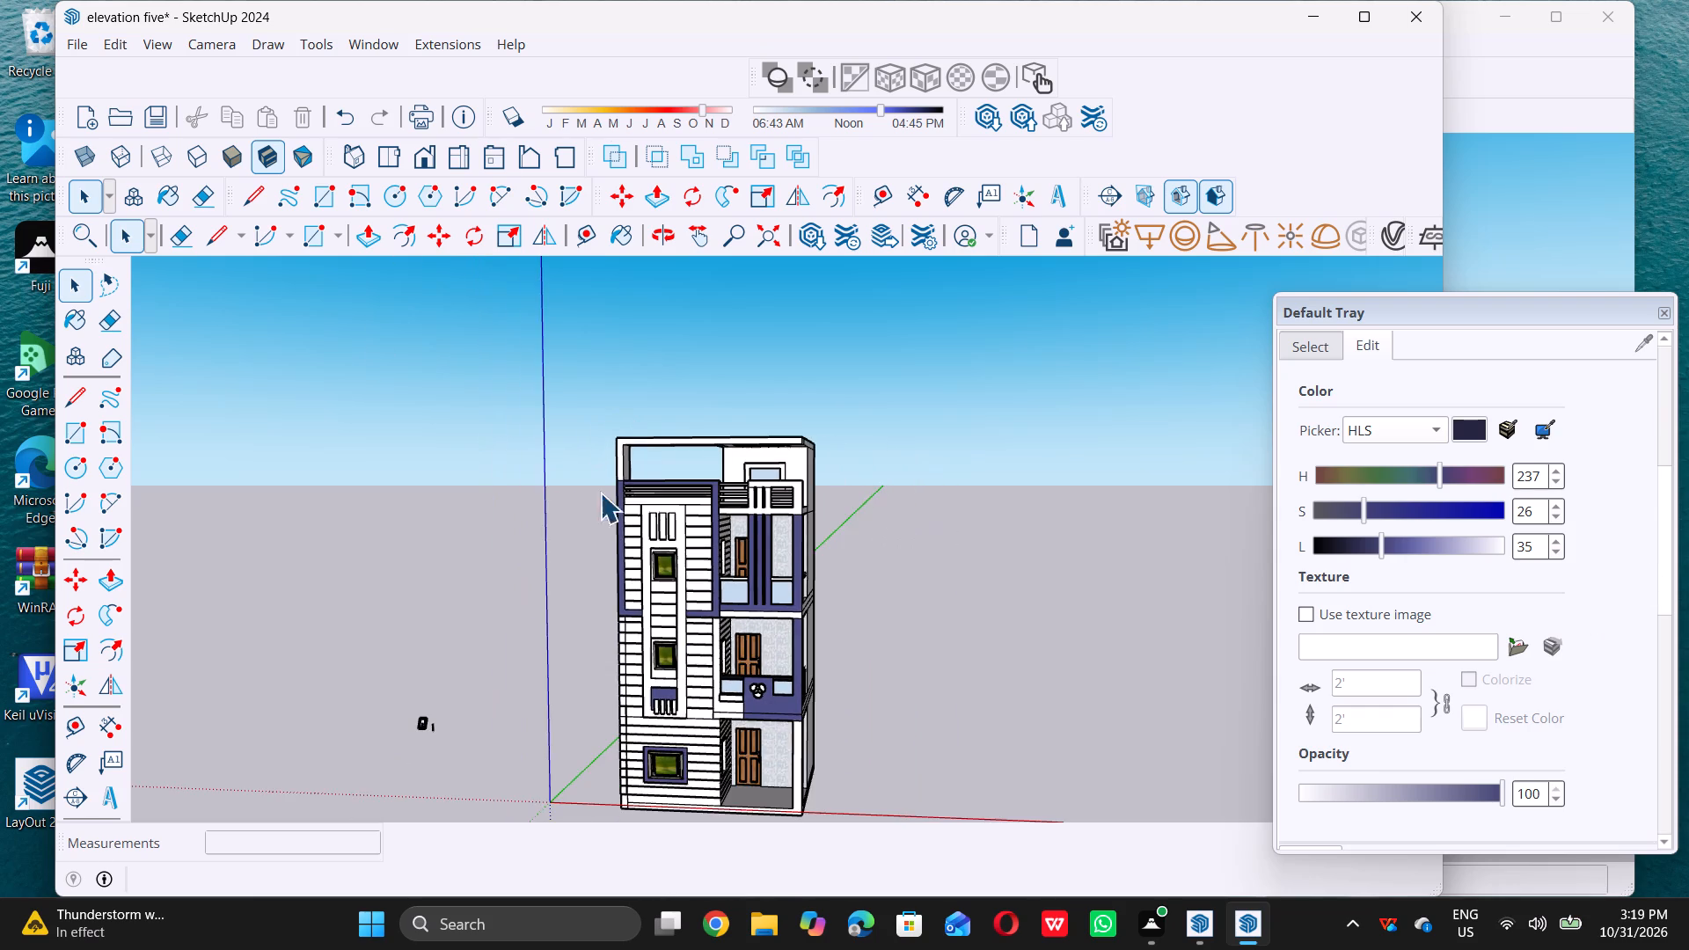
{"action": "middle_click_drag", "start_coordinate": [603, 581], "coordinate": [654, 559]}
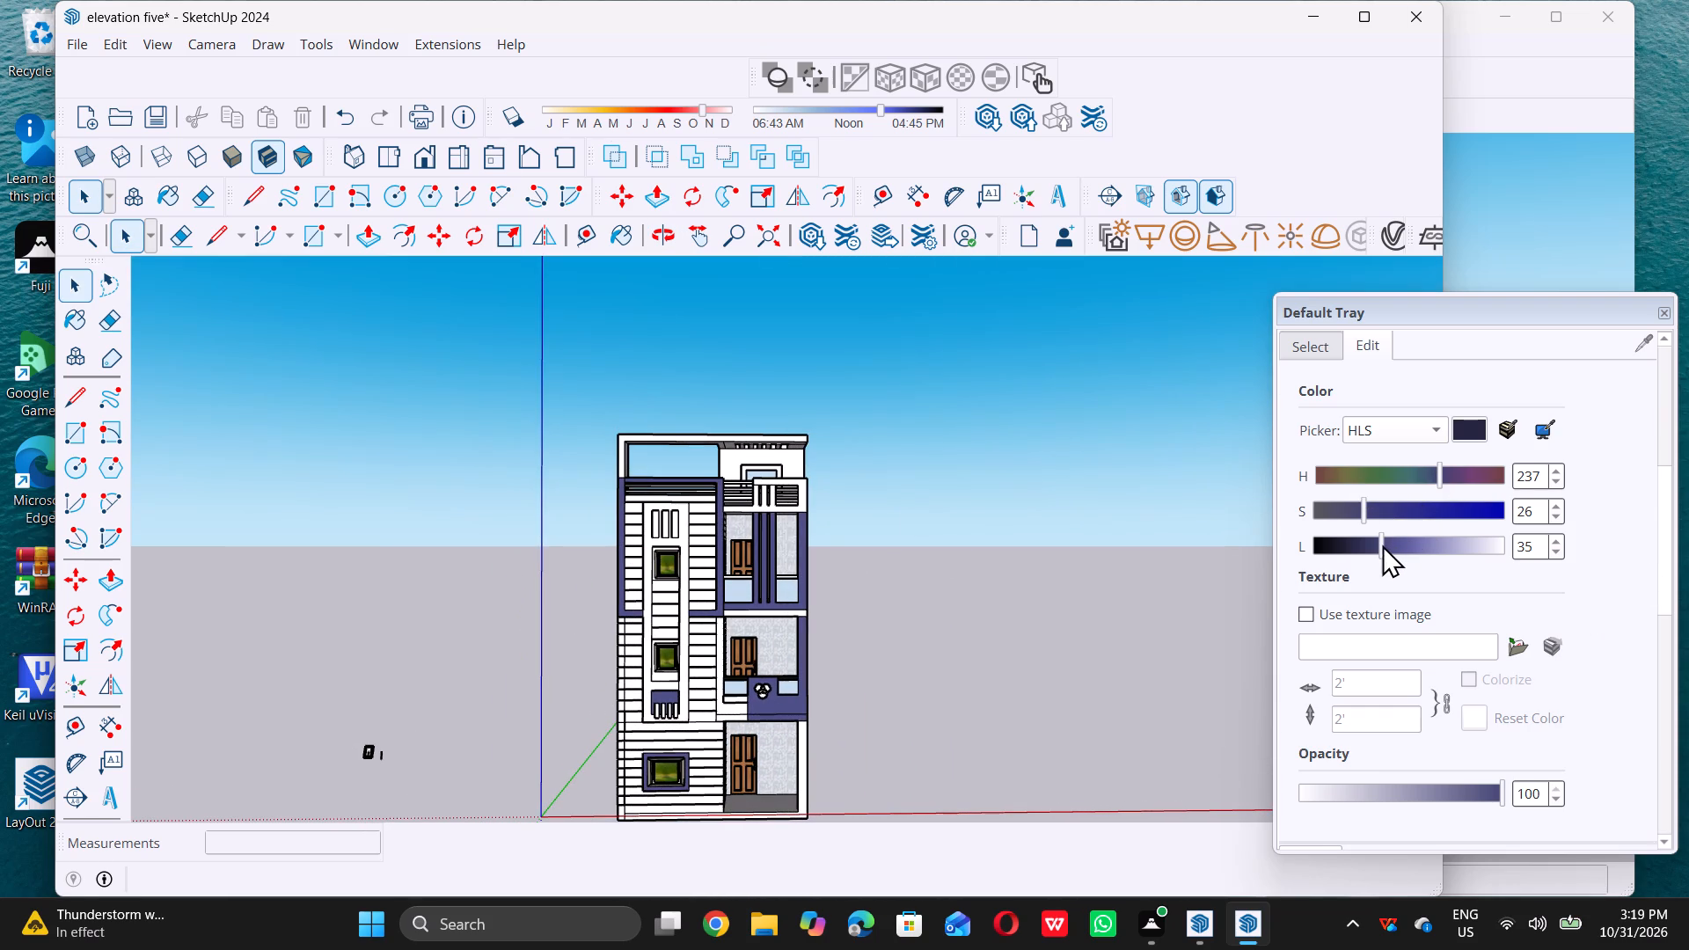
{"action": "left_click", "coordinate": [1379, 544]}
{"action": "triple_click", "coordinate": [1374, 544]}
{"action": "left_click_drag", "start_coordinate": [1370, 544], "coordinate": [1360, 549]}
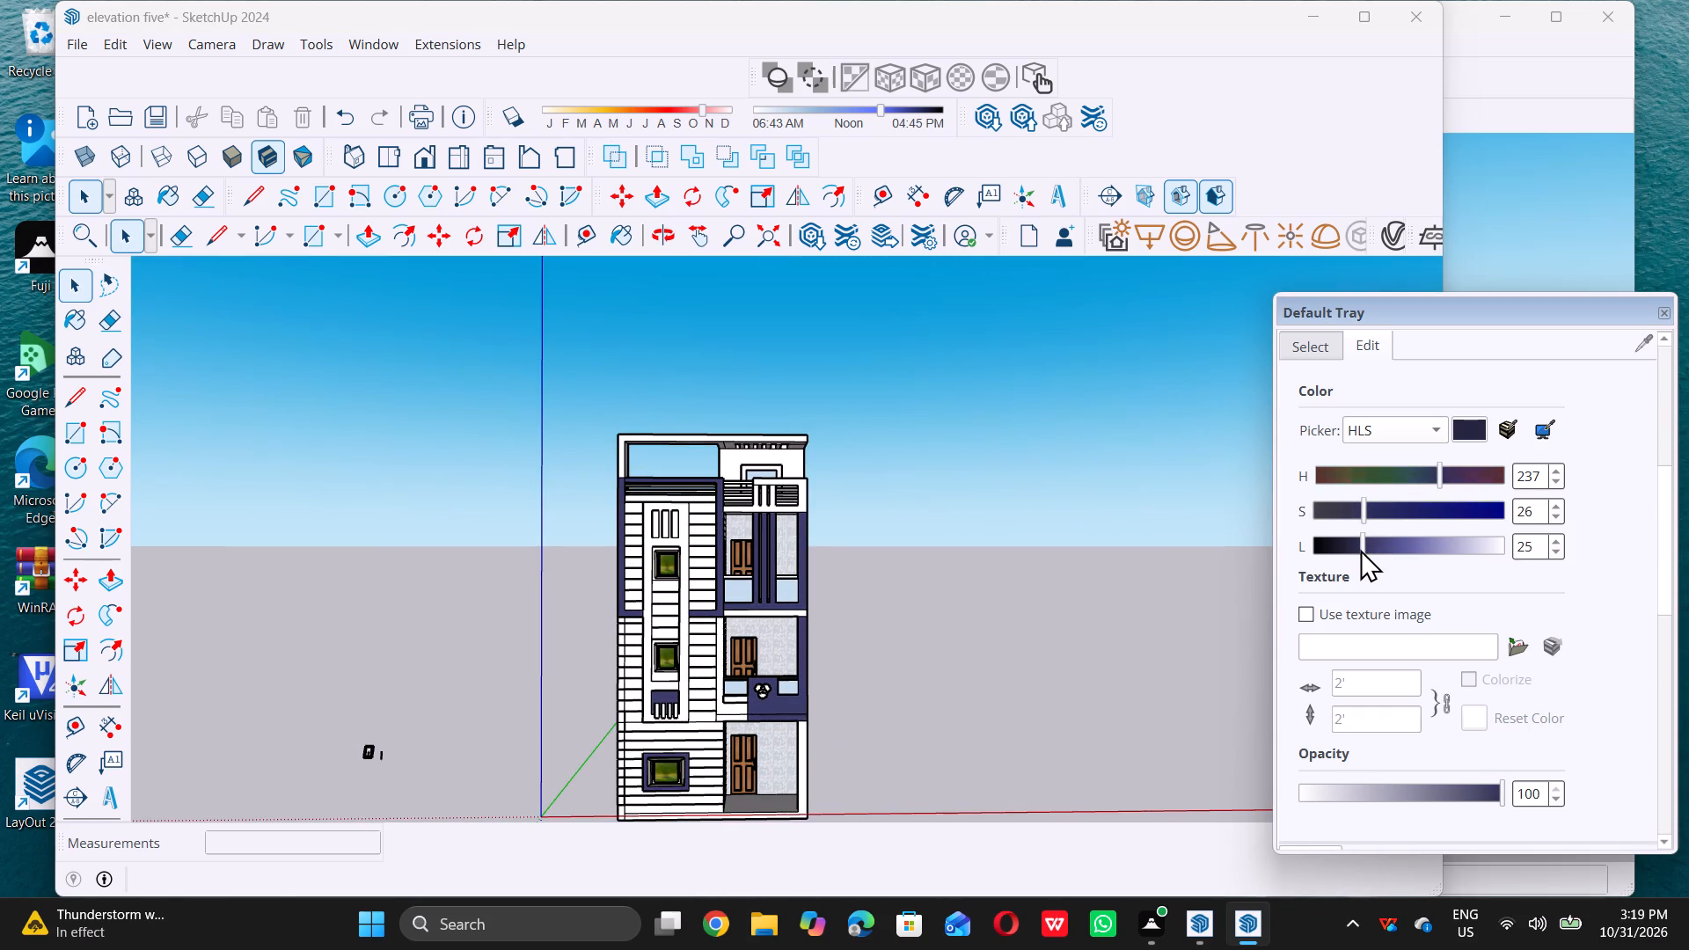
{"action": "left_click_drag", "start_coordinate": [1360, 549], "coordinate": [1356, 552]}
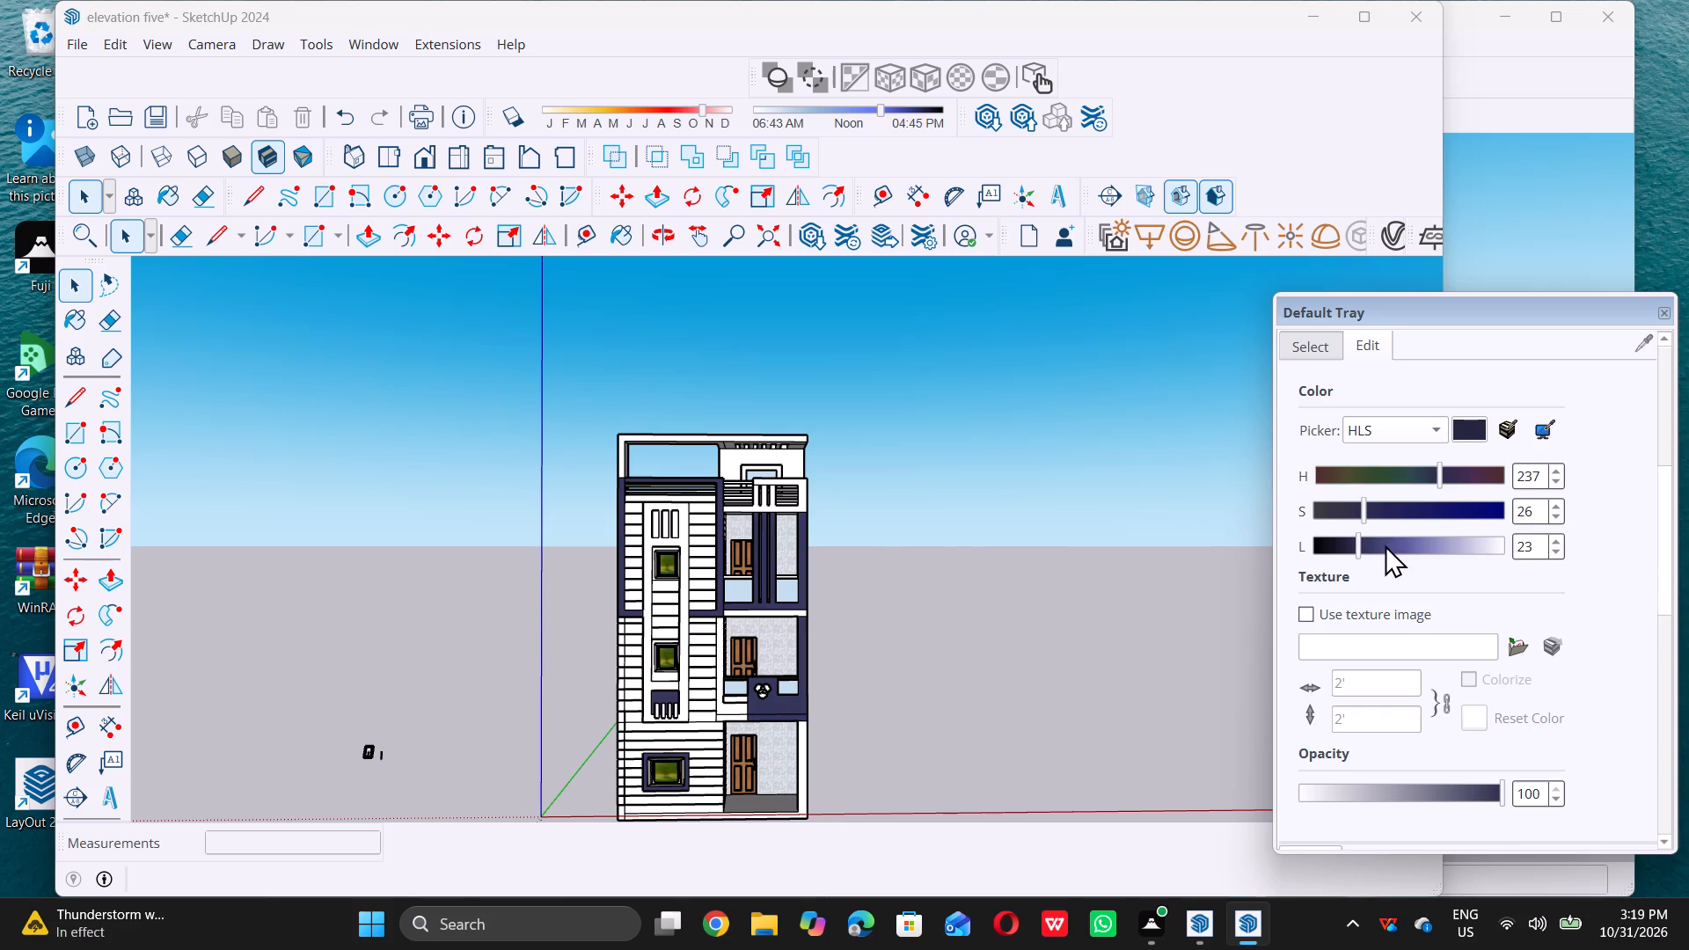
{"action": "left_click", "coordinate": [1369, 544]}
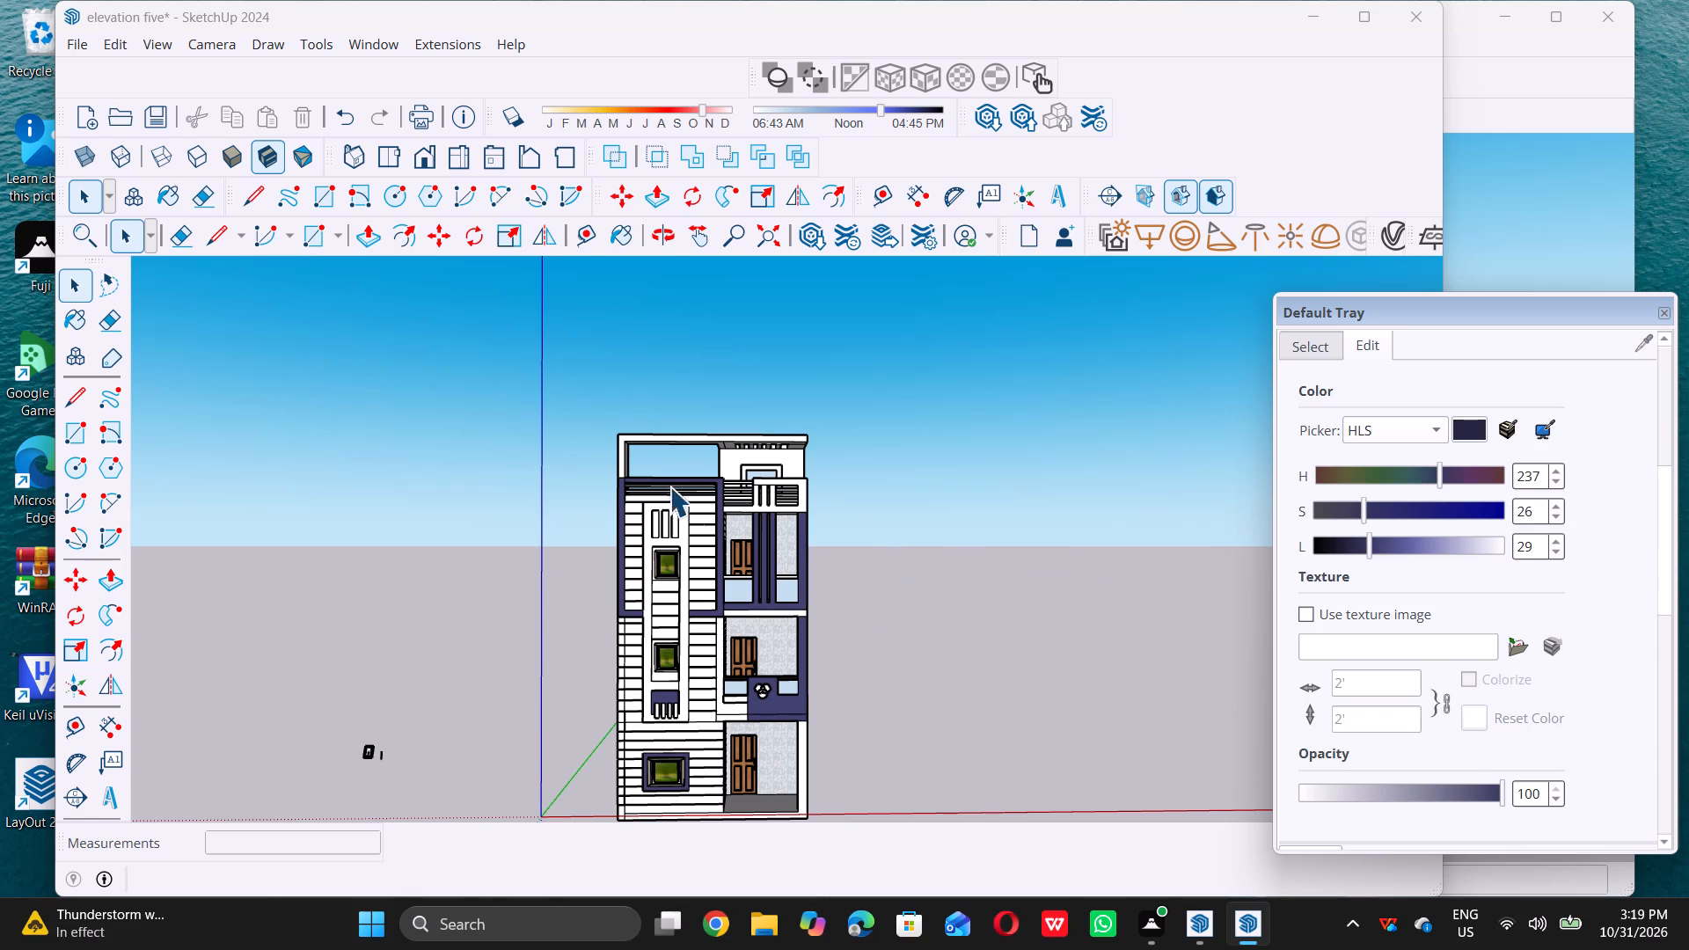
Draw an upright rotated rectangle 9" high along the terrace's edge, from the outer corner to the tower wall.
{"action": "scroll", "coordinate": [680, 316], "scroll_direction": "up", "scroll_amount": 6}
{"action": "scroll", "coordinate": [719, 456], "scroll_direction": "down", "scroll_amount": 6}
{"action": "middle_click_drag", "start_coordinate": [687, 493], "coordinate": [816, 572]}
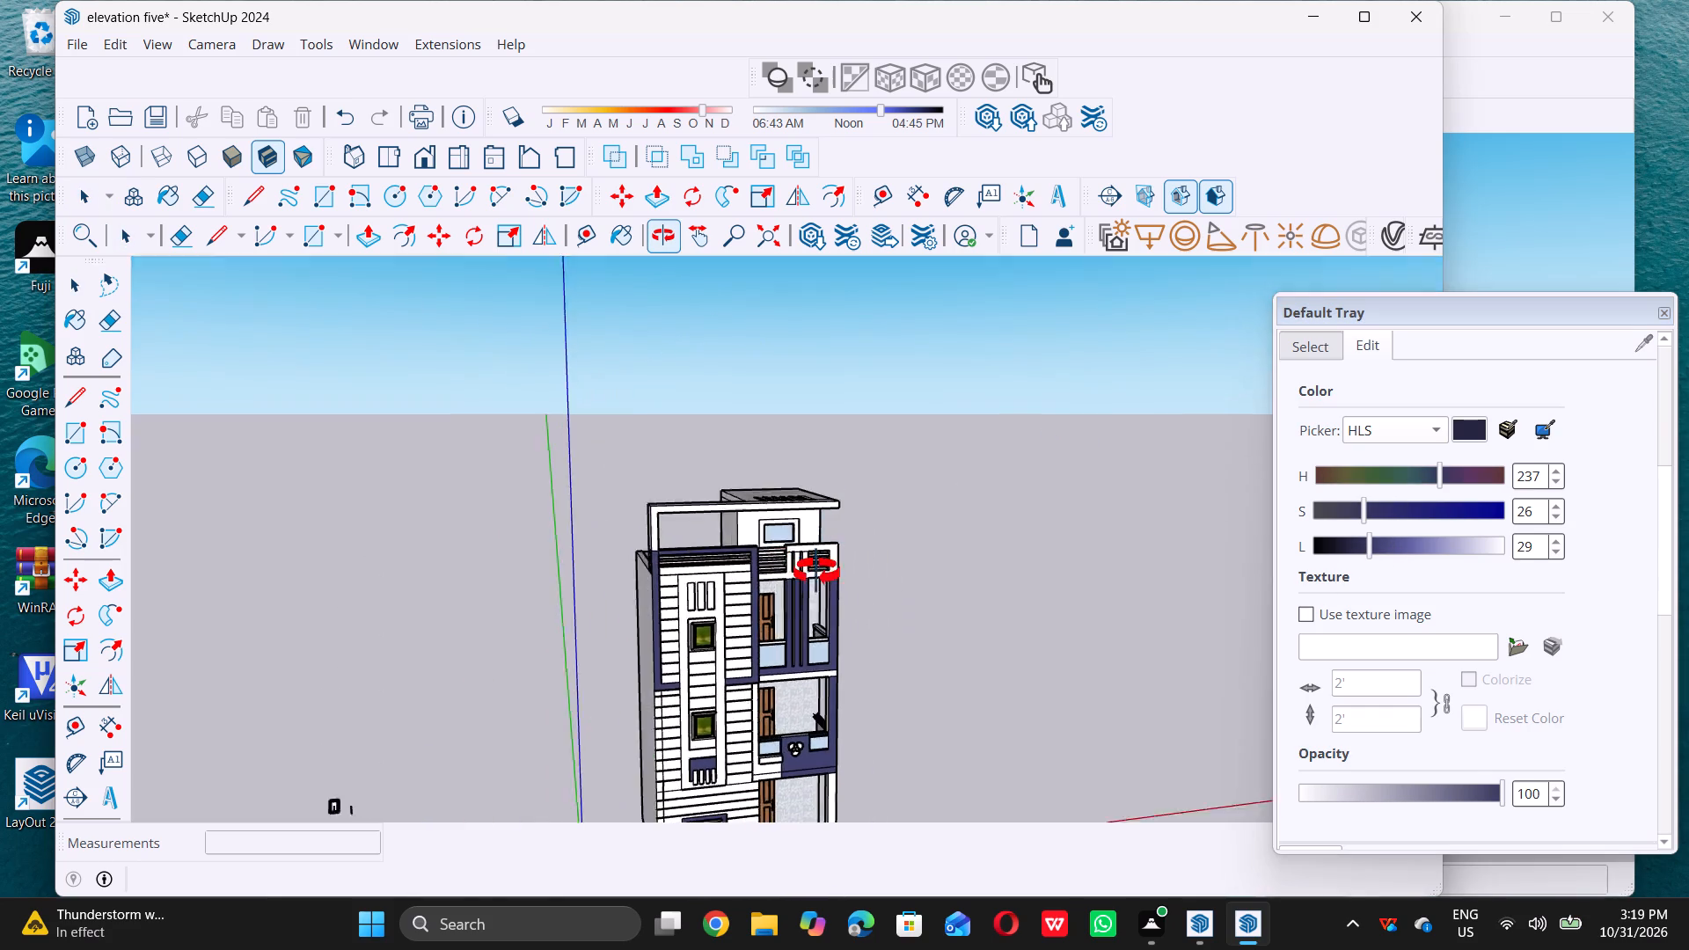
{"action": "middle_click_drag", "start_coordinate": [816, 572], "coordinate": [1018, 610]}
{"action": "scroll", "coordinate": [875, 433], "scroll_direction": "down", "scroll_amount": 4}
{"action": "middle_click_drag", "start_coordinate": [652, 530], "coordinate": [736, 632]}
{"action": "scroll", "coordinate": [674, 576], "scroll_direction": "up", "scroll_amount": 18}
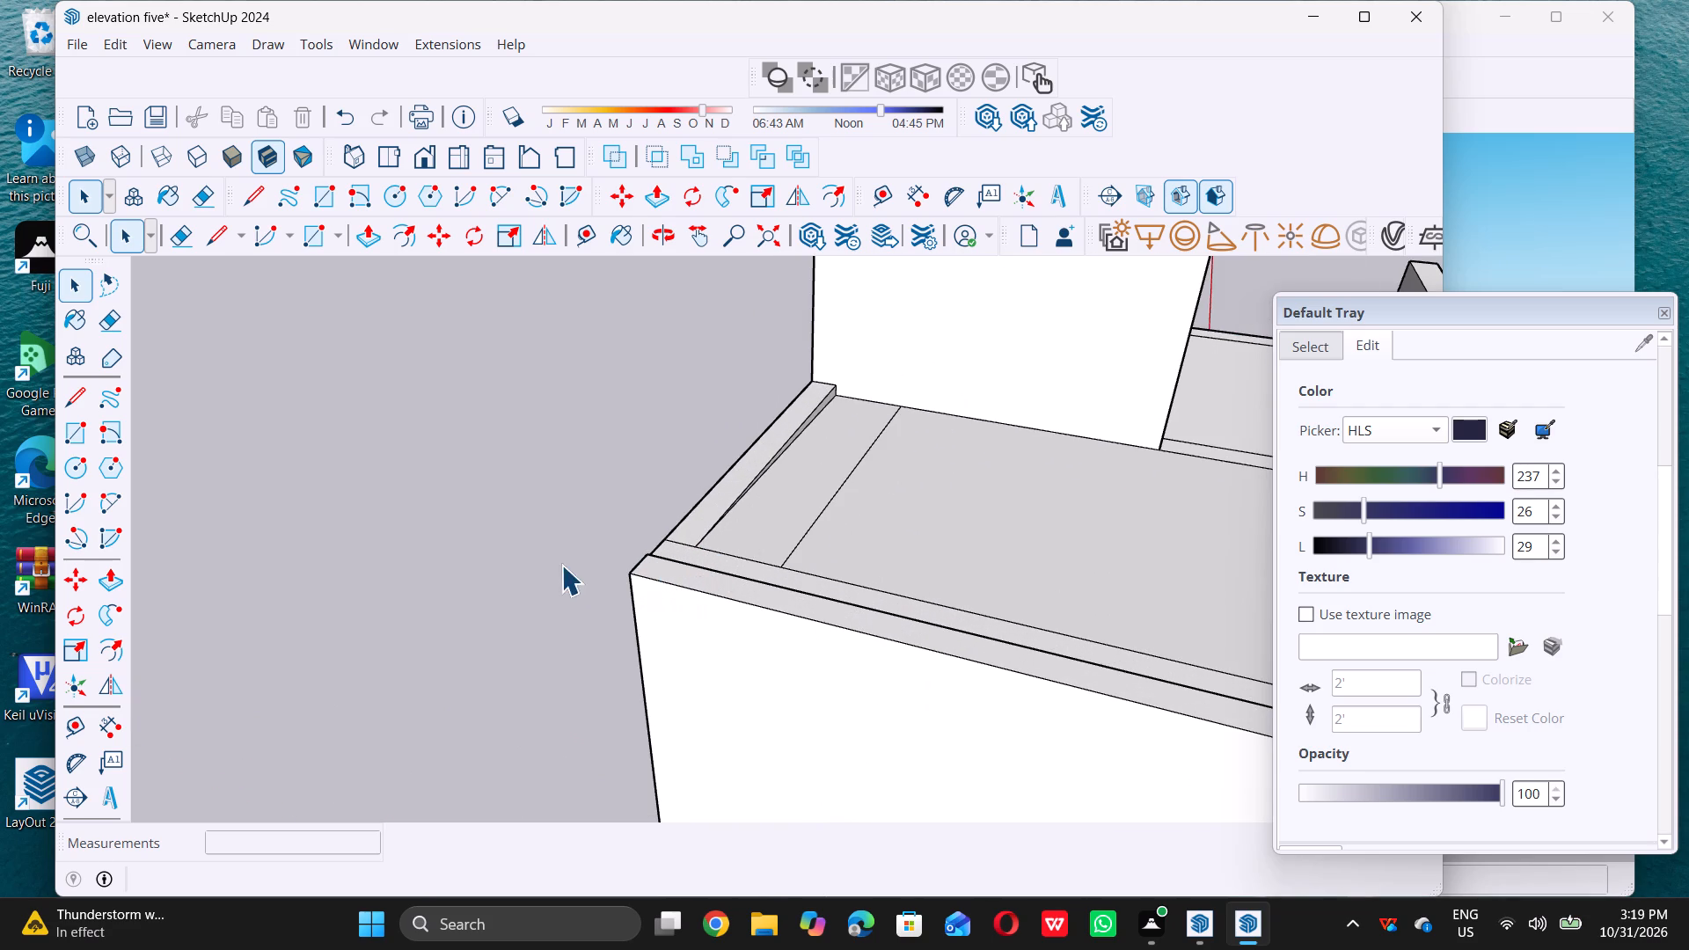
{"action": "middle_click_drag", "start_coordinate": [582, 544], "coordinate": [908, 451]}
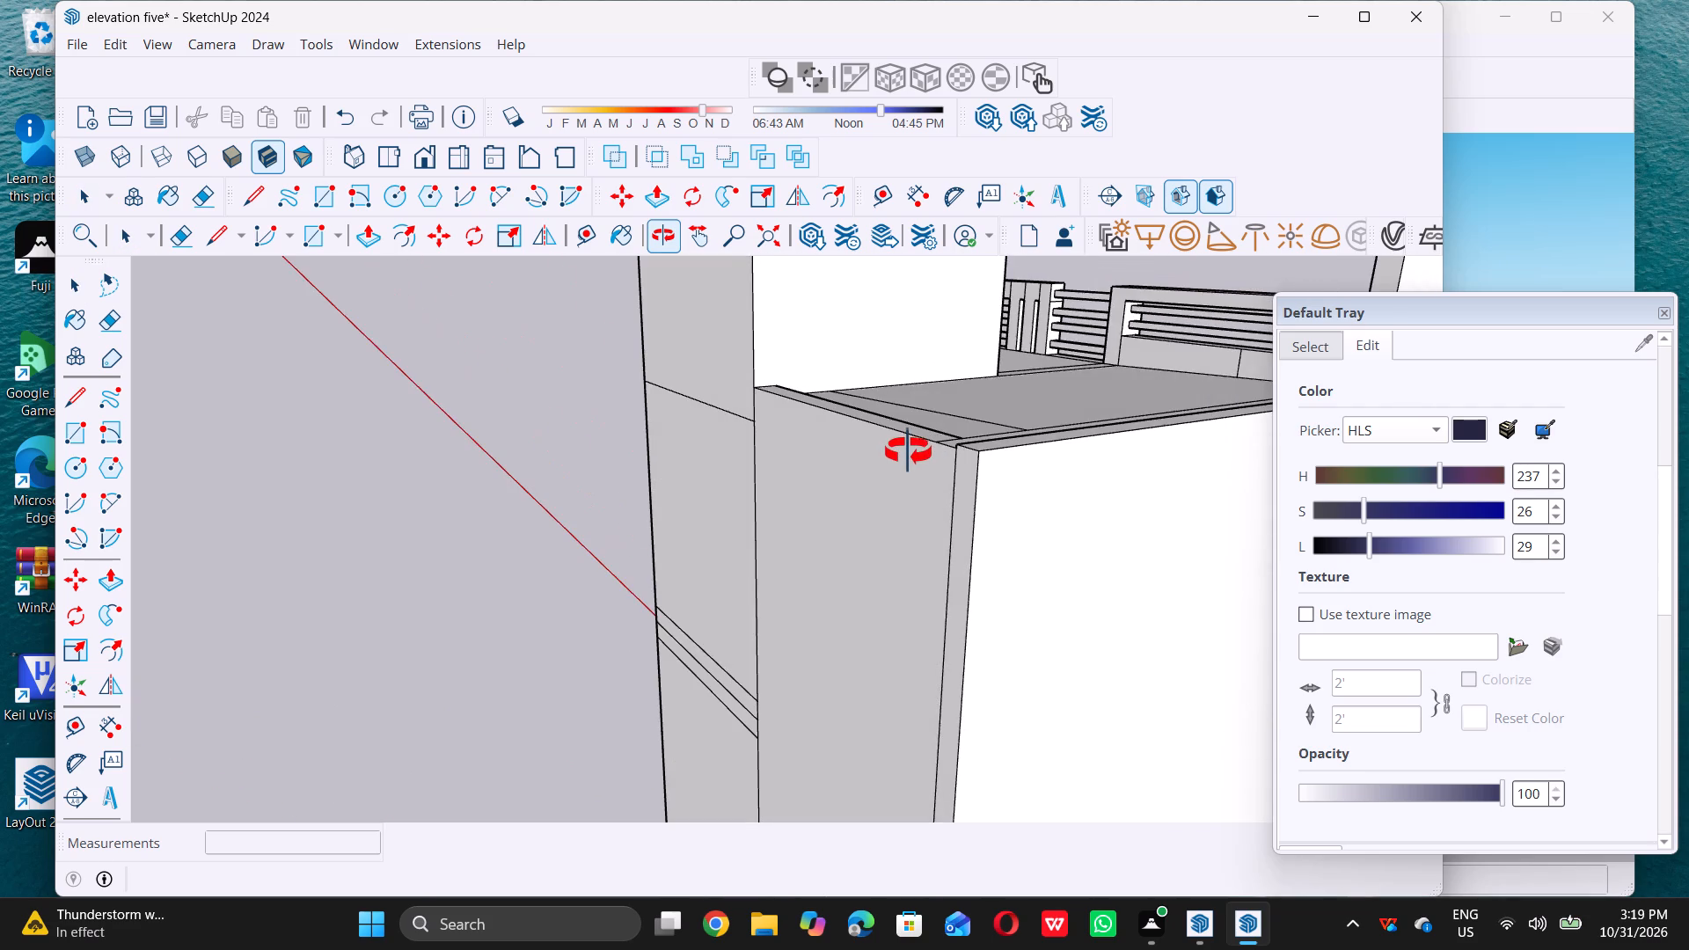
{"action": "middle_click_drag", "start_coordinate": [908, 451], "coordinate": [641, 465]}
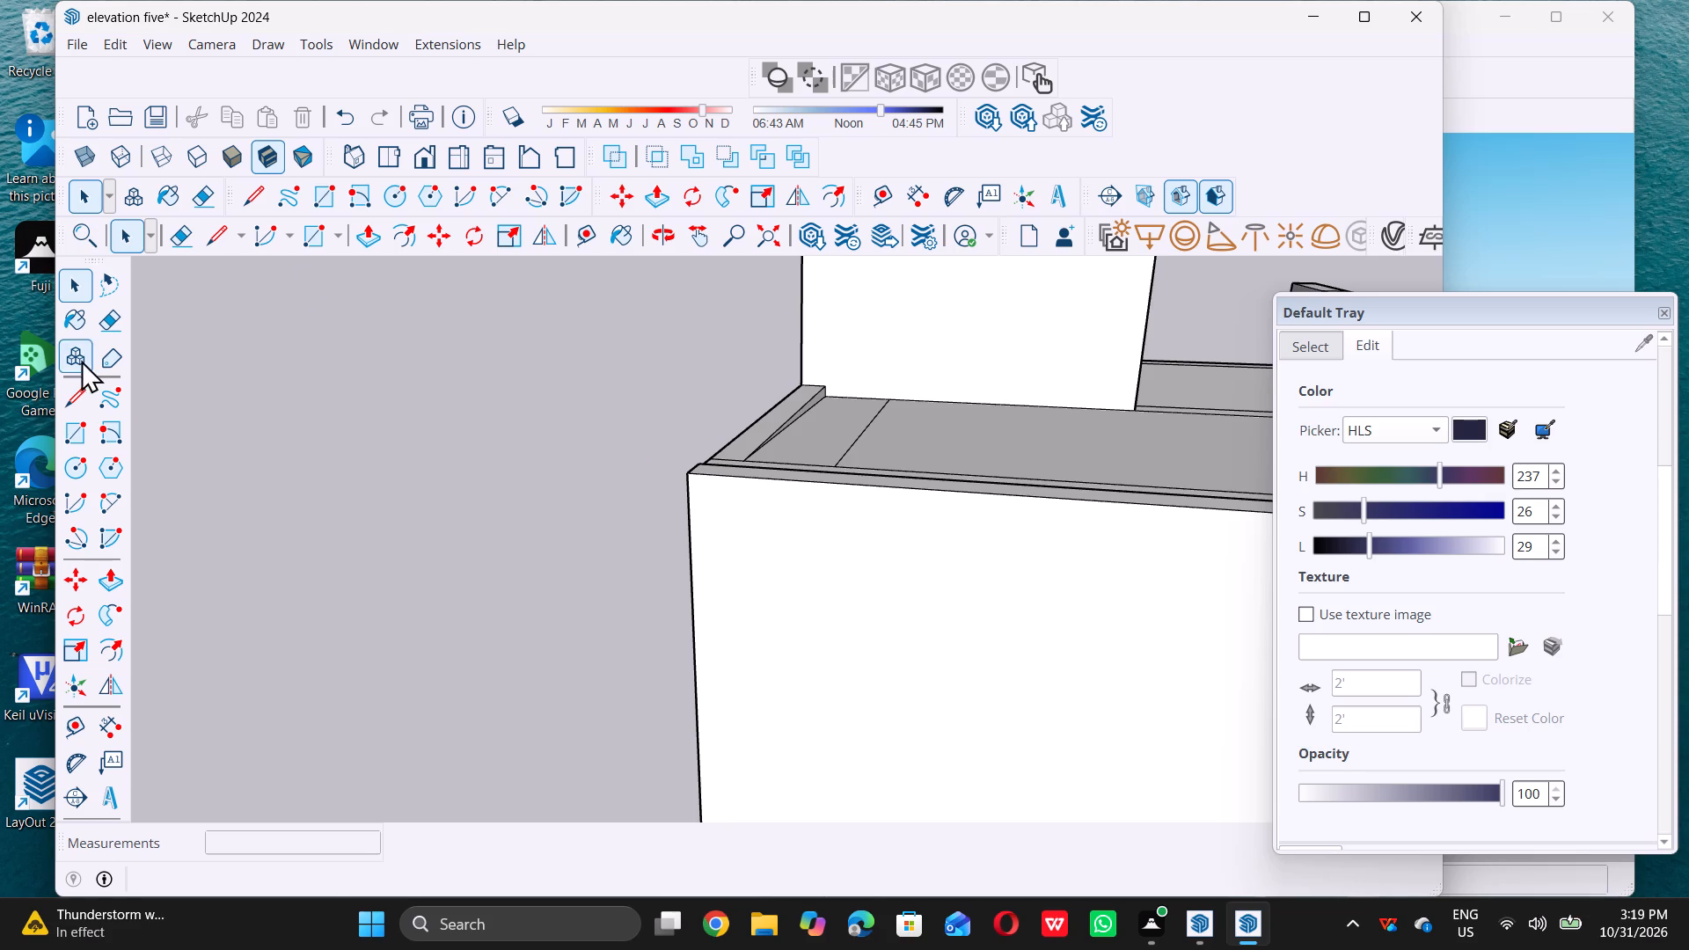
{"action": "double_click", "coordinate": [110, 436]}
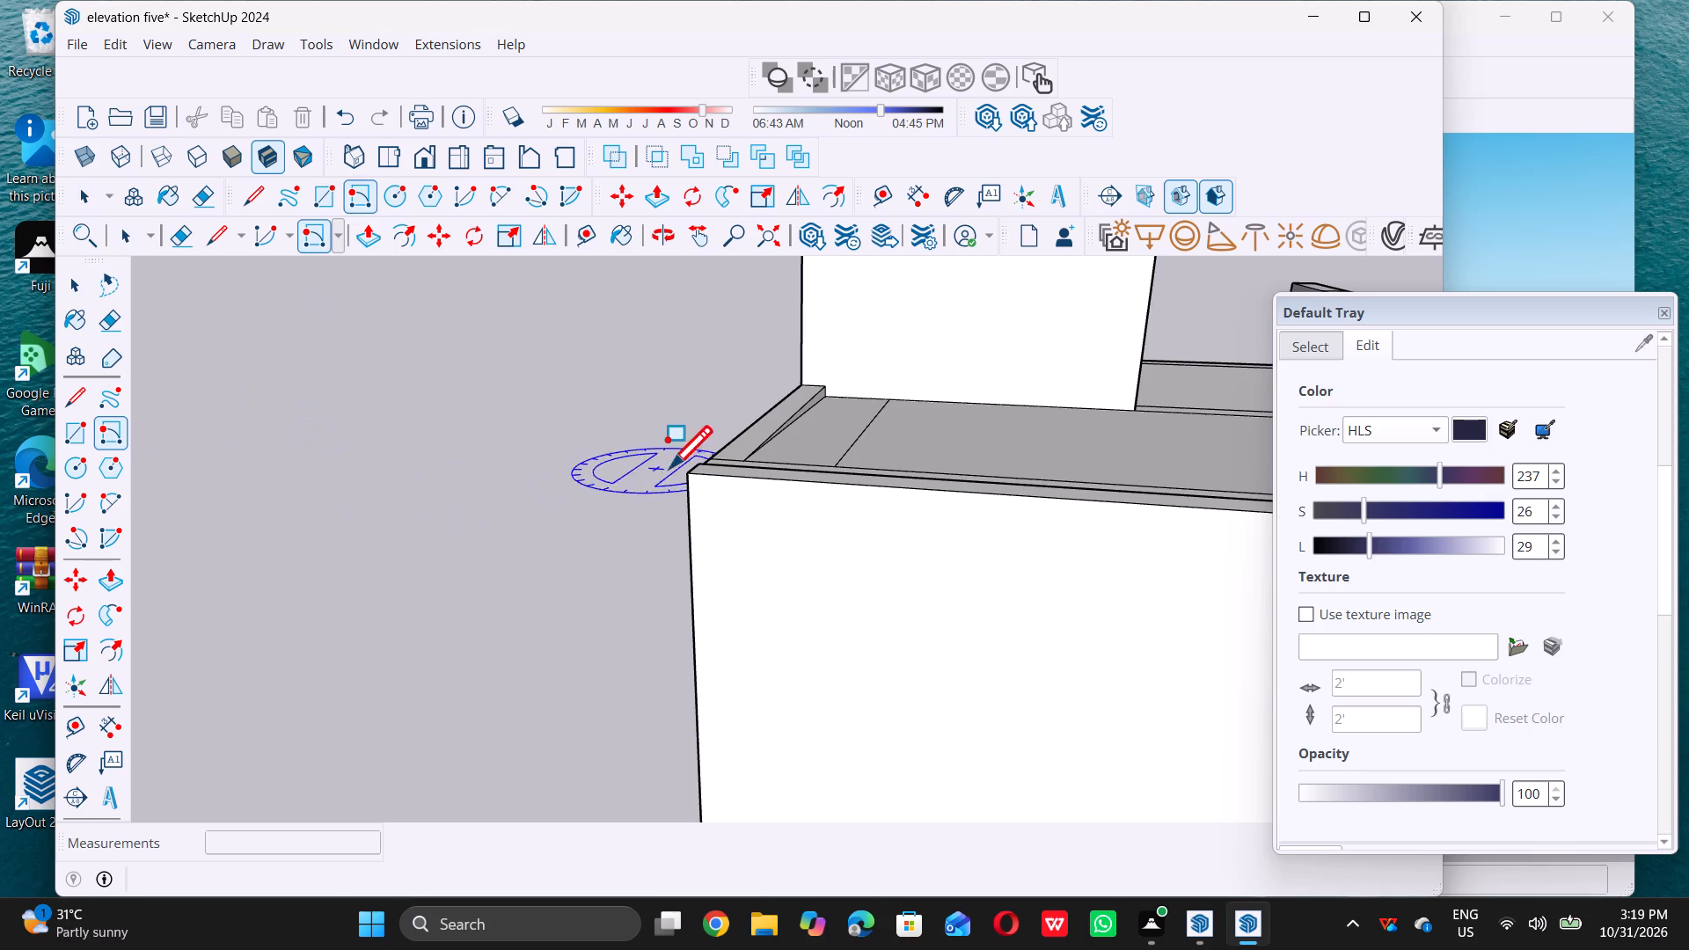
{"action": "left_click", "coordinate": [689, 476]}
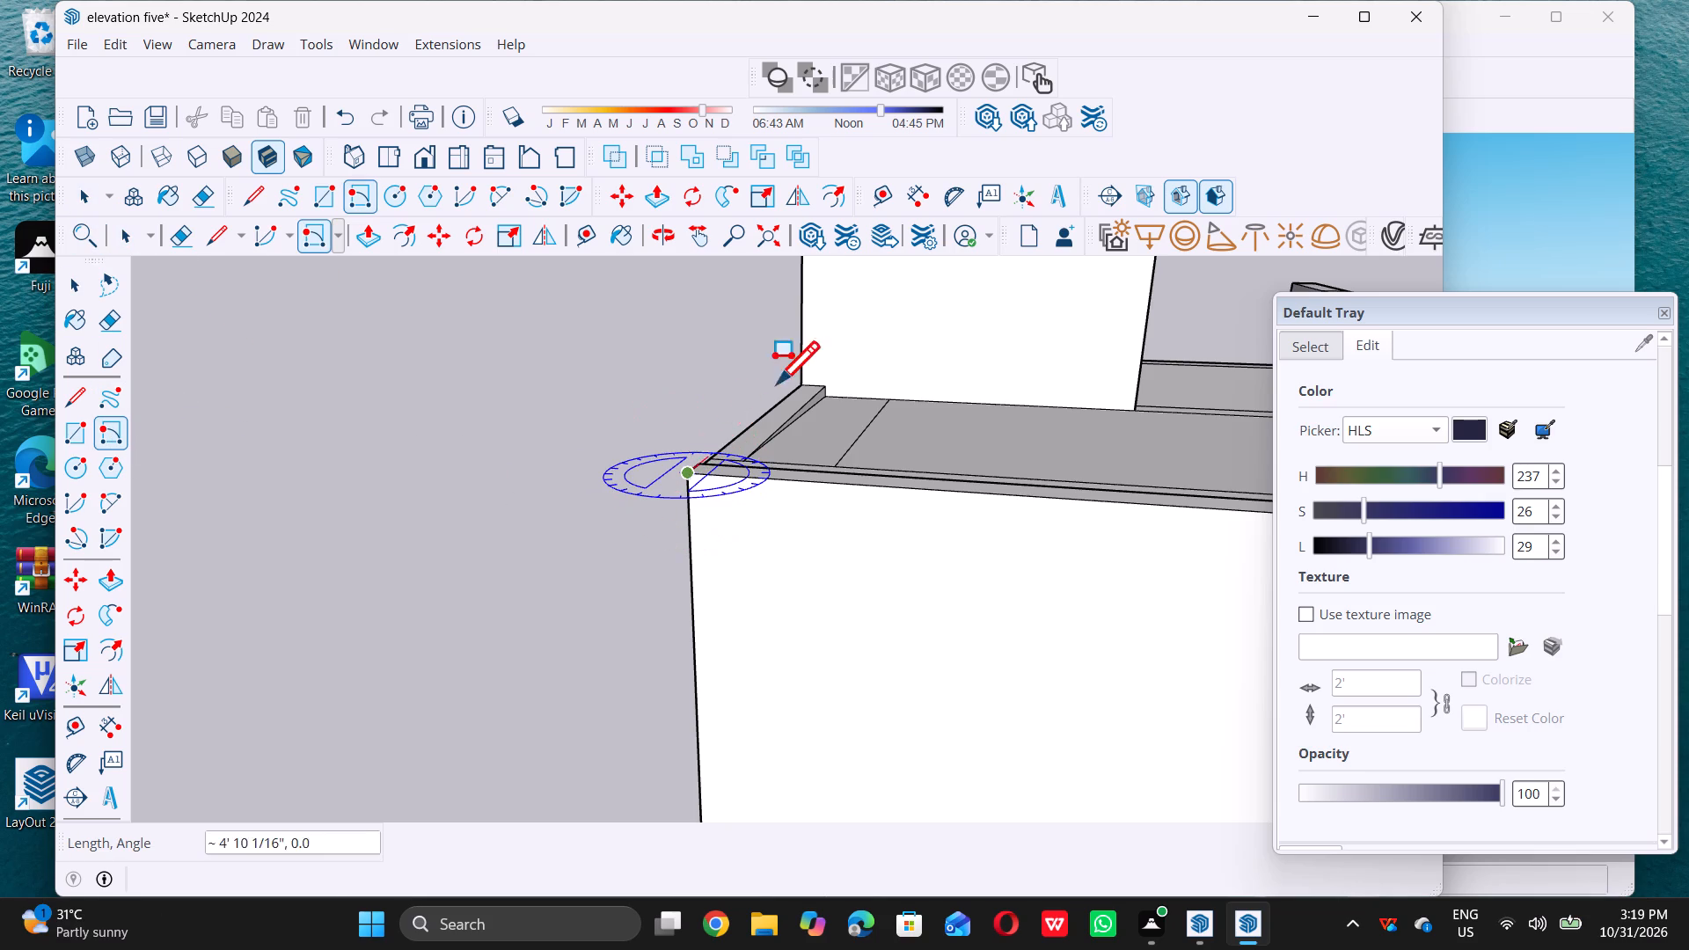
{"action": "double_click", "coordinate": [797, 379]}
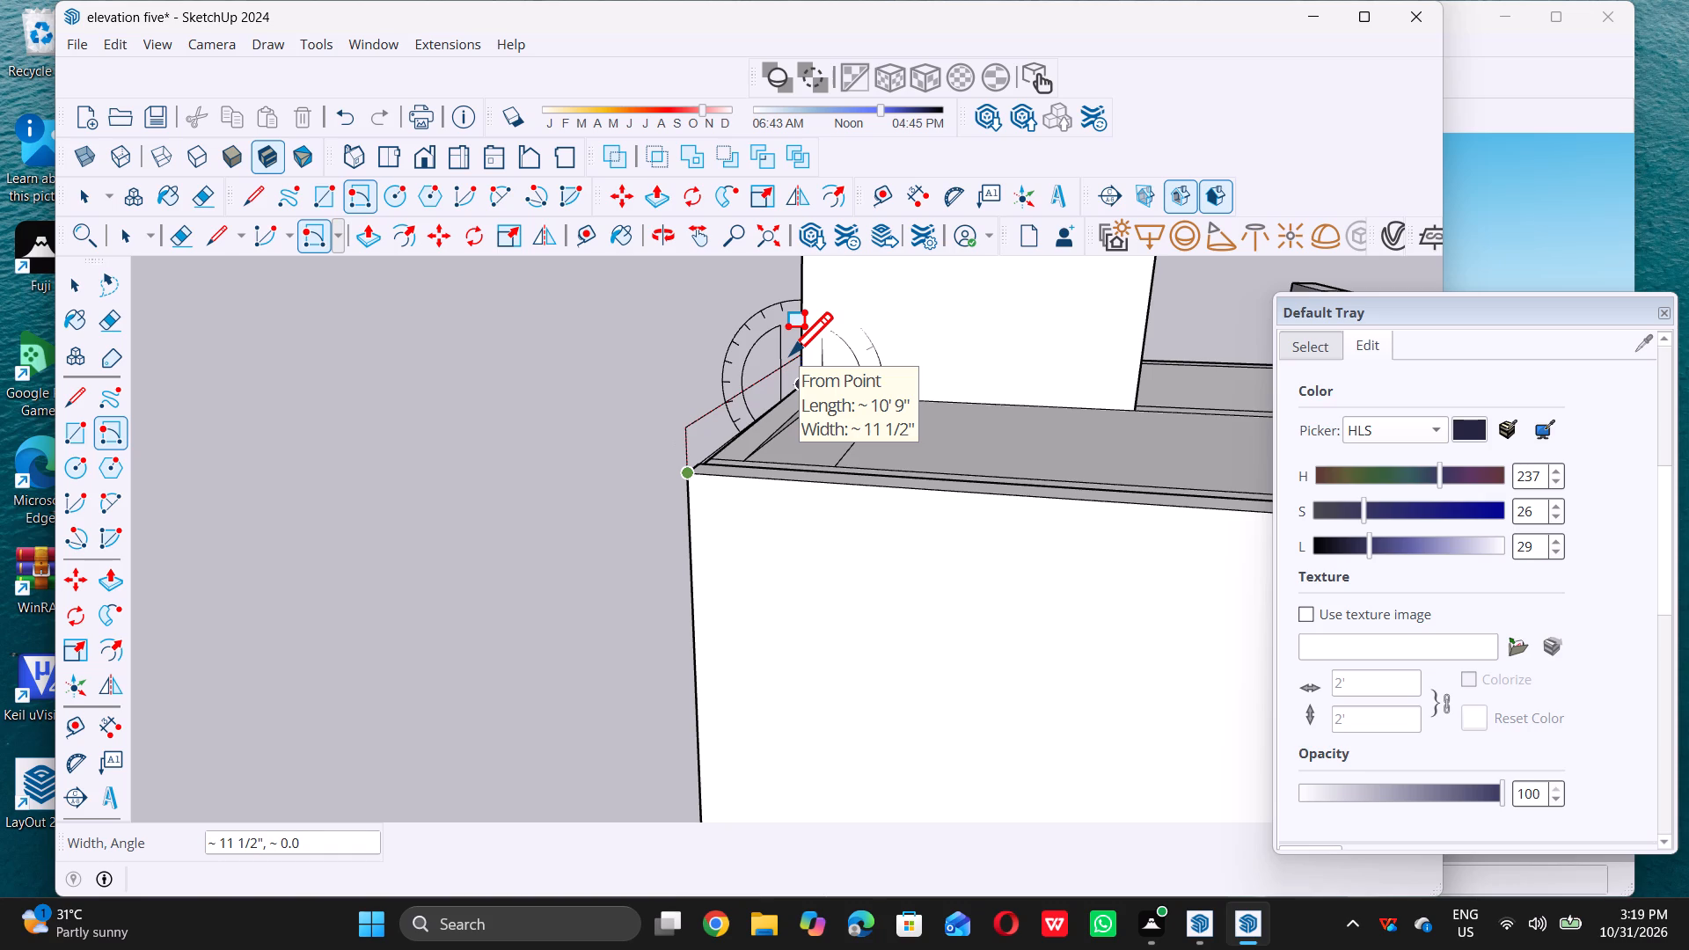
{"action": "key", "text": "9"}
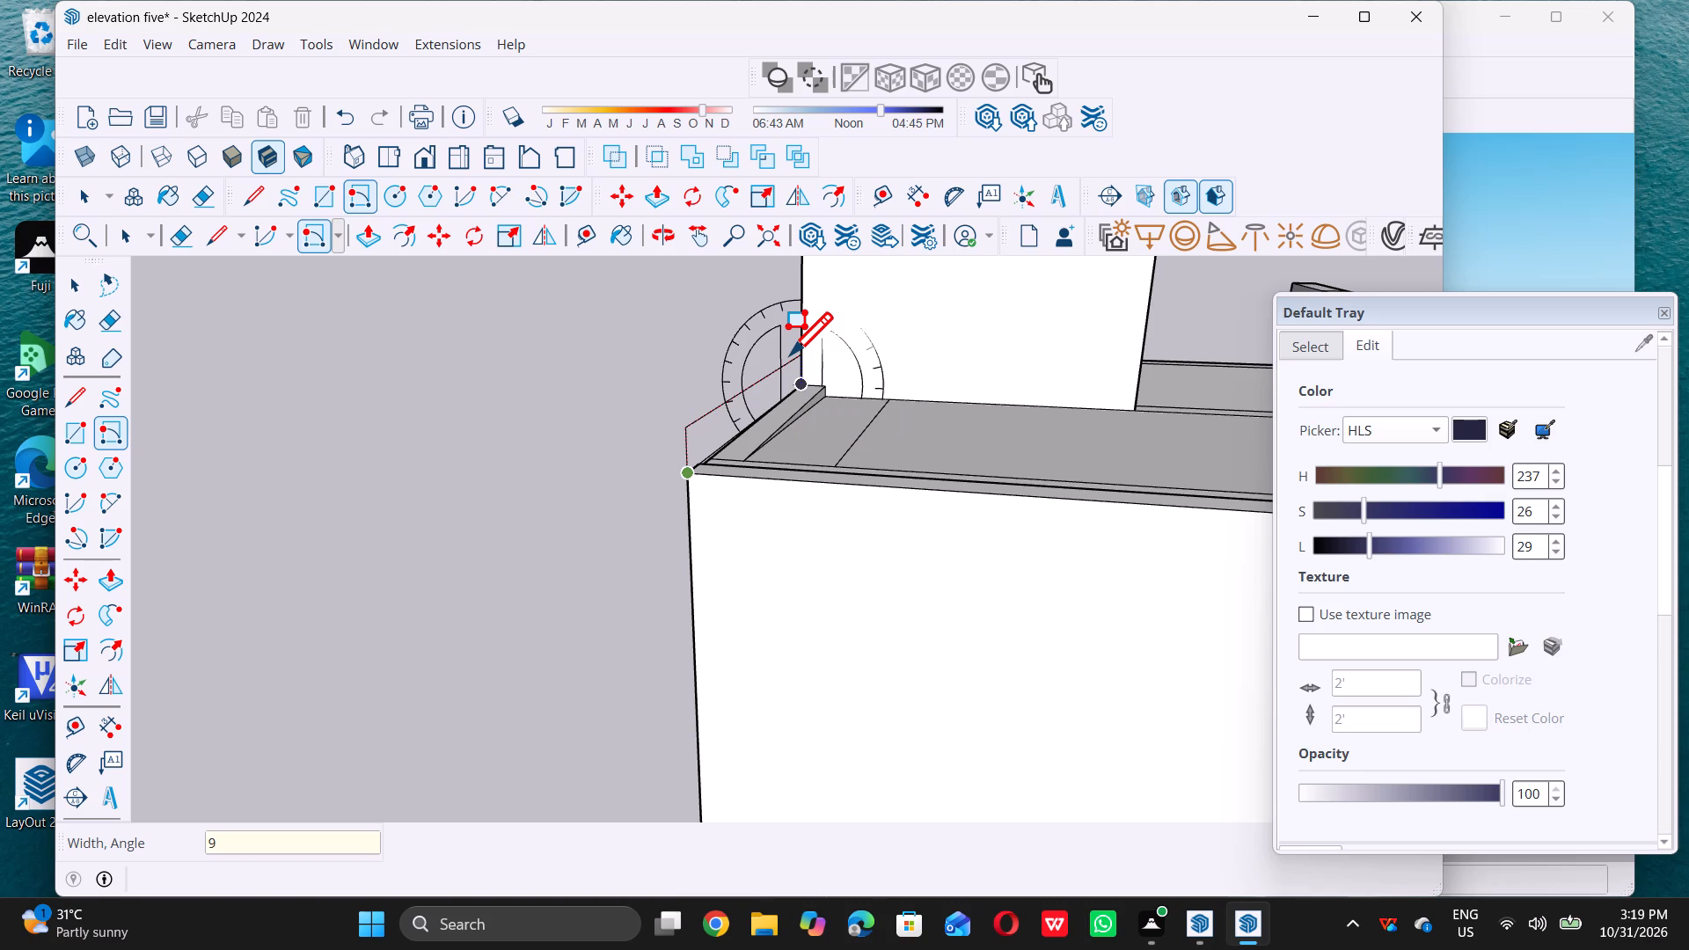
{"action": "key", "text": "shift+quotedbl"}
{"action": "key", "text": "Return"}
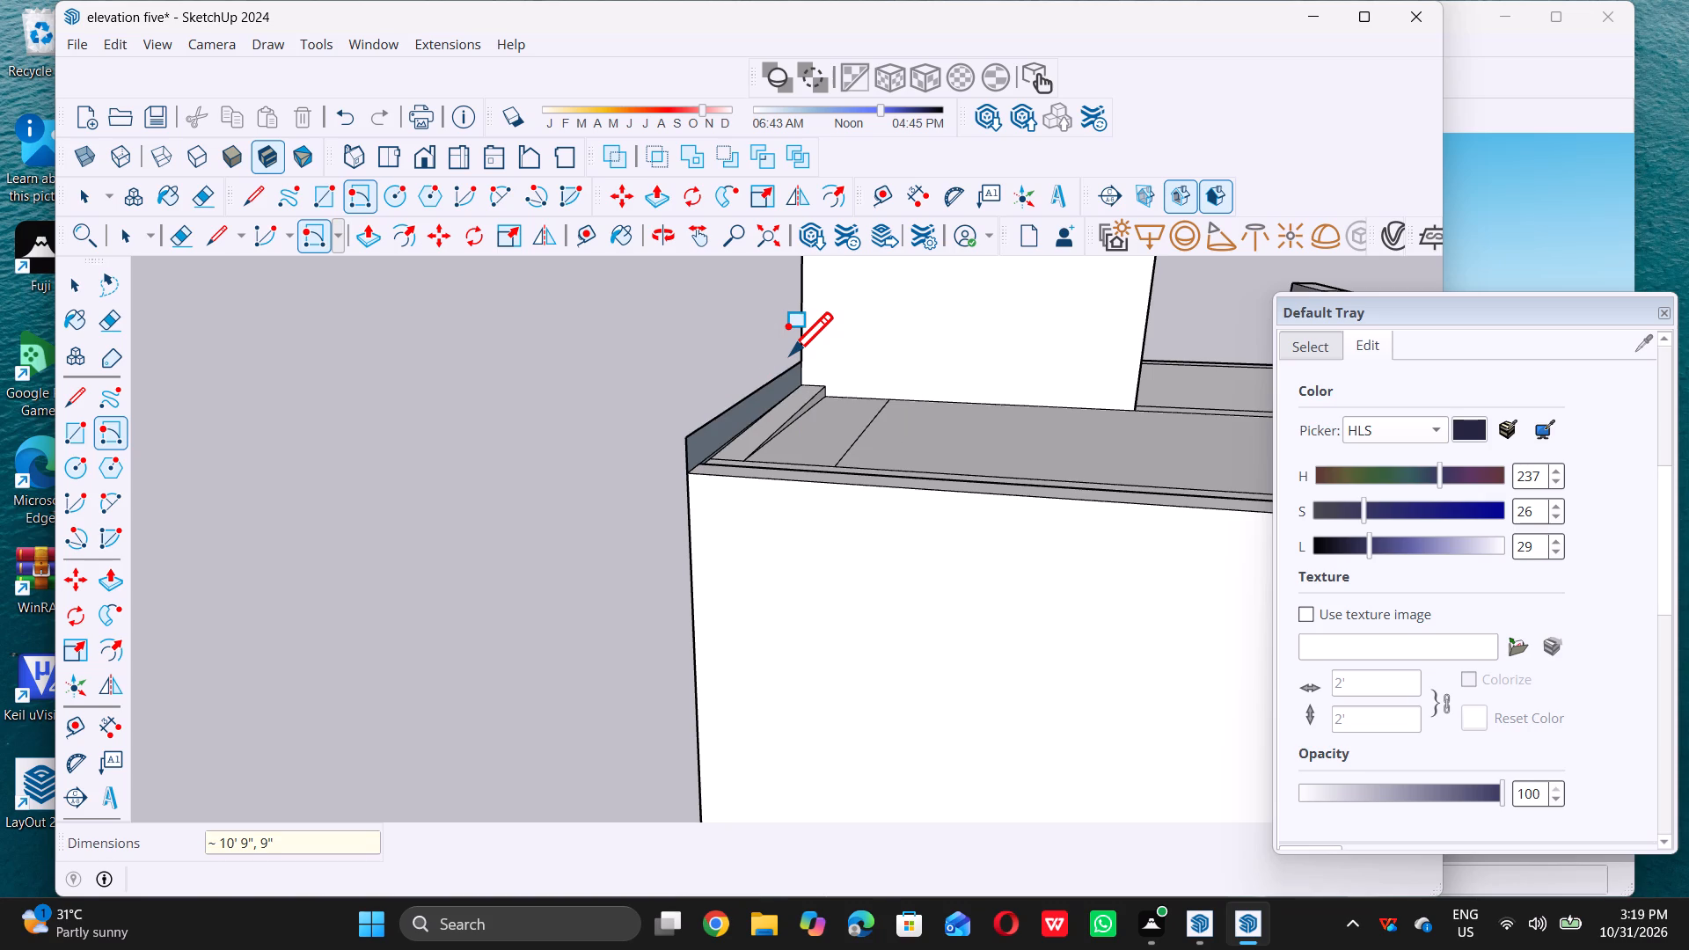
{"action": "key", "text": "space"}
Extrude the upright rectangle about 13' 9 1/4" across the terrace to the front parapet.
{"action": "scroll", "coordinate": [787, 354], "scroll_direction": "down", "scroll_amount": 6}
{"action": "middle_click_drag", "start_coordinate": [745, 423], "coordinate": [944, 420]}
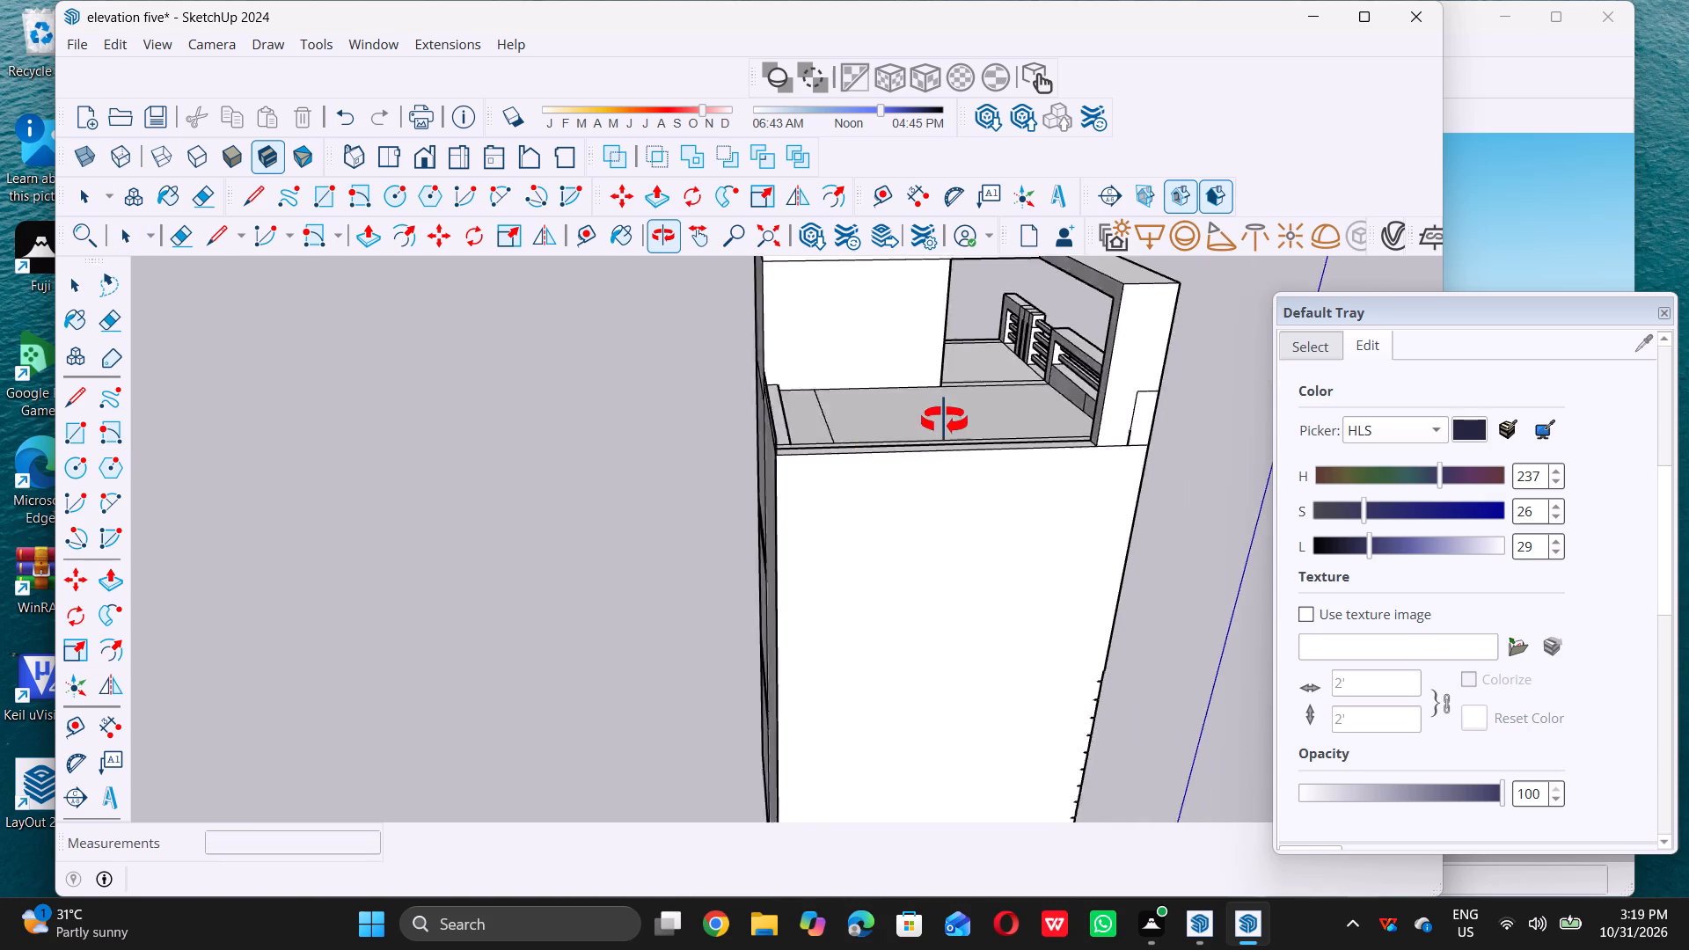
{"action": "middle_click_drag", "start_coordinate": [944, 420], "coordinate": [669, 476]}
{"action": "scroll", "coordinate": [701, 432], "scroll_direction": "up", "scroll_amount": 9}
{"action": "left_click", "coordinate": [703, 433]}
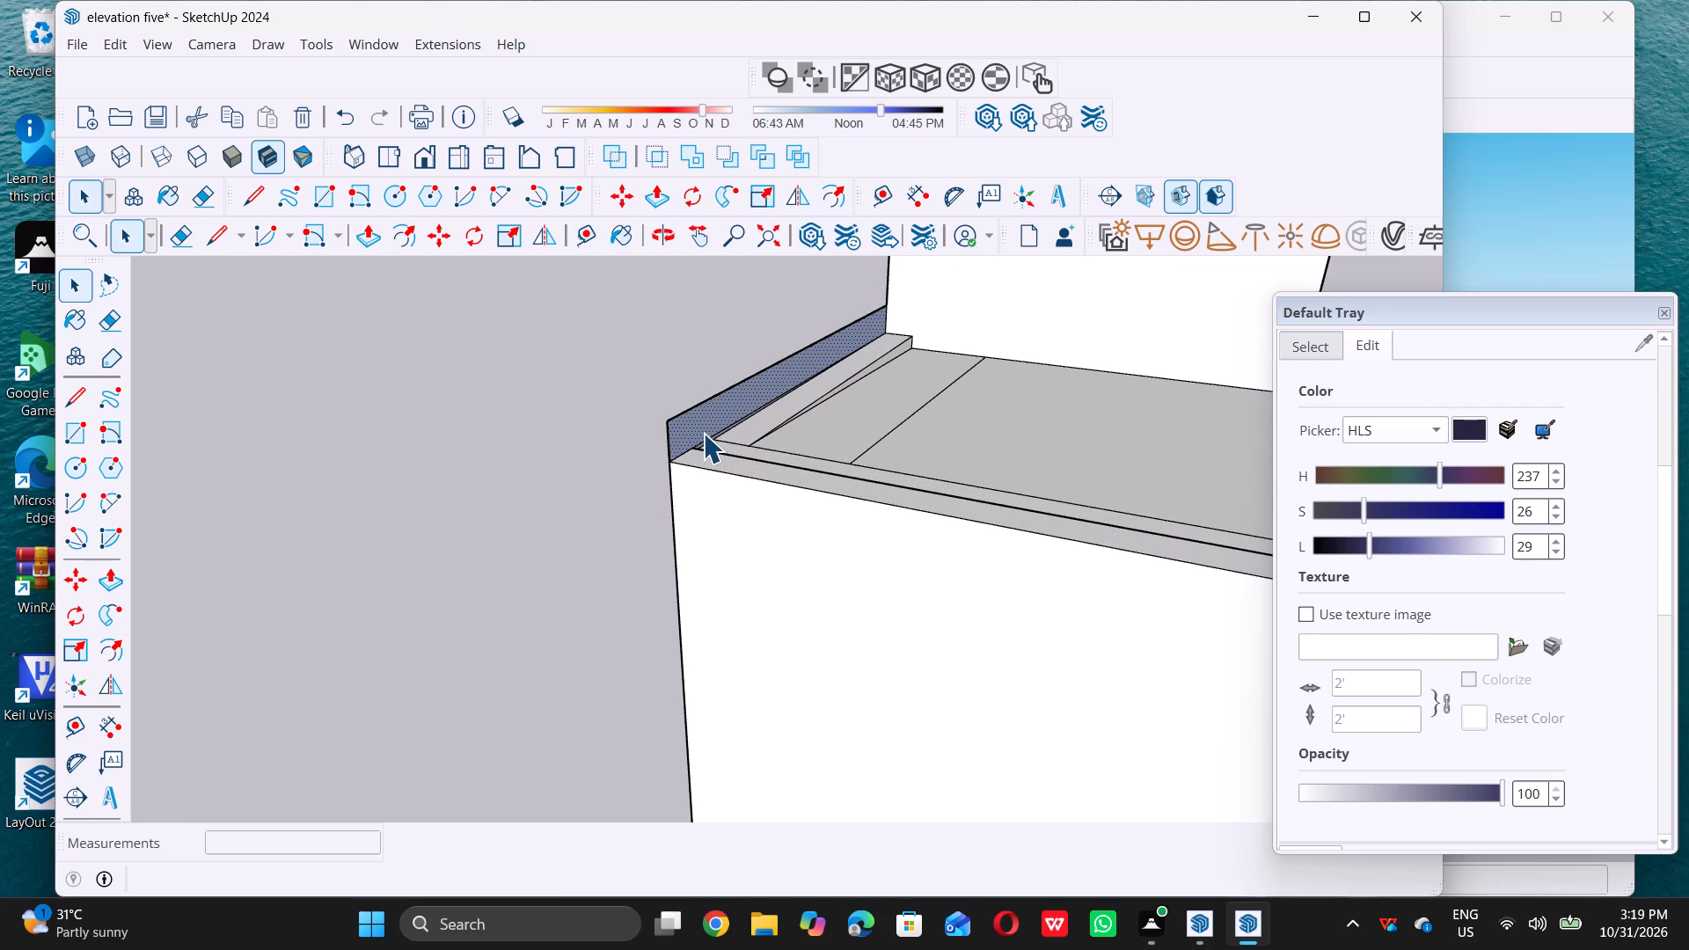
{"action": "key", "text": "p"}
{"action": "left_click", "coordinate": [706, 420]}
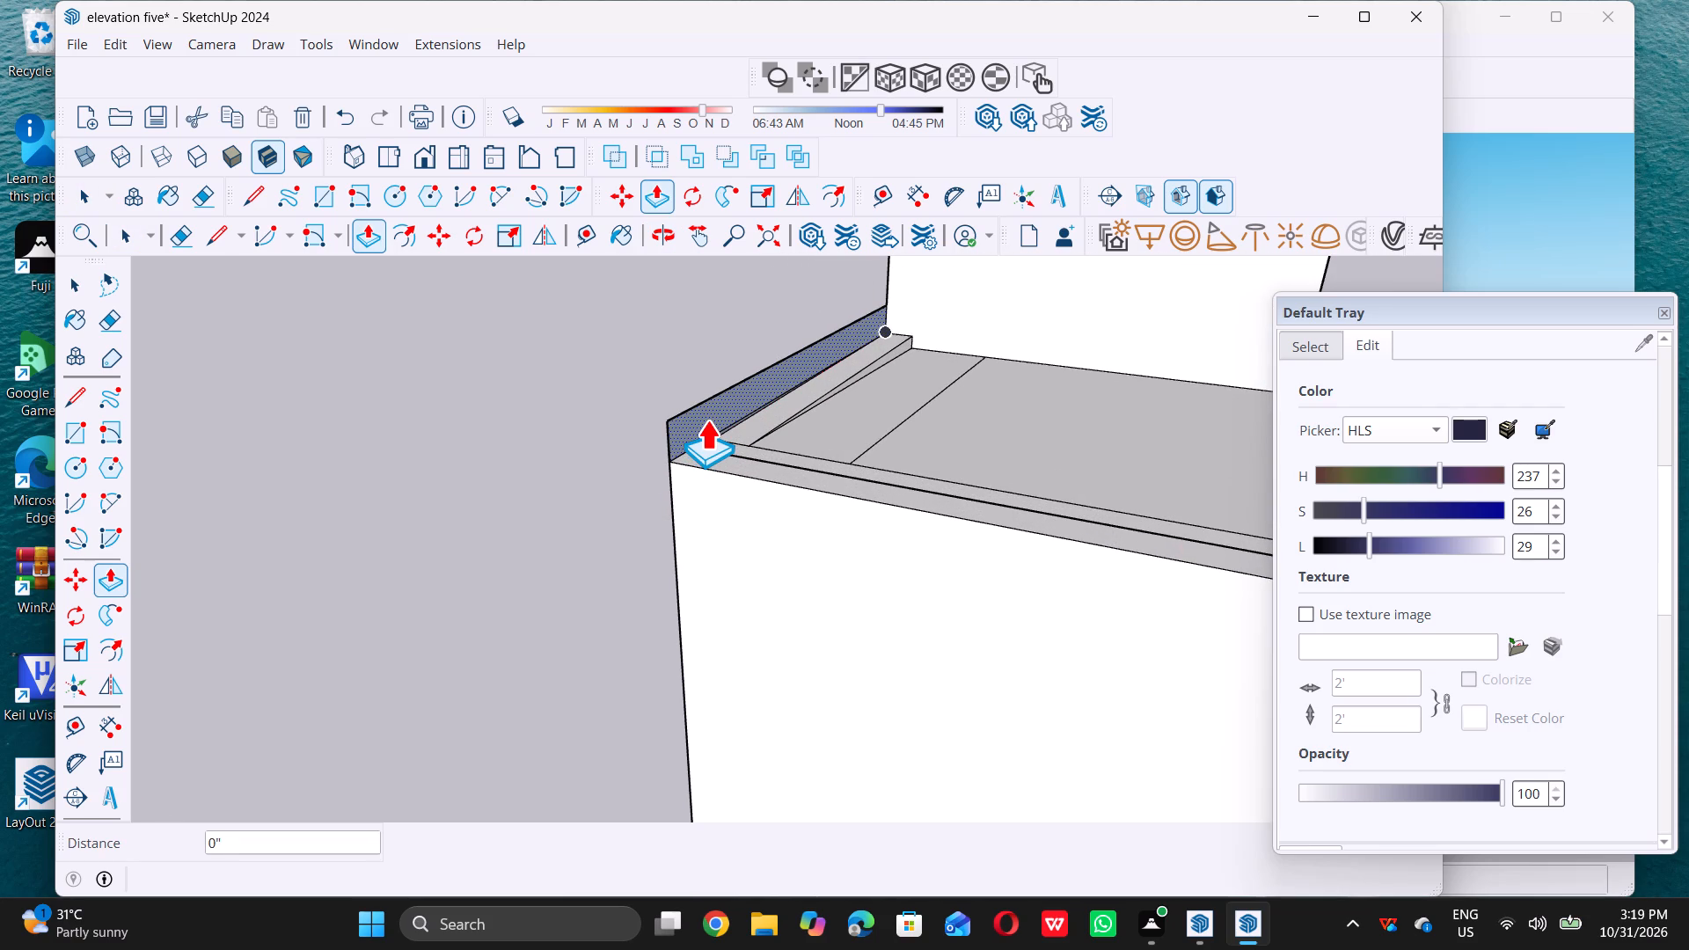
{"action": "scroll", "coordinate": [706, 421], "scroll_direction": "down", "scroll_amount": 11}
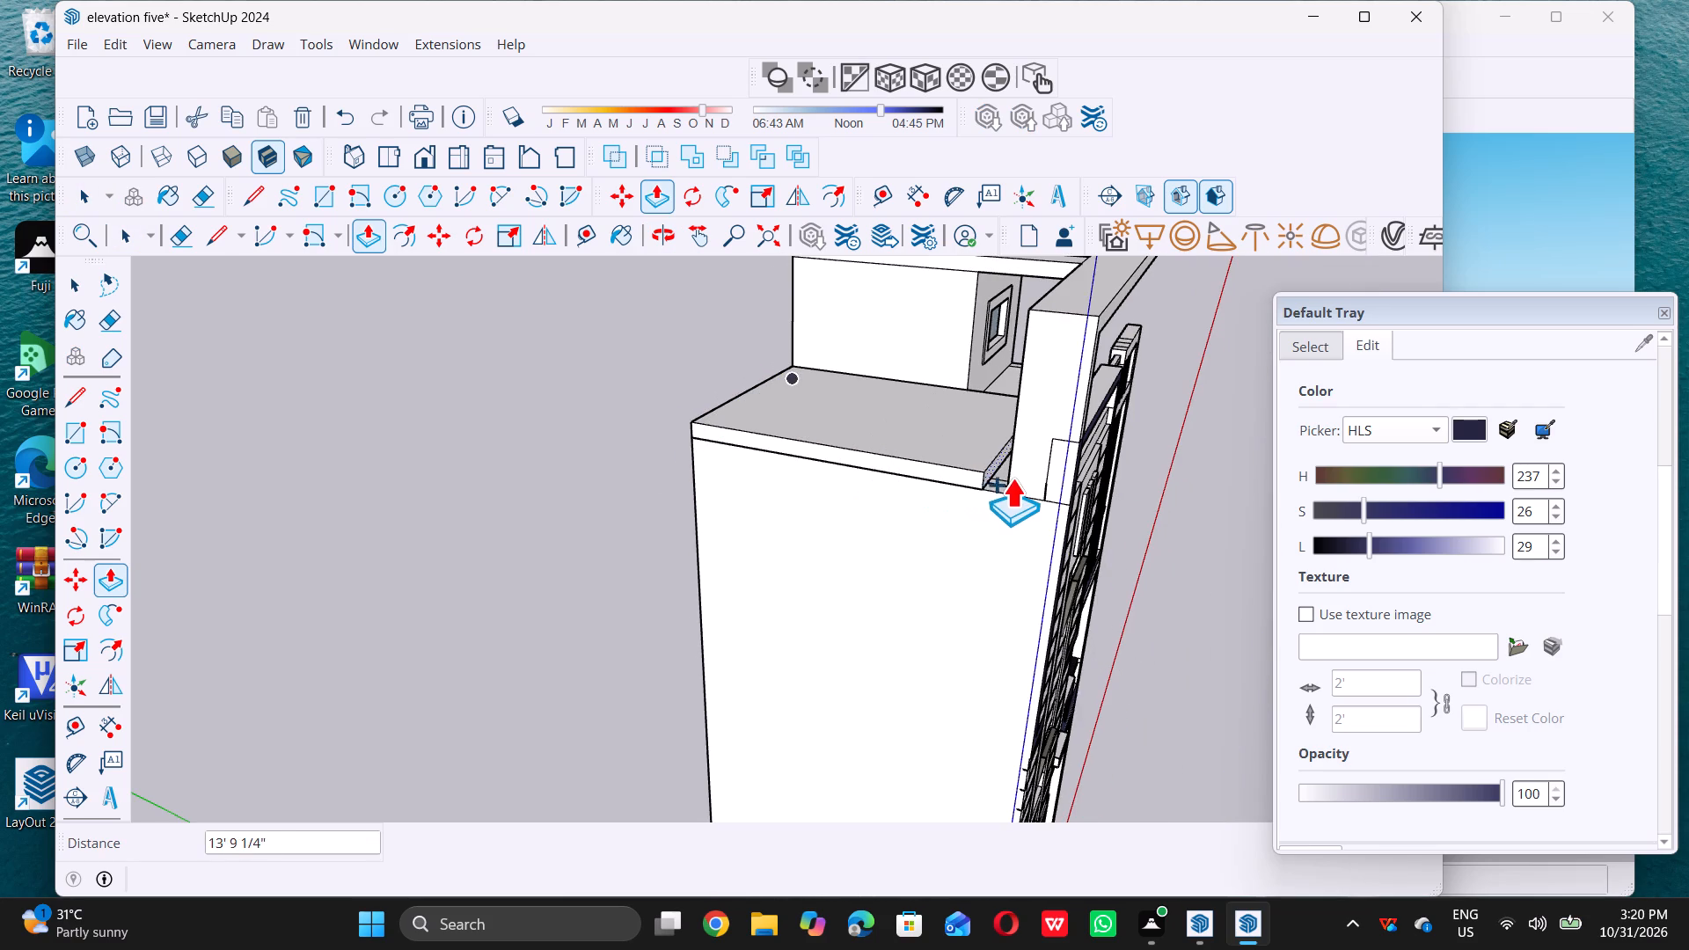
{"action": "triple_click", "coordinate": [1012, 479]}
{"action": "key", "text": "space"}
{"action": "scroll", "coordinate": [849, 508], "scroll_direction": "down", "scroll_amount": 3}
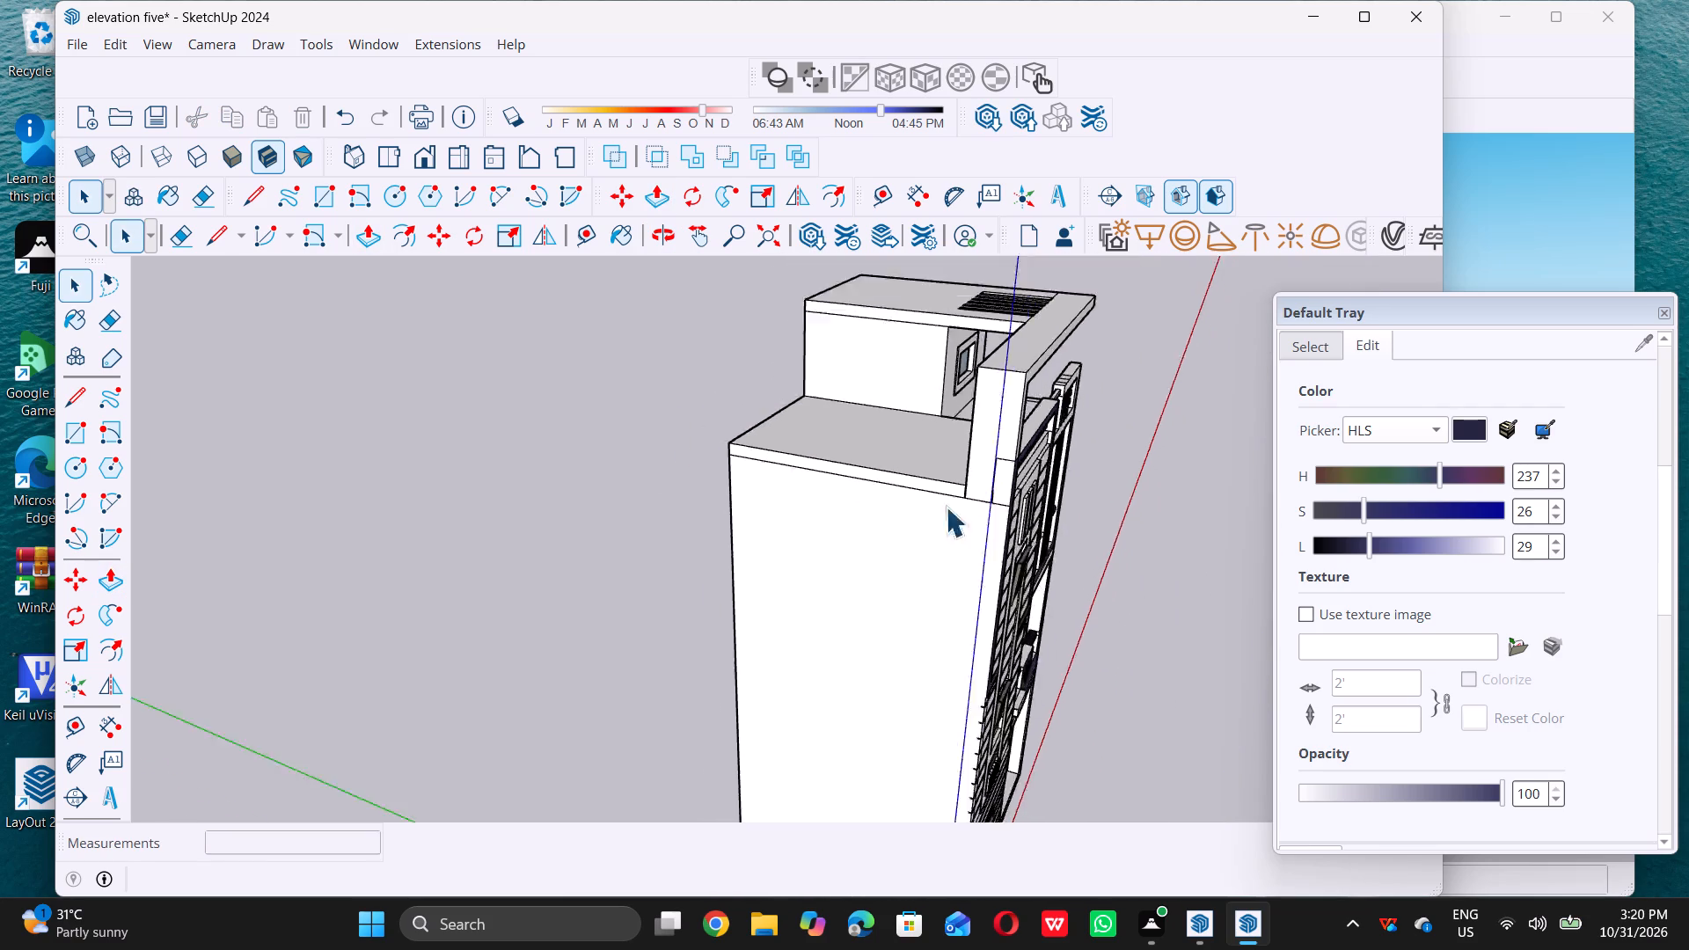
Examine the whole building from above, the side and the front, checking the terrace block, roof beam and facade.
{"action": "scroll", "coordinate": [946, 507], "scroll_direction": "down", "scroll_amount": 2}
{"action": "middle_click_drag", "start_coordinate": [985, 488], "coordinate": [355, 533]}
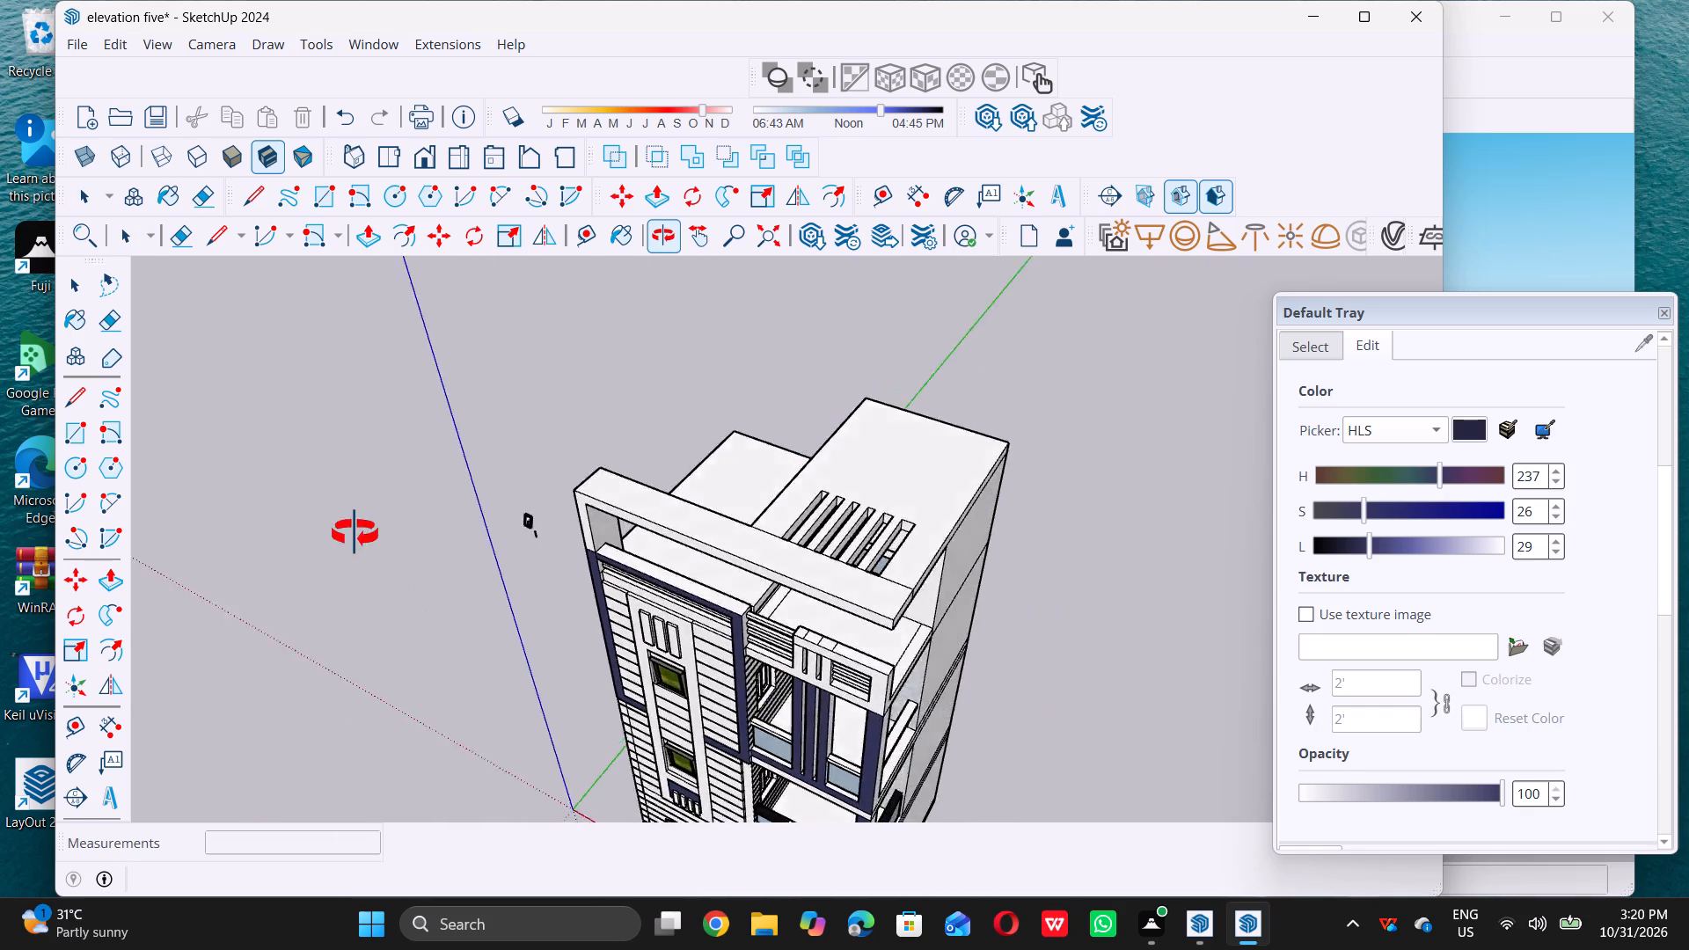
{"action": "middle_click_drag", "start_coordinate": [355, 533], "coordinate": [97, 479]}
{"action": "scroll", "coordinate": [655, 507], "scroll_direction": "up", "scroll_amount": 6}
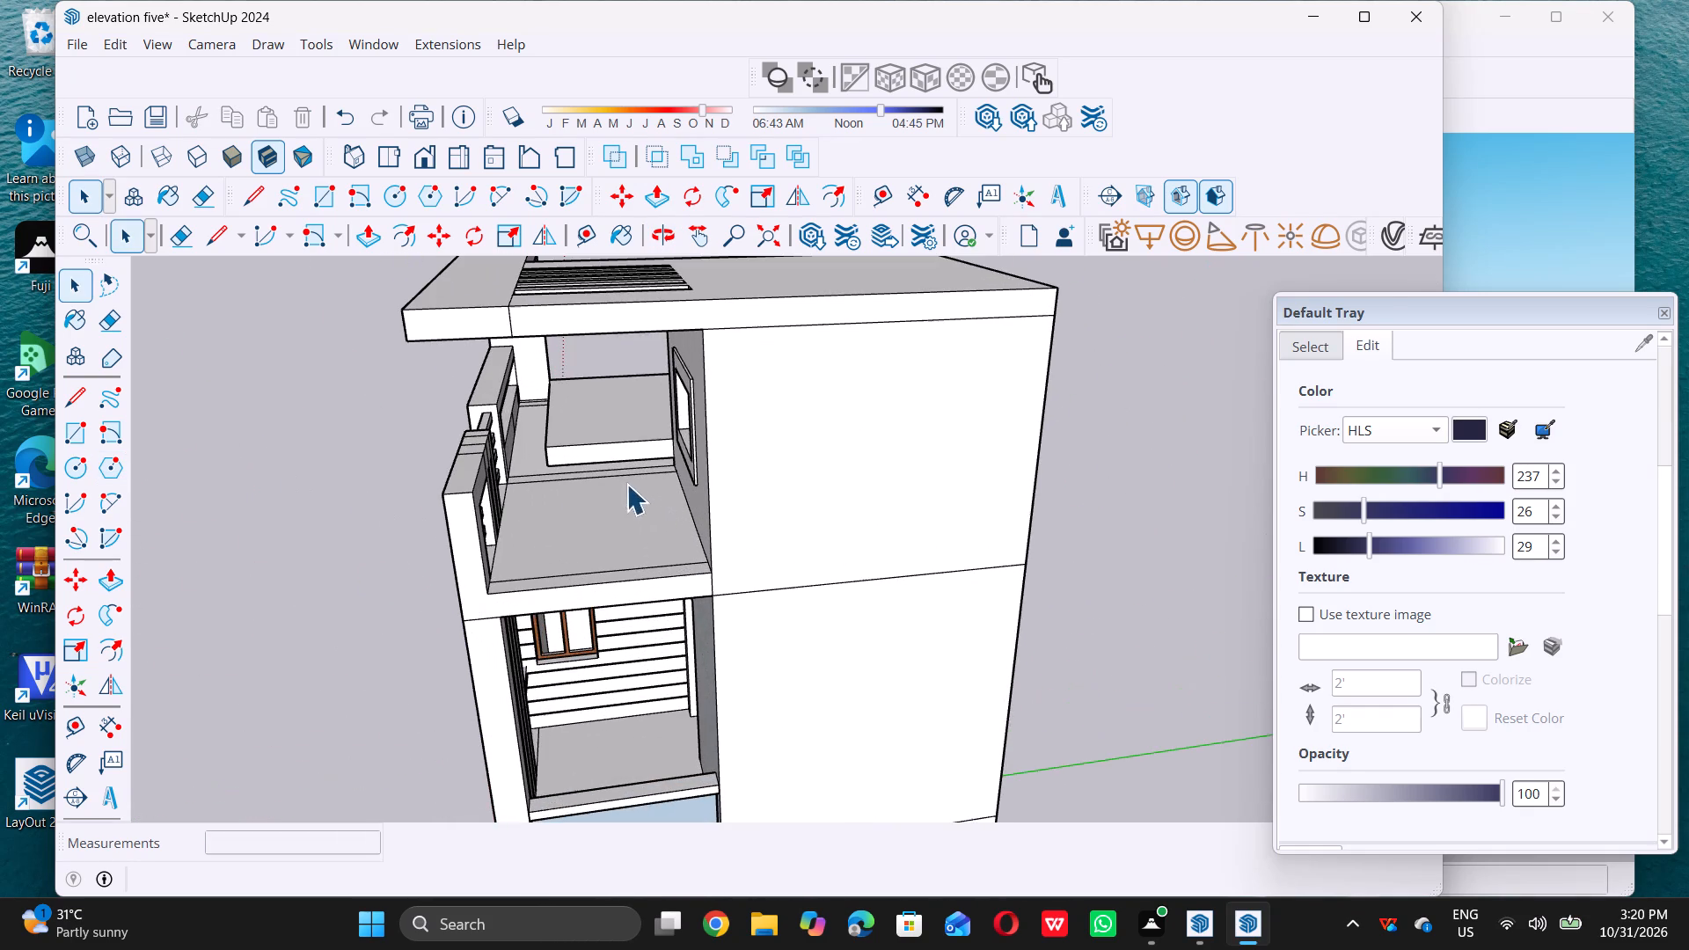
{"action": "middle_click_drag", "start_coordinate": [607, 474], "coordinate": [733, 434]}
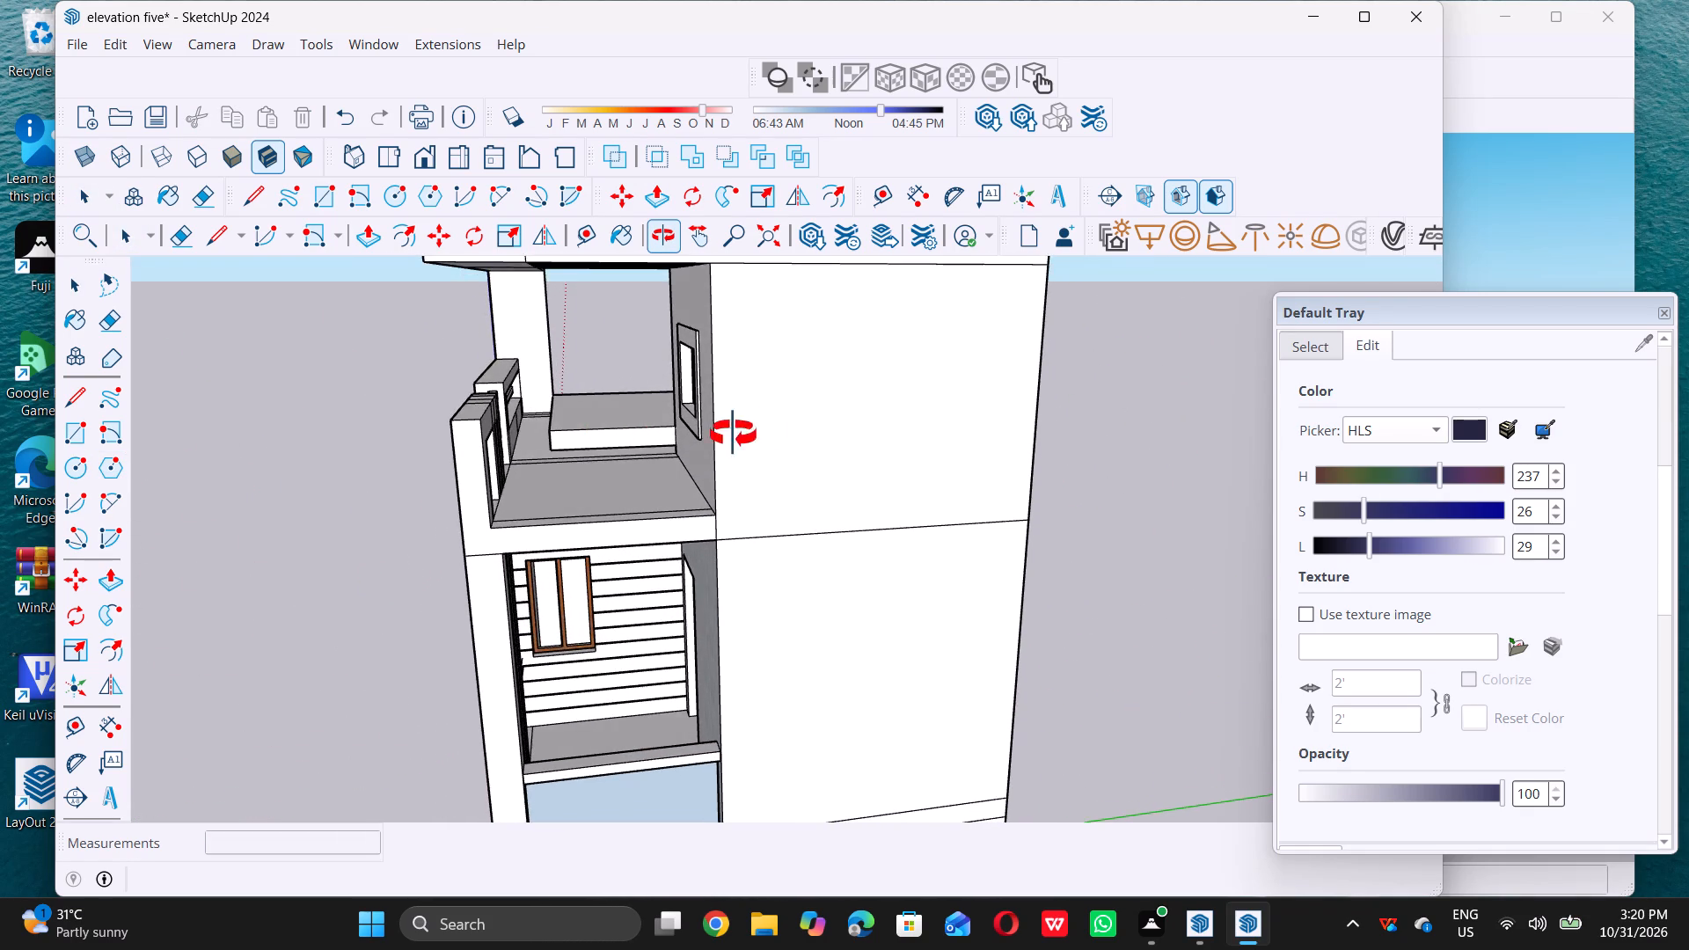
{"action": "middle_click_drag", "start_coordinate": [733, 434], "coordinate": [1002, 449]}
{"action": "middle_click", "coordinate": [1010, 449]}
{"action": "scroll", "coordinate": [818, 470], "scroll_direction": "down", "scroll_amount": 12}
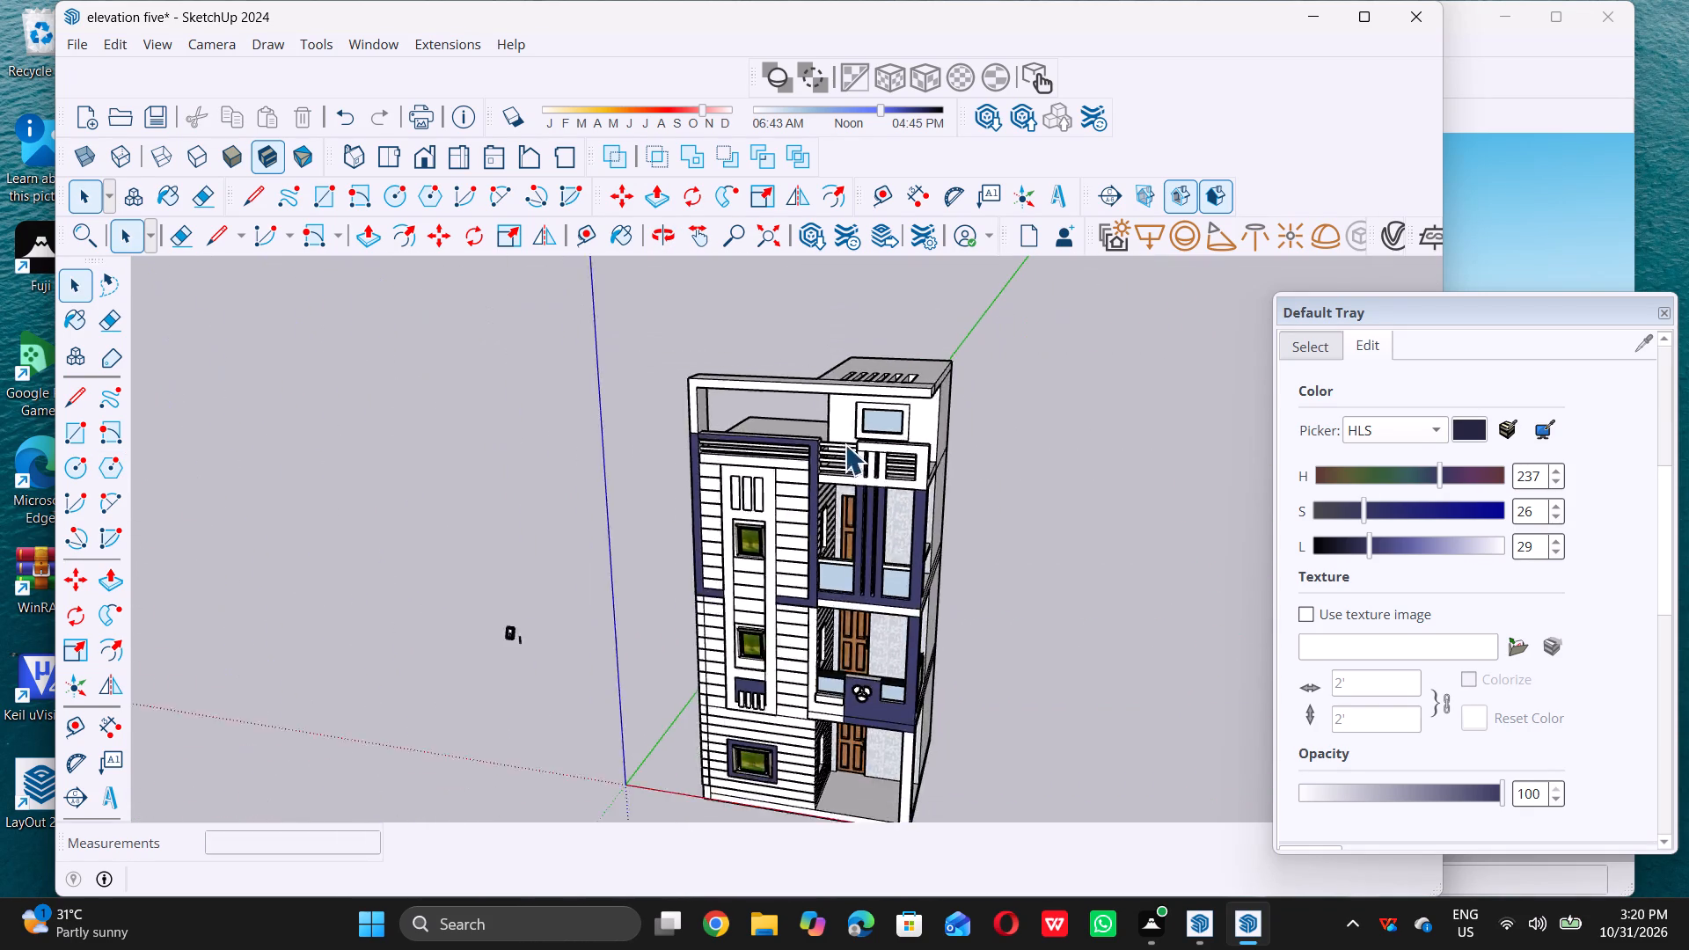
{"action": "scroll", "coordinate": [844, 444], "scroll_direction": "down", "scroll_amount": 4}
{"action": "middle_click_drag", "start_coordinate": [846, 468], "coordinate": [903, 352]}
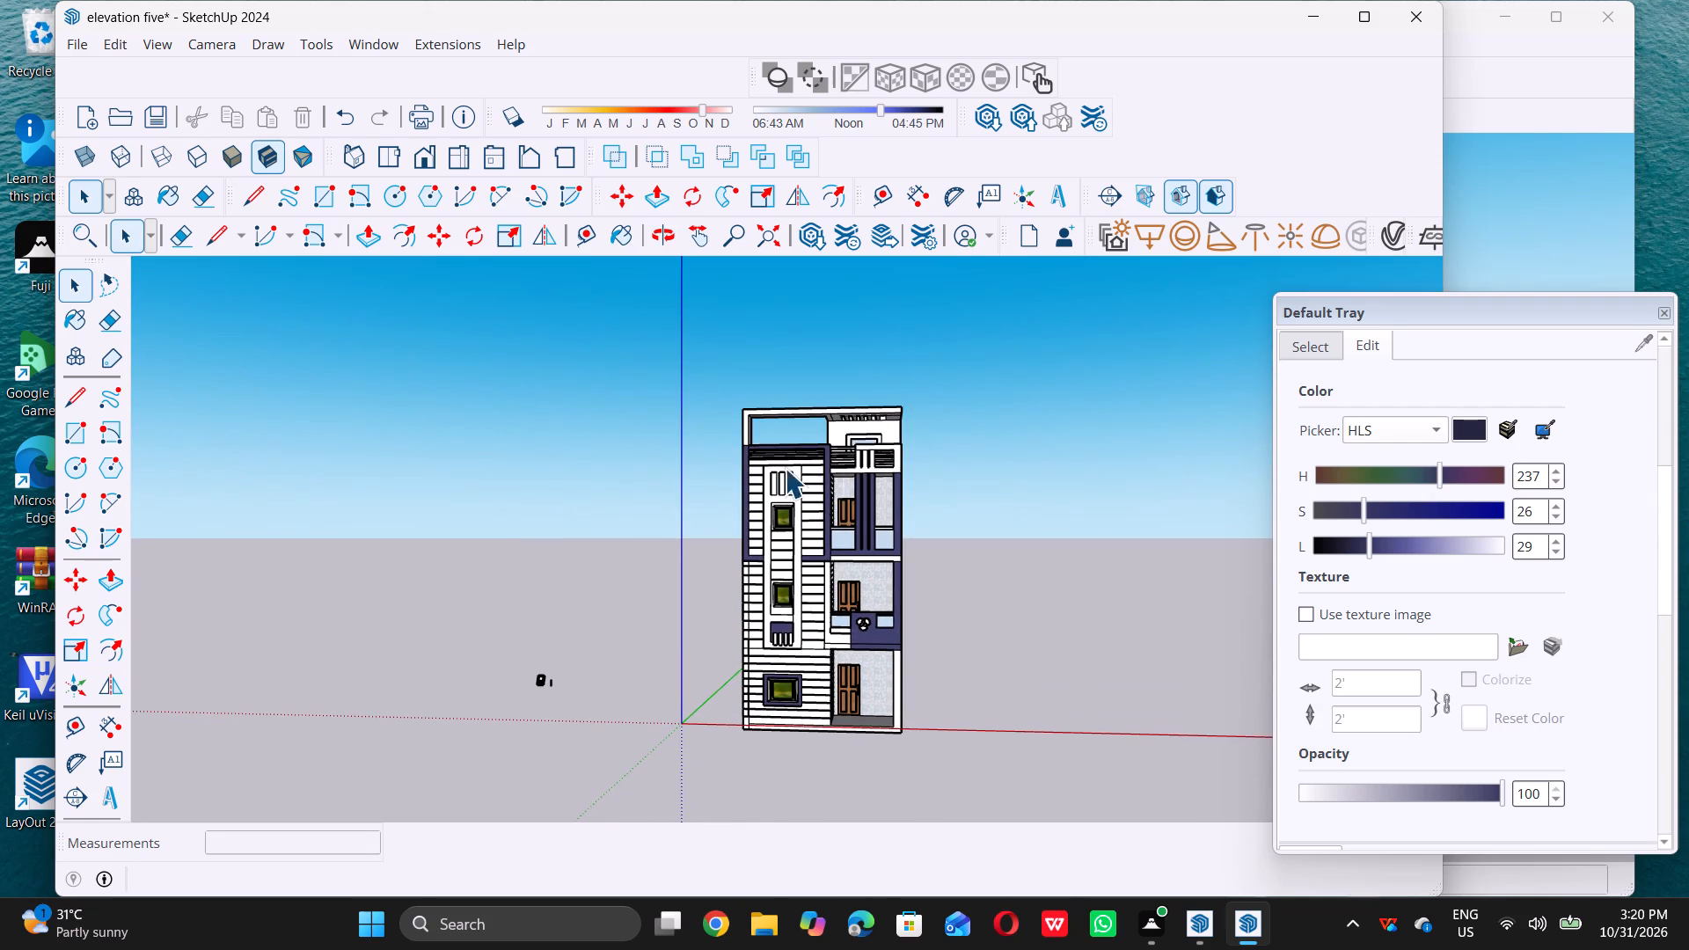
{"action": "middle_click_drag", "start_coordinate": [785, 468], "coordinate": [810, 458]}
{"action": "scroll", "coordinate": [808, 457], "scroll_direction": "up", "scroll_amount": 5}
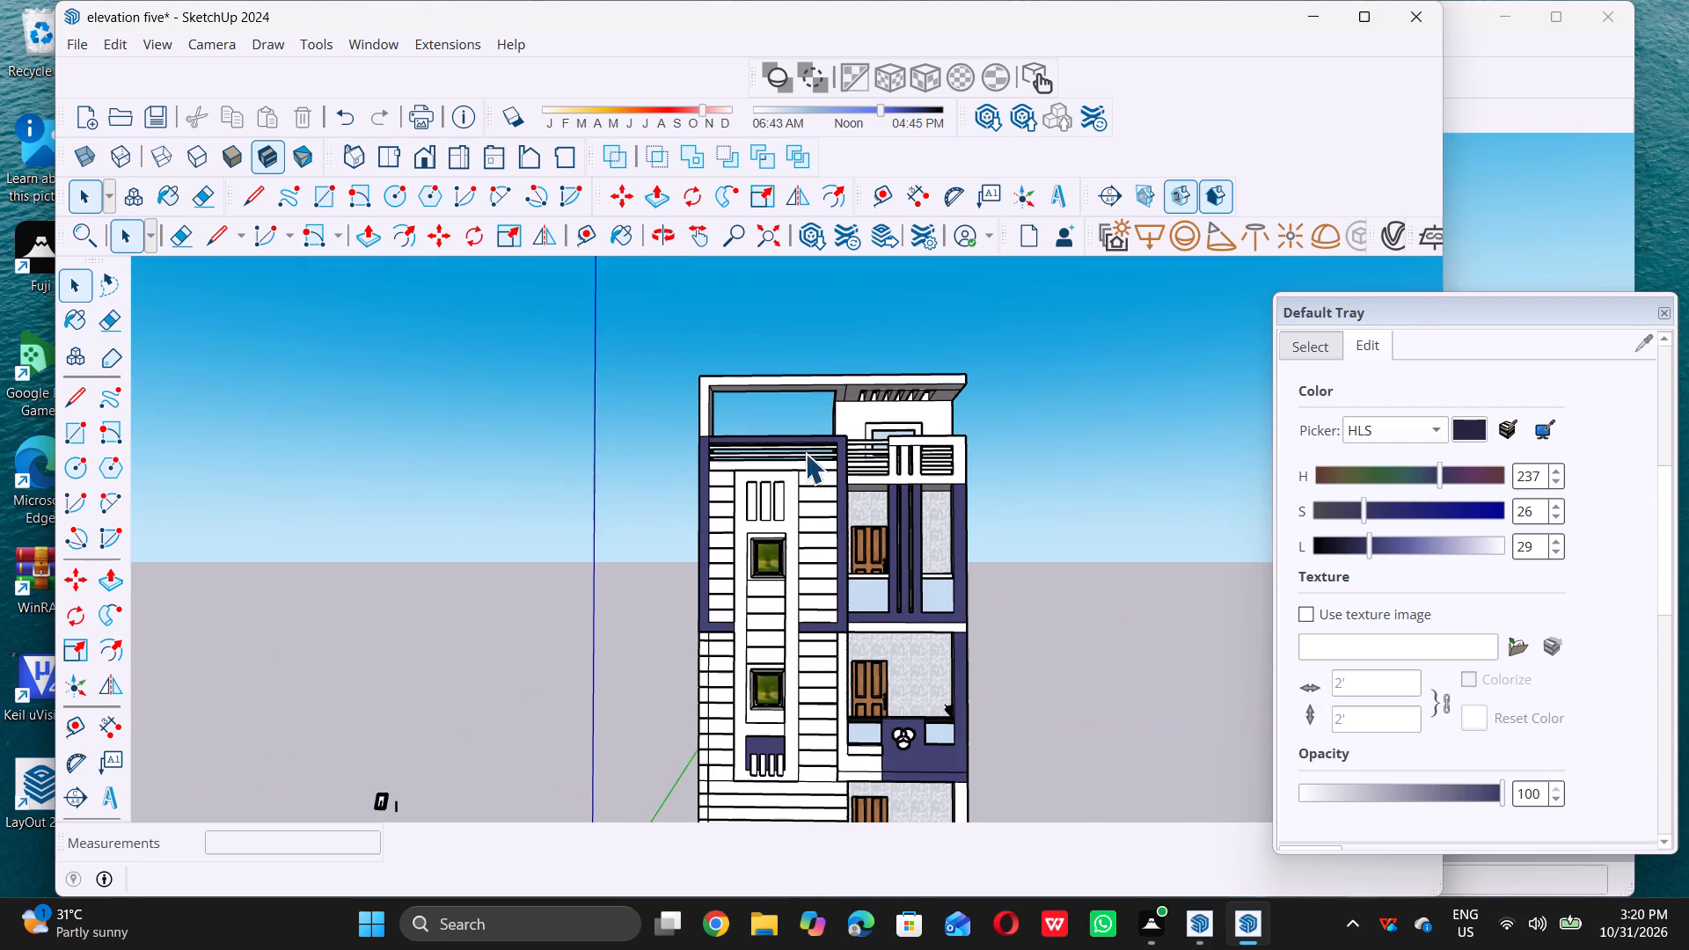
{"action": "scroll", "coordinate": [802, 449], "scroll_direction": "up", "scroll_amount": 5}
{"action": "scroll", "coordinate": [792, 405], "scroll_direction": "down", "scroll_amount": 11}
{"action": "middle_click_drag", "start_coordinate": [816, 445], "coordinate": [806, 478]}
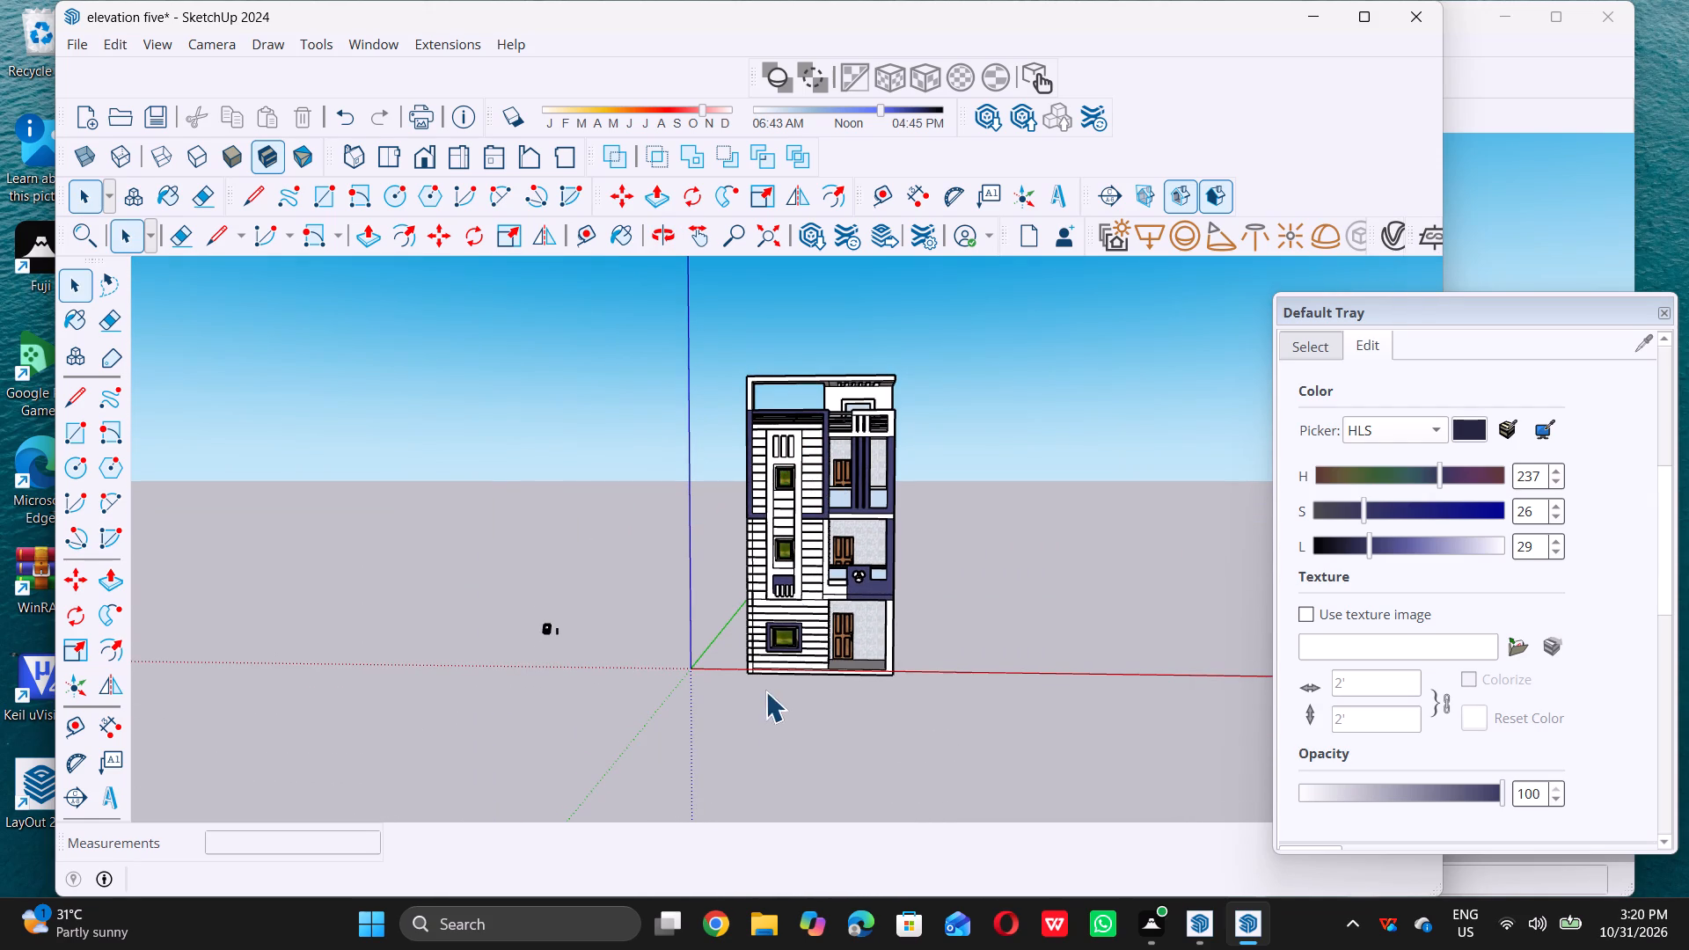
{"action": "scroll", "coordinate": [770, 564], "scroll_direction": "down", "scroll_amount": 4}
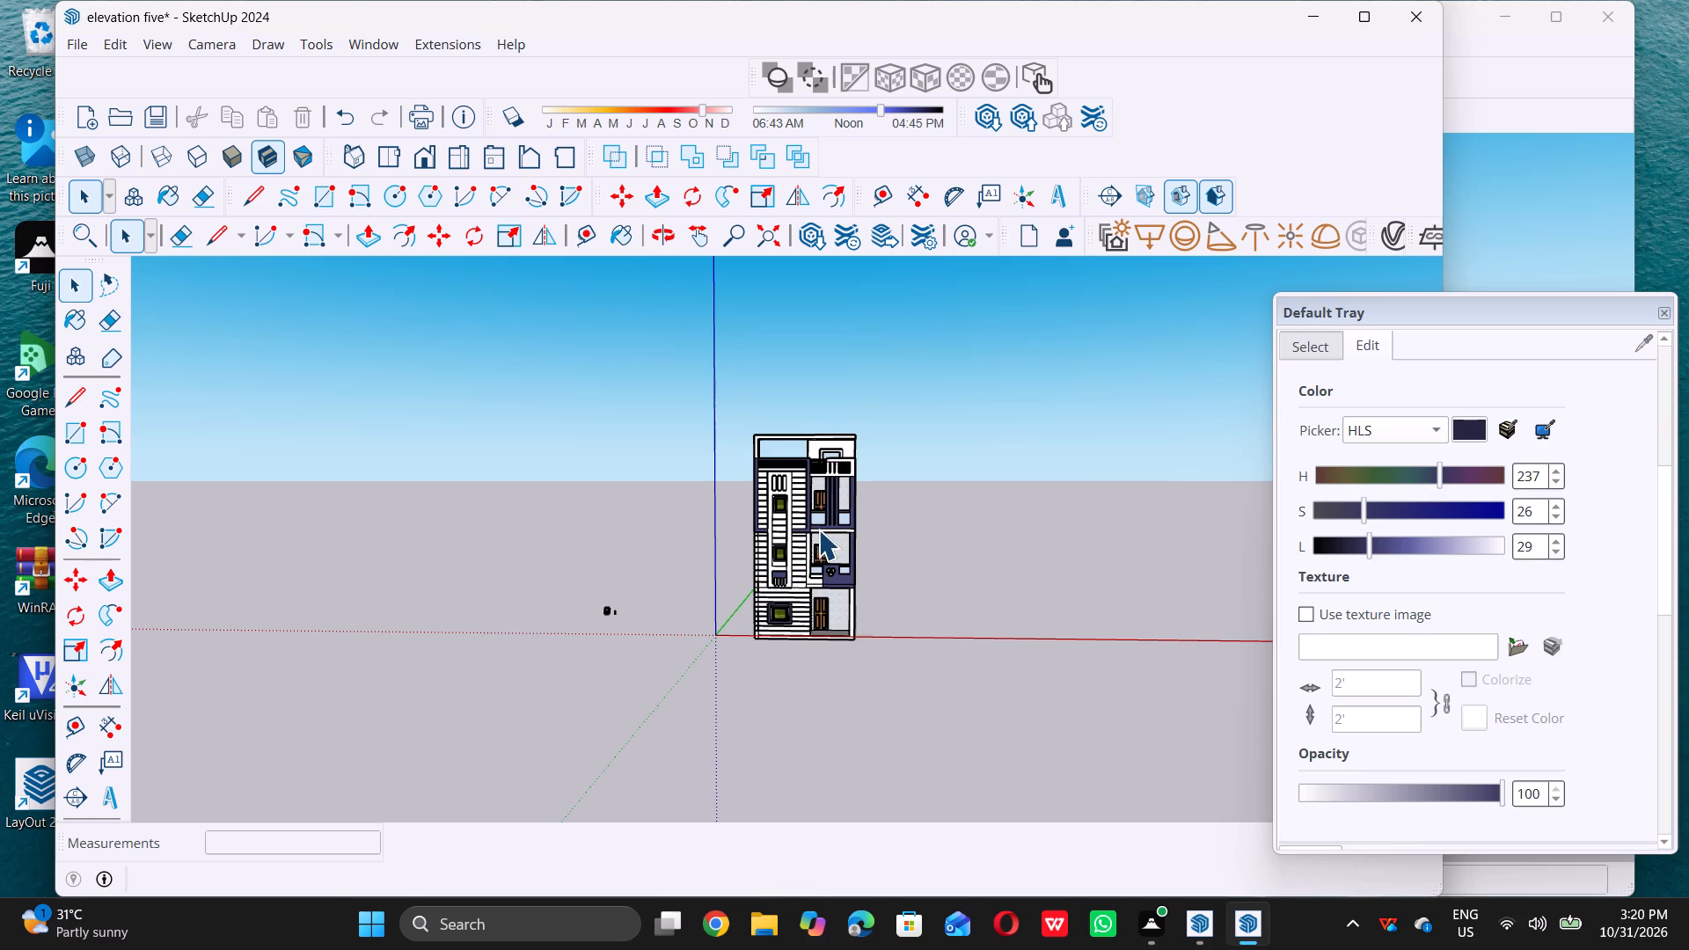
{"action": "scroll", "coordinate": [864, 555], "scroll_direction": "down", "scroll_amount": 1}
{"action": "middle_click_drag", "start_coordinate": [814, 585], "coordinate": [771, 644]}
Draw a 9" line extending the base band's upper edge across the corner strip to the facade's outer edge.
{"action": "scroll", "coordinate": [782, 653], "scroll_direction": "up", "scroll_amount": 7}
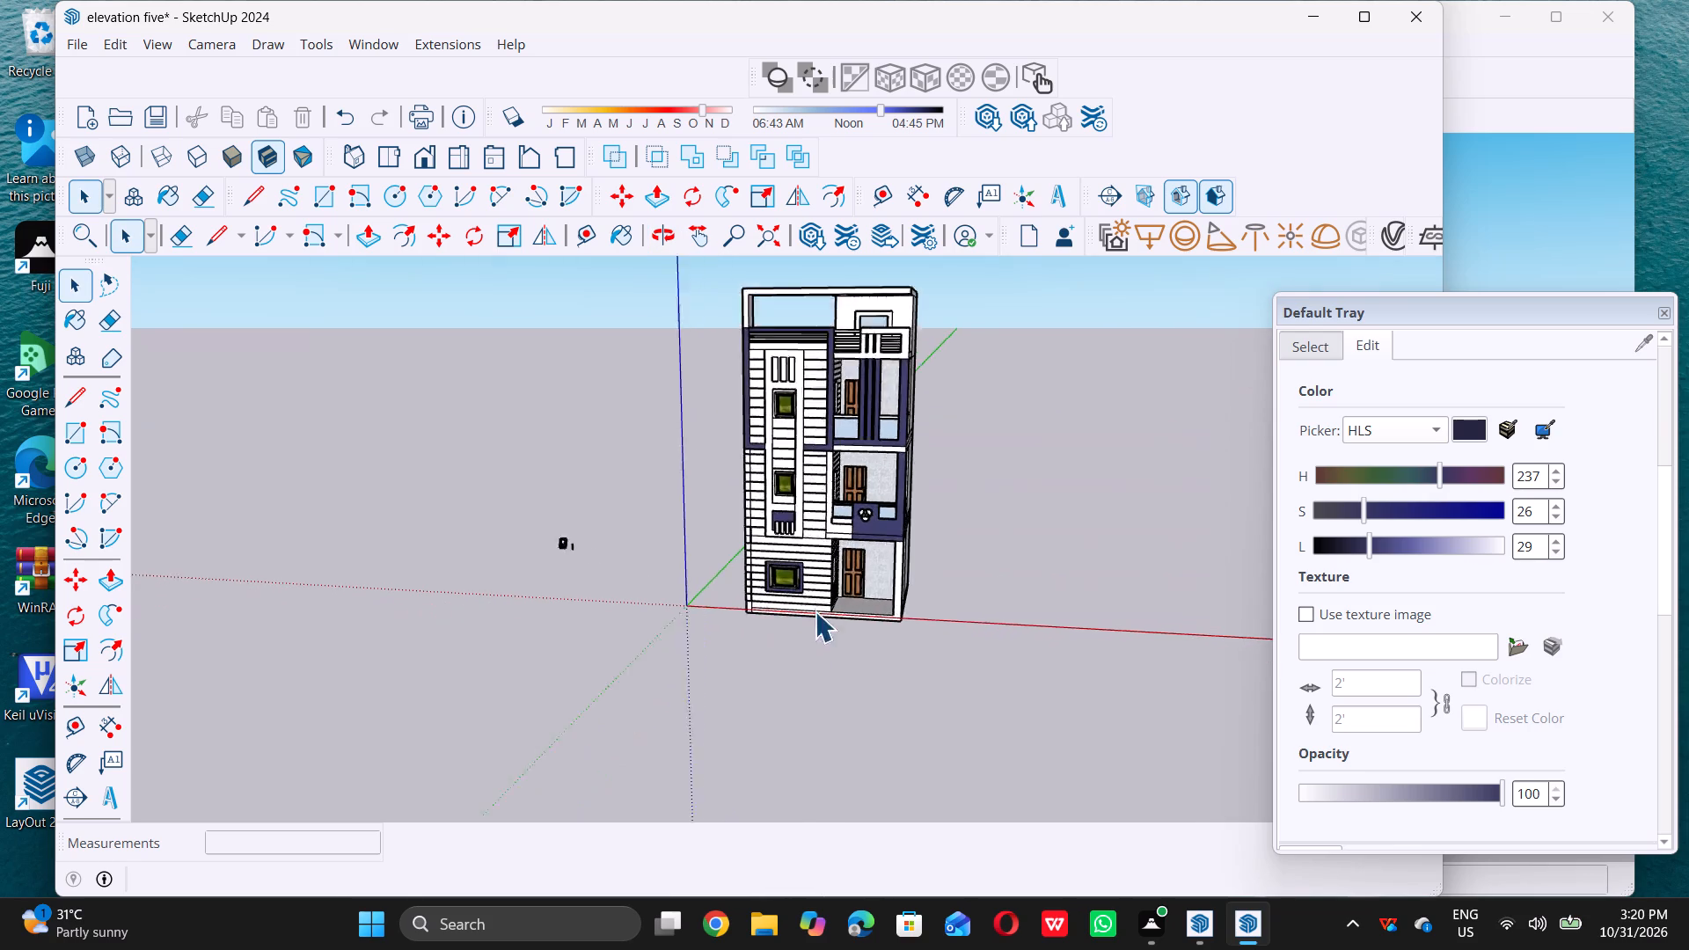
{"action": "scroll", "coordinate": [815, 611], "scroll_direction": "up", "scroll_amount": 15}
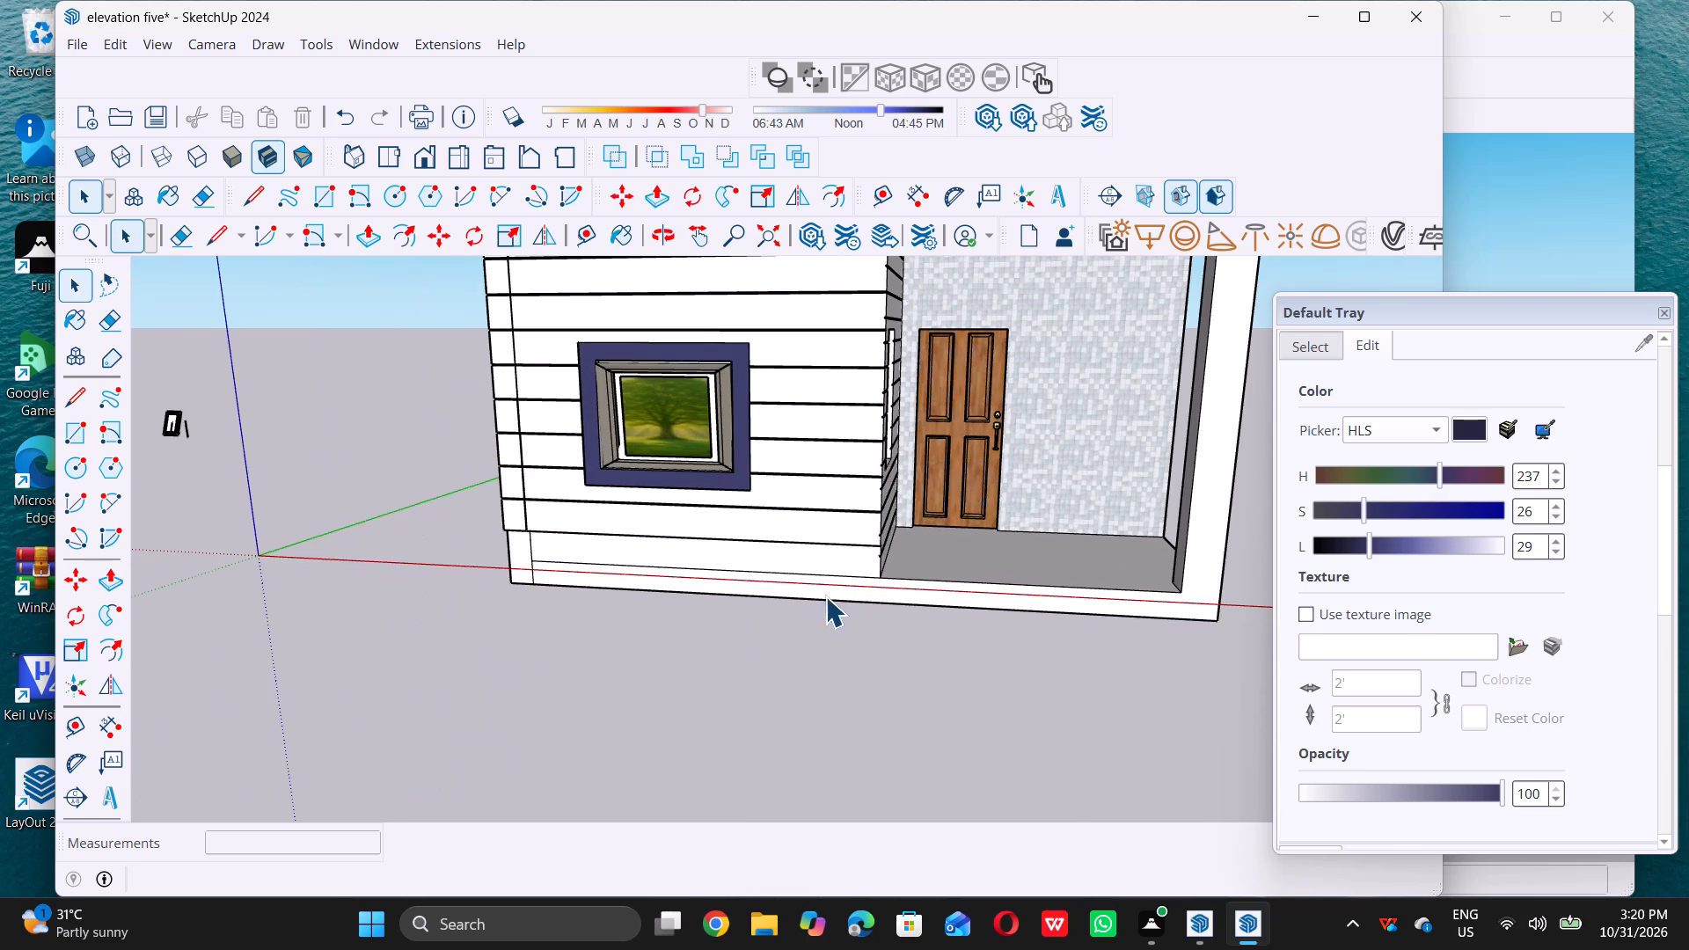
{"action": "scroll", "coordinate": [520, 596], "scroll_direction": "up", "scroll_amount": 10}
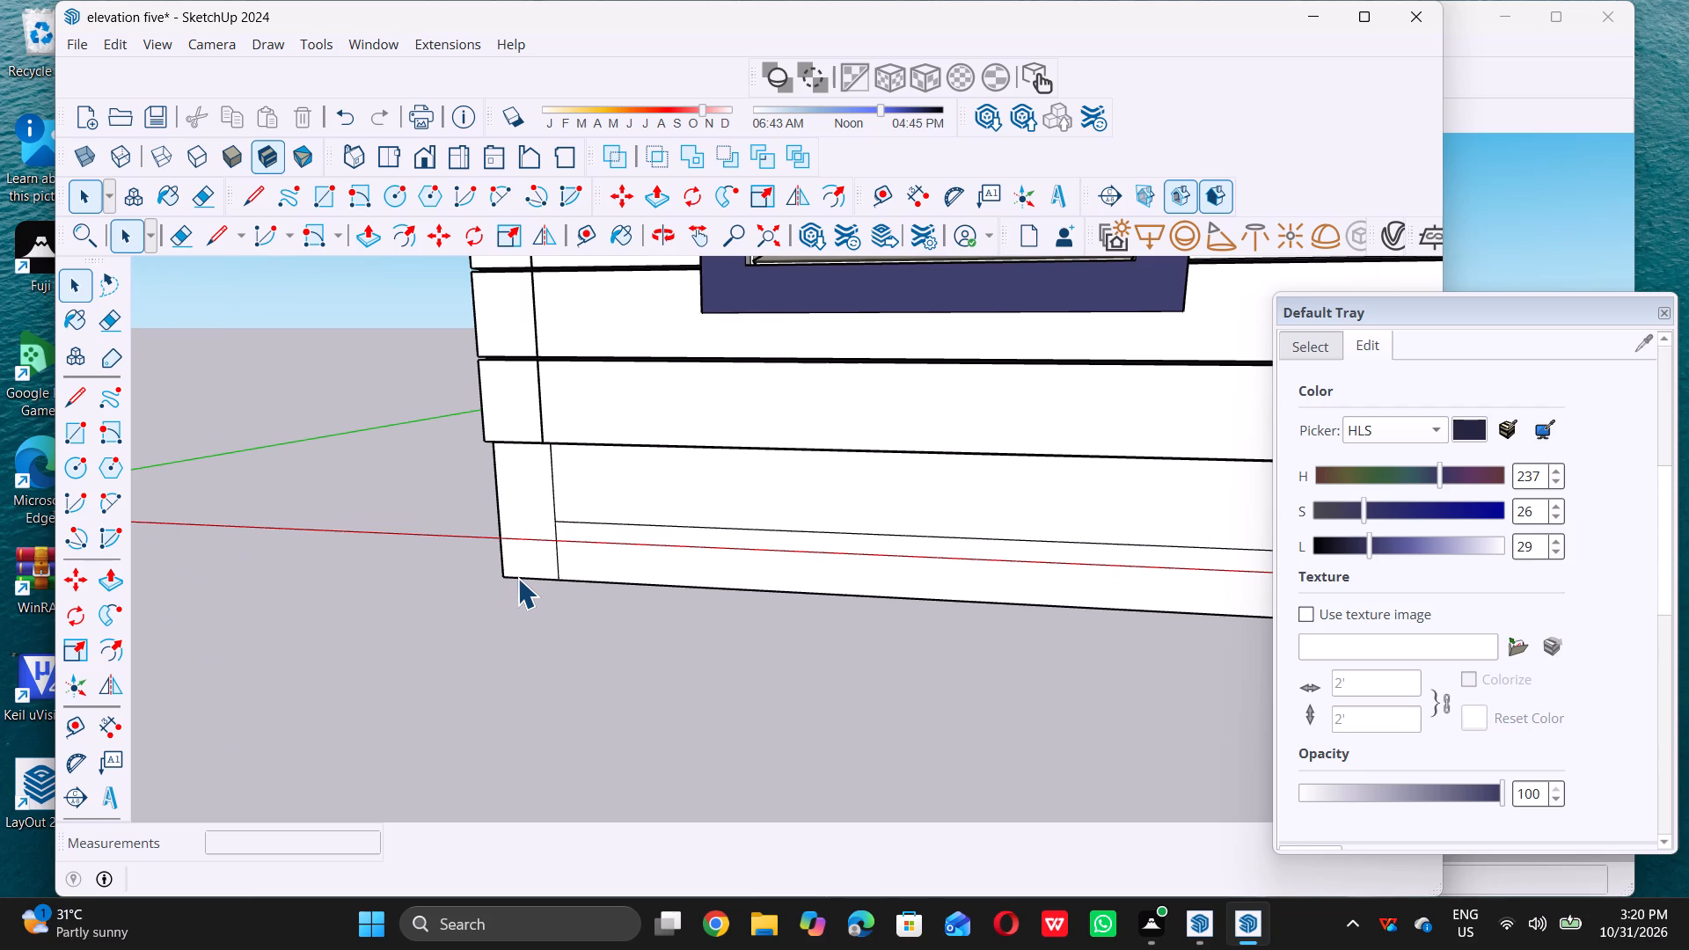
{"action": "key", "text": "e"}
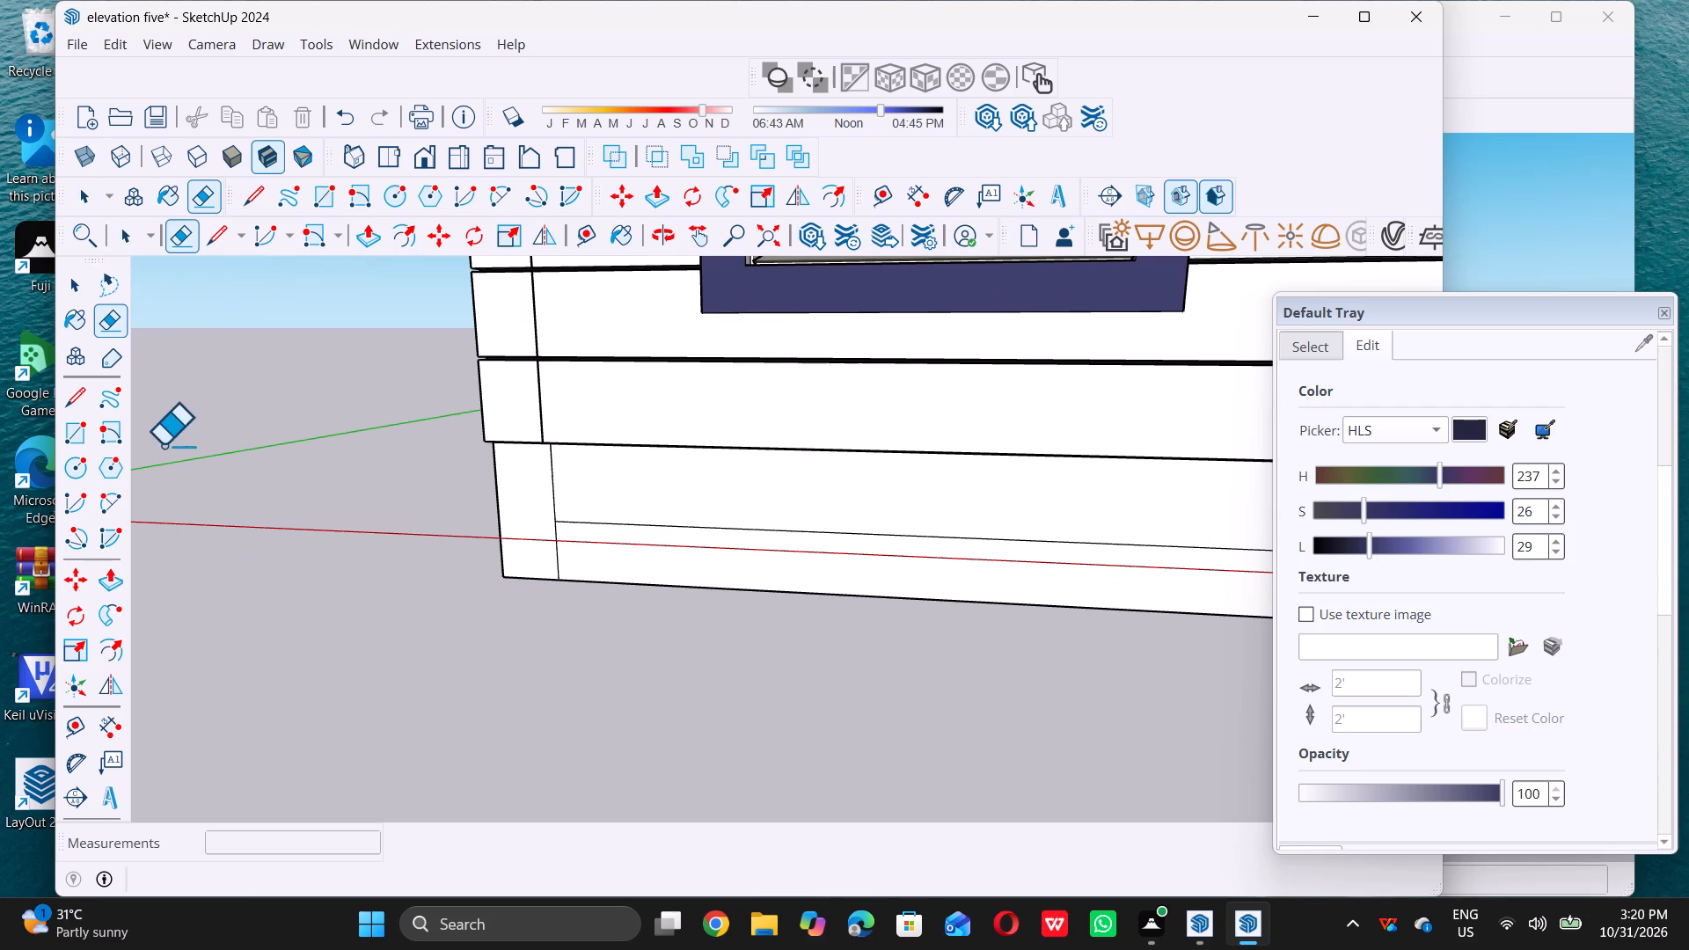
{"action": "scroll", "coordinate": [625, 625], "scroll_direction": "up", "scroll_amount": 5}
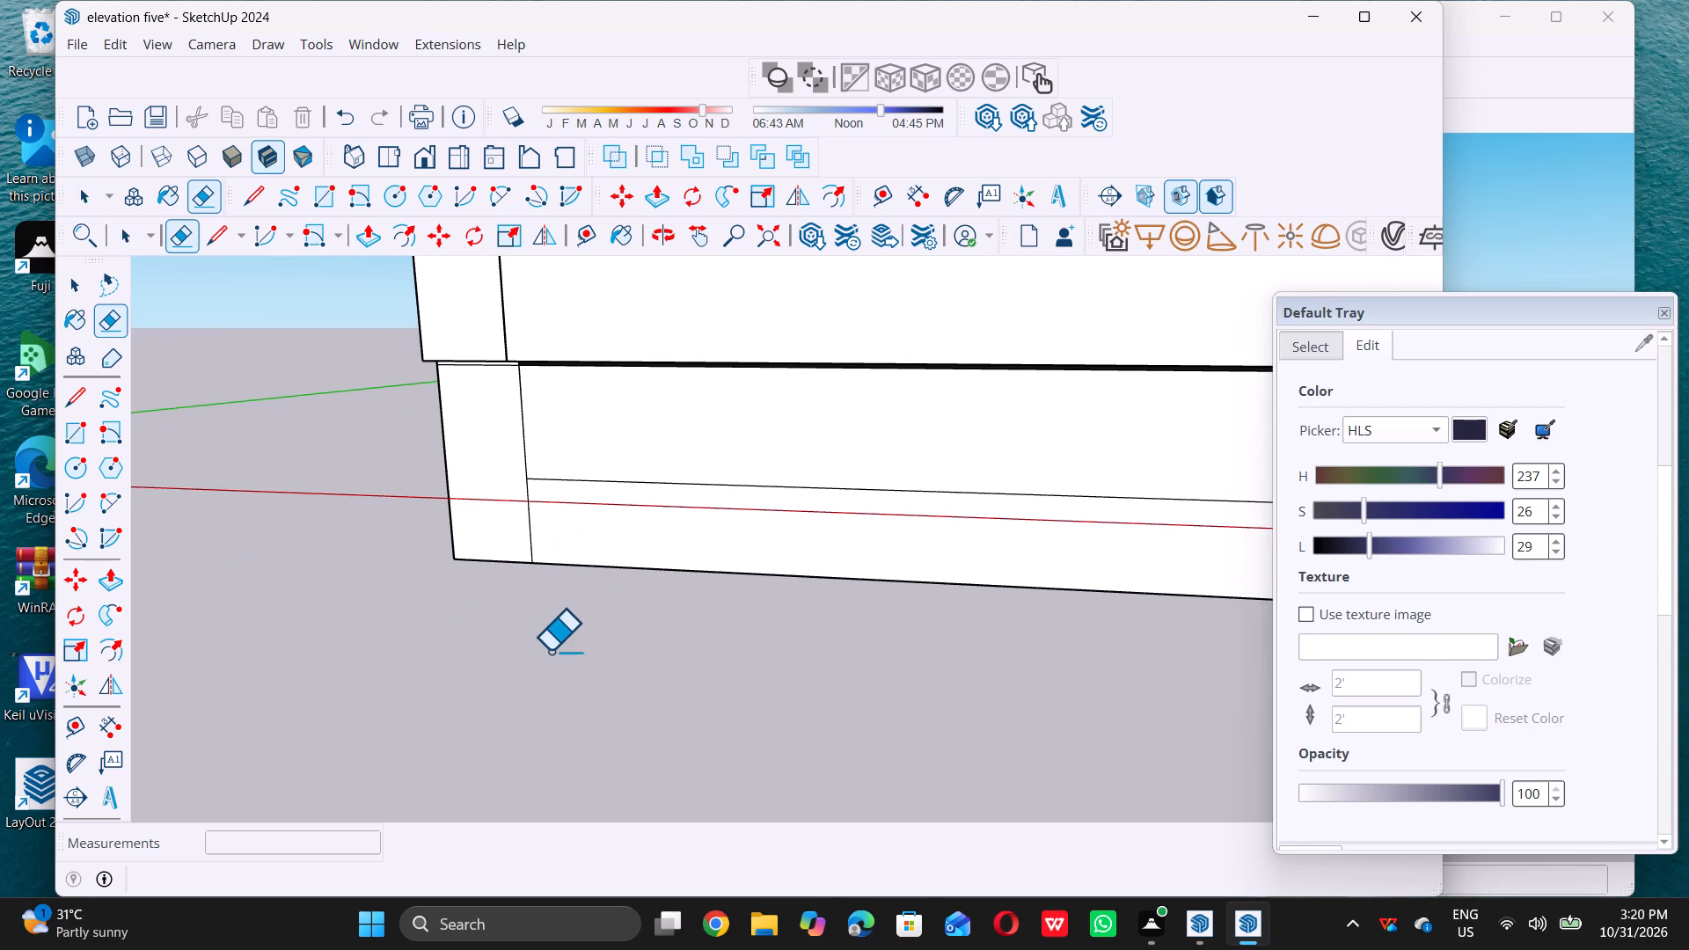
{"action": "key", "text": "space"}
{"action": "type", "text": "l"}
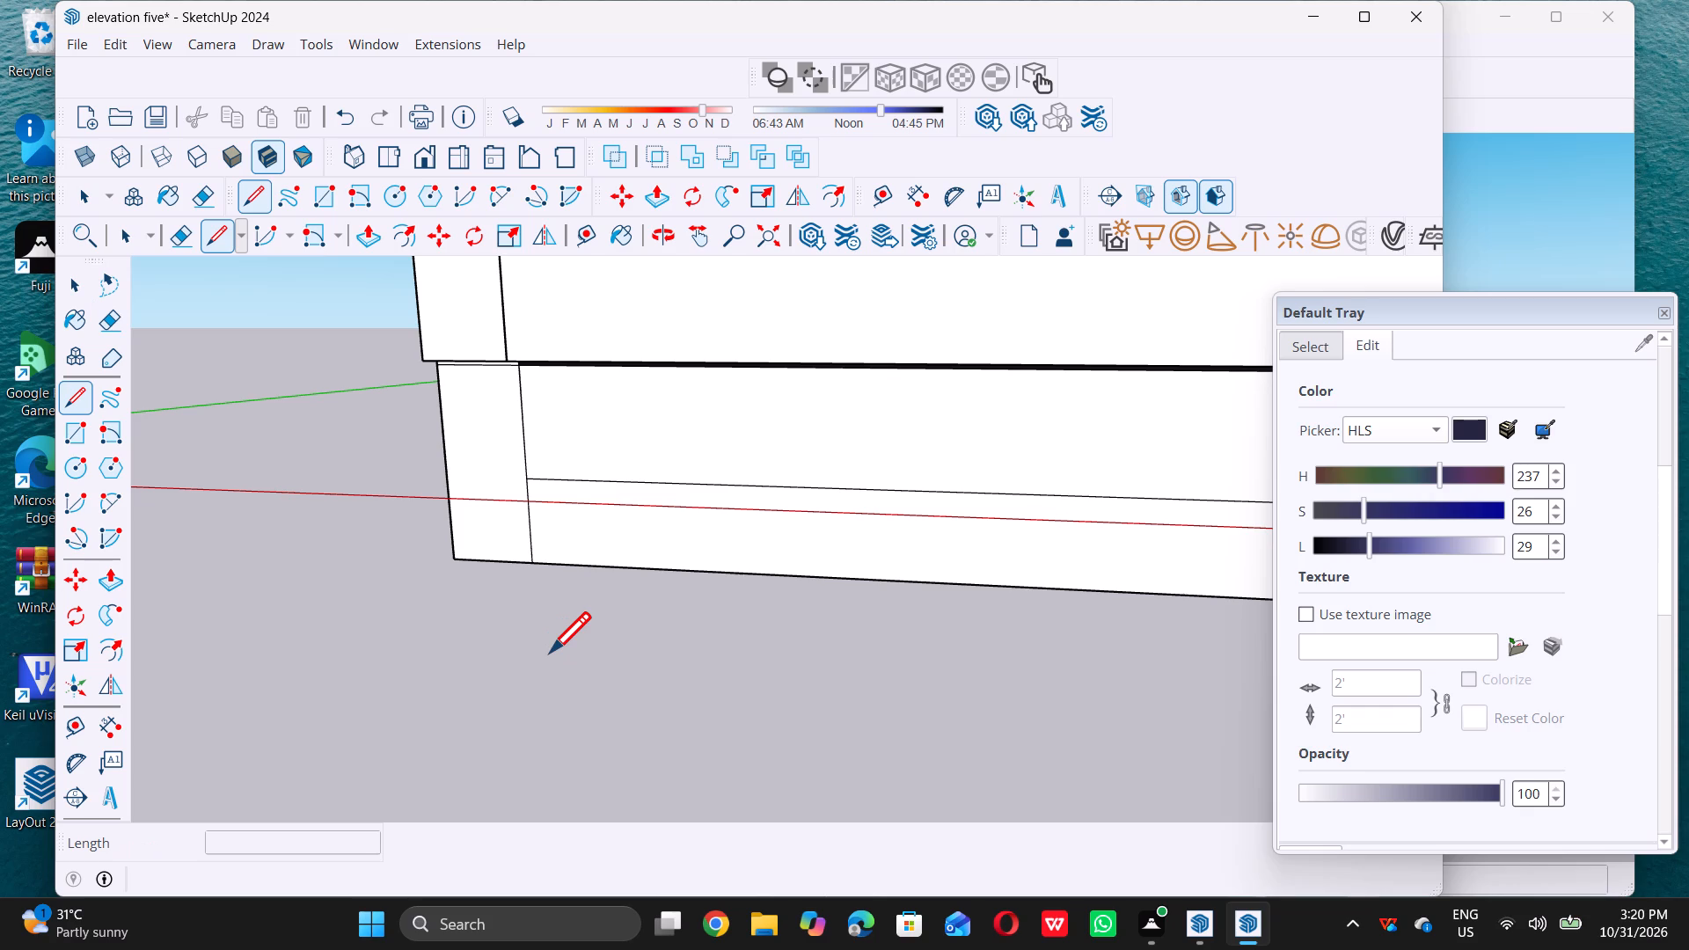
{"action": "left_click", "coordinate": [525, 474]}
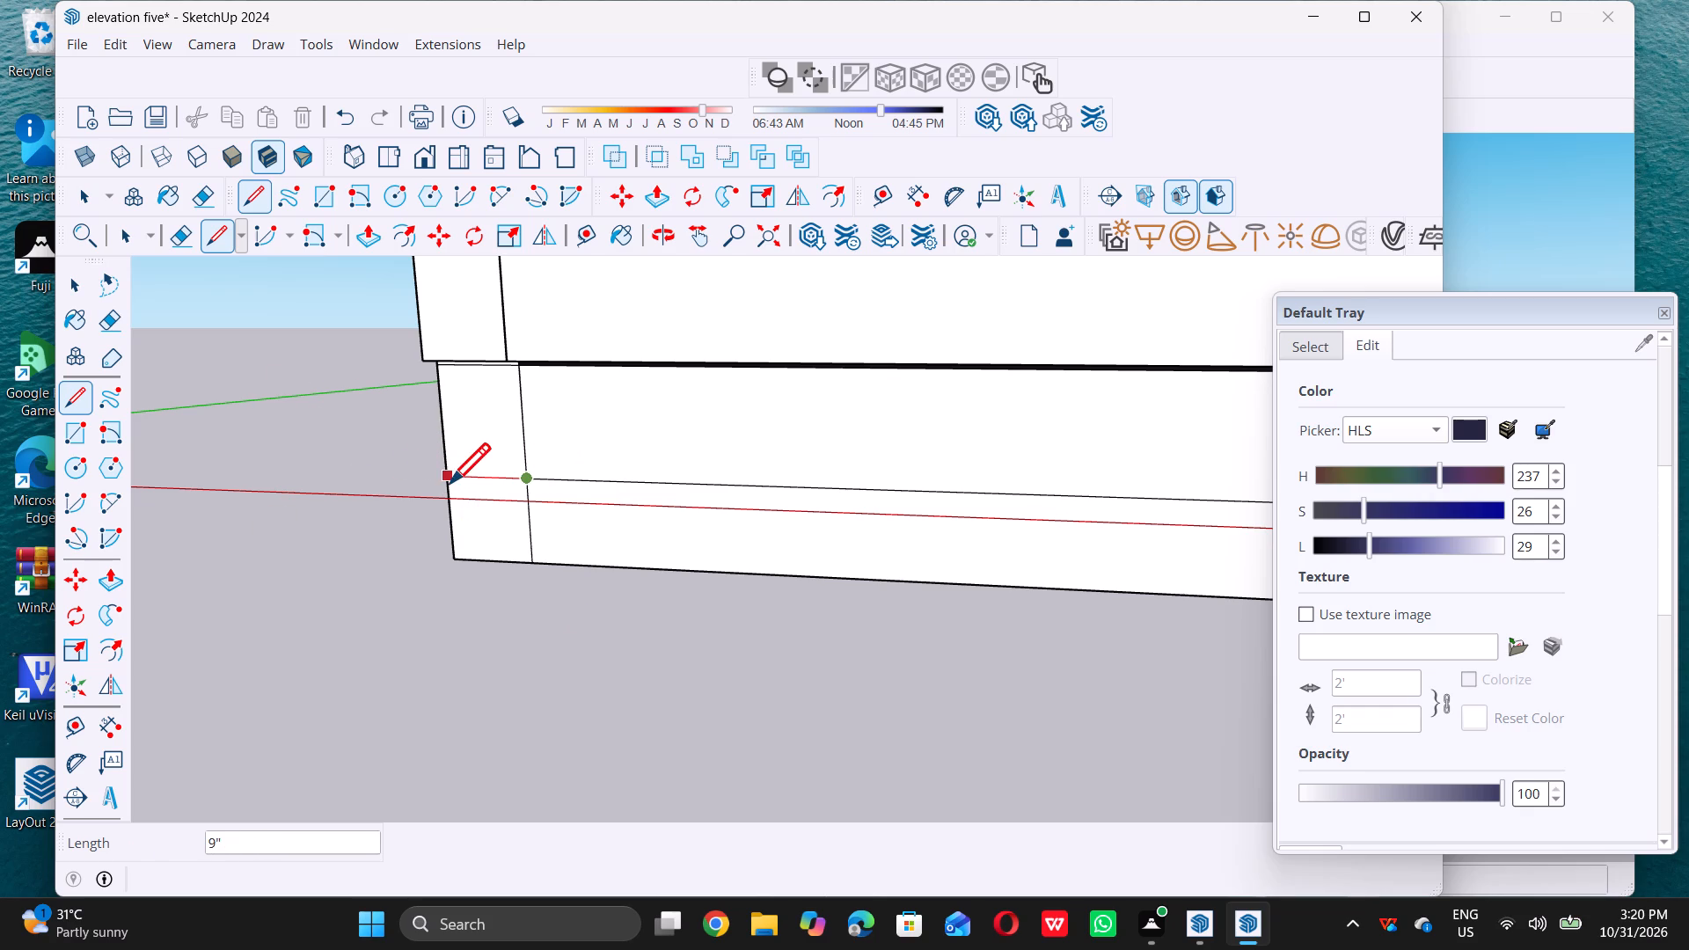
{"action": "double_click", "coordinate": [448, 481]}
{"action": "key", "text": "space"}
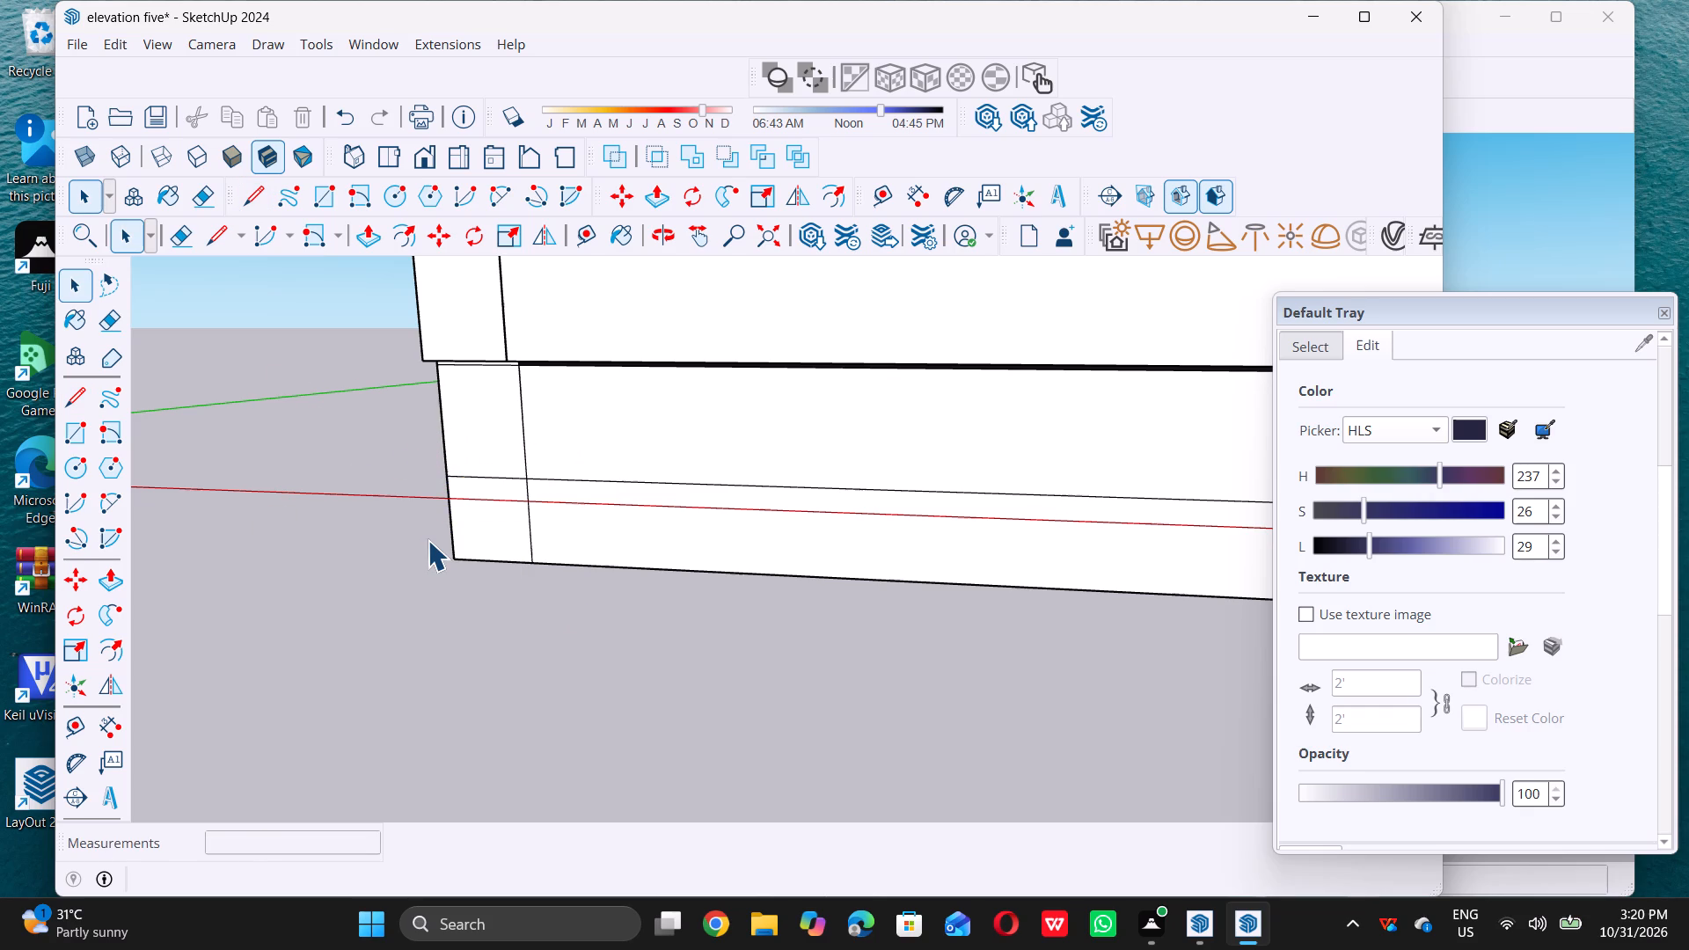
Erase the short vertical edge dividing the base band below the new line at the facade corner.
{"action": "key", "text": "e"}
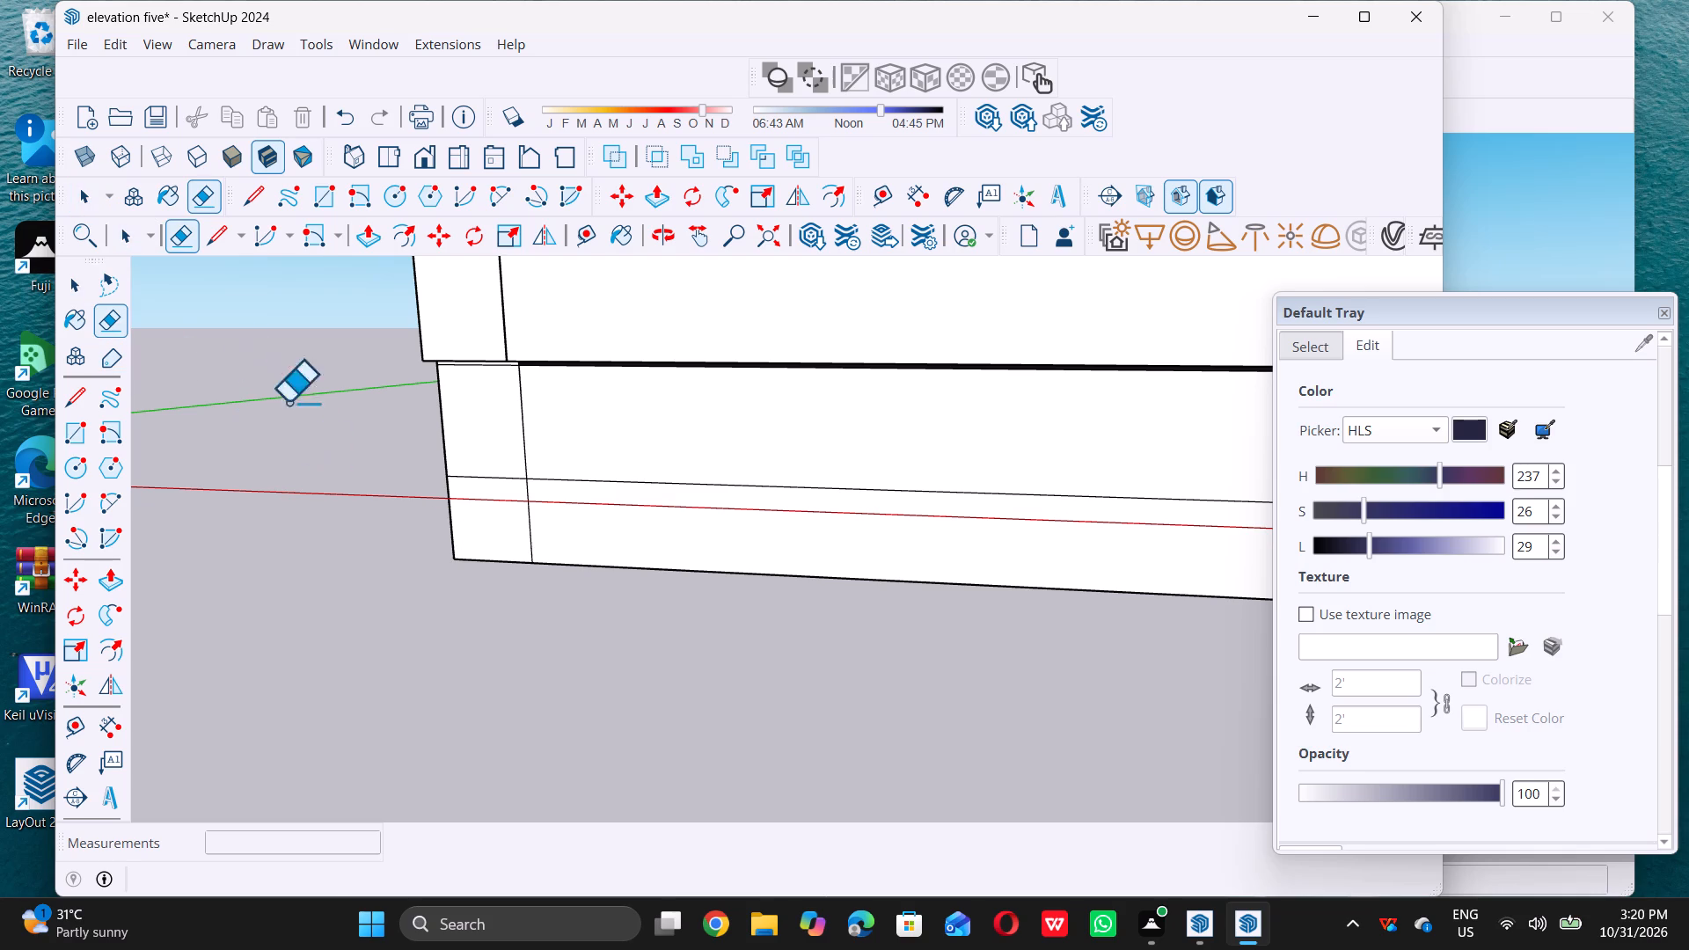
{"action": "scroll", "coordinate": [502, 561], "scroll_direction": "up", "scroll_amount": 3}
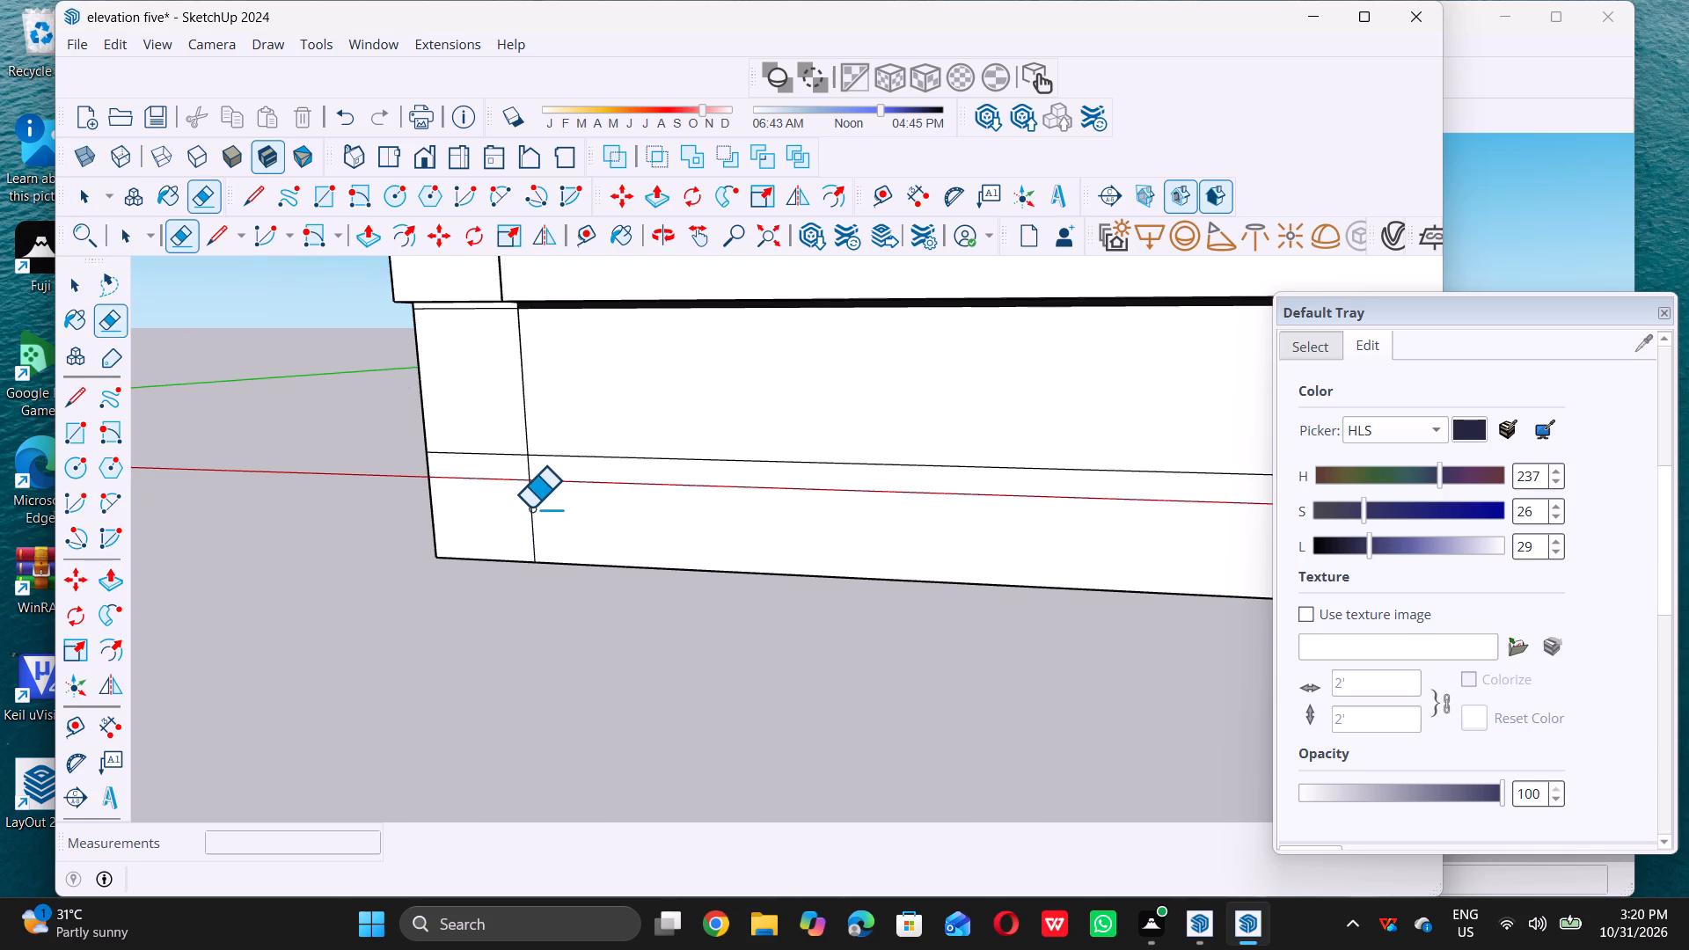
{"action": "double_click", "coordinate": [530, 508]}
{"action": "scroll", "coordinate": [523, 514], "scroll_direction": "down", "scroll_amount": 20}
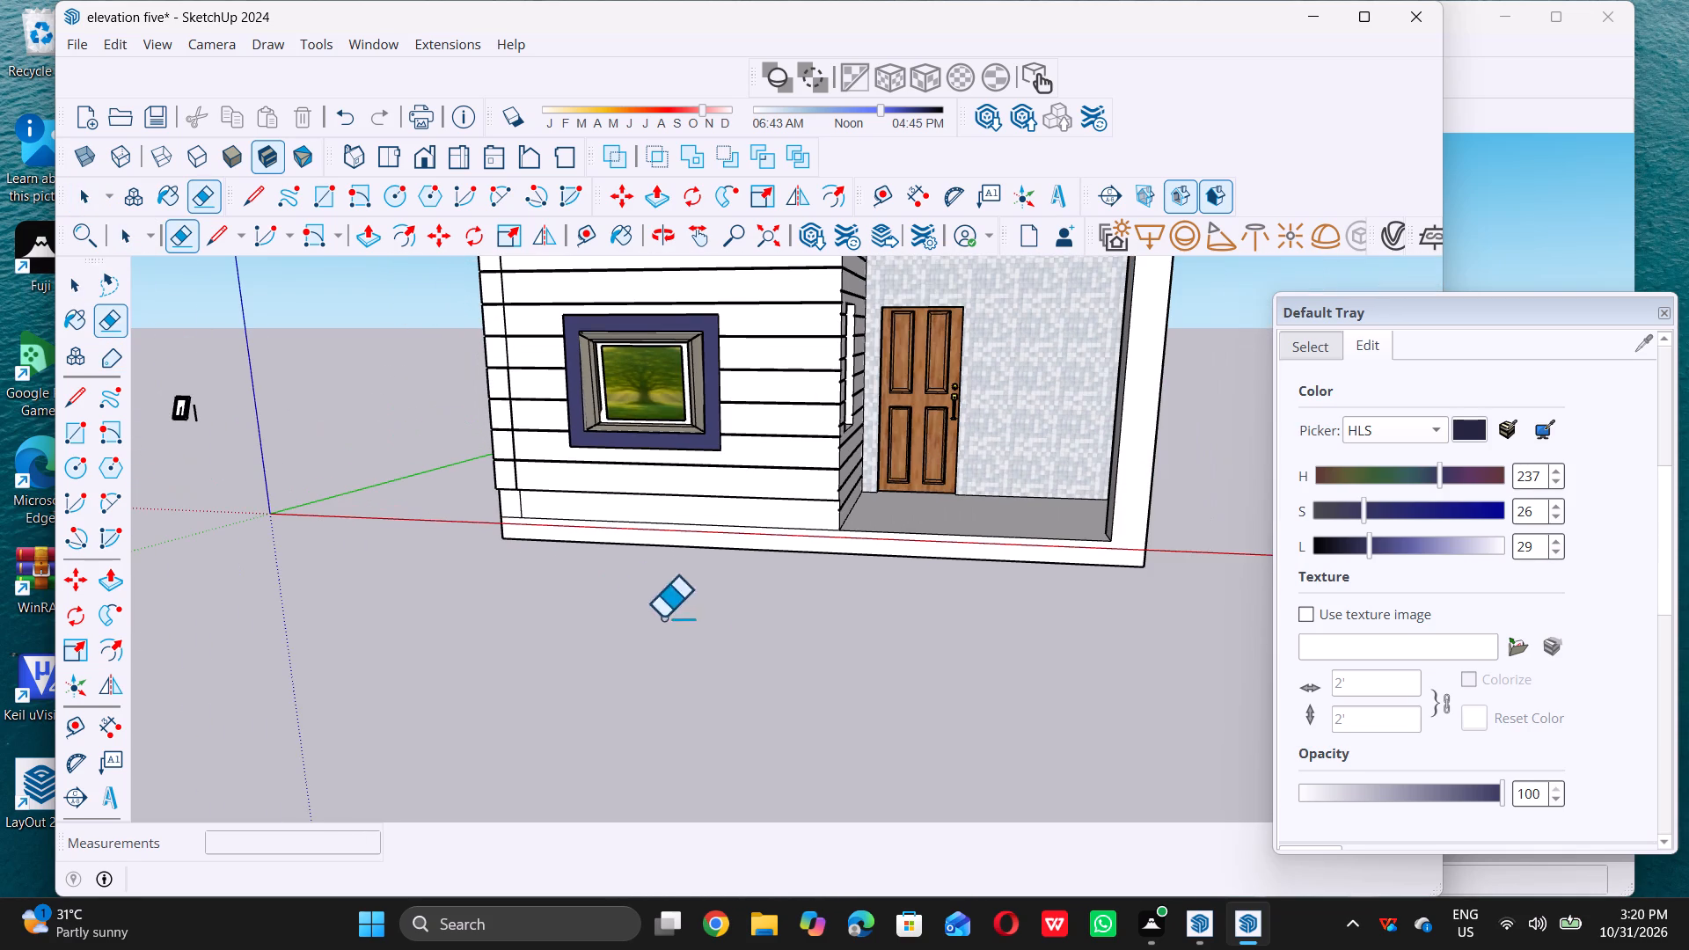
{"action": "key", "text": "space"}
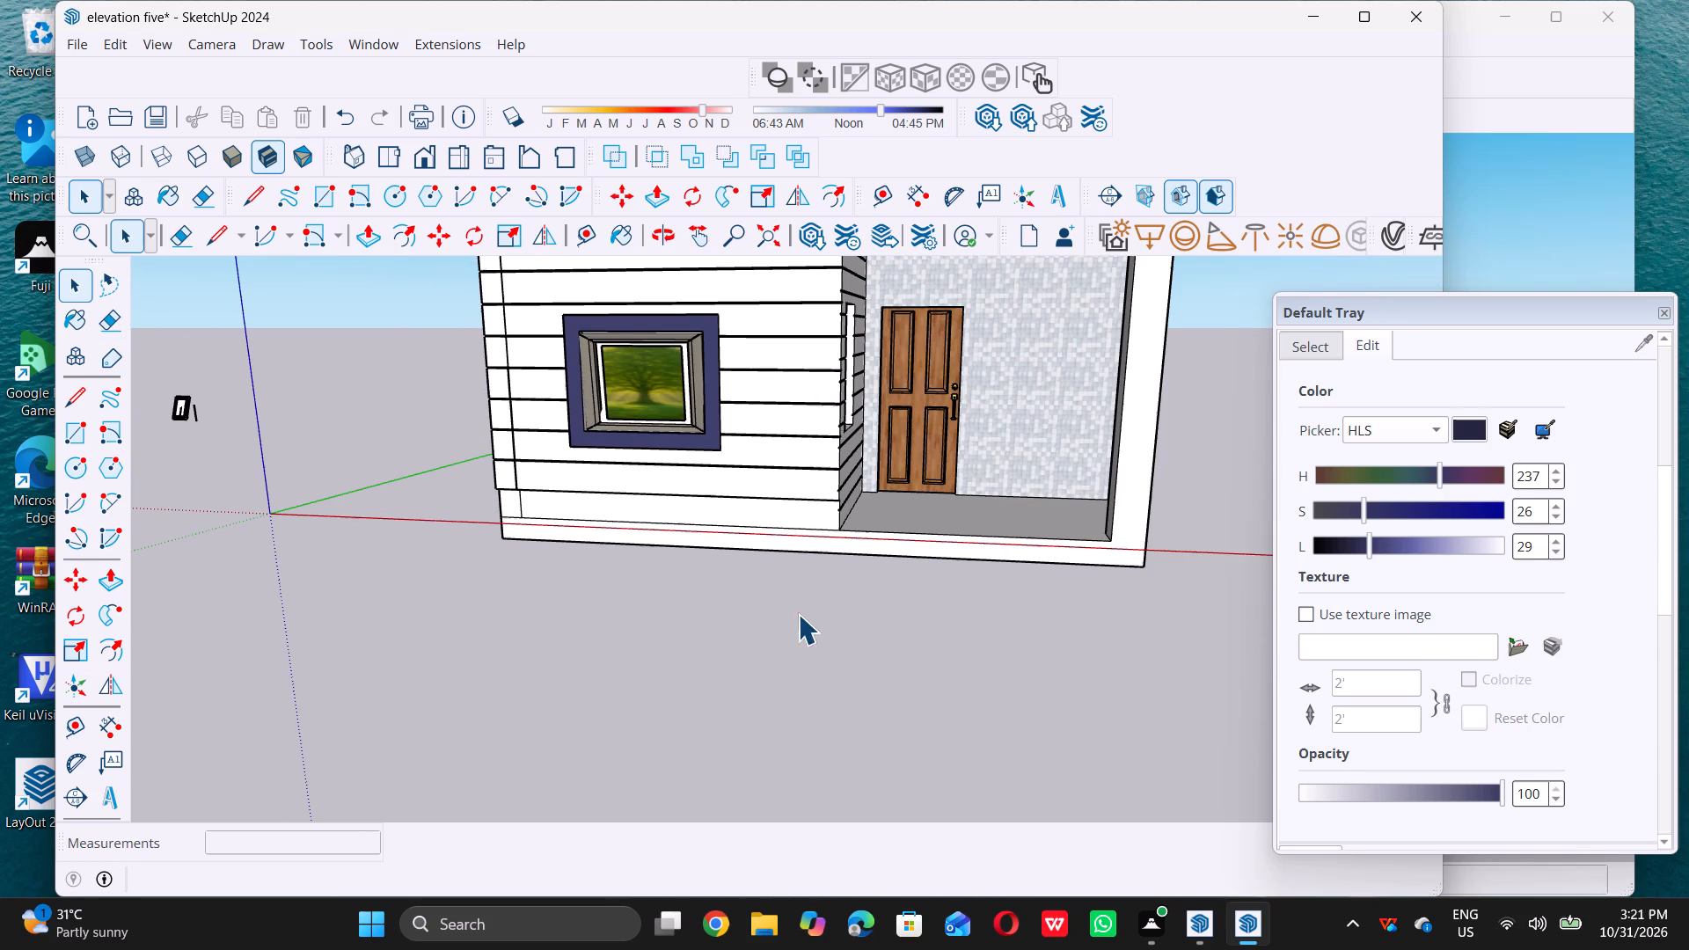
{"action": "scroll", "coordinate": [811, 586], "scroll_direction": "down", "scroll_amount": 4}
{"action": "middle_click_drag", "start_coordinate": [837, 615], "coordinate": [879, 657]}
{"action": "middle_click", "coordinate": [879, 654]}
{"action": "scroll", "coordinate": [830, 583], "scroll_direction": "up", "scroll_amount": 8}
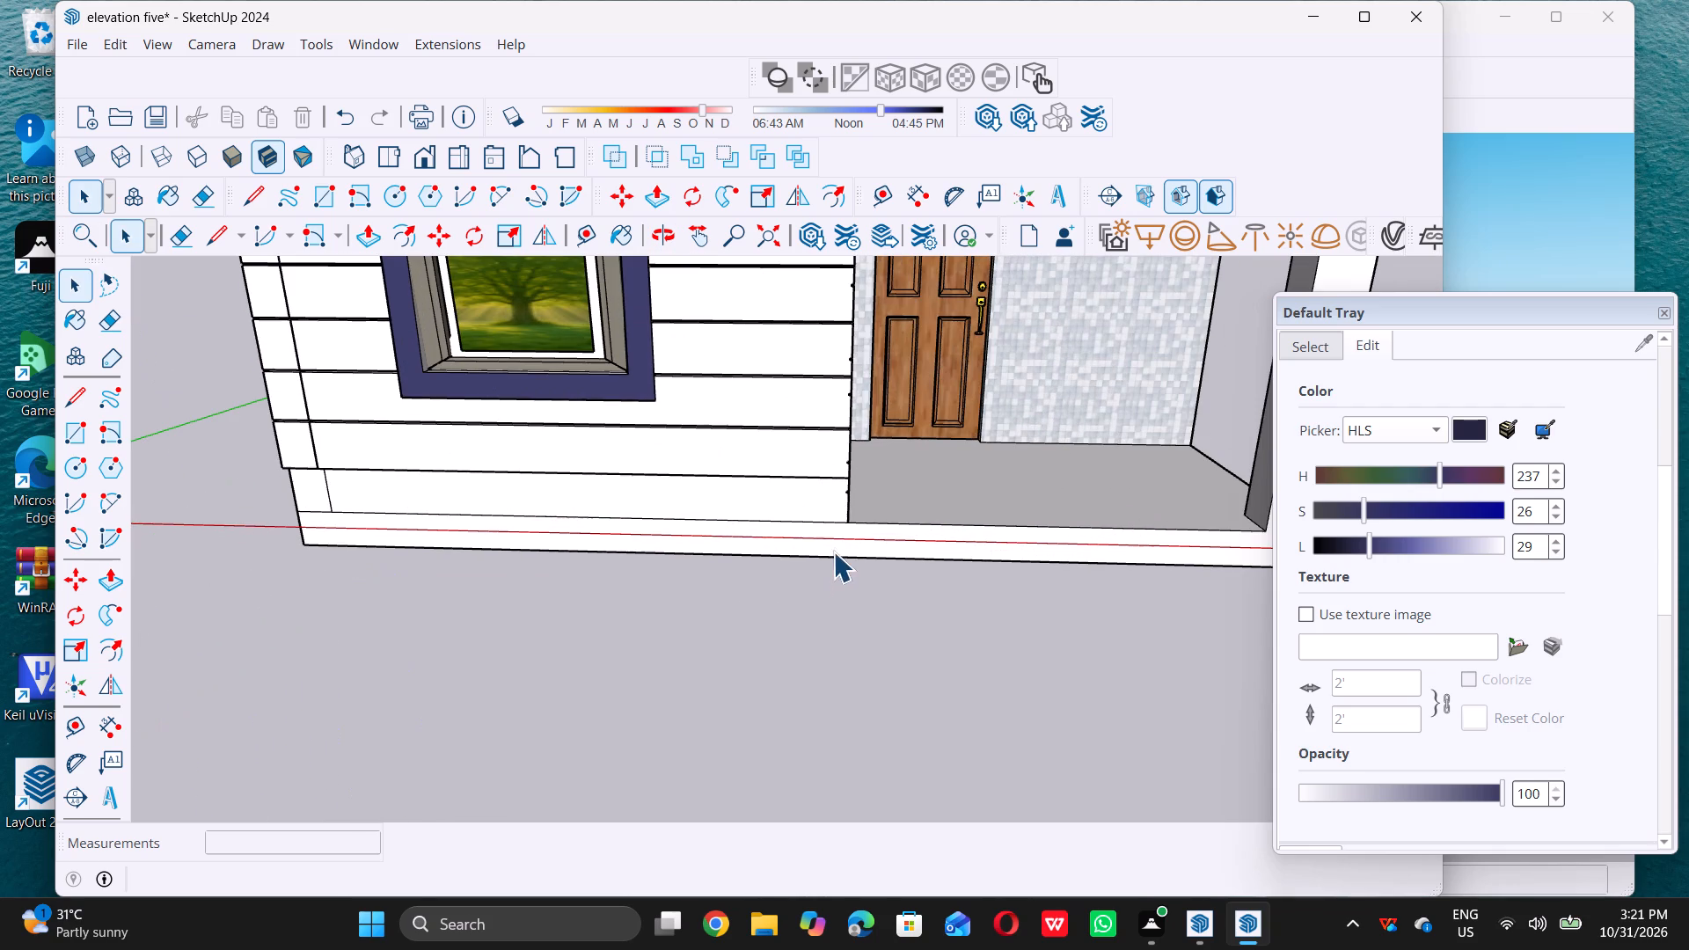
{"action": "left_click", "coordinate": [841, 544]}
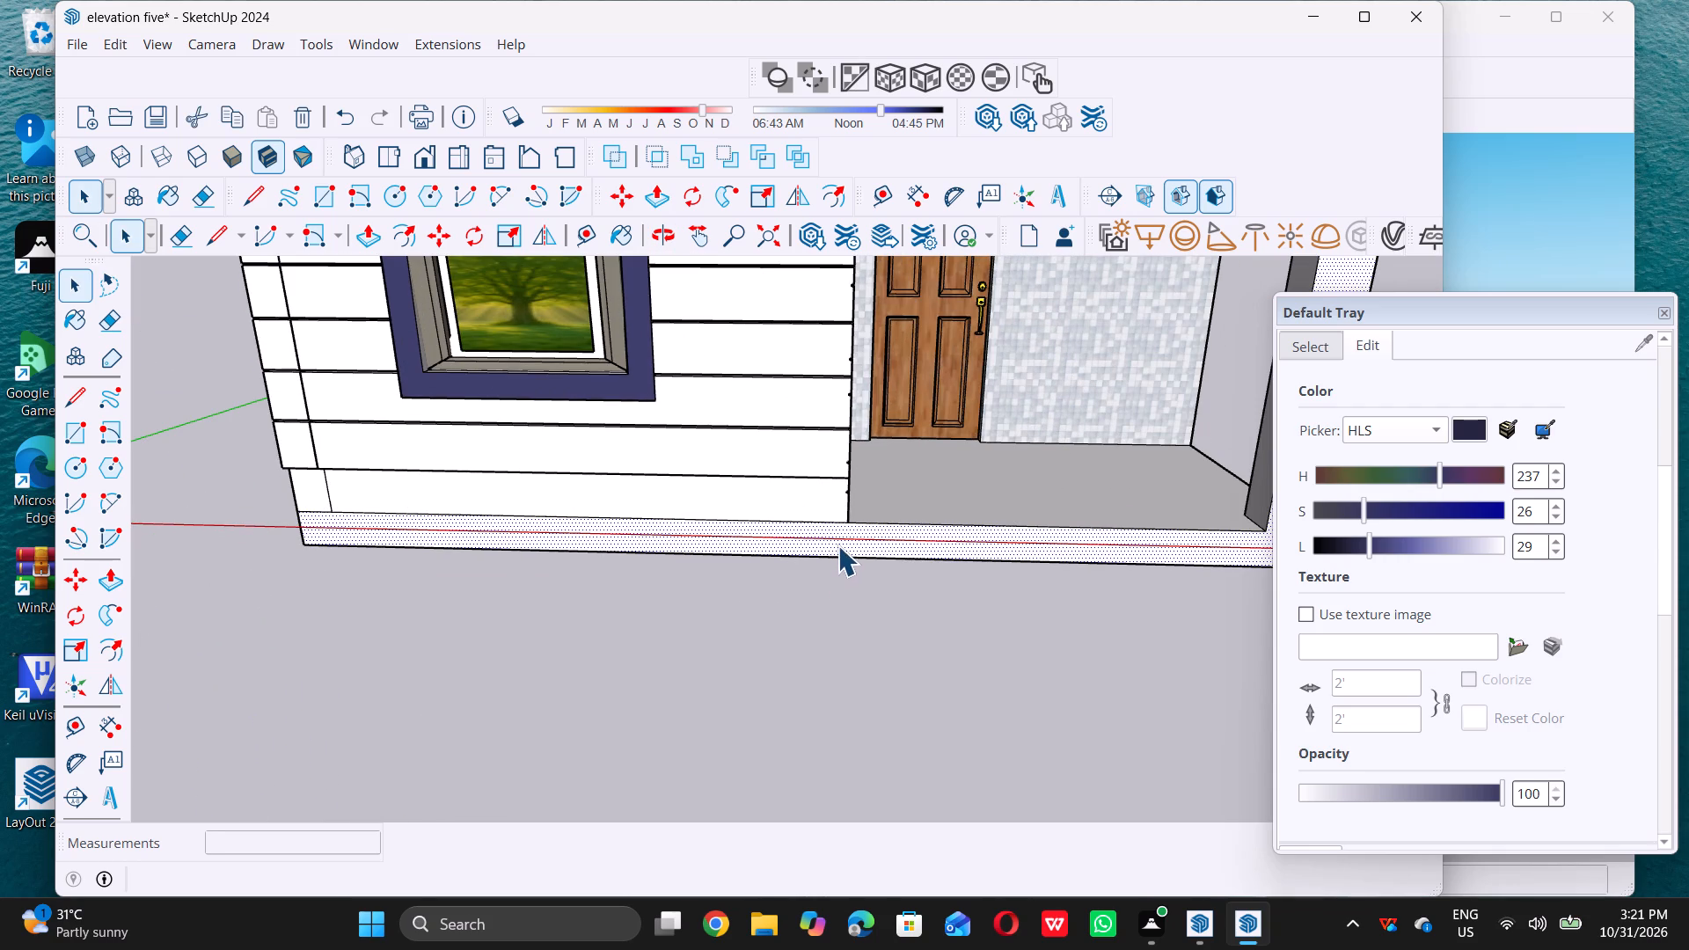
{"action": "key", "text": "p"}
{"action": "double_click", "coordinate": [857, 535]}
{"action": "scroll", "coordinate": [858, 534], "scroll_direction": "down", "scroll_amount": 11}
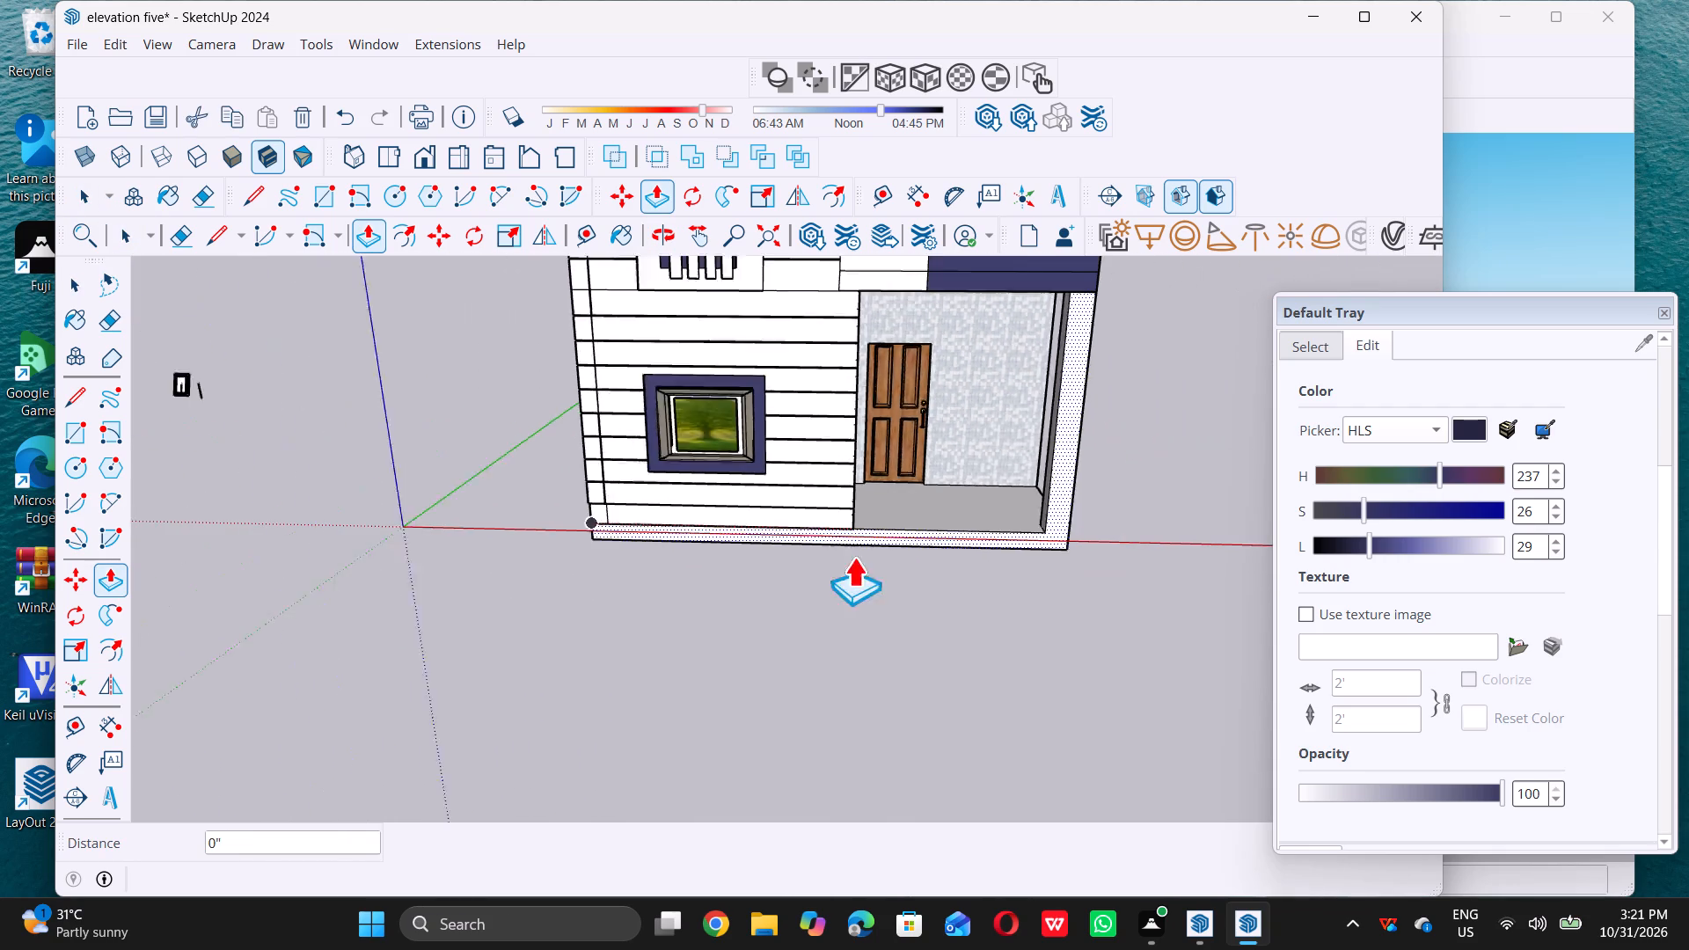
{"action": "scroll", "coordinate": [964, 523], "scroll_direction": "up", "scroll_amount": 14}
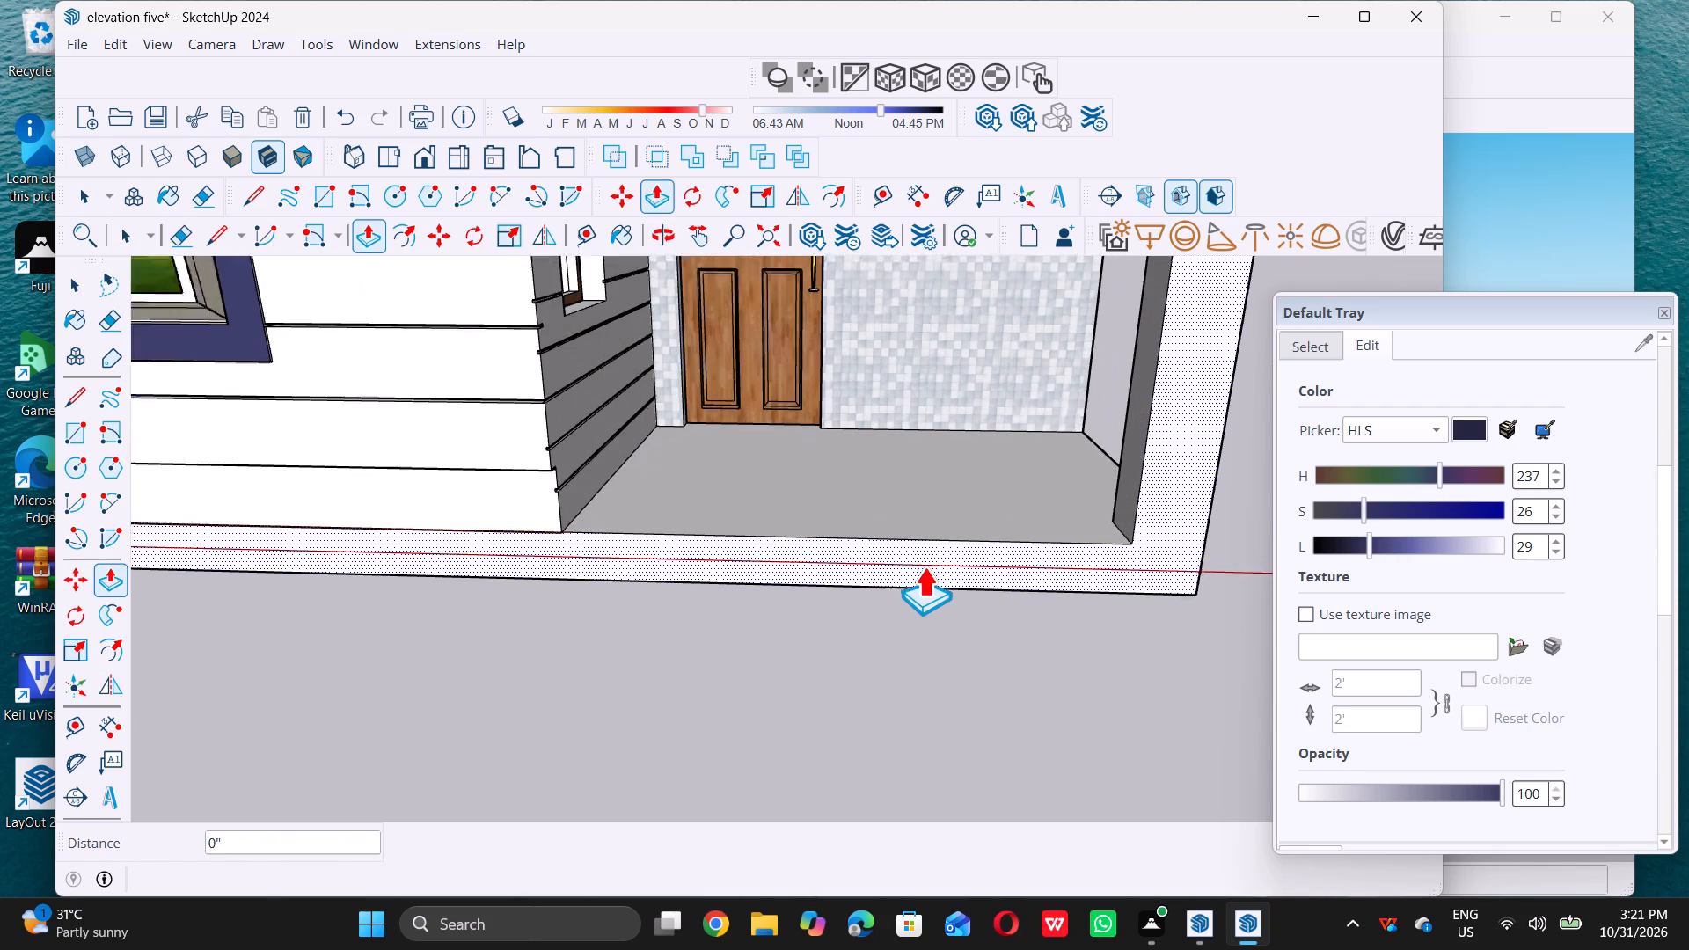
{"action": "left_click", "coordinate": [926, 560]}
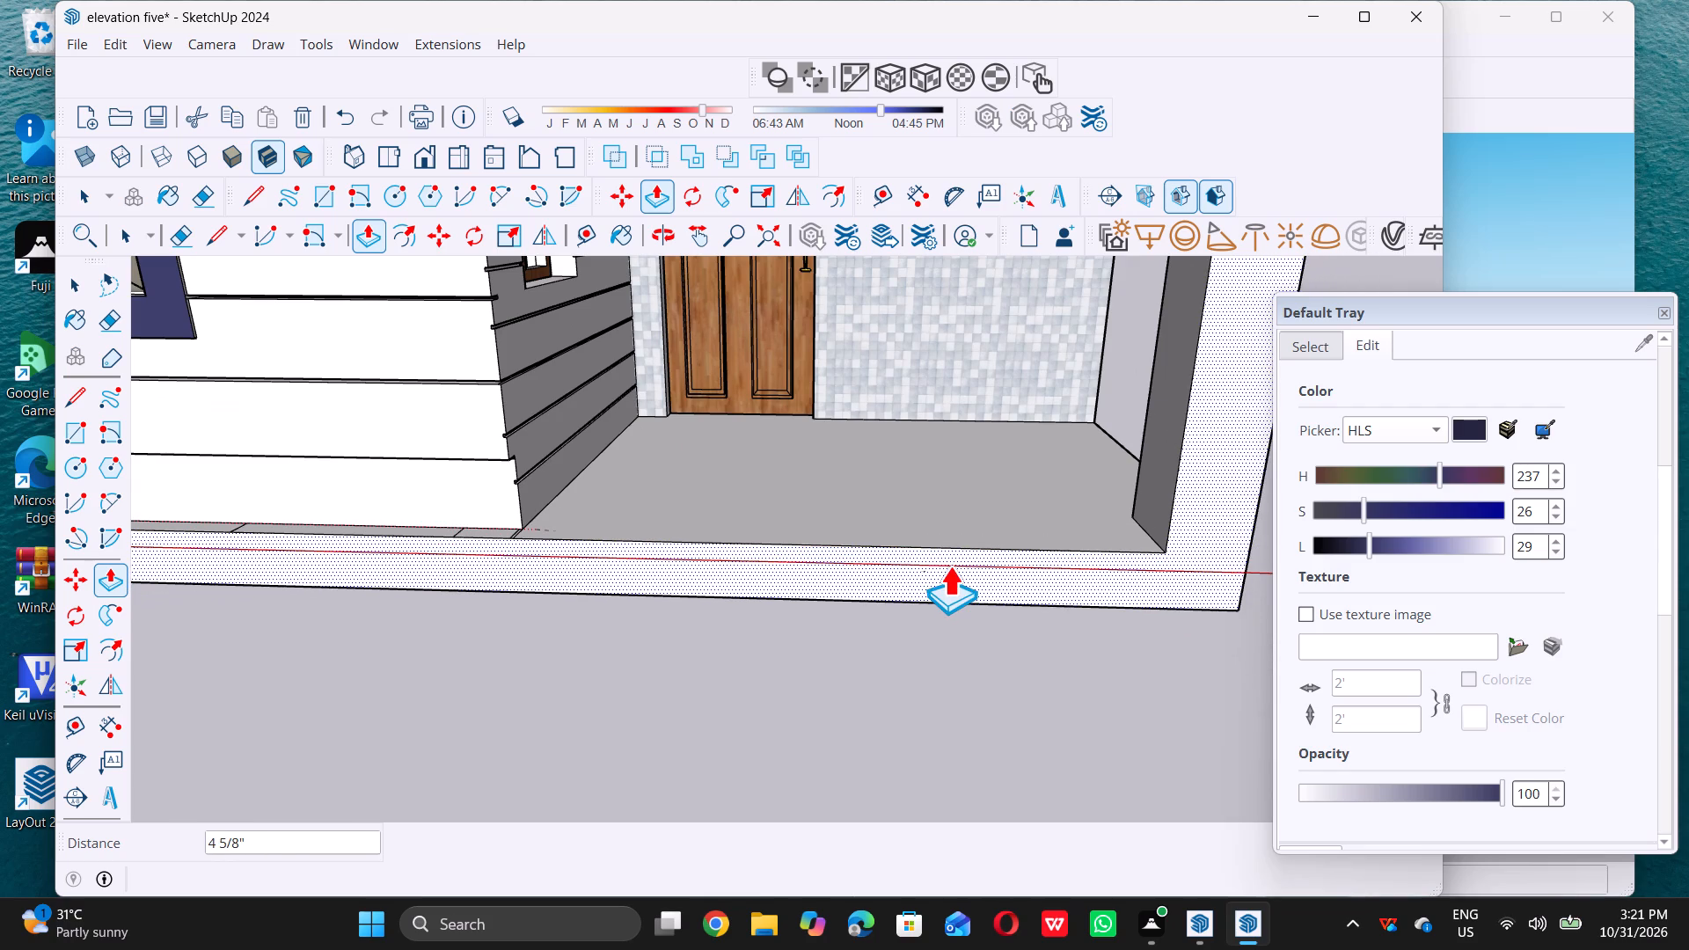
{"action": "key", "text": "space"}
Draw a 9" line across the foot of the porch column, from the floor's inner corner to the outer edge.
{"action": "scroll", "coordinate": [948, 566], "scroll_direction": "up", "scroll_amount": 5}
{"action": "scroll", "coordinate": [946, 566], "scroll_direction": "down", "scroll_amount": 8}
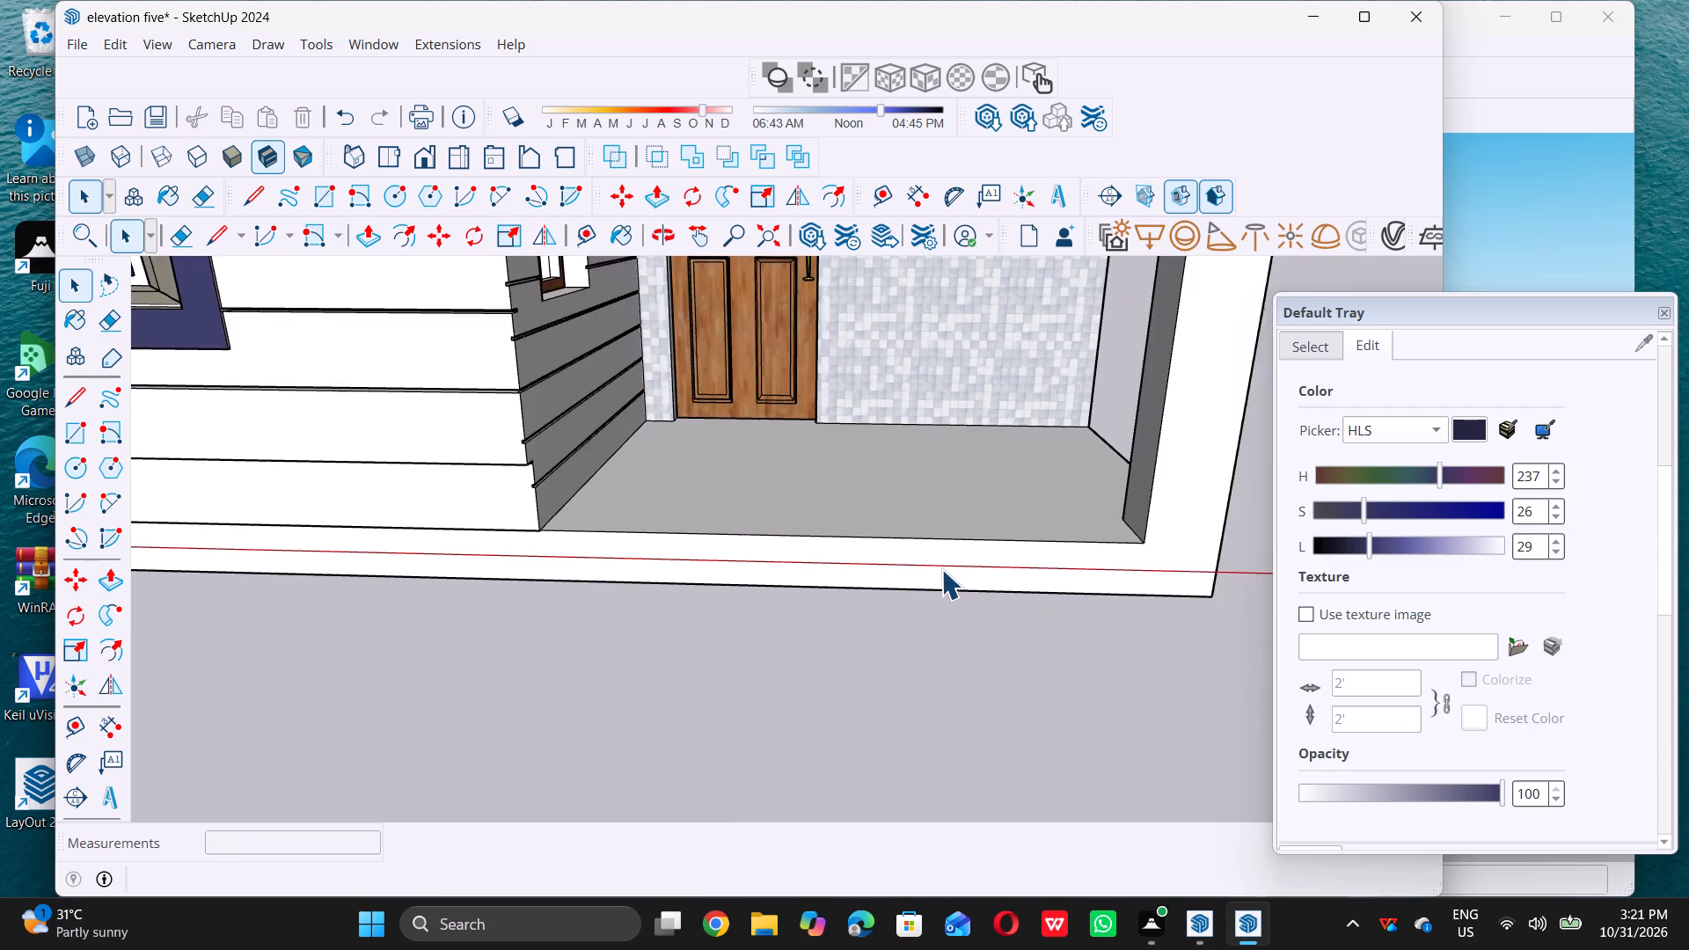
{"action": "scroll", "coordinate": [941, 569], "scroll_direction": "down", "scroll_amount": 3}
{"action": "key", "text": "l"}
{"action": "scroll", "coordinate": [1148, 548], "scroll_direction": "up", "scroll_amount": 5}
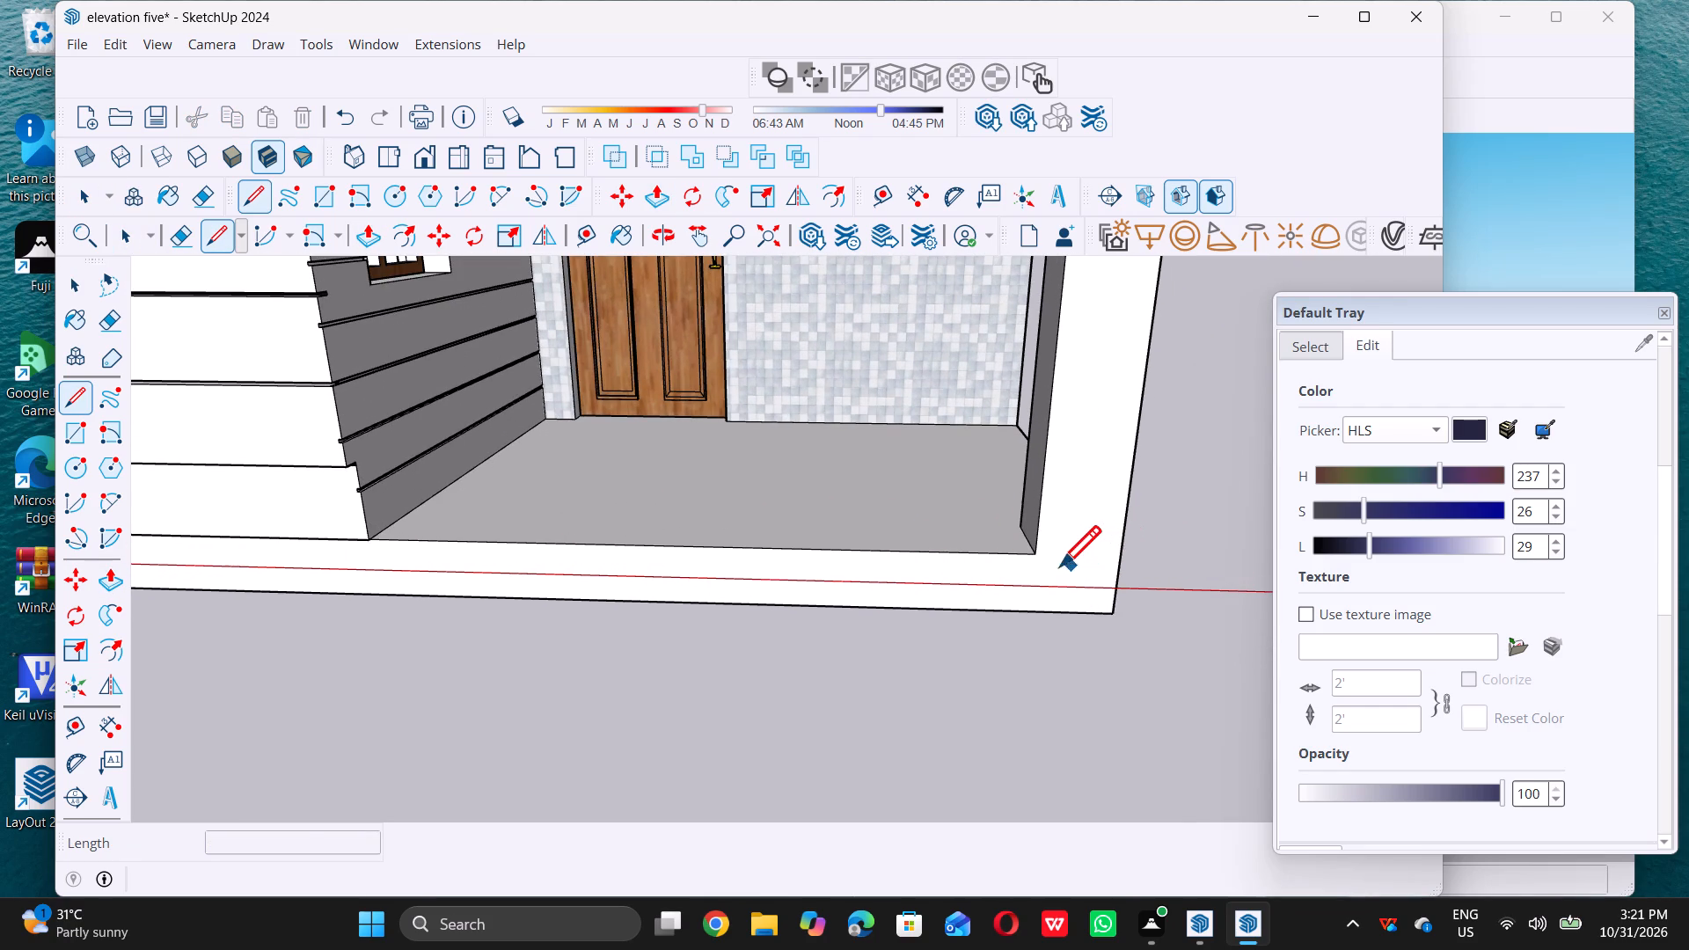
{"action": "triple_click", "coordinate": [1037, 552]}
{"action": "left_click", "coordinate": [1038, 554]}
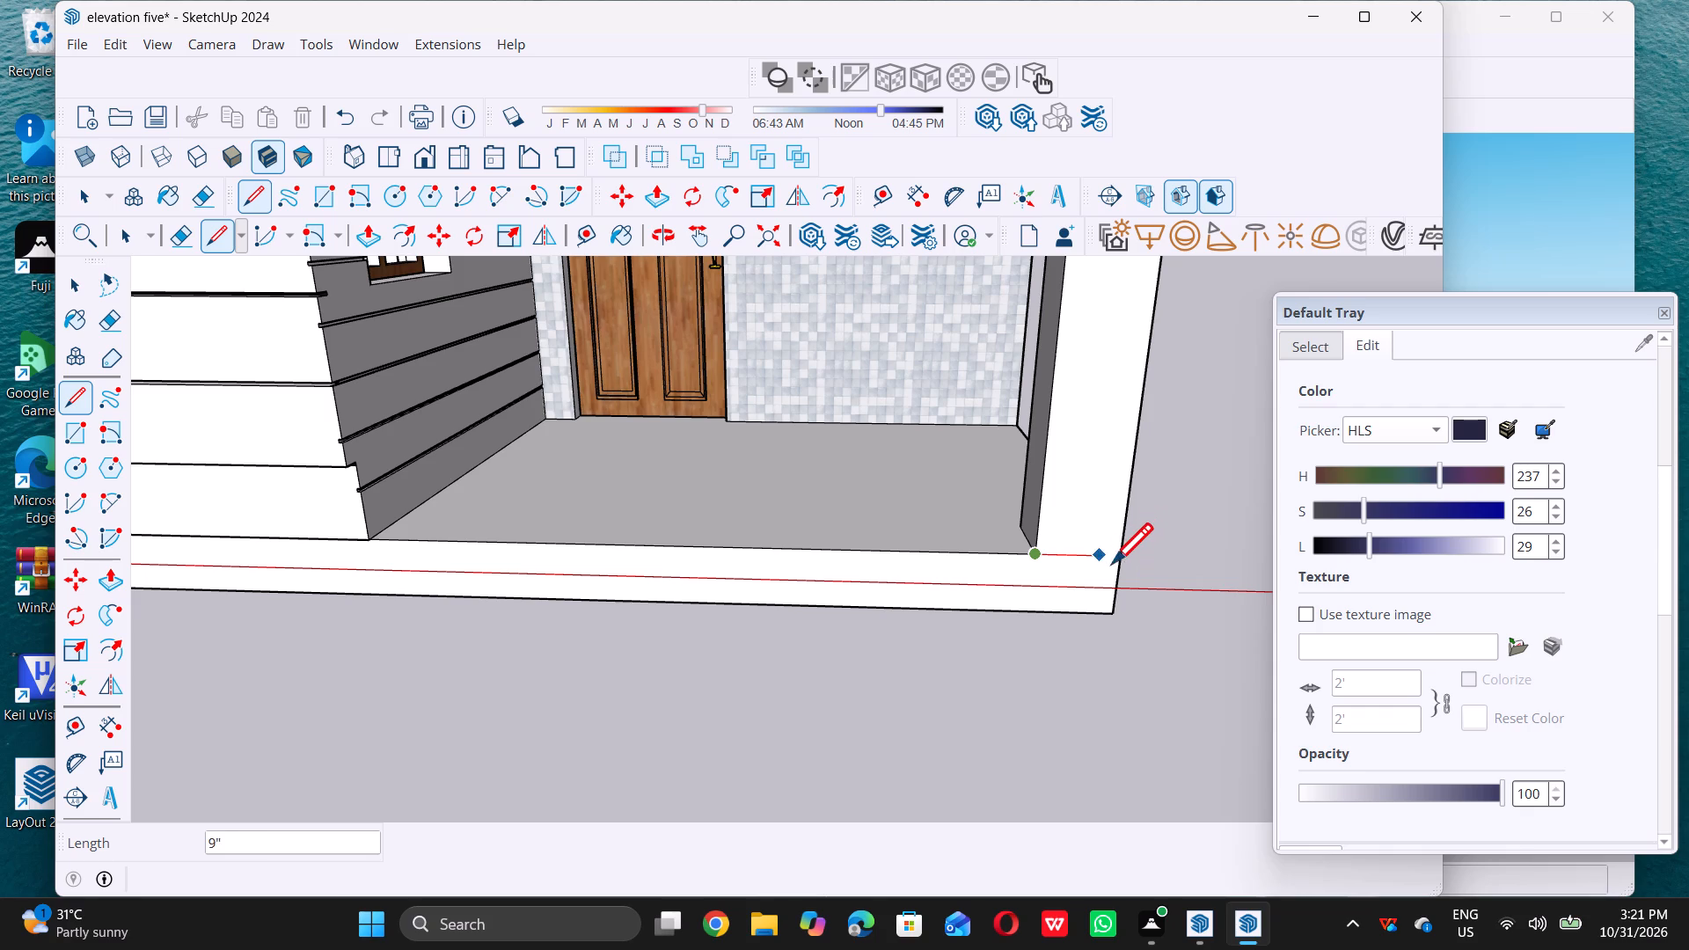
{"action": "triple_click", "coordinate": [1120, 556]}
{"action": "left_click", "coordinate": [1120, 557]}
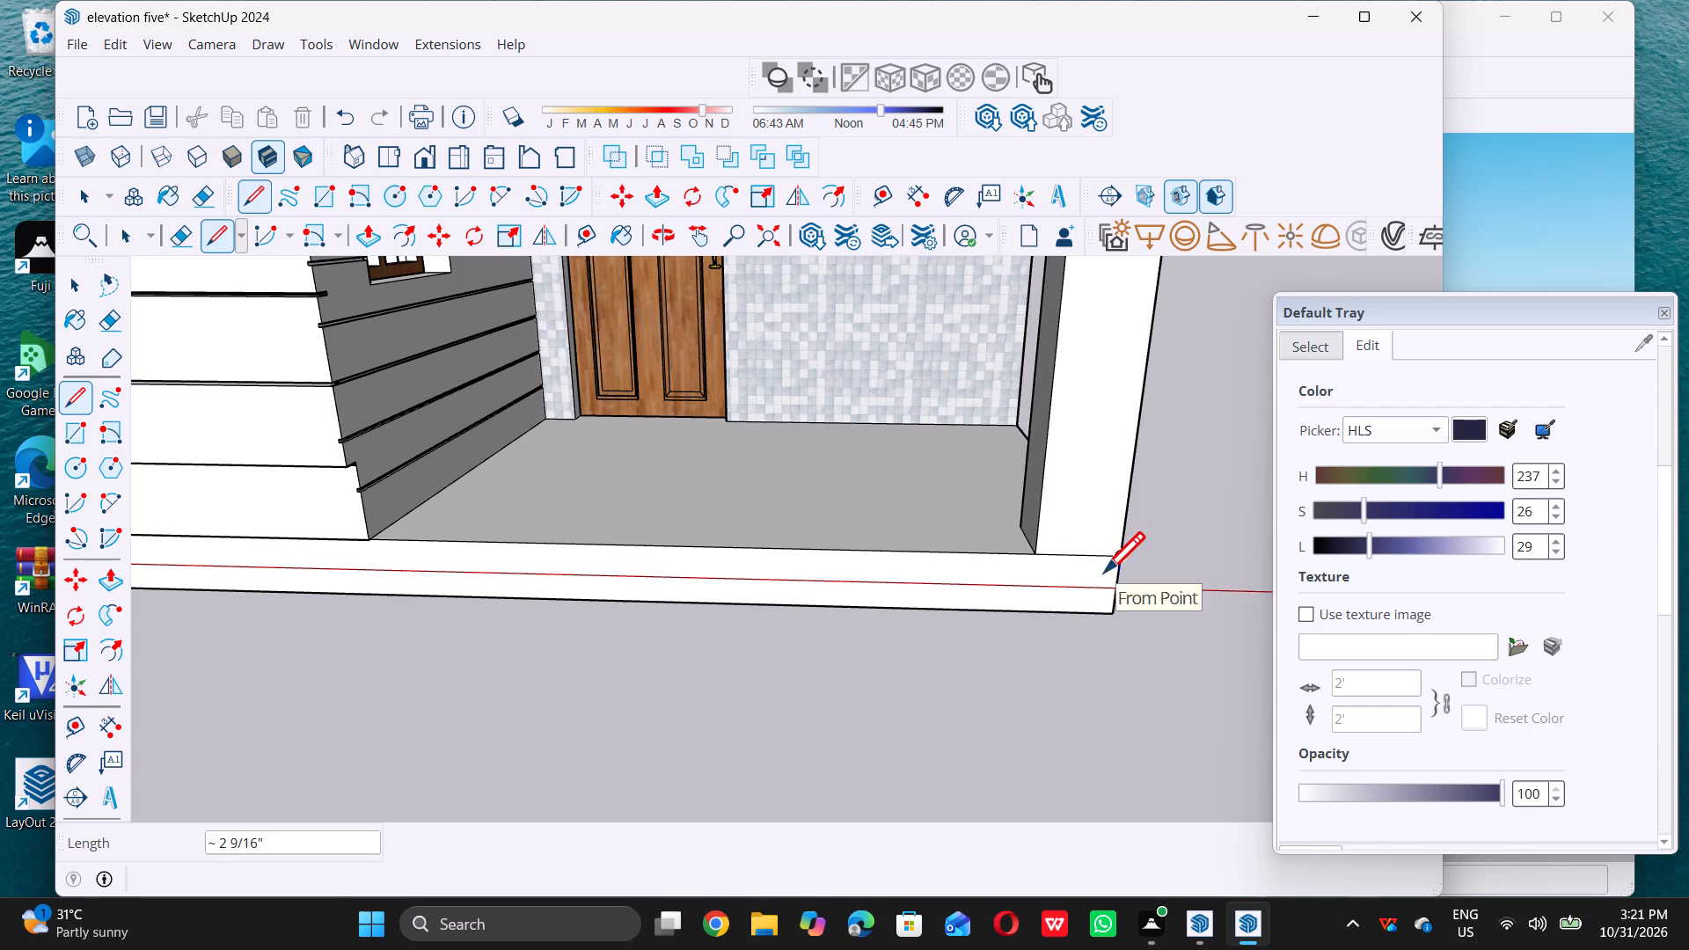
Push/Pull the front face of the base band outward 5' to form a slab in front of the building.
{"action": "key", "text": "space"}
{"action": "scroll", "coordinate": [1108, 577], "scroll_direction": "down", "scroll_amount": 11}
{"action": "middle_click_drag", "start_coordinate": [925, 619], "coordinate": [692, 639]}
{"action": "scroll", "coordinate": [749, 603], "scroll_direction": "up", "scroll_amount": 7}
{"action": "scroll", "coordinate": [869, 571], "scroll_direction": "up", "scroll_amount": 5}
{"action": "double_click", "coordinate": [867, 585]}
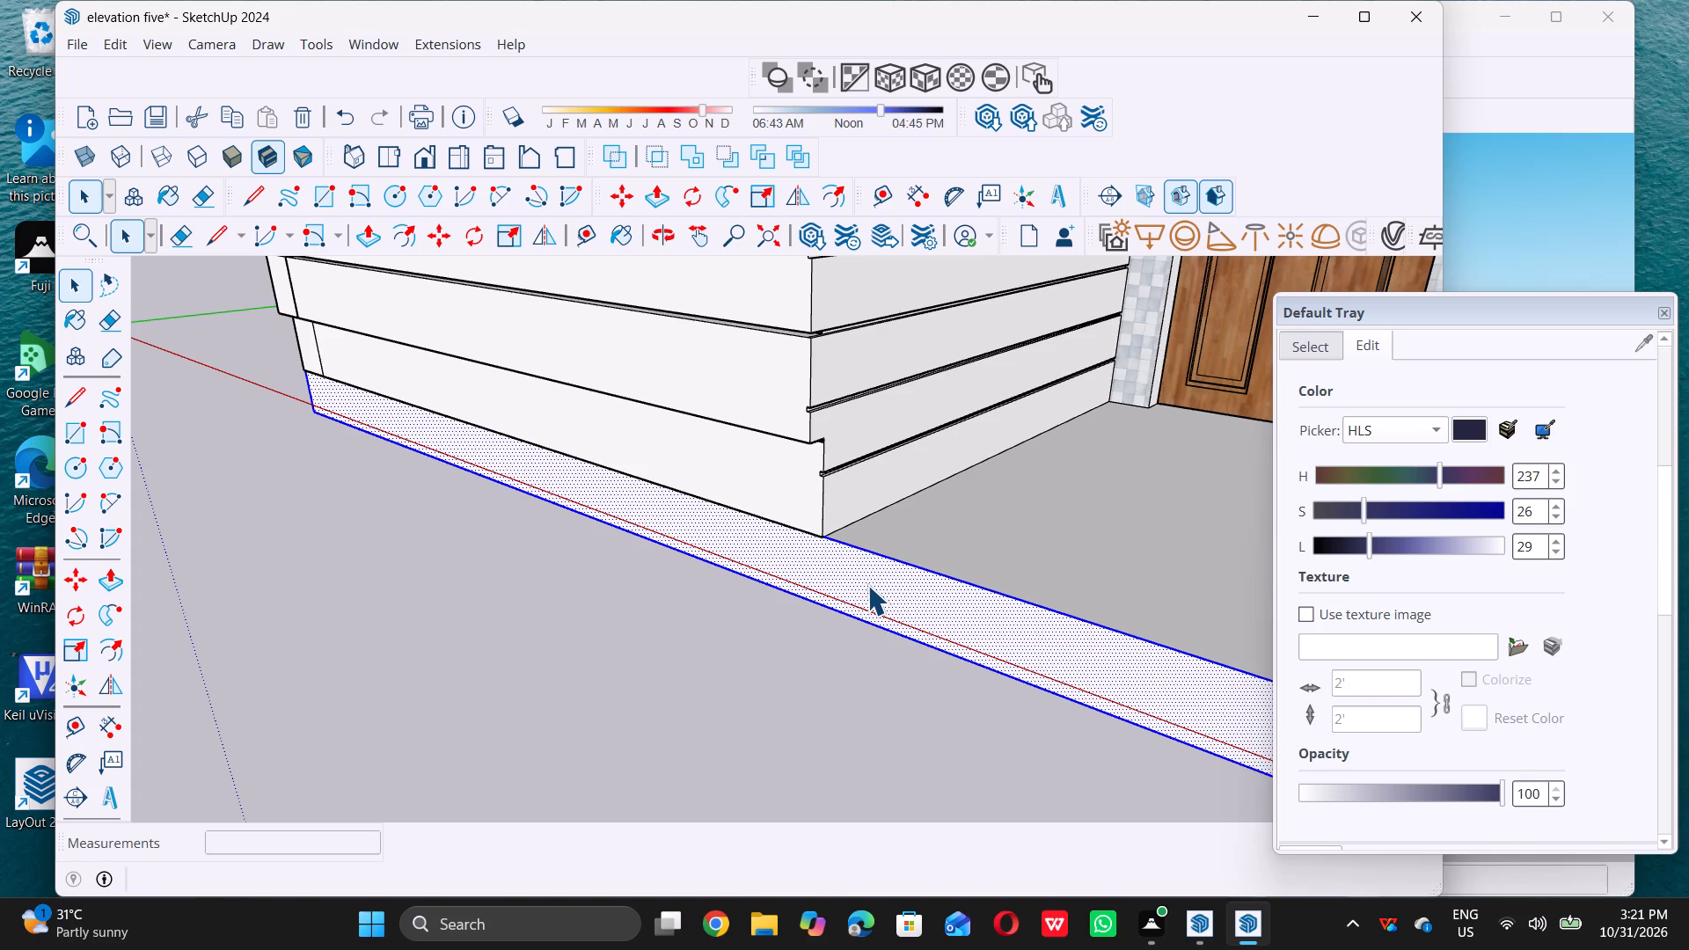
{"action": "key", "text": "p"}
{"action": "scroll", "coordinate": [876, 579], "scroll_direction": "down", "scroll_amount": 11}
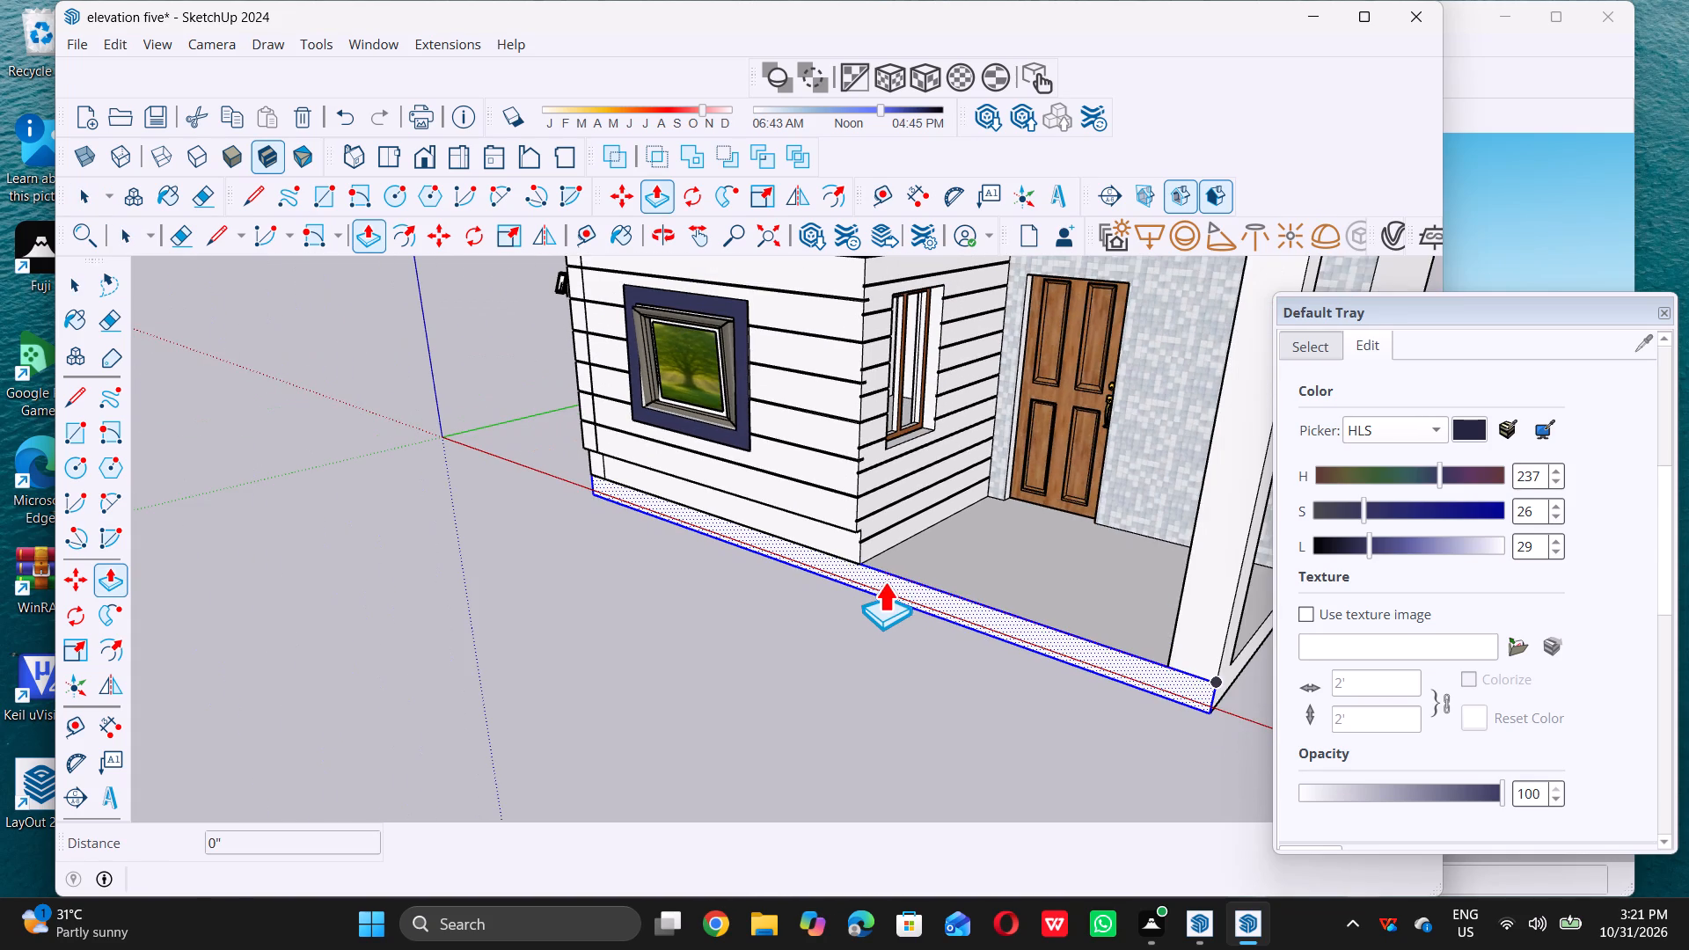
{"action": "left_click", "coordinate": [888, 581]}
{"action": "scroll", "coordinate": [913, 597], "scroll_direction": "up", "scroll_amount": 7}
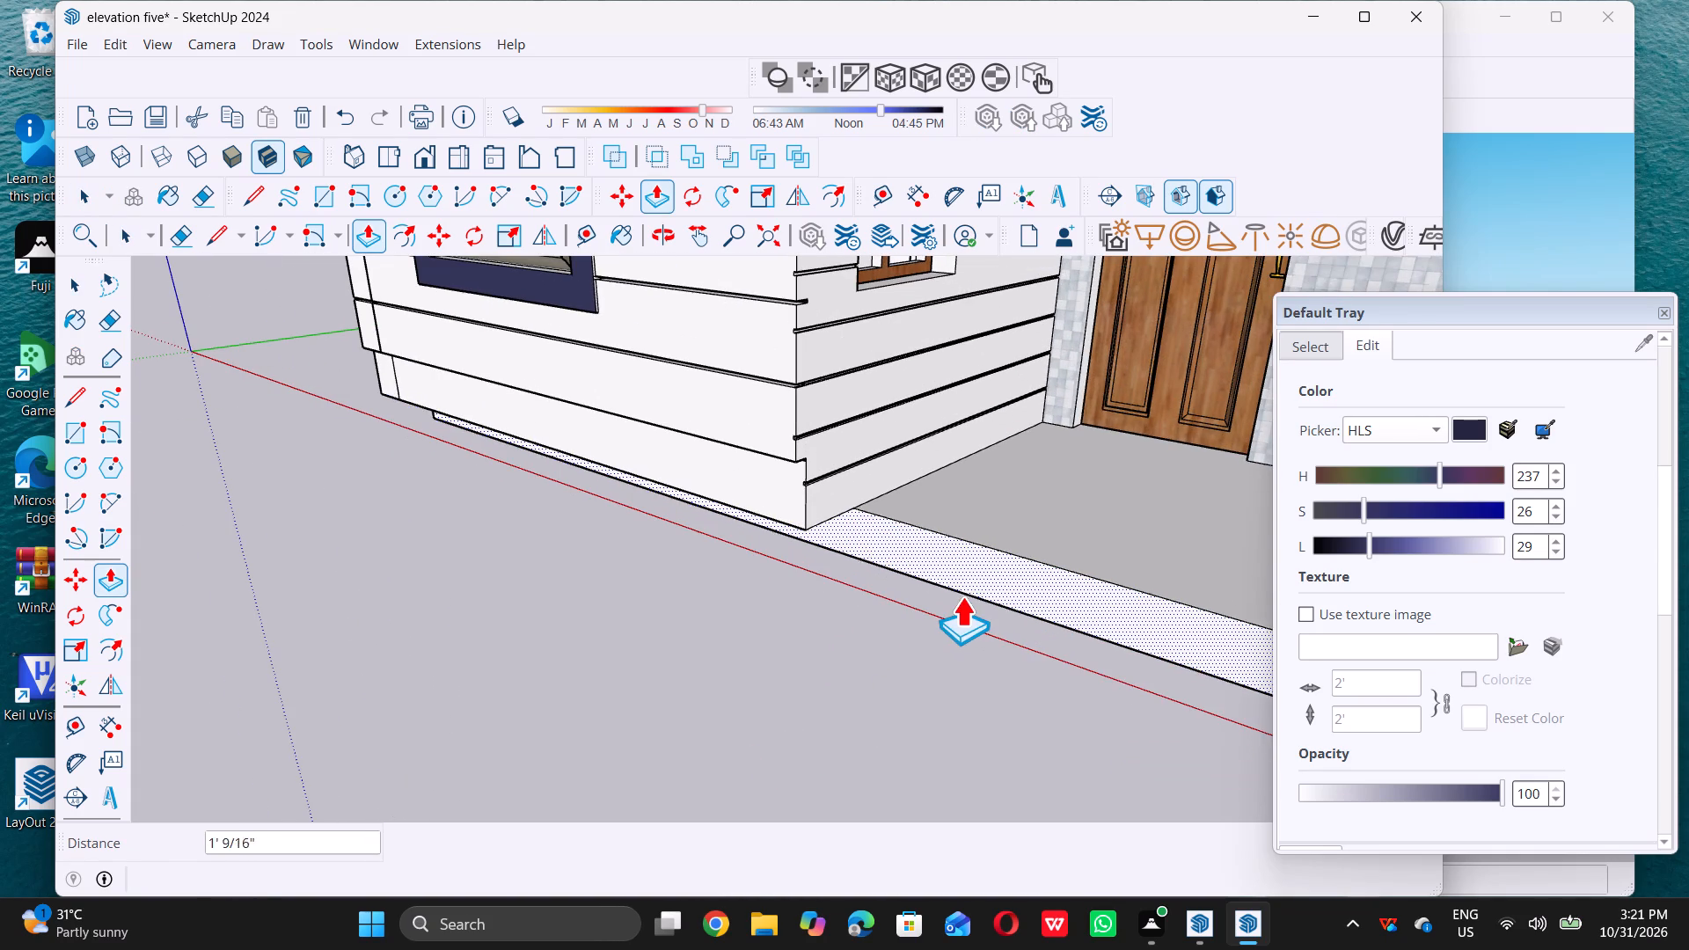
{"action": "left_click", "coordinate": [852, 682]}
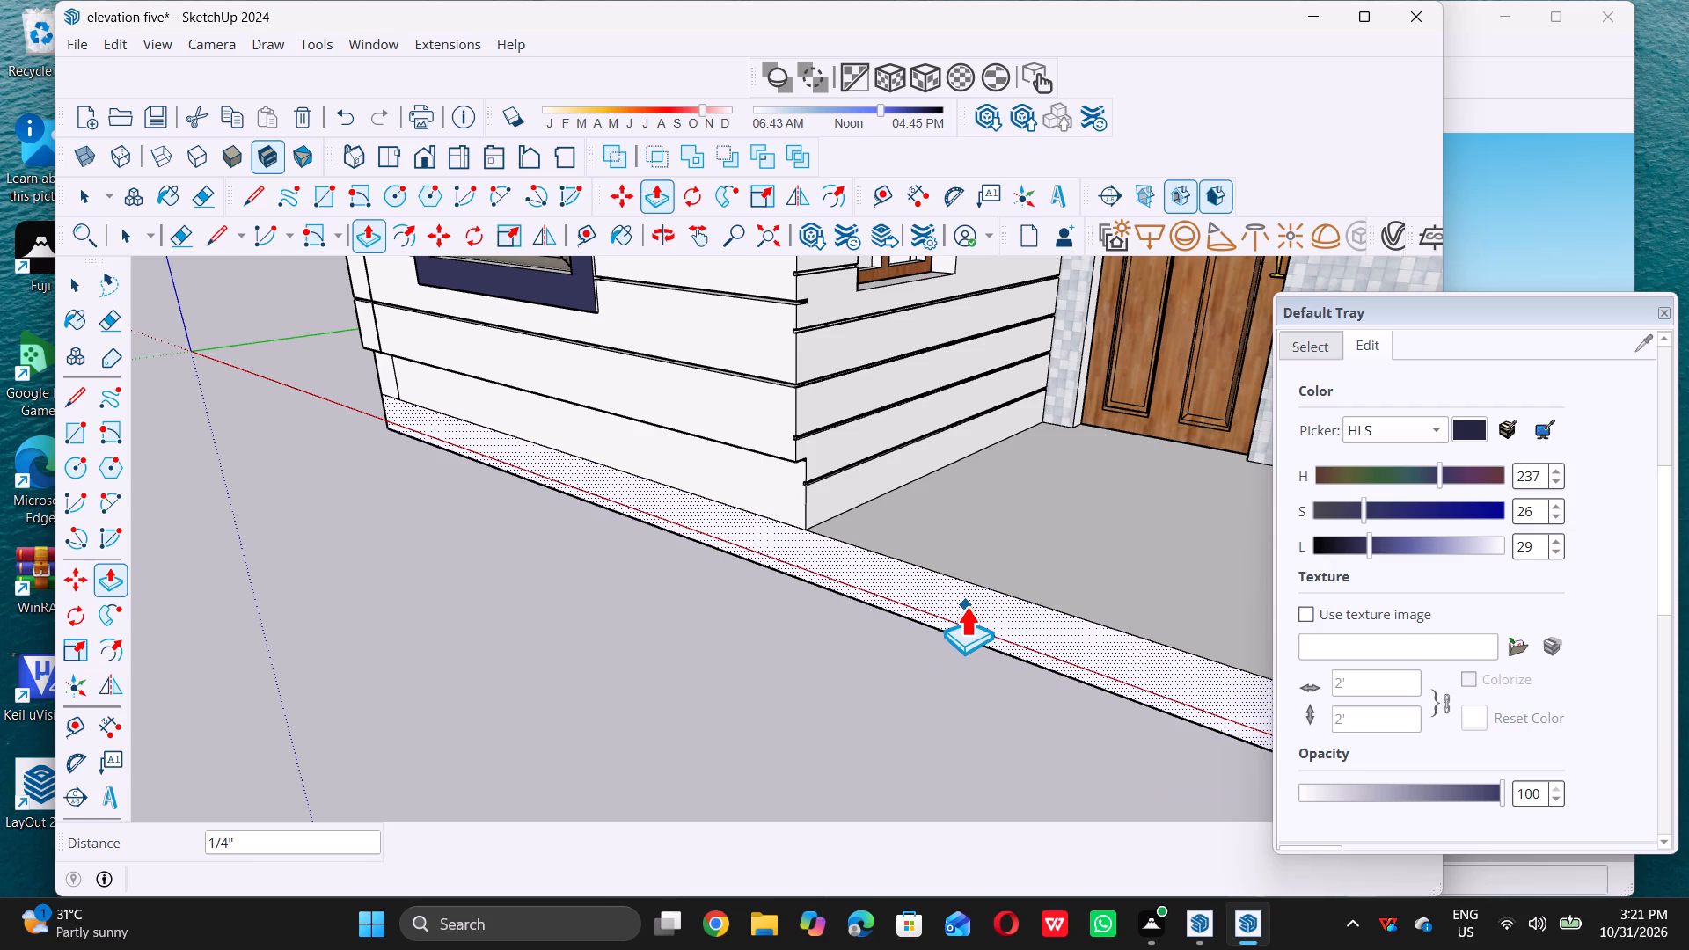
{"action": "left_click", "coordinate": [966, 606]}
{"action": "scroll", "coordinate": [856, 675], "scroll_direction": "down", "scroll_amount": 18}
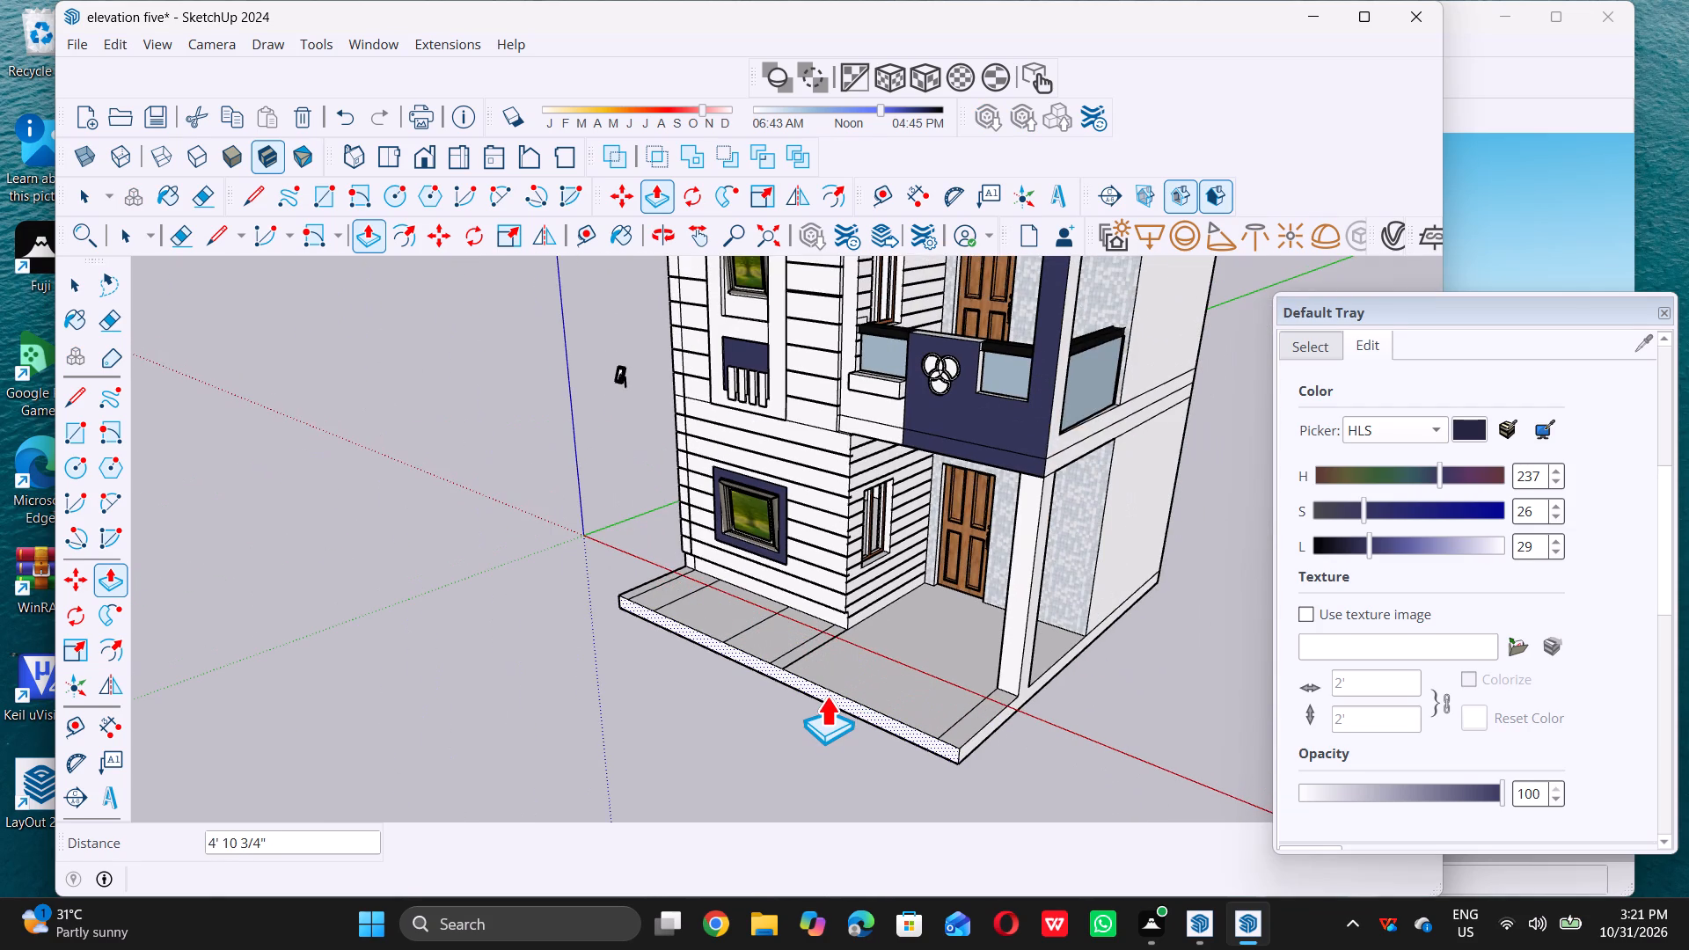
{"action": "key", "text": "5"}
{"action": "key", "text": "apostrophe"}
{"action": "key", "text": "Return"}
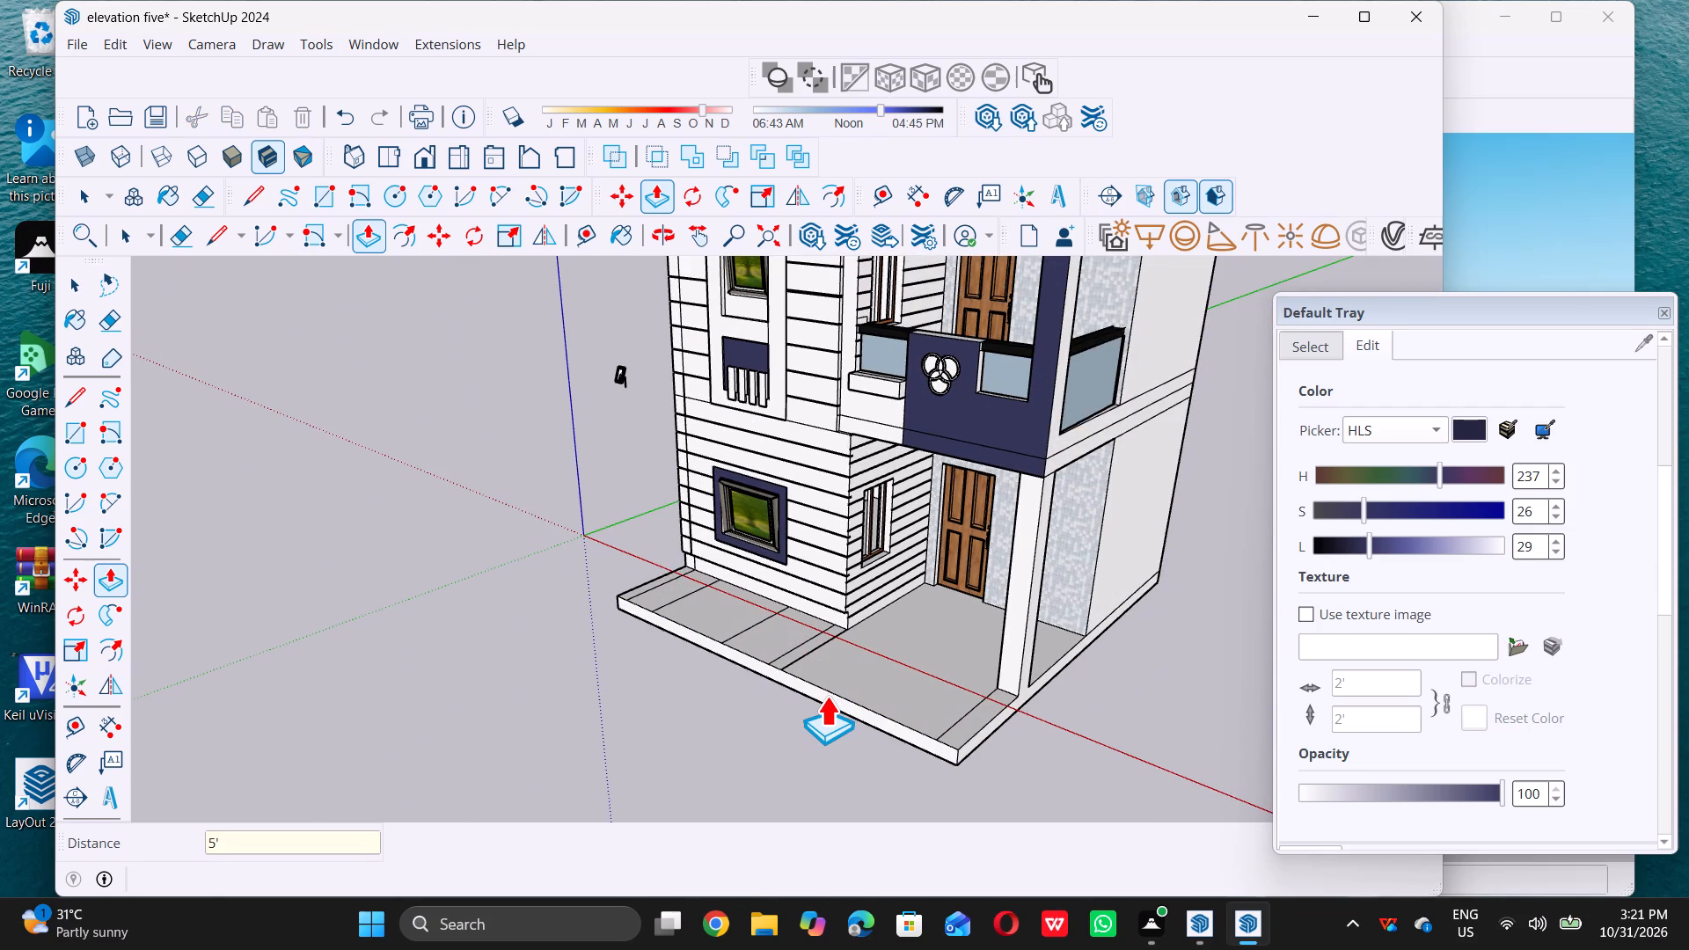
{"action": "key", "text": "space"}
Erase the leftover crosswise lines on top of the front slab extension, including the one near the porch column.
{"action": "scroll", "coordinate": [872, 634], "scroll_direction": "down", "scroll_amount": 5}
{"action": "middle_click_drag", "start_coordinate": [737, 583], "coordinate": [738, 598]}
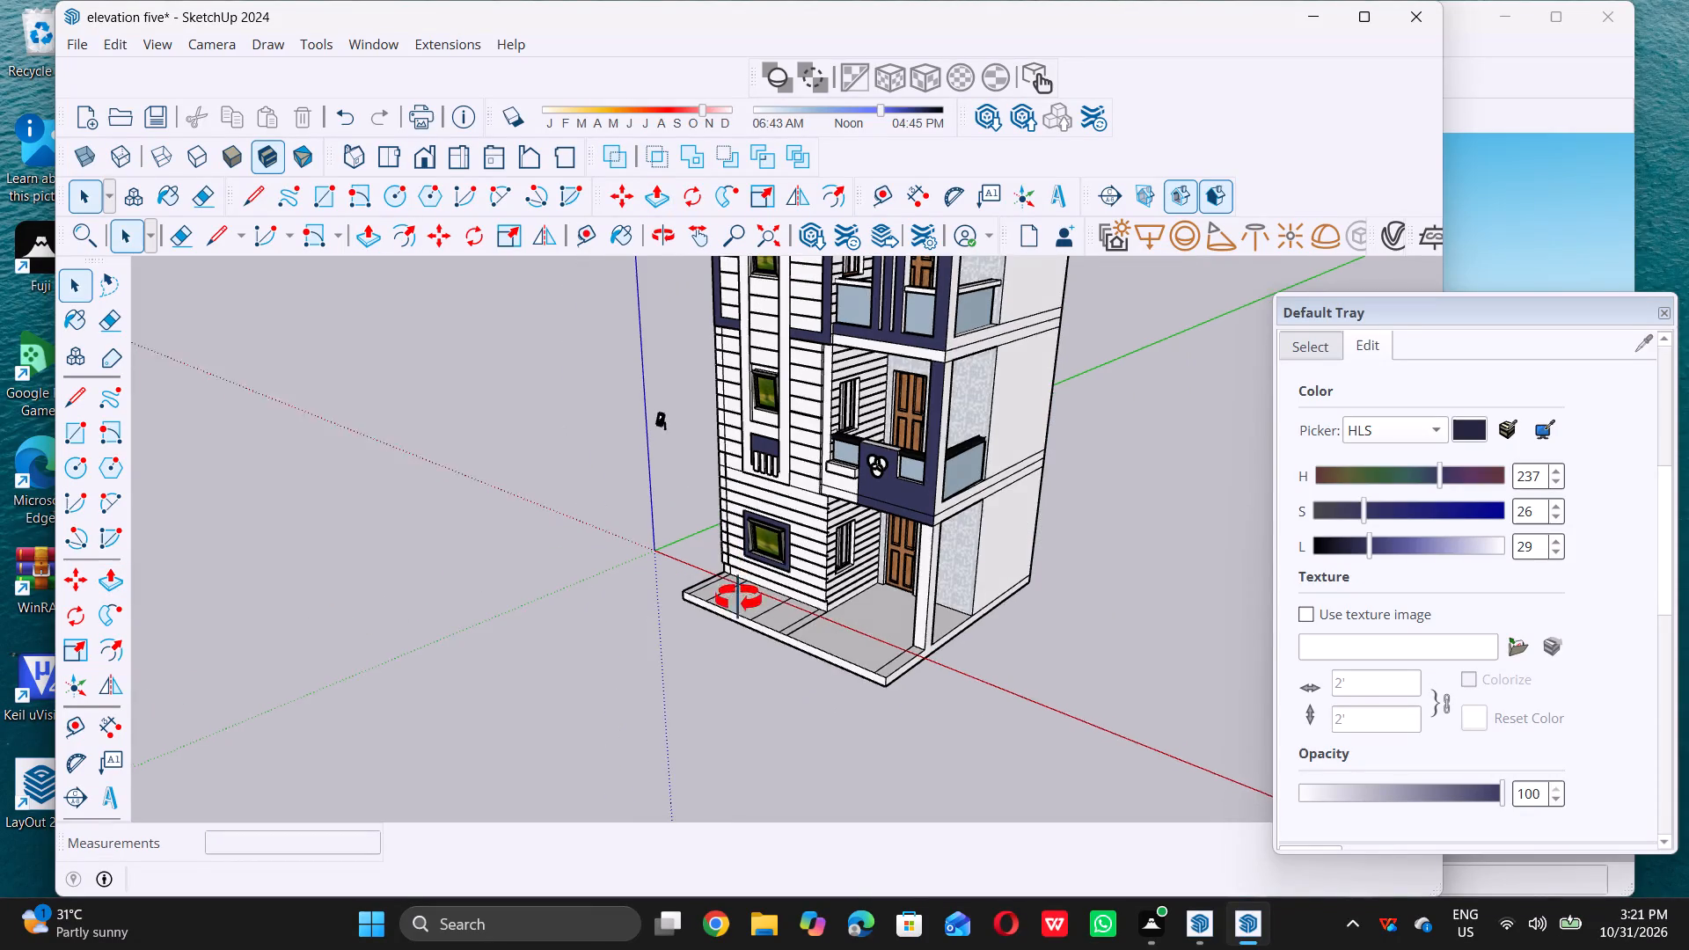
{"action": "middle_click_drag", "start_coordinate": [738, 598], "coordinate": [679, 695]}
{"action": "scroll", "coordinate": [767, 617], "scroll_direction": "up", "scroll_amount": 6}
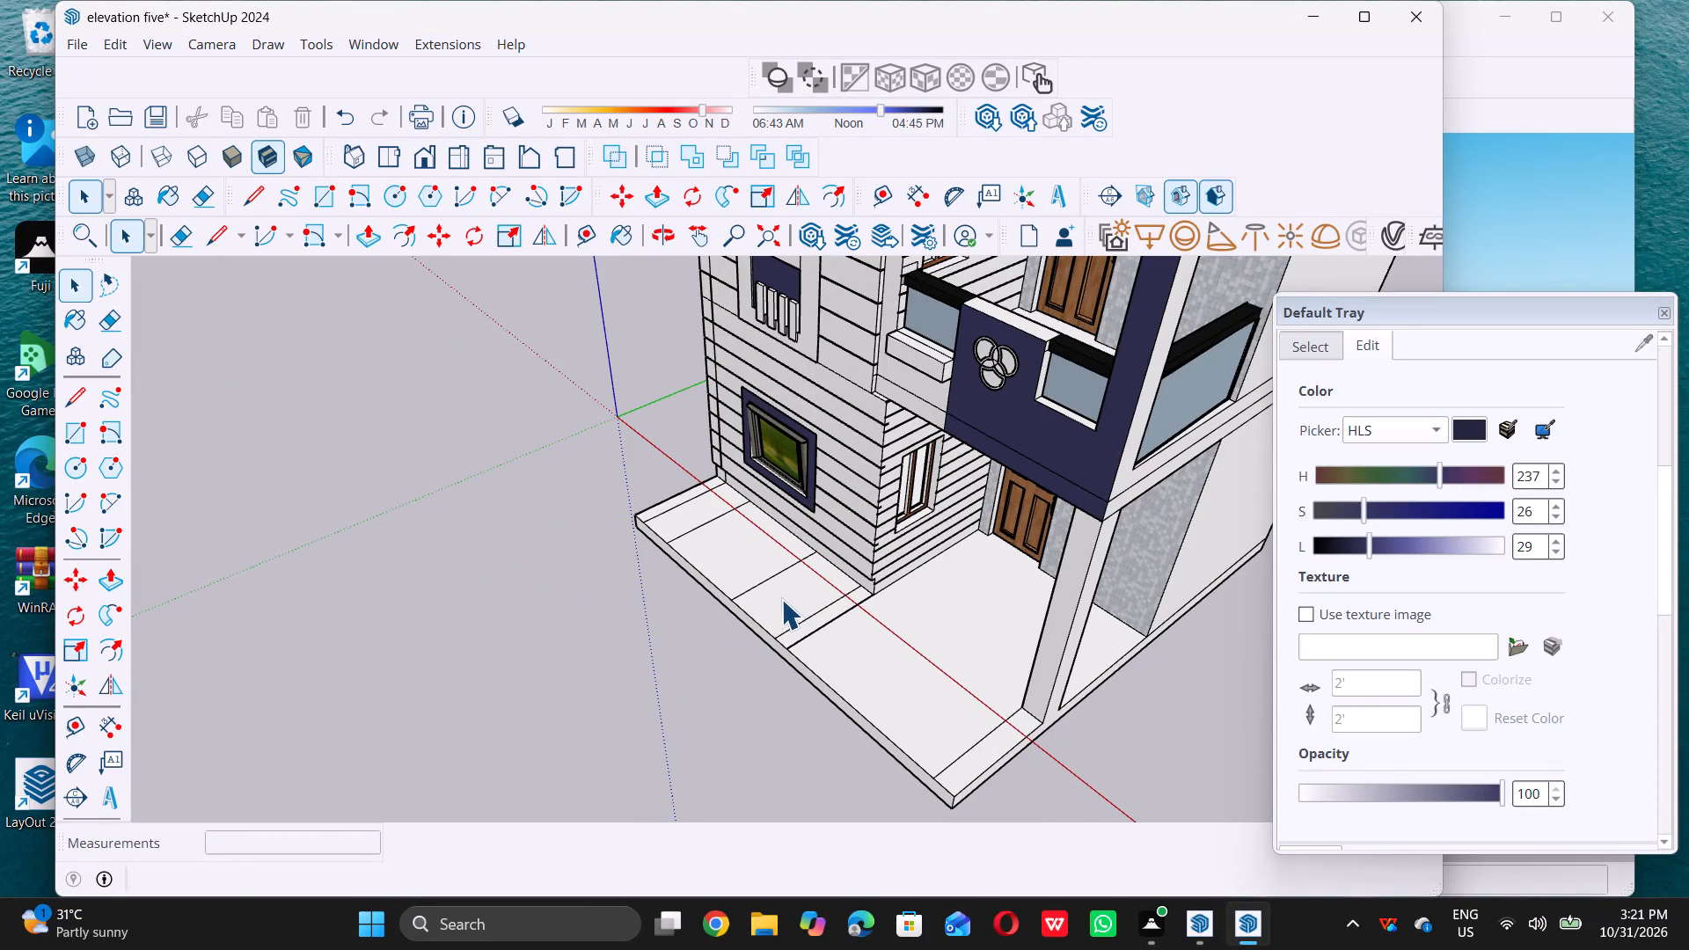
{"action": "key", "text": "e"}
{"action": "scroll", "coordinate": [676, 511], "scroll_direction": "up", "scroll_amount": 5}
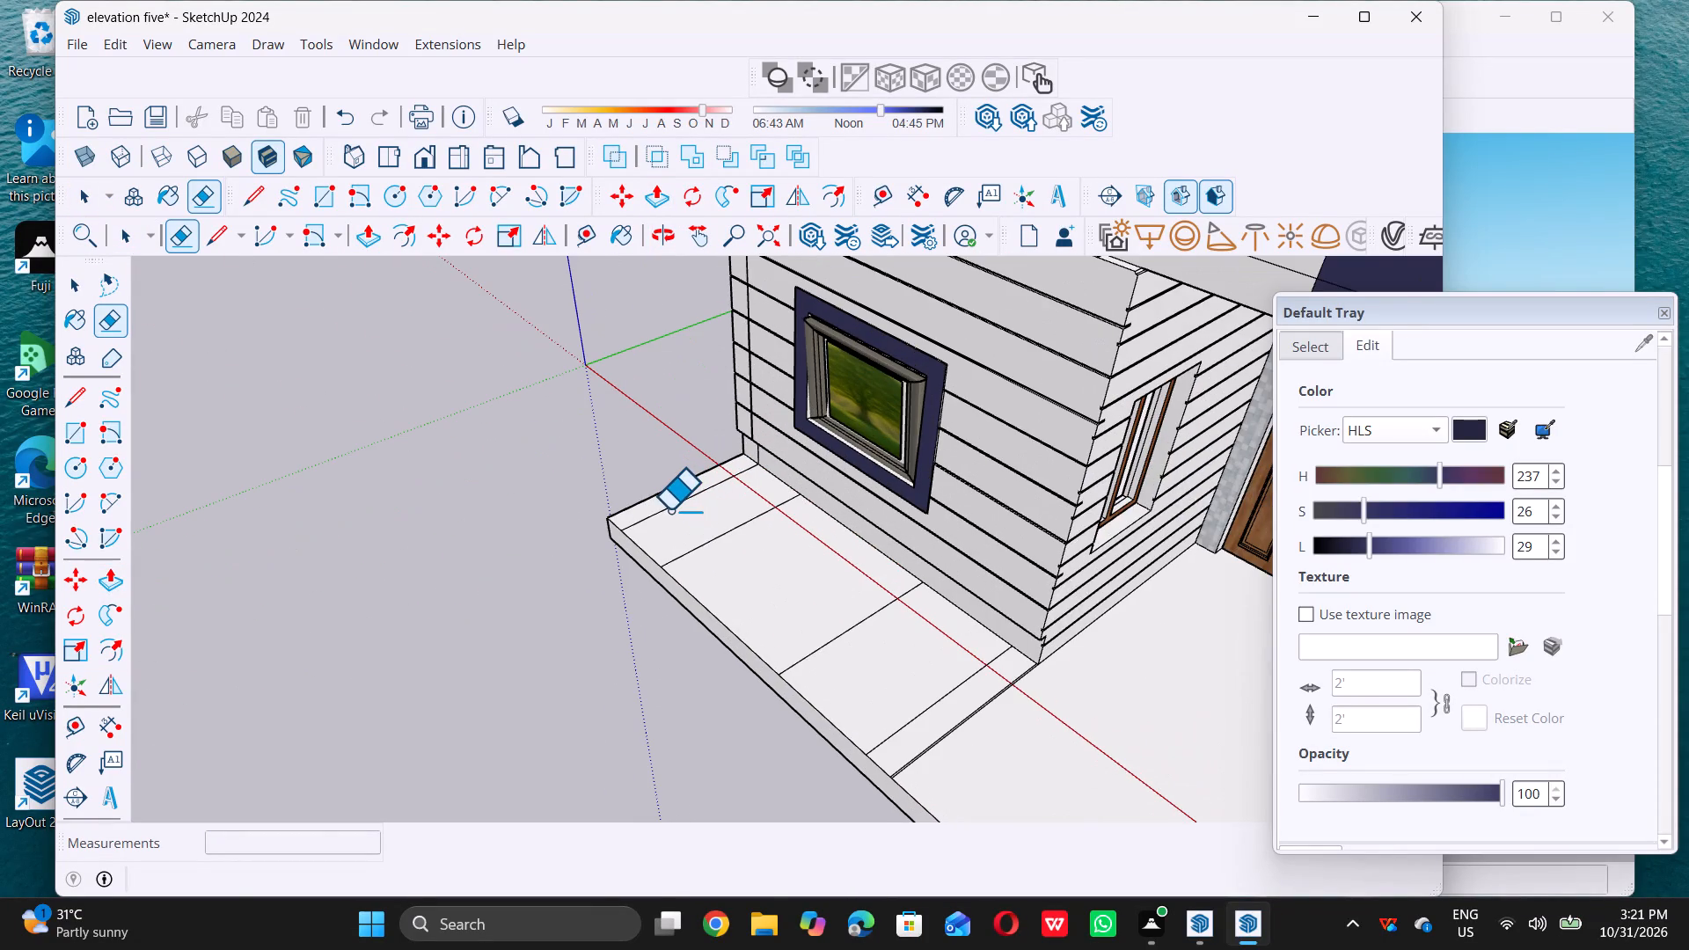
{"action": "left_click", "coordinate": [669, 504]}
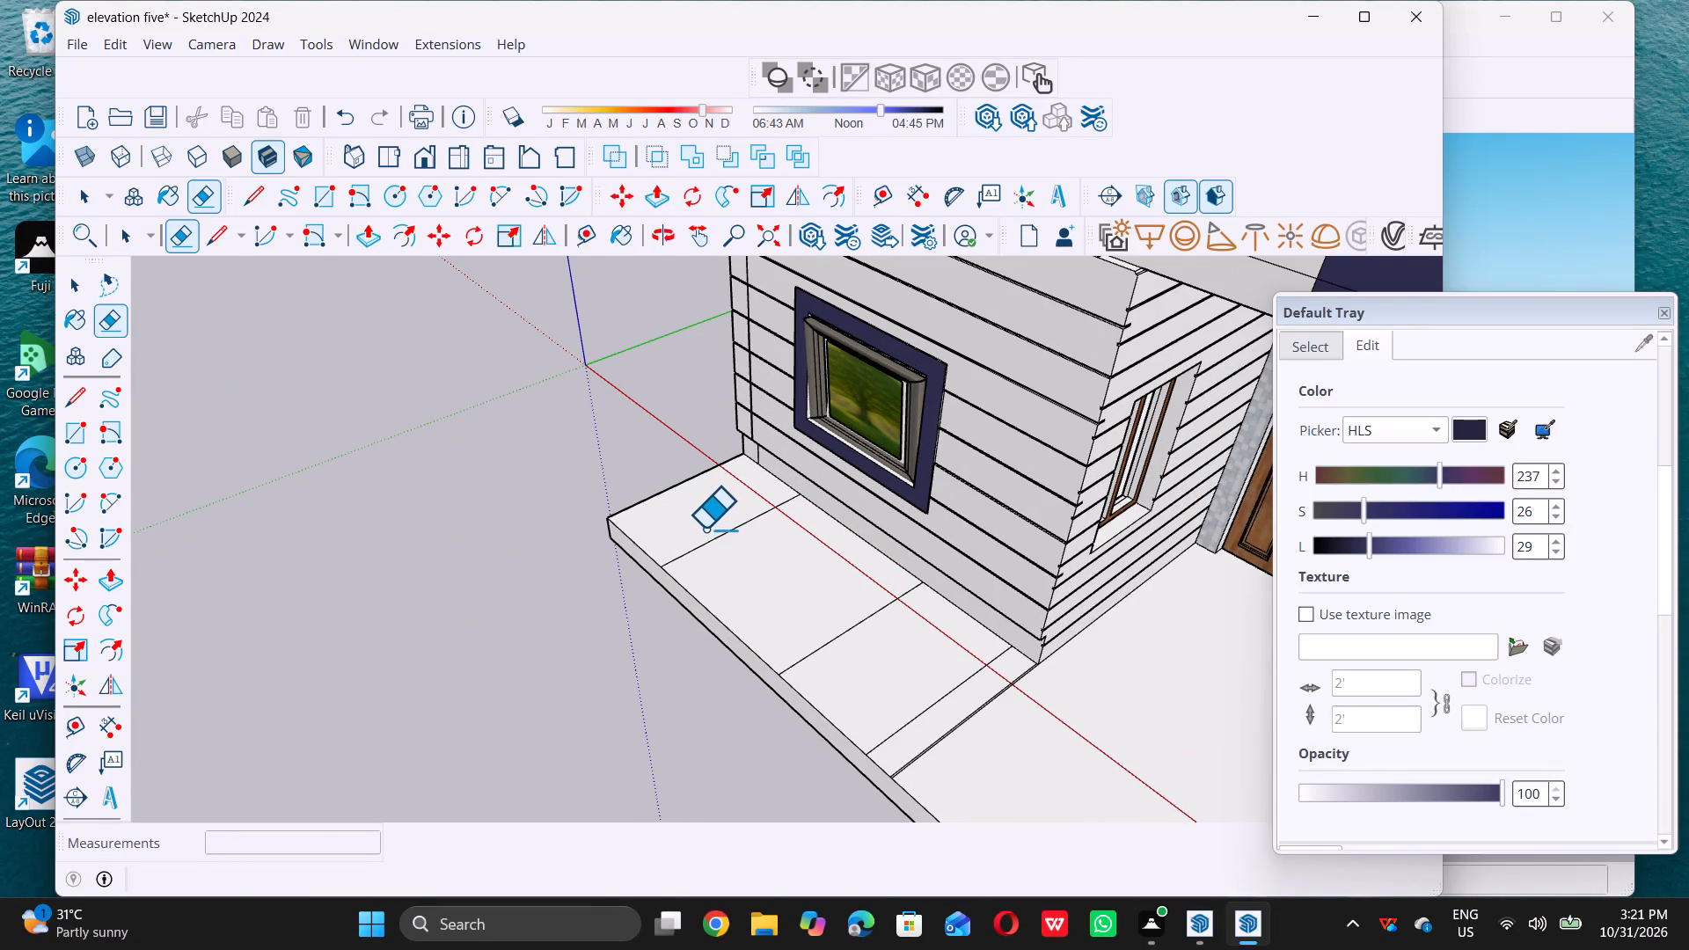
{"action": "left_click", "coordinate": [706, 543]}
{"action": "triple_click", "coordinate": [714, 551]}
{"action": "scroll", "coordinate": [724, 542], "scroll_direction": "down", "scroll_amount": 5}
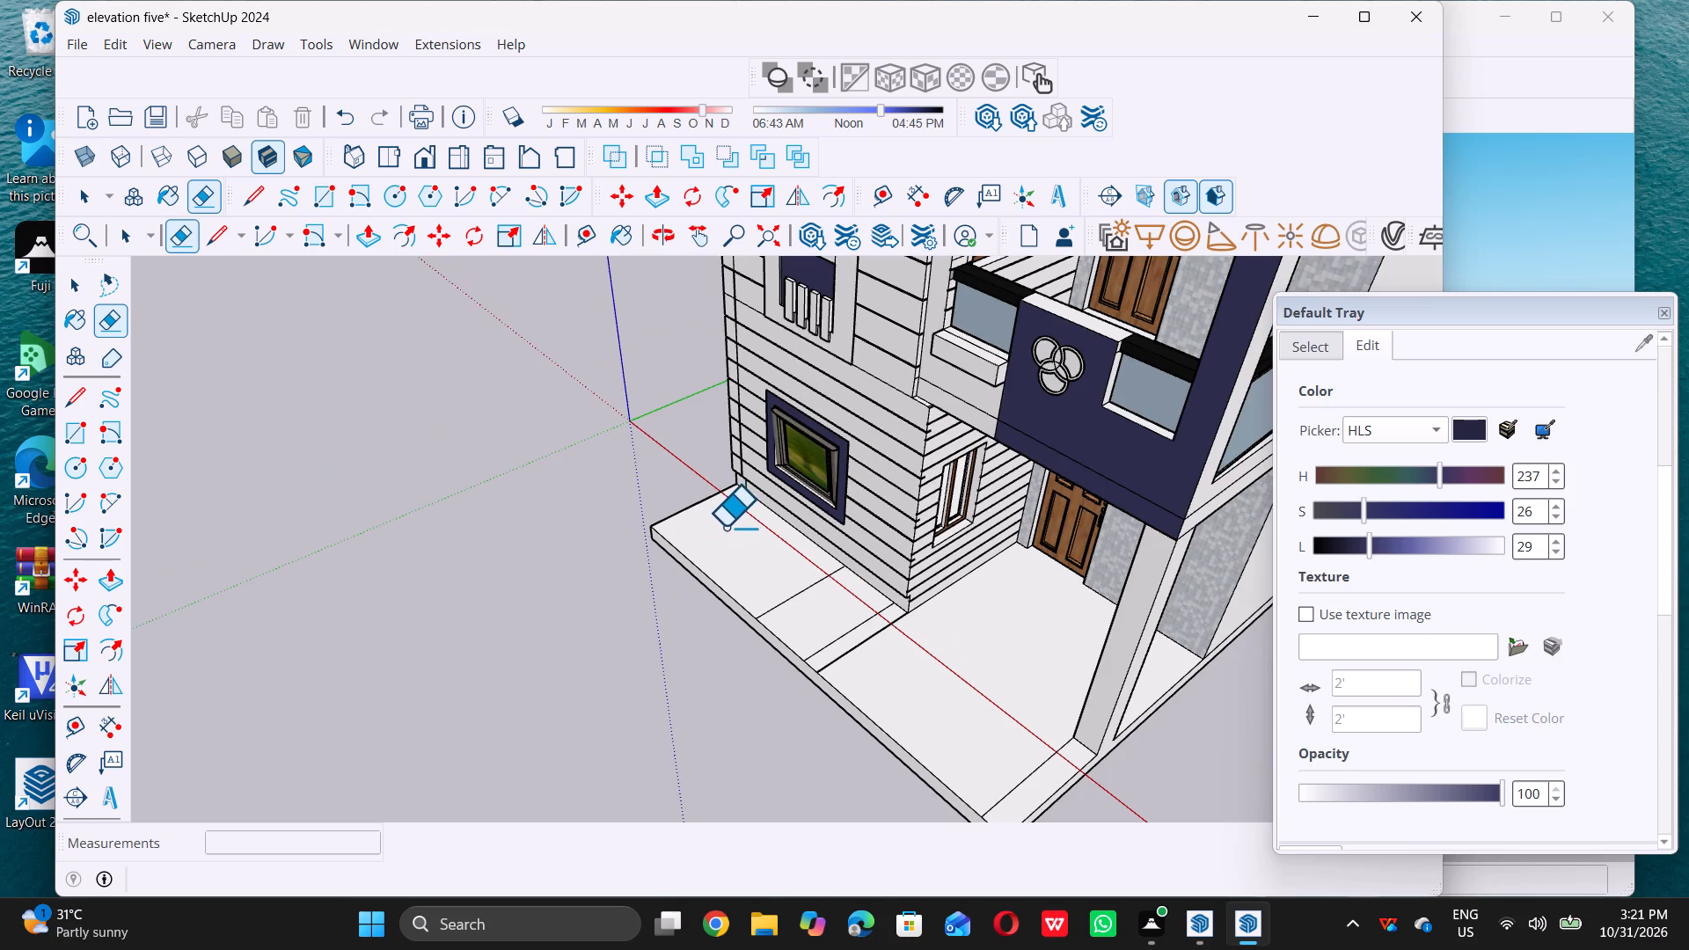
{"action": "left_click", "coordinate": [745, 575]}
{"action": "left_click_drag", "start_coordinate": [753, 581], "coordinate": [763, 586]}
{"action": "double_click", "coordinate": [764, 589]}
{"action": "left_click_drag", "start_coordinate": [775, 600], "coordinate": [832, 669]}
{"action": "left_click_drag", "start_coordinate": [835, 671], "coordinate": [852, 691]}
{"action": "scroll", "coordinate": [856, 650], "scroll_direction": "down", "scroll_amount": 6}
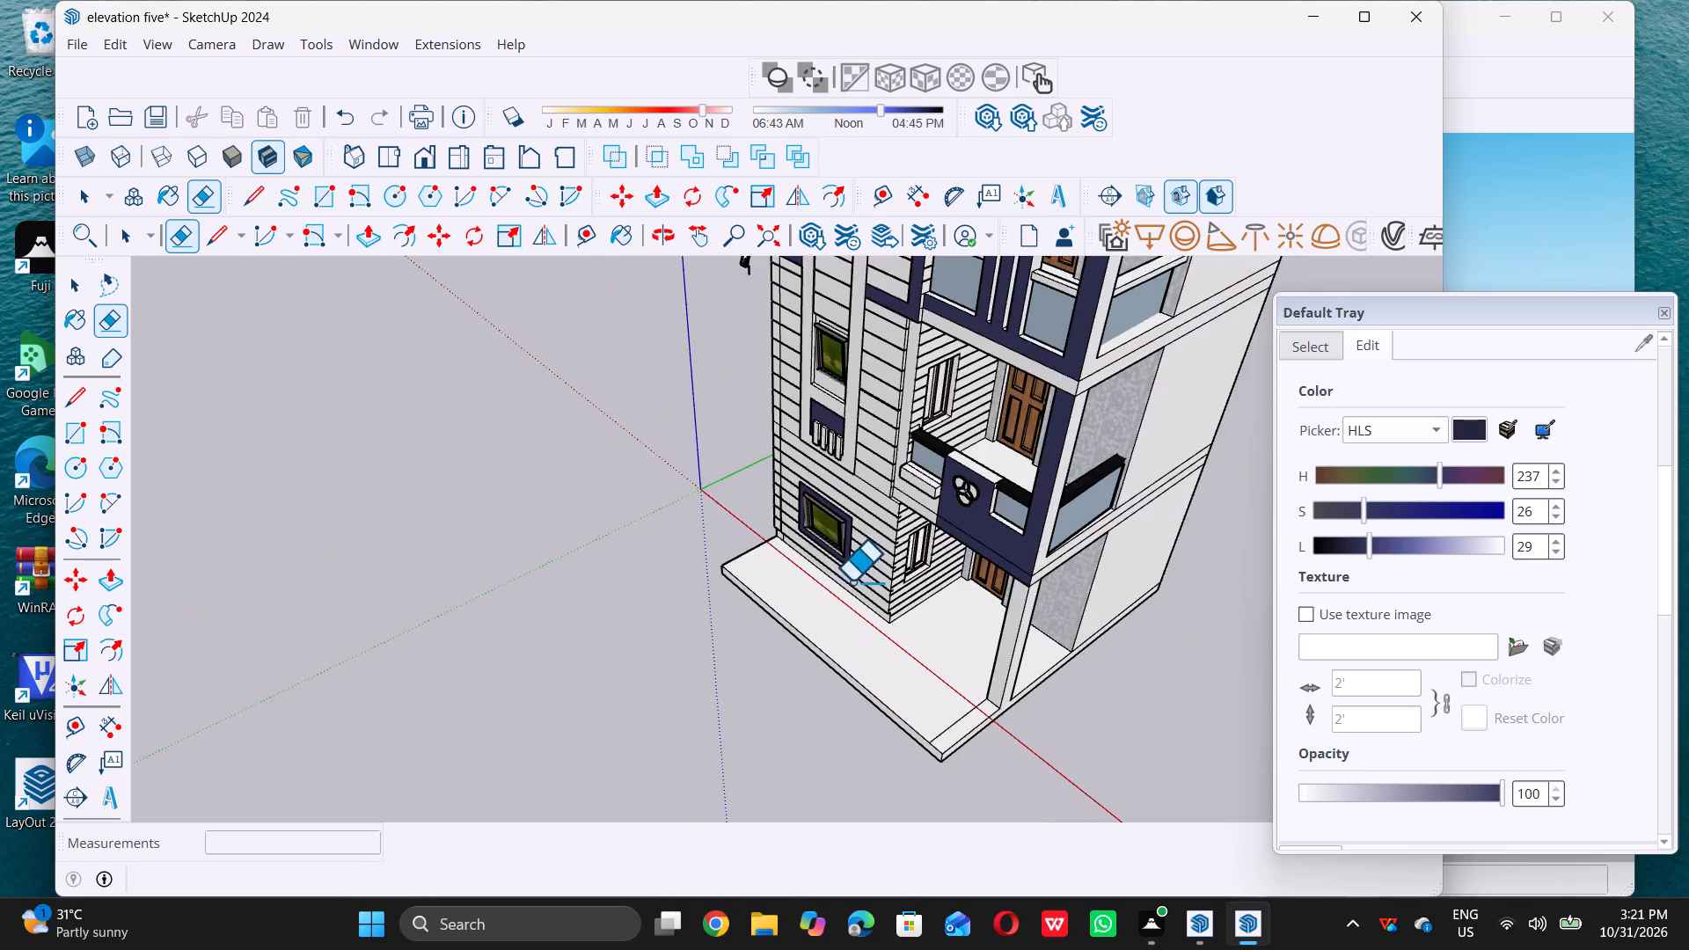
{"action": "scroll", "coordinate": [852, 581], "scroll_direction": "down", "scroll_amount": 3}
{"action": "scroll", "coordinate": [933, 765], "scroll_direction": "up", "scroll_amount": 9}
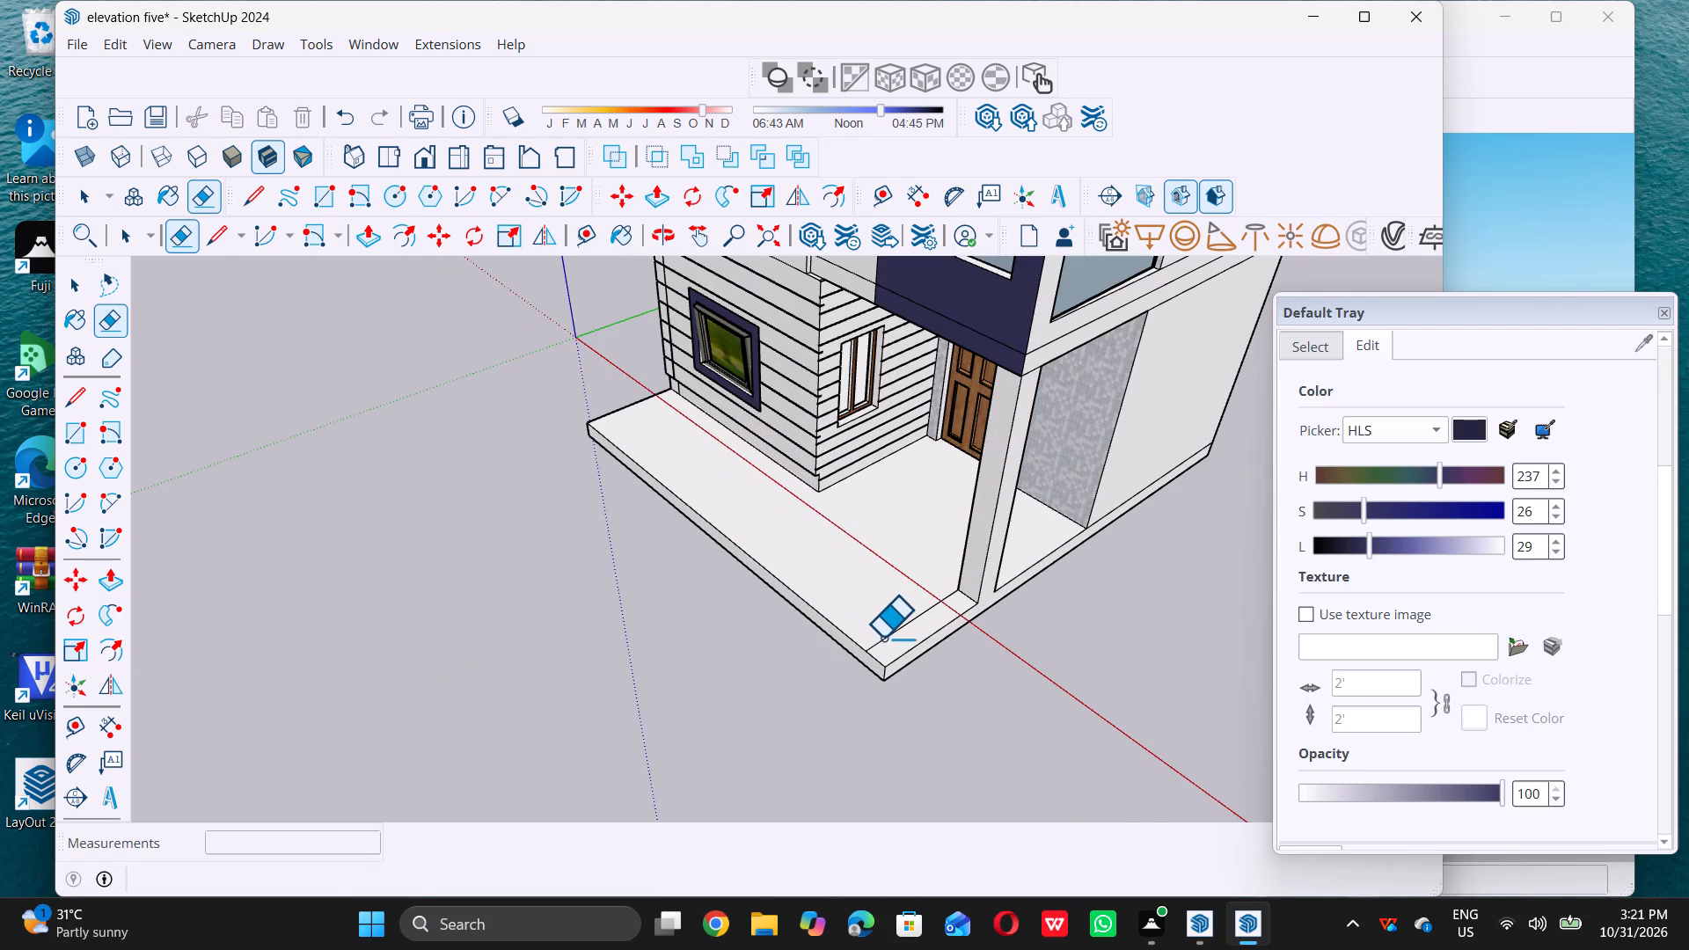
{"action": "left_click", "coordinate": [882, 637]}
{"action": "key", "text": "space"}
Draw a line across the foot of the porch column's outer side face to separate it from the slab's edge.
{"action": "scroll", "coordinate": [887, 633], "scroll_direction": "down", "scroll_amount": 10}
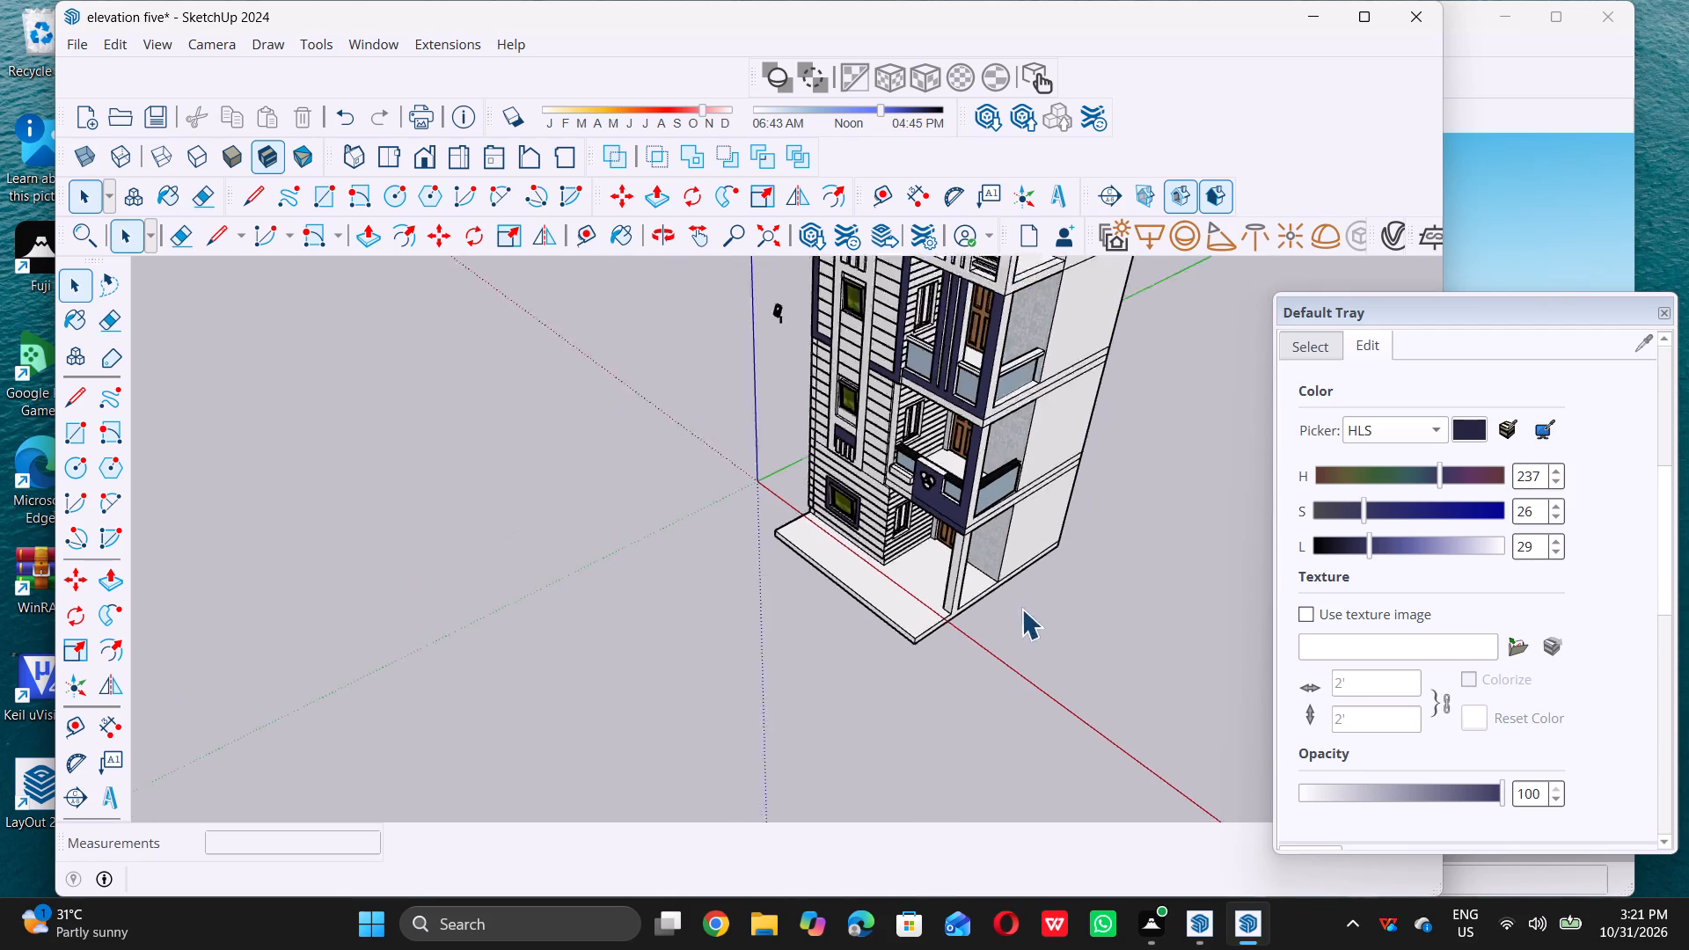
{"action": "scroll", "coordinate": [1021, 609], "scroll_direction": "down", "scroll_amount": 3}
{"action": "middle_click_drag", "start_coordinate": [1023, 628], "coordinate": [1154, 516]}
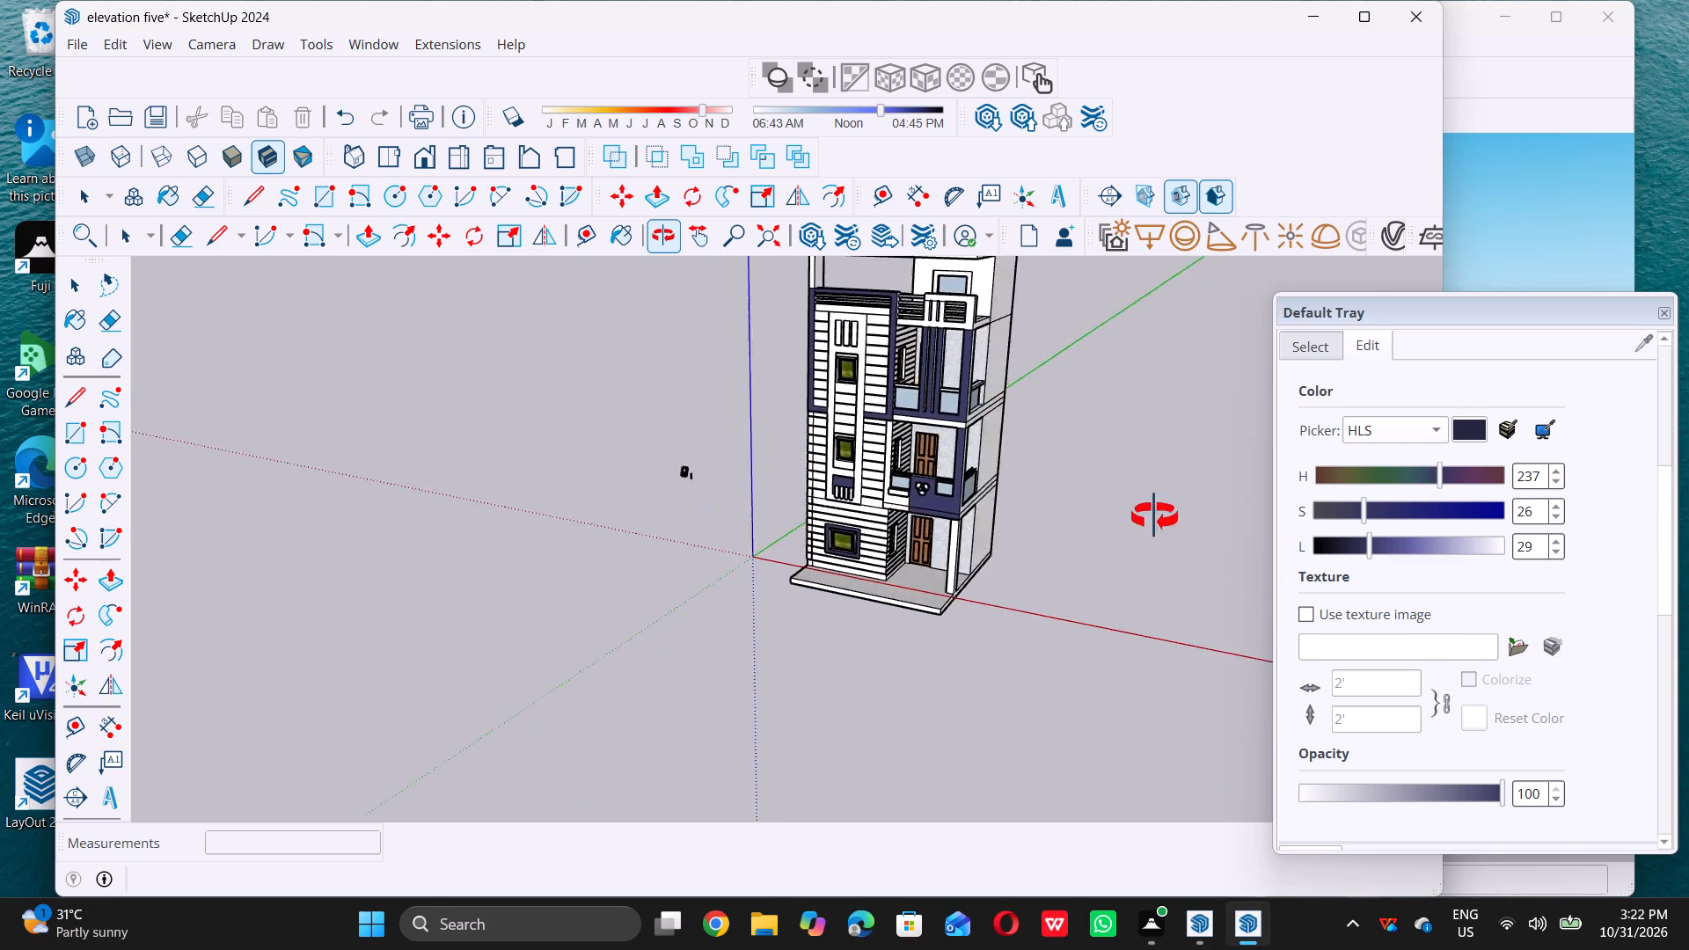
{"action": "middle_click_drag", "start_coordinate": [1154, 516], "coordinate": [1005, 504]}
{"action": "middle_click", "coordinate": [1005, 504]}
{"action": "scroll", "coordinate": [1036, 632], "scroll_direction": "up", "scroll_amount": 6}
{"action": "scroll", "coordinate": [888, 625], "scroll_direction": "up", "scroll_amount": 4}
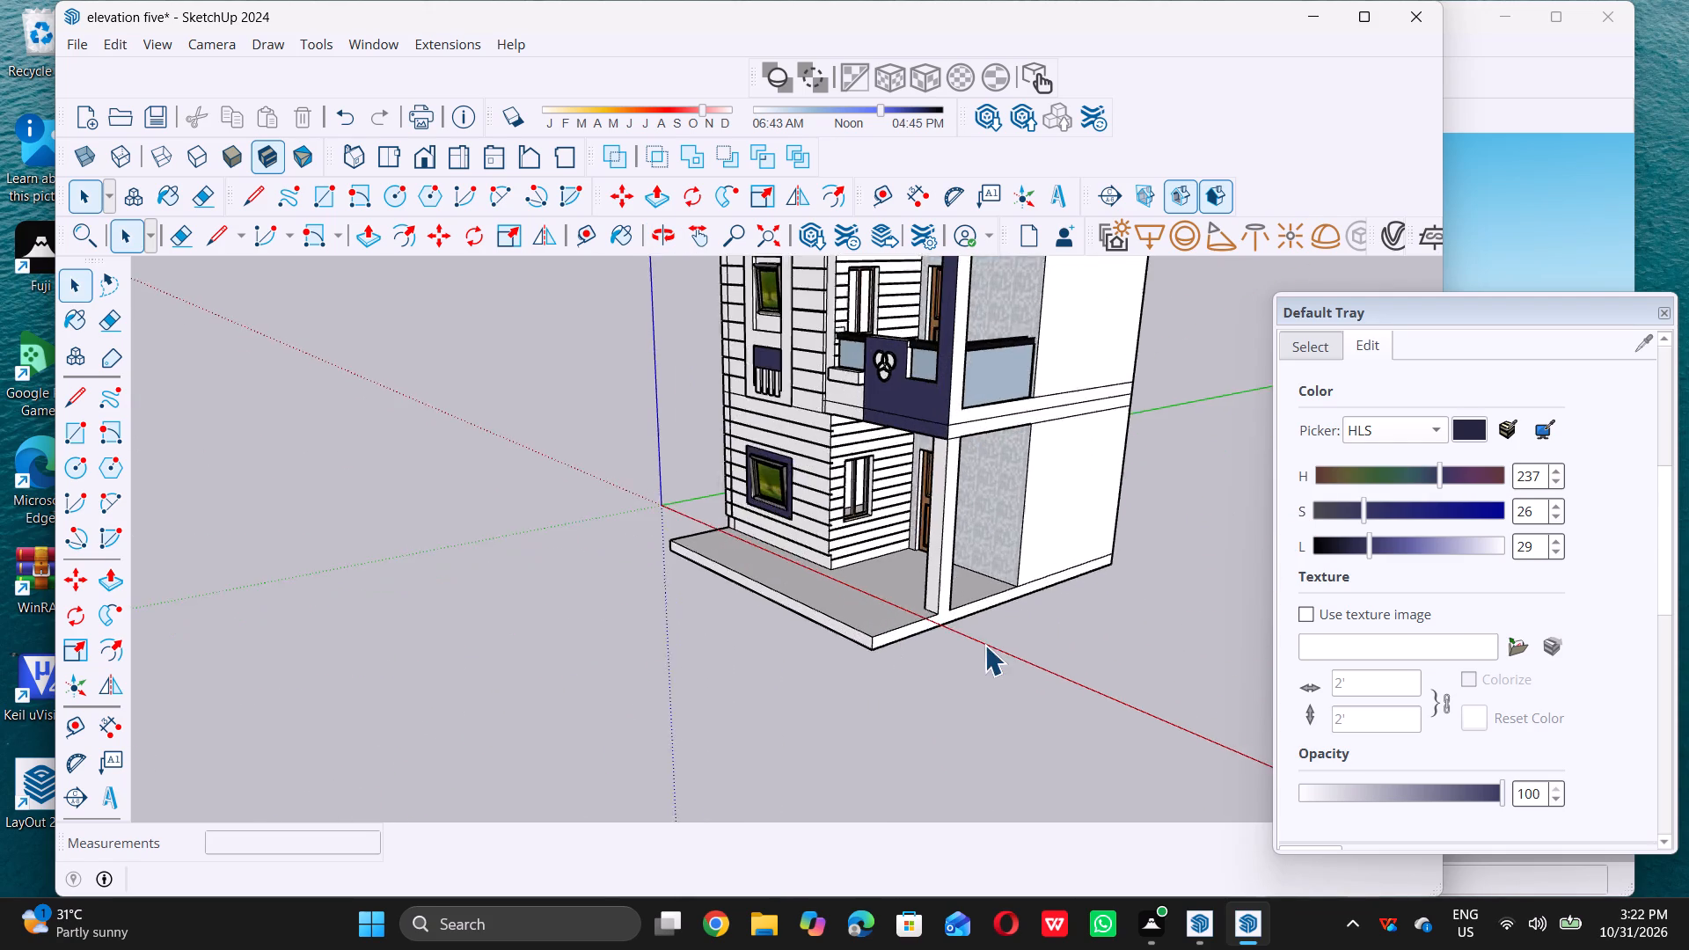
{"action": "scroll", "coordinate": [984, 645], "scroll_direction": "up", "scroll_amount": 9}
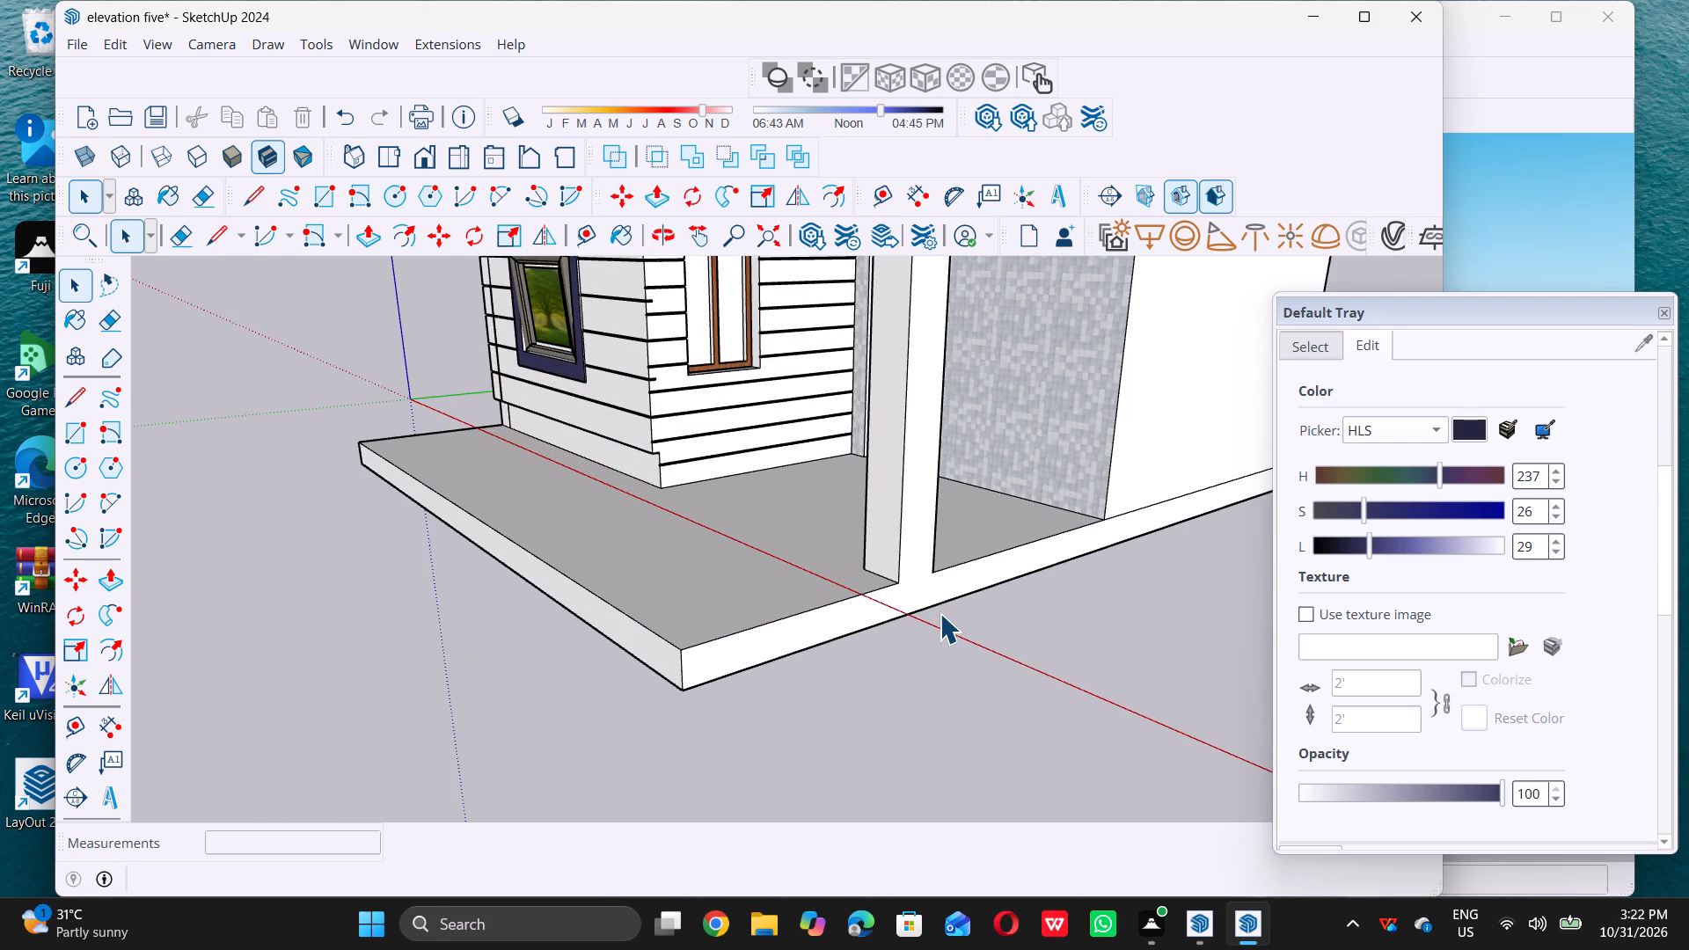
{"action": "key", "text": "l"}
{"action": "scroll", "coordinate": [940, 592], "scroll_direction": "up", "scroll_amount": 4}
{"action": "left_click", "coordinate": [885, 576]}
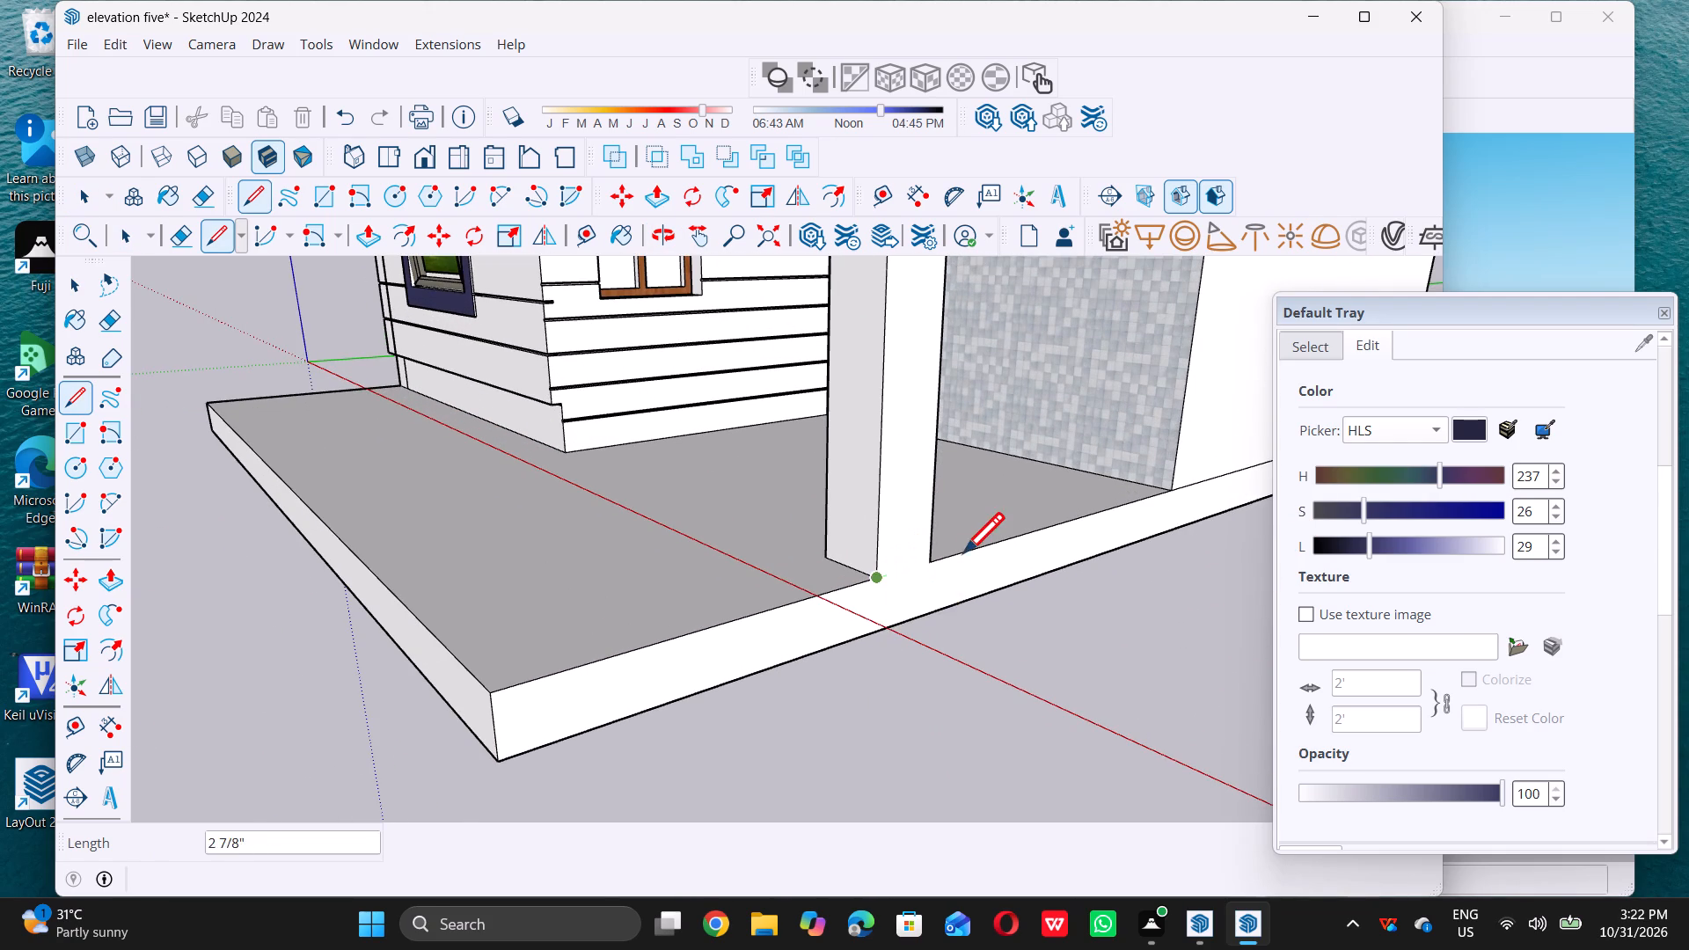
{"action": "left_click", "coordinate": [933, 560]}
{"action": "key", "text": "space"}
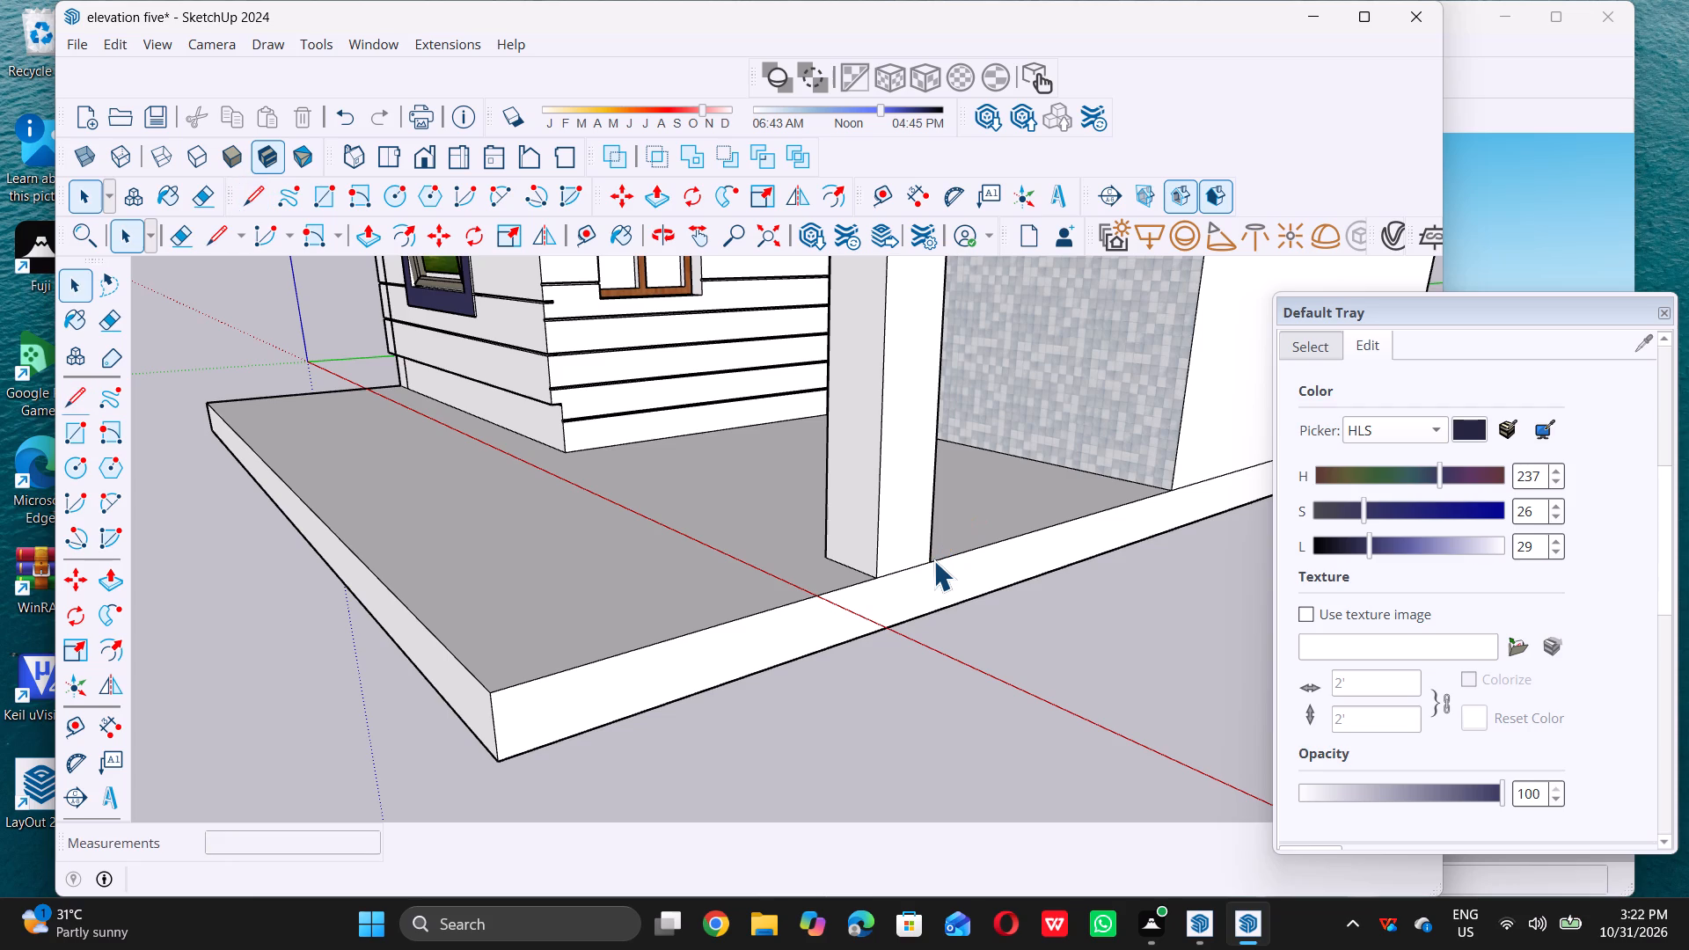
Push/Pull the slab's long edge face on the porch column side outward 3'.
{"action": "left_click", "coordinate": [913, 596]}
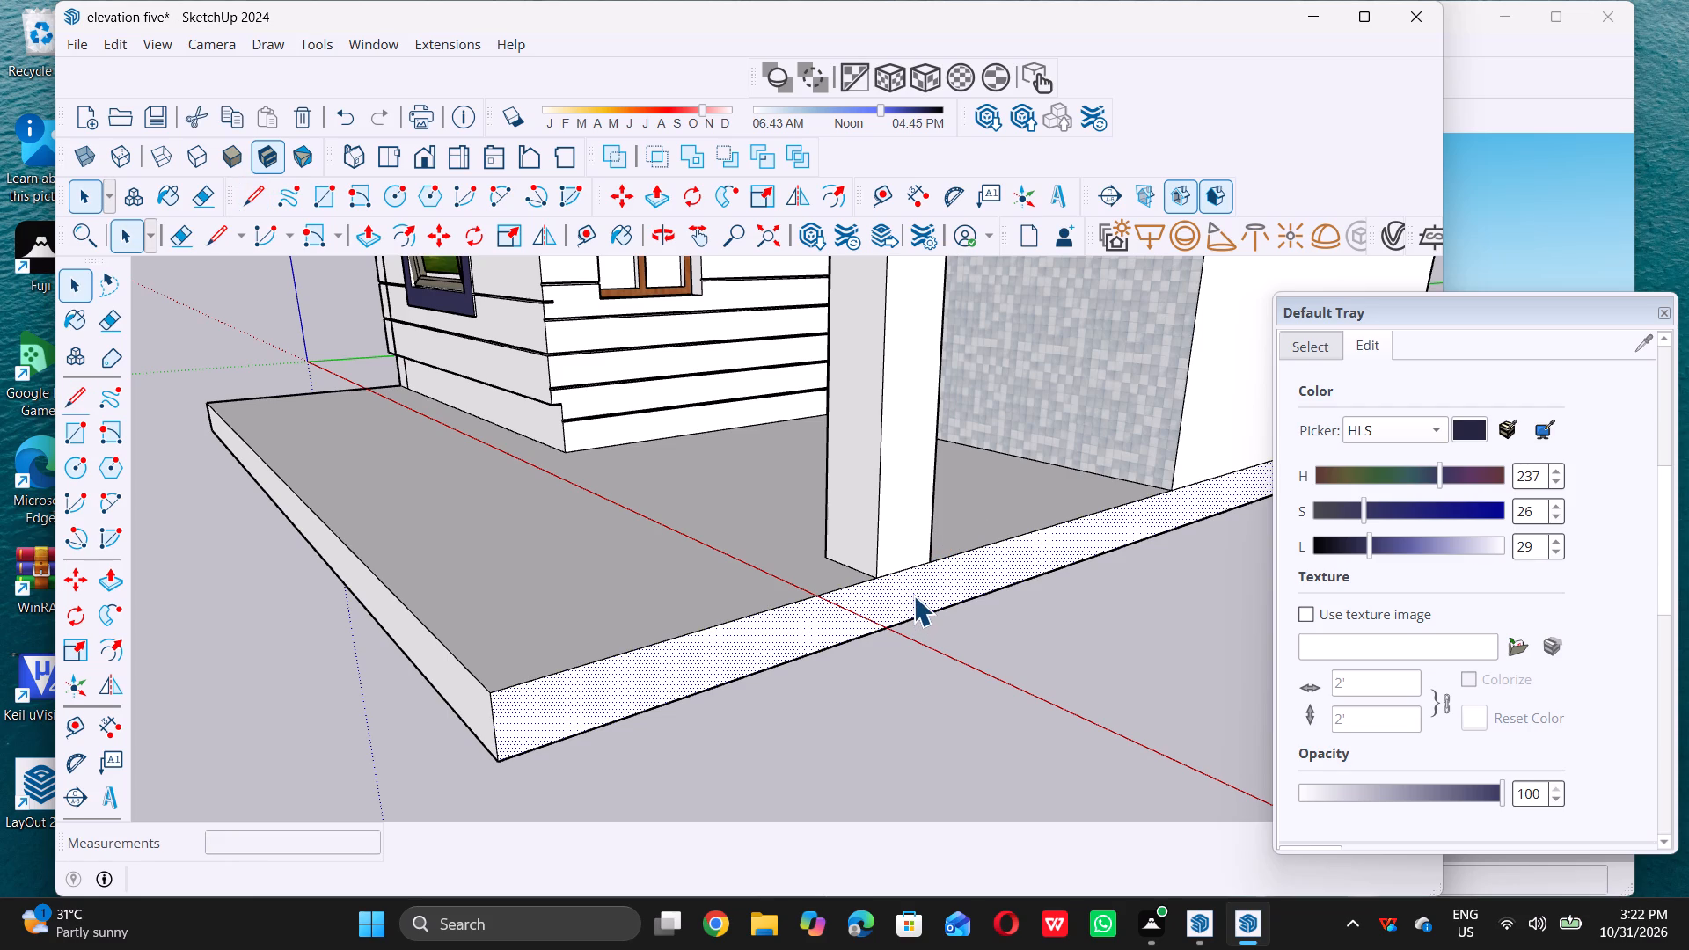
{"action": "key", "text": "p"}
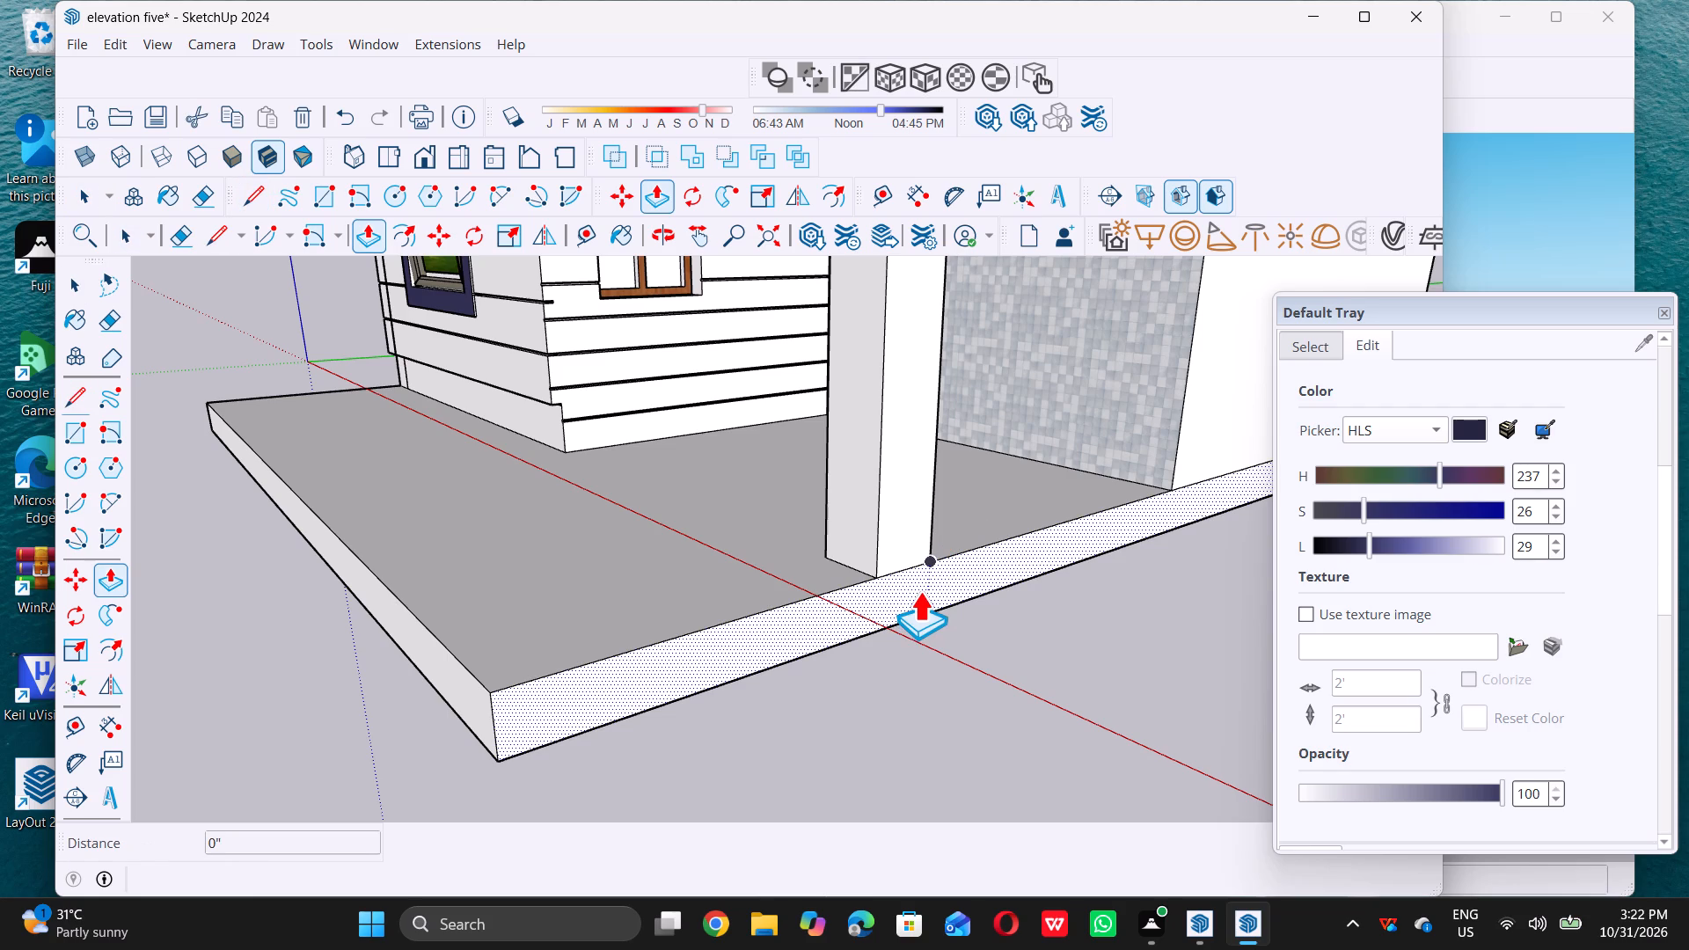
{"action": "scroll", "coordinate": [920, 588], "scroll_direction": "down", "scroll_amount": 5}
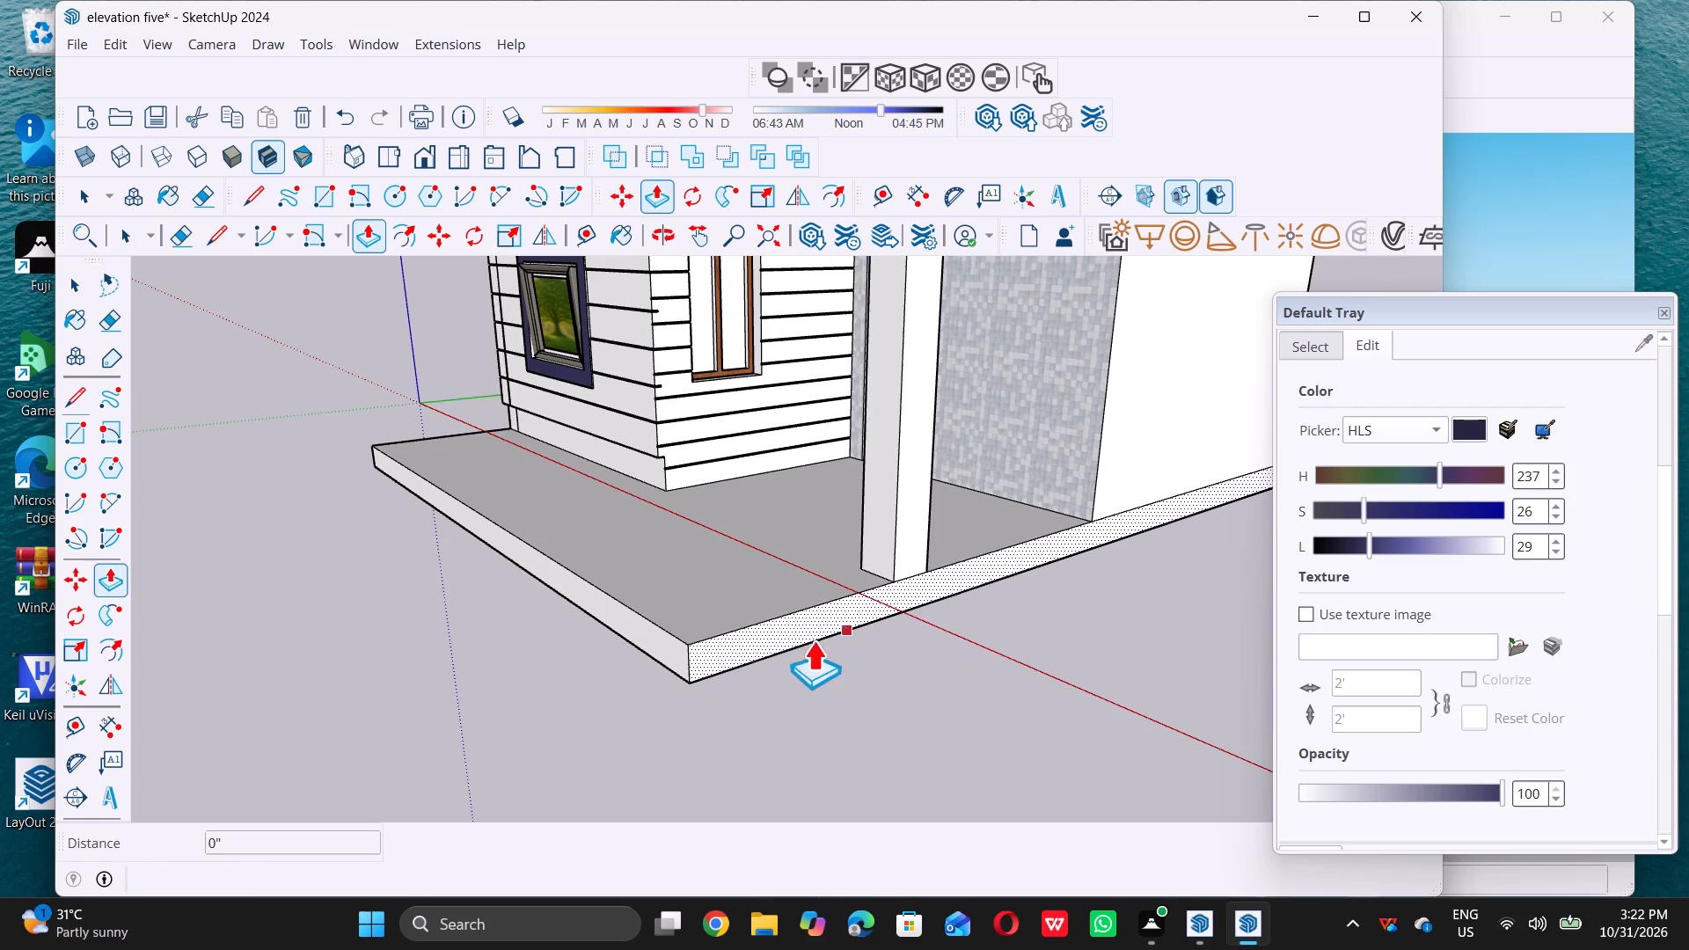
{"action": "left_click", "coordinate": [794, 619]}
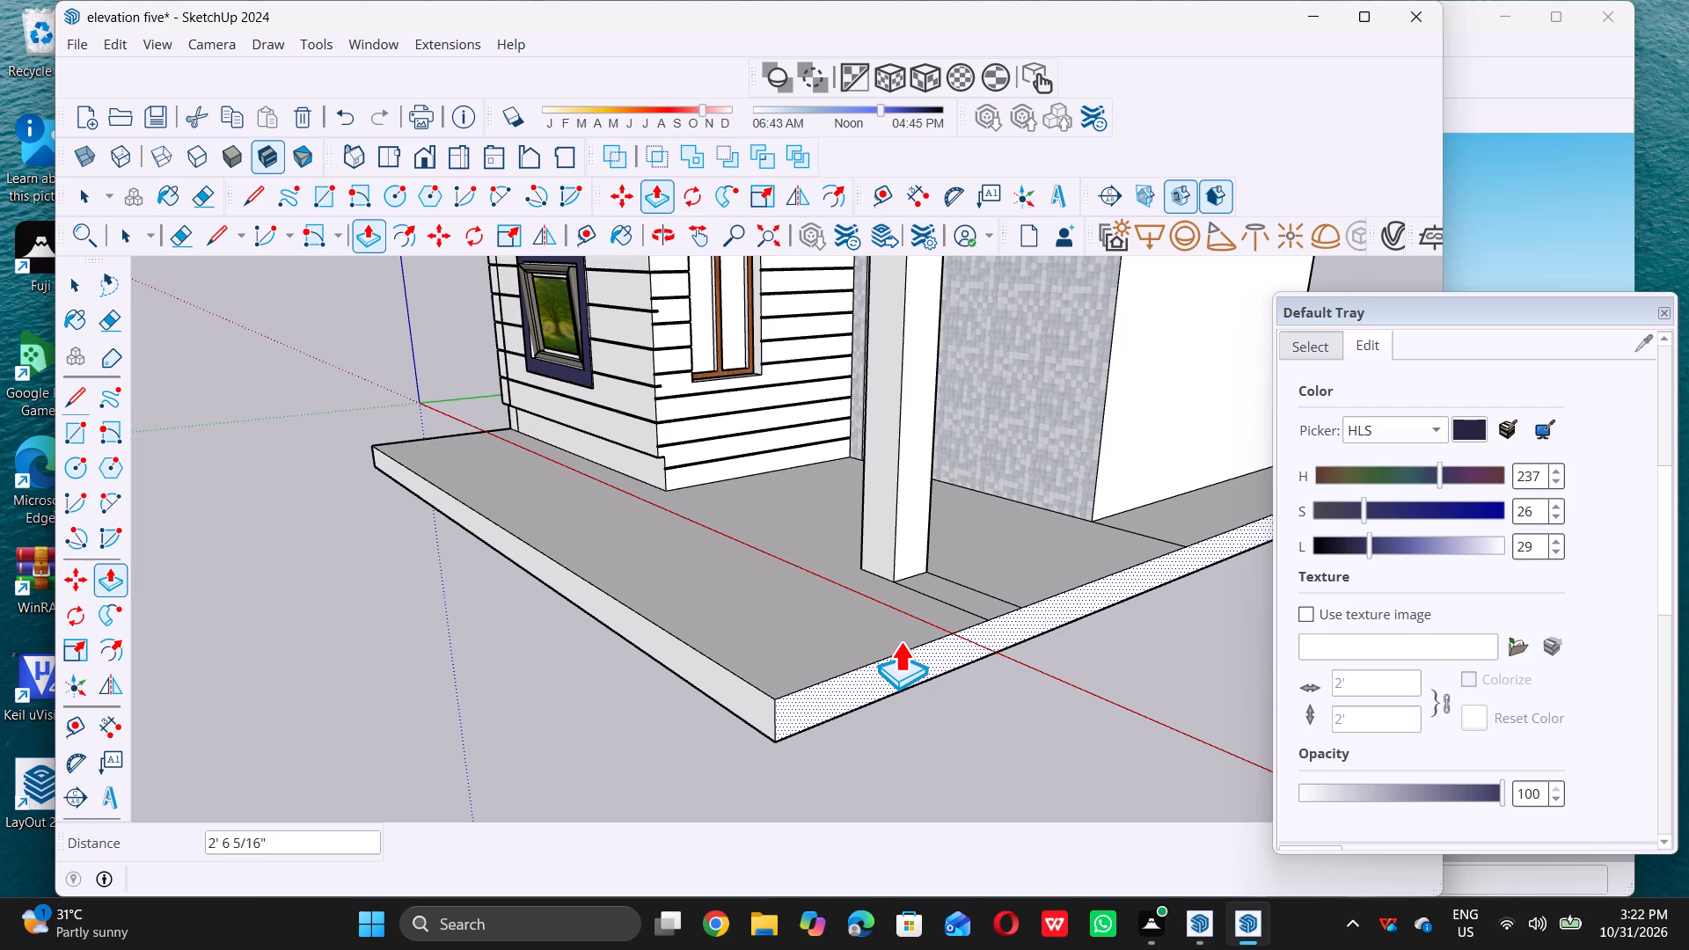
{"action": "key", "text": "3"}
{"action": "key", "text": "apostrophe"}
{"action": "key", "text": "Return"}
{"action": "key", "text": "space"}
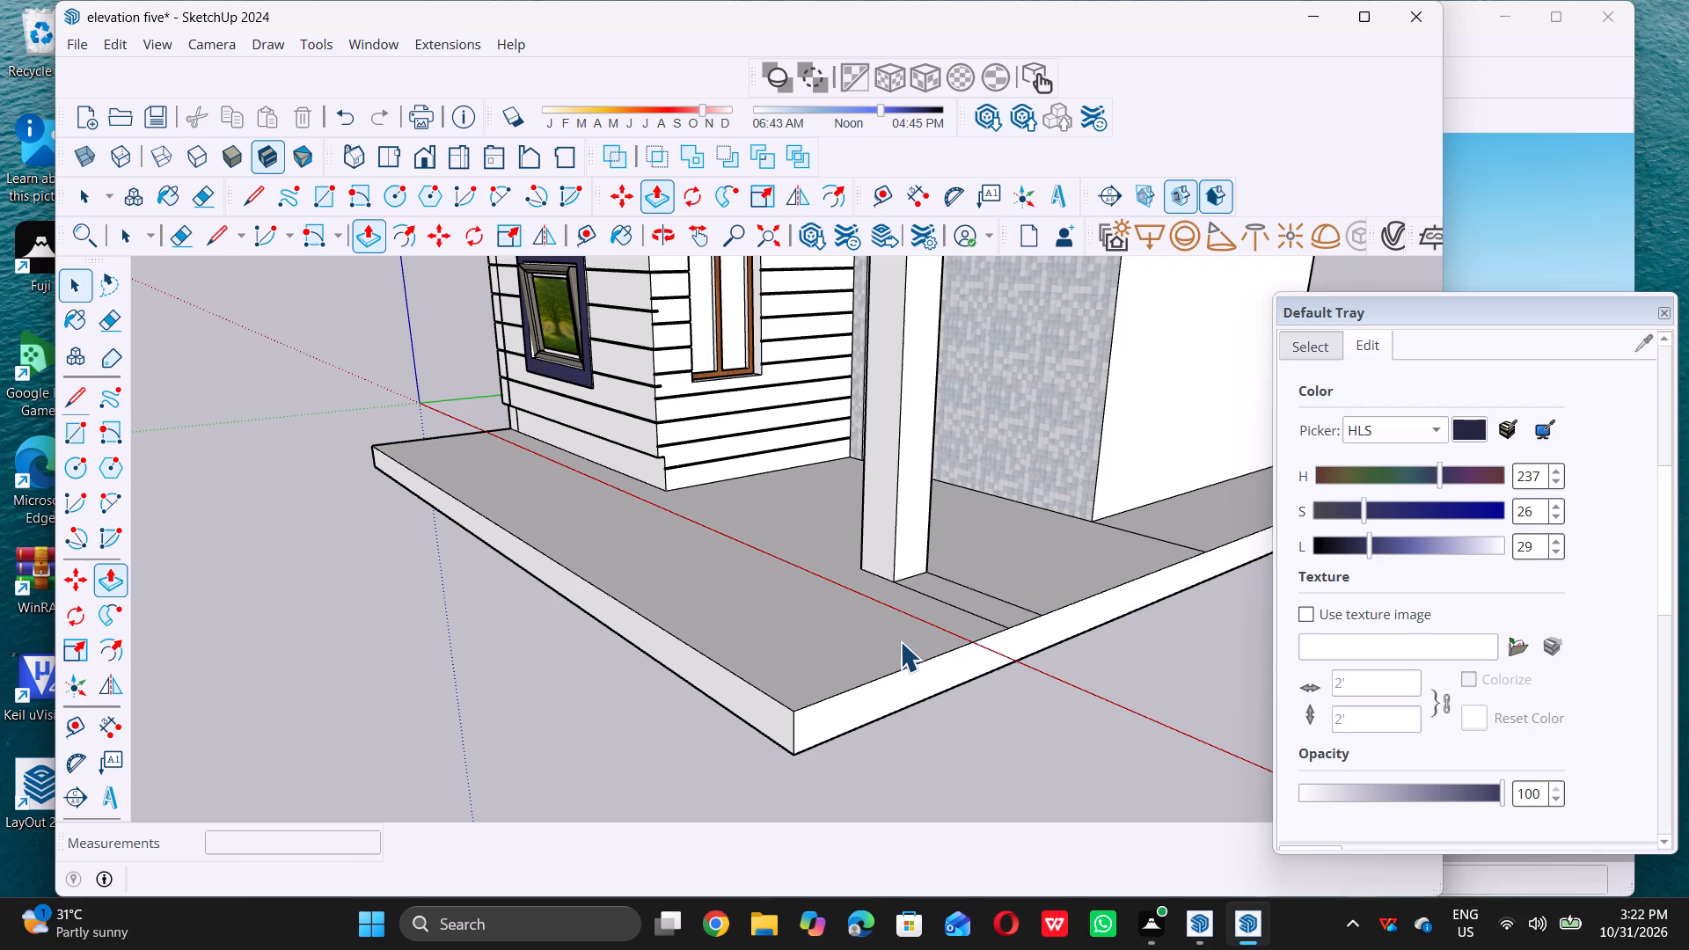
Erase the leftover lines on top of the side slab extension, beside the porch column and the textured wall.
{"action": "scroll", "coordinate": [908, 593], "scroll_direction": "down", "scroll_amount": 12}
{"action": "middle_click_drag", "start_coordinate": [887, 558], "coordinate": [926, 676]}
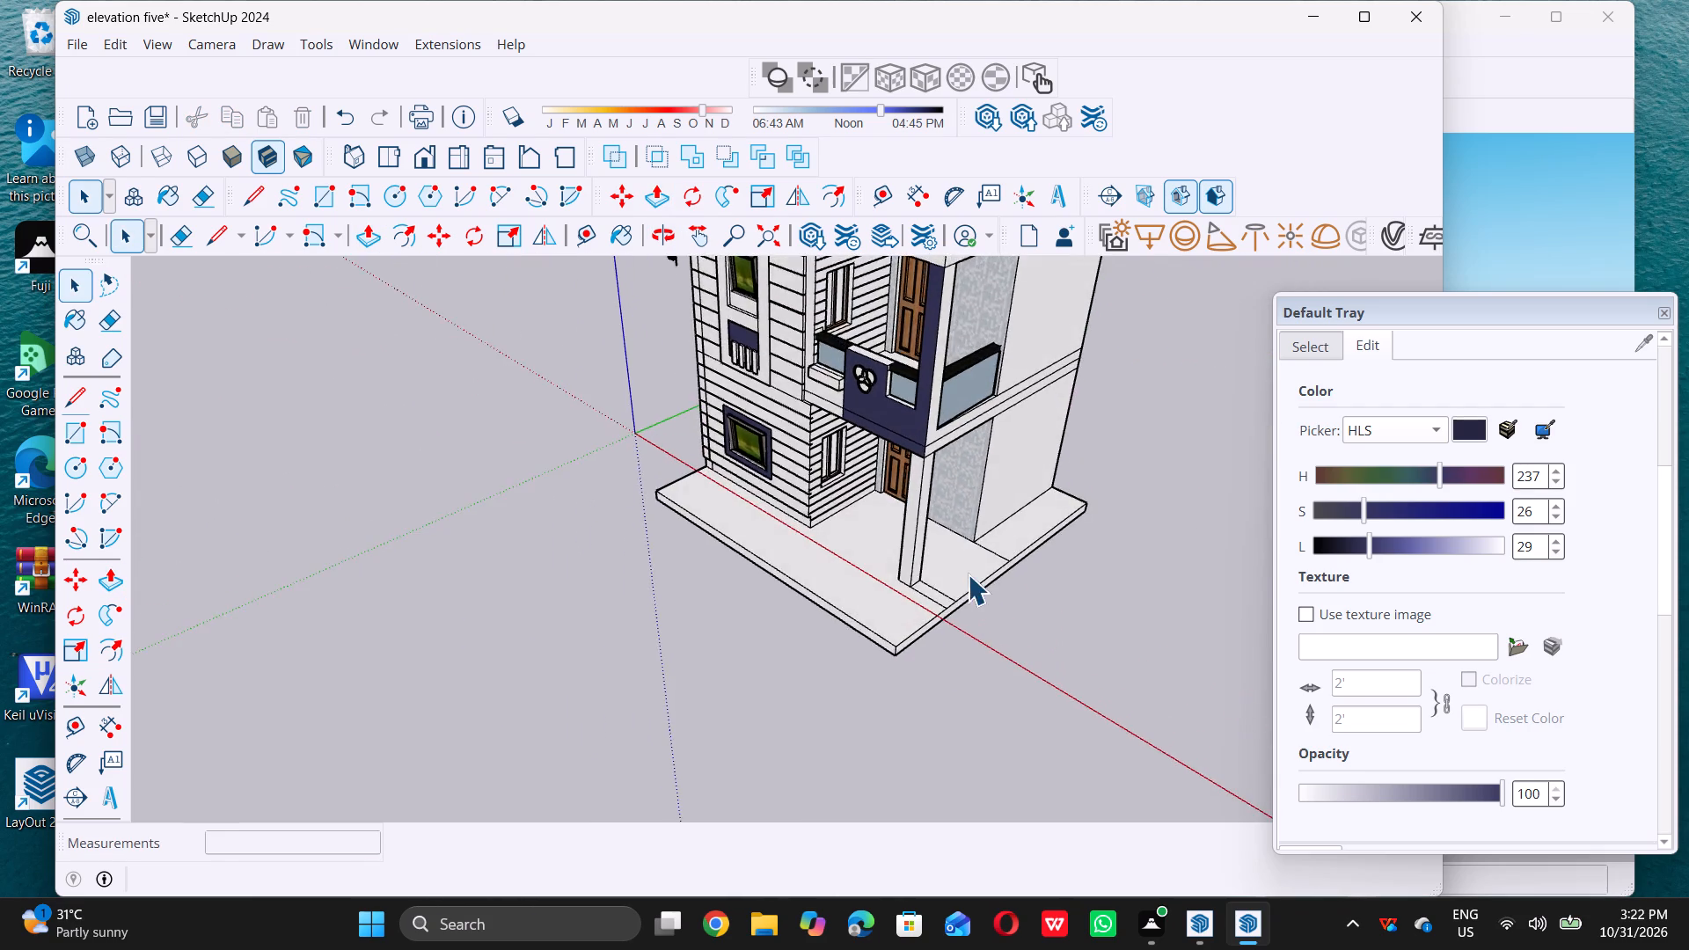
{"action": "scroll", "coordinate": [972, 567], "scroll_direction": "up", "scroll_amount": 9}
{"action": "key", "text": "e"}
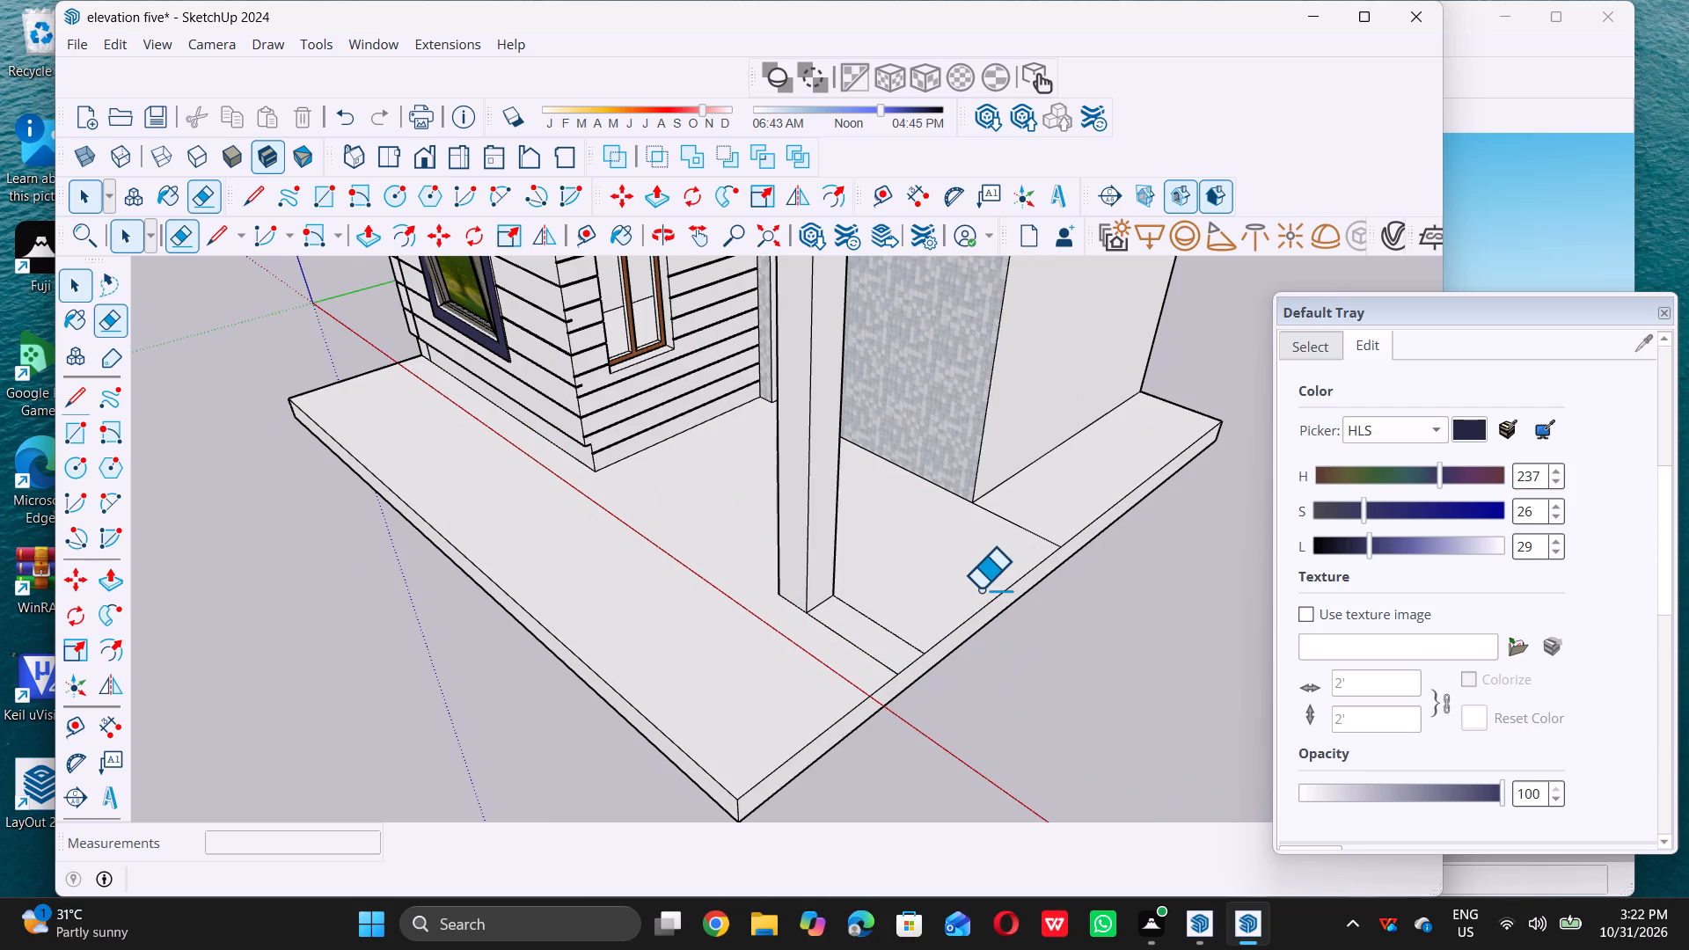
{"action": "scroll", "coordinate": [919, 606], "scroll_direction": "up", "scroll_amount": 5}
{"action": "double_click", "coordinate": [821, 702]}
{"action": "left_click", "coordinate": [852, 677]}
{"action": "left_click_drag", "start_coordinate": [860, 672], "coordinate": [1000, 576]}
{"action": "middle_click", "coordinate": [998, 581]}
{"action": "left_click_drag", "start_coordinate": [998, 579], "coordinate": [1139, 482]}
{"action": "left_click_drag", "start_coordinate": [1000, 576], "coordinate": [998, 581]}
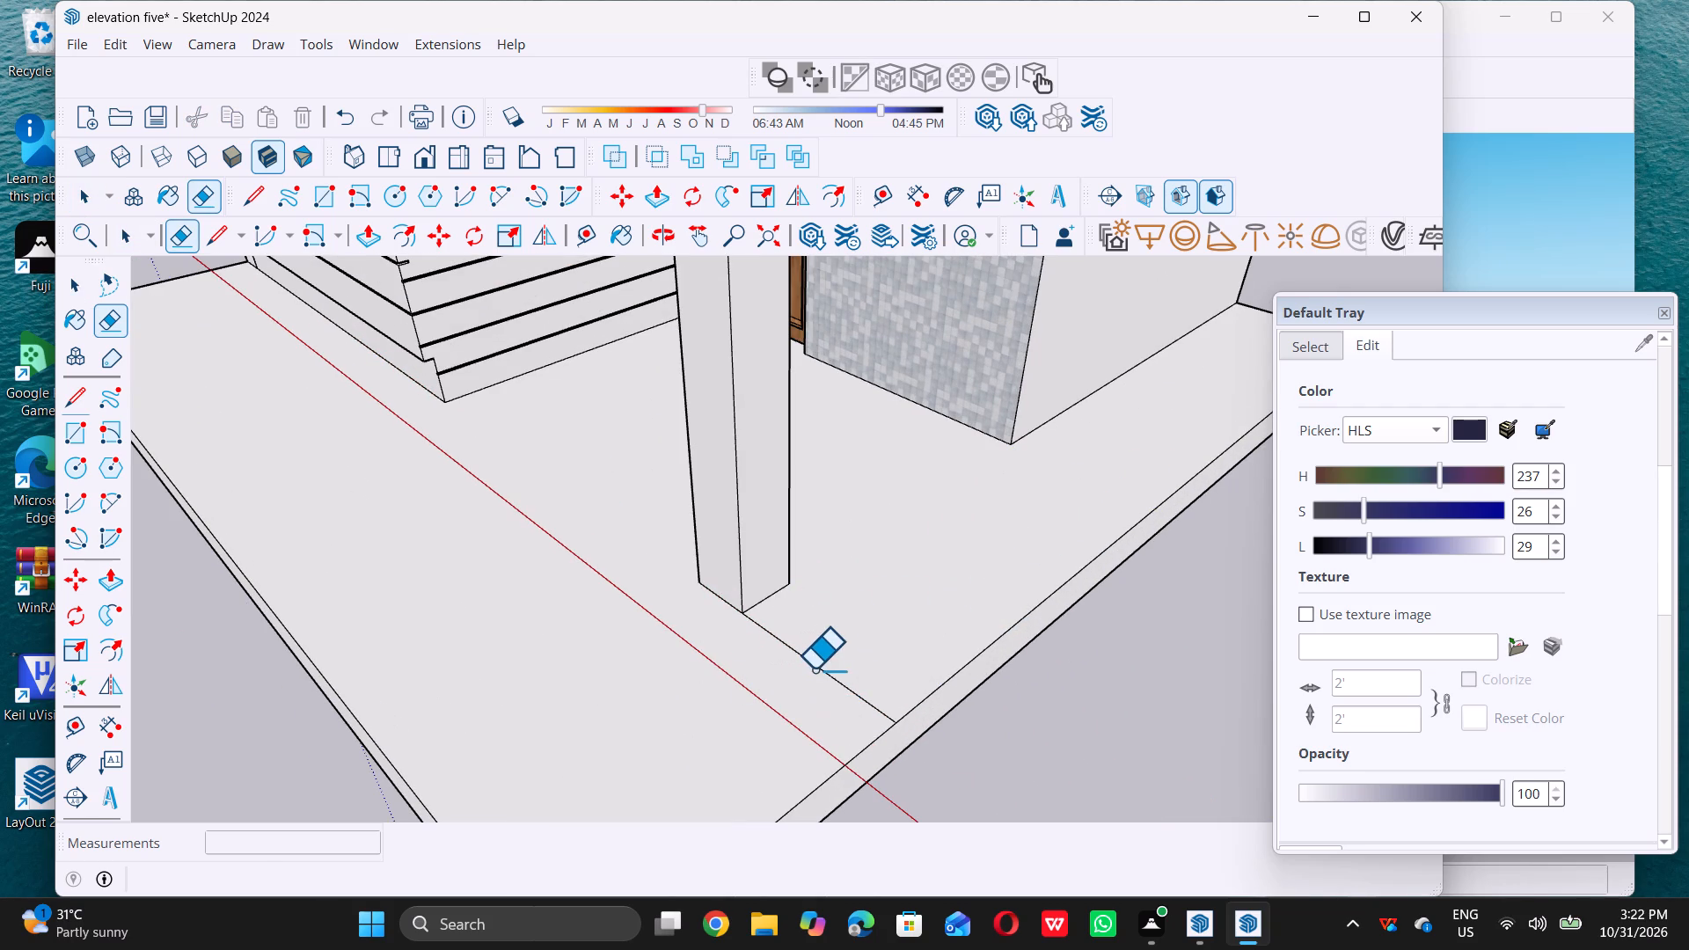
{"action": "triple_click", "coordinate": [820, 669]}
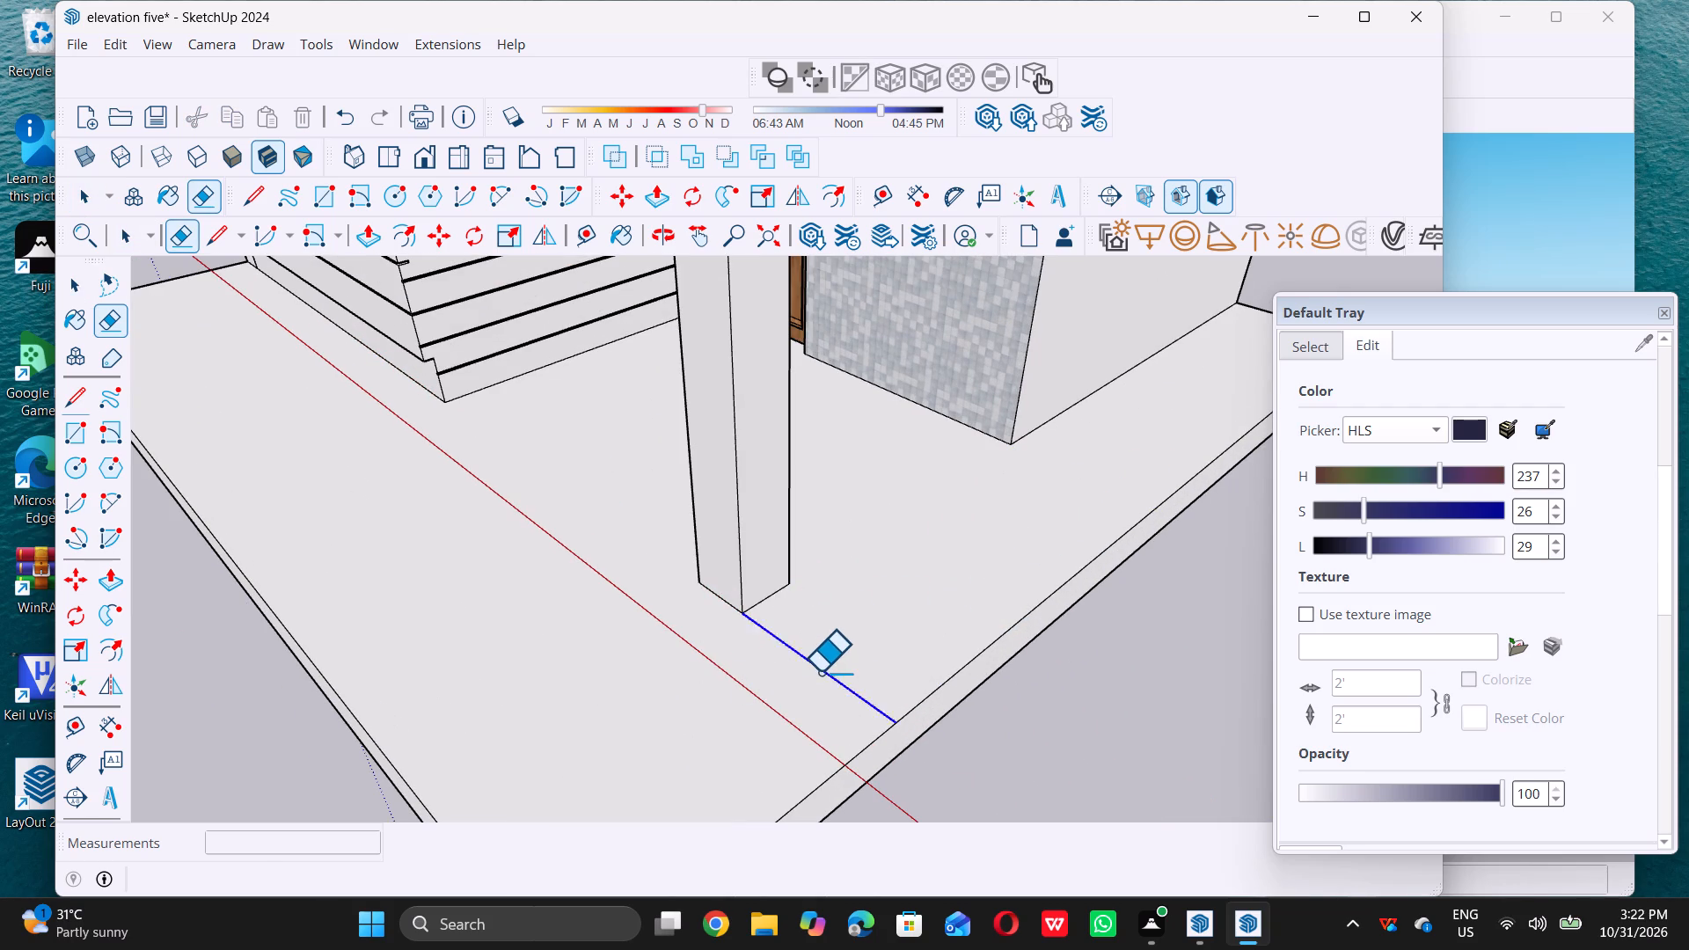
{"action": "left_click", "coordinate": [820, 671]}
{"action": "key", "text": "space"}
Draw a line along the foot of the blank side wall, continuing the slab's top edge to the wall's rear edge.
{"action": "scroll", "coordinate": [915, 675], "scroll_direction": "down", "scroll_amount": 18}
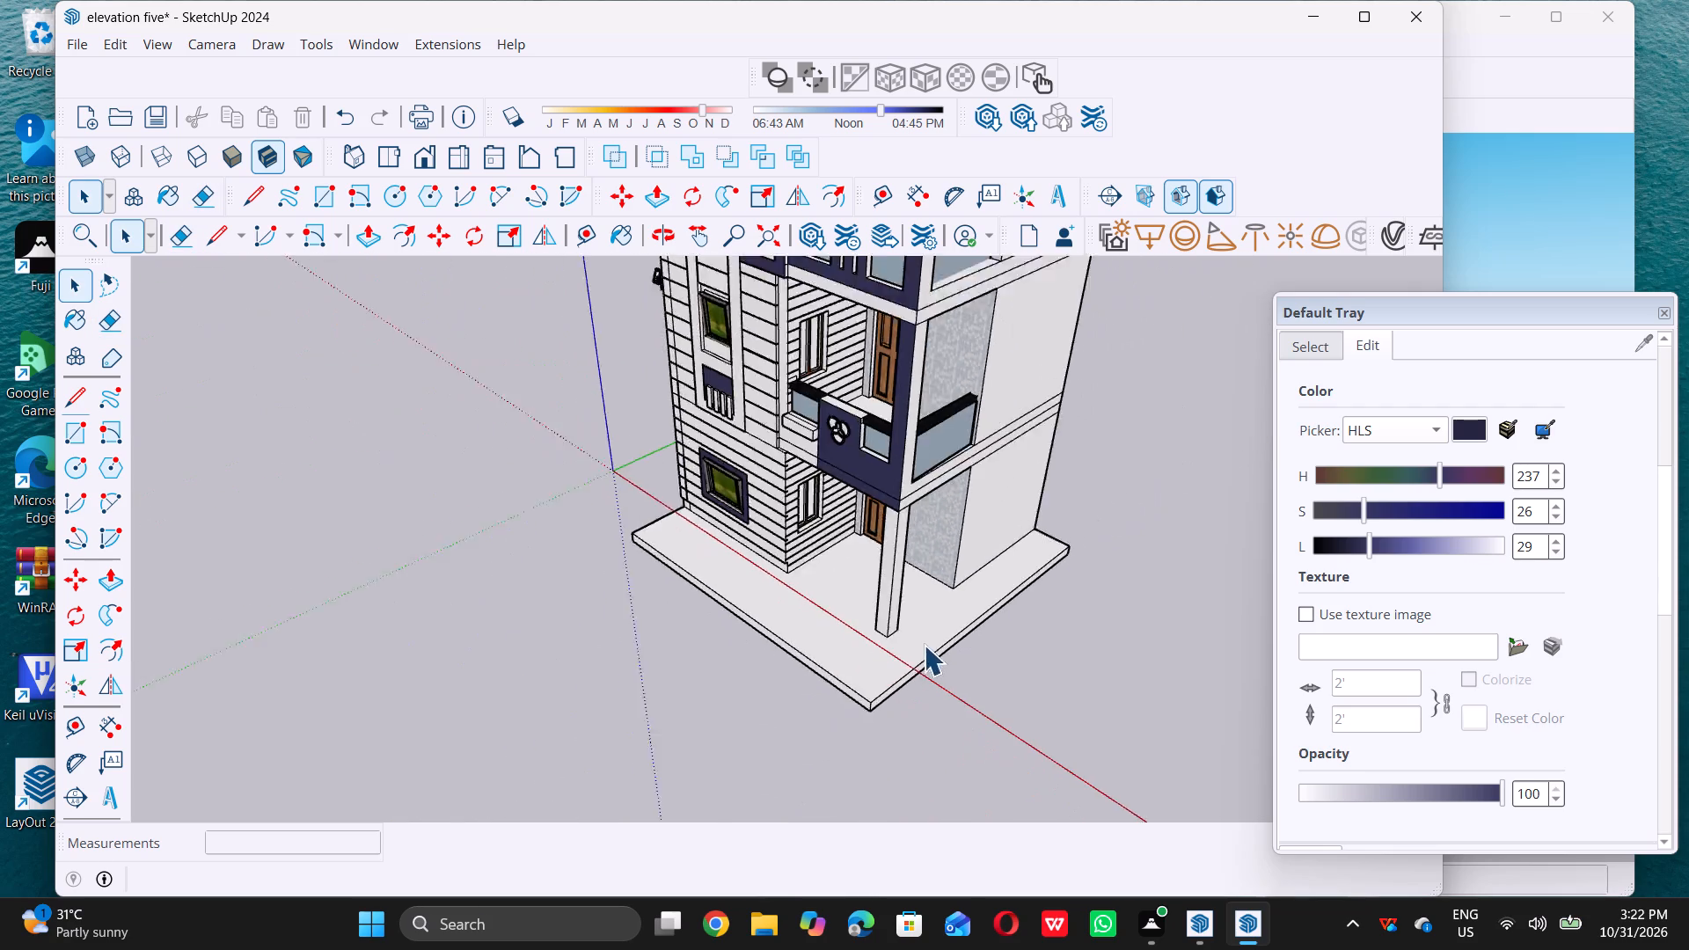
{"action": "scroll", "coordinate": [924, 645], "scroll_direction": "down", "scroll_amount": 2}
{"action": "middle_click_drag", "start_coordinate": [735, 724], "coordinate": [1076, 582]}
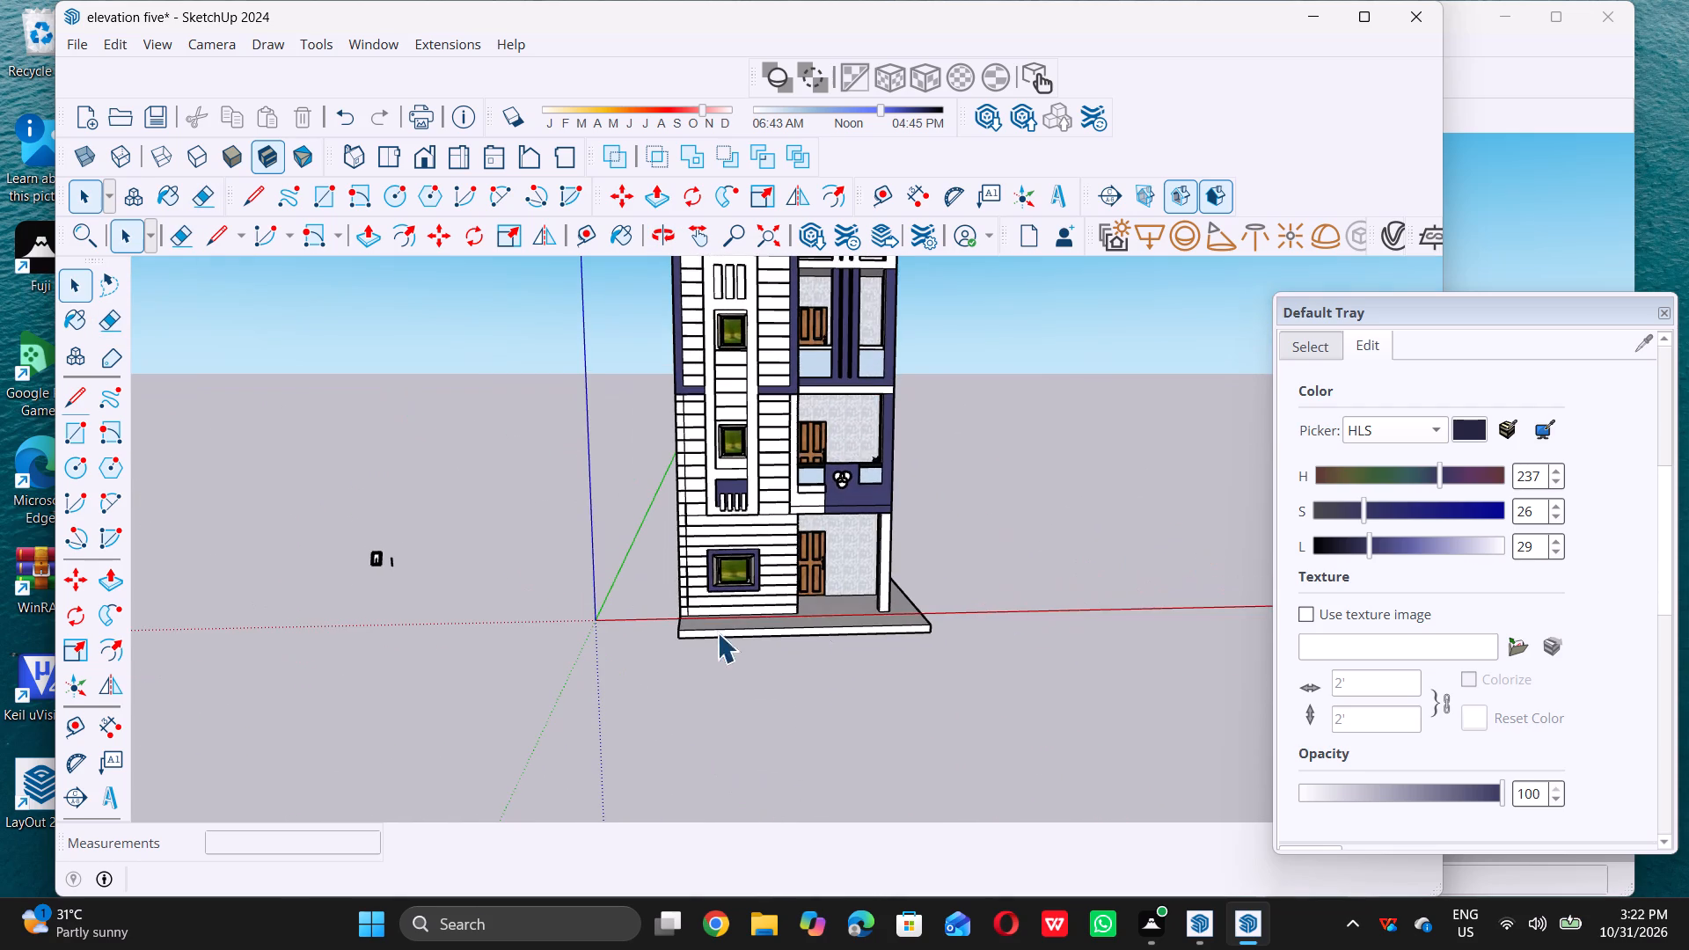
{"action": "scroll", "coordinate": [577, 643], "scroll_direction": "up", "scroll_amount": 5}
{"action": "middle_click_drag", "start_coordinate": [628, 652], "coordinate": [1113, 627]}
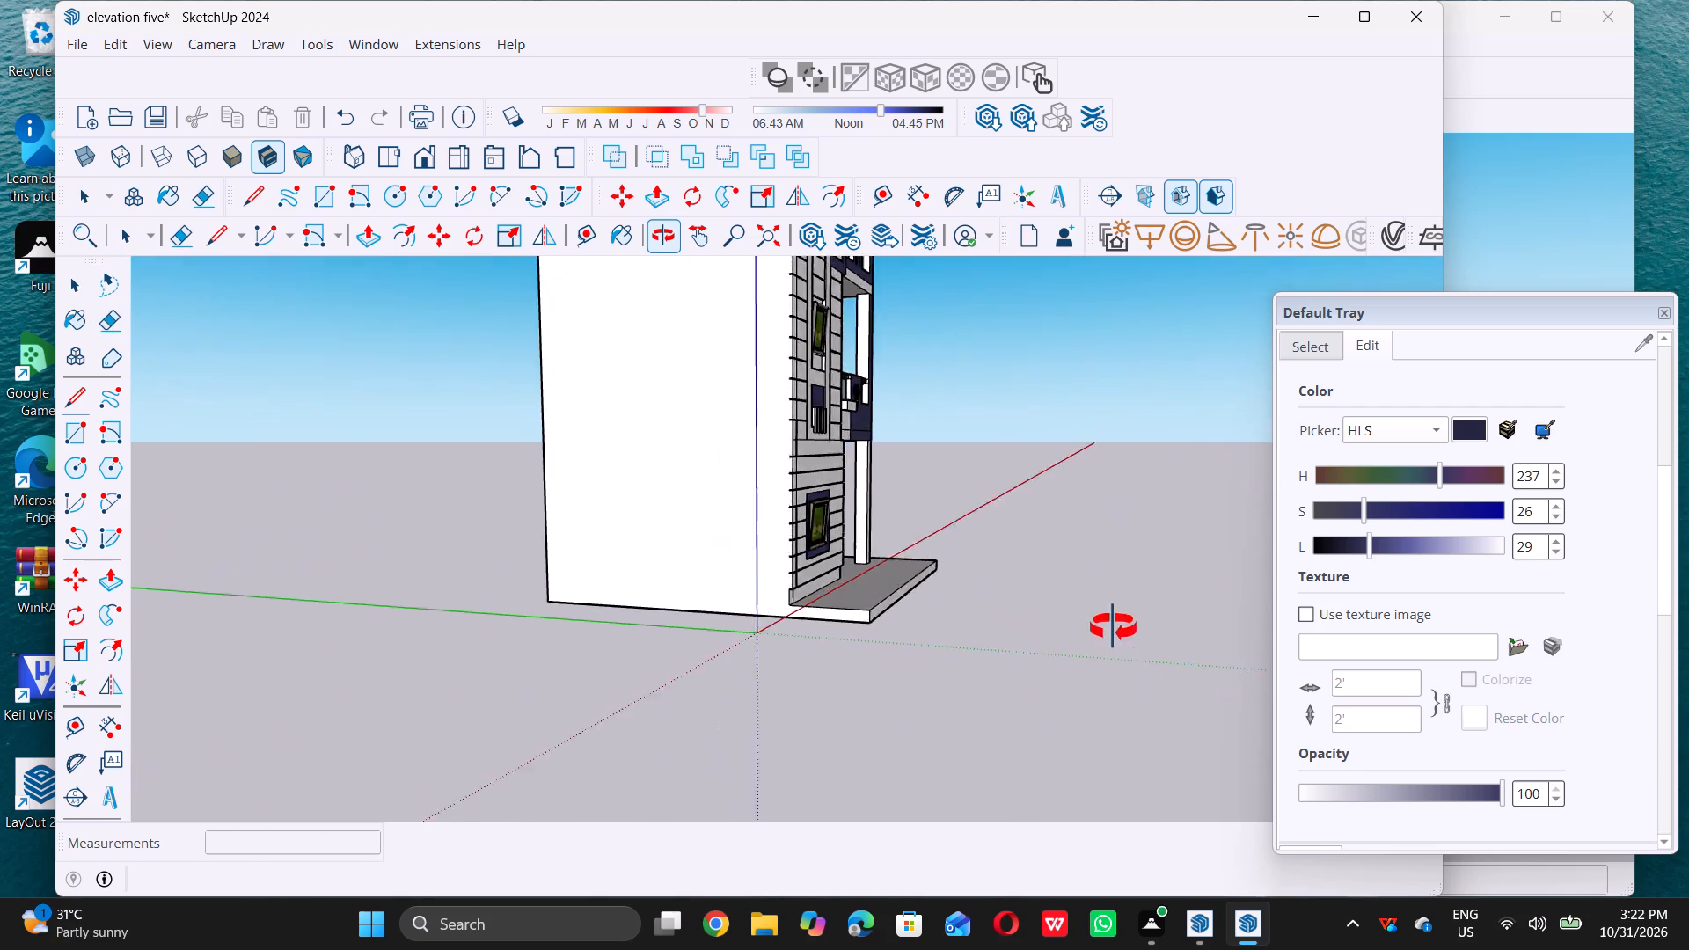
{"action": "middle_click_drag", "start_coordinate": [1113, 627], "coordinate": [1231, 615]}
{"action": "middle_click", "coordinate": [1231, 615]}
{"action": "middle_click_drag", "start_coordinate": [778, 566], "coordinate": [773, 584]}
{"action": "scroll", "coordinate": [767, 596], "scroll_direction": "up", "scroll_amount": 4}
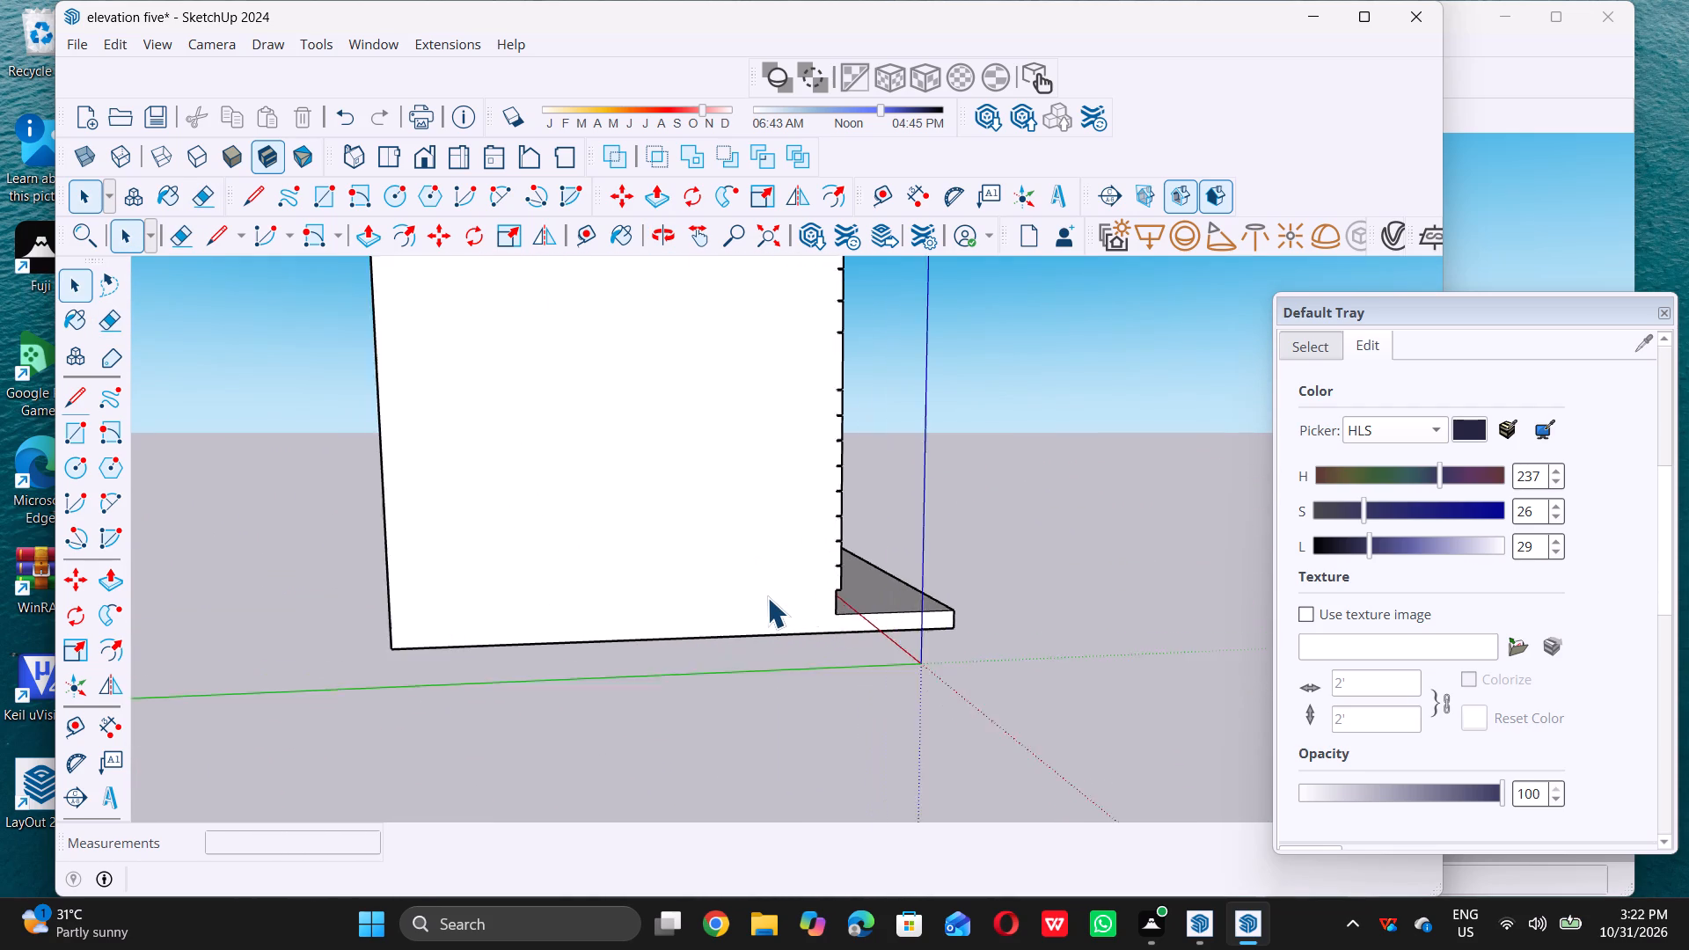
{"action": "scroll", "coordinate": [767, 597], "scroll_direction": "up", "scroll_amount": 6}
{"action": "key", "text": "l"}
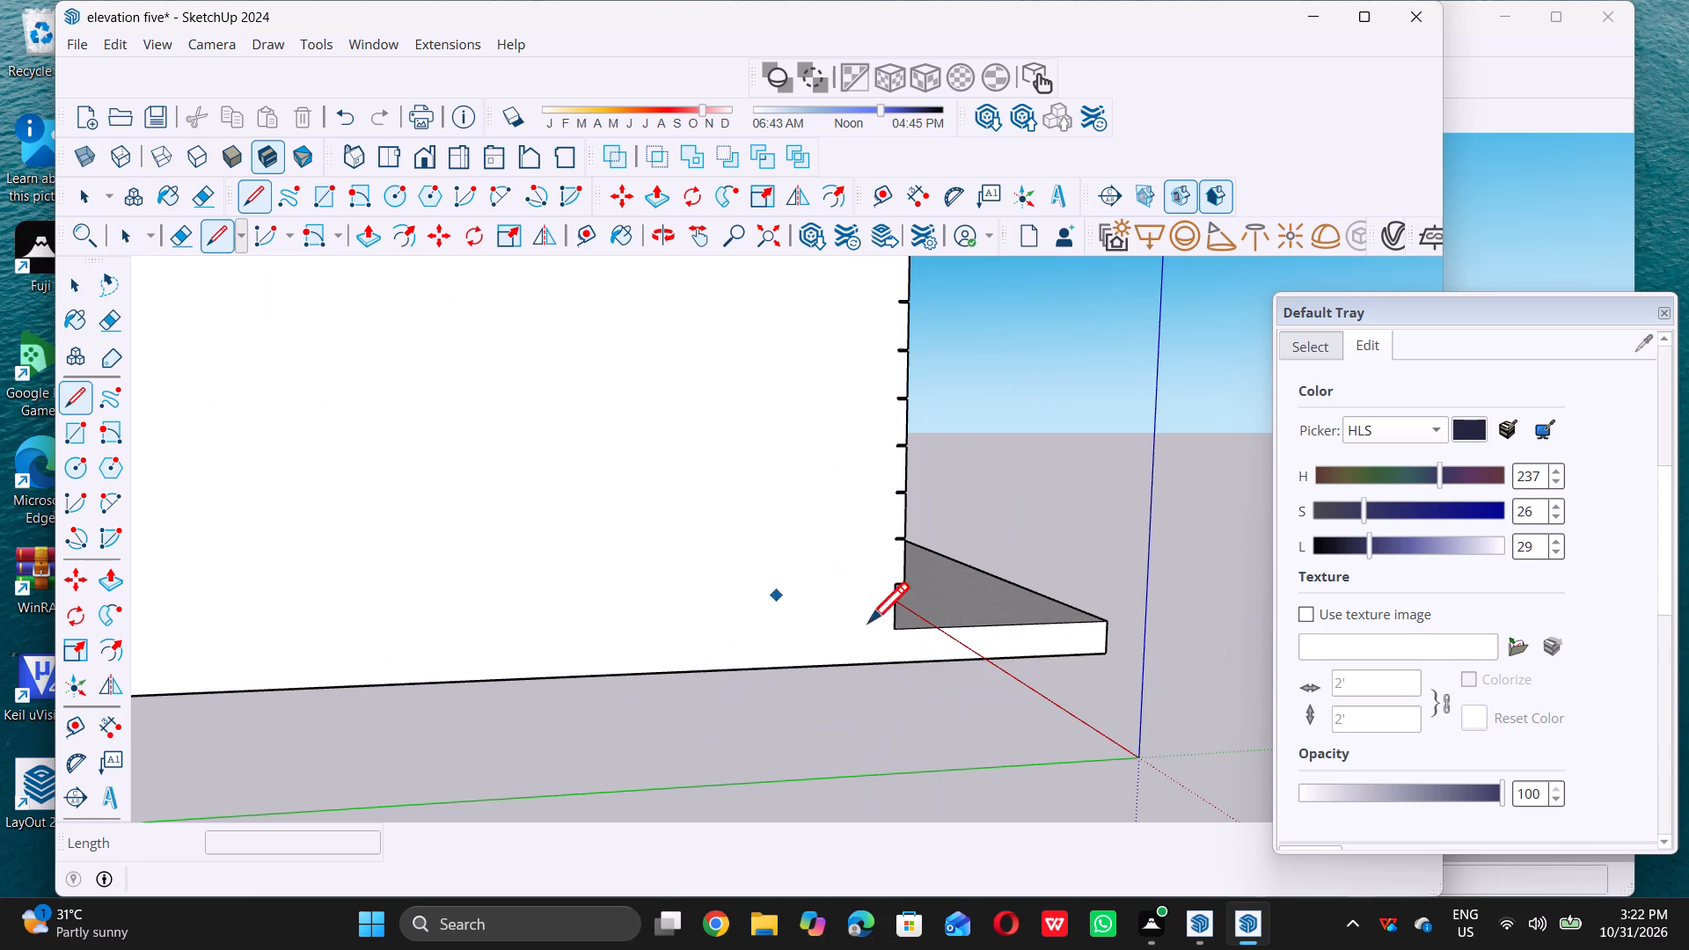
{"action": "left_click", "coordinate": [896, 632]}
{"action": "scroll", "coordinate": [901, 627], "scroll_direction": "down", "scroll_amount": 4}
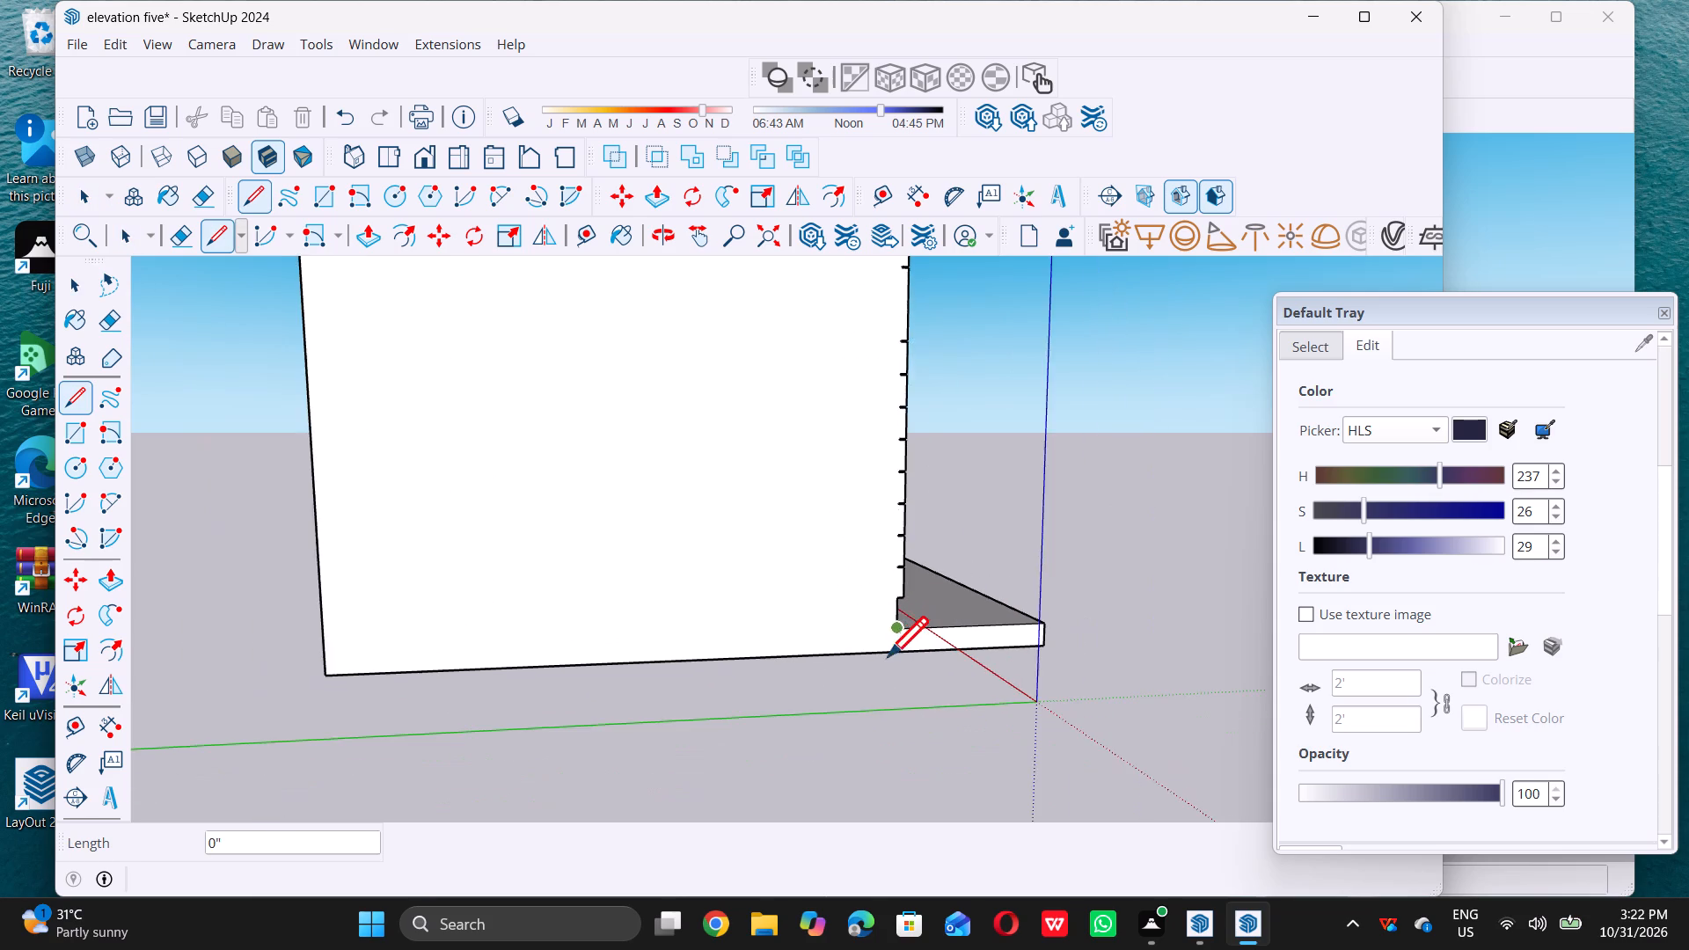
{"action": "scroll", "coordinate": [888, 656], "scroll_direction": "down", "scroll_amount": 1}
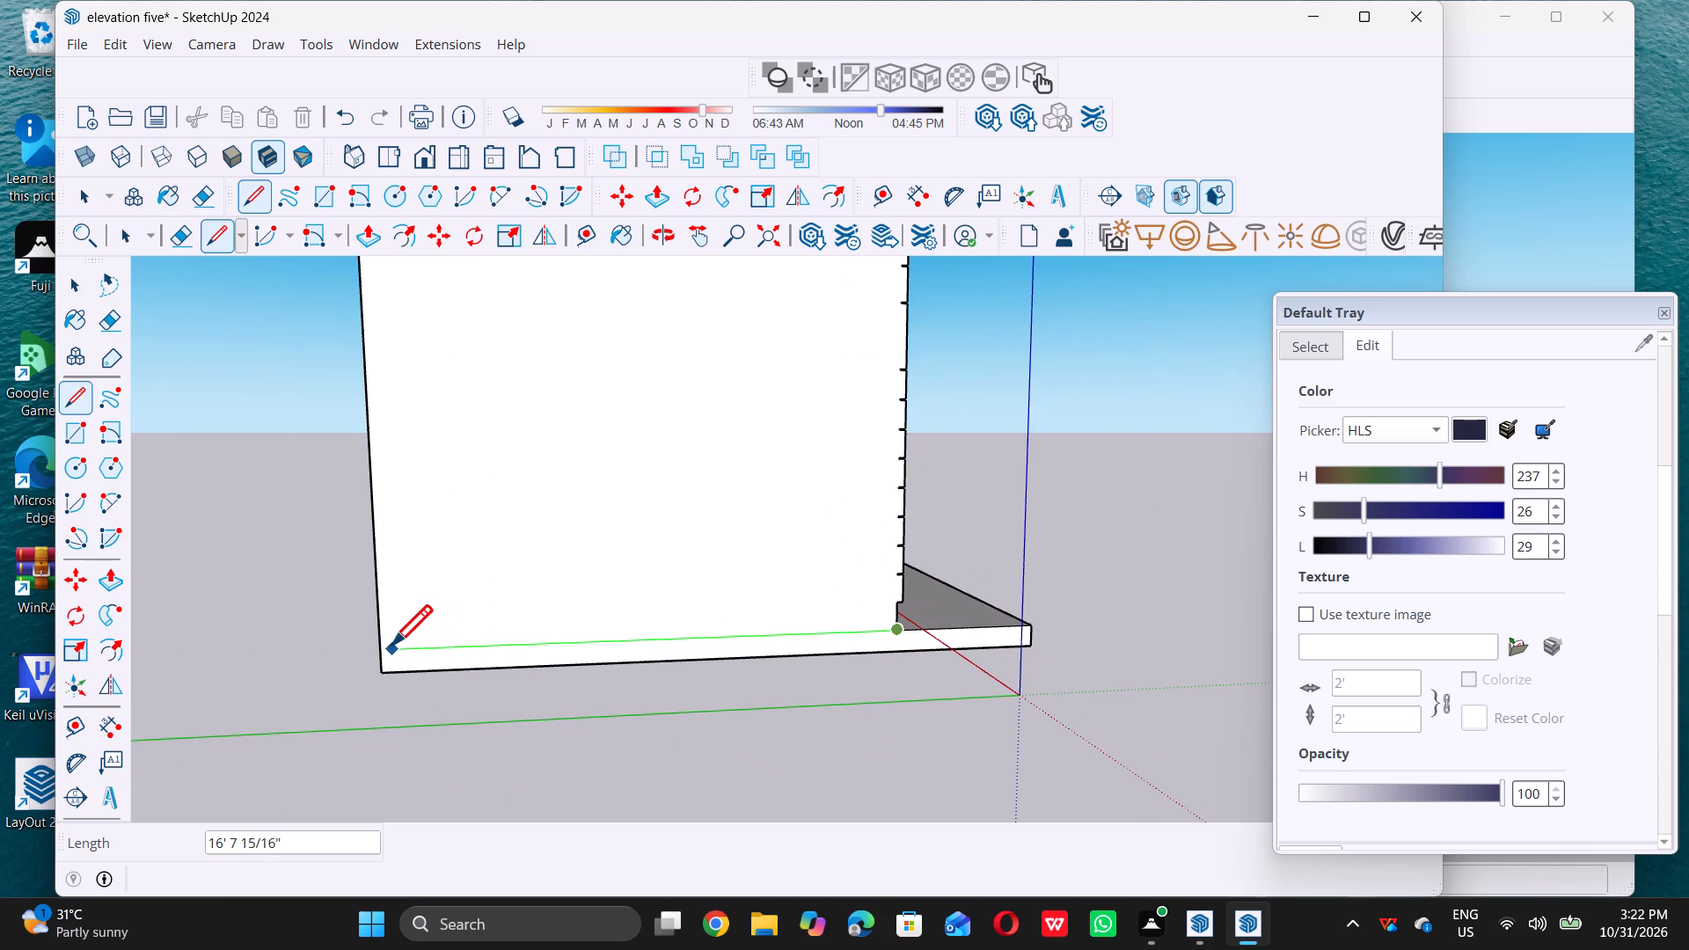
{"action": "left_click", "coordinate": [384, 647]}
{"action": "key", "text": "space"}
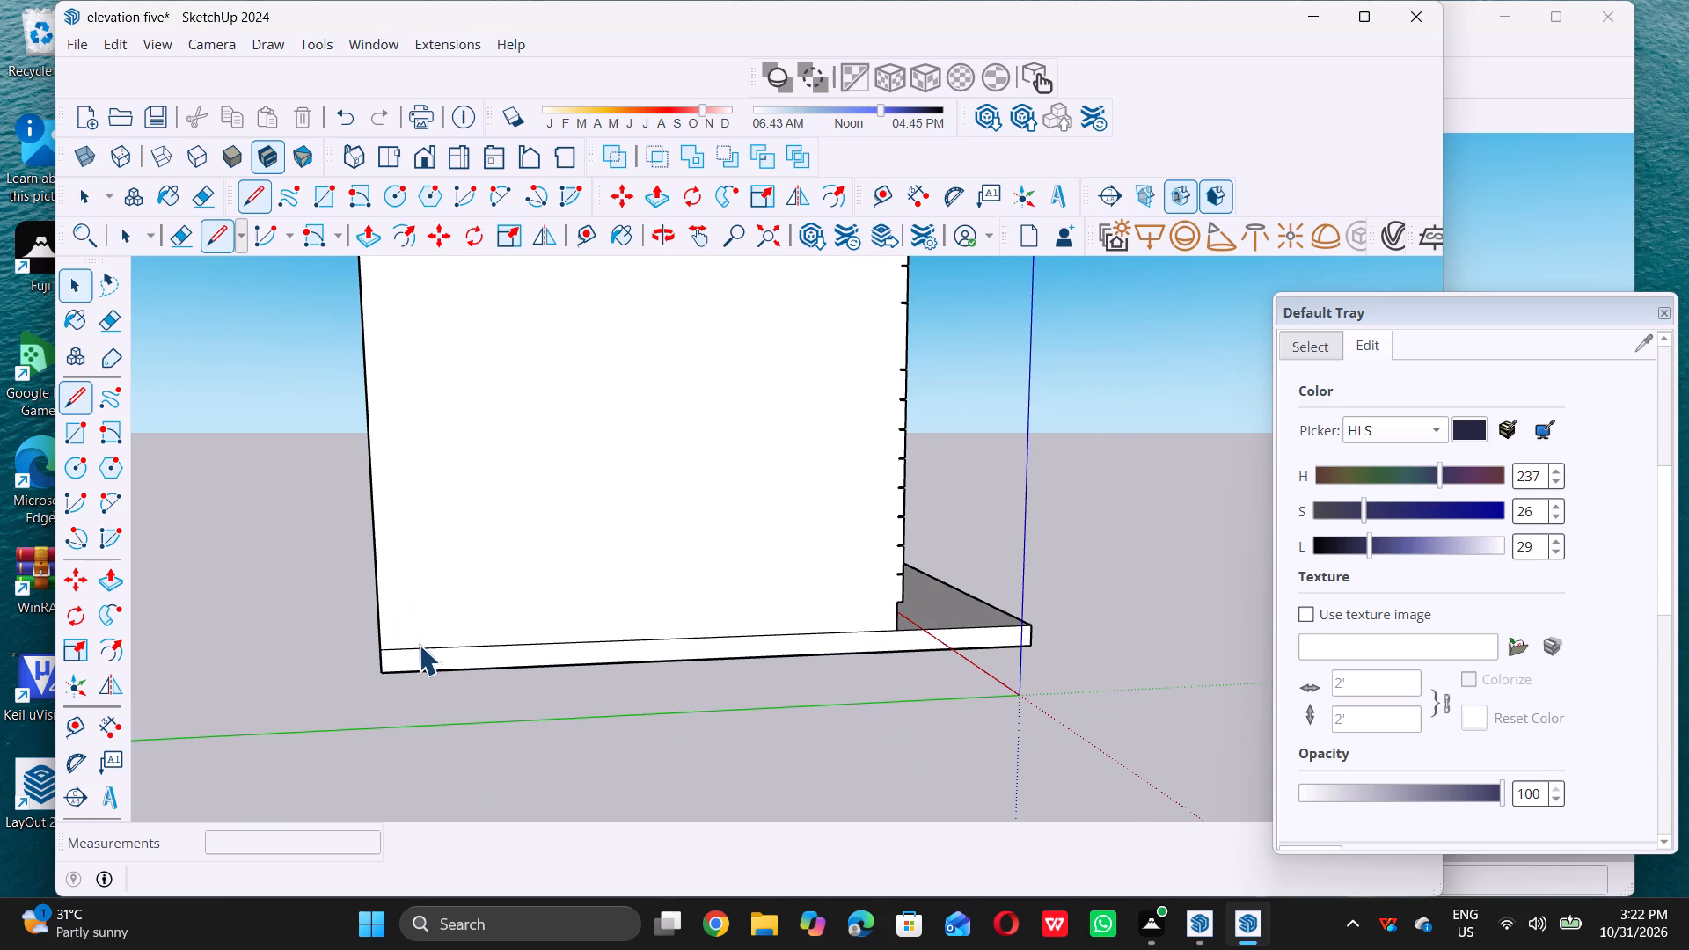
Push/Pull the slab's long edge face on the blank wall side outward 4'.
{"action": "scroll", "coordinate": [647, 617], "scroll_direction": "down", "scroll_amount": 6}
{"action": "middle_click_drag", "start_coordinate": [855, 638], "coordinate": [552, 712]}
{"action": "scroll", "coordinate": [778, 692], "scroll_direction": "up", "scroll_amount": 6}
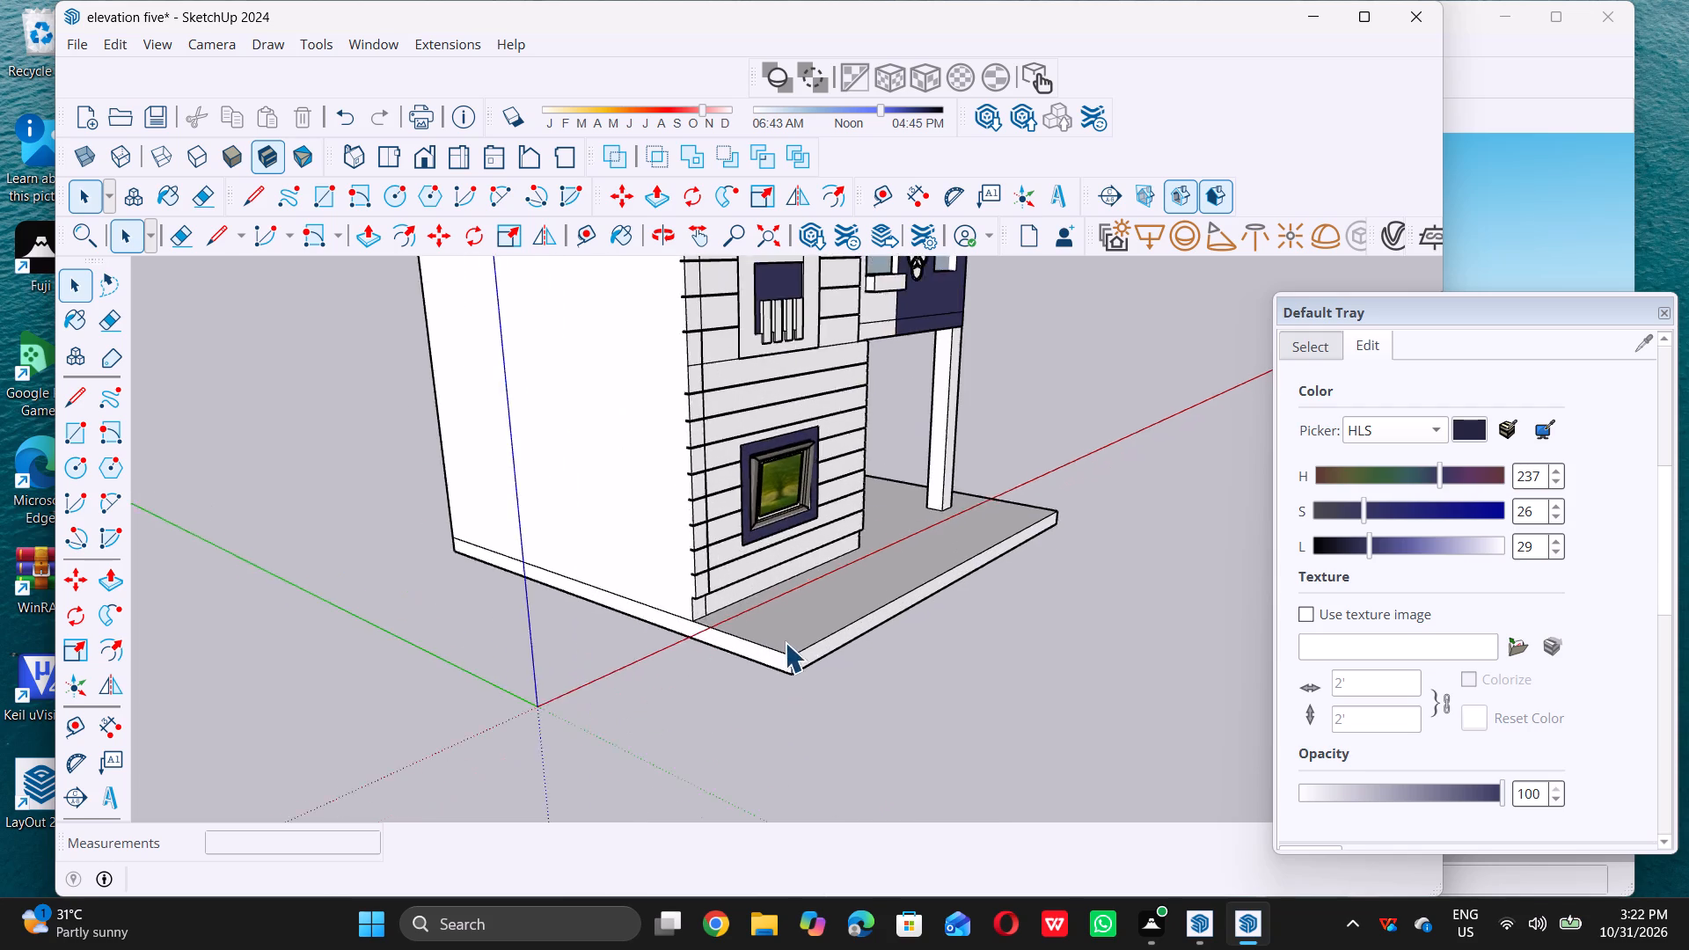
{"action": "scroll", "coordinate": [786, 639], "scroll_direction": "down", "scroll_amount": 3}
{"action": "middle_click_drag", "start_coordinate": [785, 651], "coordinate": [675, 740]}
{"action": "scroll", "coordinate": [681, 686], "scroll_direction": "up", "scroll_amount": 9}
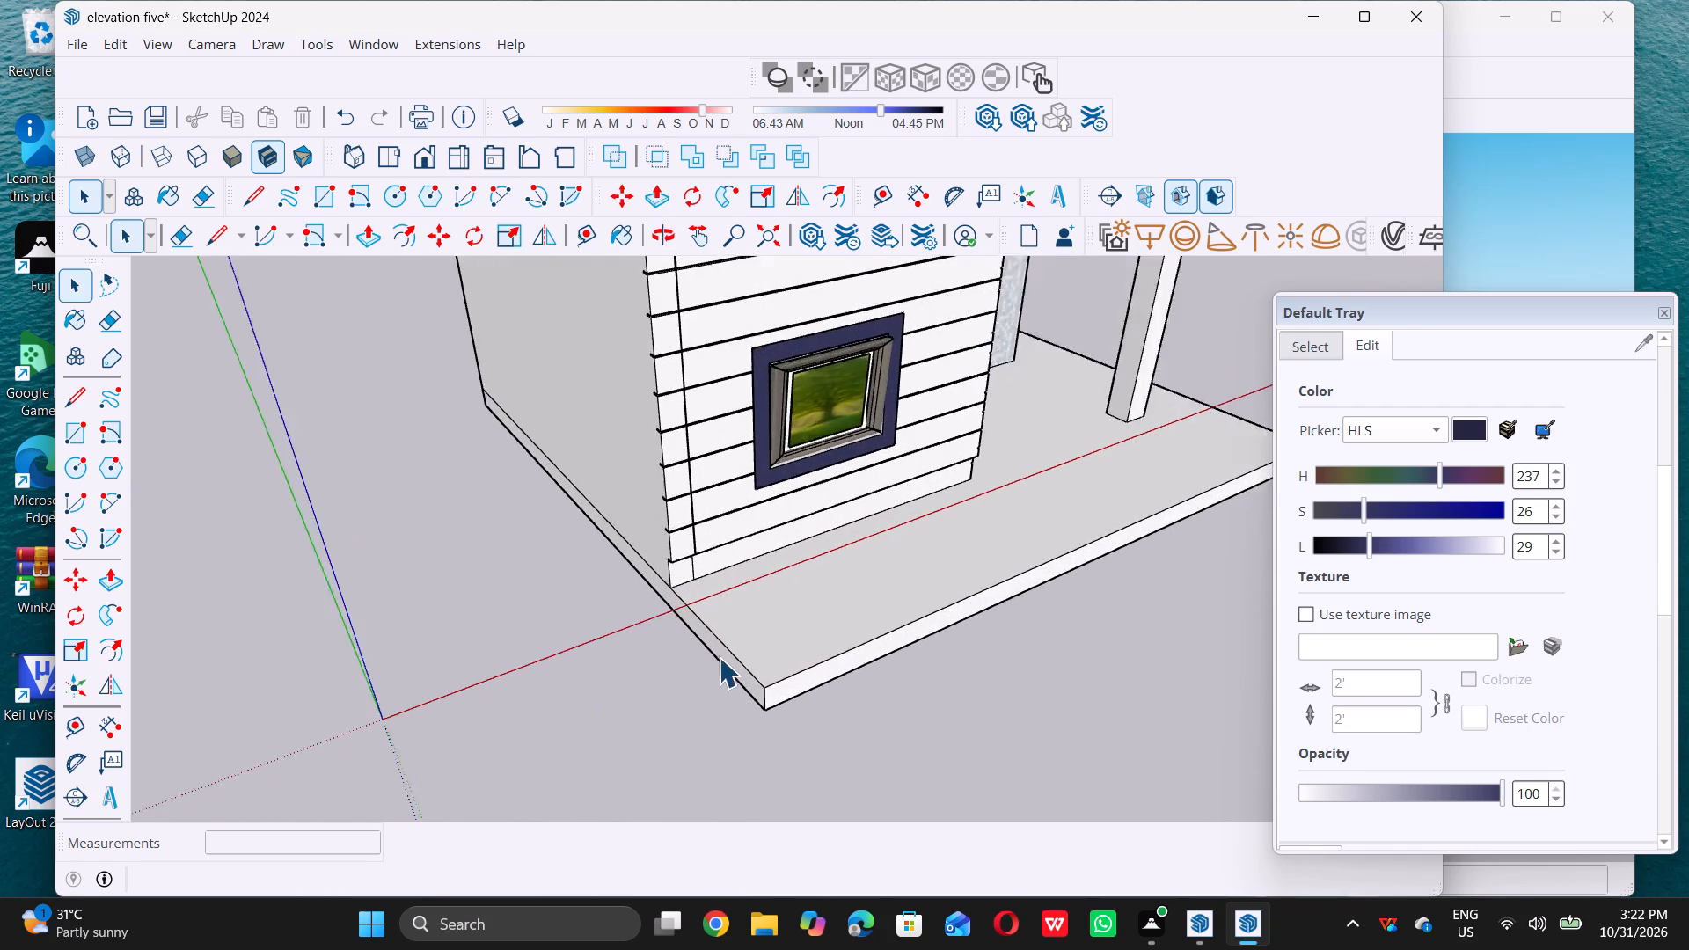
{"action": "scroll", "coordinate": [724, 654], "scroll_direction": "up", "scroll_amount": 7}
{"action": "left_click", "coordinate": [728, 663]}
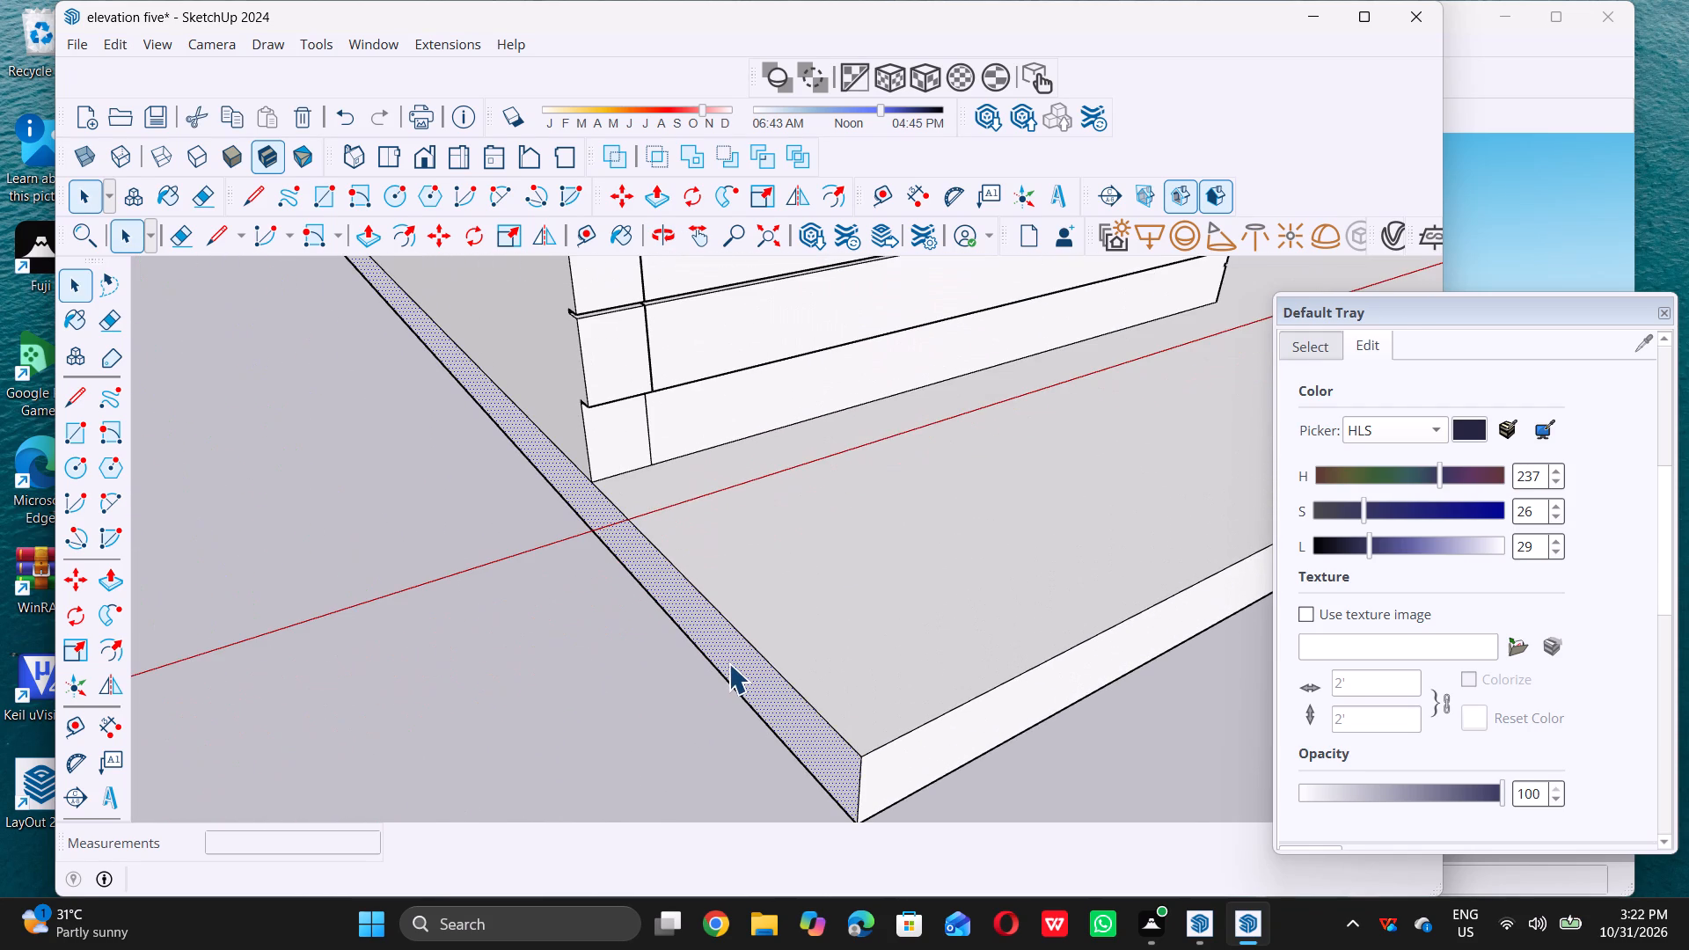
{"action": "key", "text": "p"}
{"action": "left_click", "coordinate": [735, 661]}
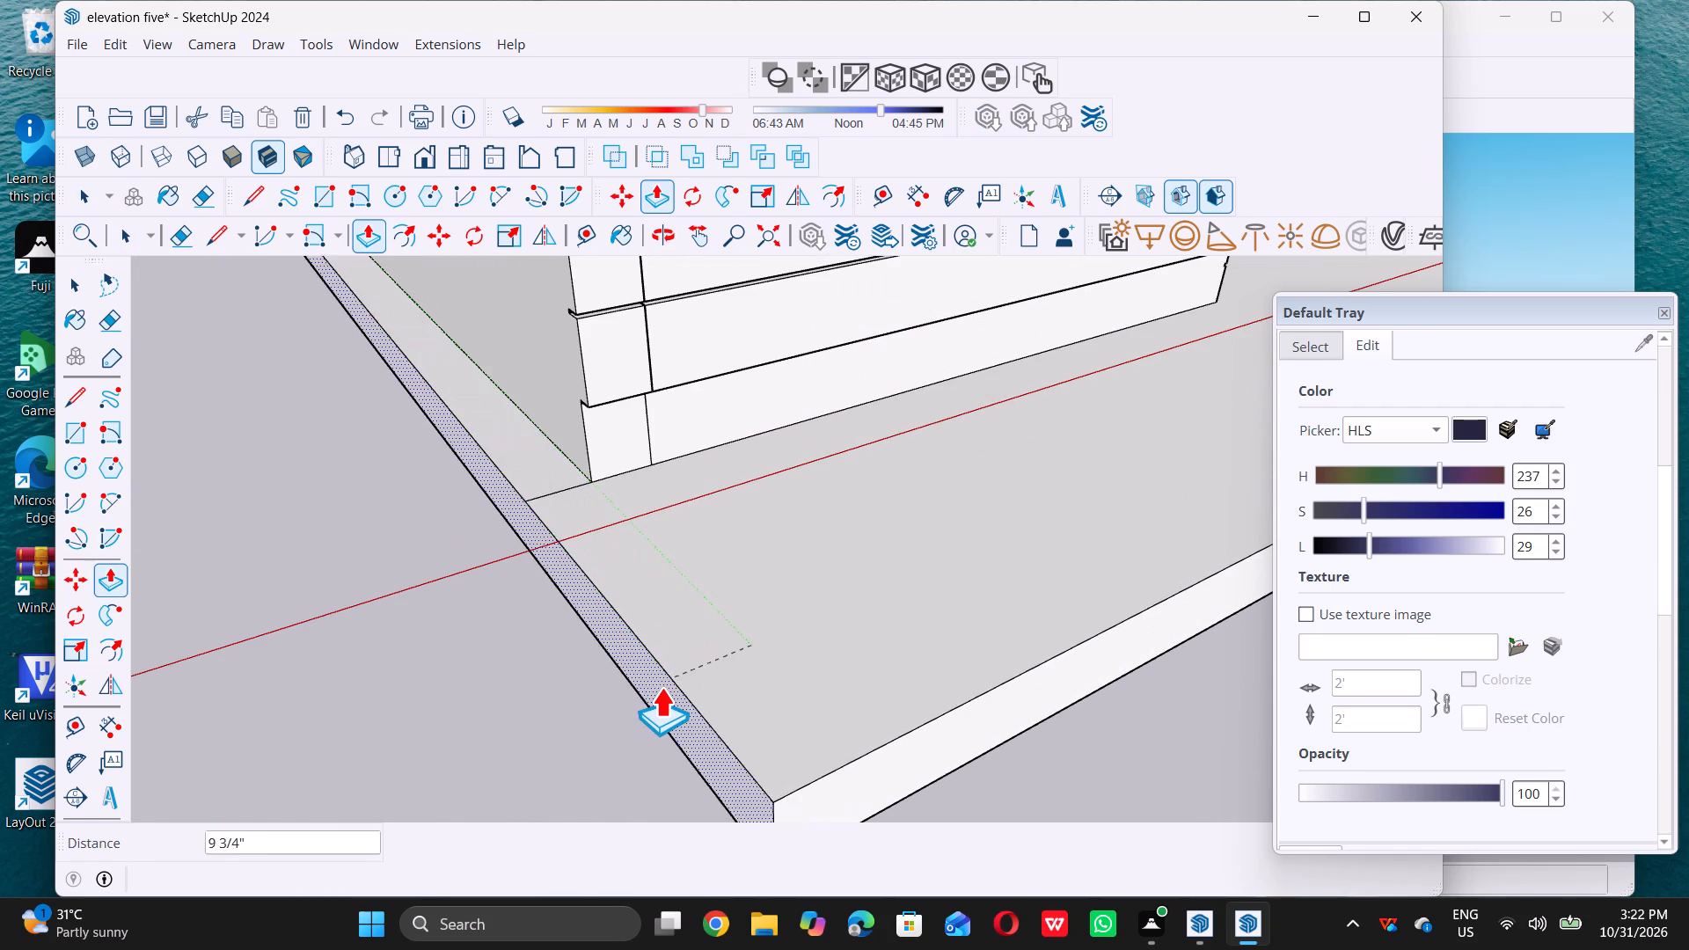
{"action": "scroll", "coordinate": [662, 688], "scroll_direction": "down", "scroll_amount": 15}
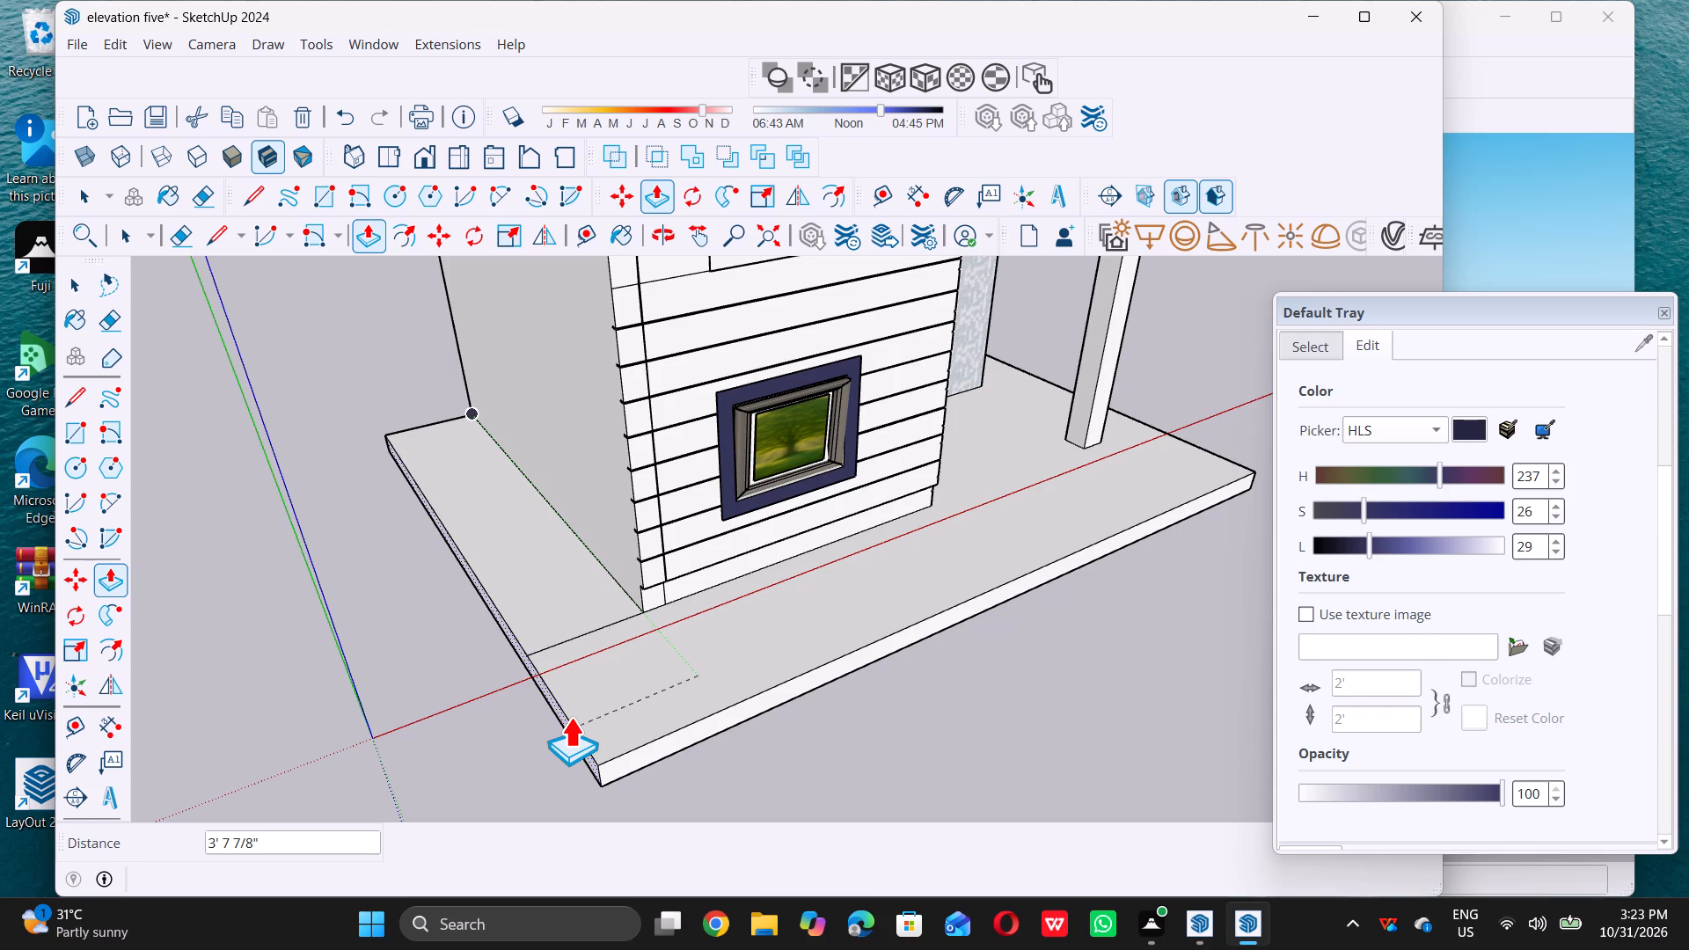
{"action": "type", "text": "4'"}
{"action": "key", "text": "Return"}
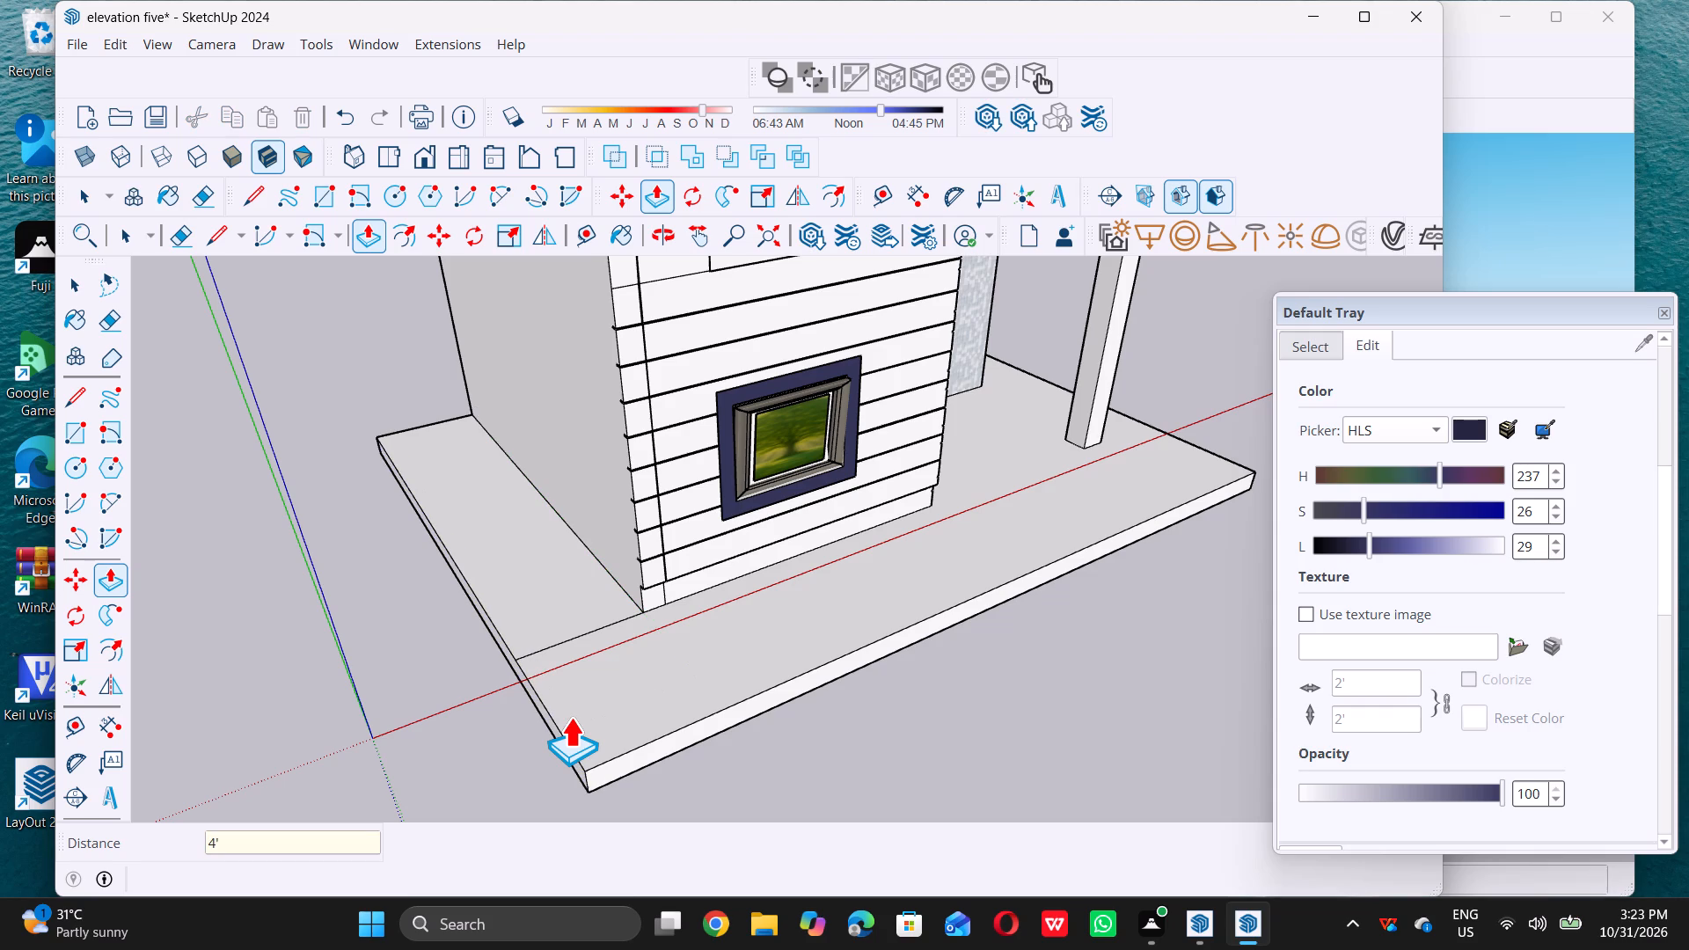
{"action": "key", "text": "space"}
Erase the leftover line on top of the slab at the corner between the blank side wall and the window facade.
{"action": "scroll", "coordinate": [628, 645], "scroll_direction": "down", "scroll_amount": 13}
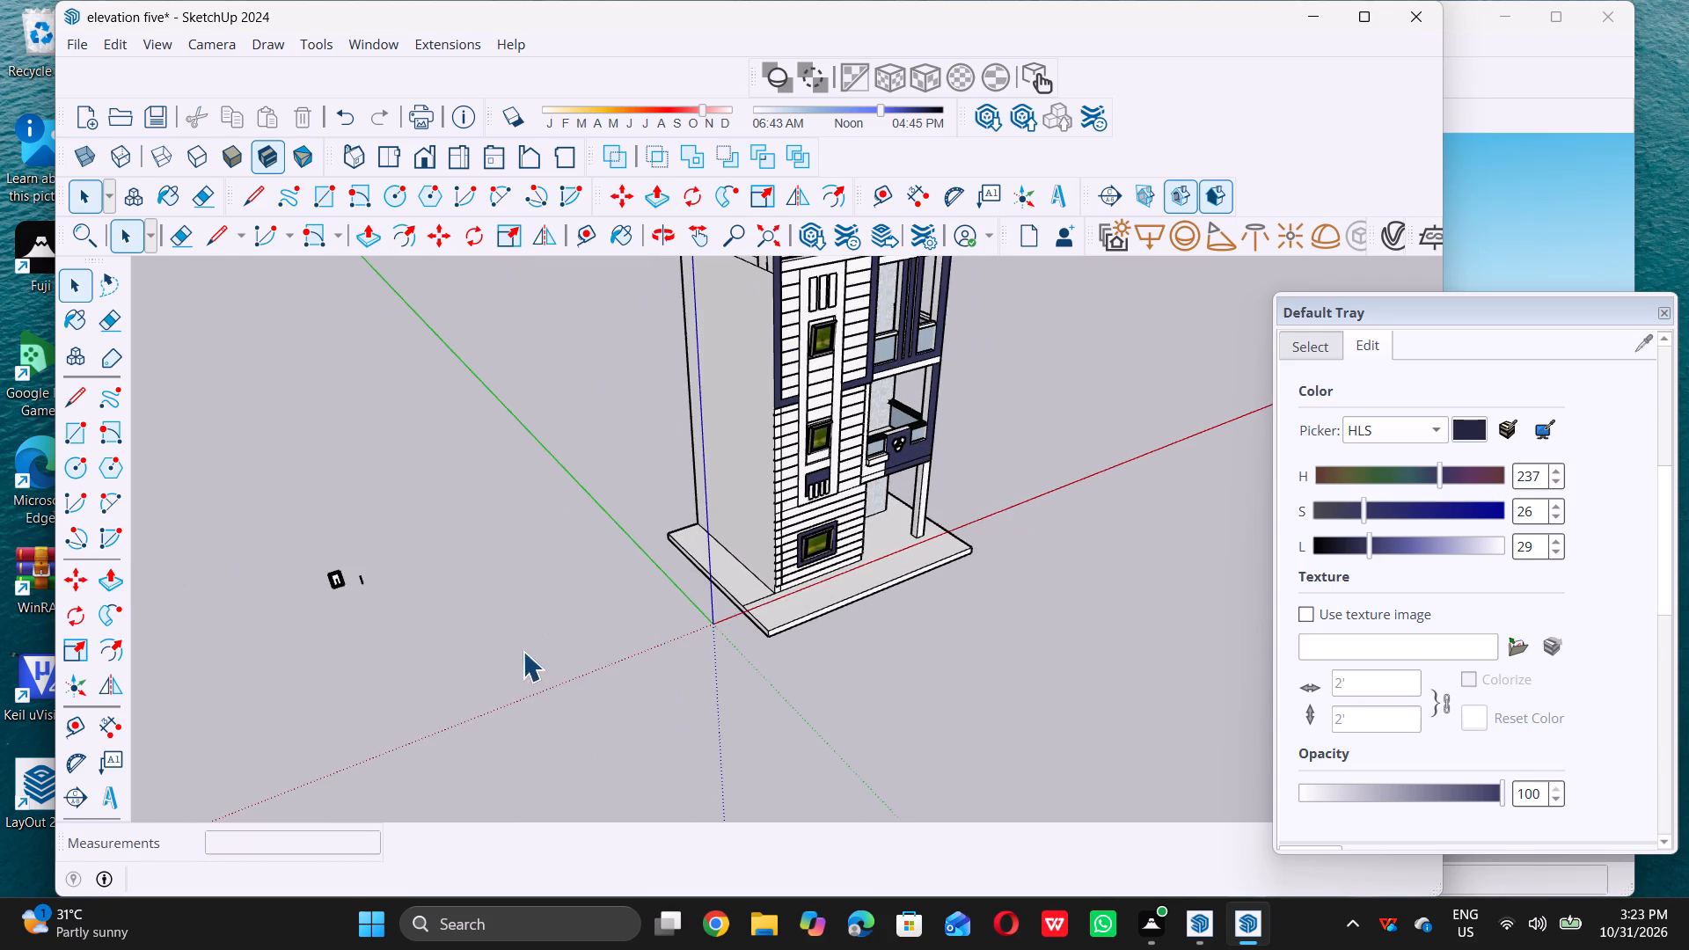
{"action": "middle_click_drag", "start_coordinate": [667, 682], "coordinate": [829, 662]}
{"action": "scroll", "coordinate": [830, 660], "scroll_direction": "up", "scroll_amount": 7}
{"action": "scroll", "coordinate": [757, 614], "scroll_direction": "up", "scroll_amount": 4}
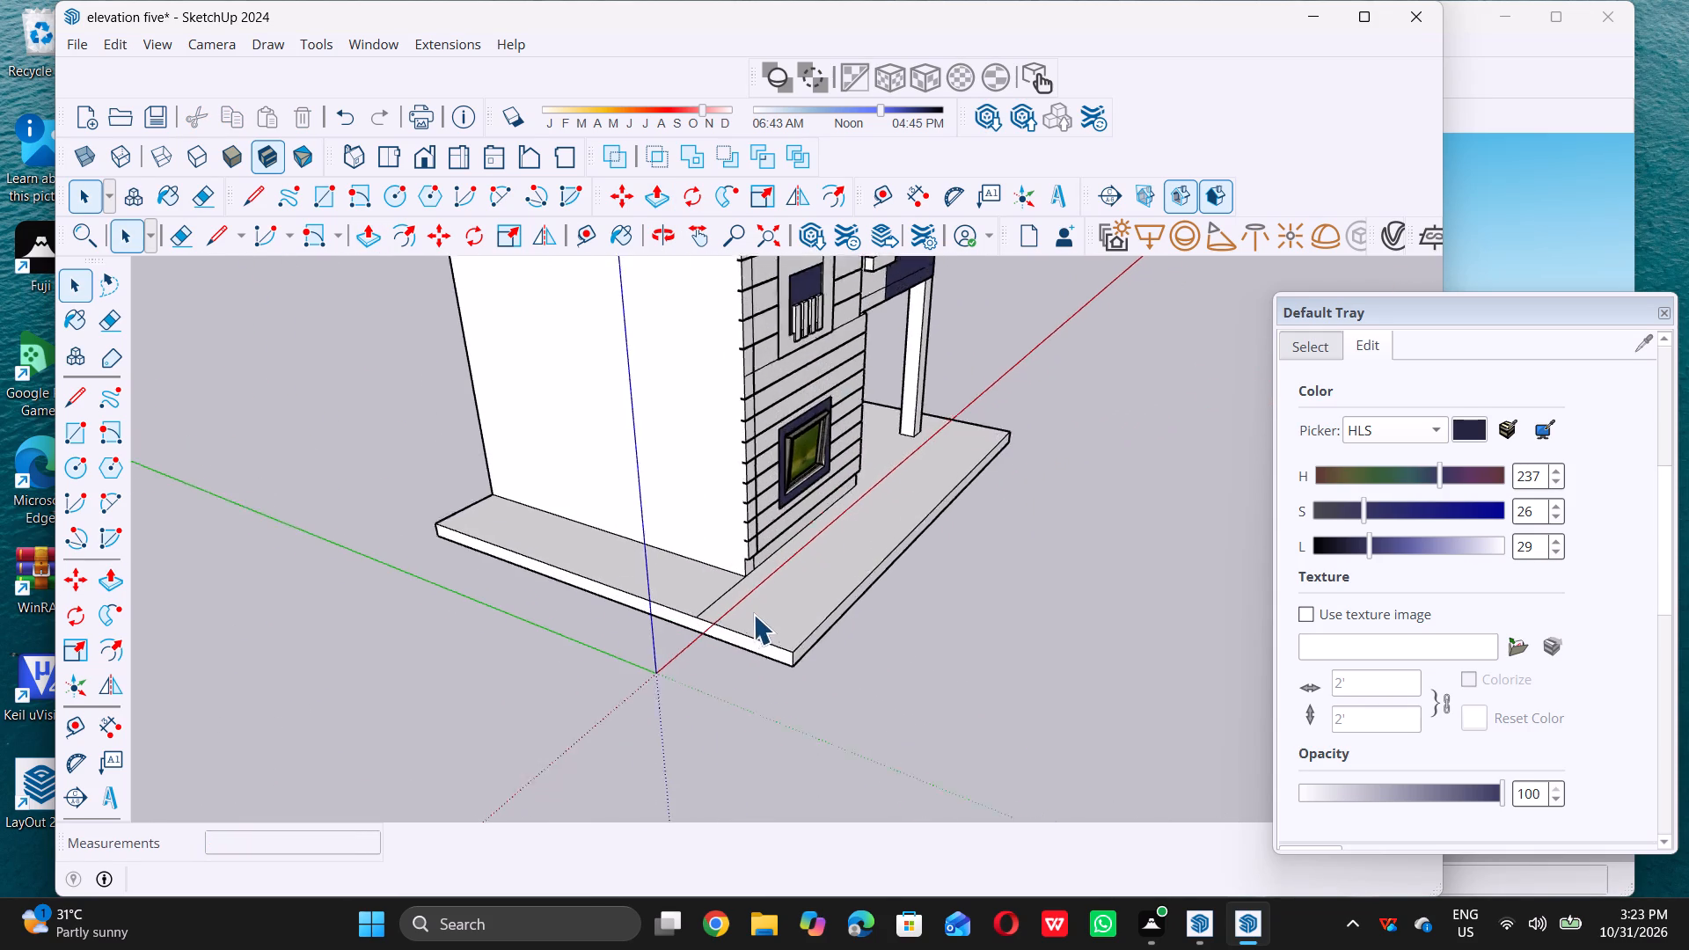
{"action": "key", "text": "e"}
{"action": "scroll", "coordinate": [709, 607], "scroll_direction": "up", "scroll_amount": 5}
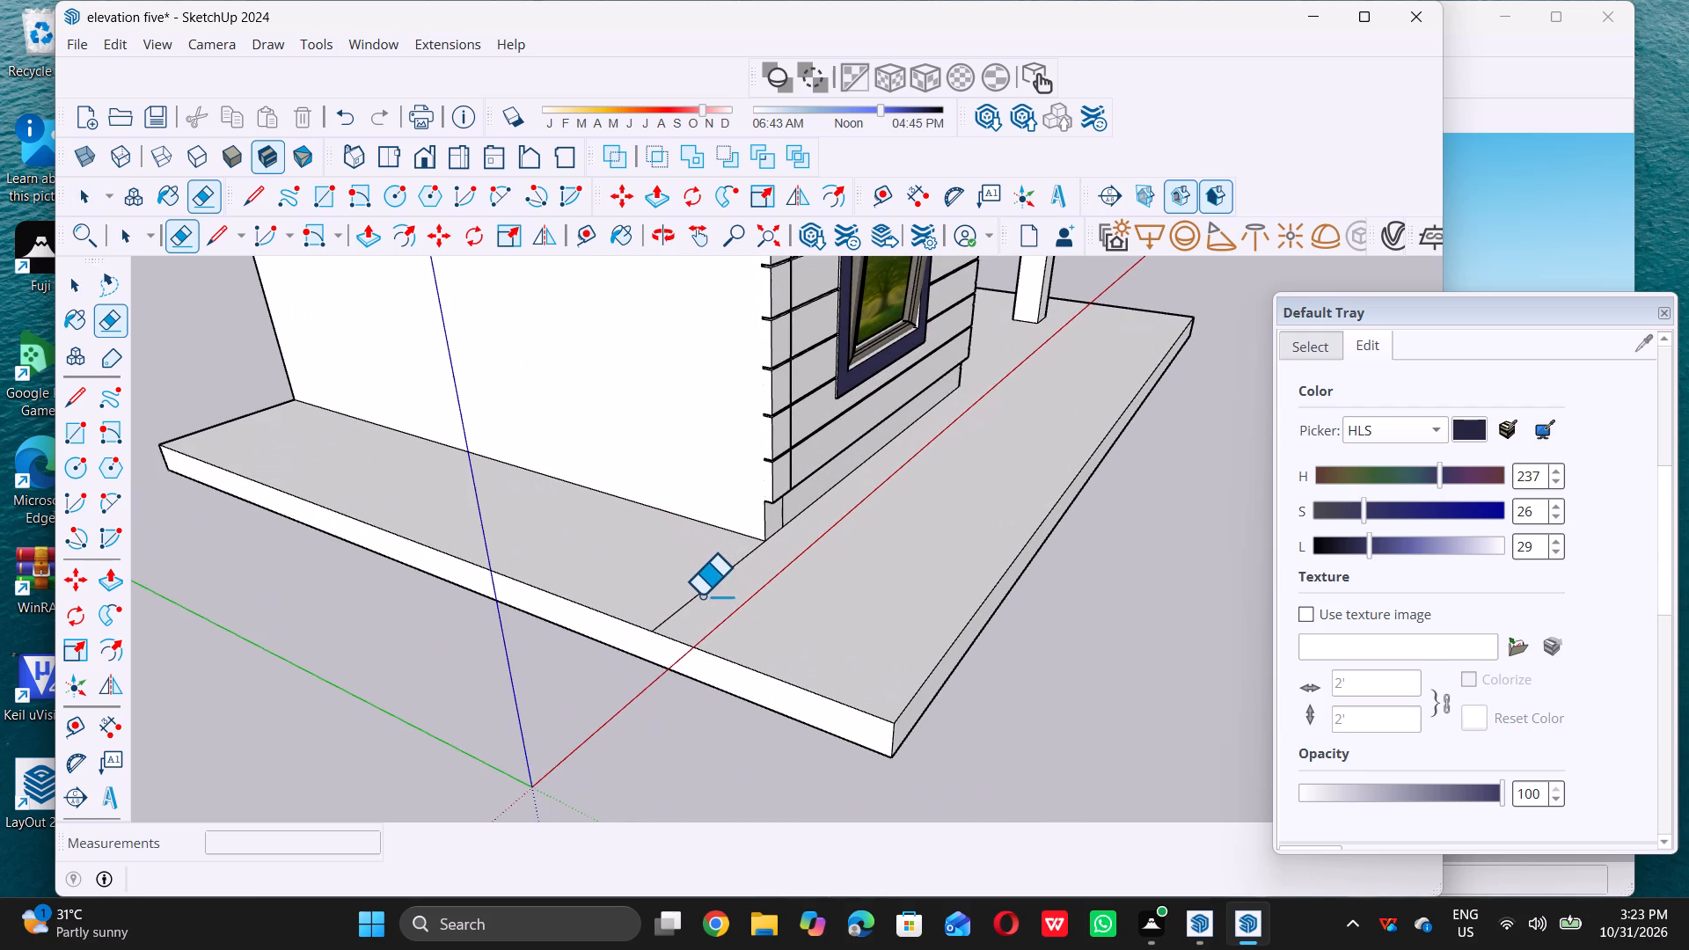
{"action": "left_click", "coordinate": [703, 588]}
{"action": "key", "text": "space"}
Place a guide line 9" inward from the slab's outer edge on the blank wall side, using the Tape Measure.
{"action": "scroll", "coordinate": [761, 625], "scroll_direction": "down", "scroll_amount": 2}
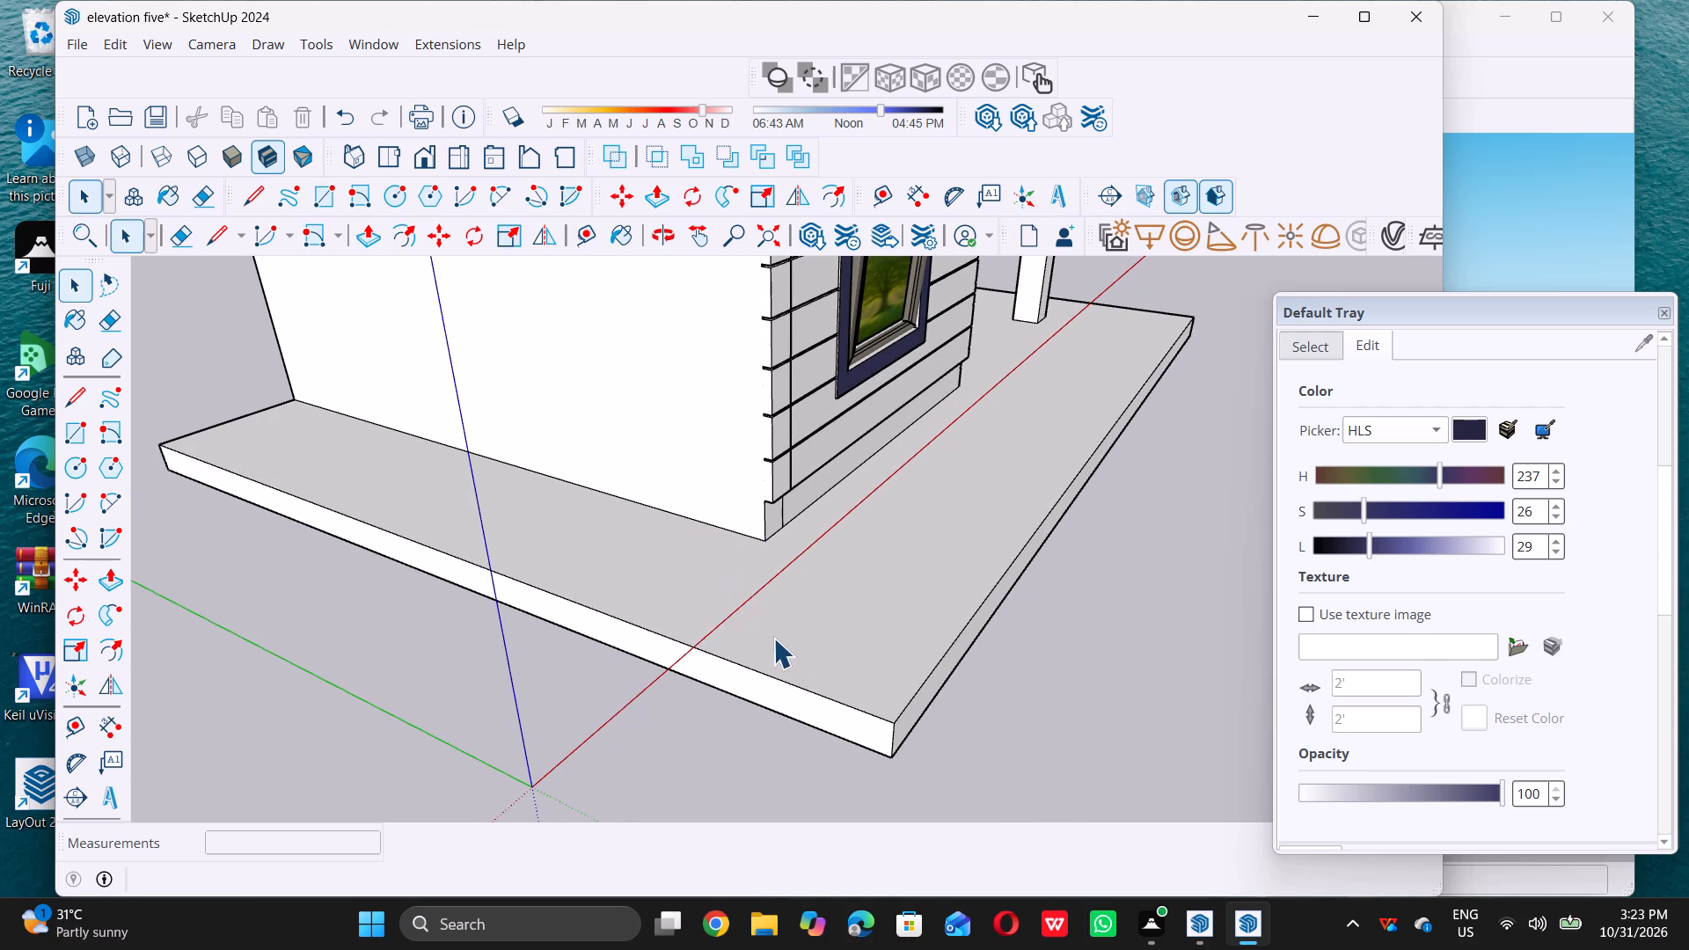
{"action": "scroll", "coordinate": [773, 638], "scroll_direction": "down", "scroll_amount": 13}
{"action": "middle_click_drag", "start_coordinate": [830, 633], "coordinate": [476, 714]}
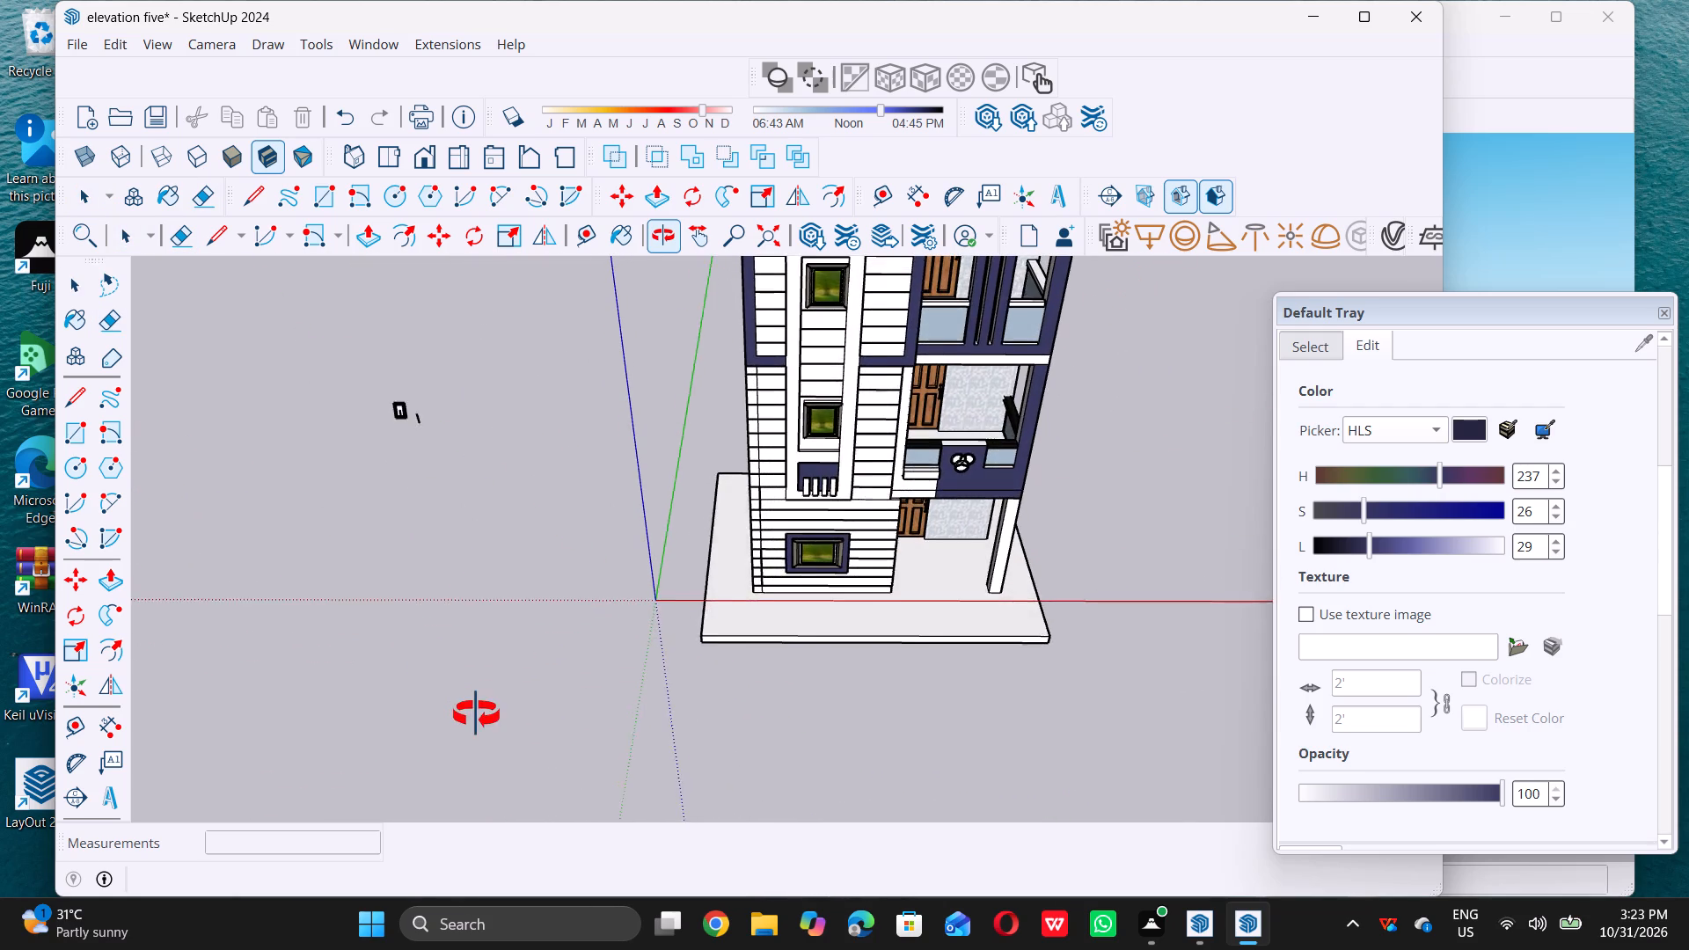
{"action": "middle_click_drag", "start_coordinate": [476, 714], "coordinate": [490, 719]}
{"action": "scroll", "coordinate": [749, 625], "scroll_direction": "up", "scroll_amount": 8}
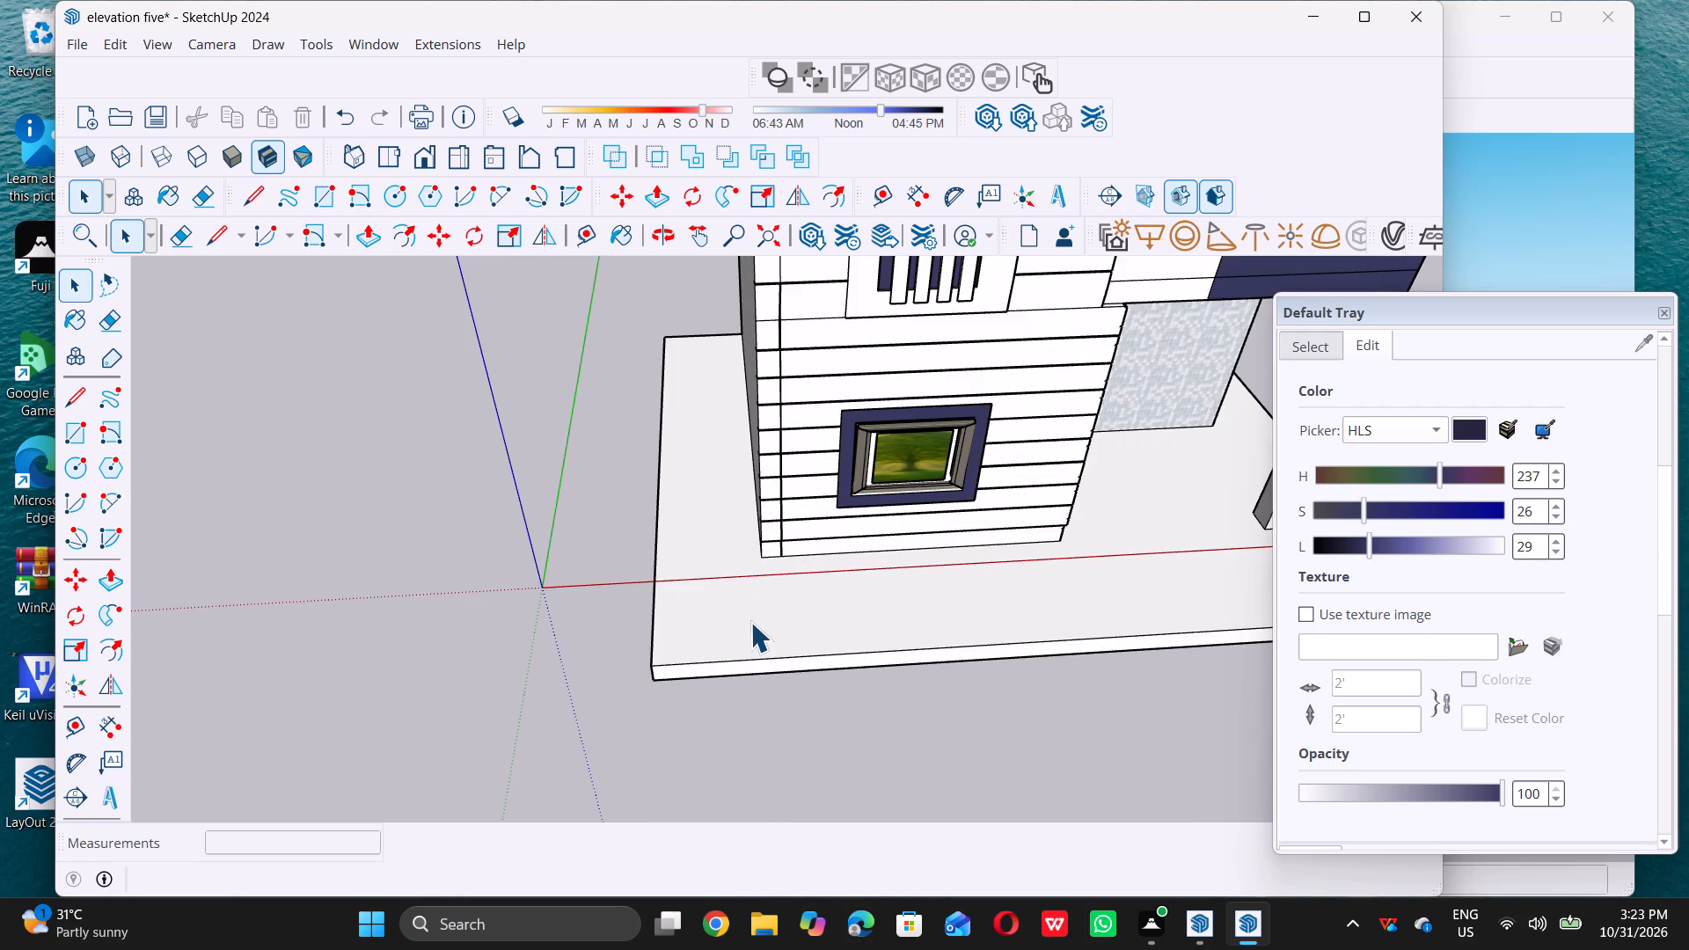
{"action": "key", "text": "t"}
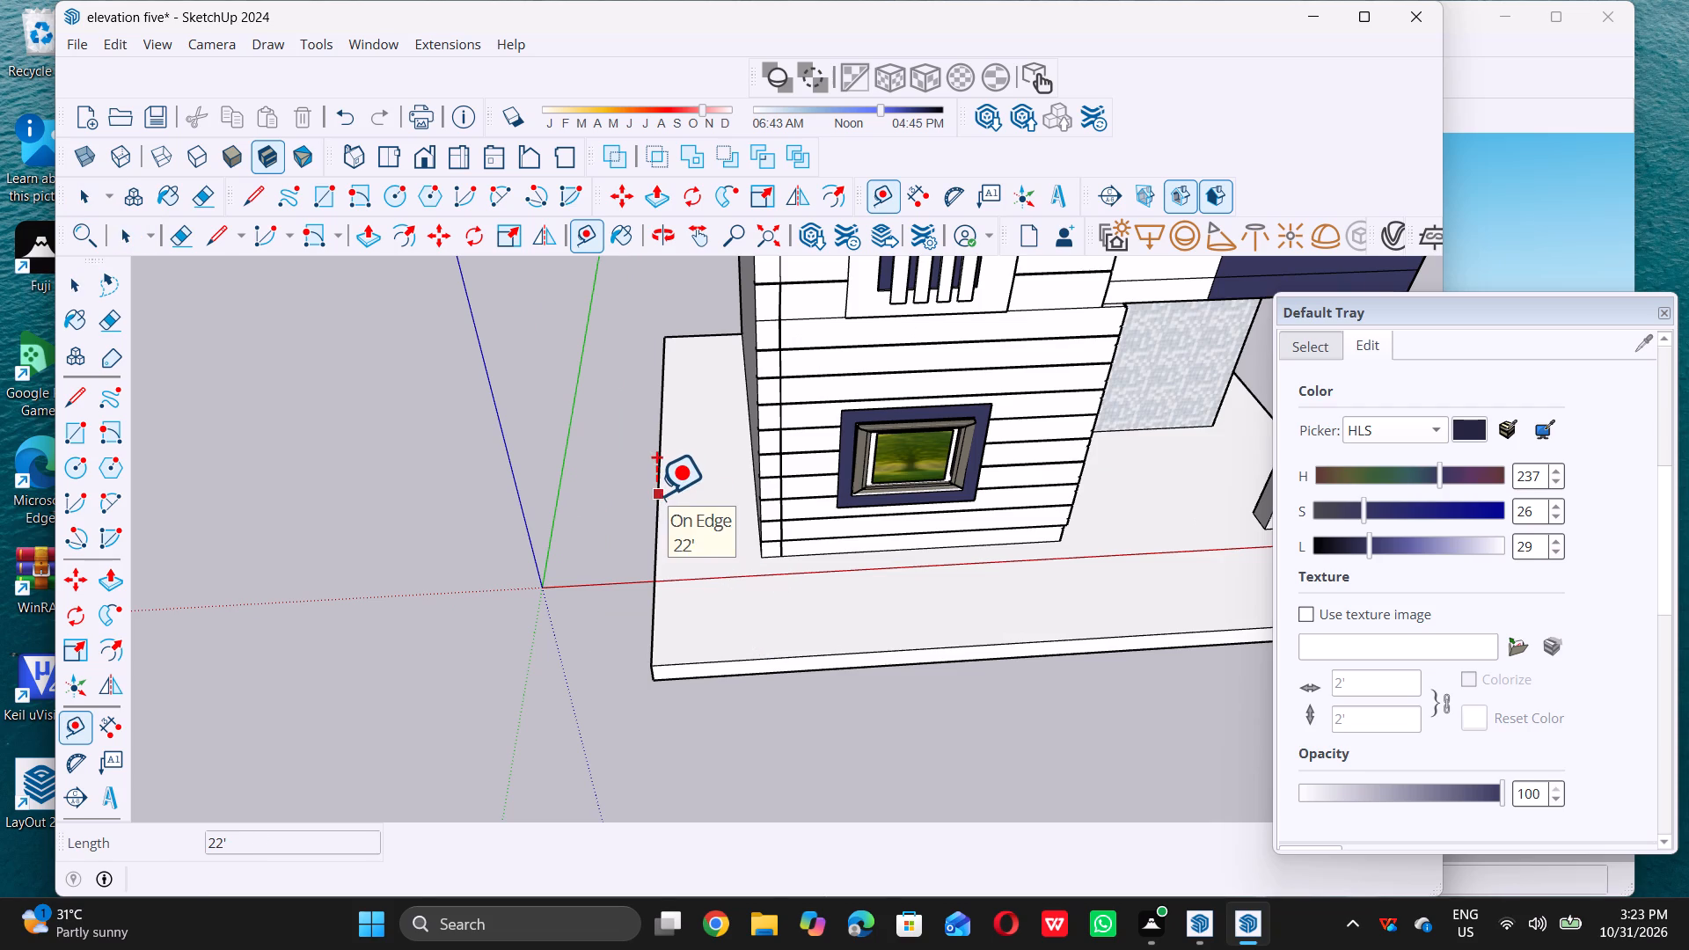
{"action": "left_click", "coordinate": [656, 494]}
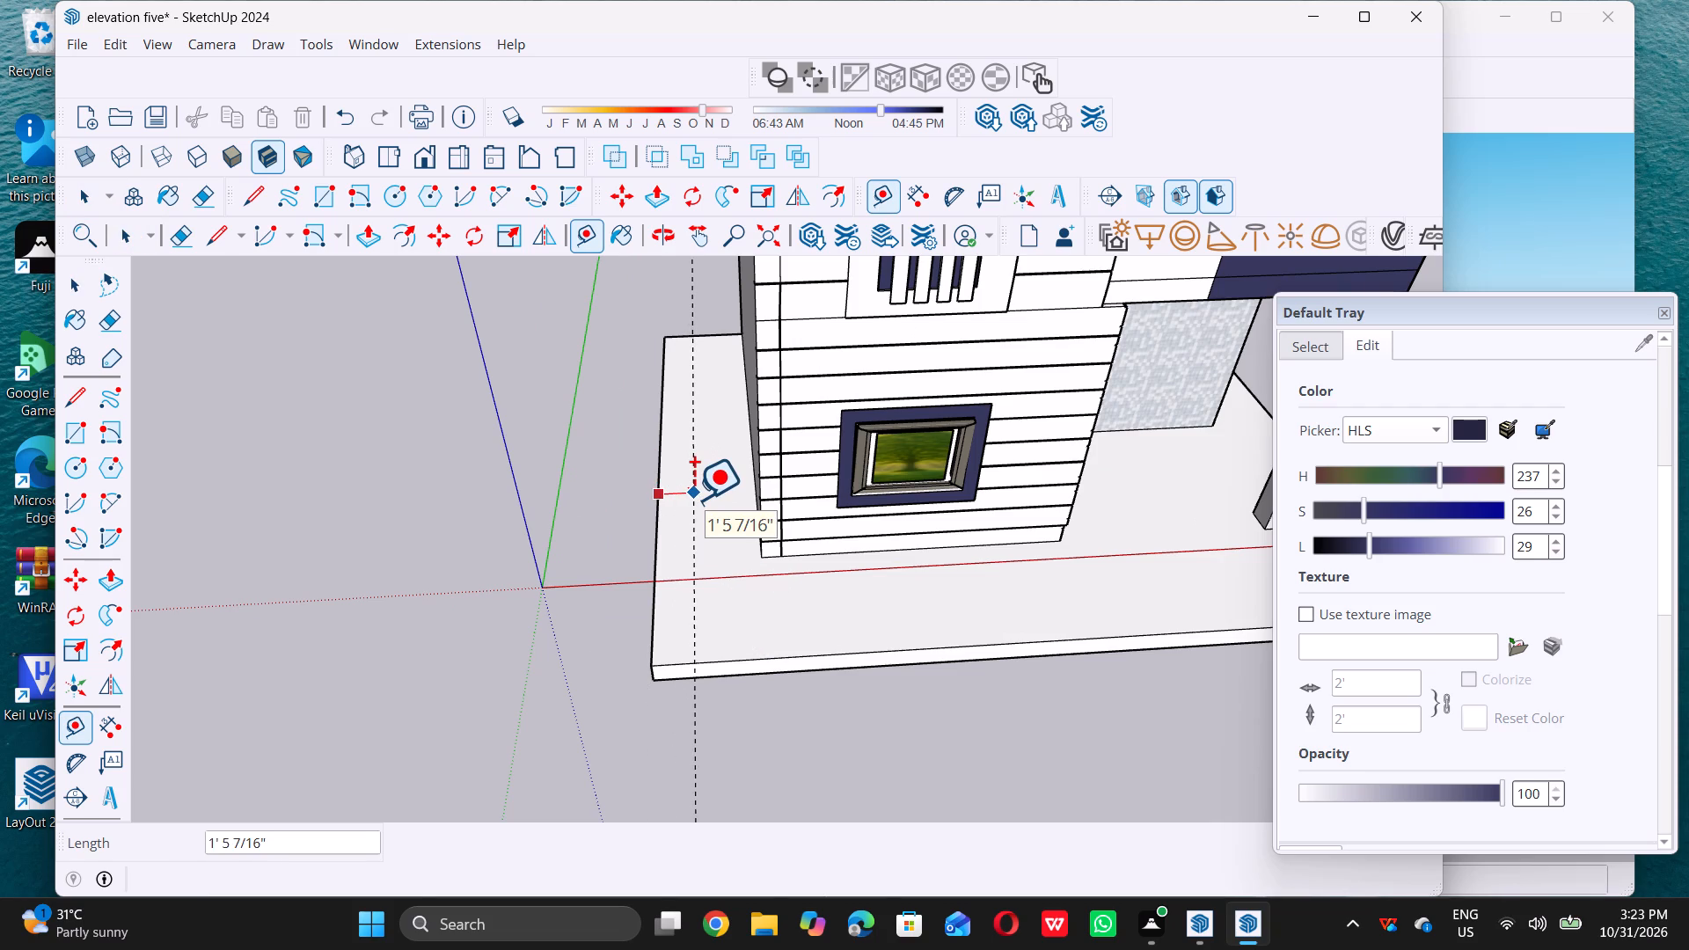
{"action": "key", "text": "9"}
{"action": "key", "text": "apostrophe"}
{"action": "key", "text": "BackSpace"}
{"action": "key", "text": "shift+quotedbl"}
{"action": "key", "text": "Return"}
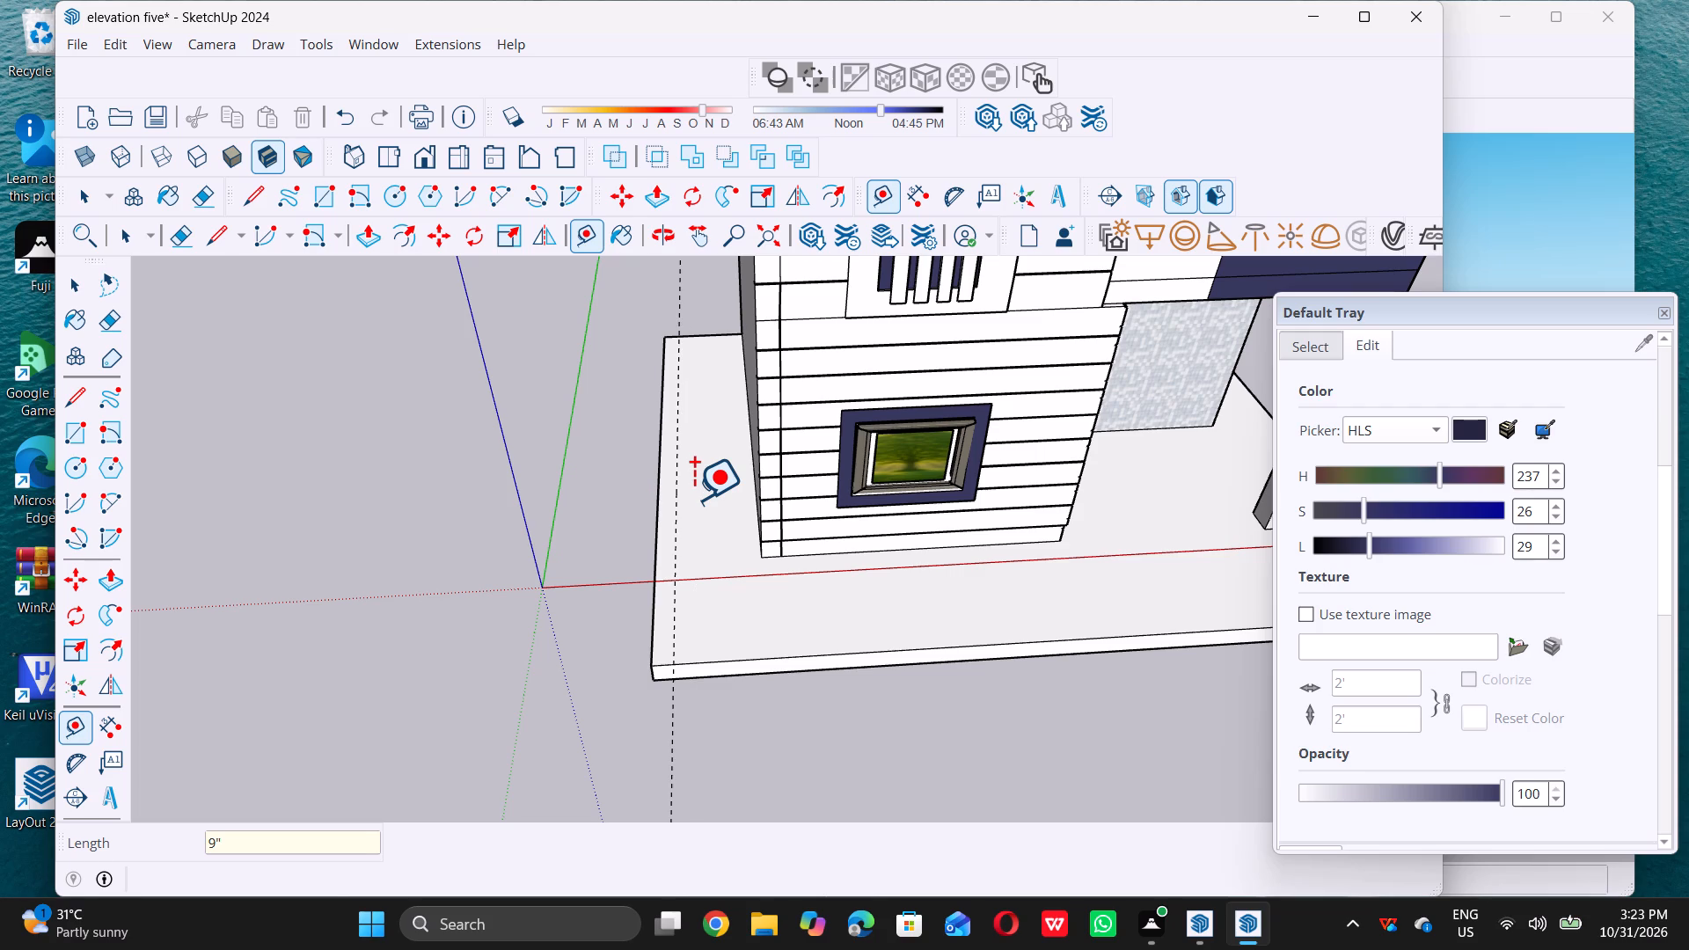
Place a guide line 9" inward from the slab's outer edge on the porch column side.
{"action": "scroll", "coordinate": [697, 552], "scroll_direction": "down", "scroll_amount": 5}
{"action": "middle_click_drag", "start_coordinate": [676, 620], "coordinate": [669, 649]}
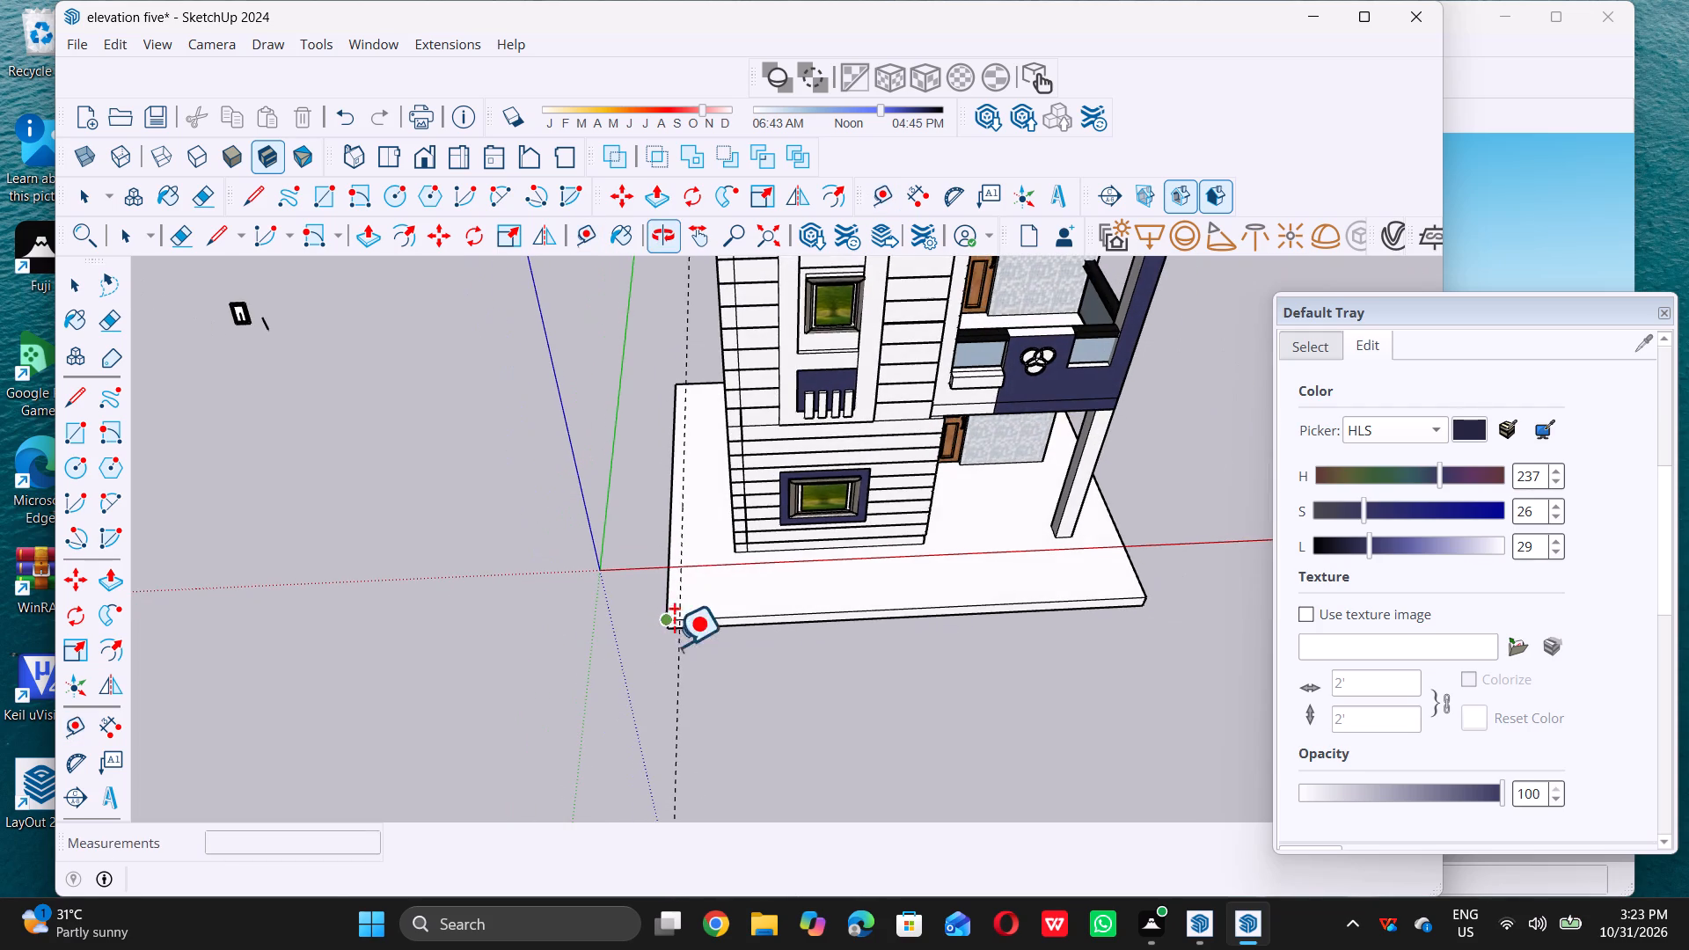
{"action": "scroll", "coordinate": [713, 612], "scroll_direction": "up", "scroll_amount": 5}
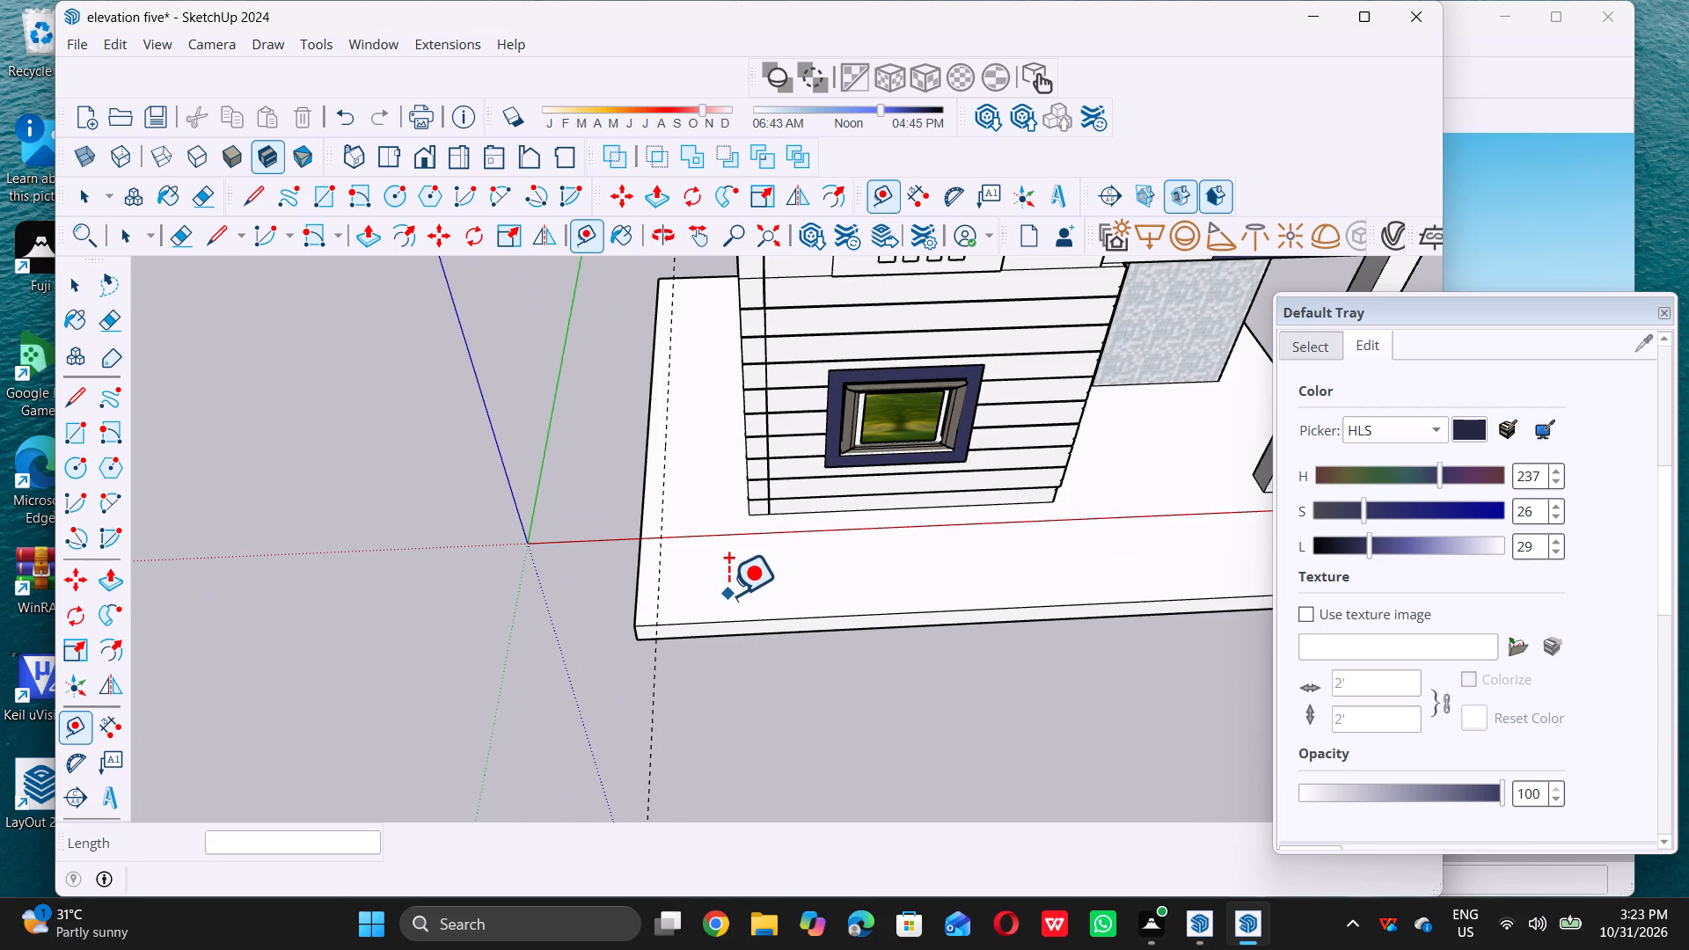
{"action": "scroll", "coordinate": [662, 635], "scroll_direction": "down", "scroll_amount": 10}
{"action": "scroll", "coordinate": [966, 611], "scroll_direction": "up", "scroll_amount": 5}
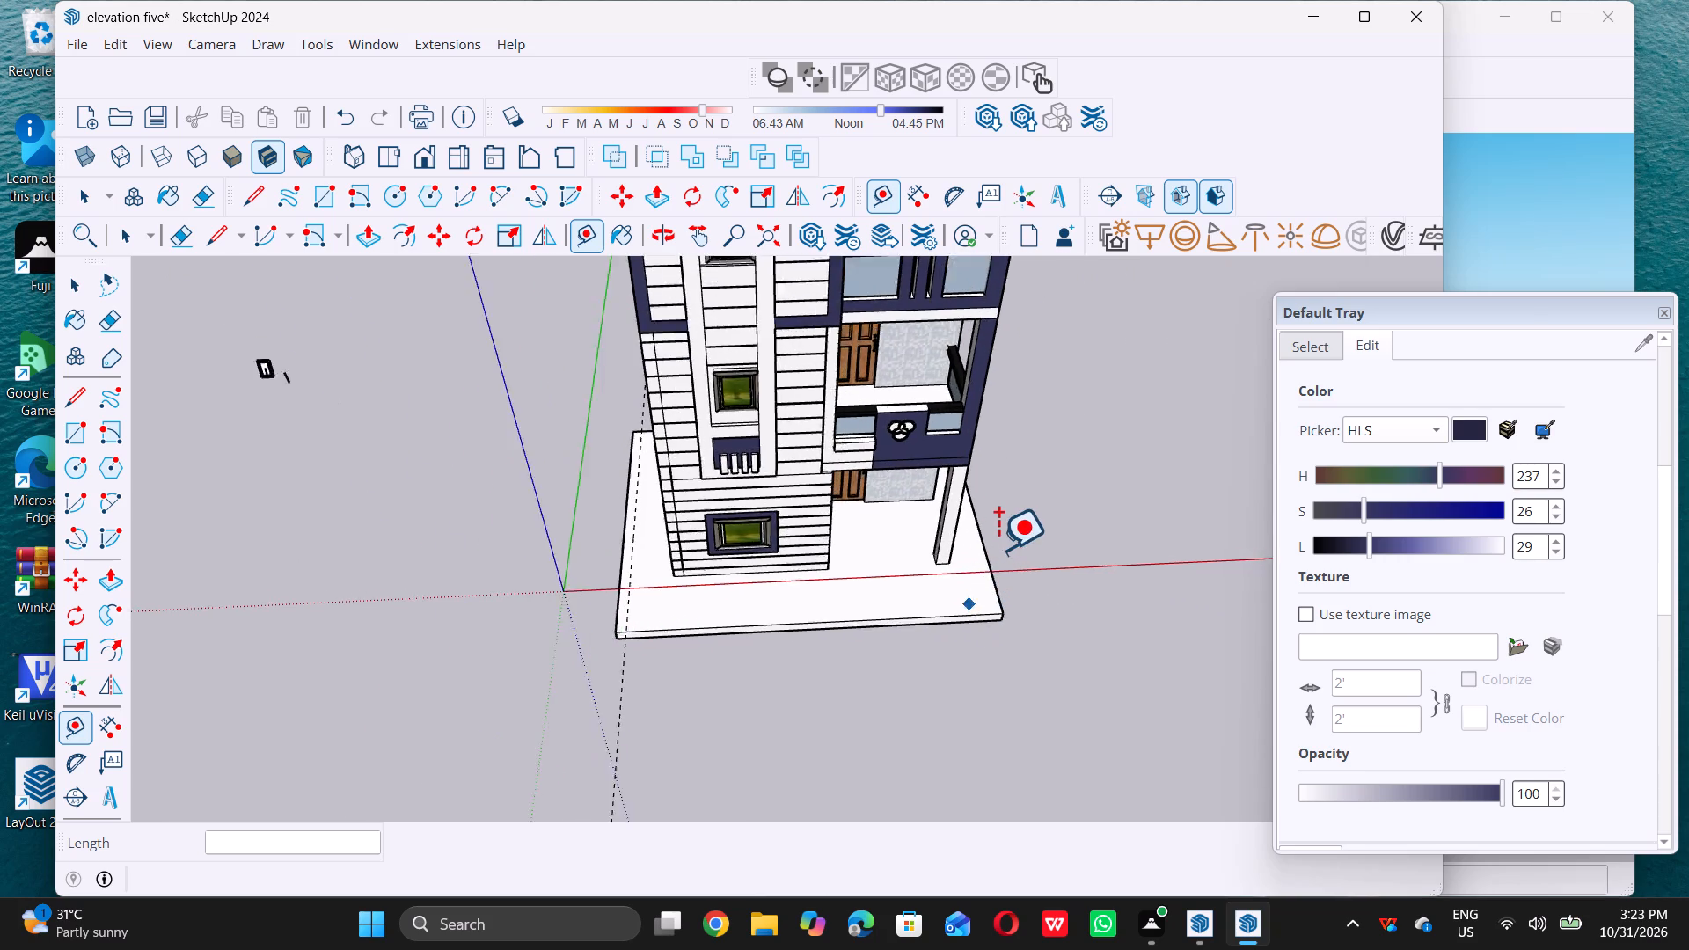
{"action": "scroll", "coordinate": [998, 549], "scroll_direction": "up", "scroll_amount": 3}
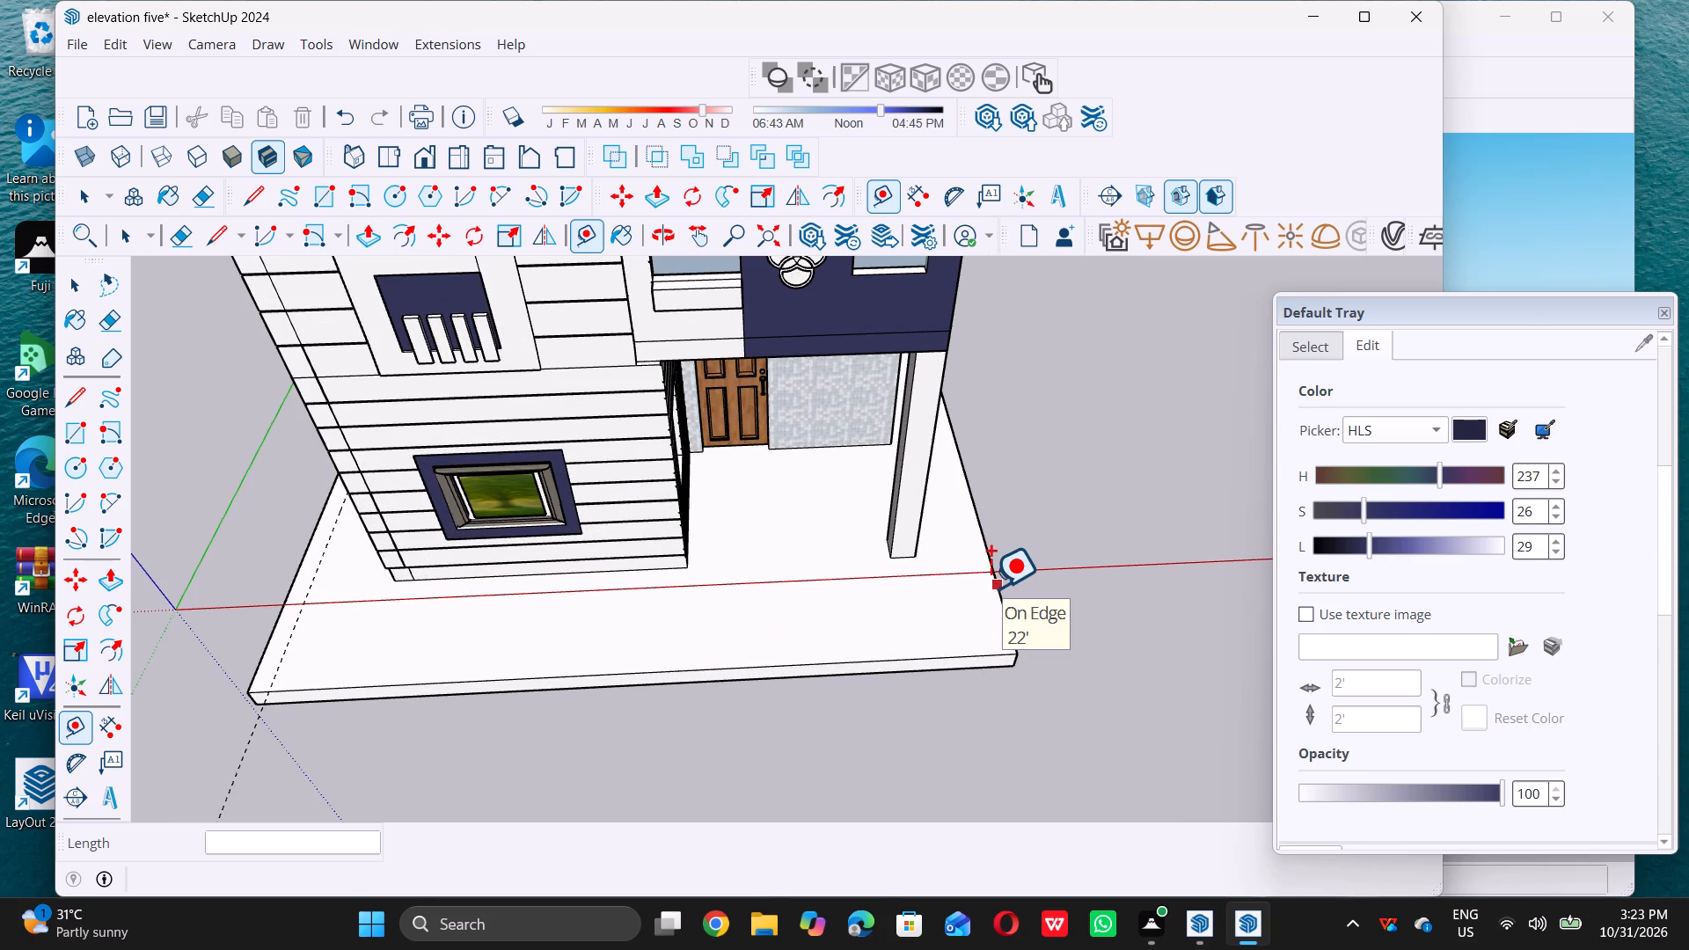
{"action": "left_click", "coordinate": [991, 588]}
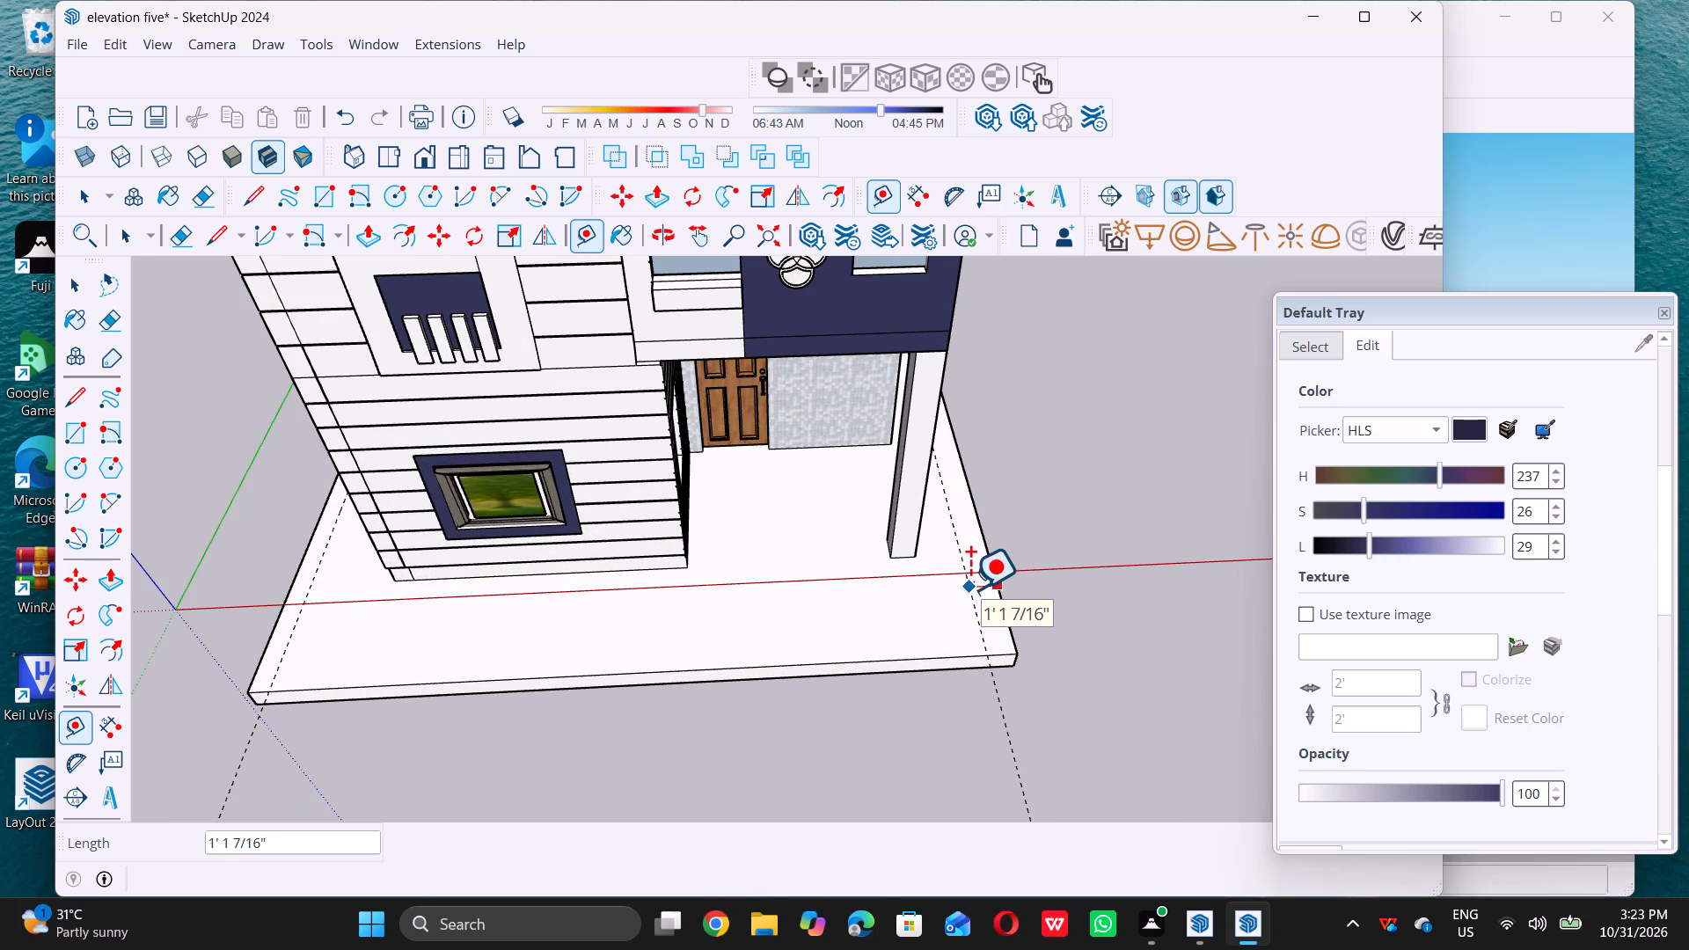
{"action": "key", "text": "9"}
{"action": "key", "text": "shift+quotedbl"}
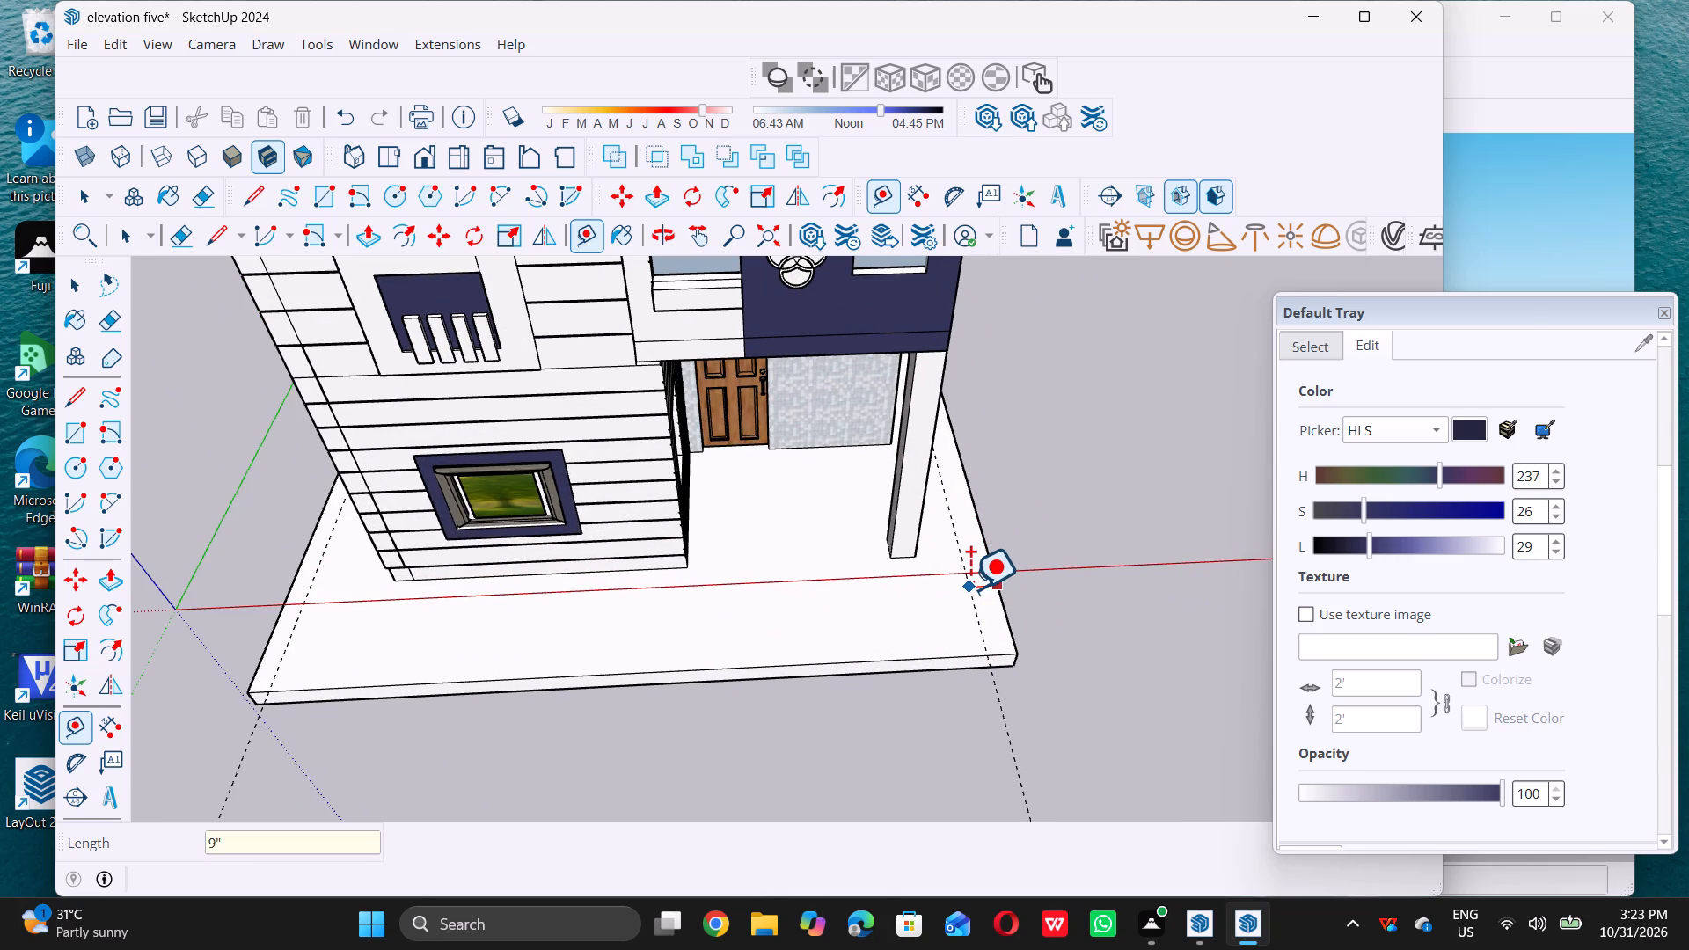
{"action": "key", "text": "Return"}
{"action": "key", "text": "space"}
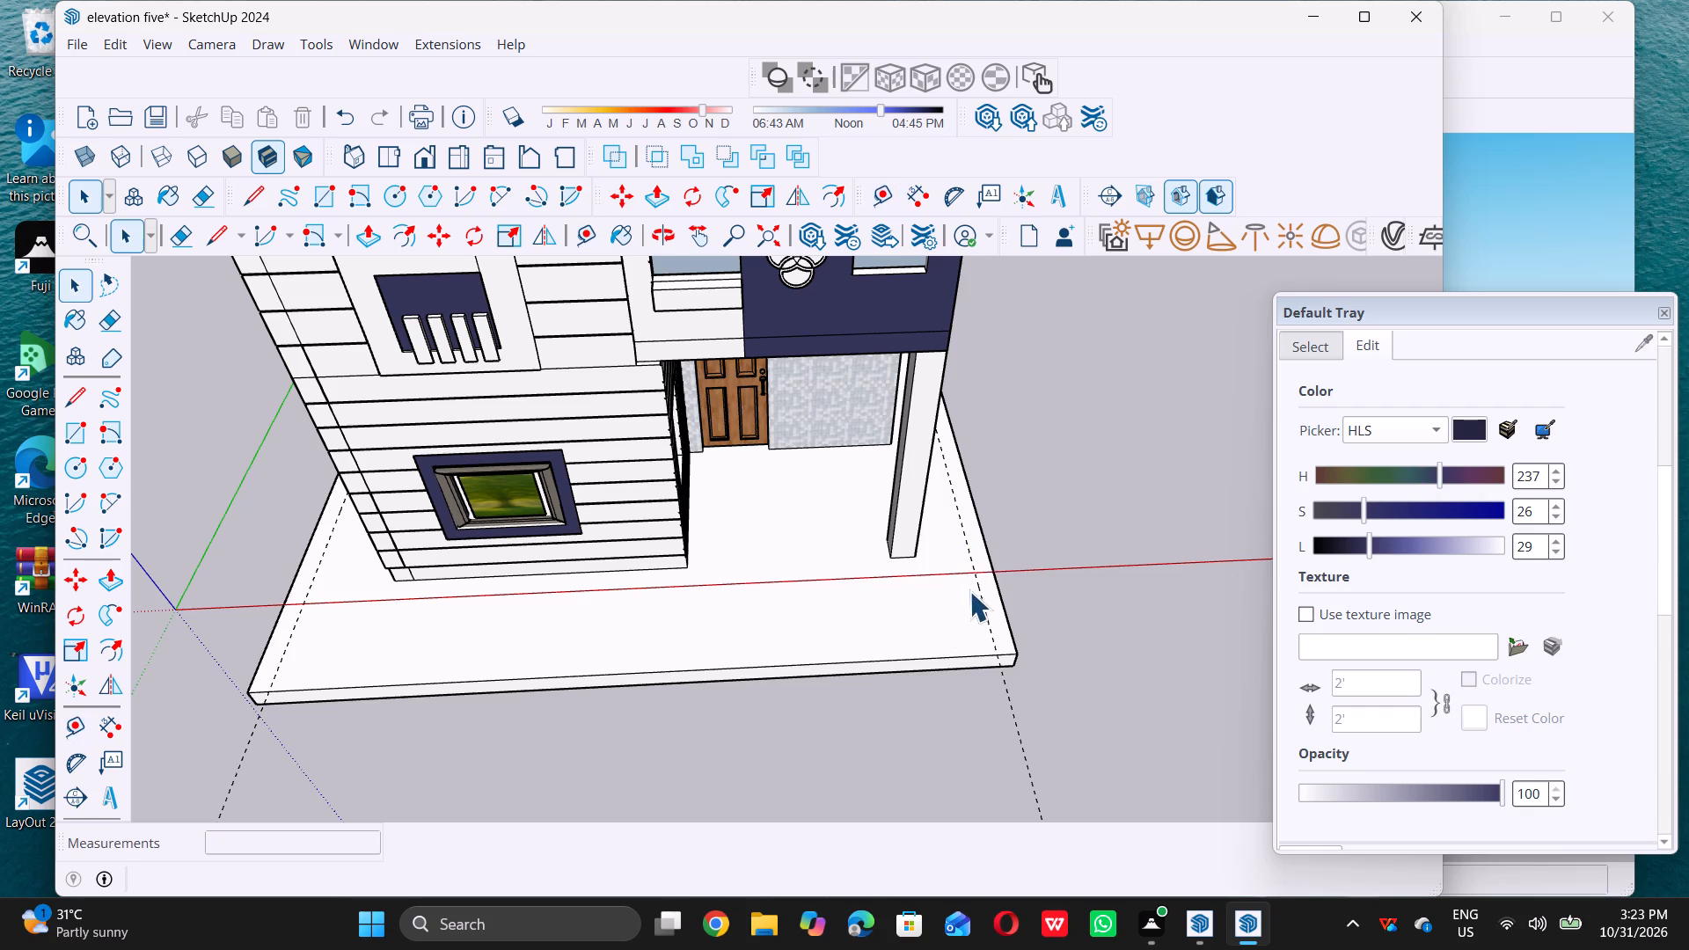
Draw a 9" by 22' rectangle on the slab top along its outer edge on the porch column side.
{"action": "scroll", "coordinate": [889, 624], "scroll_direction": "down", "scroll_amount": 5}
{"action": "middle_click_drag", "start_coordinate": [947, 596], "coordinate": [827, 552]}
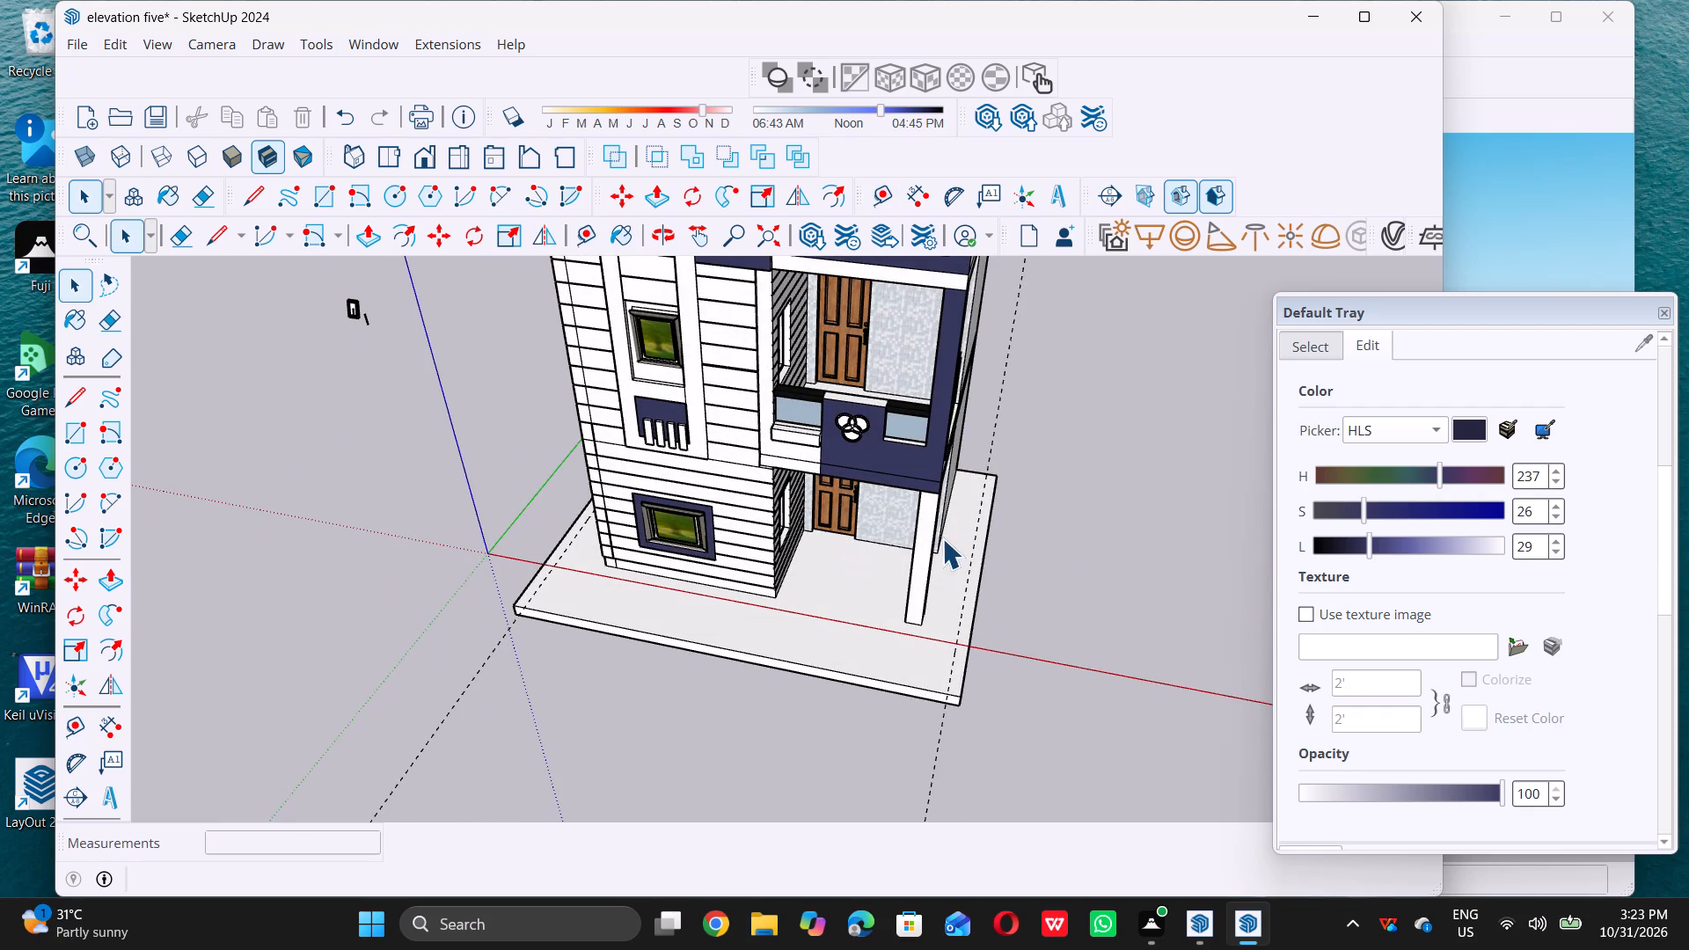
{"action": "scroll", "coordinate": [950, 537], "scroll_direction": "up", "scroll_amount": 7}
{"action": "key", "text": "r"}
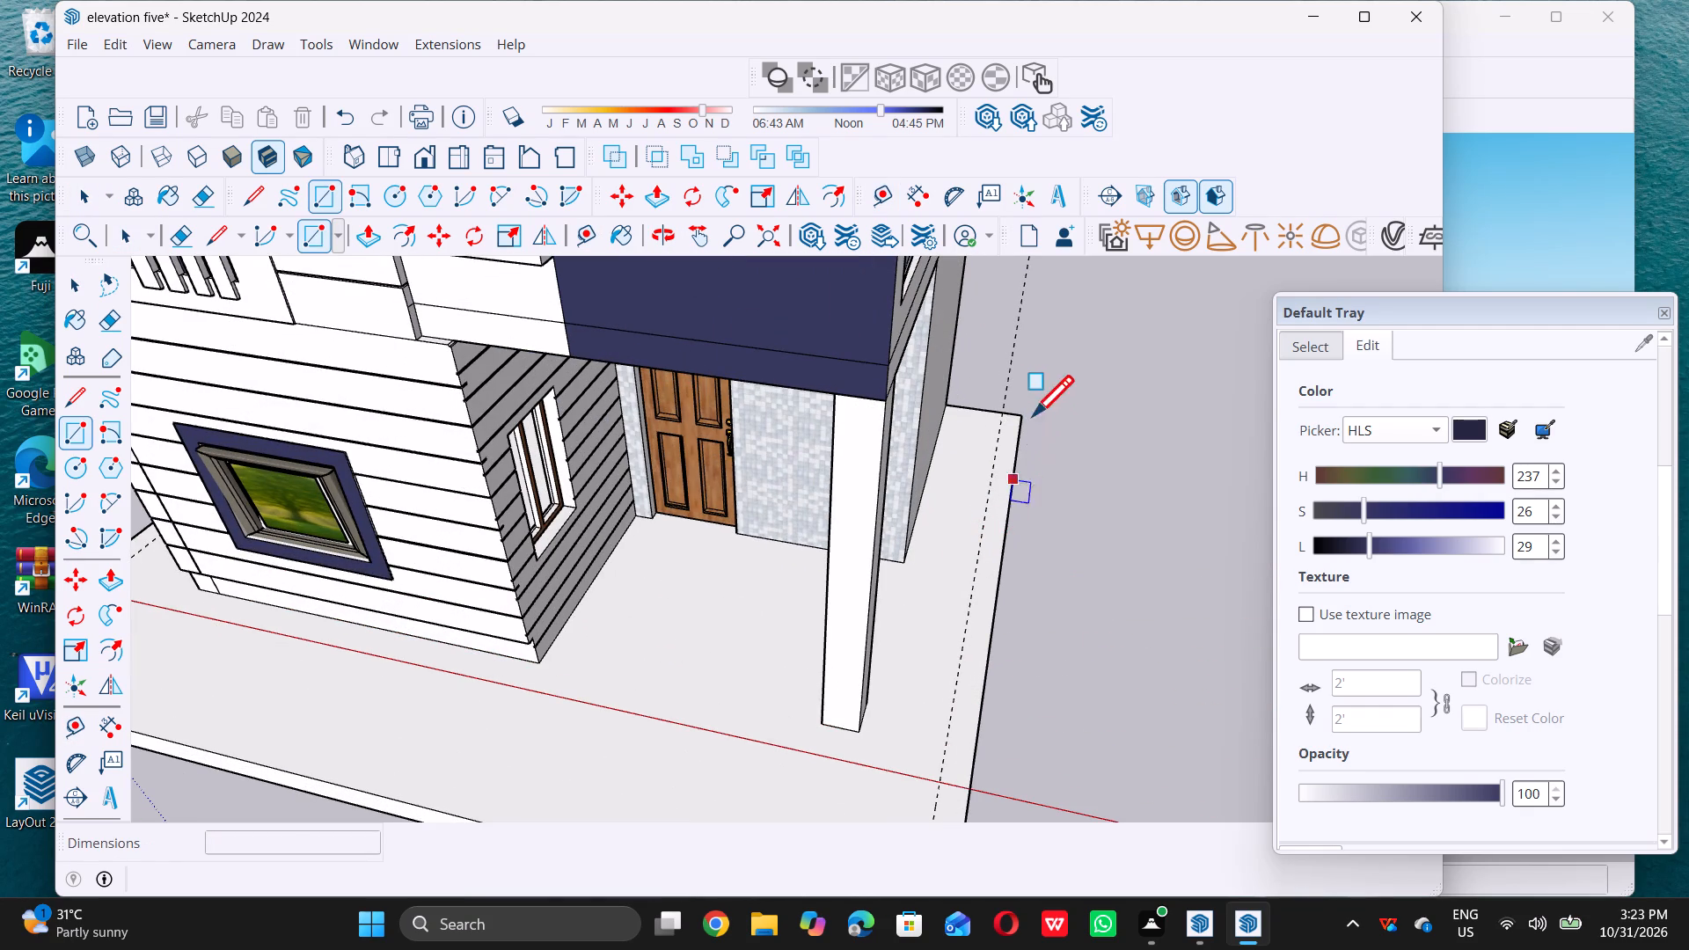
{"action": "double_click", "coordinate": [1008, 413]}
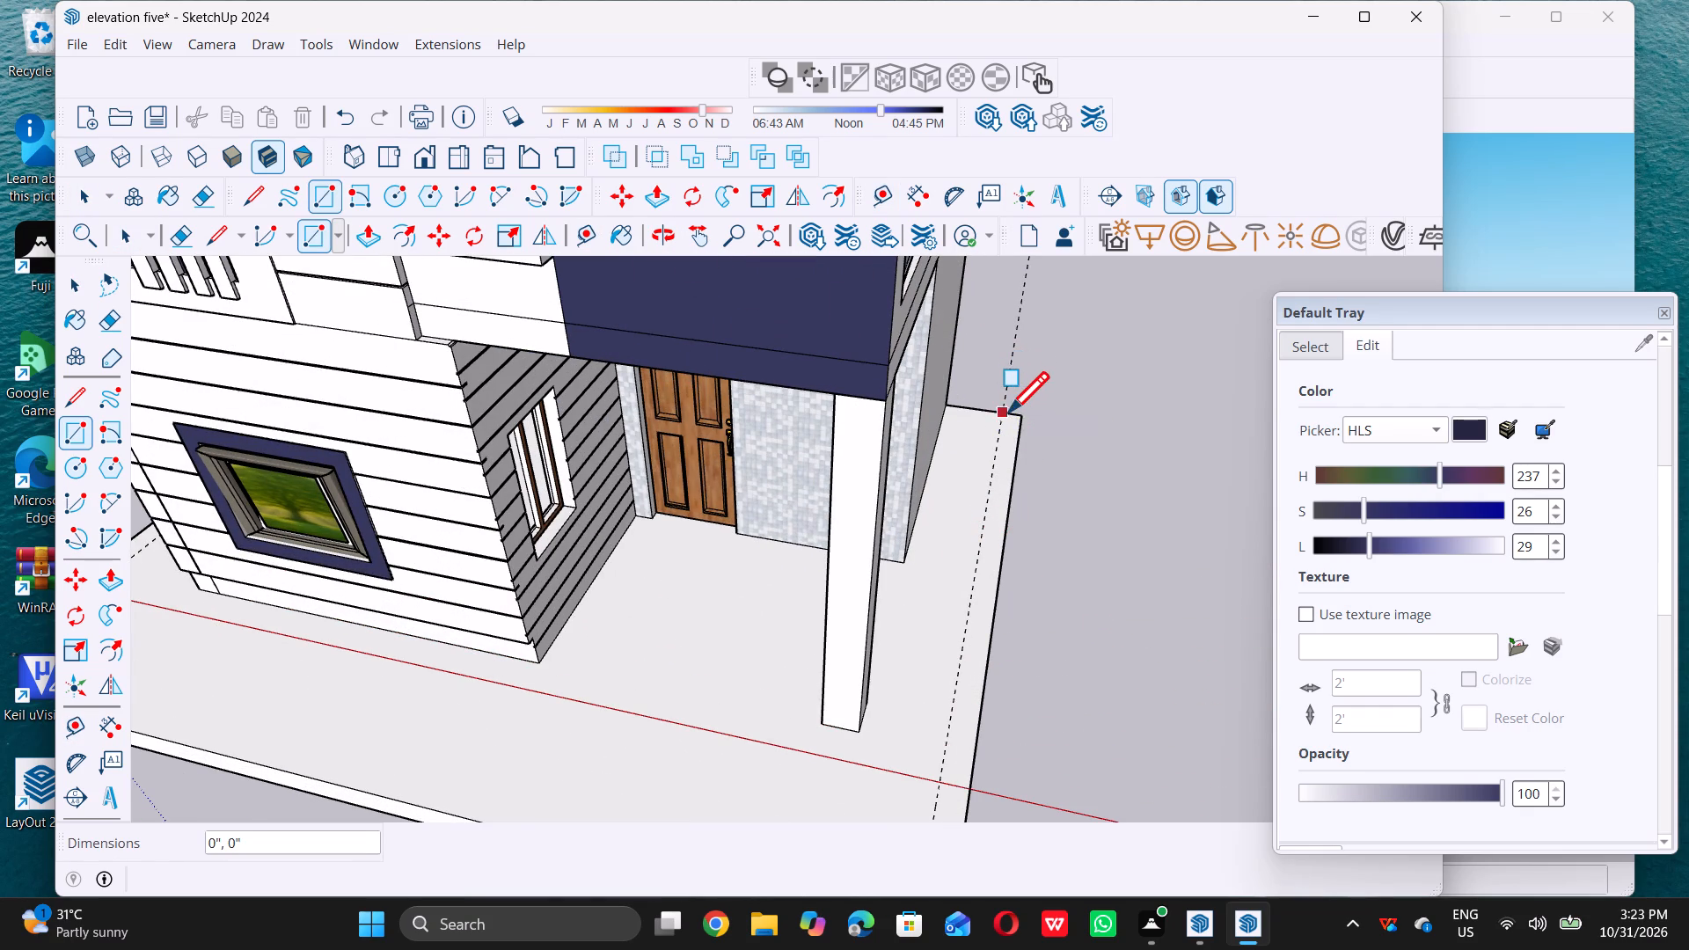
{"action": "scroll", "coordinate": [1008, 412], "scroll_direction": "down", "scroll_amount": 9}
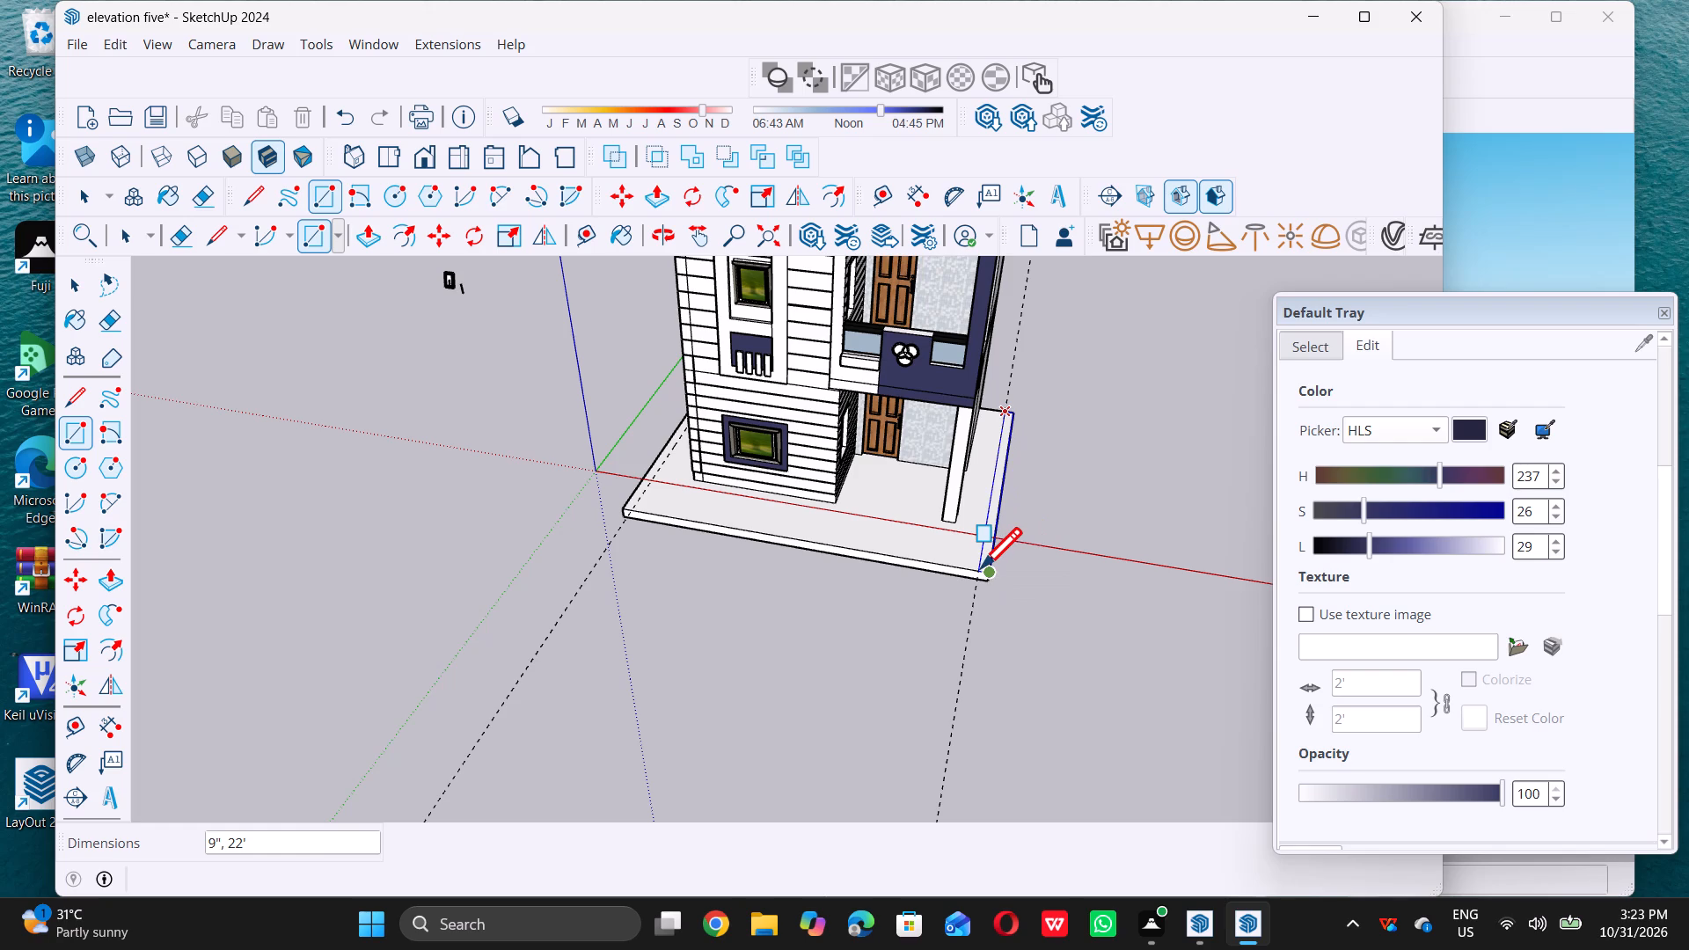
{"action": "scroll", "coordinate": [993, 579], "scroll_direction": "up", "scroll_amount": 3}
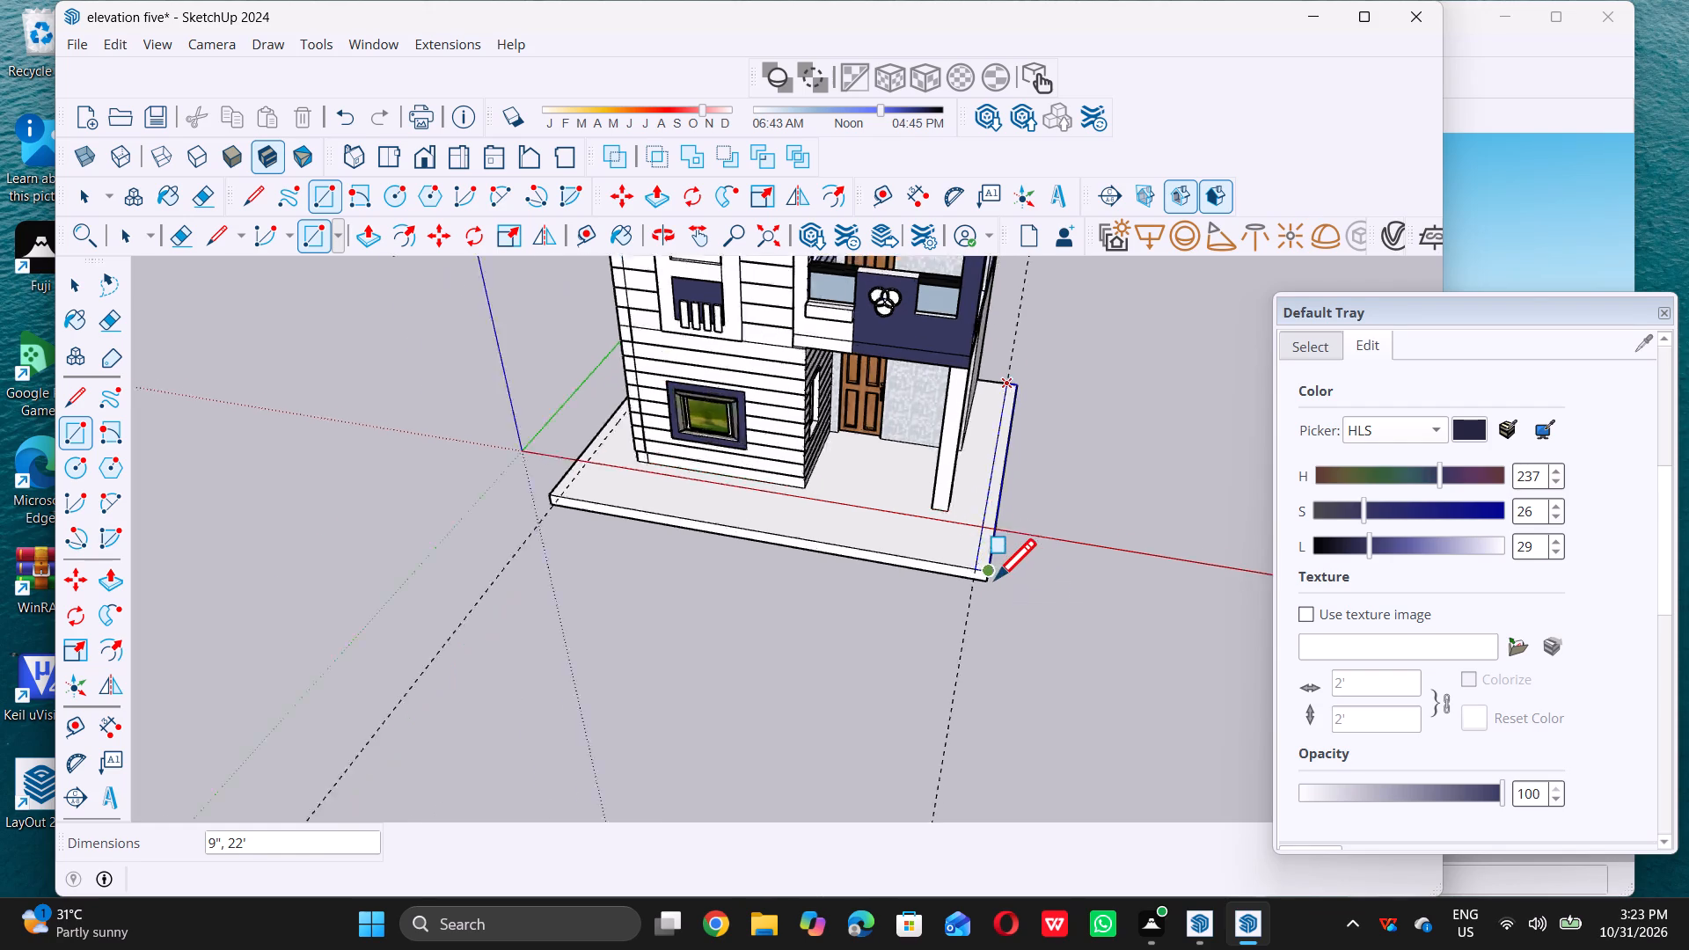
{"action": "scroll", "coordinate": [995, 579], "scroll_direction": "up", "scroll_amount": 4}
{"action": "left_click", "coordinate": [987, 575]}
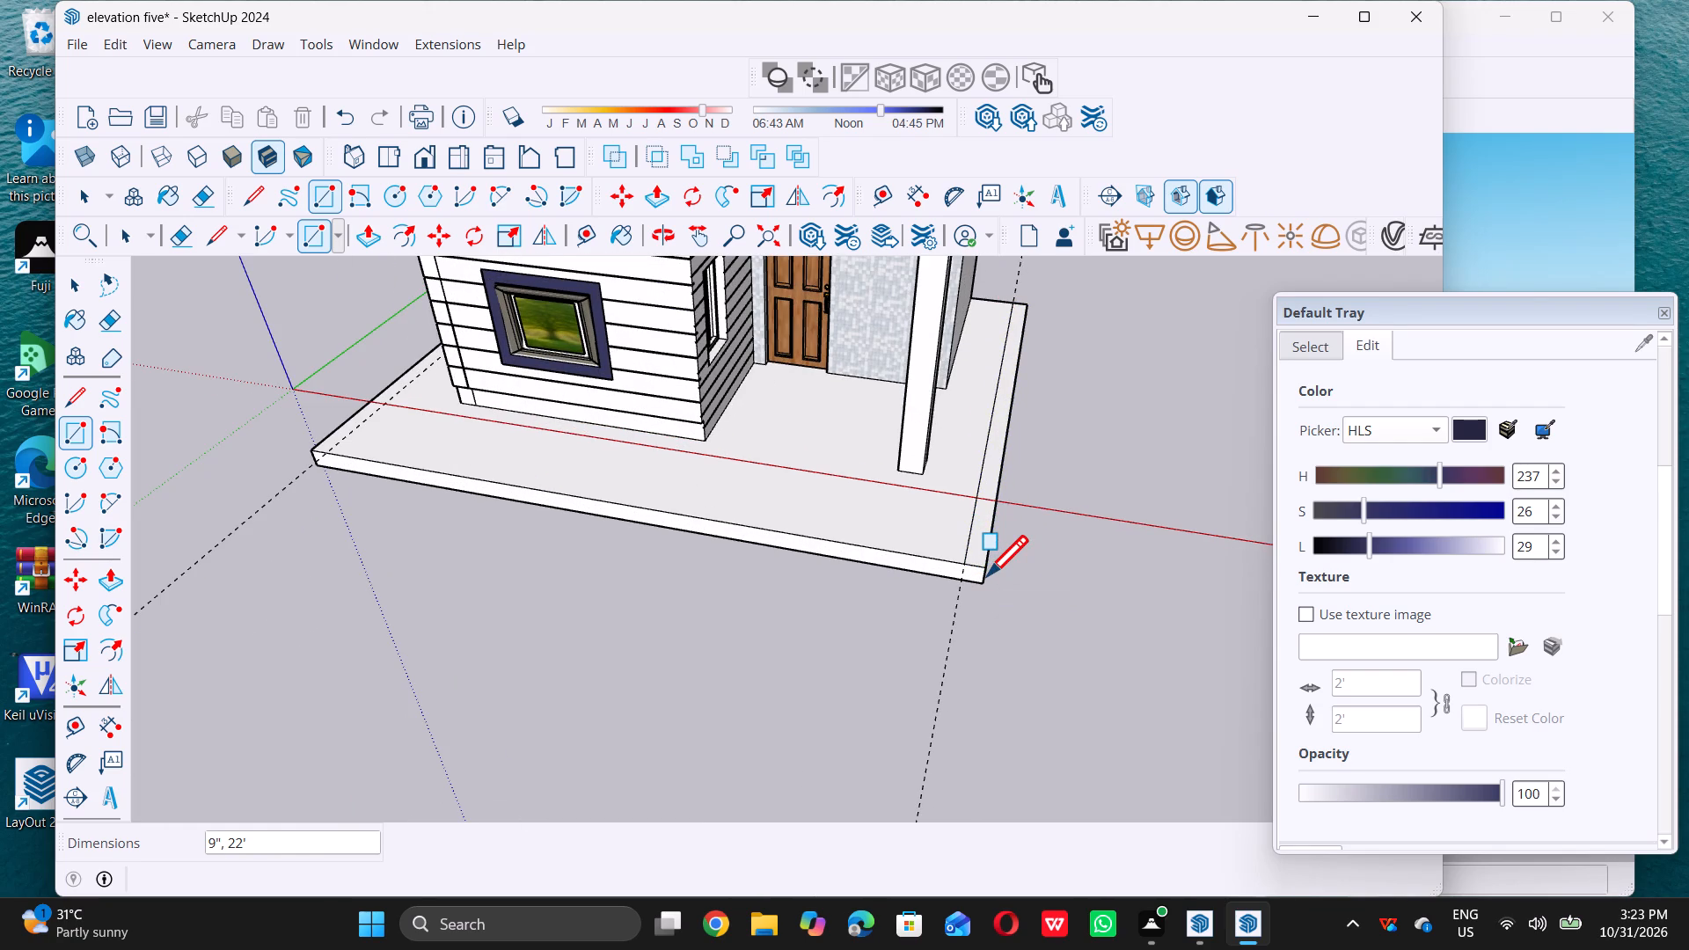
{"action": "key", "text": "space"}
Draw a 9" by 22' rectangle on the slab top along its outer edge on the blank wall side.
{"action": "scroll", "coordinate": [1010, 569], "scroll_direction": "down", "scroll_amount": 11}
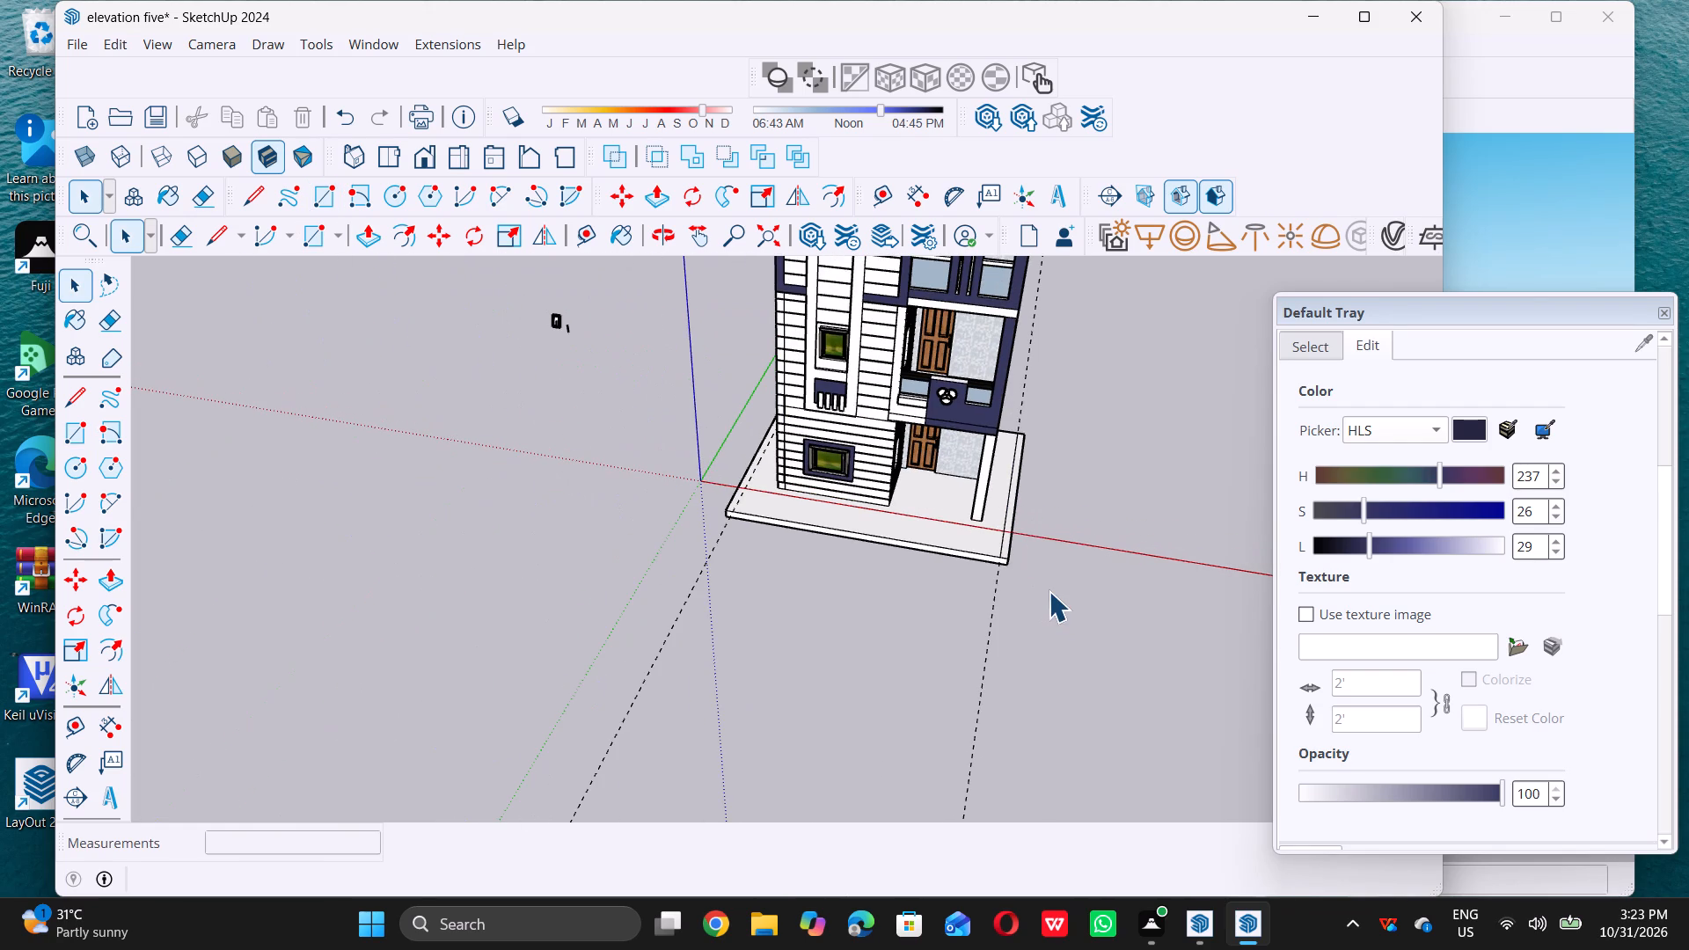
{"action": "scroll", "coordinate": [701, 537], "scroll_direction": "down", "scroll_amount": 5}
{"action": "middle_click_drag", "start_coordinate": [581, 570], "coordinate": [764, 526]}
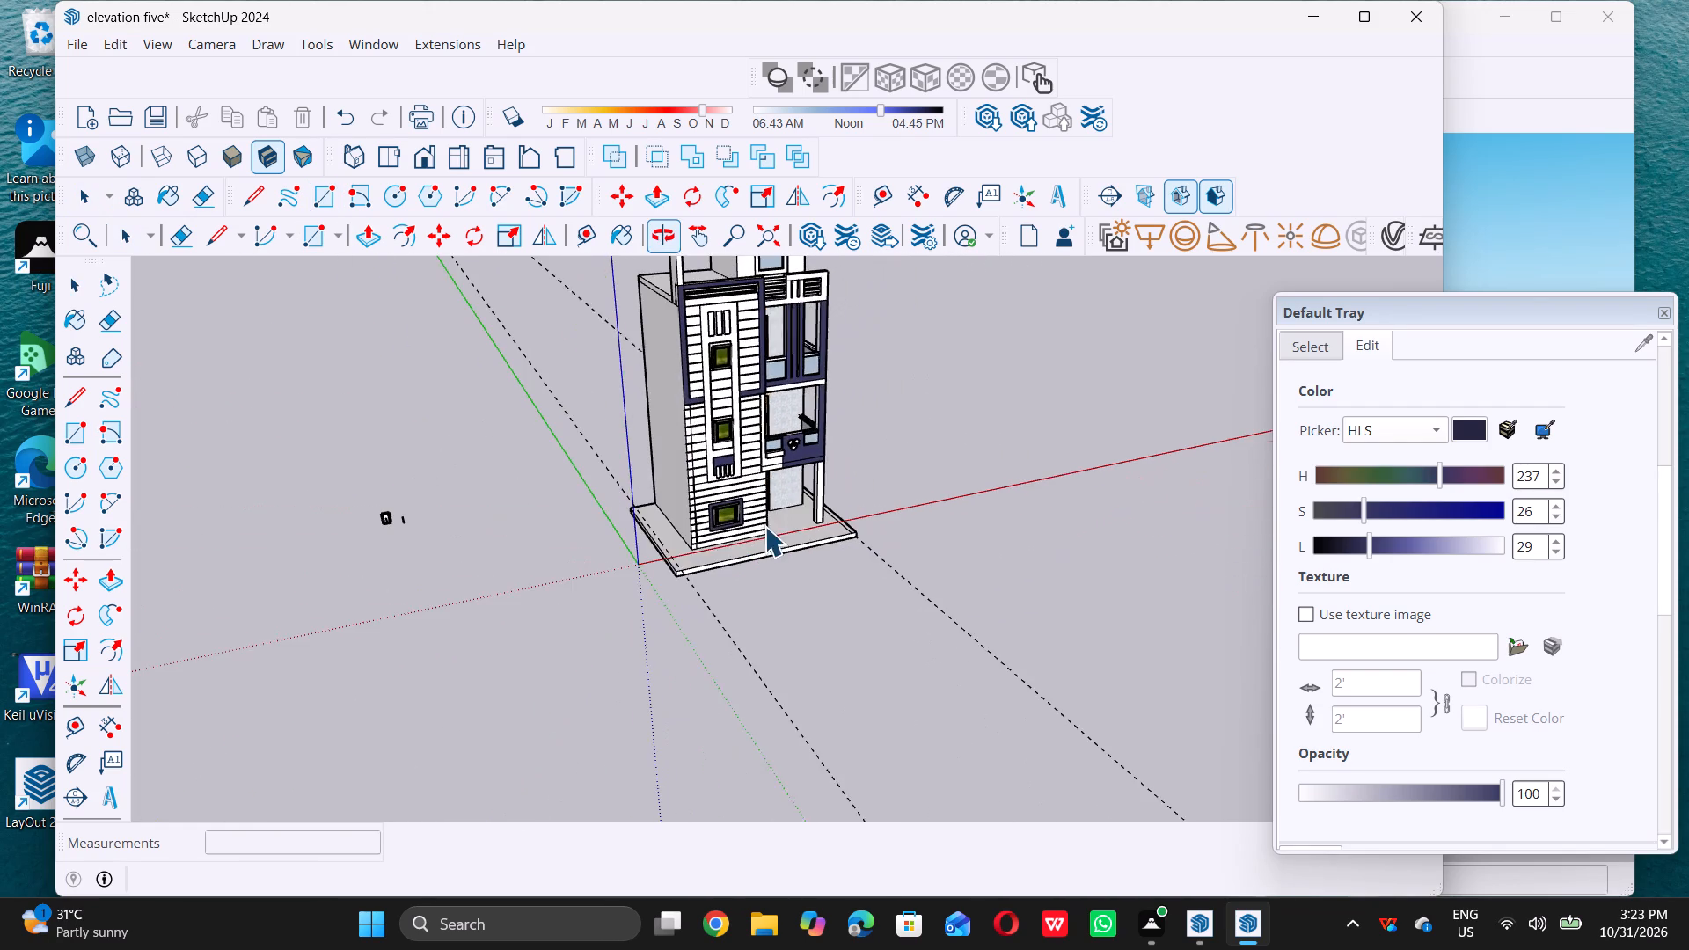
{"action": "middle_click_drag", "start_coordinate": [764, 526], "coordinate": [839, 495]}
{"action": "middle_click", "coordinate": [839, 495]}
{"action": "scroll", "coordinate": [661, 546], "scroll_direction": "up", "scroll_amount": 16}
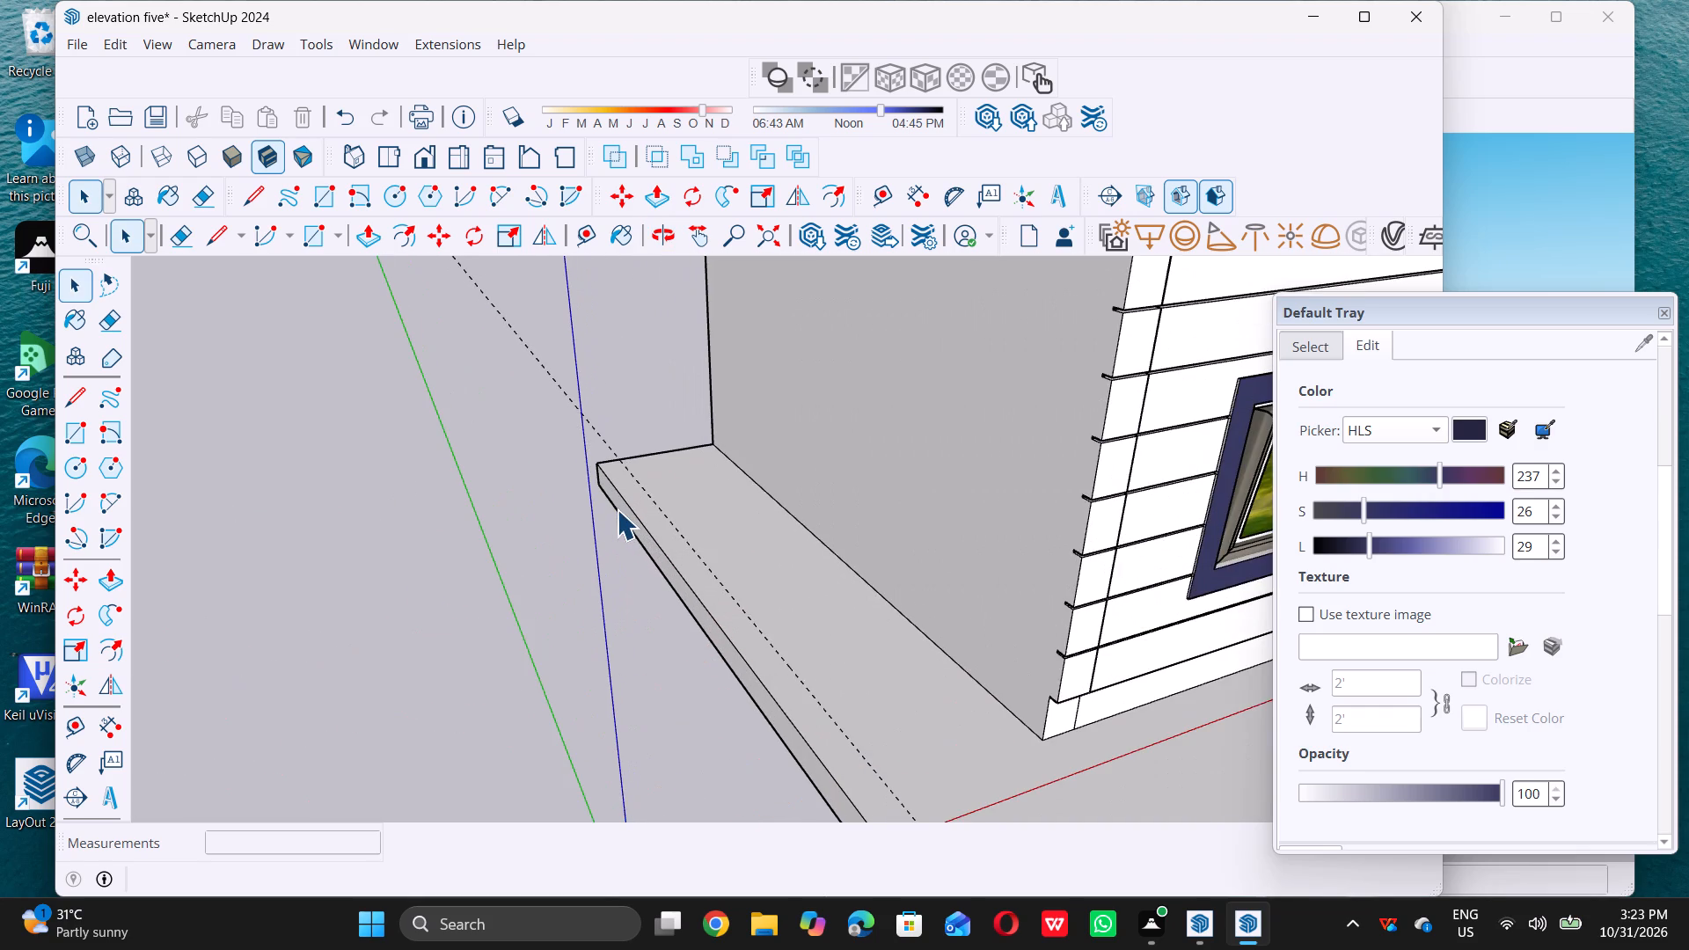
{"action": "scroll", "coordinate": [617, 509], "scroll_direction": "up", "scroll_amount": 5}
{"action": "key", "text": "r"}
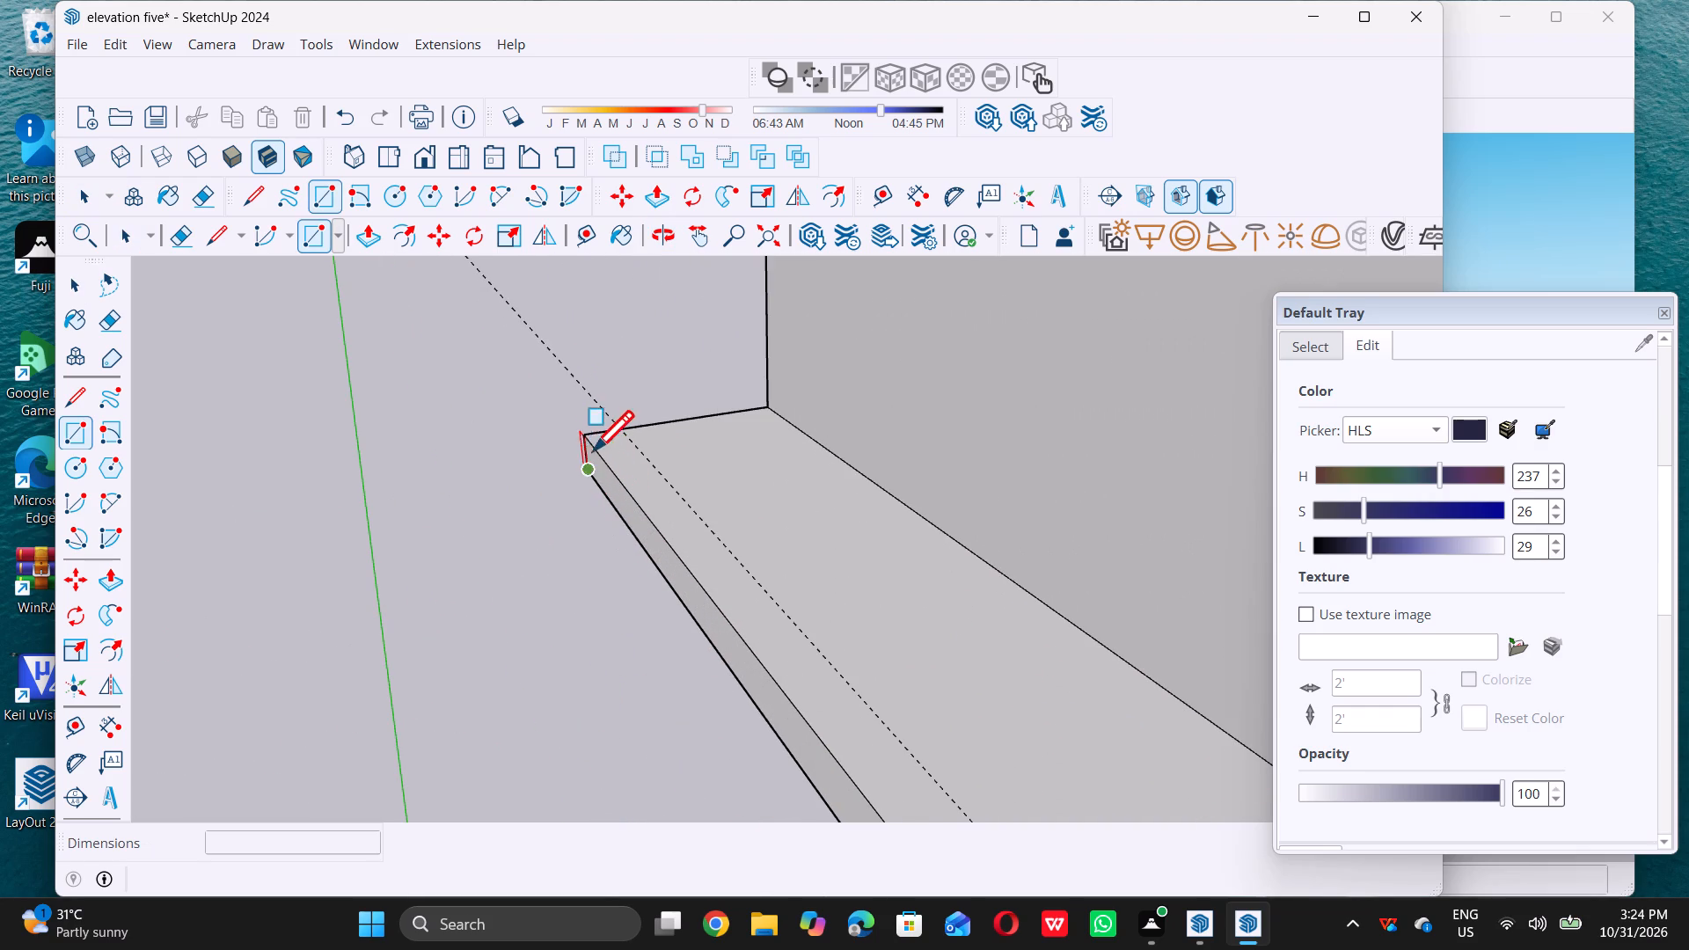
{"action": "scroll", "coordinate": [585, 435], "scroll_direction": "down", "scroll_amount": 13}
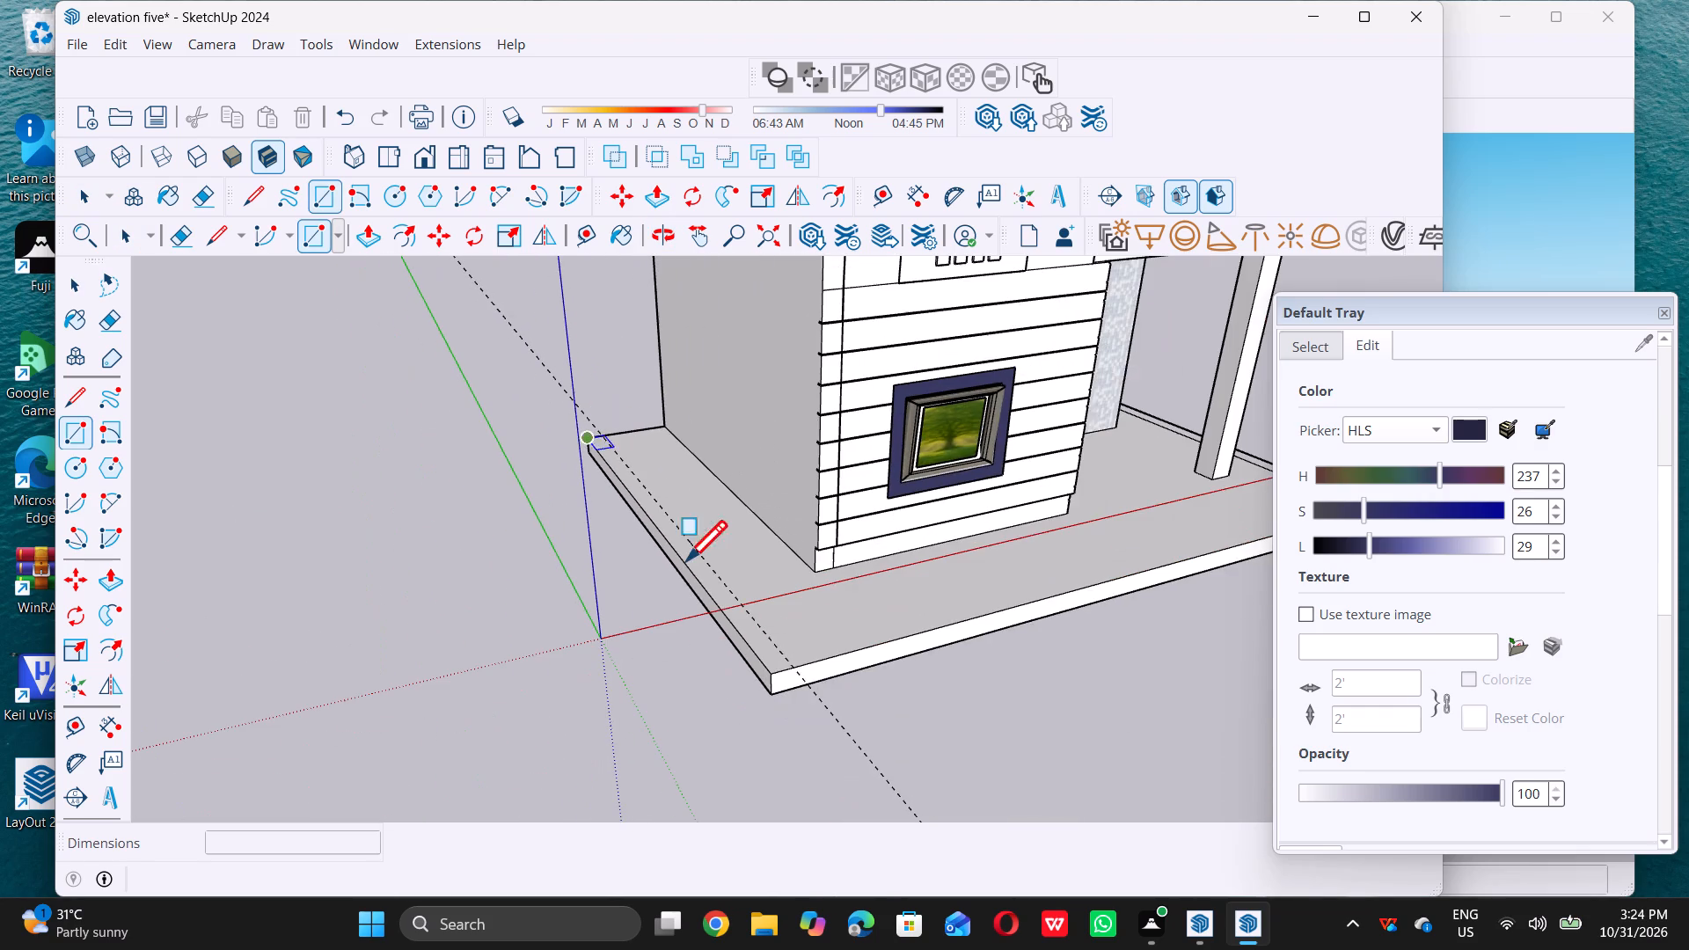
{"action": "left_click", "coordinate": [773, 672]}
{"action": "scroll", "coordinate": [773, 672], "scroll_direction": "down", "scroll_amount": 7}
{"action": "scroll", "coordinate": [687, 526], "scroll_direction": "up", "scroll_amount": 5}
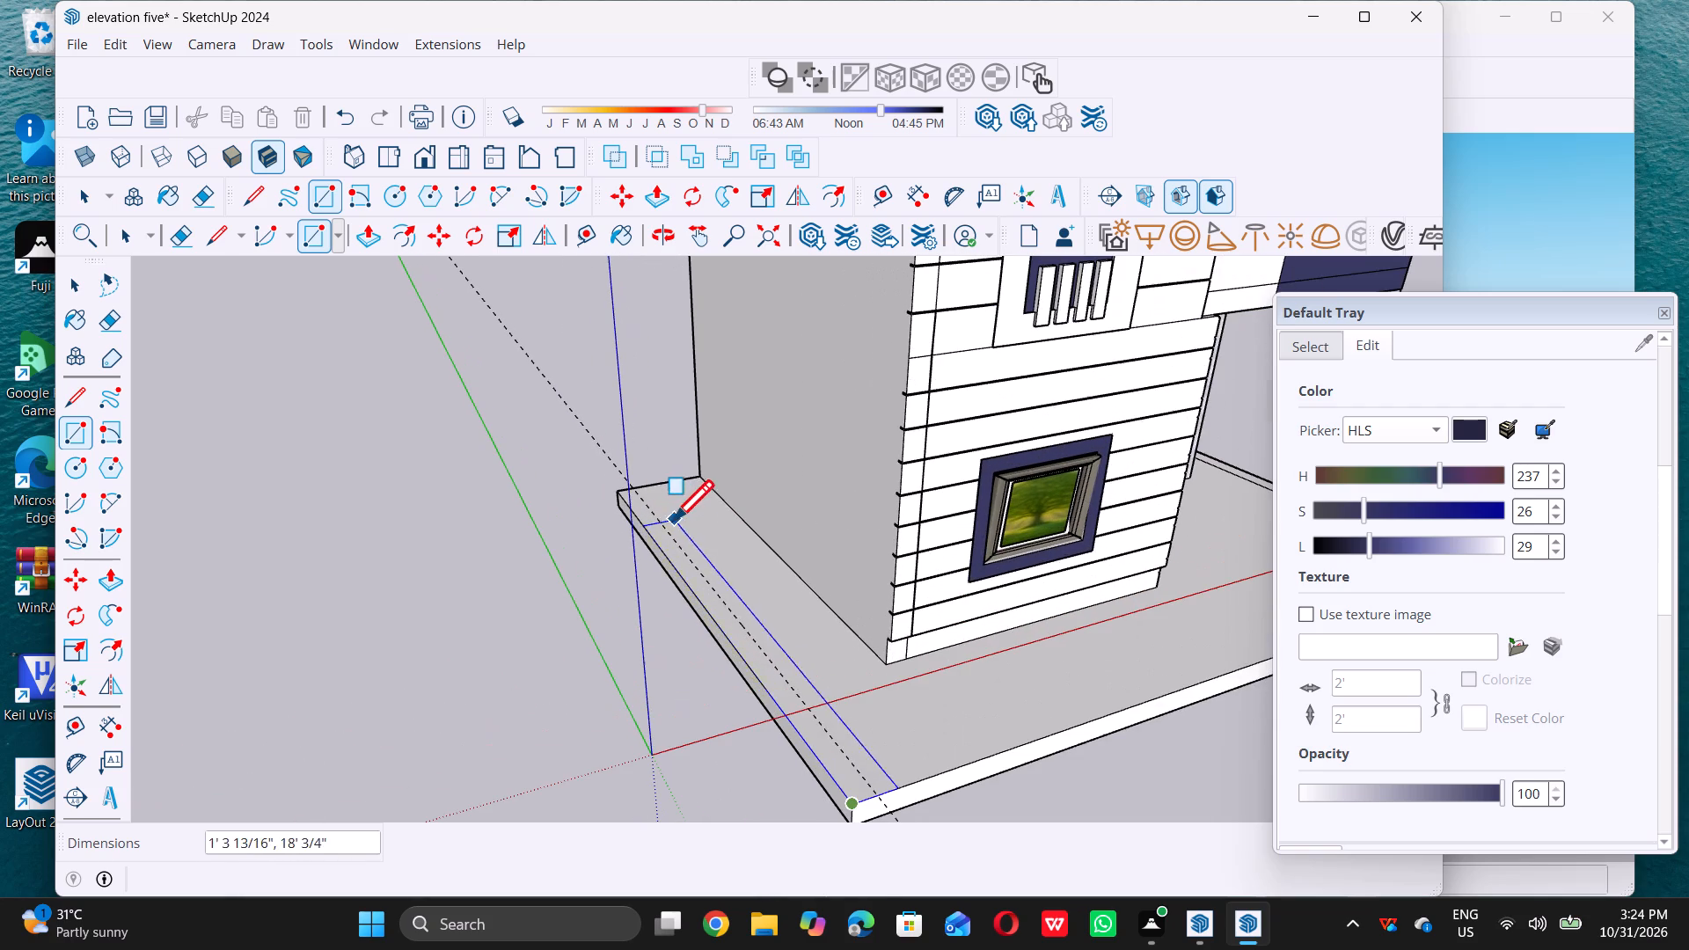
{"action": "scroll", "coordinate": [638, 485], "scroll_direction": "up", "scroll_amount": 7}
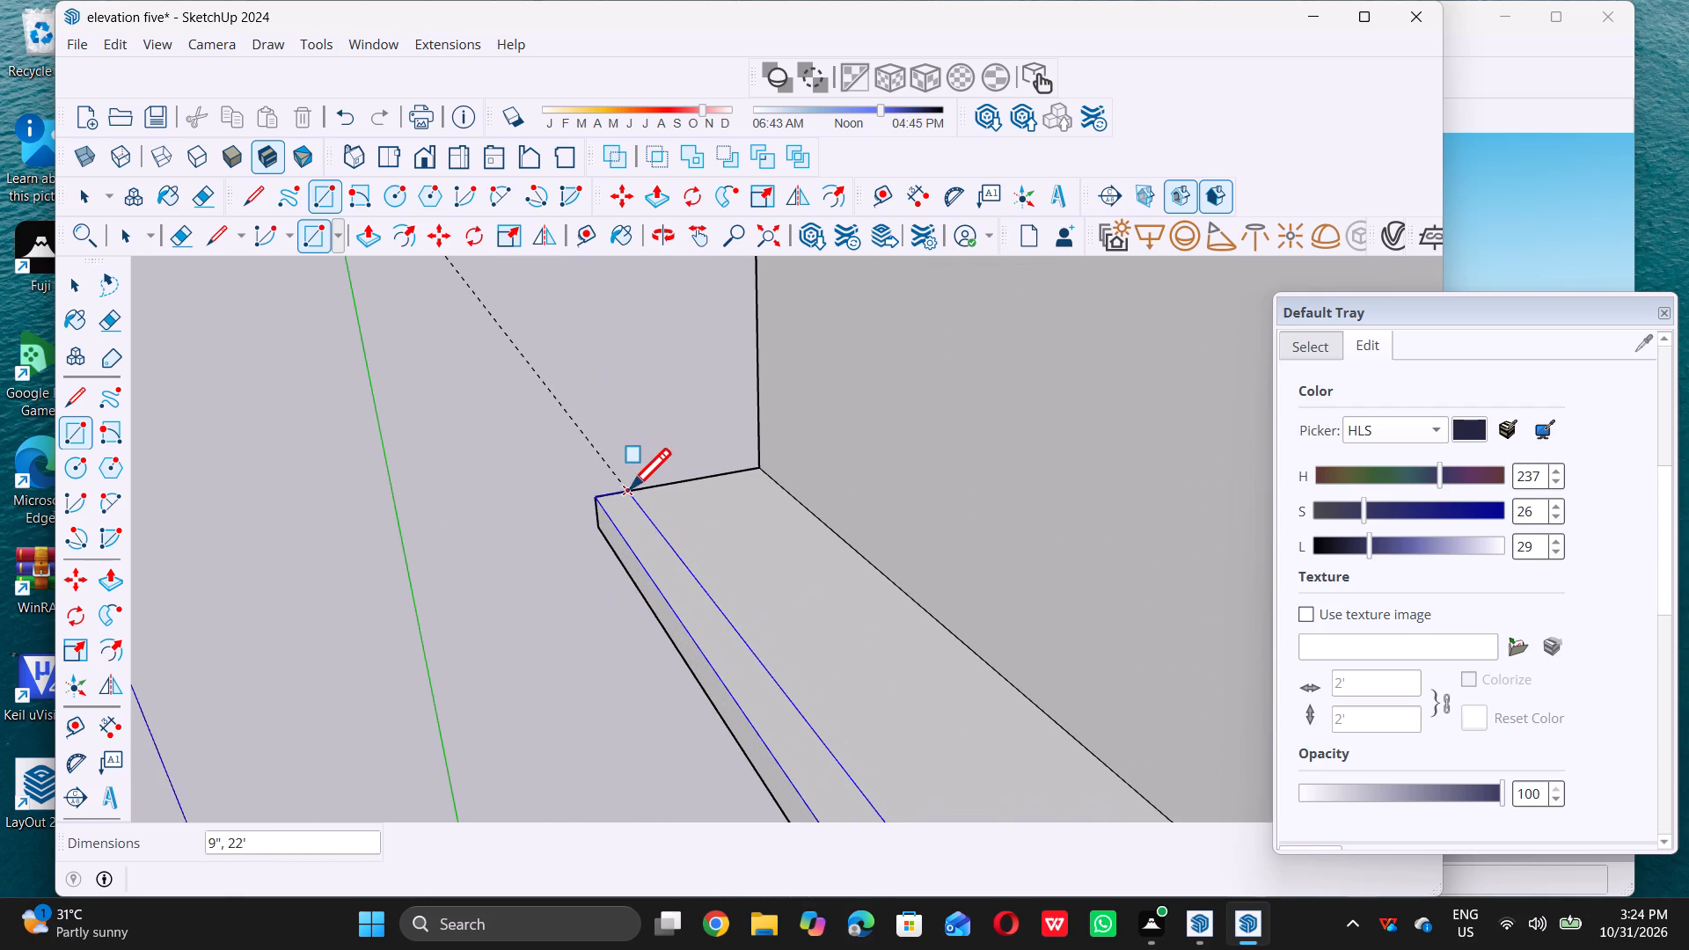
{"action": "left_click", "coordinate": [626, 488]}
{"action": "key", "text": "space"}
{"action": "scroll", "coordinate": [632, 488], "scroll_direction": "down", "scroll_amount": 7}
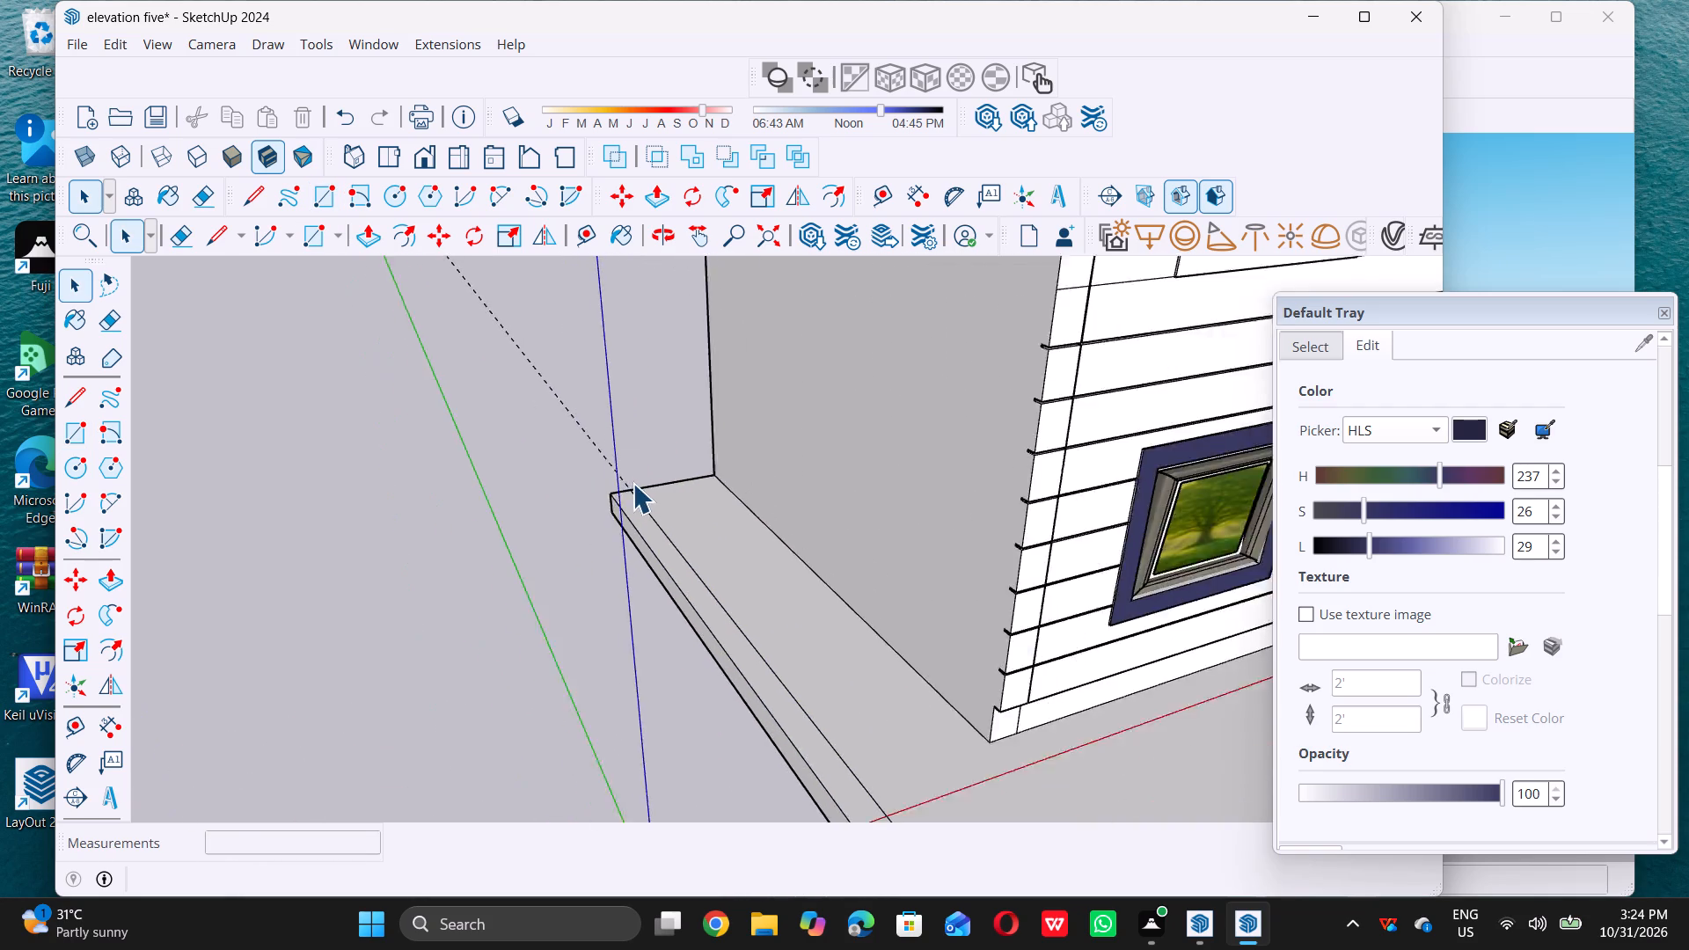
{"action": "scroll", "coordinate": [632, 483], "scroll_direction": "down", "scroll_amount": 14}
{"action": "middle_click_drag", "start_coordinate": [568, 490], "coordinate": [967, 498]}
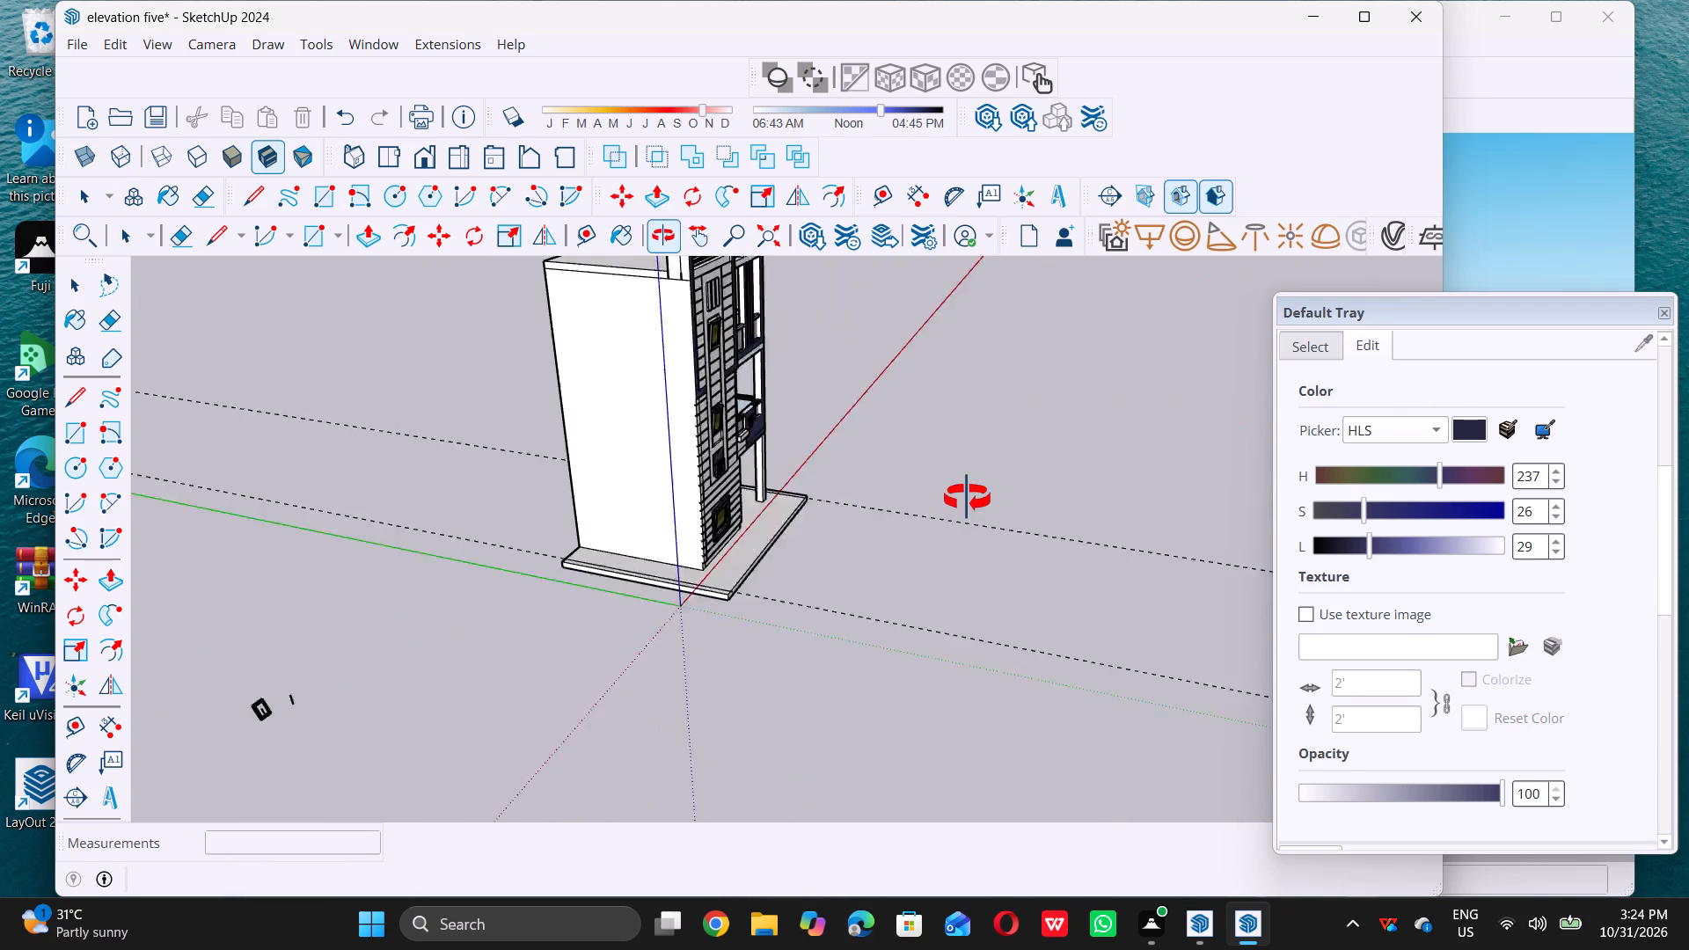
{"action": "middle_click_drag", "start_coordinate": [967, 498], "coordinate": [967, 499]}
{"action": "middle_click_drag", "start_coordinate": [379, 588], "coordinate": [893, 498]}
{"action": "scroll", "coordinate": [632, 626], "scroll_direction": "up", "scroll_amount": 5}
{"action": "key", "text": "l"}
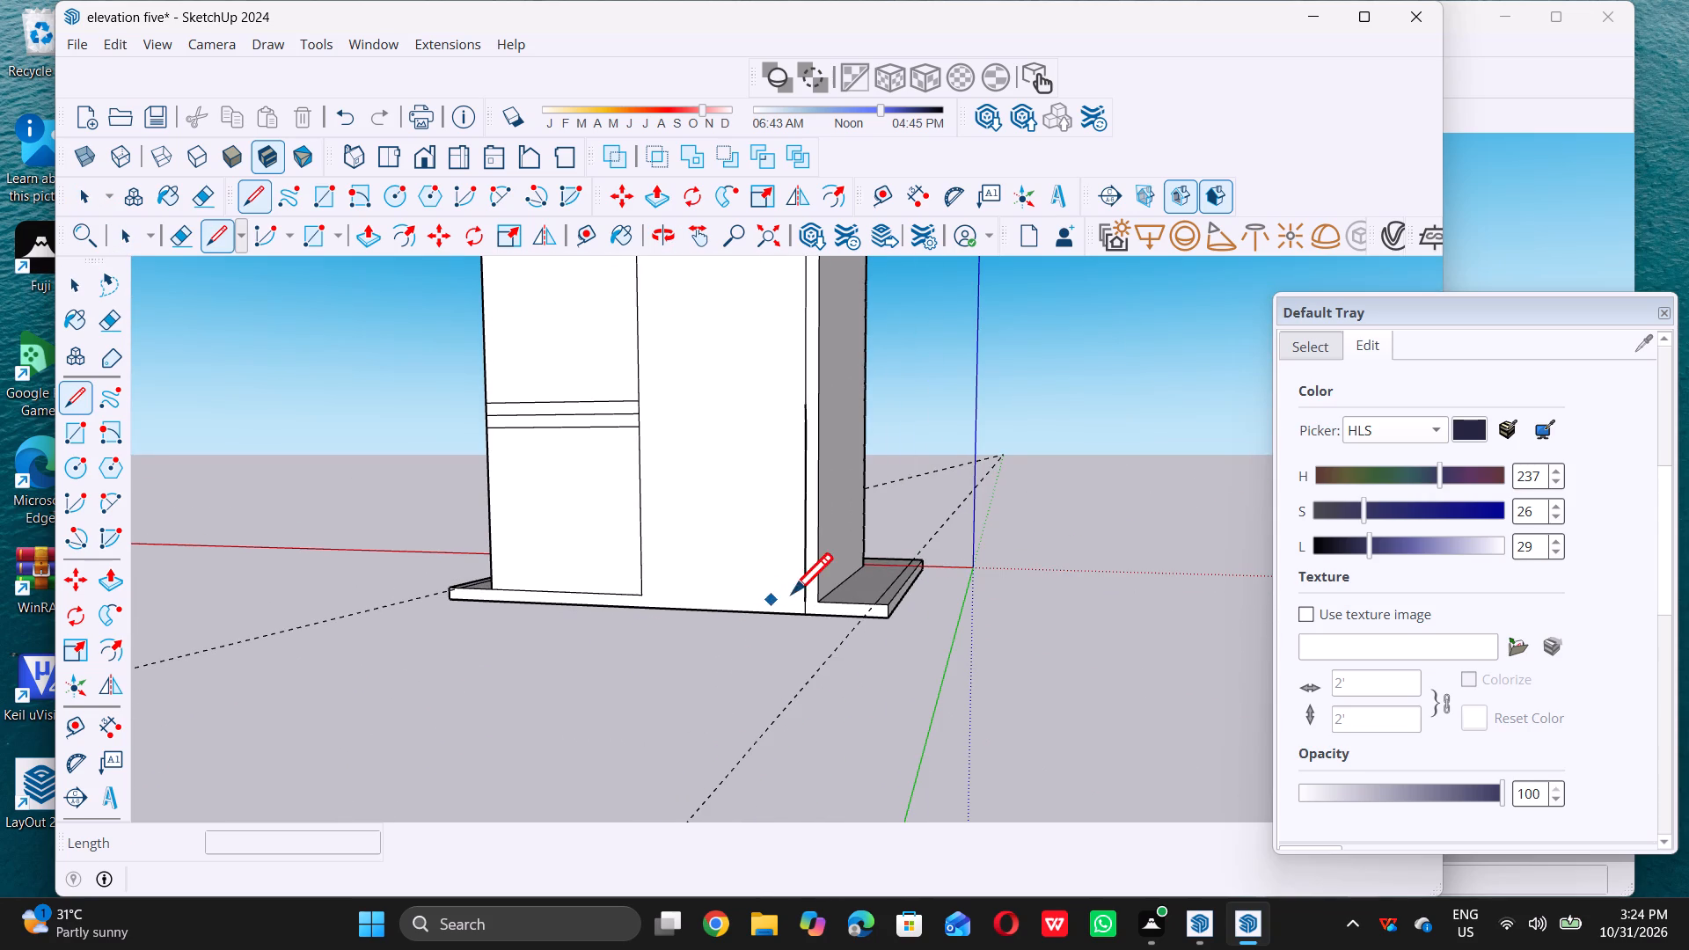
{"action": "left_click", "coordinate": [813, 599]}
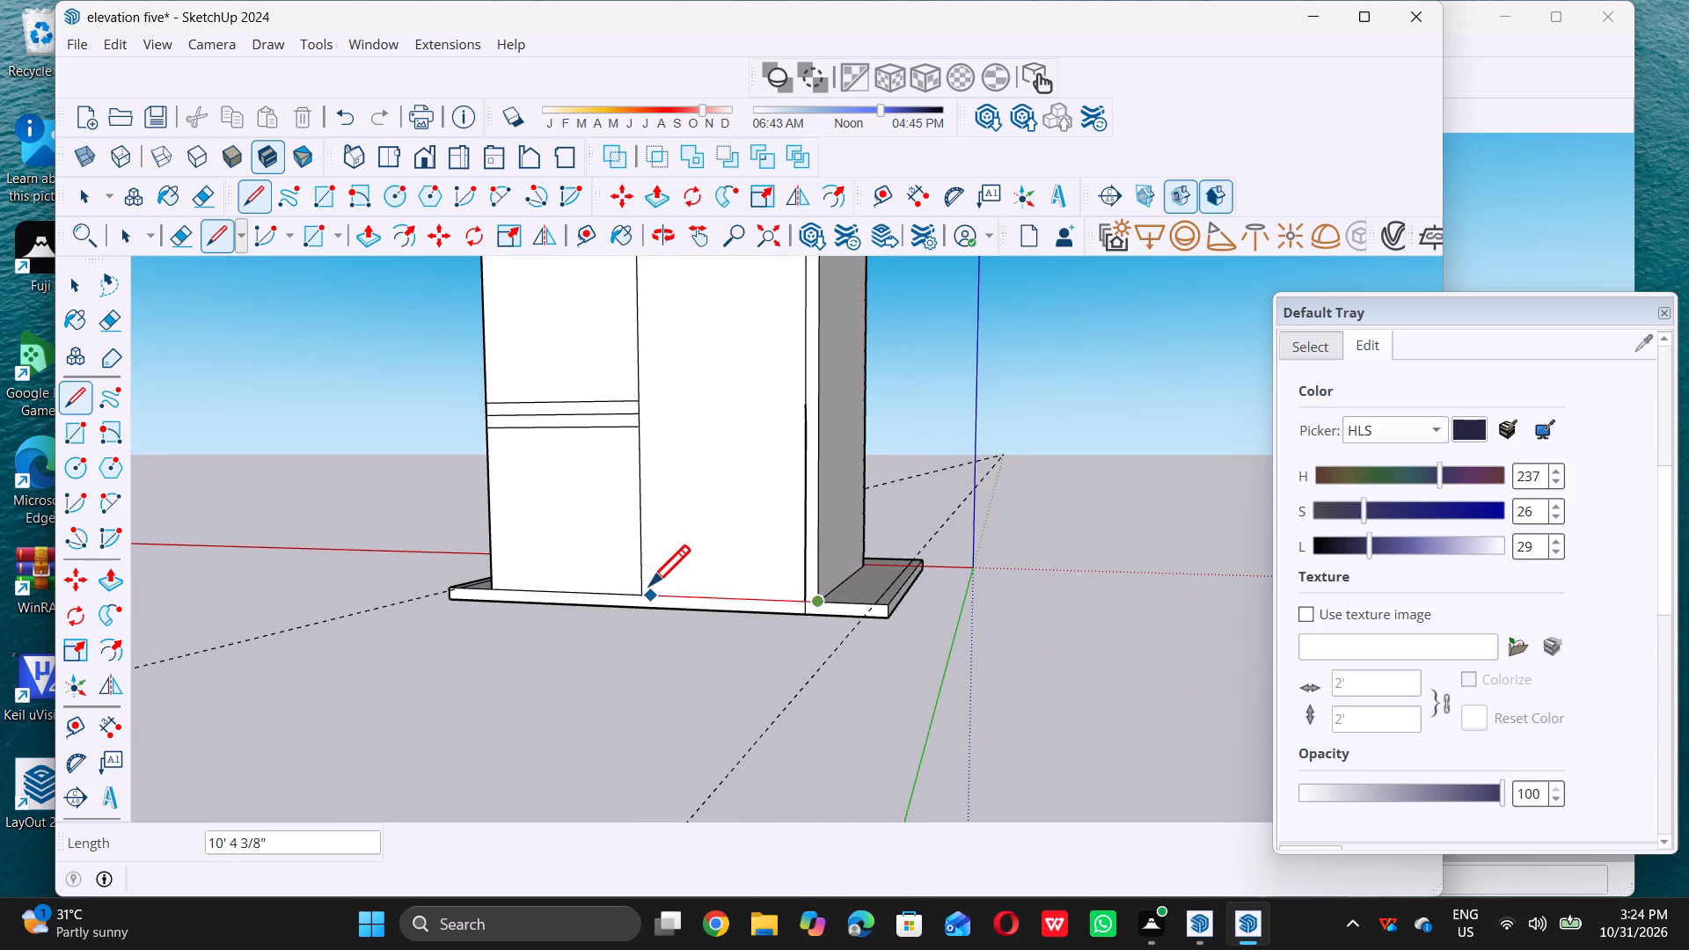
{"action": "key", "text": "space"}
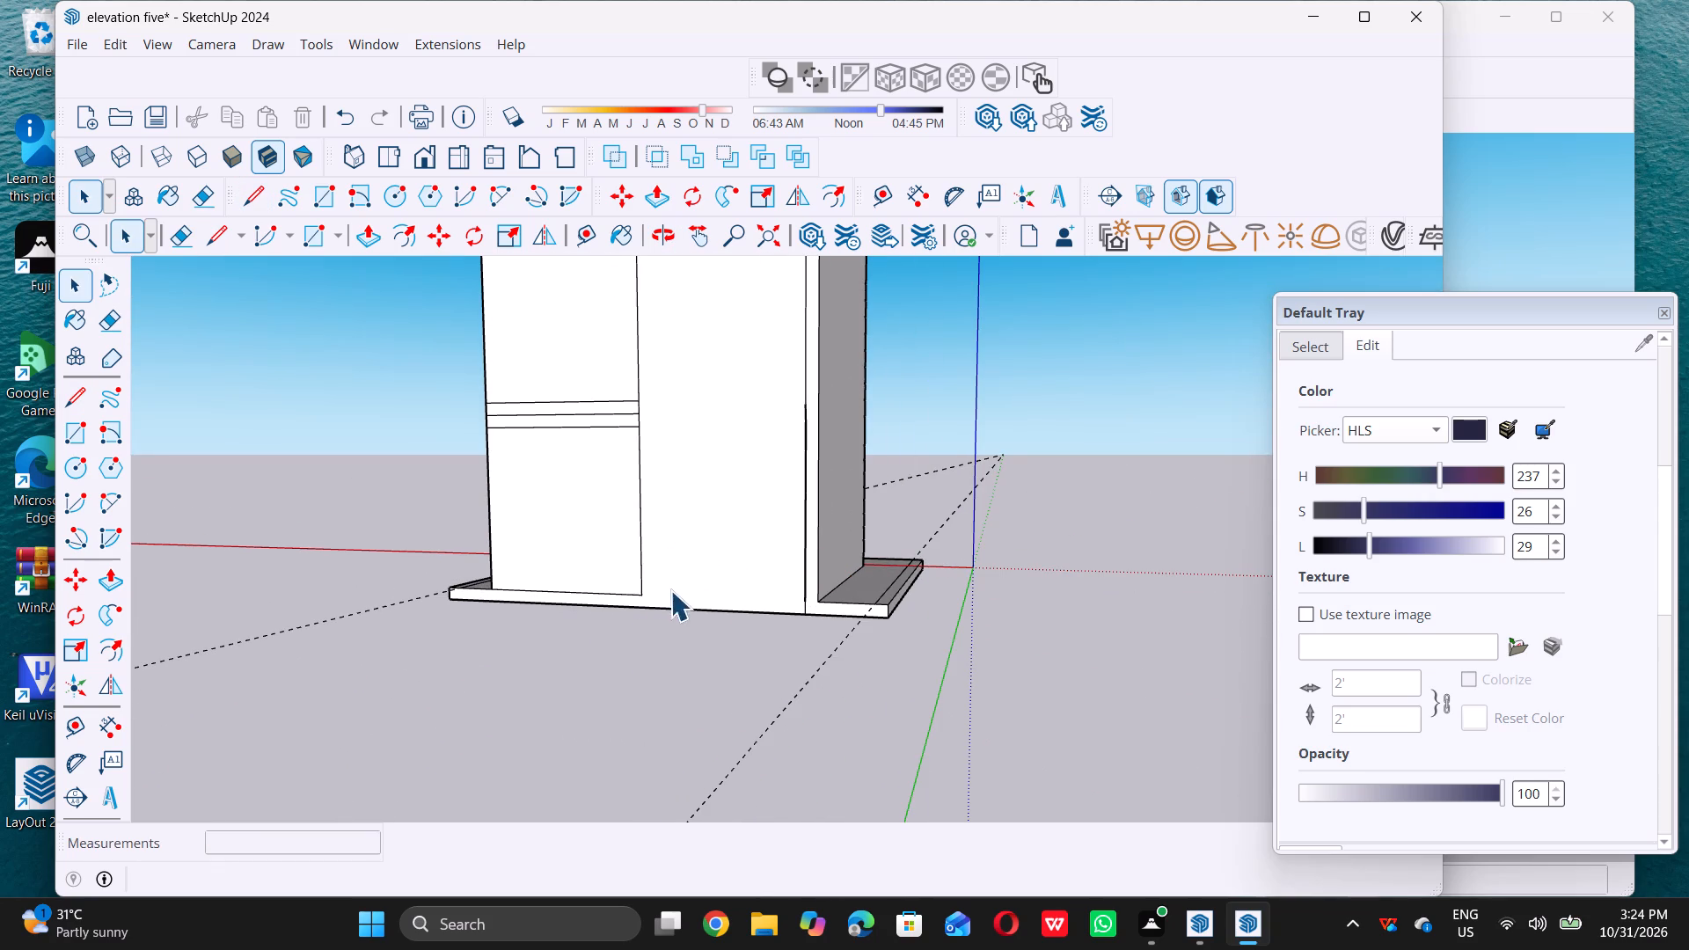
Draw lines along the base of the rear wall from its vertical division to the wall corner, ending with a 9" segment.
{"action": "key", "text": "l"}
{"action": "scroll", "coordinate": [638, 632], "scroll_direction": "up", "scroll_amount": 5}
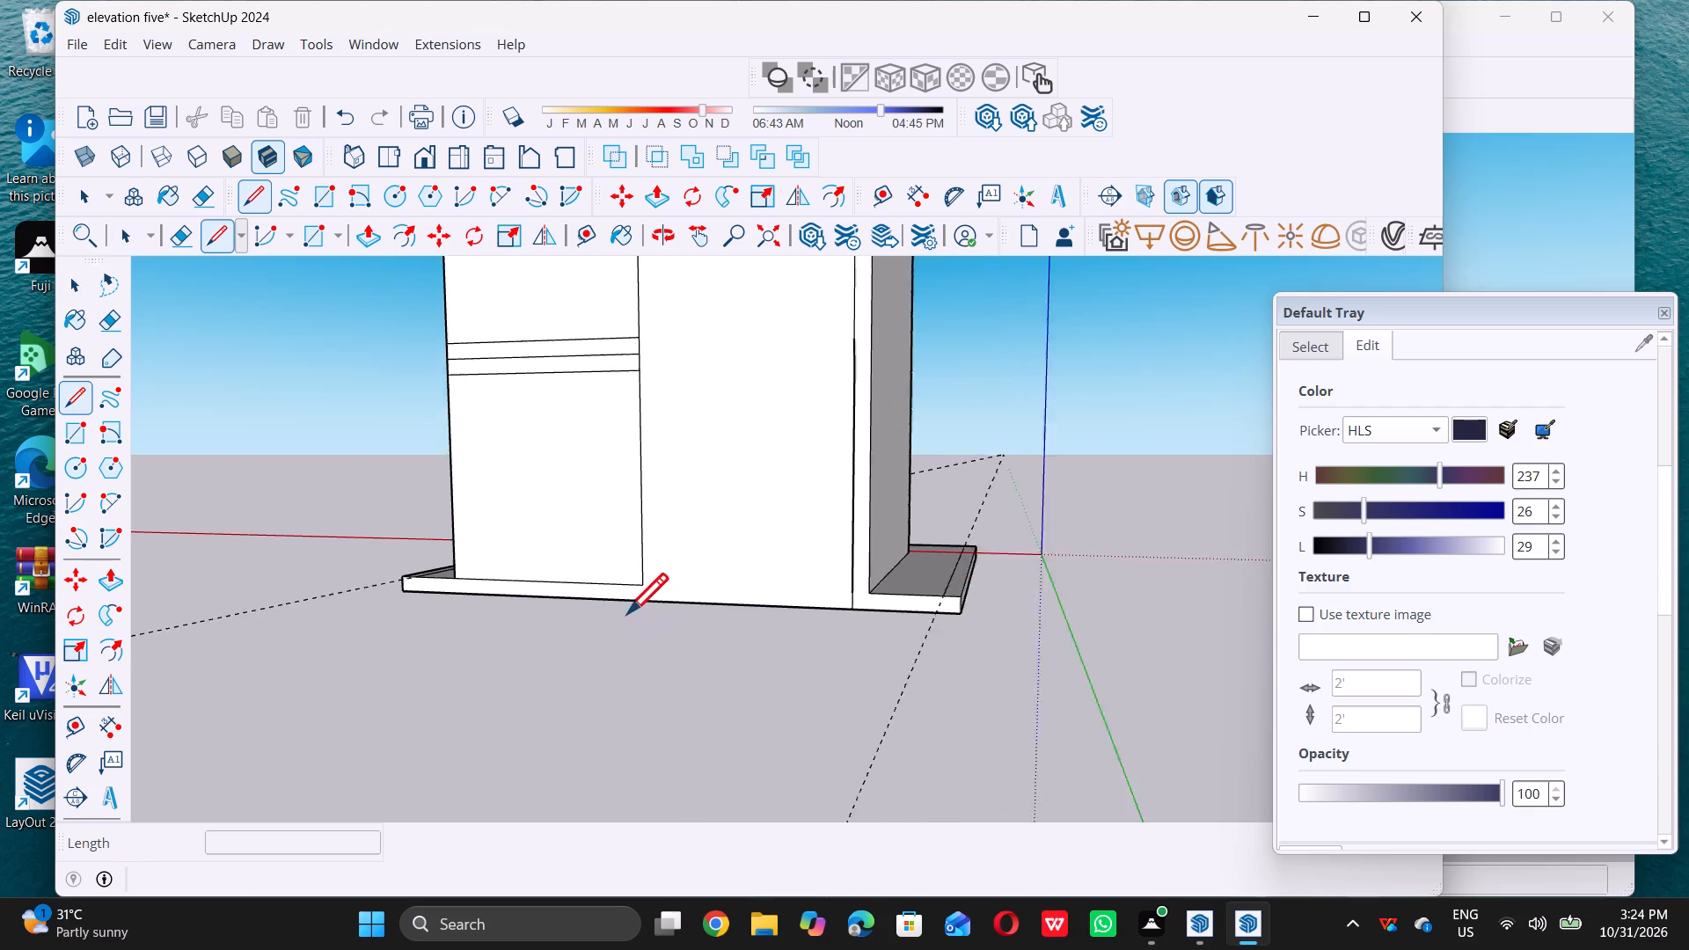
{"action": "scroll", "coordinate": [627, 613], "scroll_direction": "up", "scroll_amount": 5}
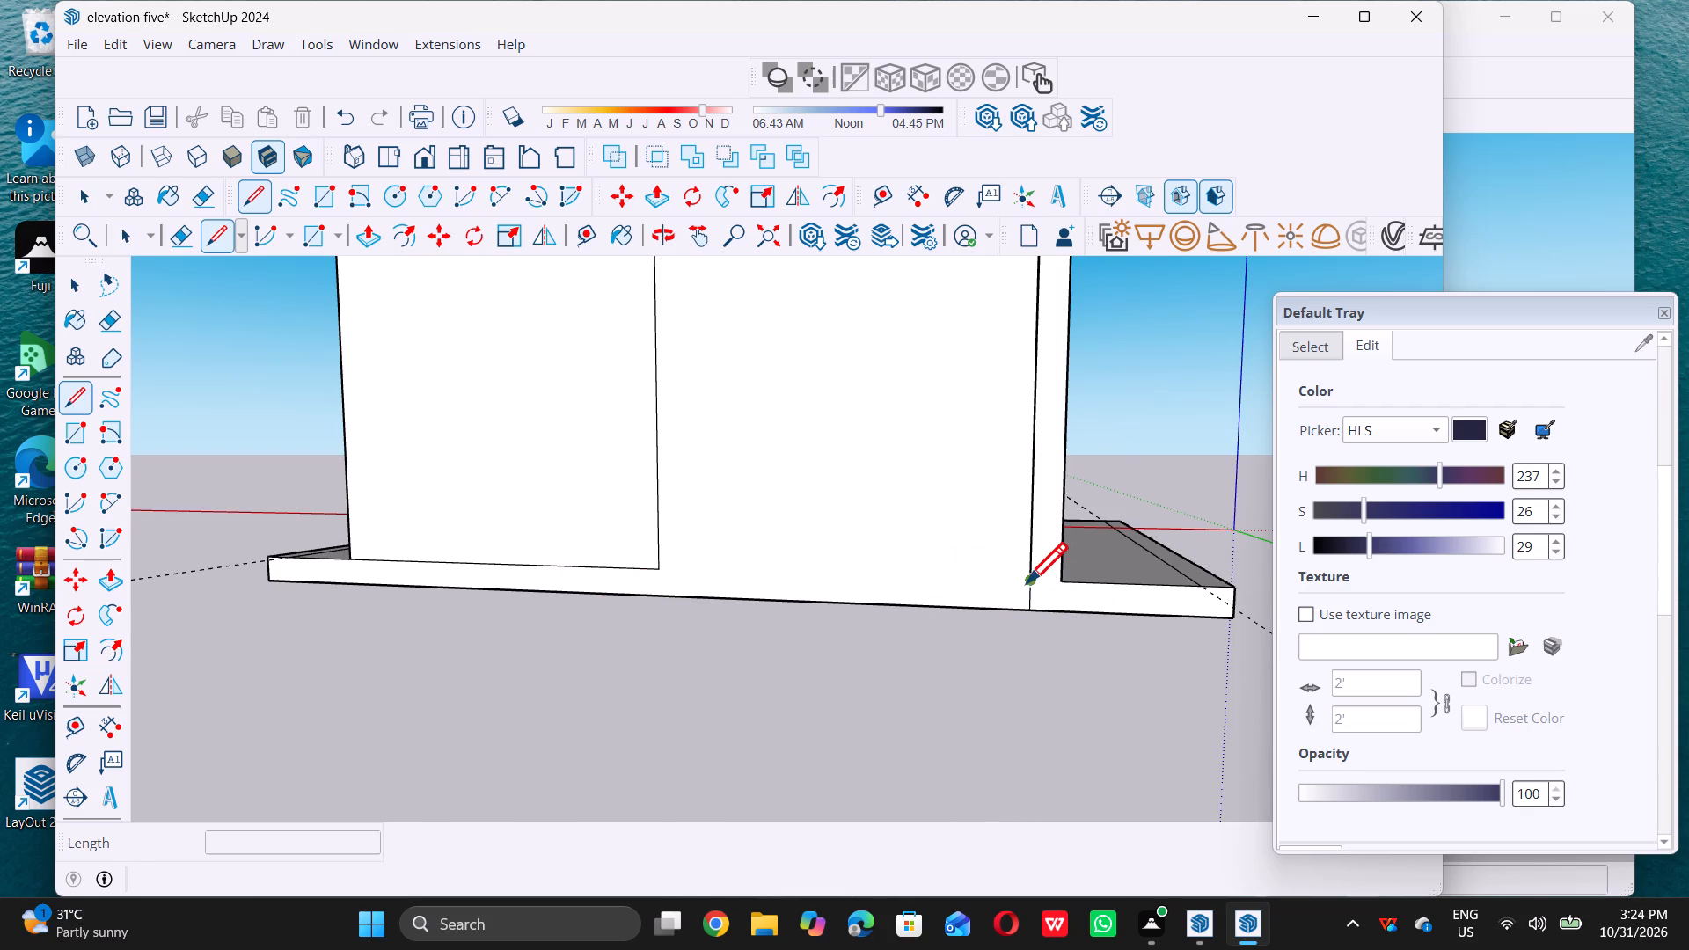
{"action": "left_click", "coordinate": [658, 570]}
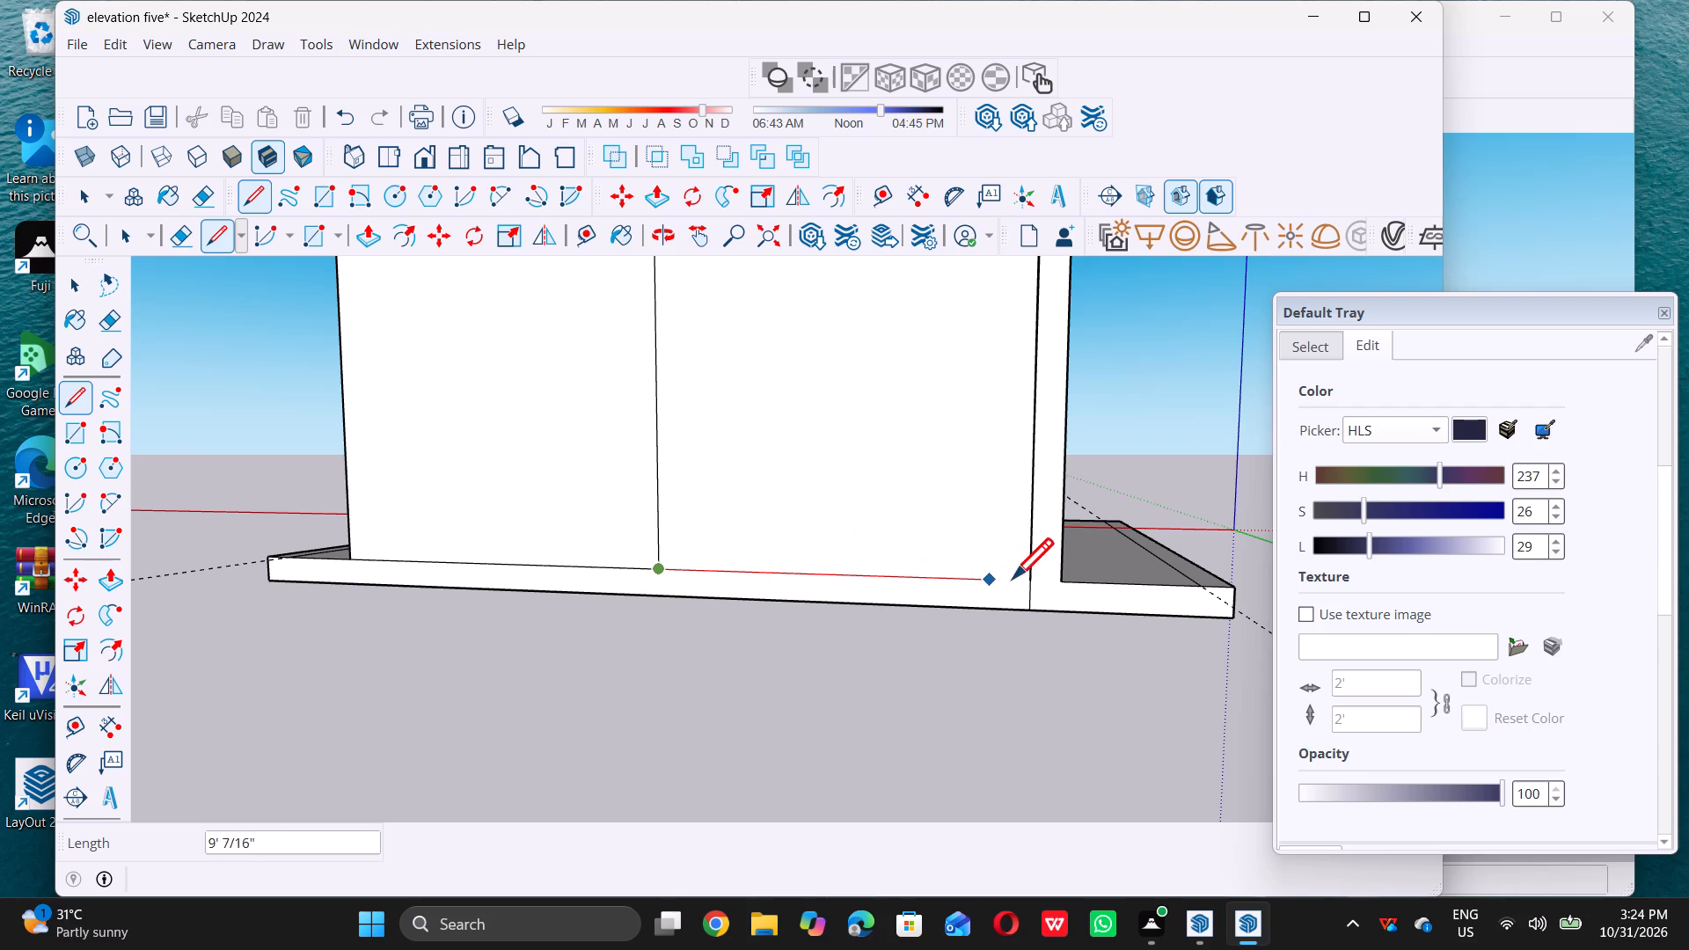
{"action": "double_click", "coordinate": [1029, 579]}
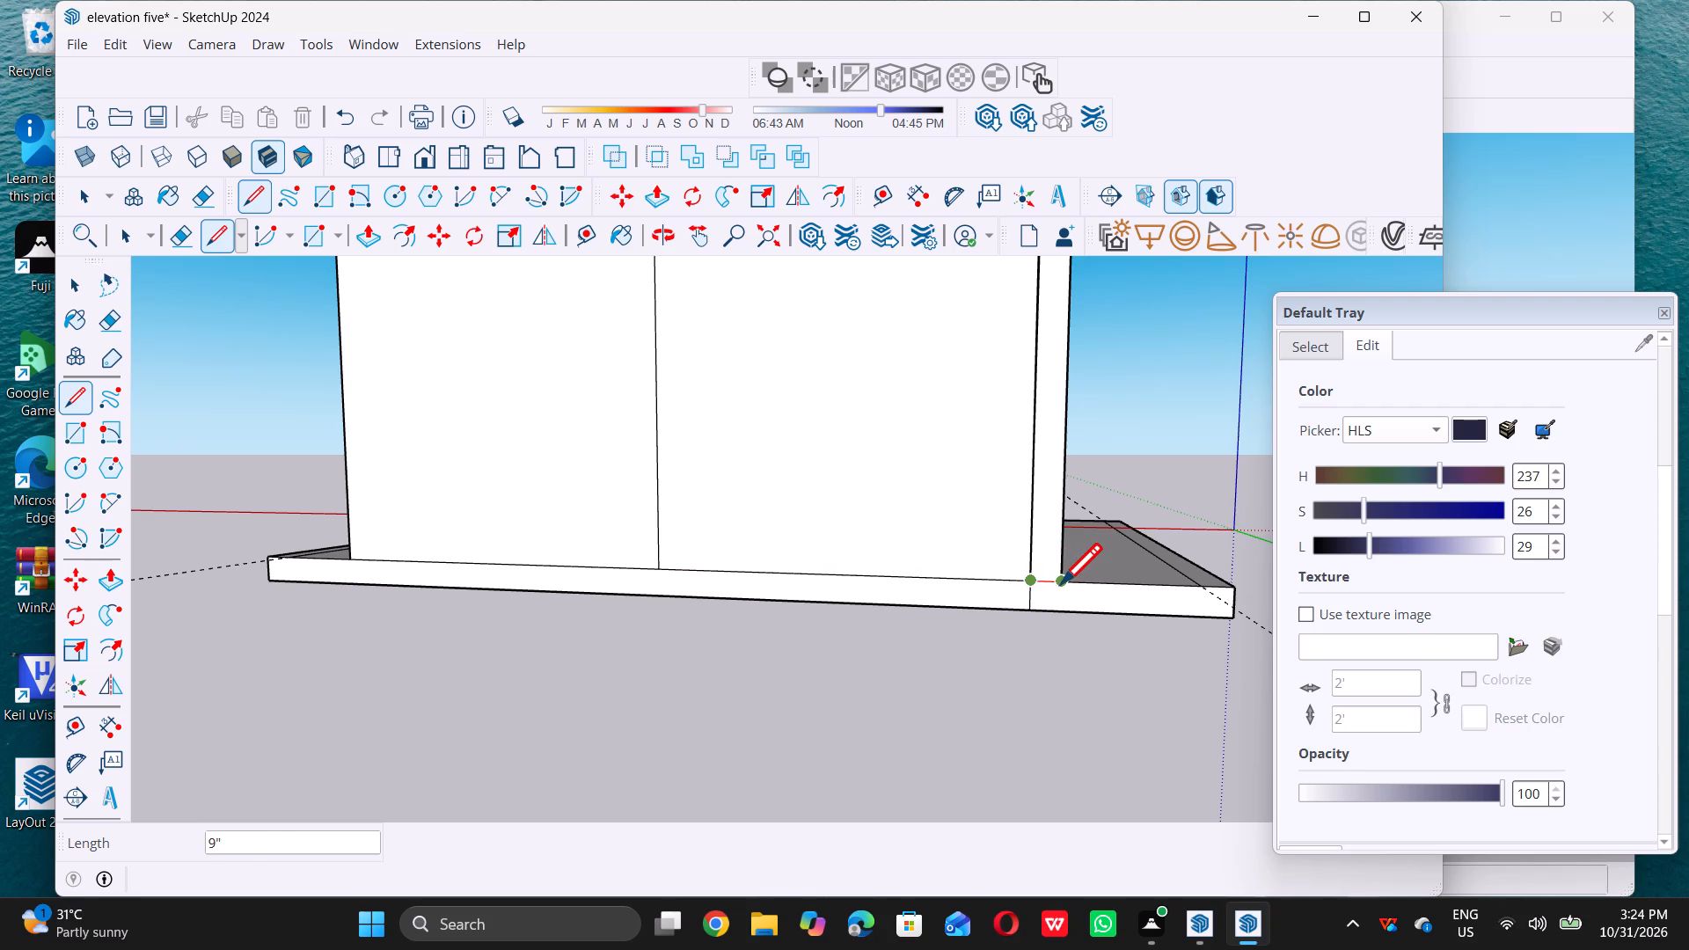
{"action": "left_click", "coordinate": [1061, 581]}
{"action": "key", "text": "space"}
Push/Pull the slab's edge face below the rear wall outward 3'.
{"action": "scroll", "coordinate": [797, 573], "scroll_direction": "down", "scroll_amount": 11}
{"action": "middle_click_drag", "start_coordinate": [891, 587], "coordinate": [720, 652]}
{"action": "scroll", "coordinate": [740, 625], "scroll_direction": "up", "scroll_amount": 10}
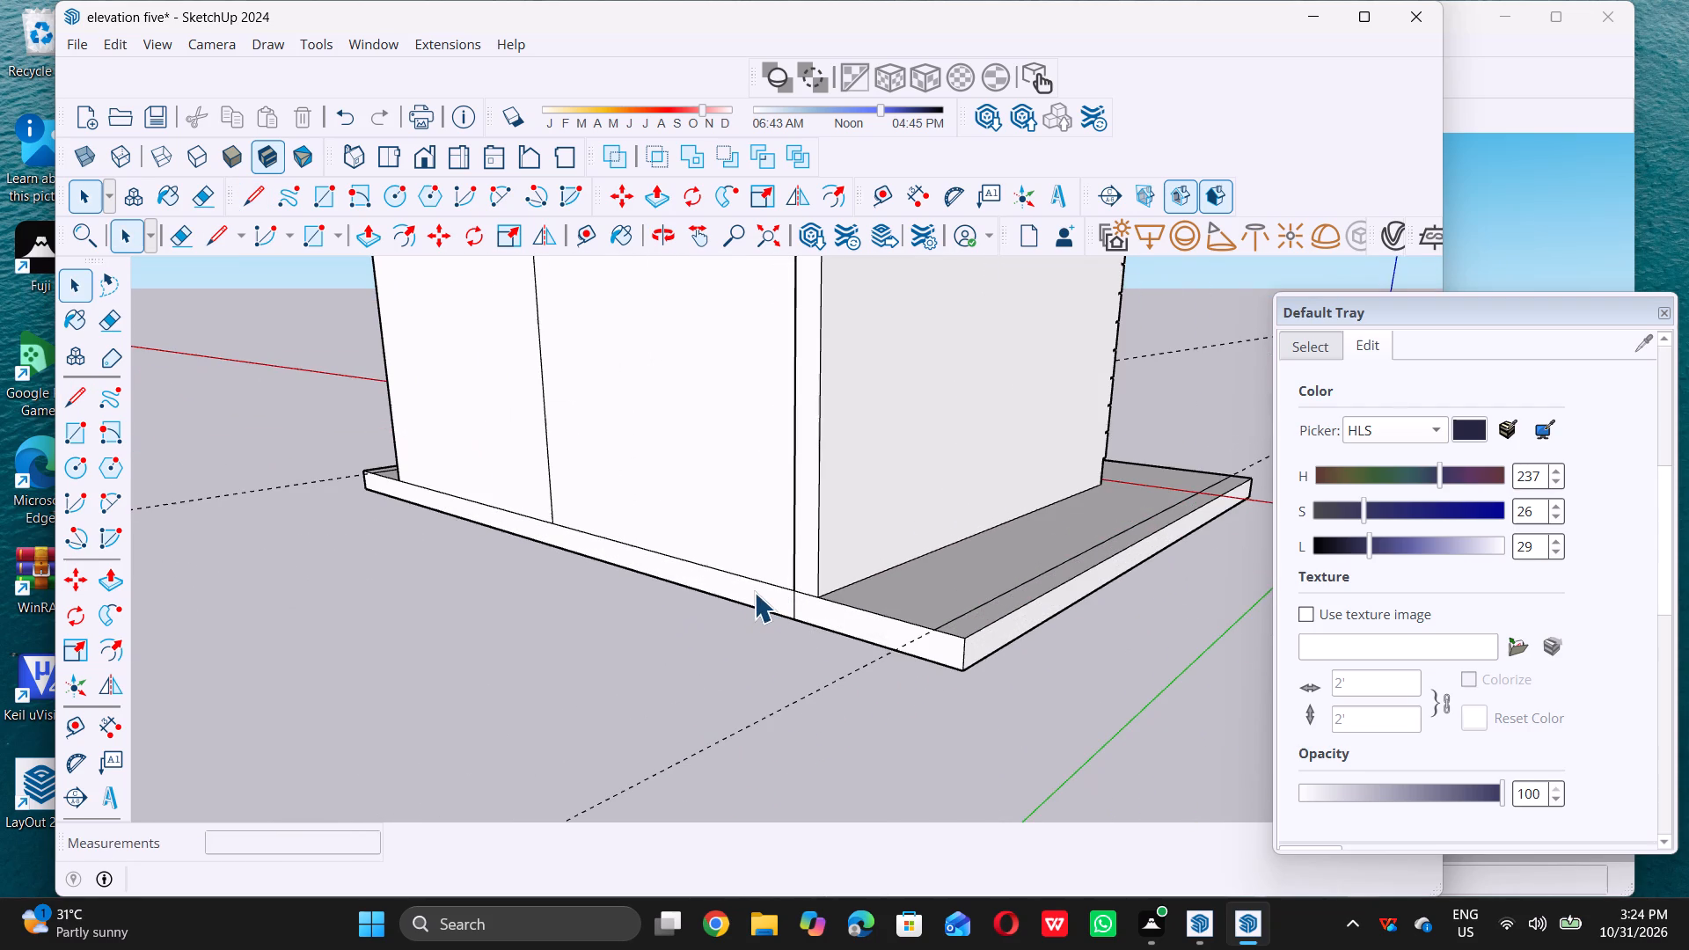
{"action": "left_click", "coordinate": [754, 591]}
{"action": "key", "text": "p"}
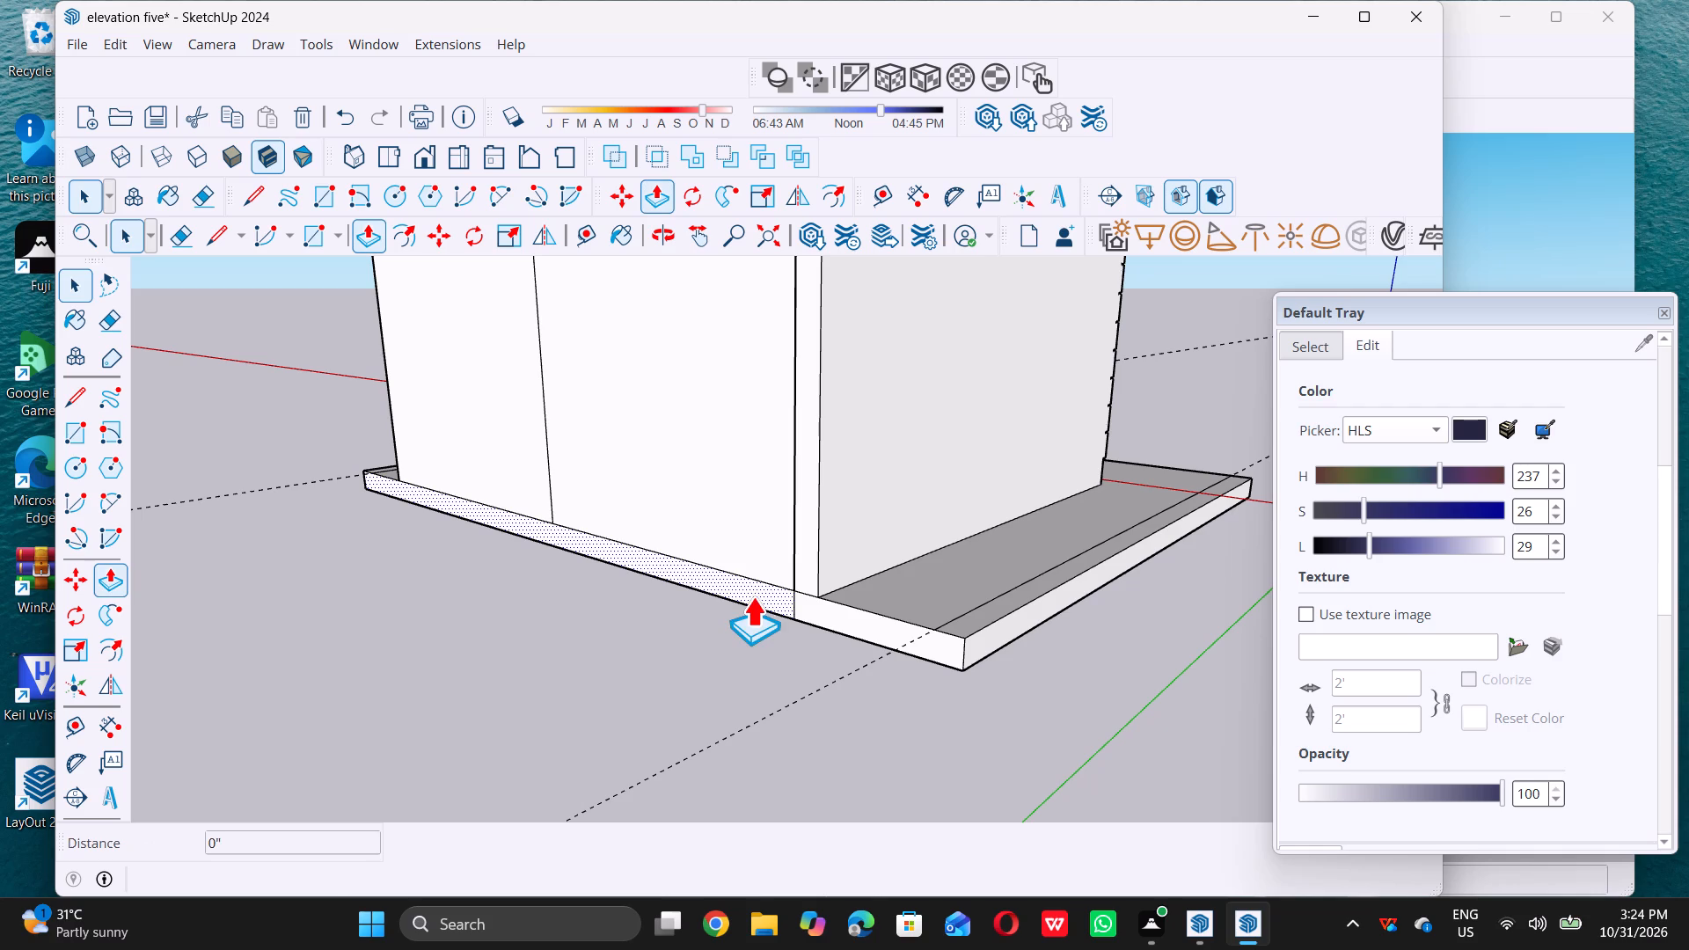
{"action": "left_click", "coordinate": [767, 588]}
{"action": "middle_click", "coordinate": [767, 588]}
{"action": "left_click", "coordinate": [767, 588]}
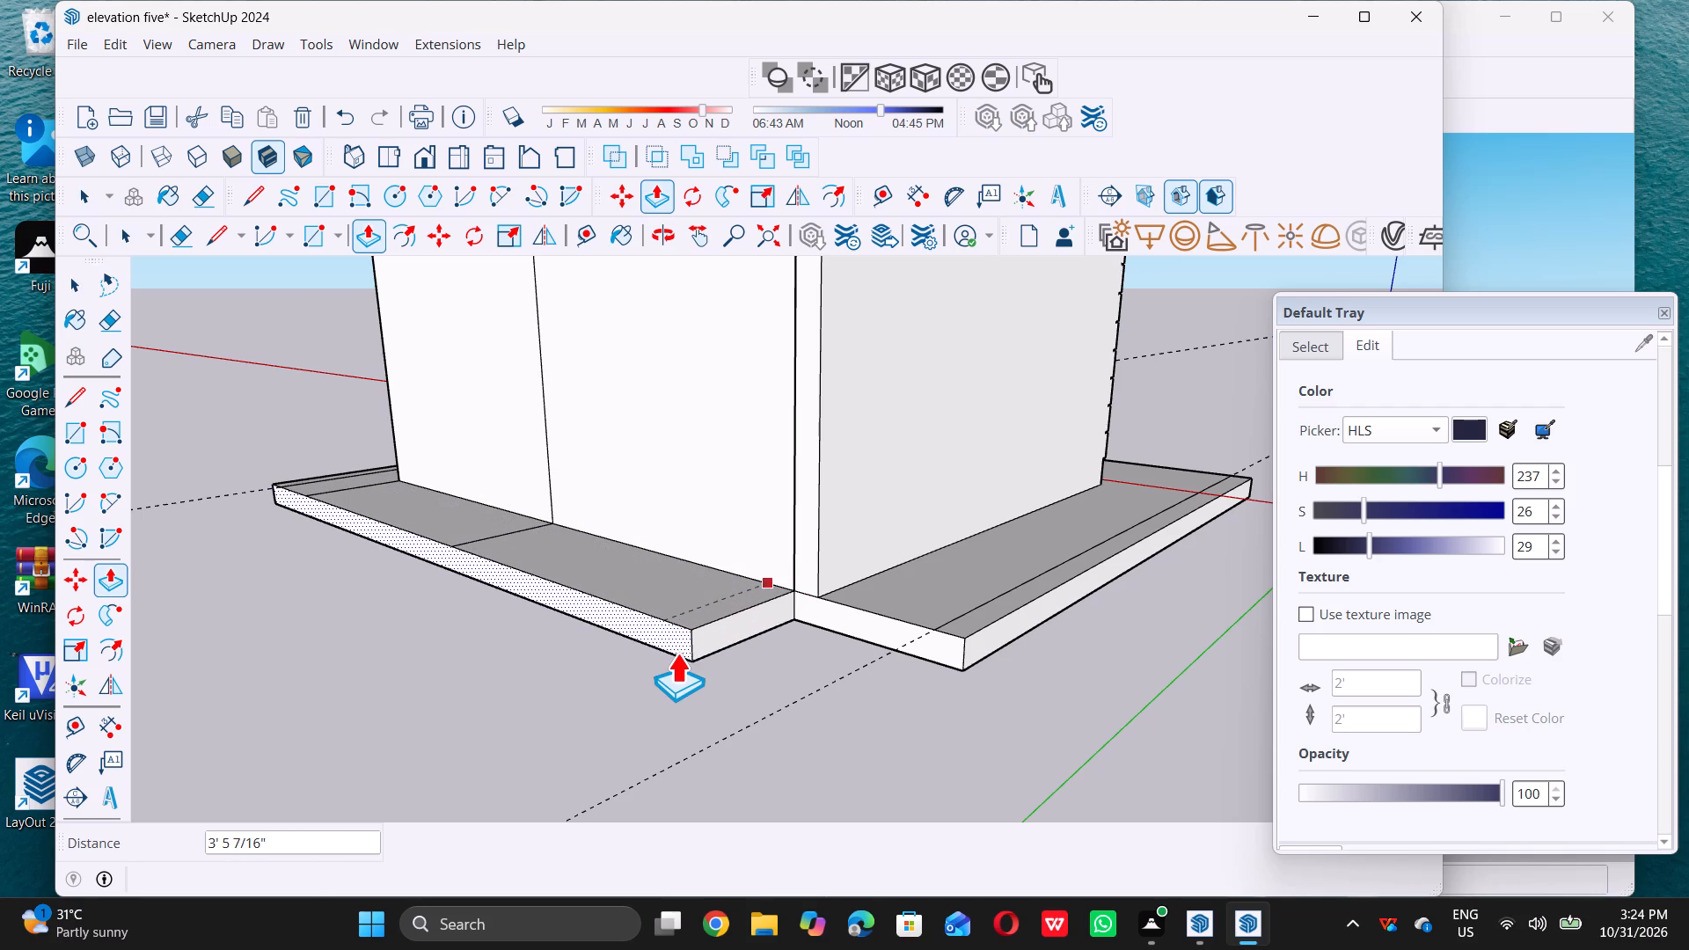
{"action": "type", "text": "3'"}
{"action": "key", "text": "Return"}
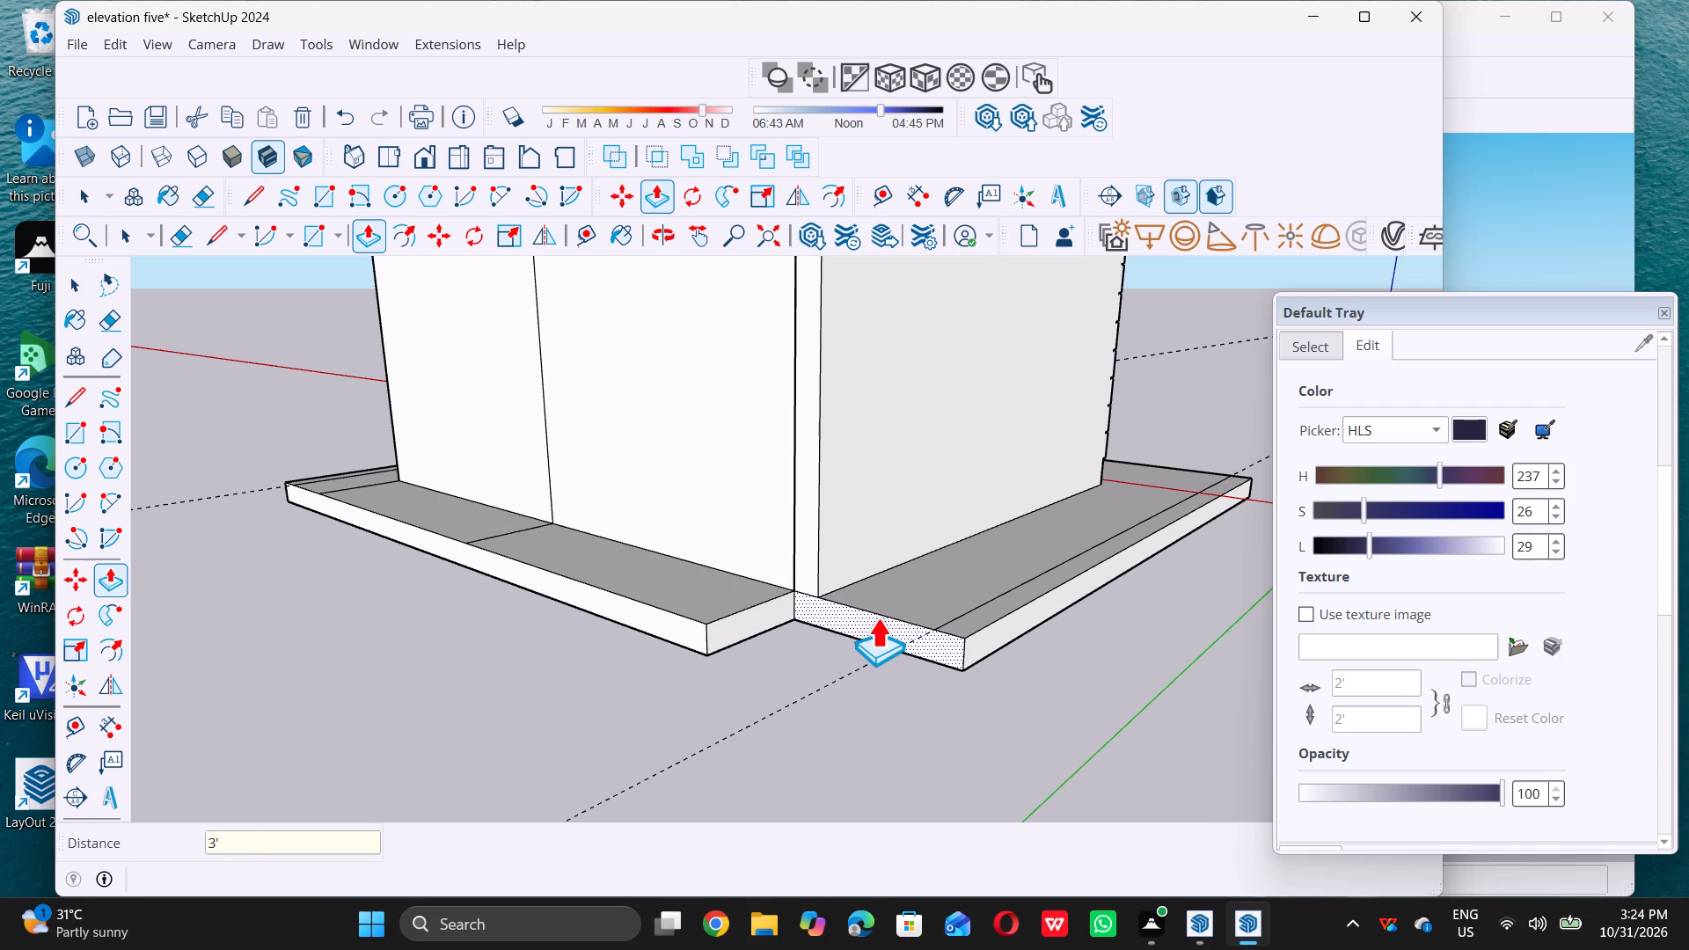
Push/Pull the remaining rear edge face at the blank wall corner outward 3', flush with the adjacent slab extension.
{"action": "left_click", "coordinate": [876, 616]}
{"action": "left_click", "coordinate": [704, 622]}
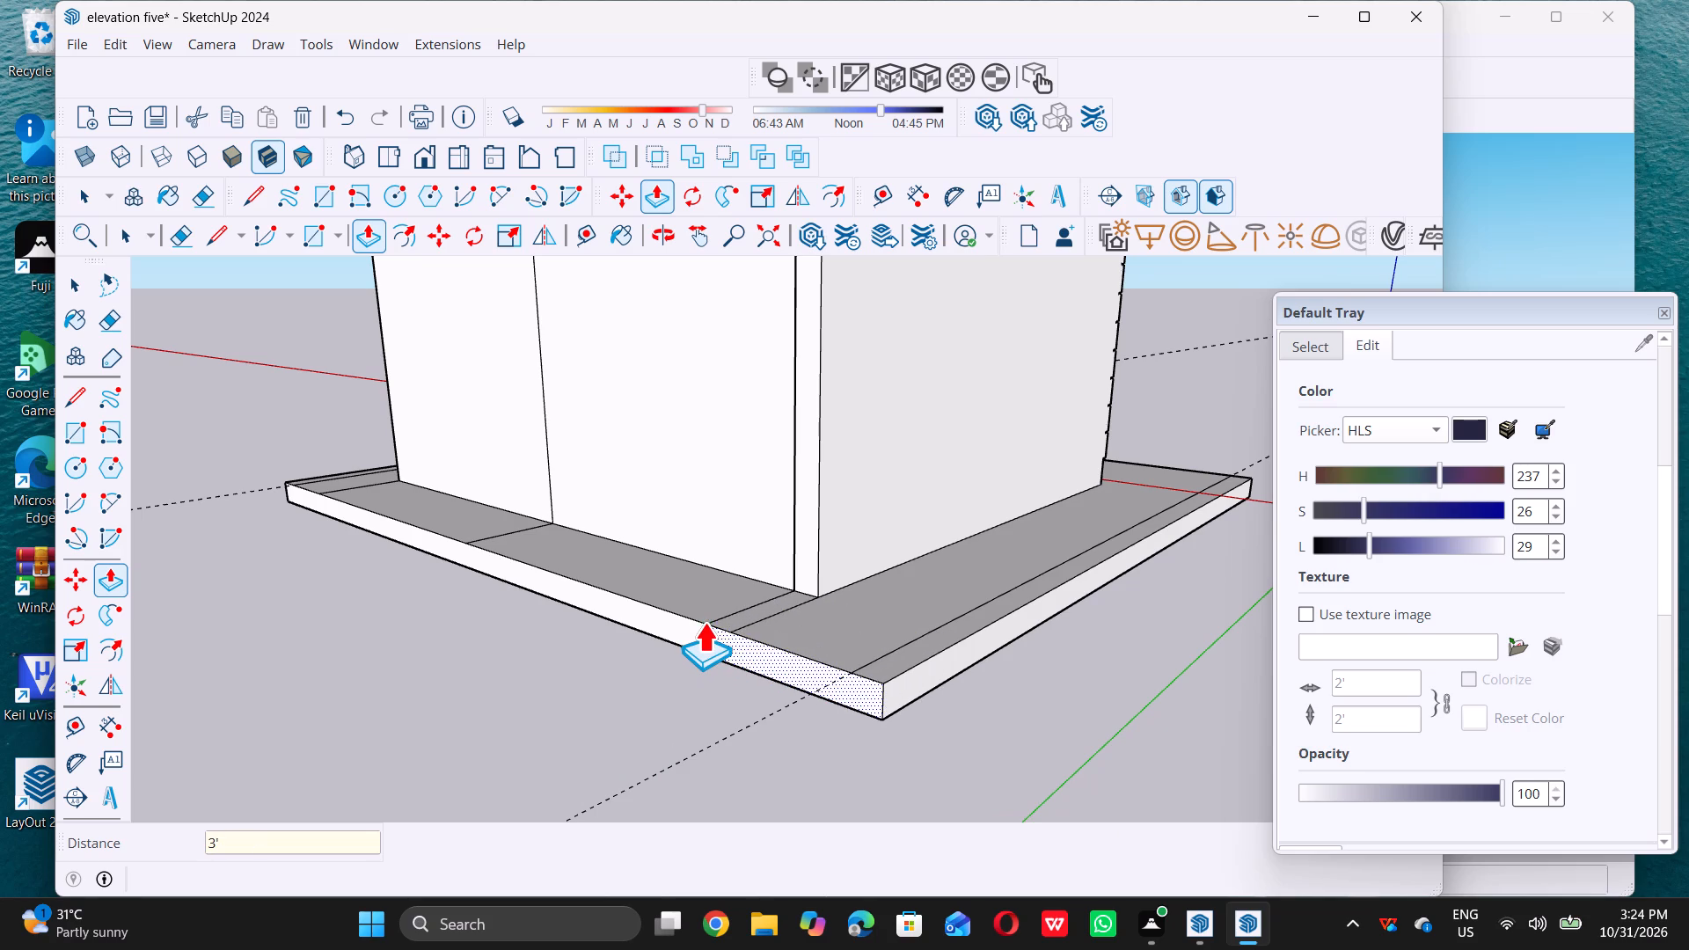
{"action": "key", "text": "space"}
Push/Pull the slab's long edge face below the rear wall outward a further 2'.
{"action": "scroll", "coordinate": [679, 643], "scroll_direction": "down", "scroll_amount": 11}
{"action": "middle_click_drag", "start_coordinate": [724, 656], "coordinate": [523, 779]}
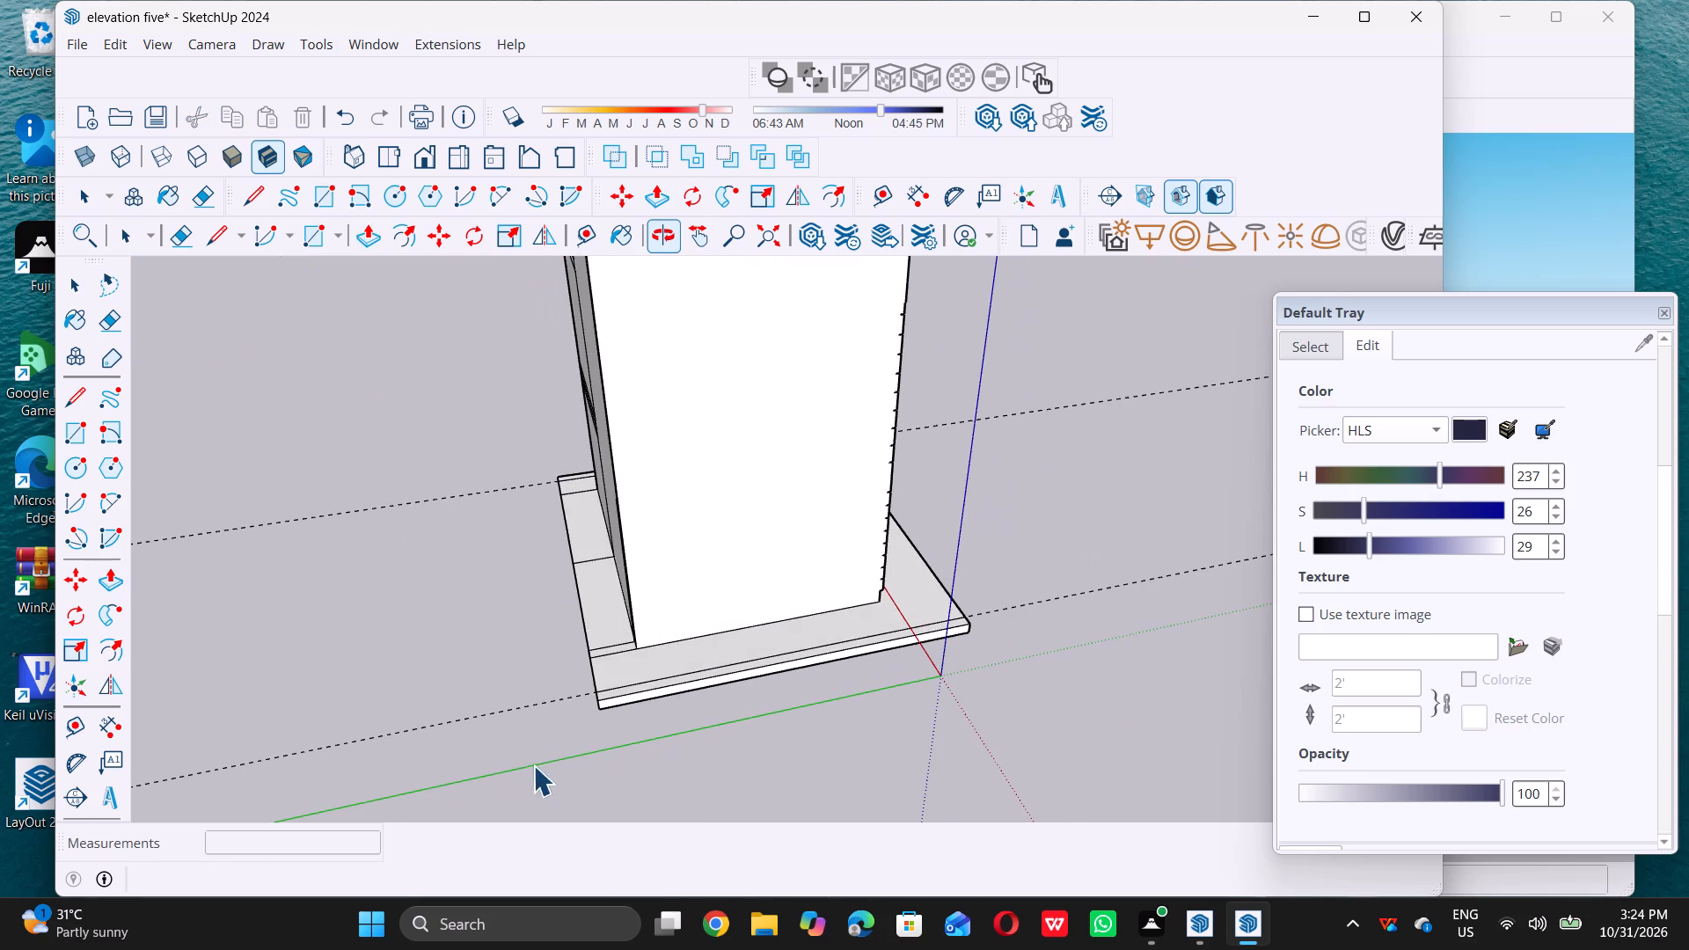
{"action": "scroll", "coordinate": [580, 534], "scroll_direction": "up", "scroll_amount": 6}
{"action": "scroll", "coordinate": [575, 485], "scroll_direction": "down", "scroll_amount": 1}
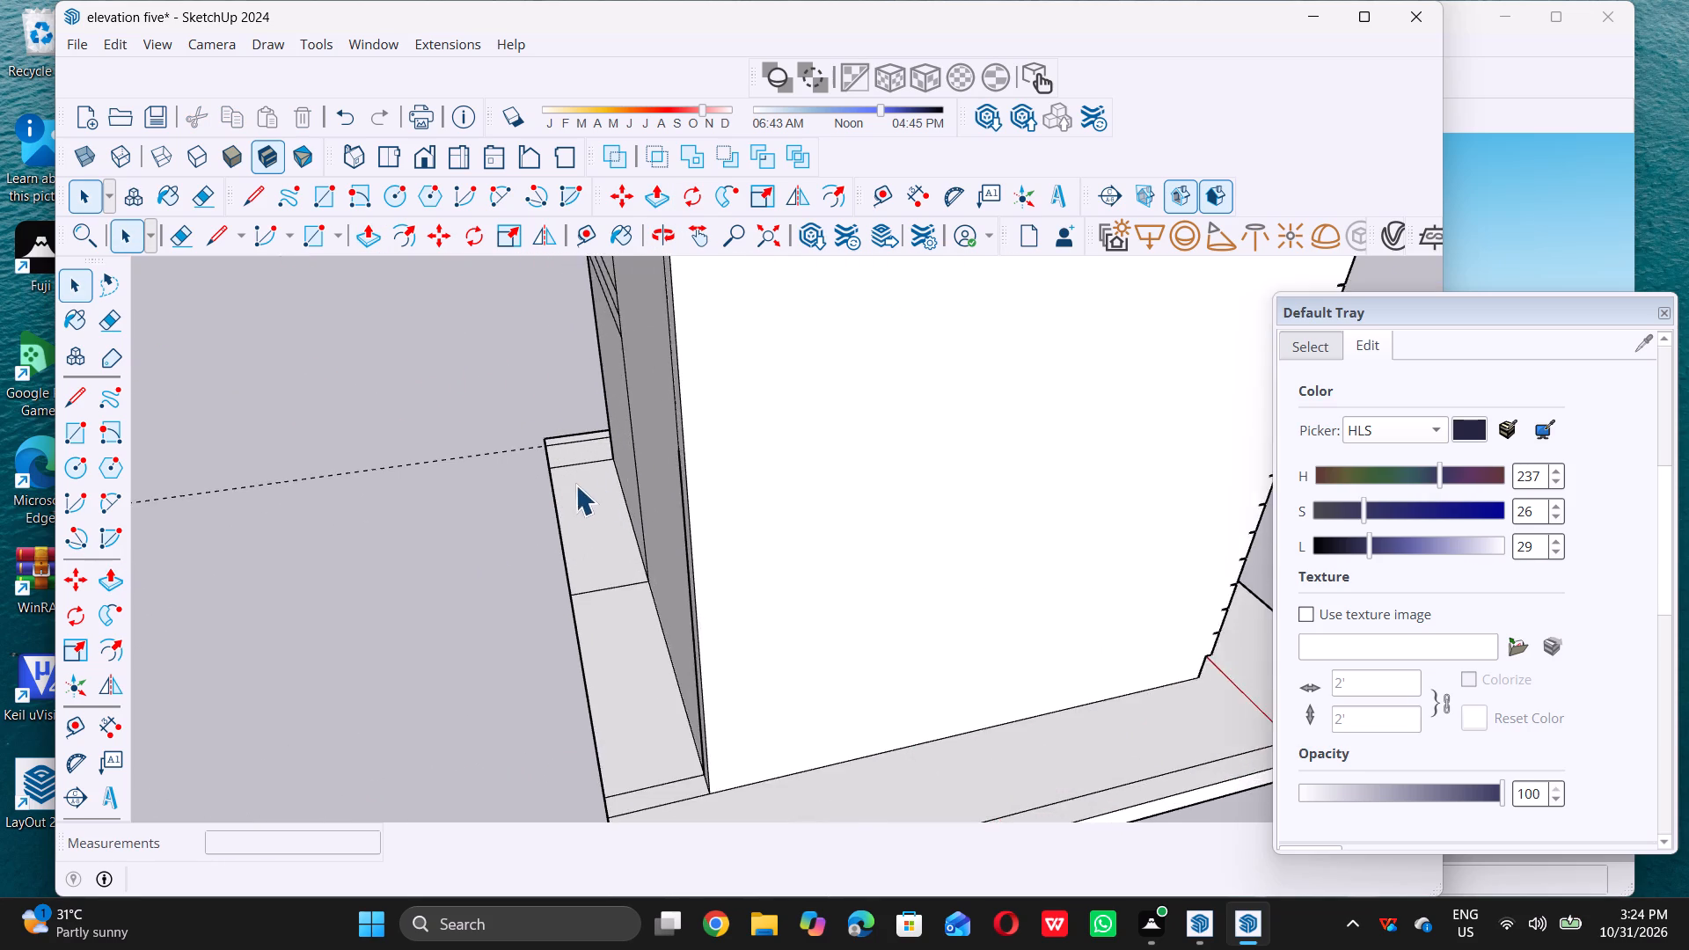
{"action": "scroll", "coordinate": [575, 485], "scroll_direction": "down", "scroll_amount": 10}
{"action": "middle_click_drag", "start_coordinate": [533, 662], "coordinate": [777, 544]}
{"action": "scroll", "coordinate": [532, 640], "scroll_direction": "up", "scroll_amount": 2}
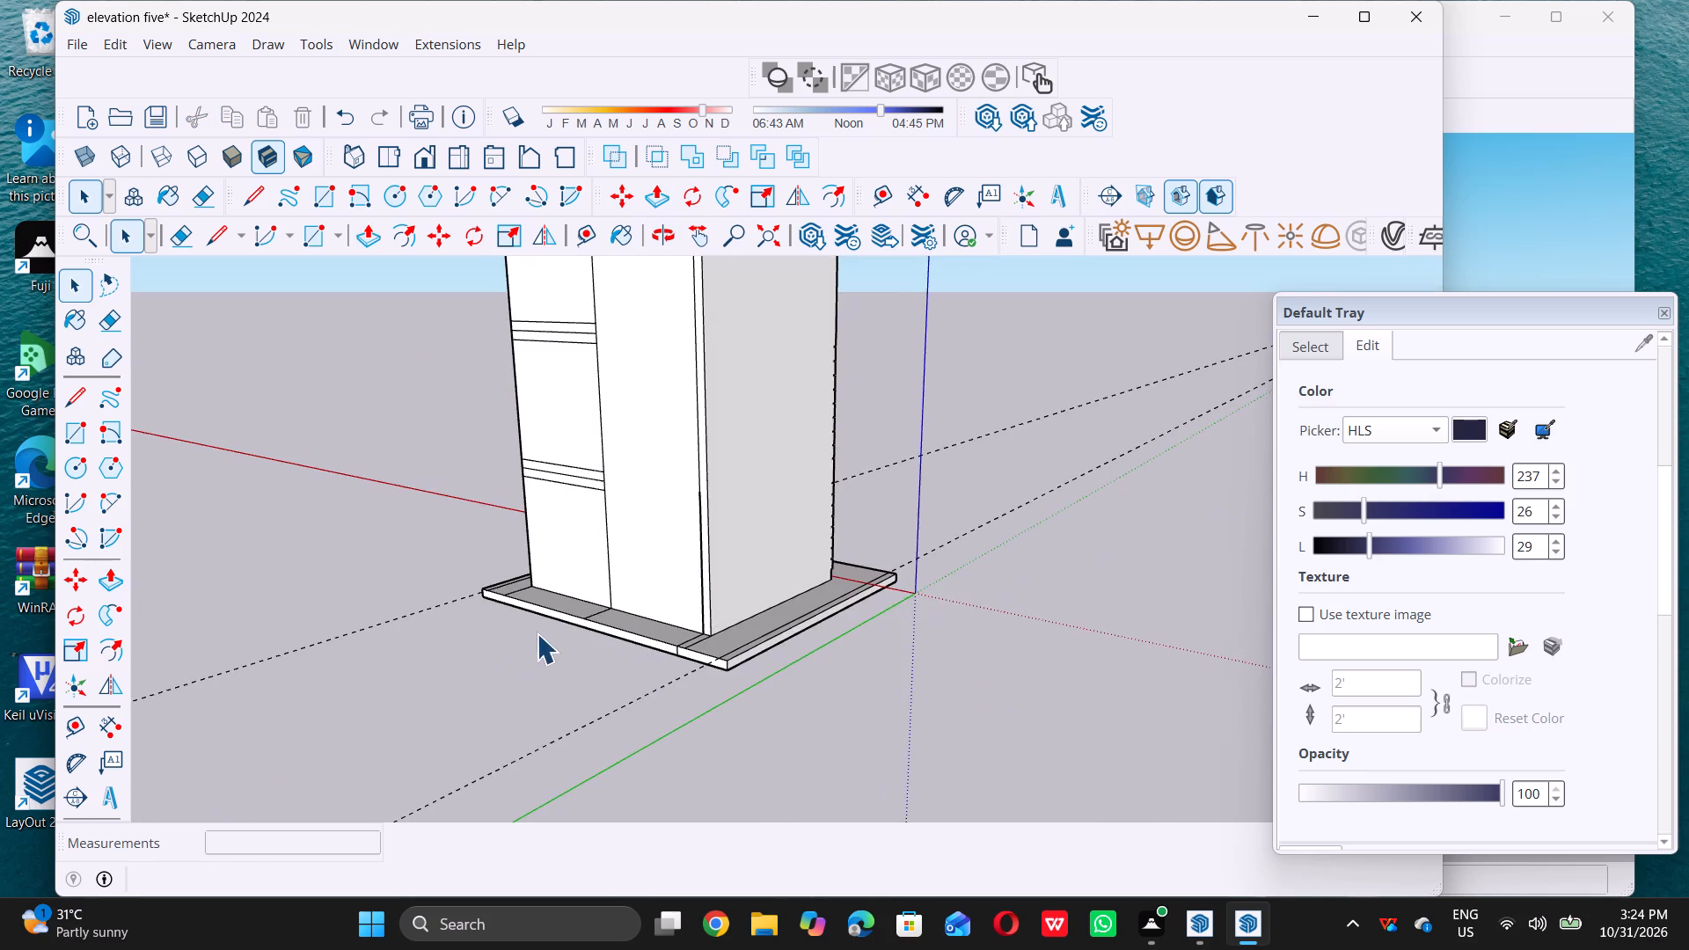
{"action": "scroll", "coordinate": [537, 633], "scroll_direction": "up", "scroll_amount": 5}
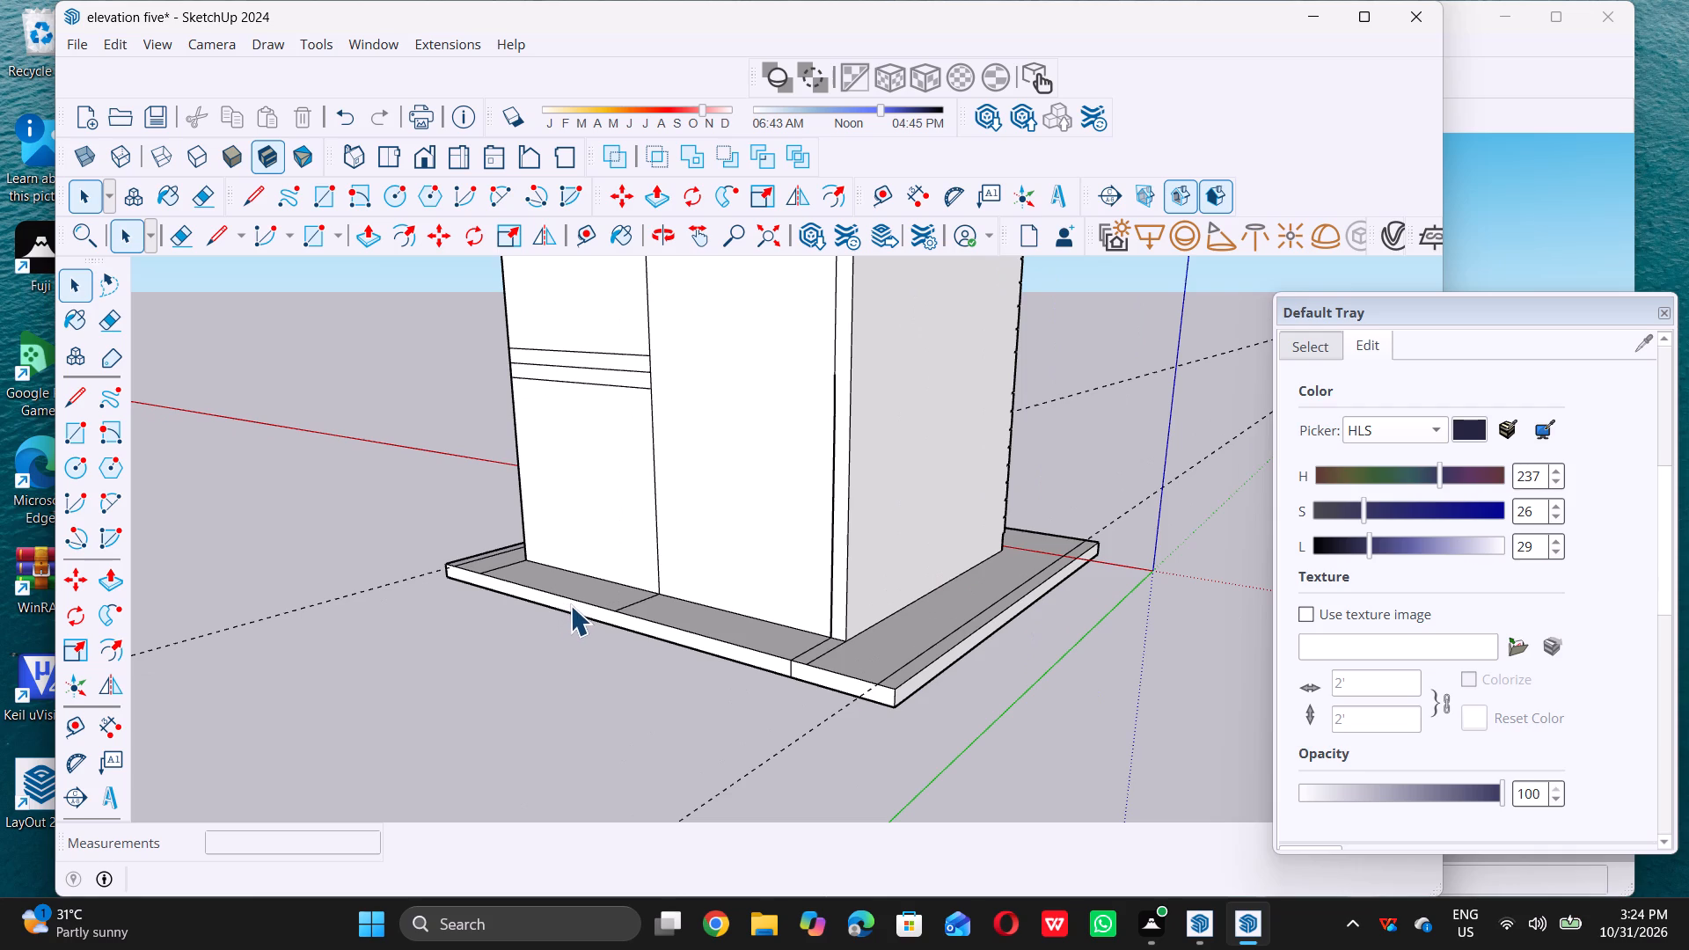
{"action": "scroll", "coordinate": [580, 610], "scroll_direction": "up", "scroll_amount": 5}
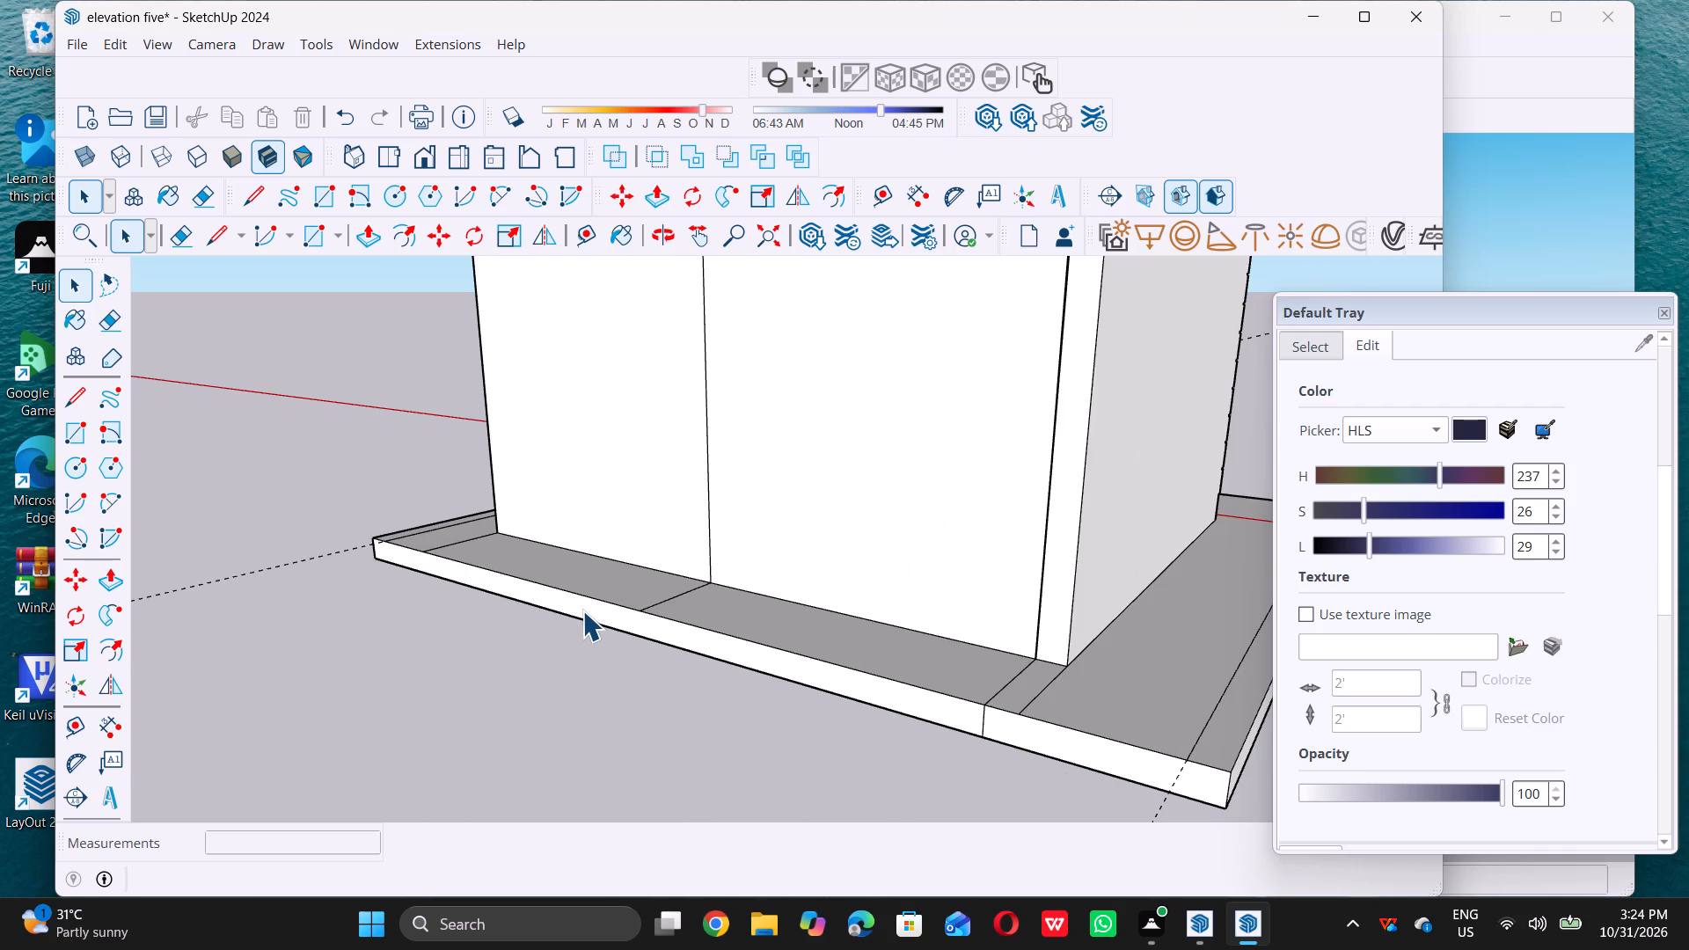
{"action": "scroll", "coordinate": [584, 609], "scroll_direction": "up", "scroll_amount": 8}
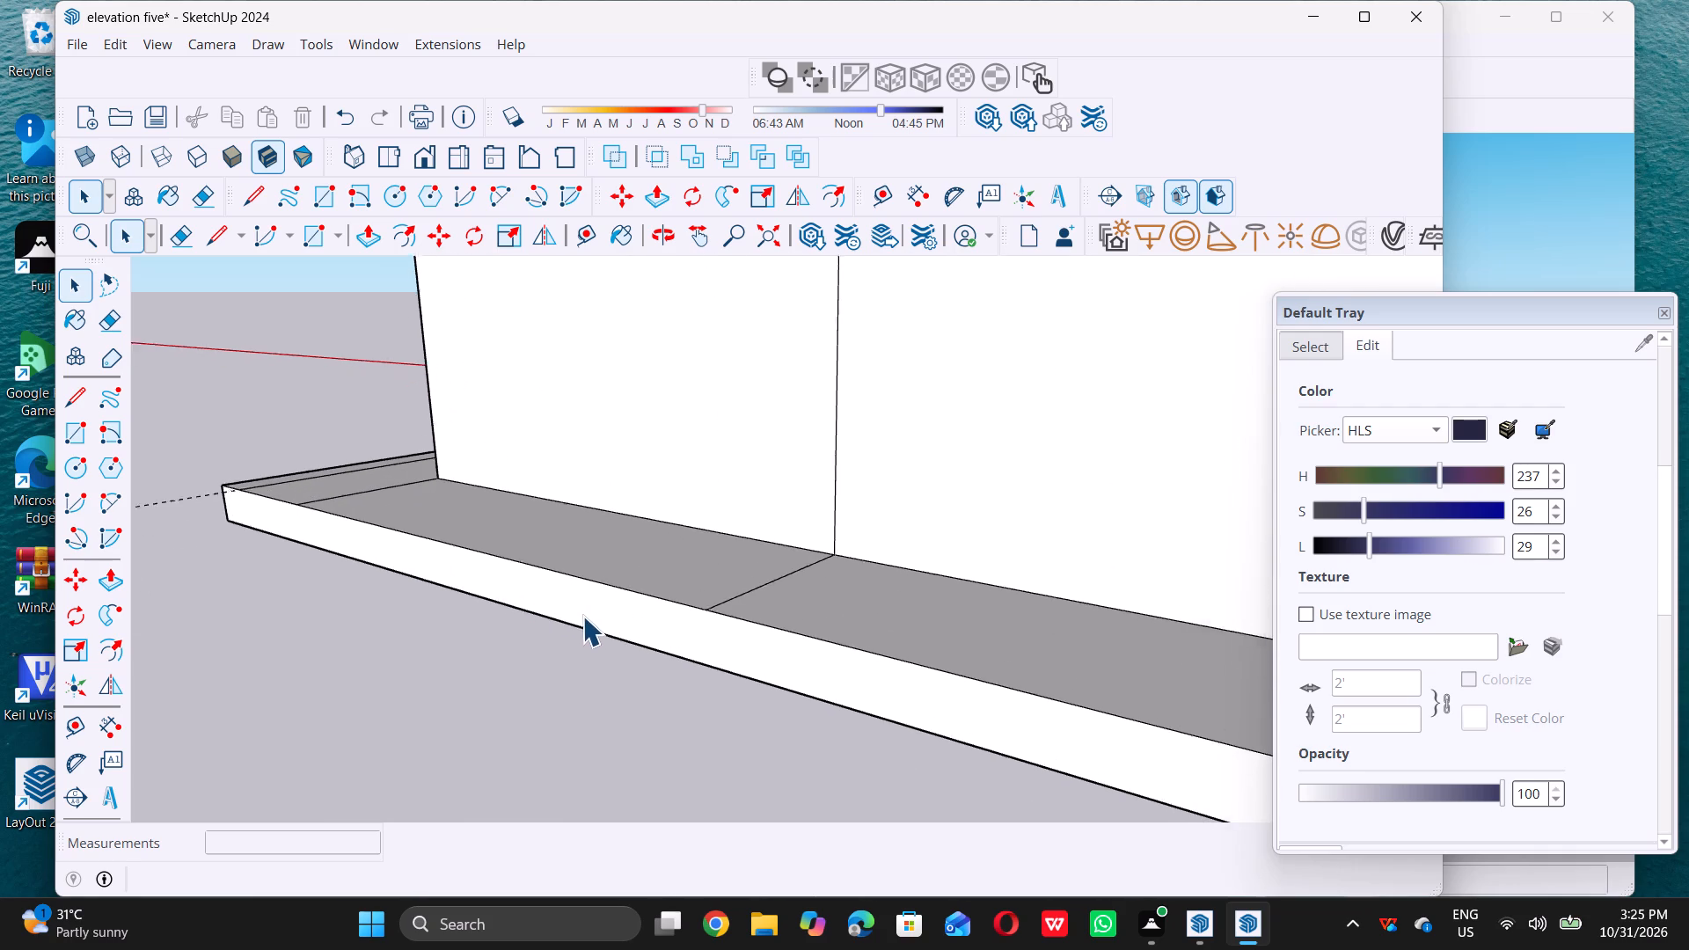
{"action": "double_click", "coordinate": [592, 610]}
{"action": "key", "text": "p"}
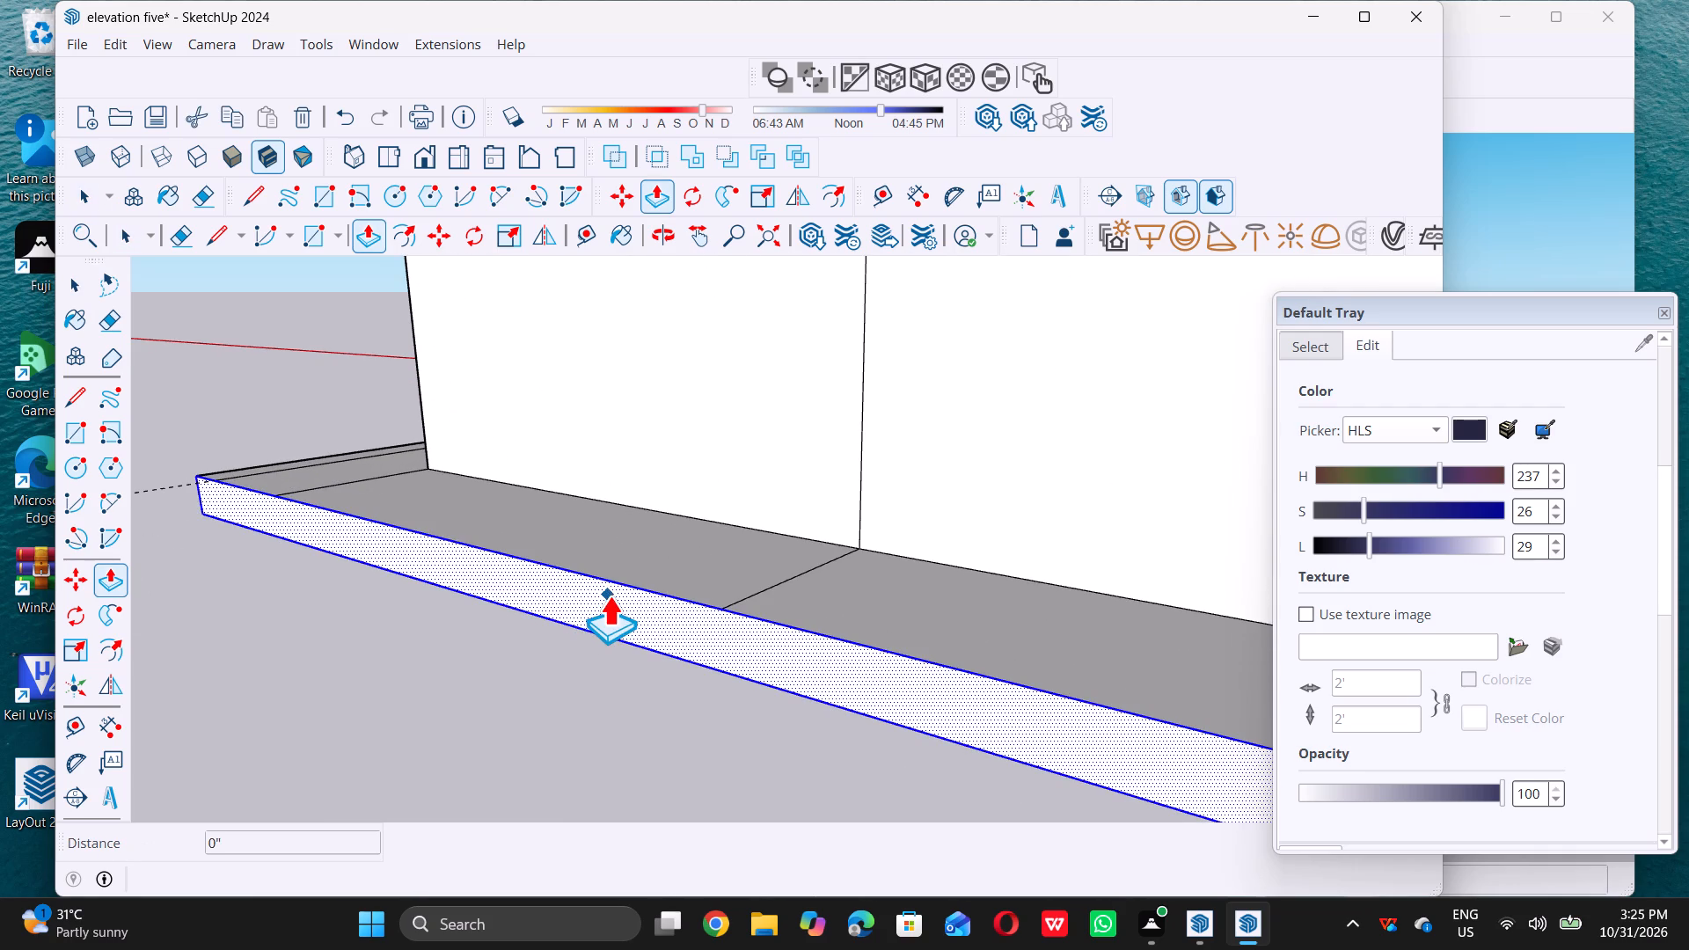
{"action": "left_click", "coordinate": [604, 607]}
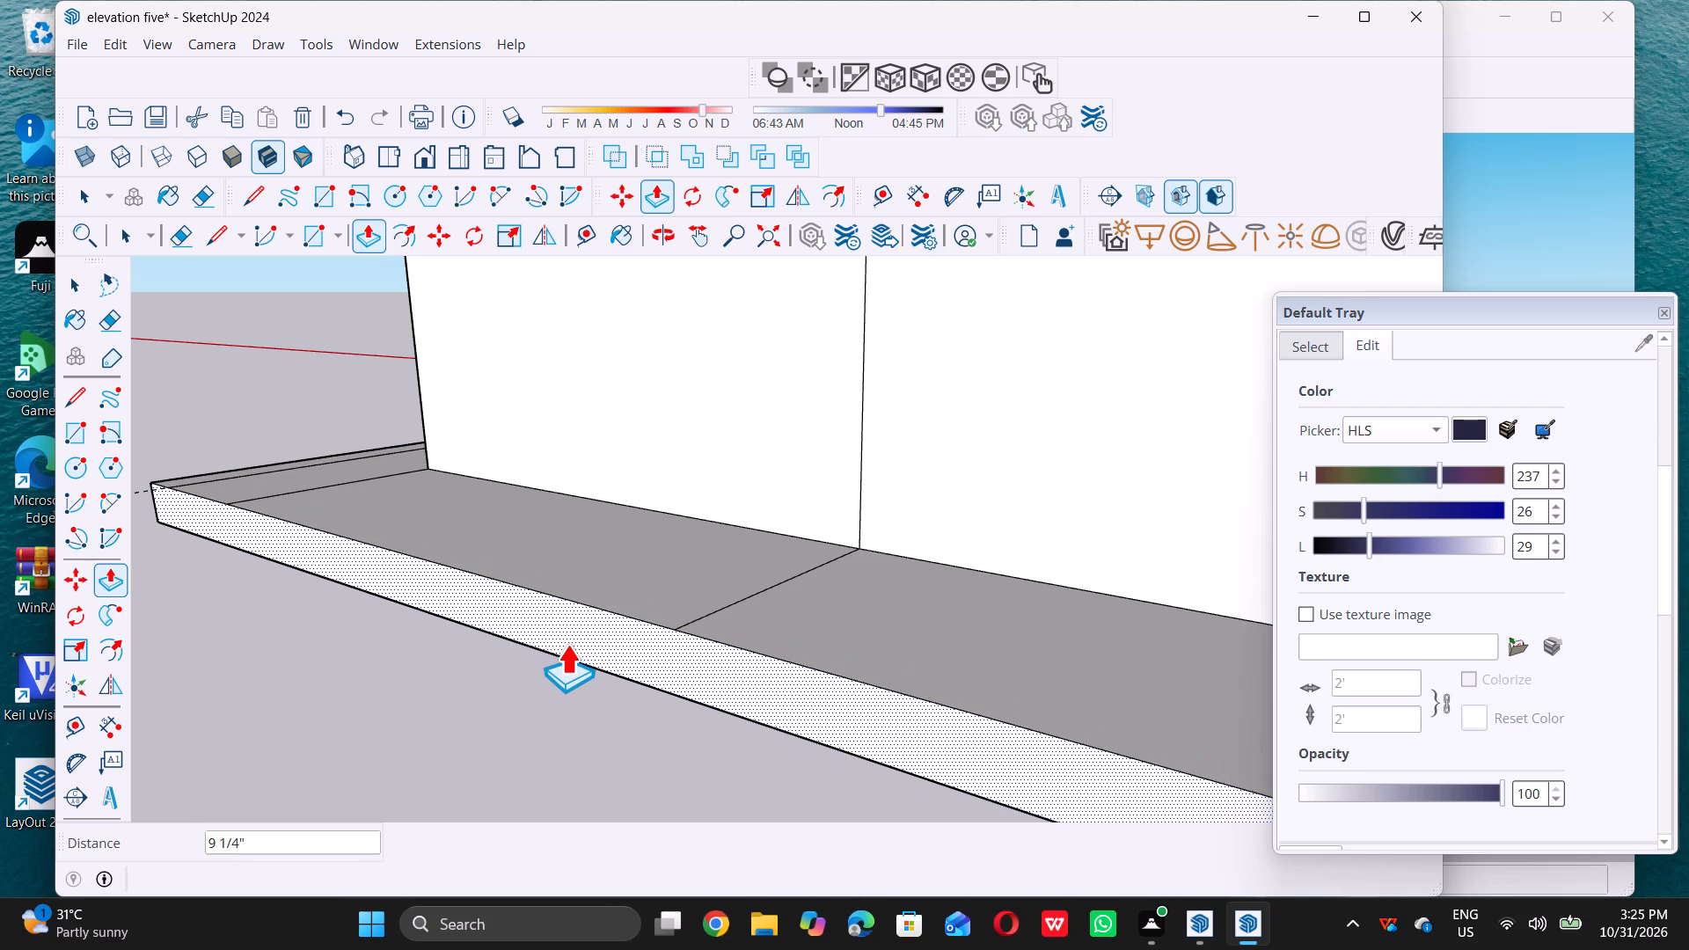
{"action": "type", "text": "2'"}
{"action": "key", "text": "Return"}
{"action": "key", "text": "space"}
Push/Pull the remaining rear edge face at the blank wall corner outward 2', flush with the adjacent slab edge.
{"action": "scroll", "coordinate": [572, 633], "scroll_direction": "down", "scroll_amount": 15}
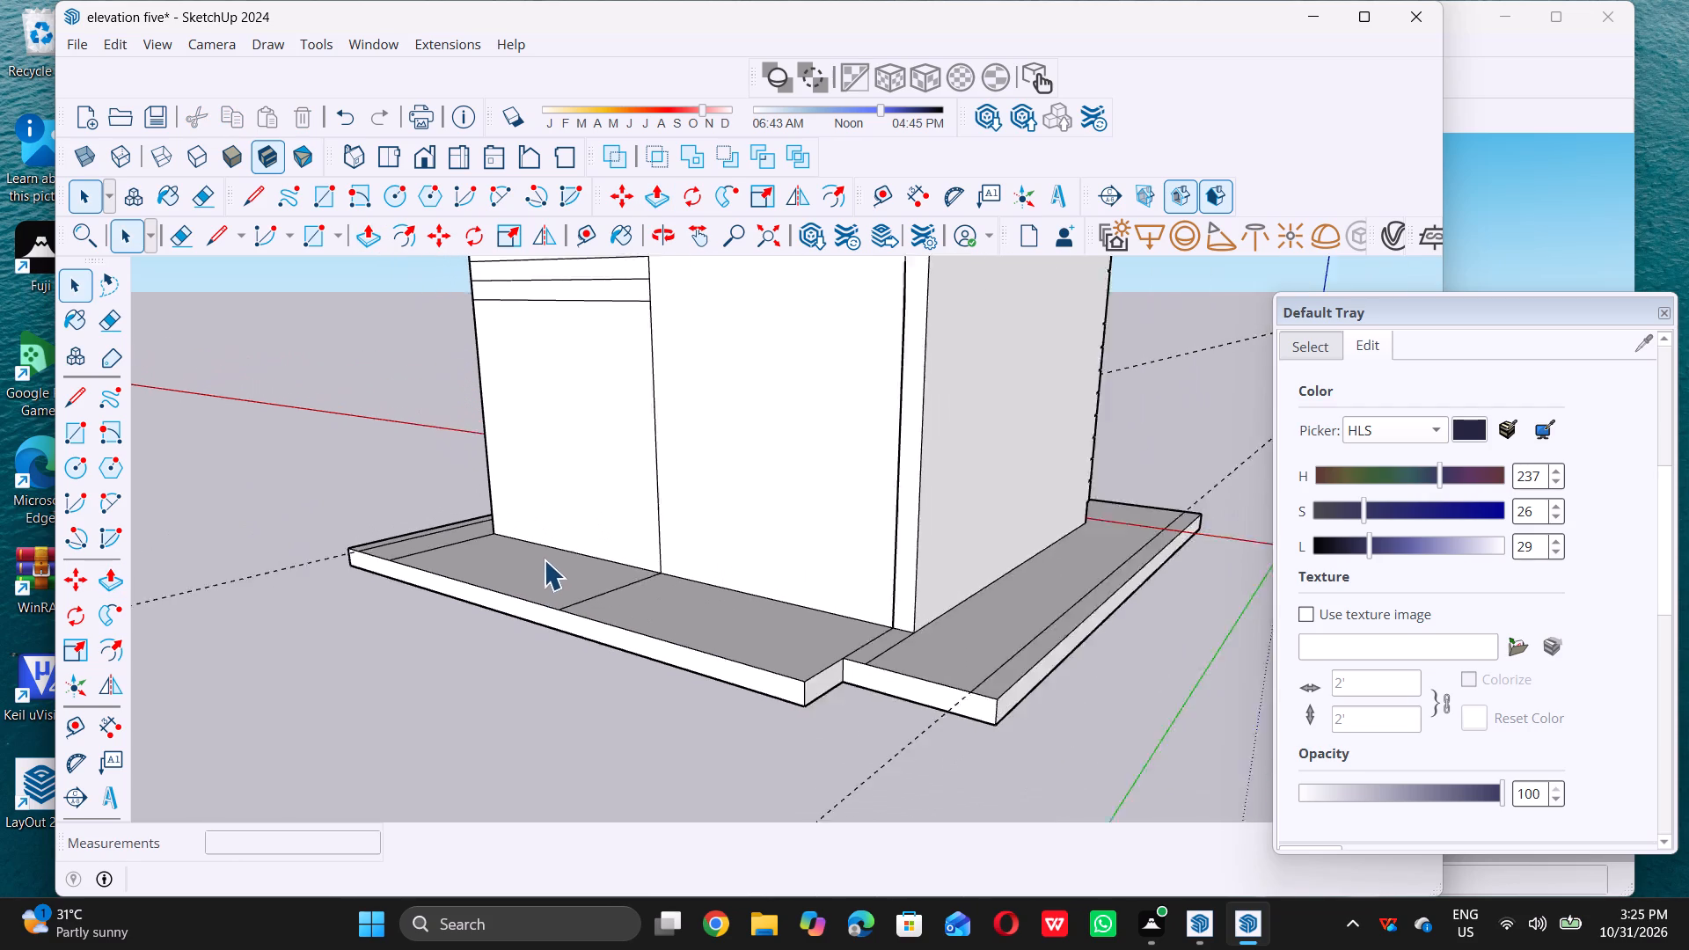
{"action": "scroll", "coordinate": [812, 661], "scroll_direction": "up", "scroll_amount": 8}
{"action": "double_click", "coordinate": [786, 643]}
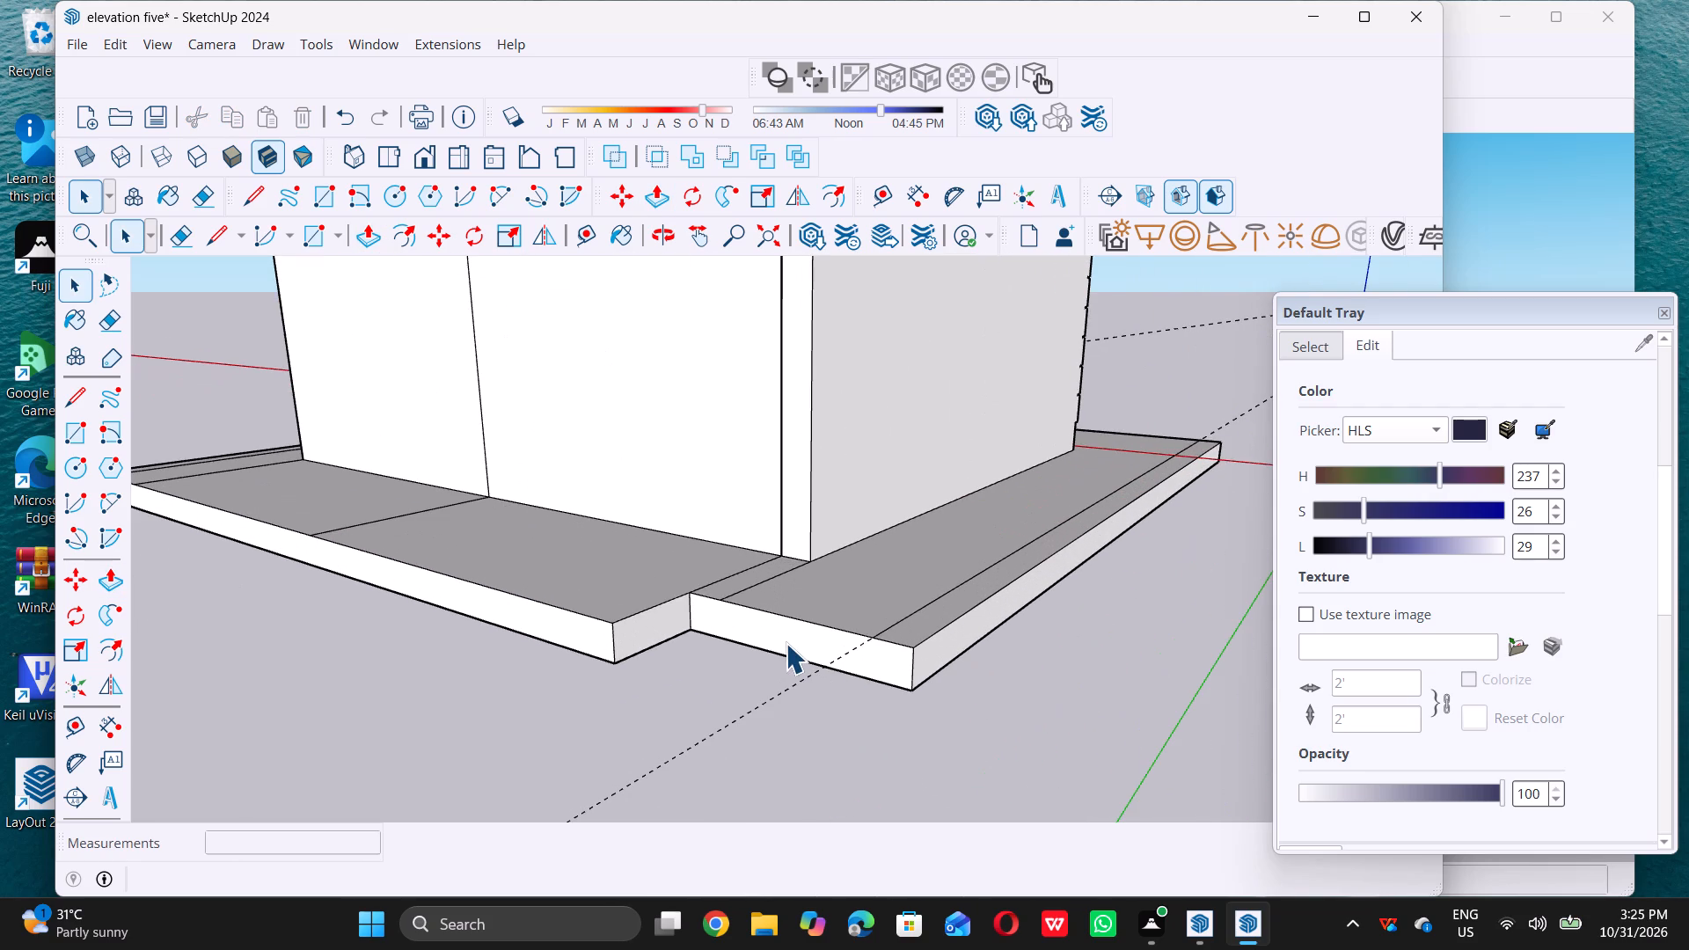
{"action": "key", "text": "p"}
{"action": "double_click", "coordinate": [787, 643]}
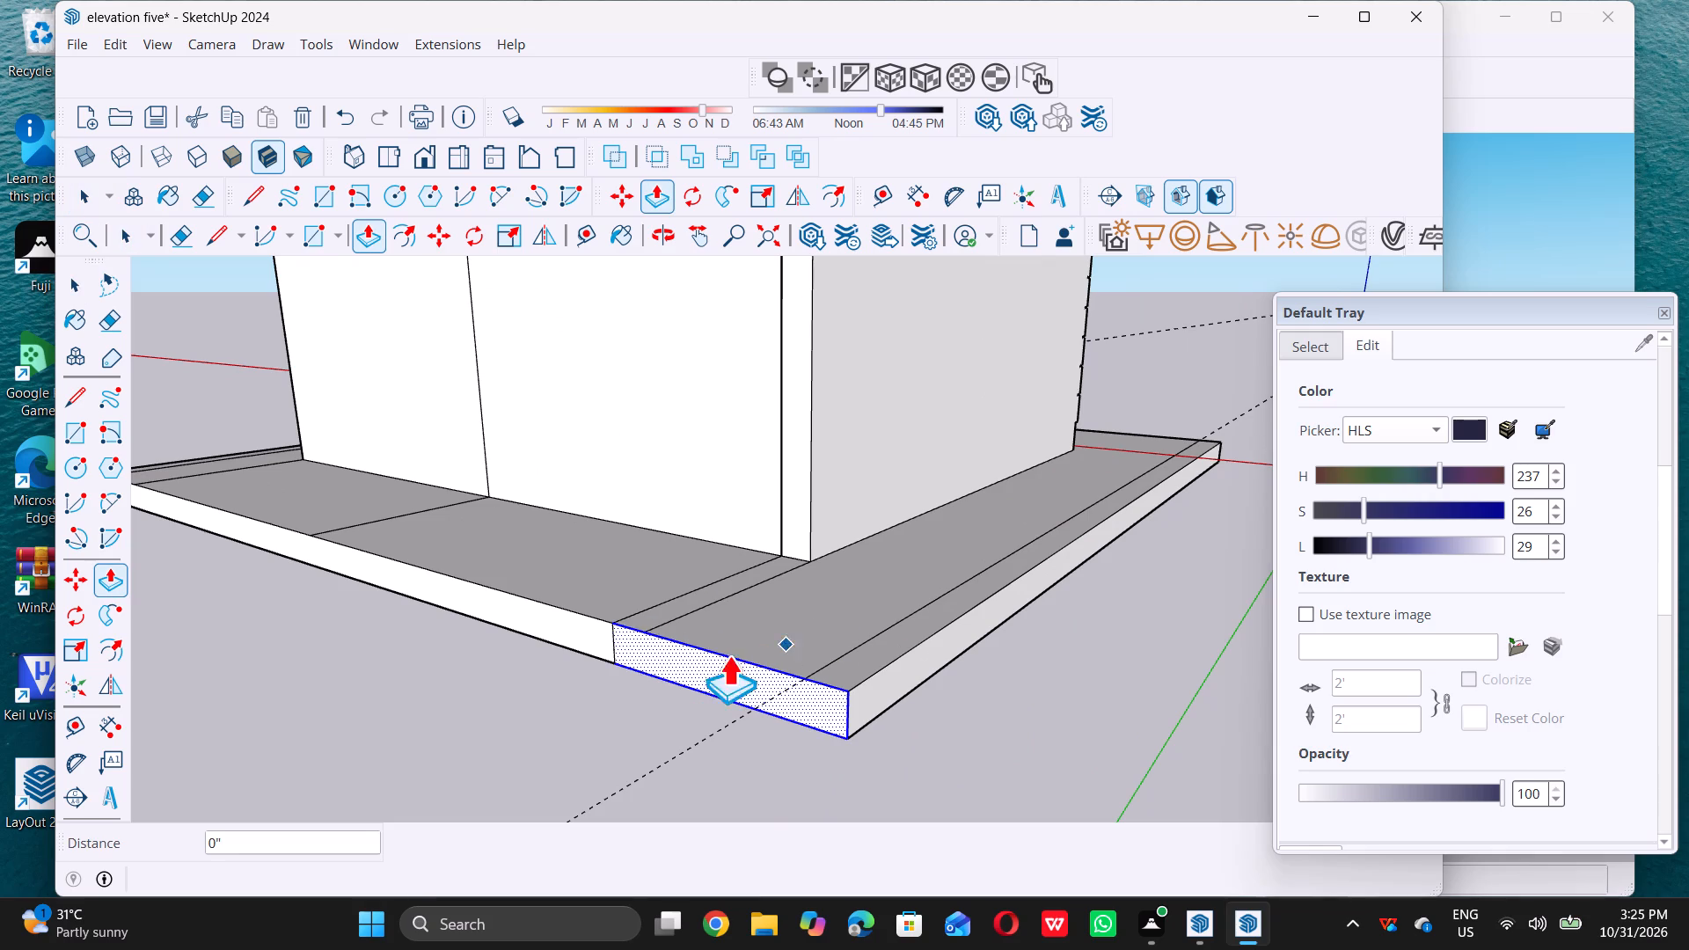
{"action": "key", "text": "space"}
Erase the leftover cross lines on the slab top behind the rear wall, at its vertical division and both wall corners.
{"action": "scroll", "coordinate": [714, 658], "scroll_direction": "down", "scroll_amount": 16}
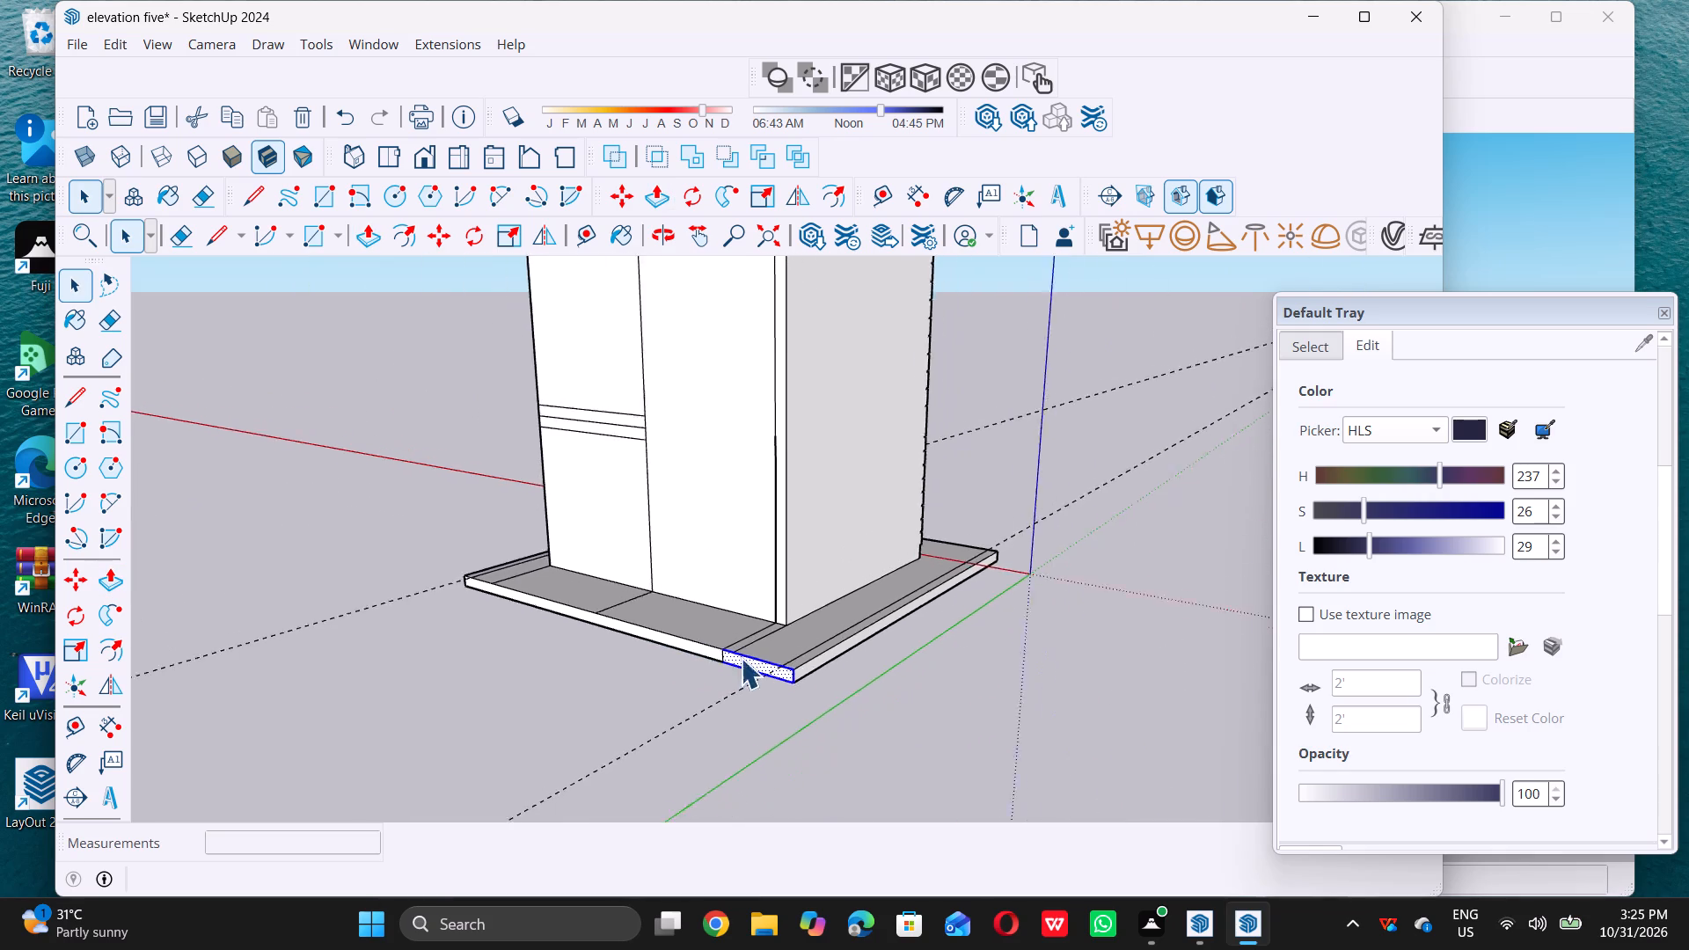
{"action": "middle_click_drag", "start_coordinate": [611, 578], "coordinate": [620, 674]}
{"action": "scroll", "coordinate": [627, 658], "scroll_direction": "up", "scroll_amount": 3}
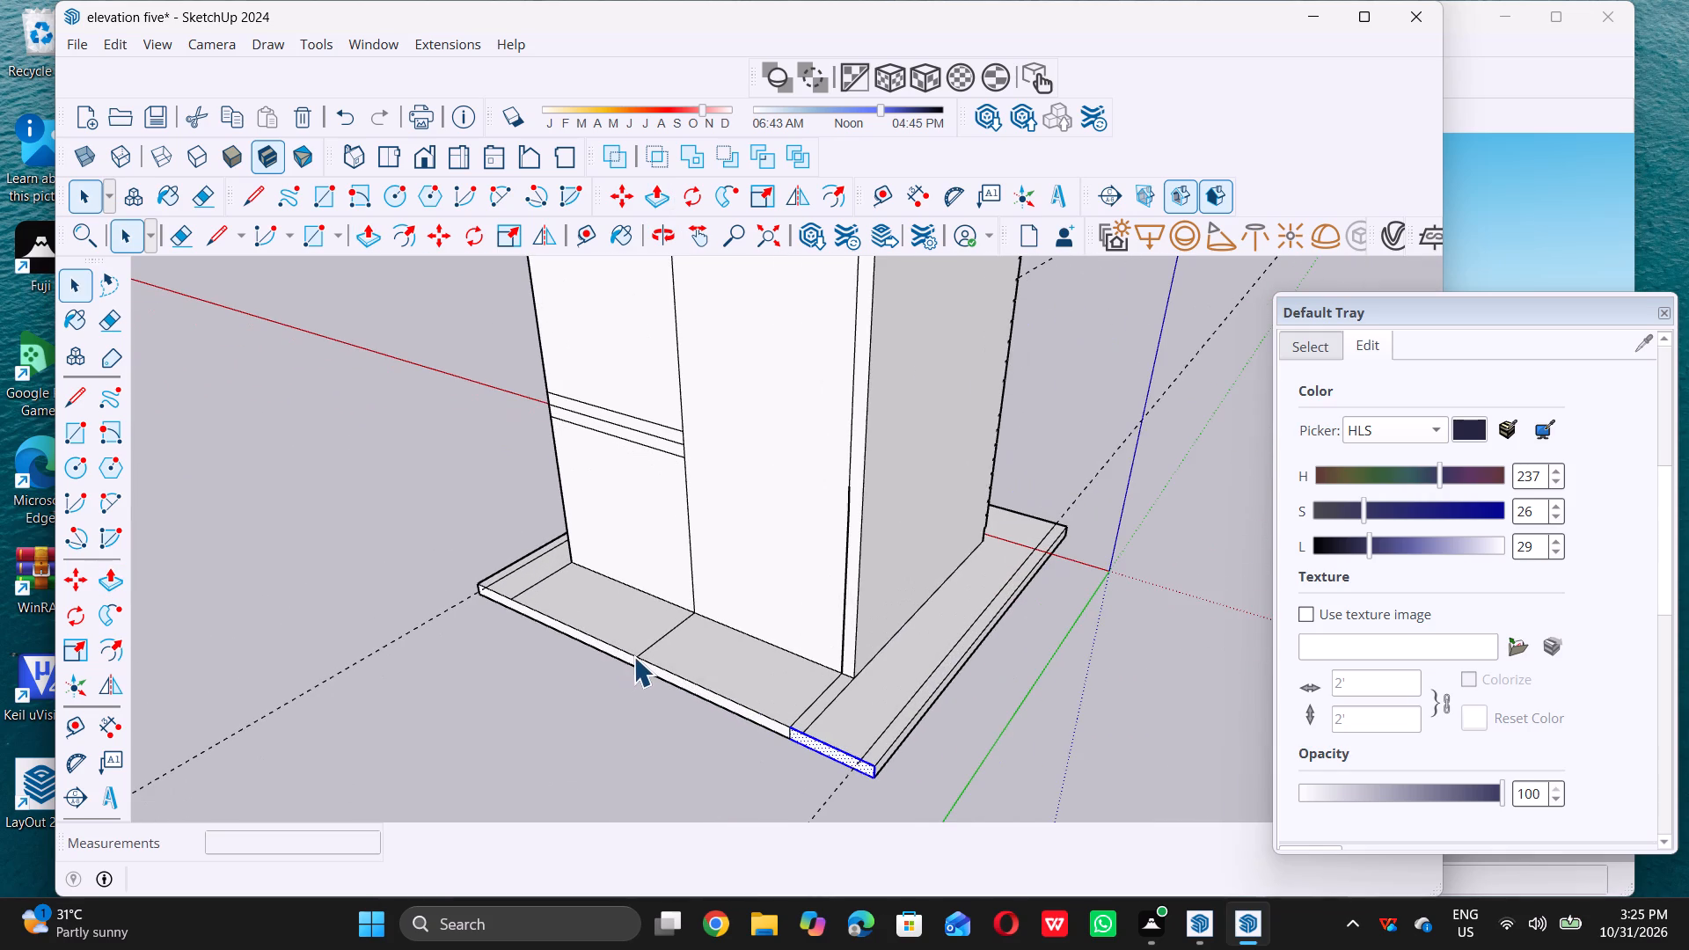
{"action": "key", "text": "e"}
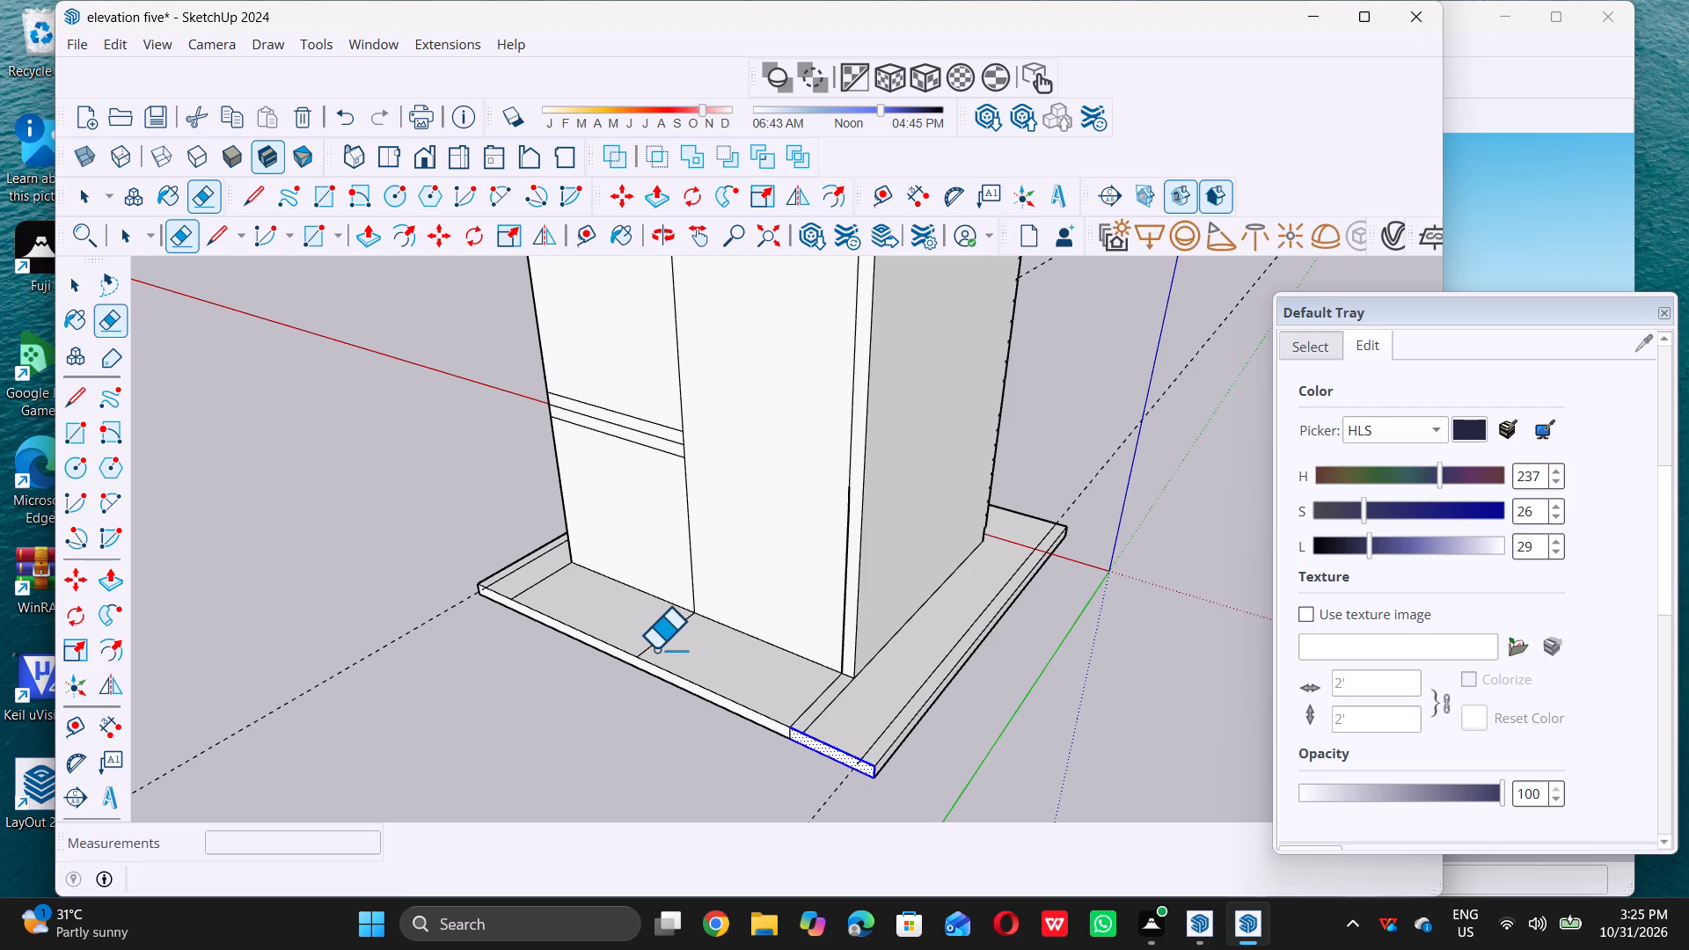
{"action": "key", "text": "space"}
{"action": "key", "text": "space"}
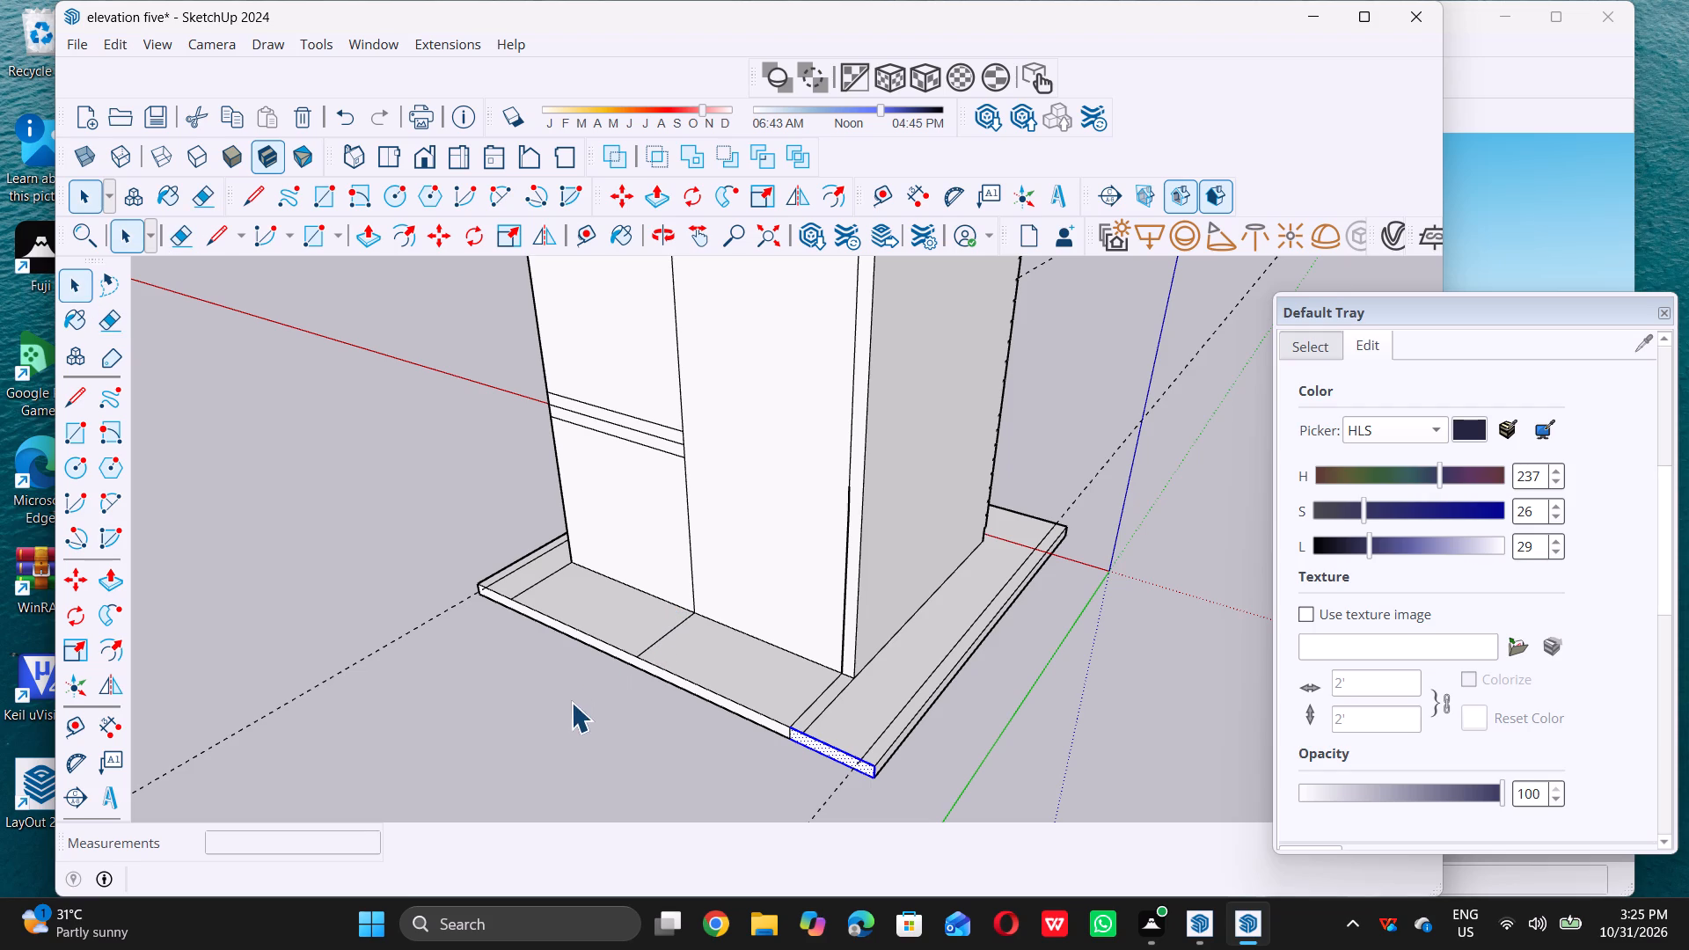
{"action": "left_click", "coordinate": [571, 702]}
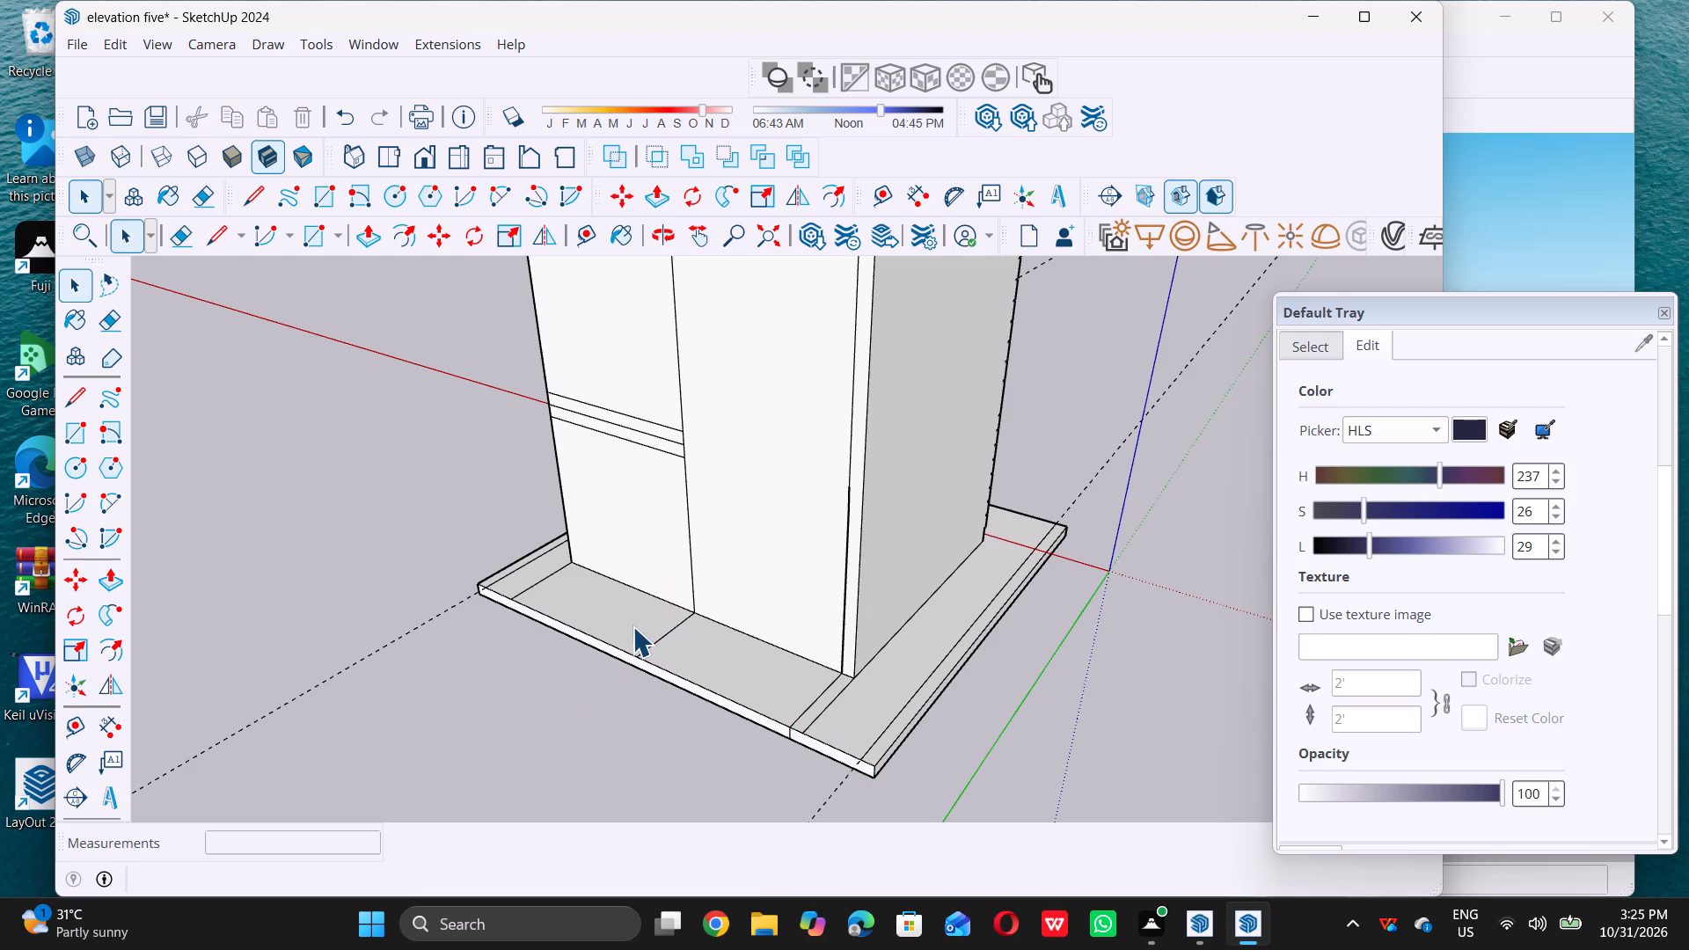
{"action": "key", "text": "e"}
{"action": "left_click", "coordinate": [663, 634]}
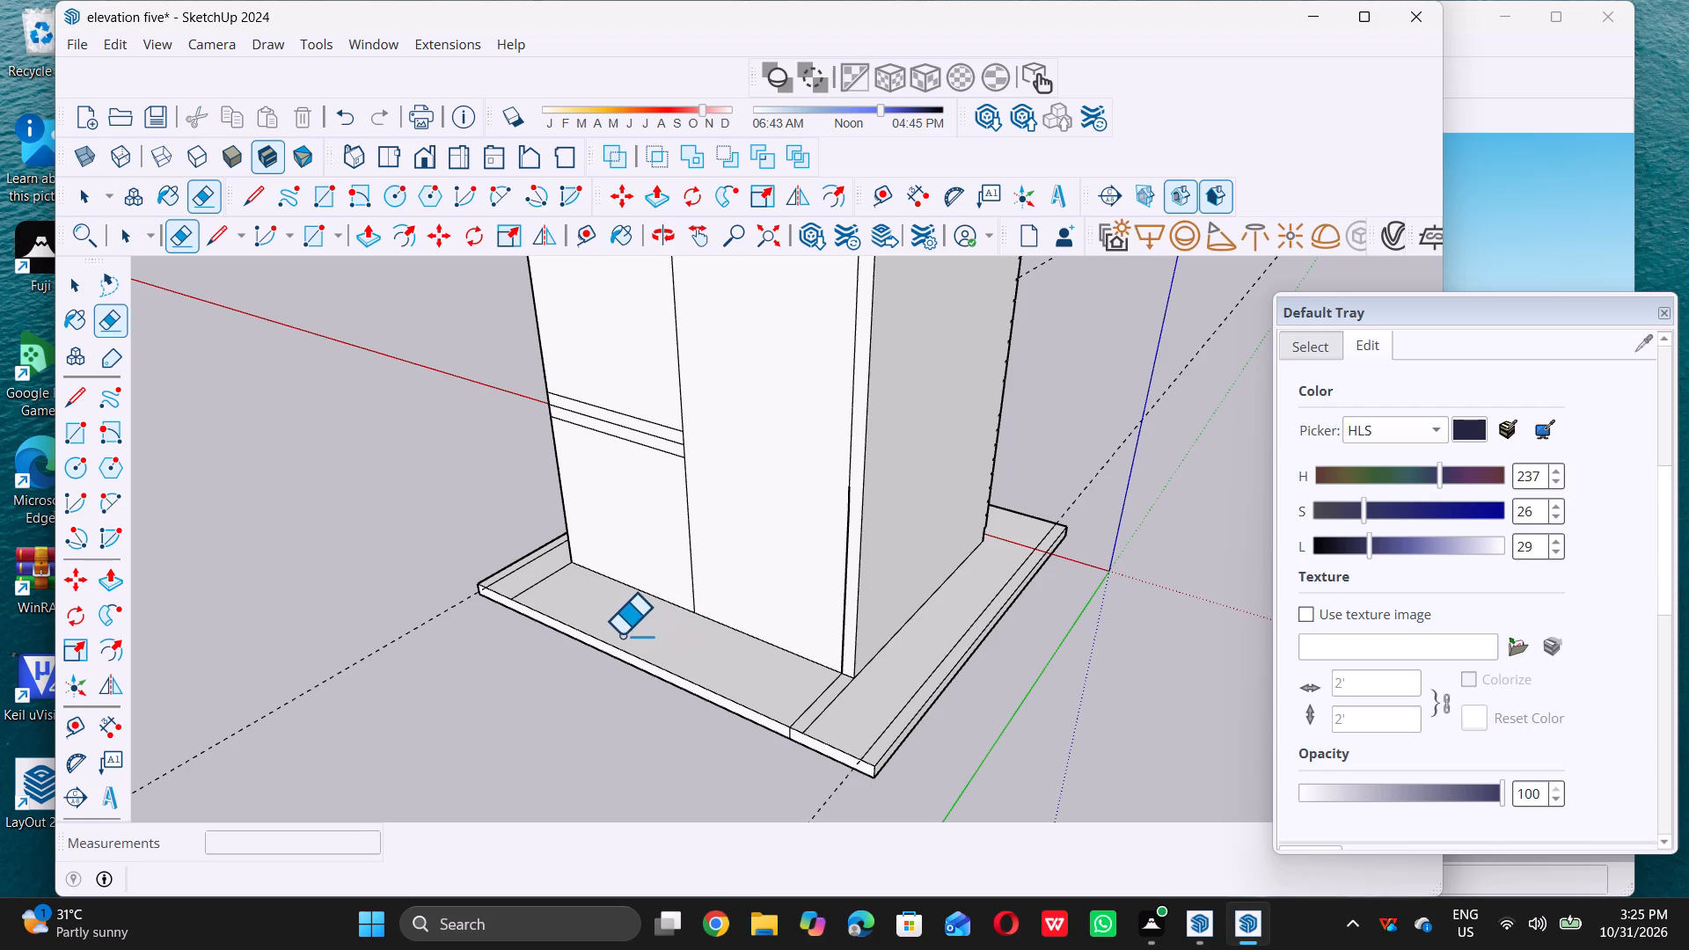
{"action": "double_click", "coordinate": [536, 582]}
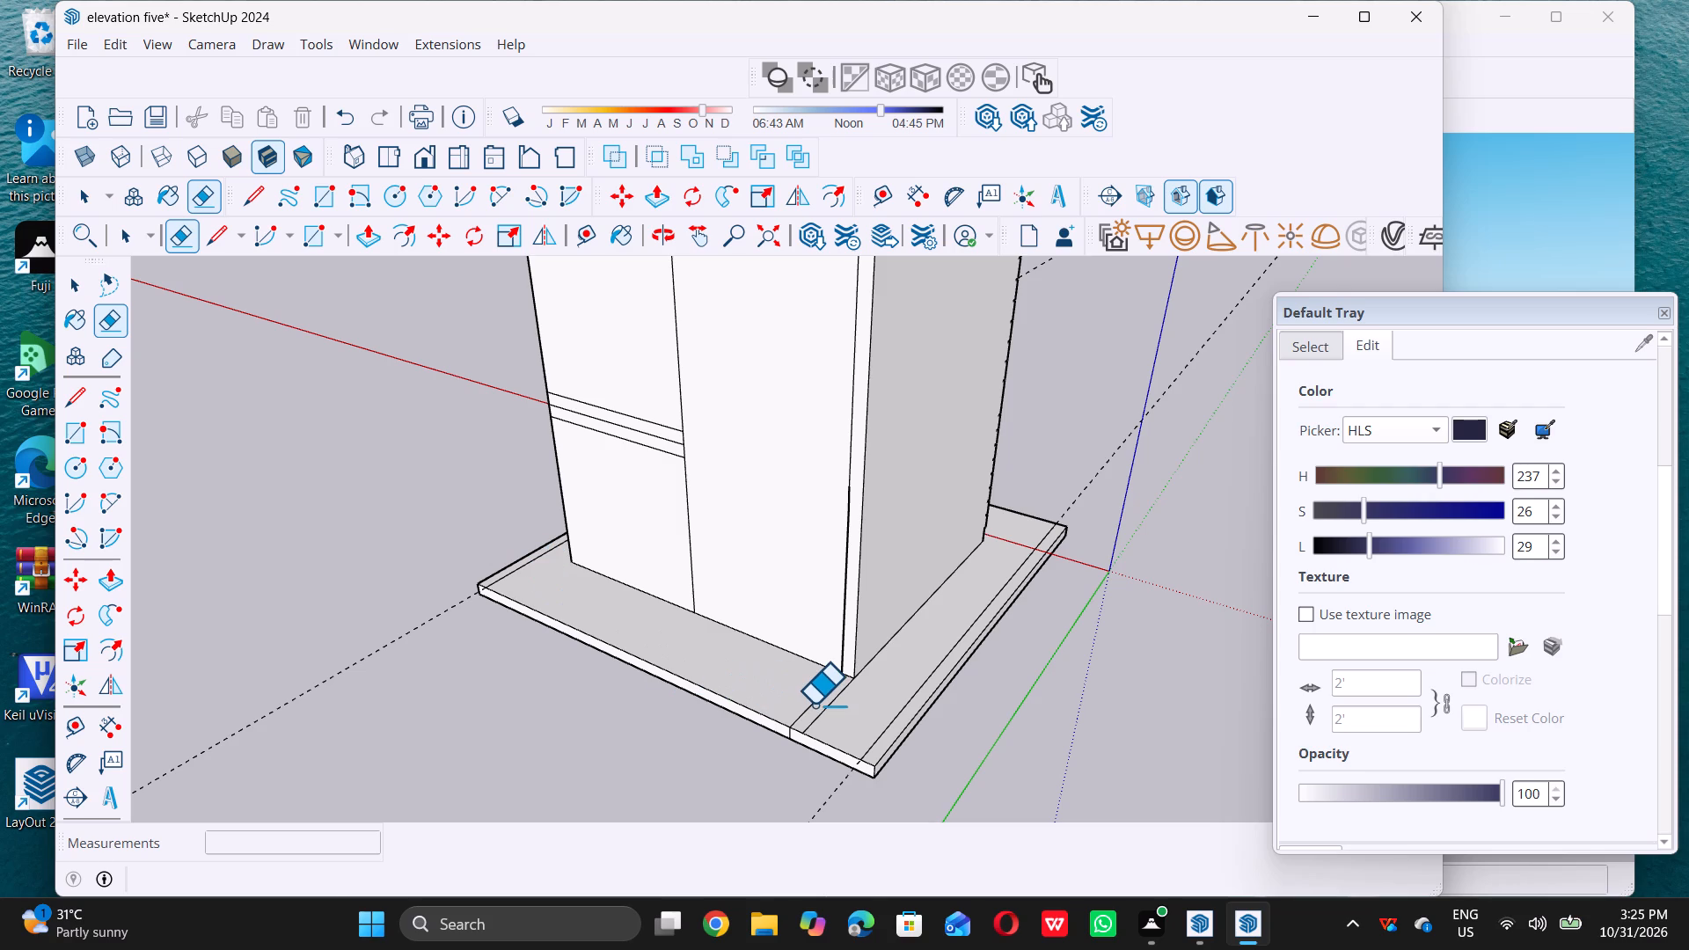
{"action": "double_click", "coordinate": [814, 705]}
{"action": "left_click", "coordinate": [819, 713]}
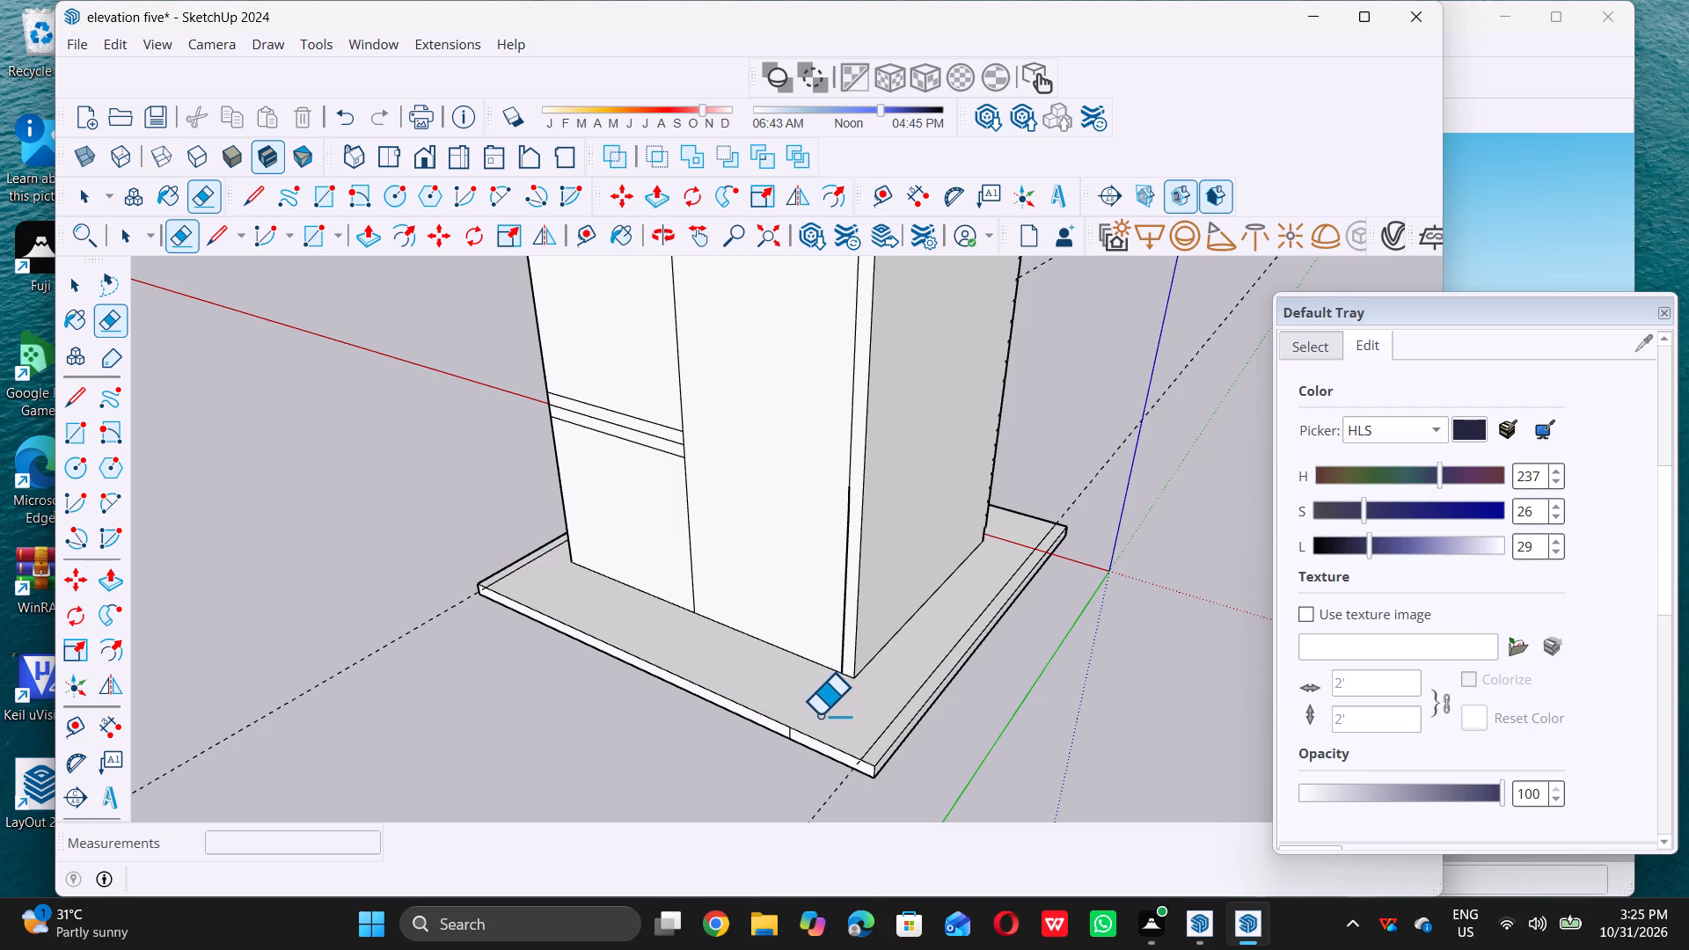
{"action": "key", "text": "space"}
Place a guide line on the slab top 9" inward from its rear outer edge.
{"action": "middle_click_drag", "start_coordinate": [864, 698], "coordinate": [599, 776]}
{"action": "scroll", "coordinate": [660, 700], "scroll_direction": "up", "scroll_amount": 2}
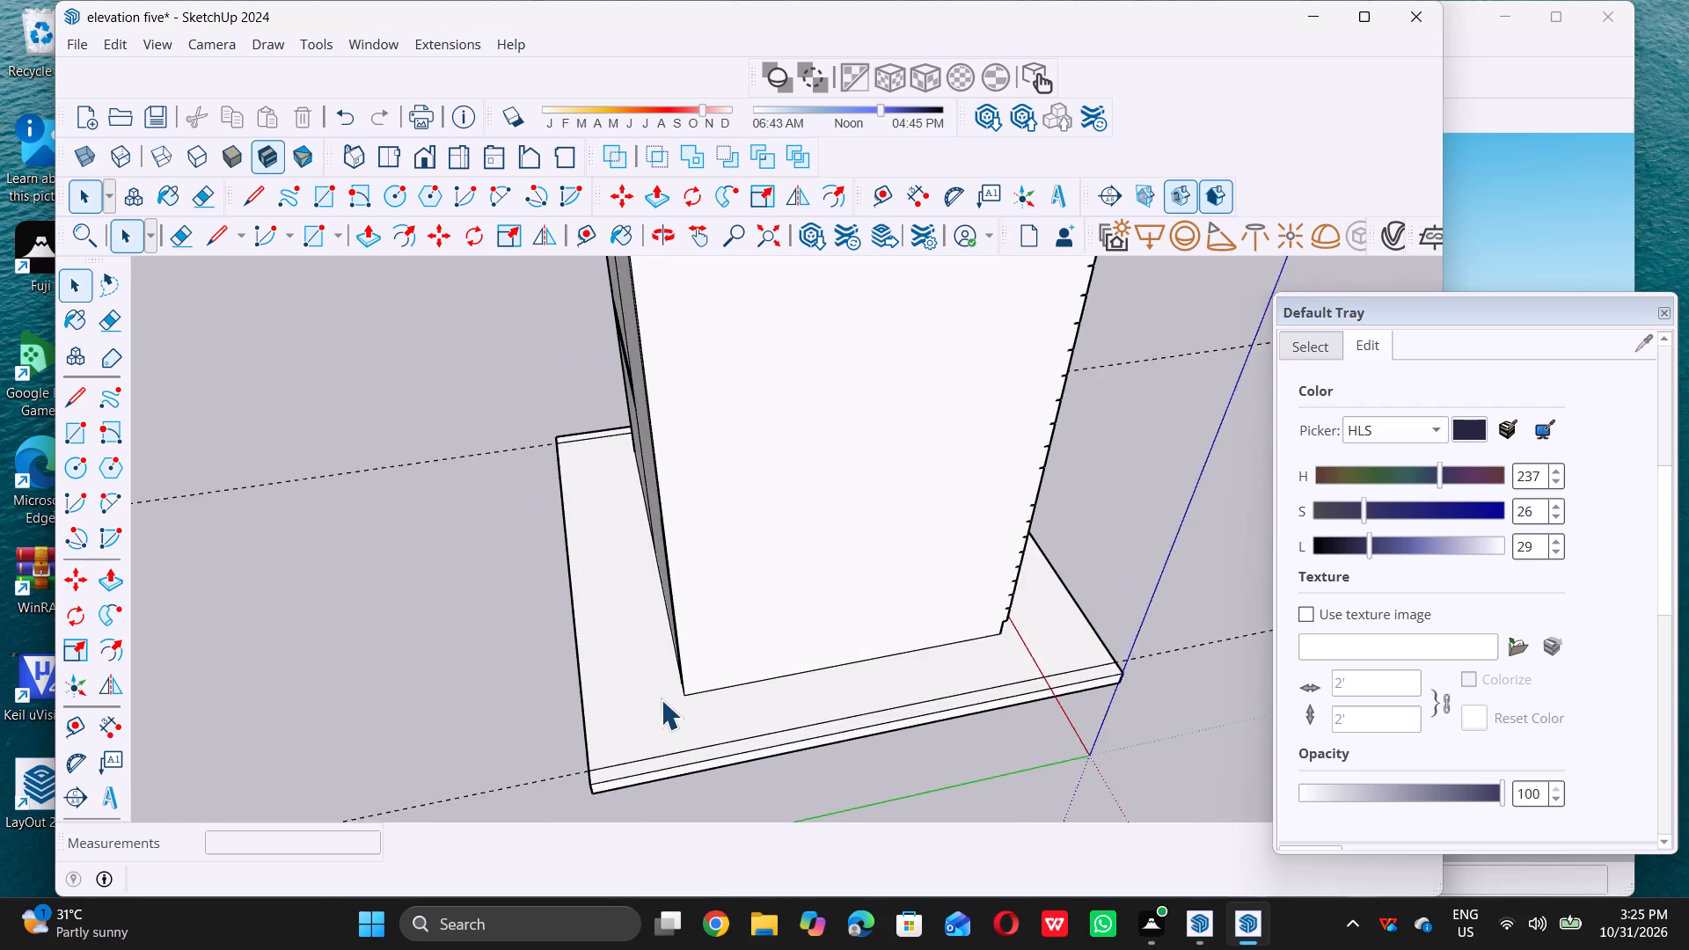
{"action": "key", "text": "t"}
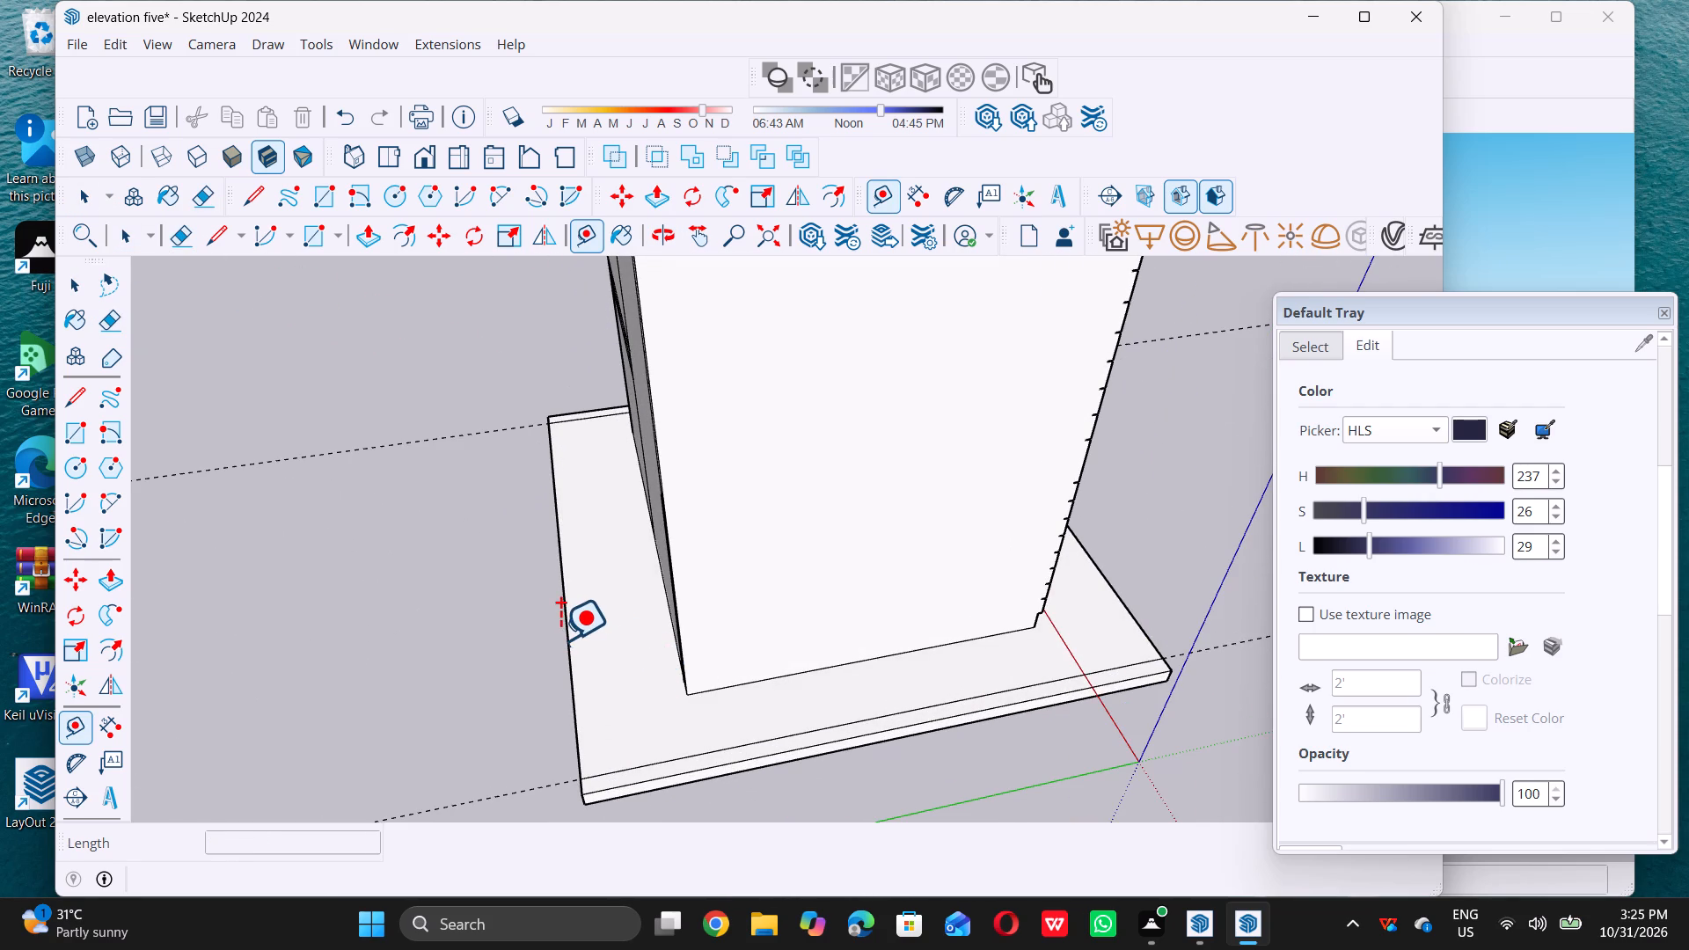
{"action": "left_click", "coordinate": [565, 637]}
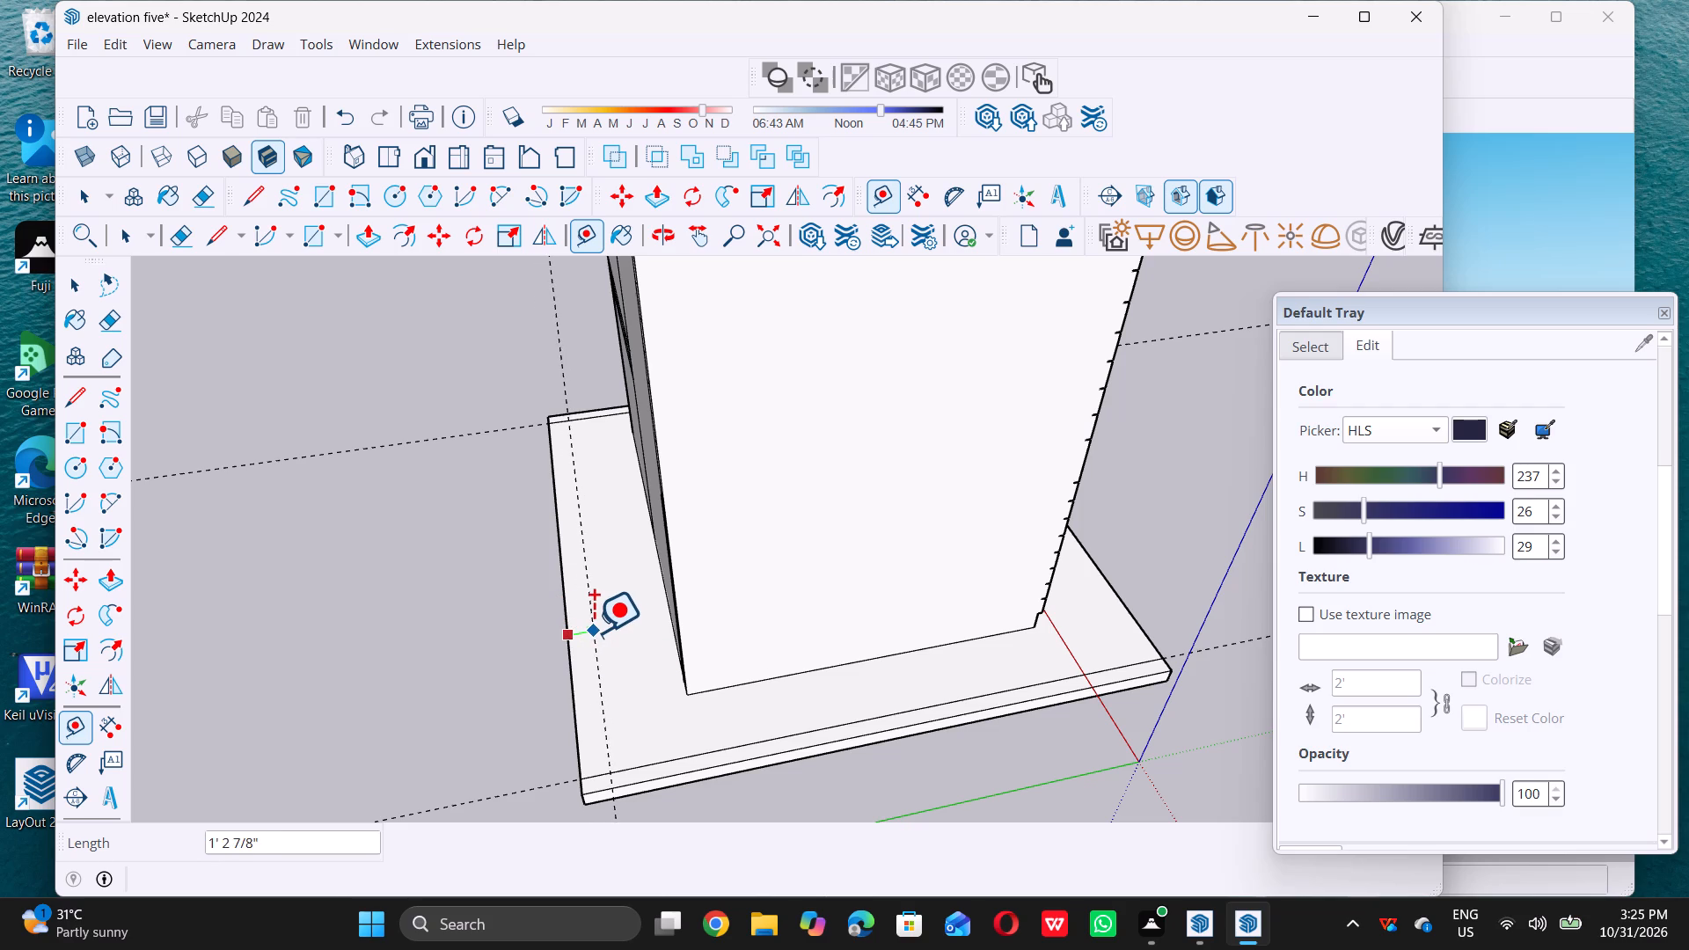
{"action": "key", "text": "9"}
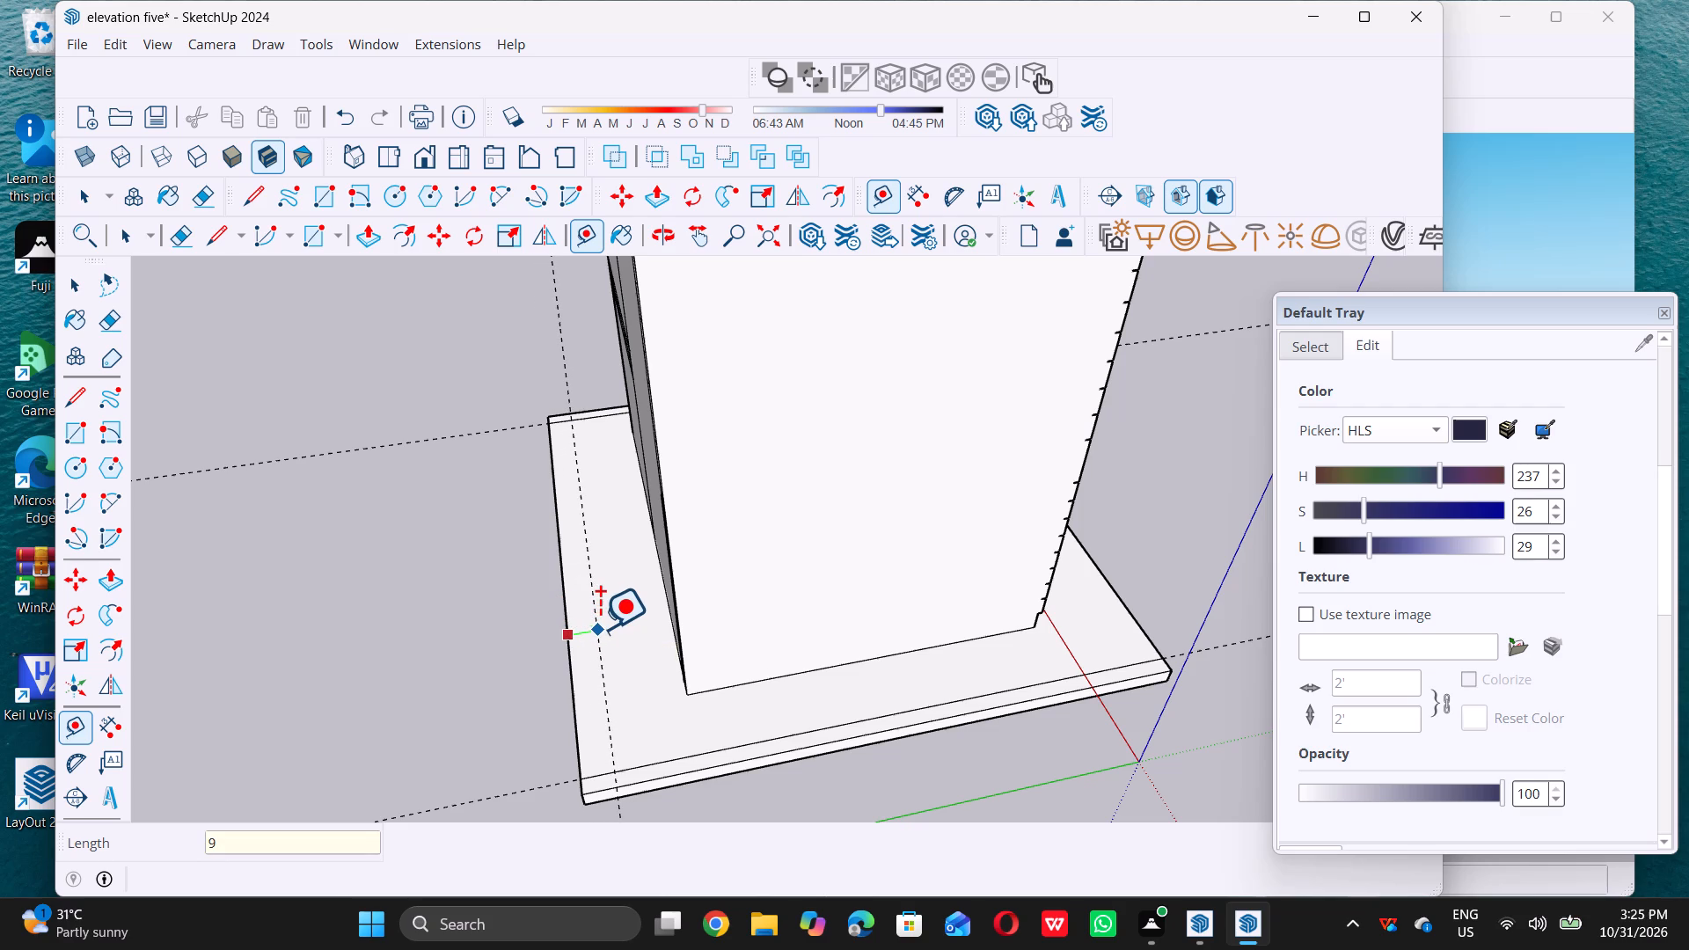
{"action": "key", "text": "shift+quotedbl"}
{"action": "key", "text": "Return"}
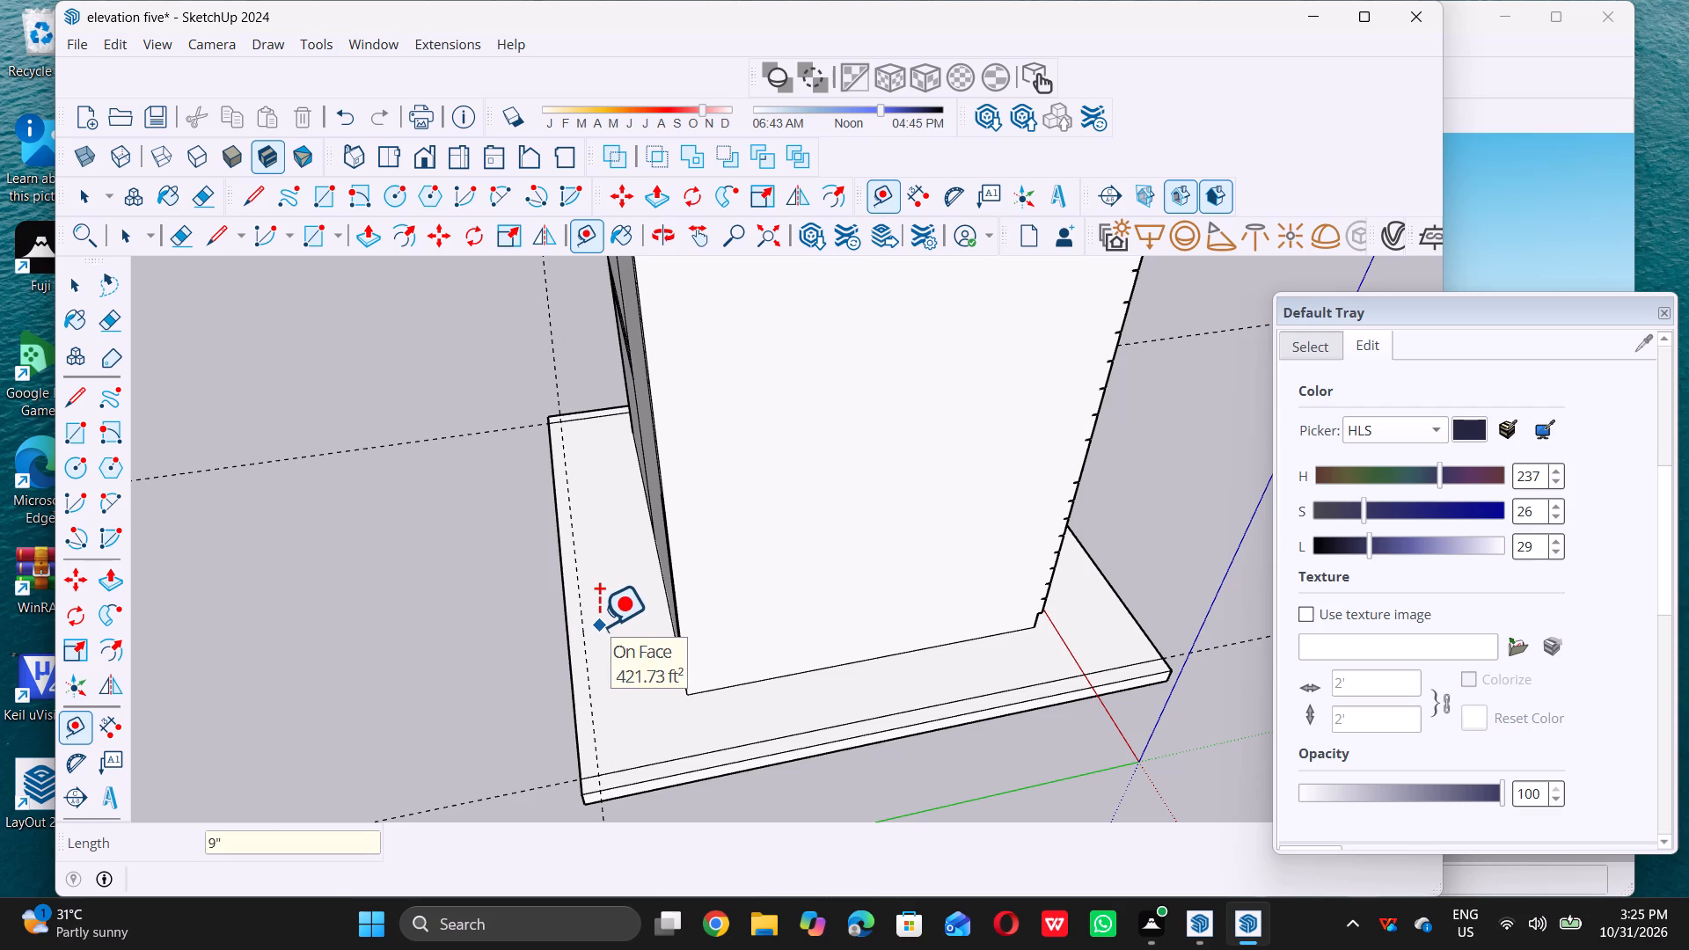
{"action": "key", "text": "space"}
Draw a 9" by about 26' 3" rectangle along the slab's rear edge, between the two side strips' inner lines.
{"action": "key", "text": "r"}
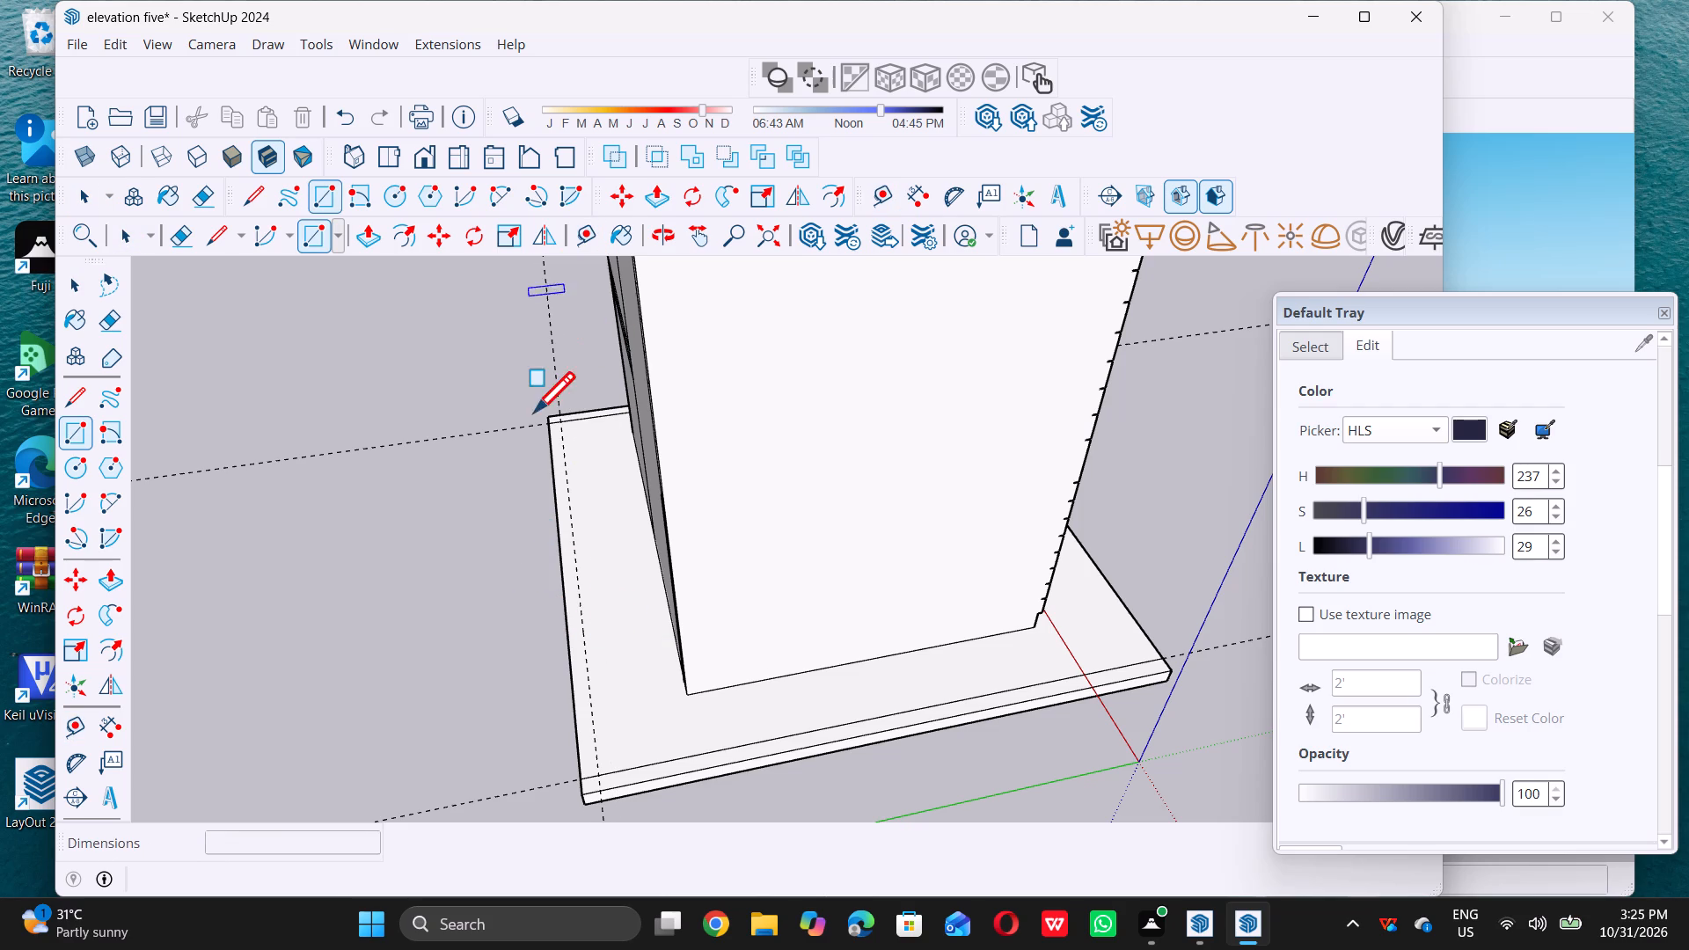
{"action": "scroll", "coordinate": [541, 445], "scroll_direction": "up", "scroll_amount": 12}
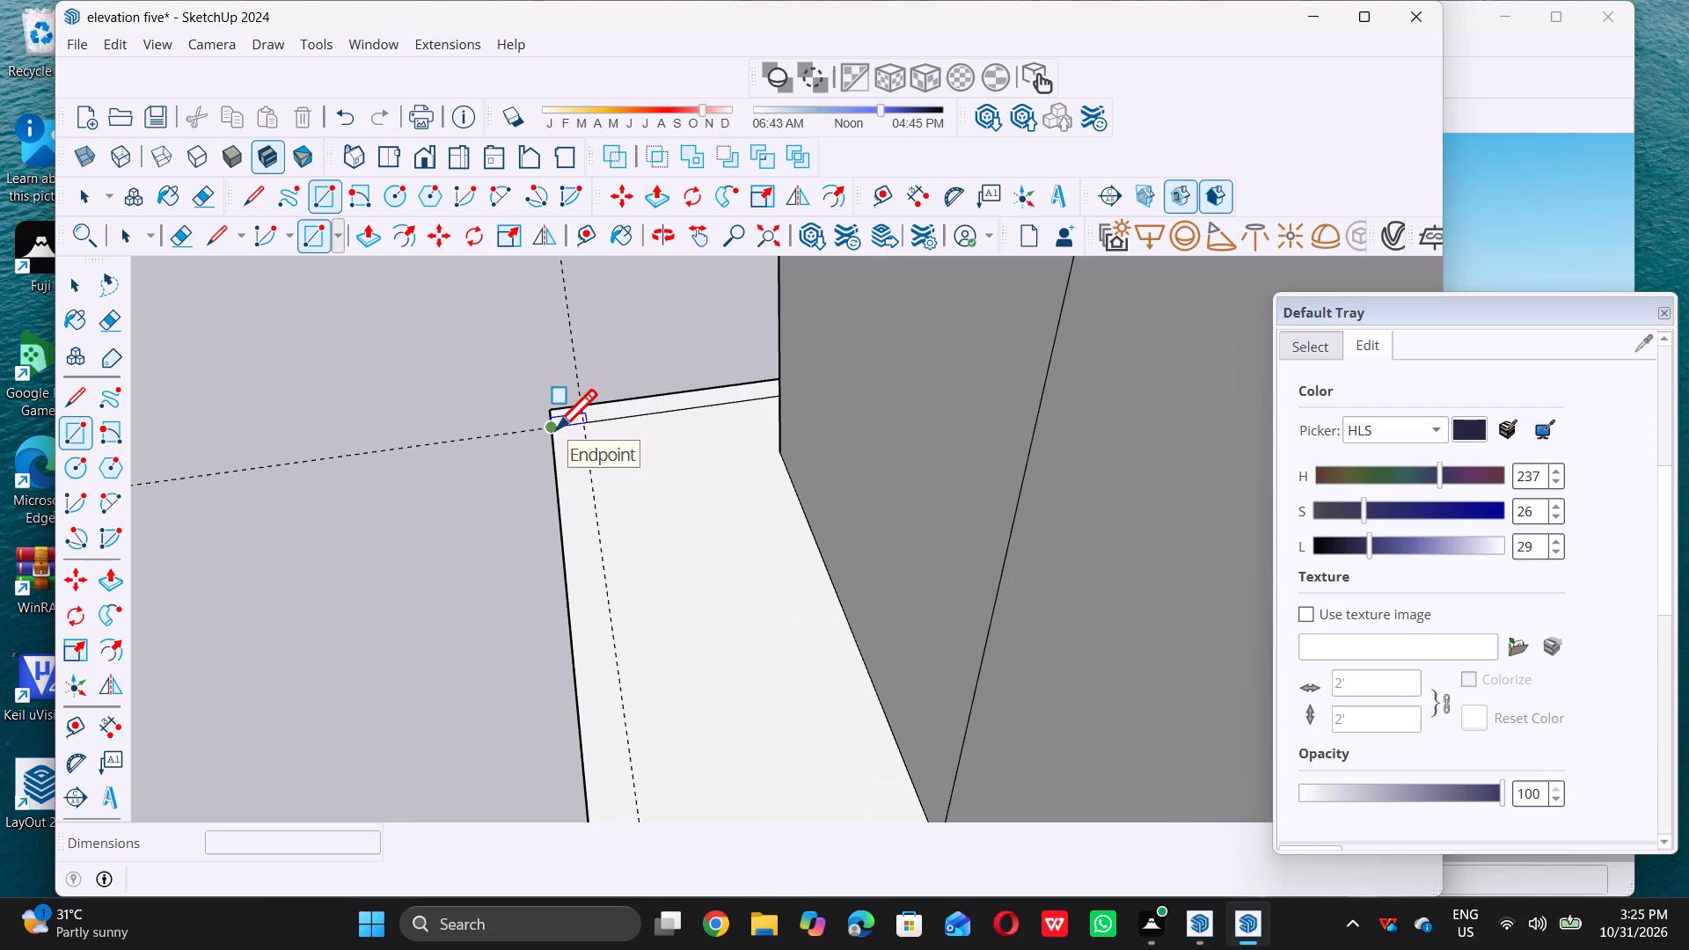
{"action": "left_click", "coordinate": [556, 429]}
{"action": "scroll", "coordinate": [559, 427], "scroll_direction": "down", "scroll_amount": 14}
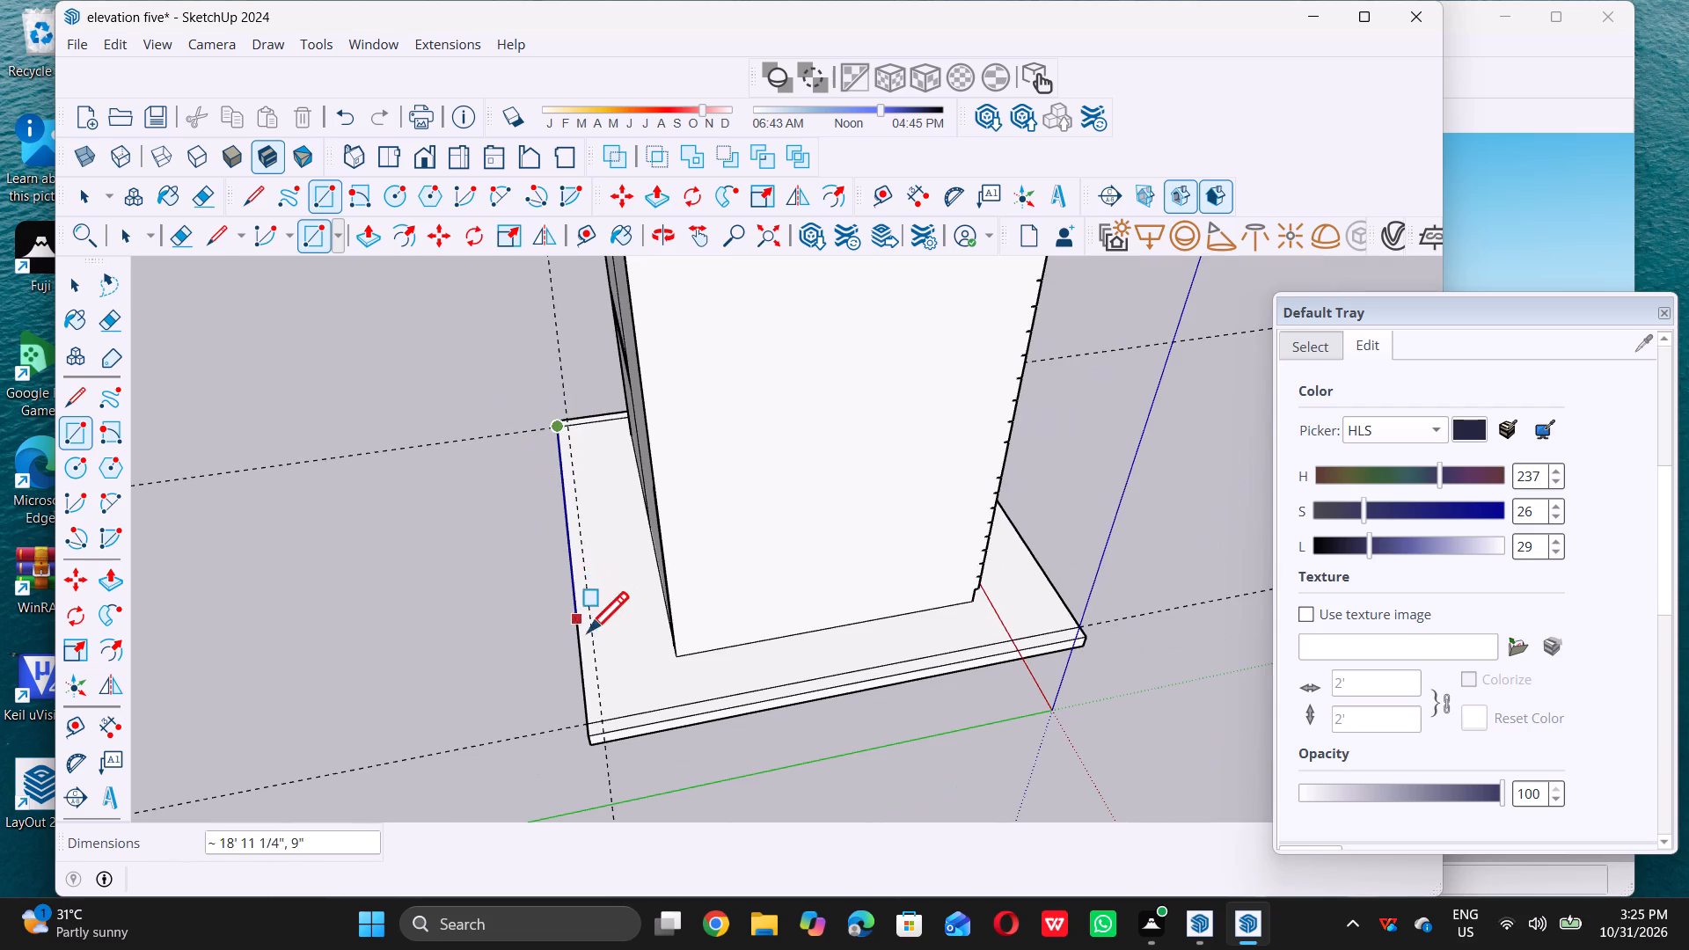
{"action": "scroll", "coordinate": [614, 709], "scroll_direction": "up", "scroll_amount": 9}
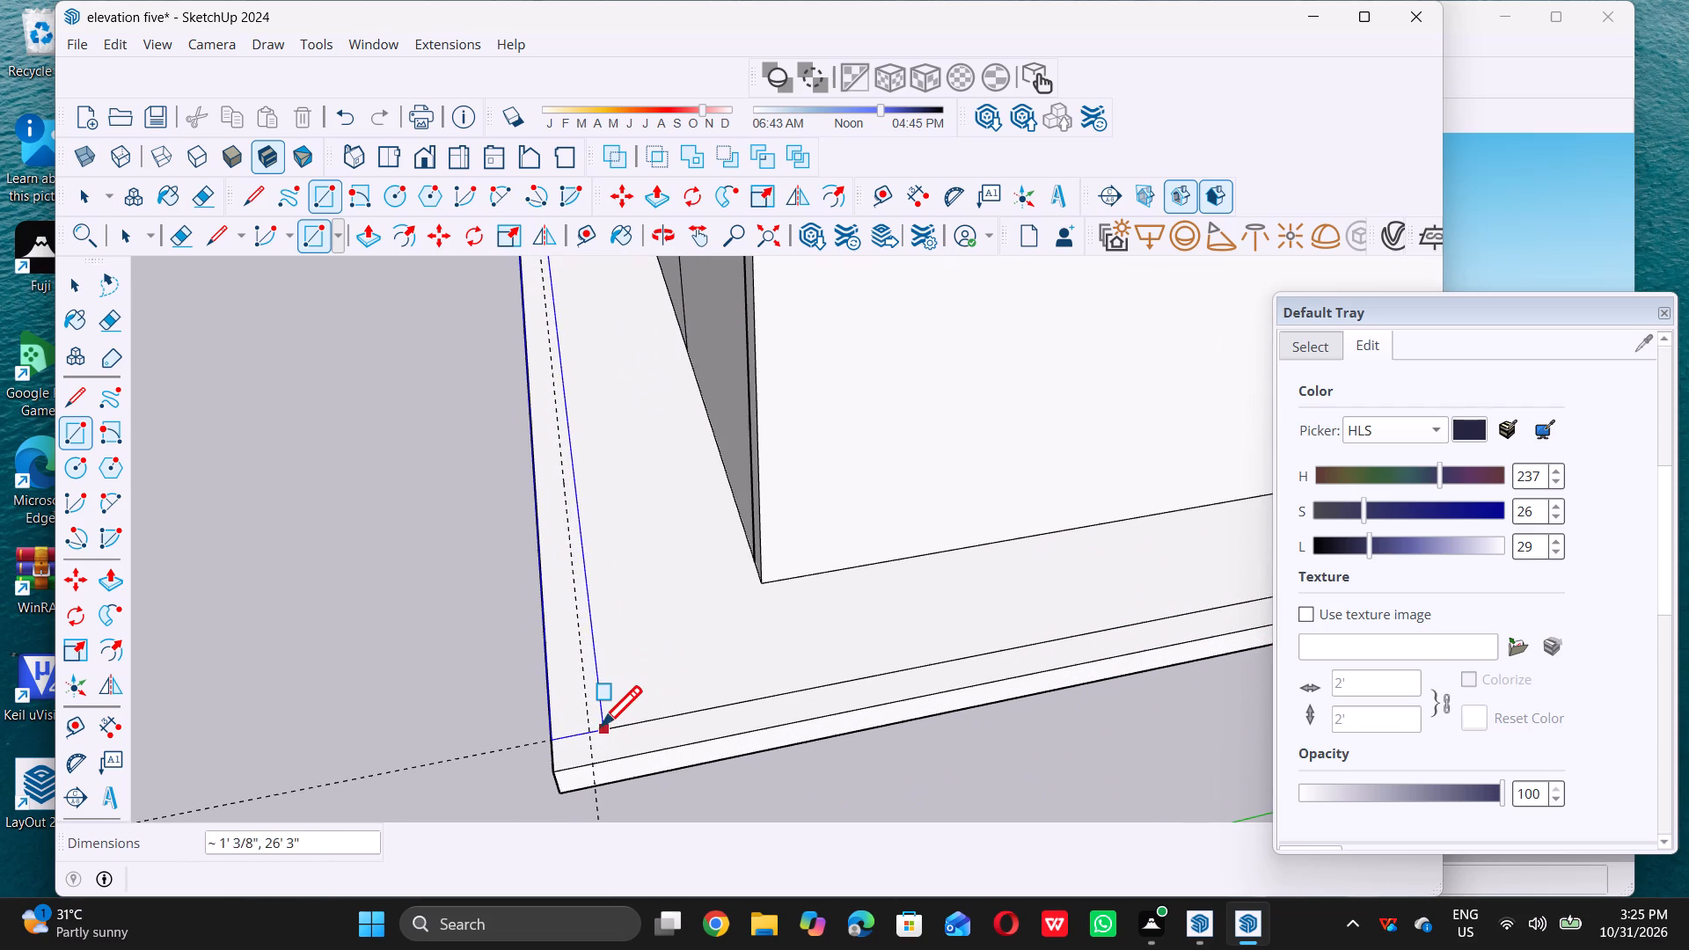
{"action": "double_click", "coordinate": [590, 731]}
{"action": "key", "text": "space"}
Erase the strip line segment and the guide lines crossing the slab's rear corner on the blank wall side.
{"action": "scroll", "coordinate": [611, 734], "scroll_direction": "down", "scroll_amount": 3}
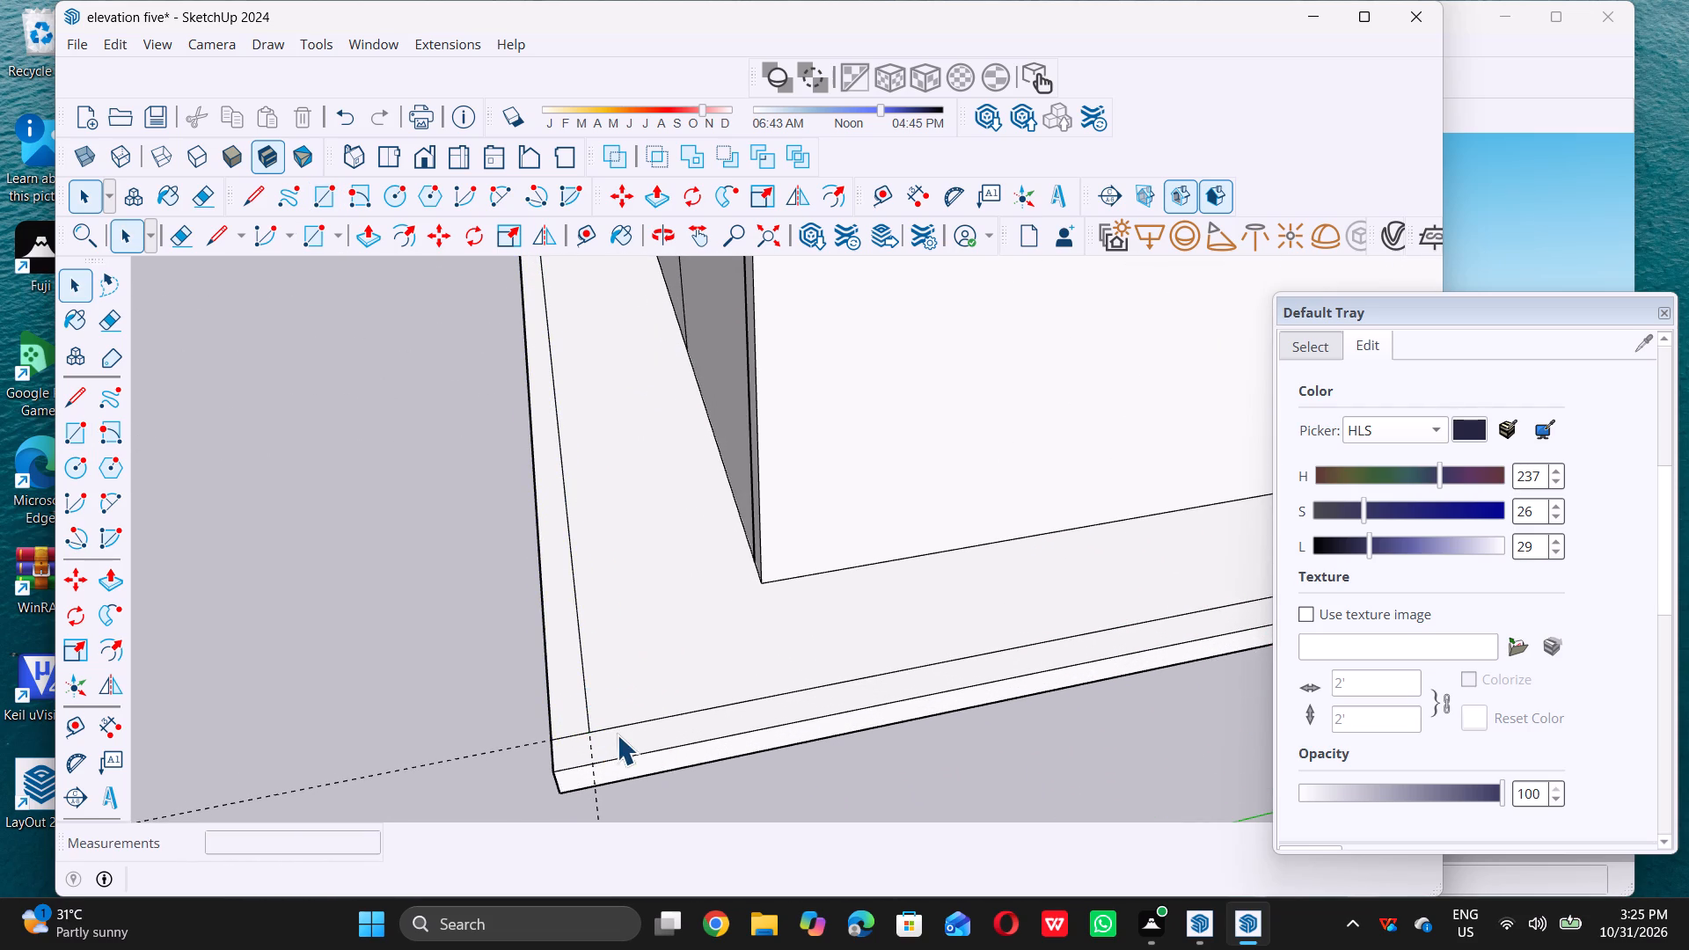
{"action": "scroll", "coordinate": [617, 734], "scroll_direction": "down", "scroll_amount": 3}
{"action": "key", "text": "e"}
{"action": "scroll", "coordinate": [594, 755], "scroll_direction": "up", "scroll_amount": 11}
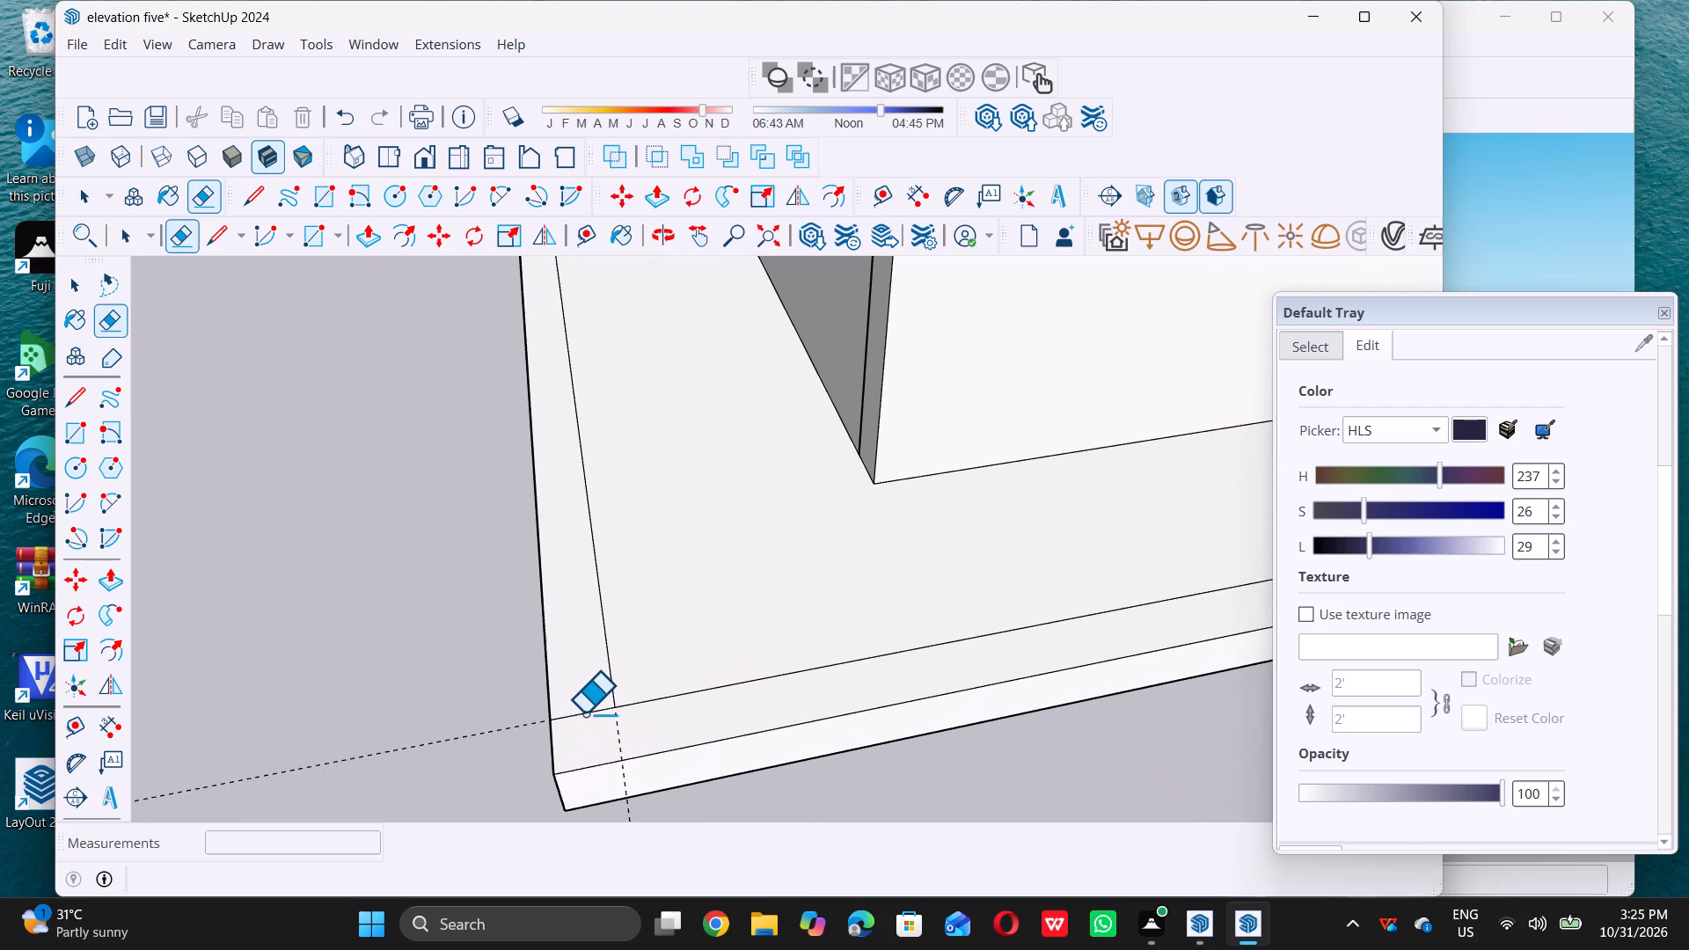
{"action": "left_click", "coordinate": [586, 711]}
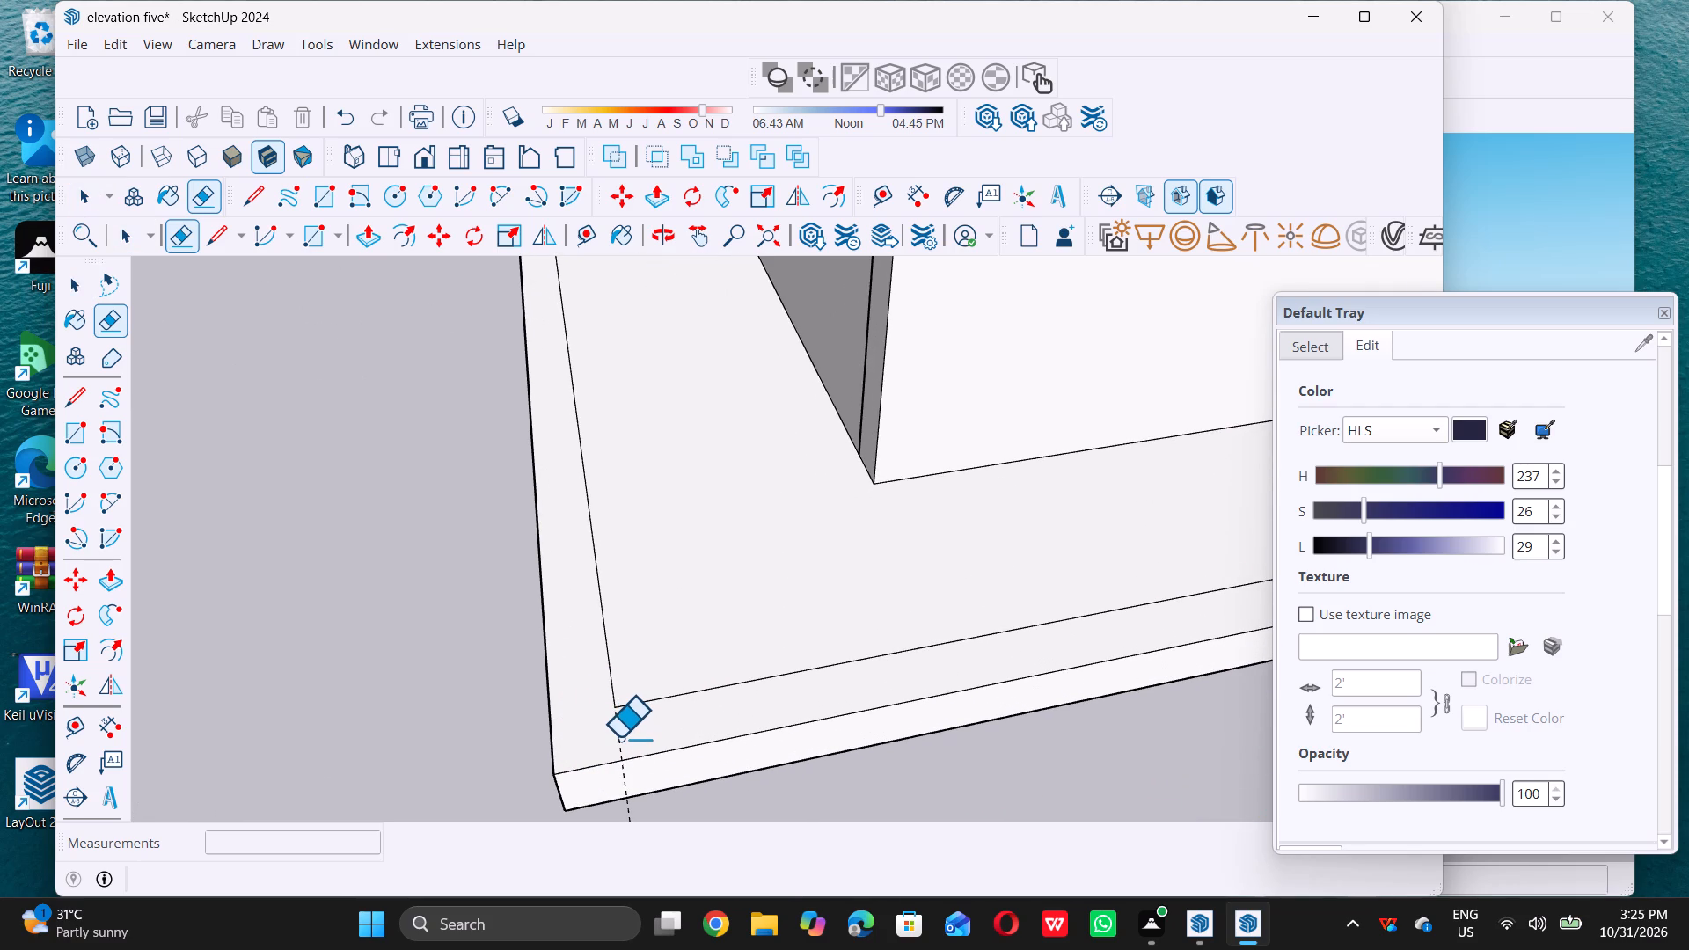
{"action": "double_click", "coordinate": [619, 737]}
Erase the strip line segment crossing the slab's opposite rear corner.
{"action": "scroll", "coordinate": [614, 743], "scroll_direction": "down", "scroll_amount": 19}
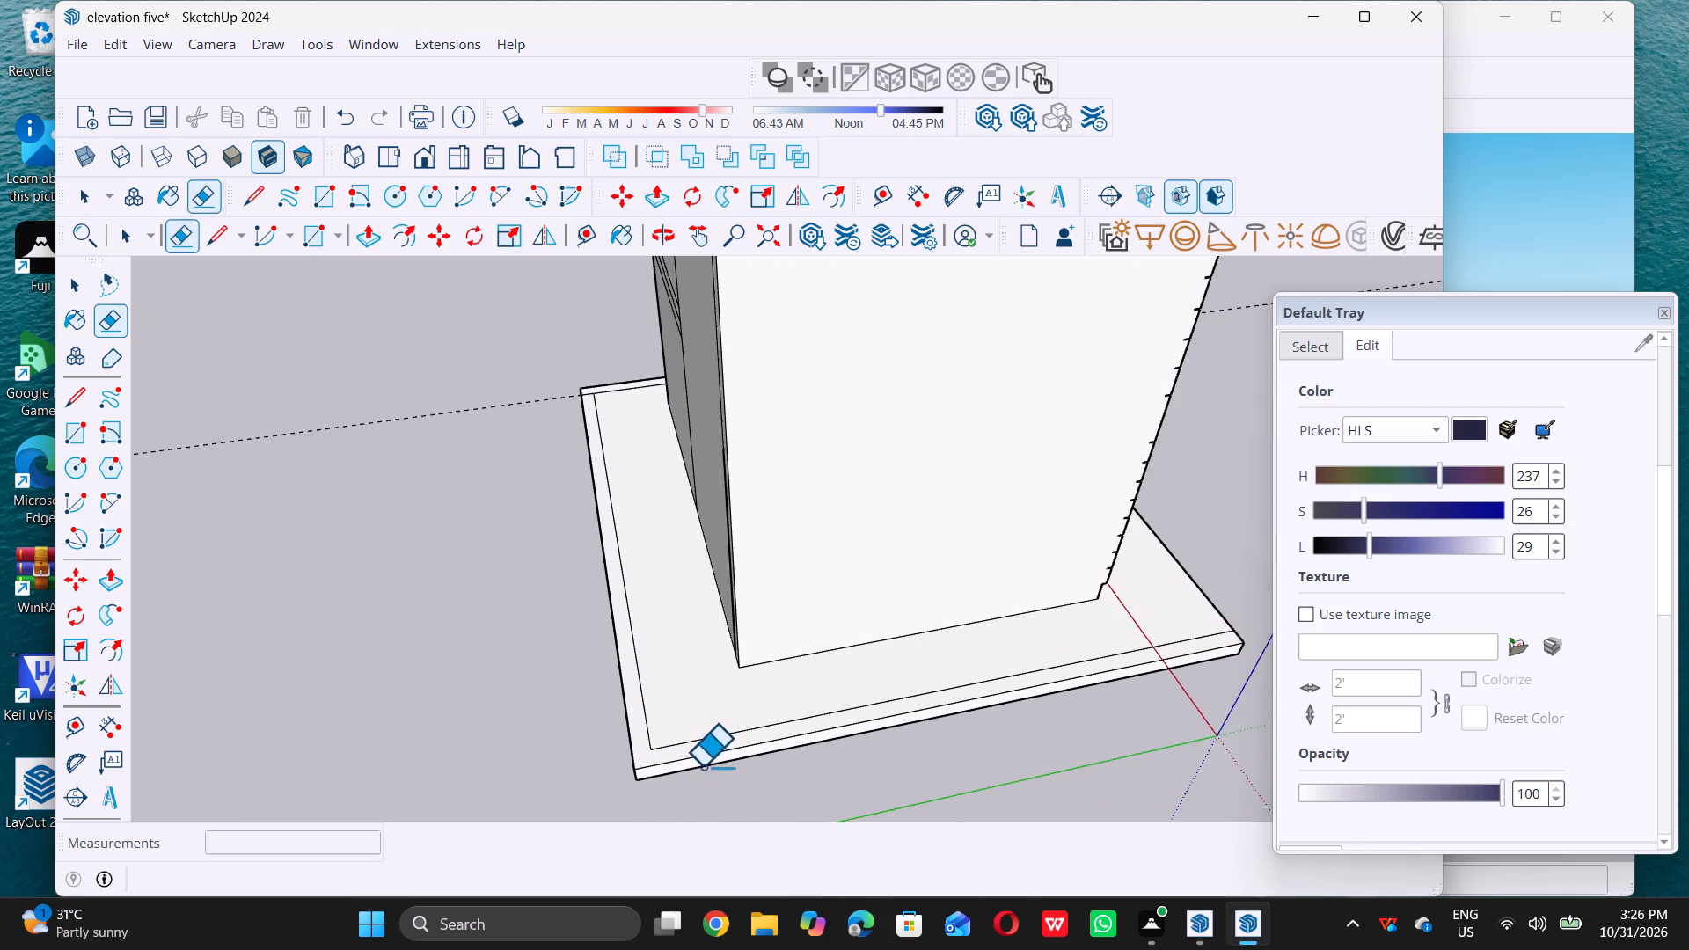
{"action": "scroll", "coordinate": [702, 765], "scroll_direction": "down", "scroll_amount": 3}
{"action": "scroll", "coordinate": [625, 474], "scroll_direction": "up", "scroll_amount": 8}
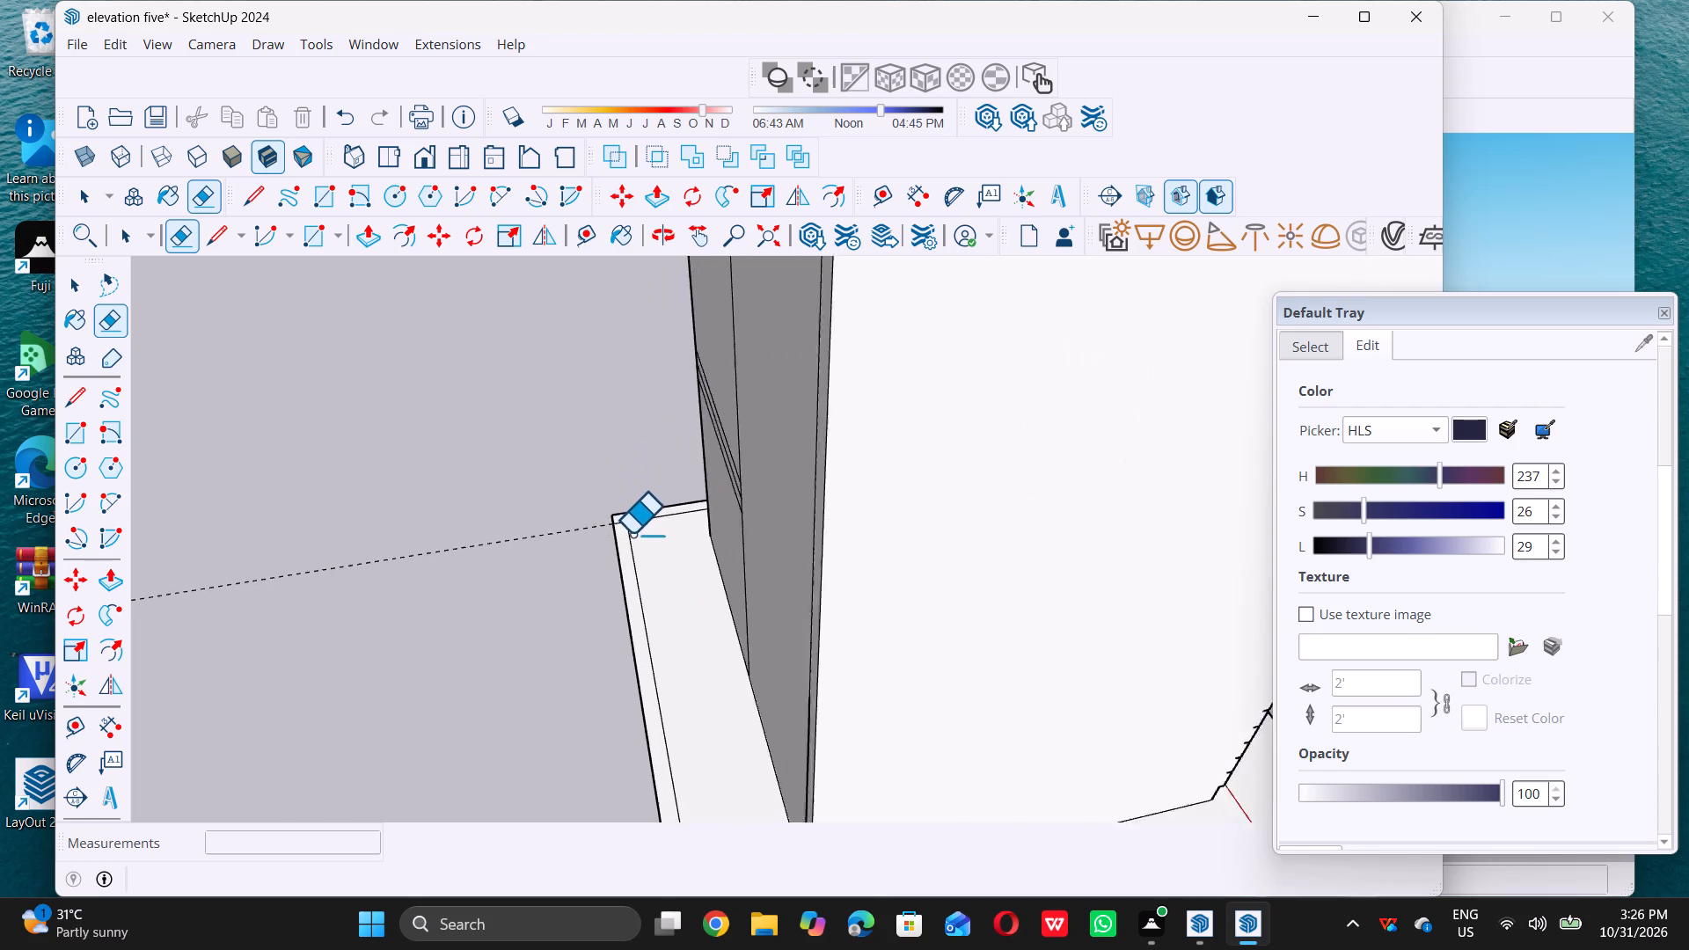
{"action": "scroll", "coordinate": [632, 533], "scroll_direction": "up", "scroll_amount": 9}
{"action": "double_click", "coordinate": [613, 515]}
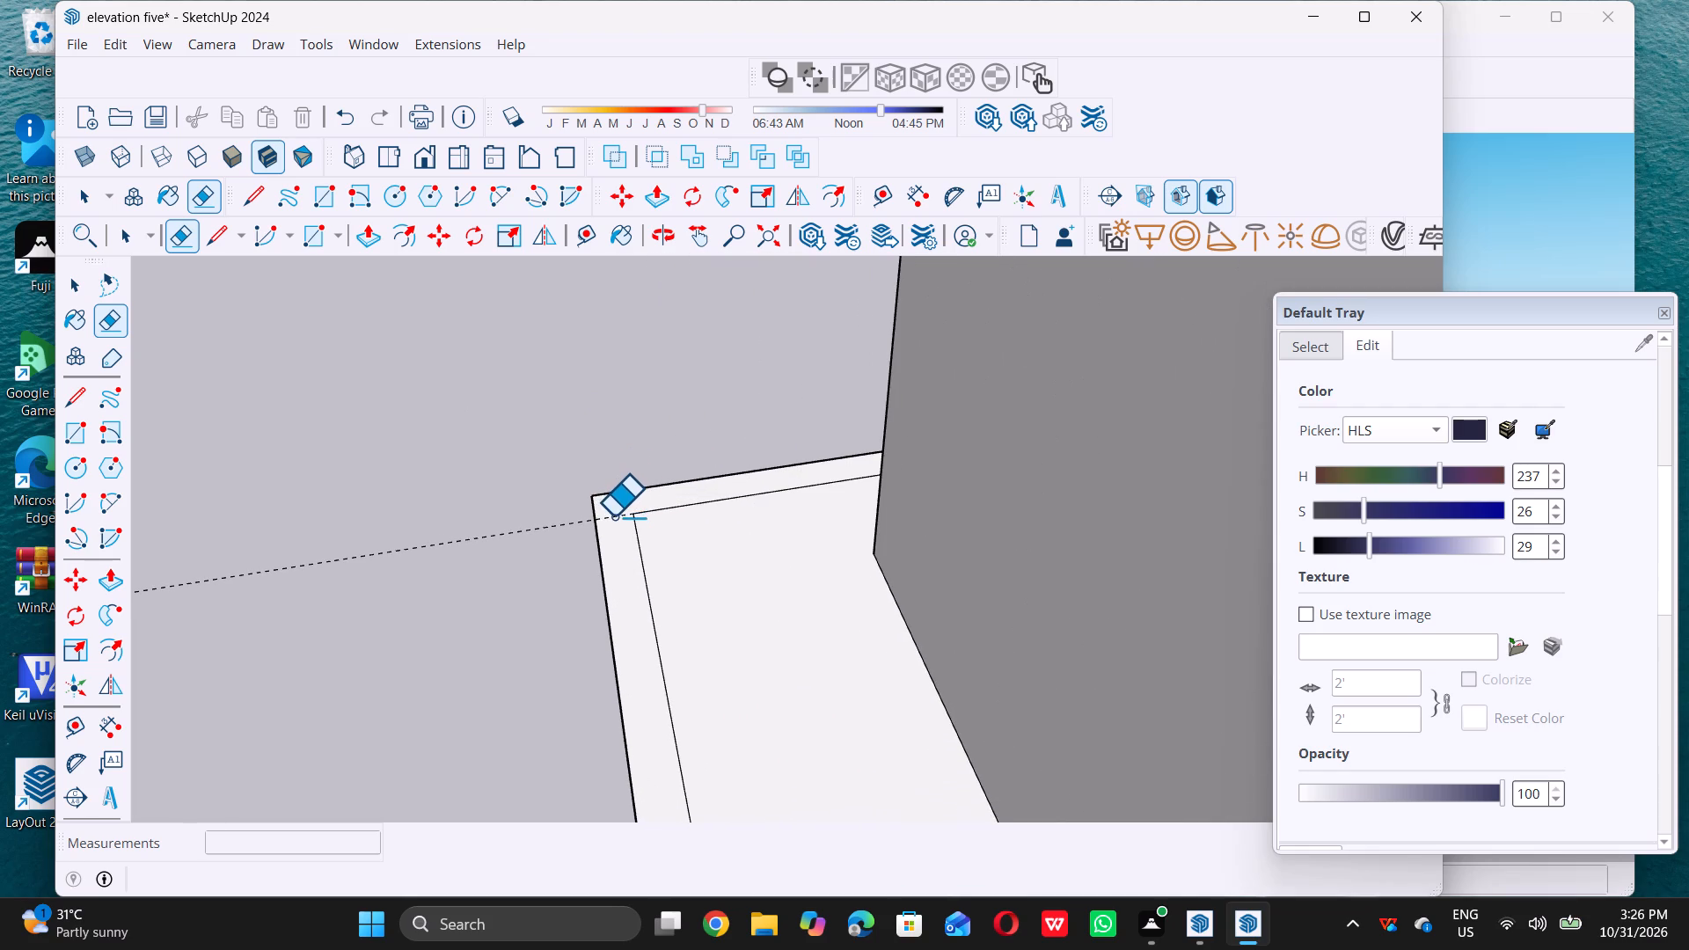
Erase the remaining guide line running past the slab's rear corner.
{"action": "scroll", "coordinate": [615, 518], "scroll_direction": "down", "scroll_amount": 4}
{"action": "double_click", "coordinate": [615, 521]}
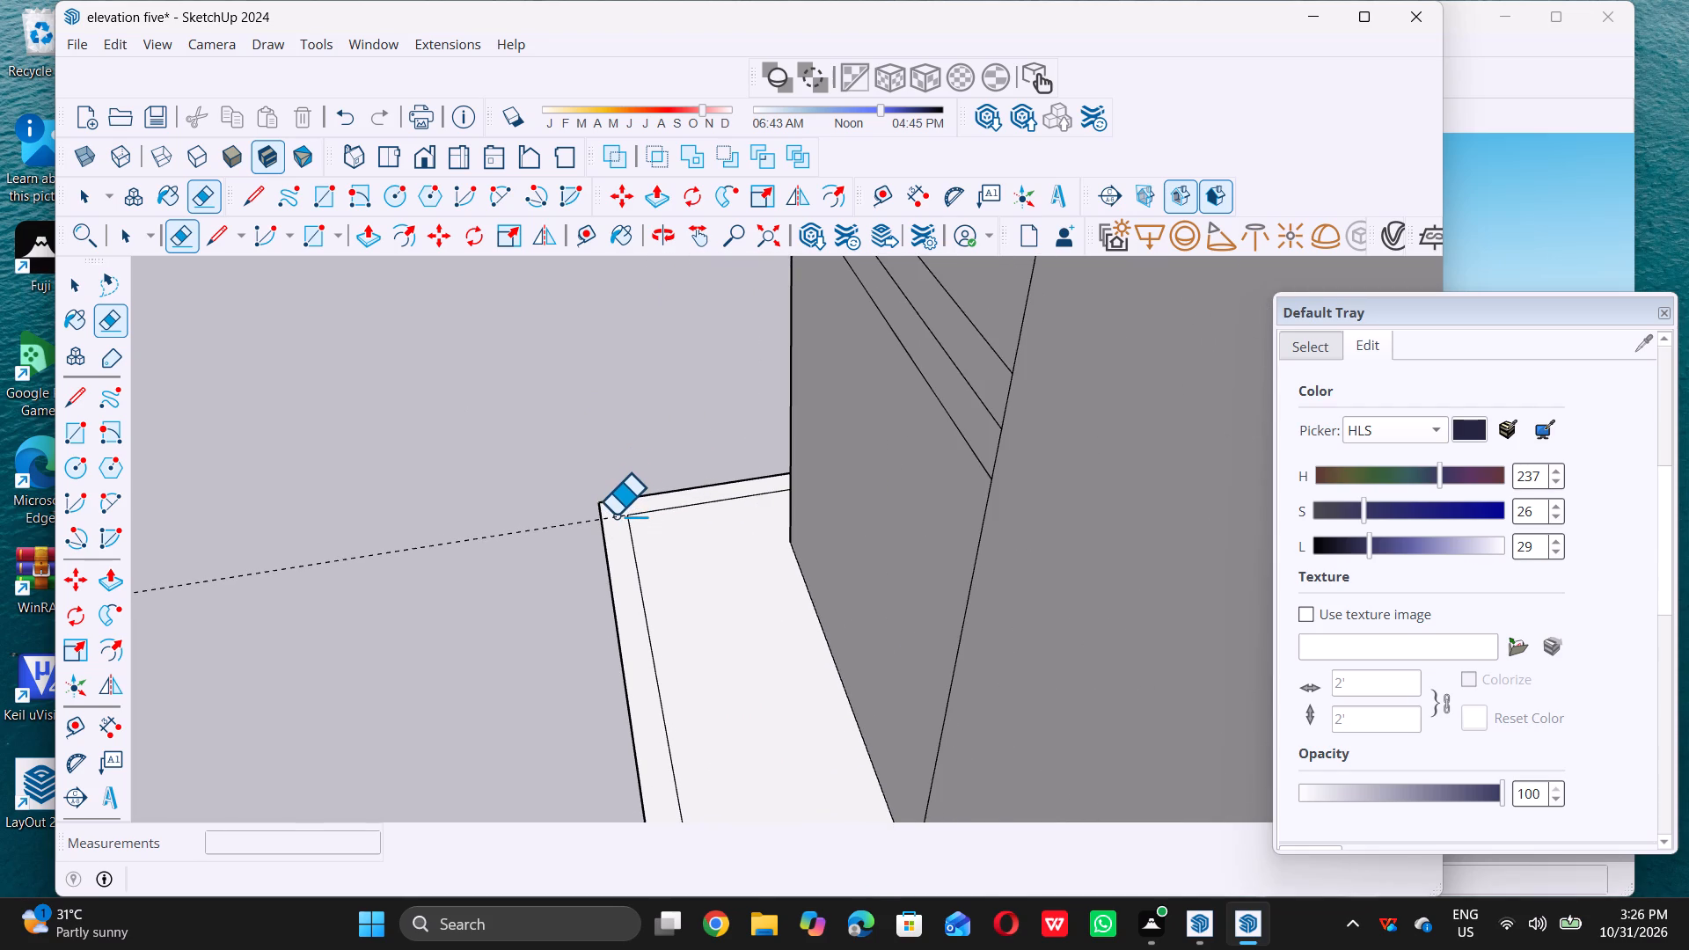
{"action": "triple_click", "coordinate": [614, 515]}
Place a guide line on the slab top 9" inward from its front outer edge.
{"action": "scroll", "coordinate": [603, 540], "scroll_direction": "down", "scroll_amount": 10}
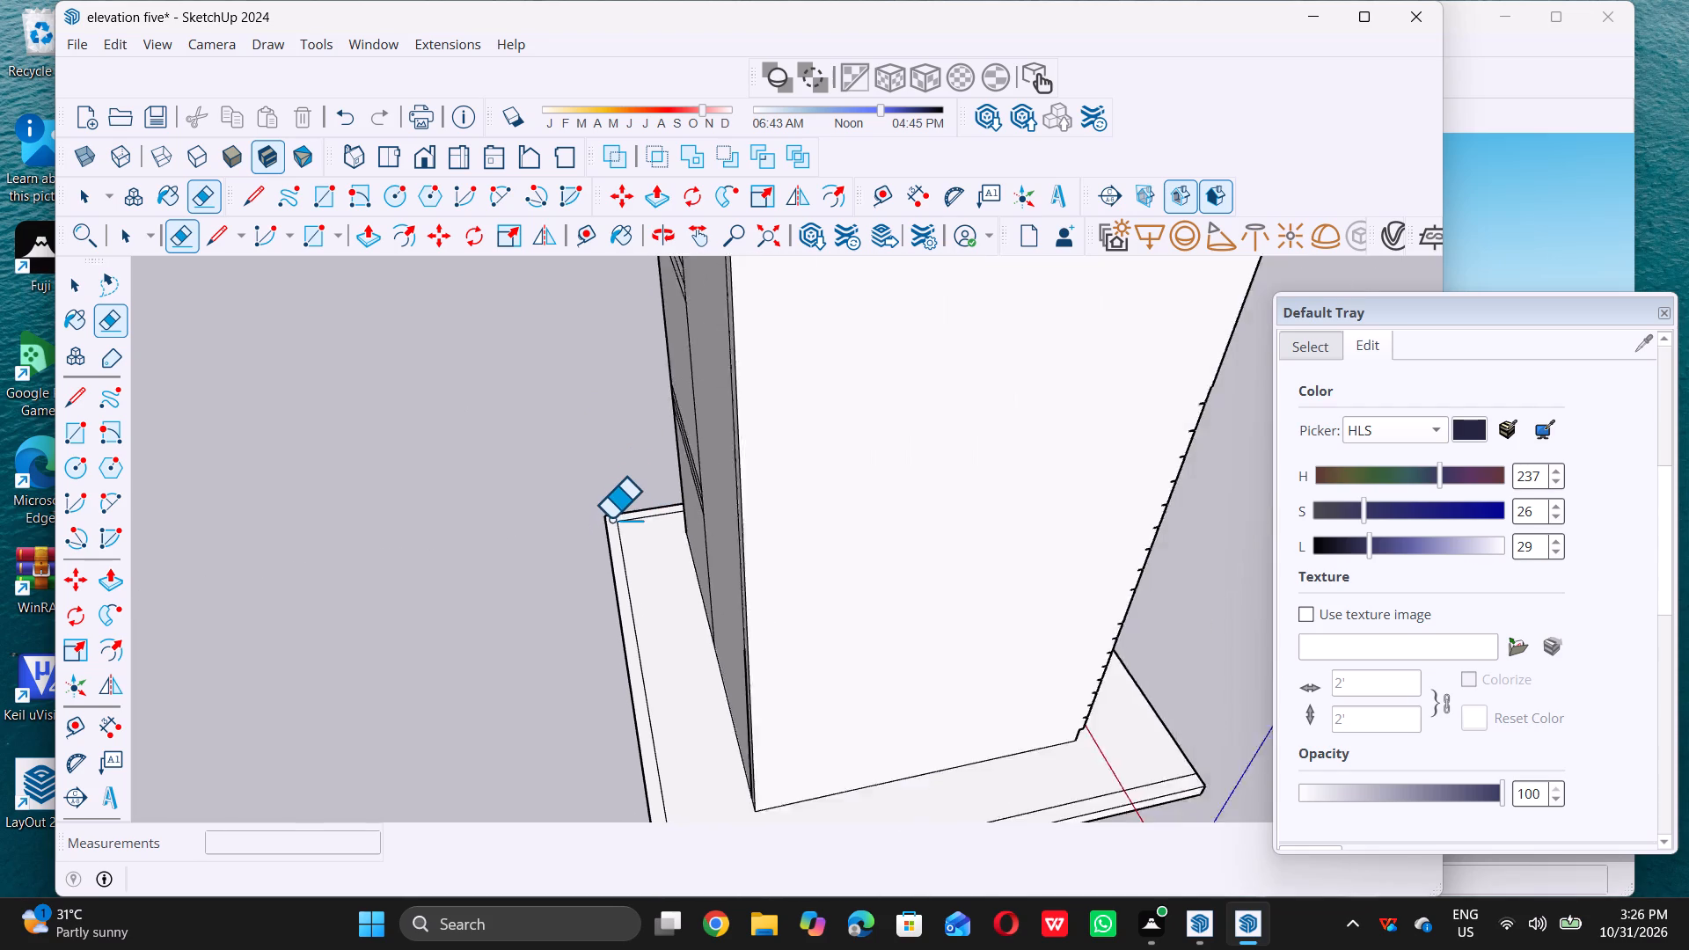
{"action": "scroll", "coordinate": [611, 518], "scroll_direction": "down", "scroll_amount": 10}
{"action": "middle_click_drag", "start_coordinate": [827, 605], "coordinate": [148, 484]}
{"action": "middle_click_drag", "start_coordinate": [147, 483], "coordinate": [133, 479]}
{"action": "middle_click", "coordinate": [133, 478]}
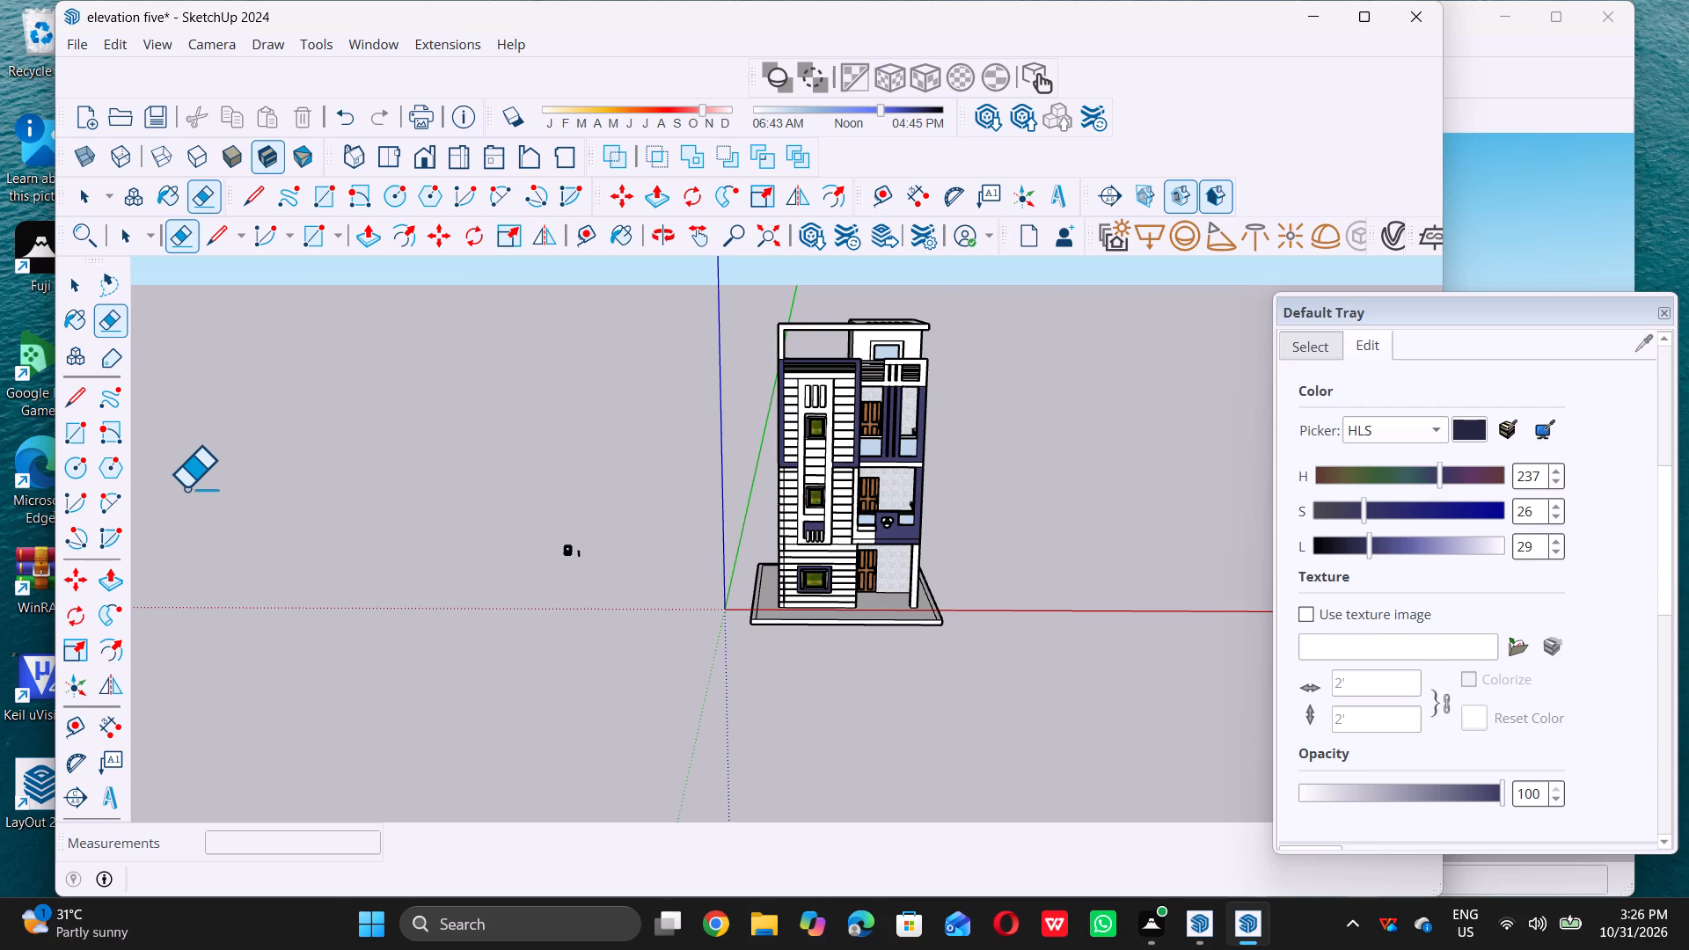
{"action": "scroll", "coordinate": [828, 641], "scroll_direction": "down", "scroll_amount": 1}
{"action": "middle_click_drag", "start_coordinate": [812, 655], "coordinate": [733, 784]}
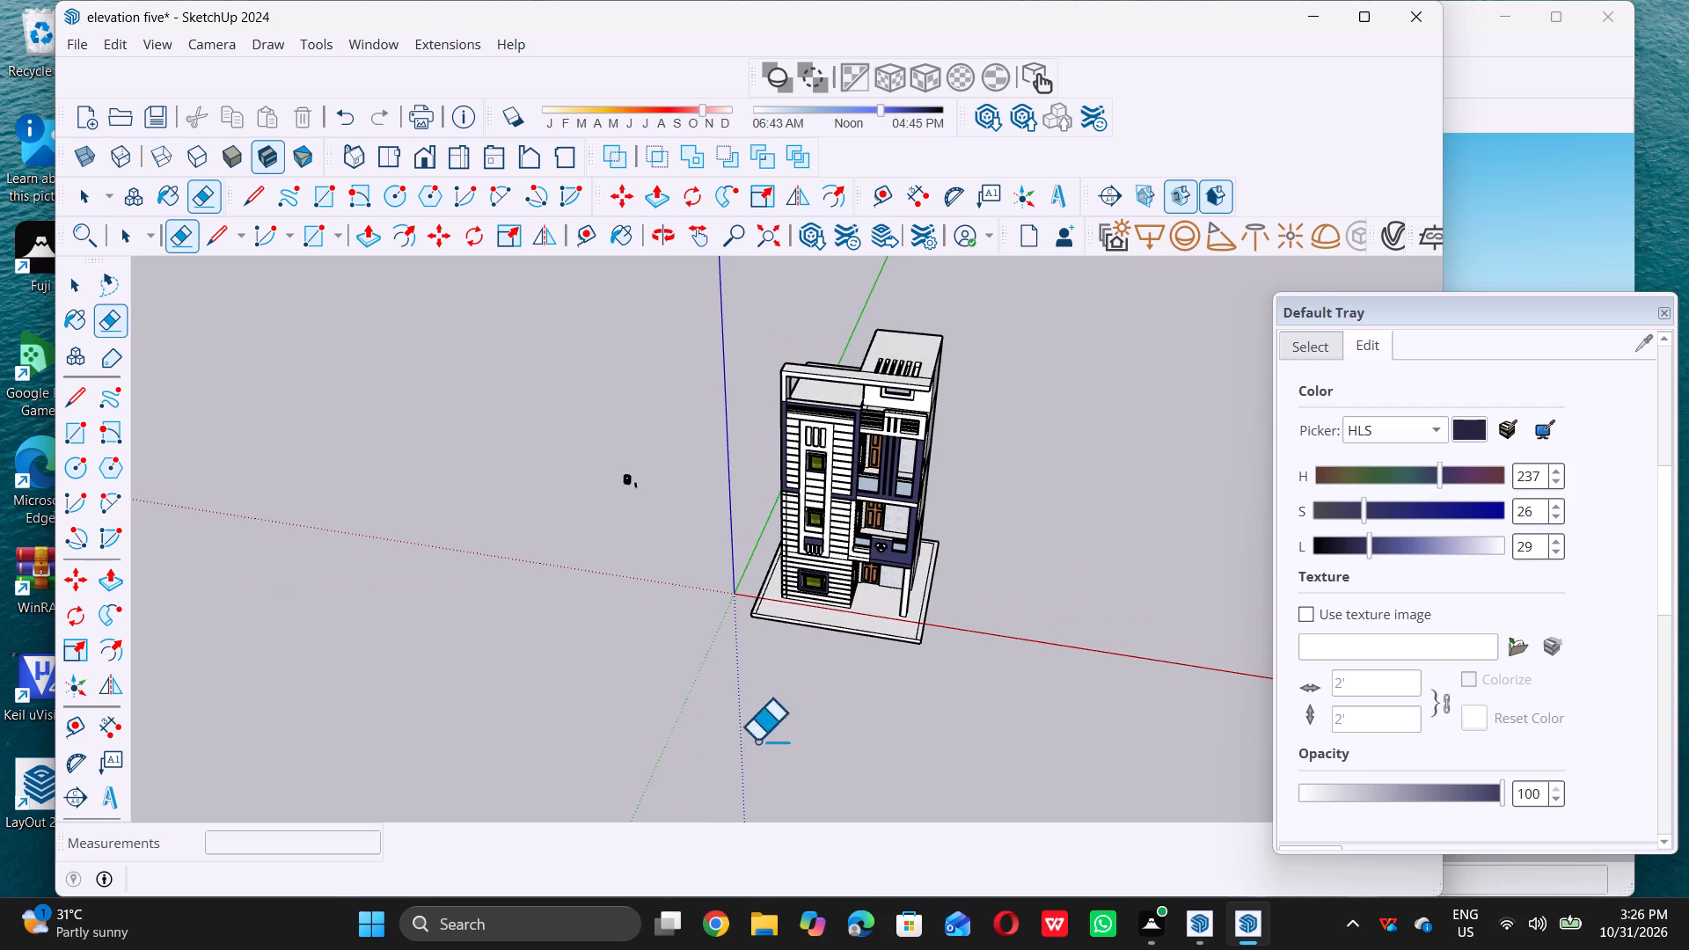
{"action": "scroll", "coordinate": [834, 644], "scroll_direction": "up", "scroll_amount": 6}
{"action": "scroll", "coordinate": [750, 630], "scroll_direction": "up", "scroll_amount": 6}
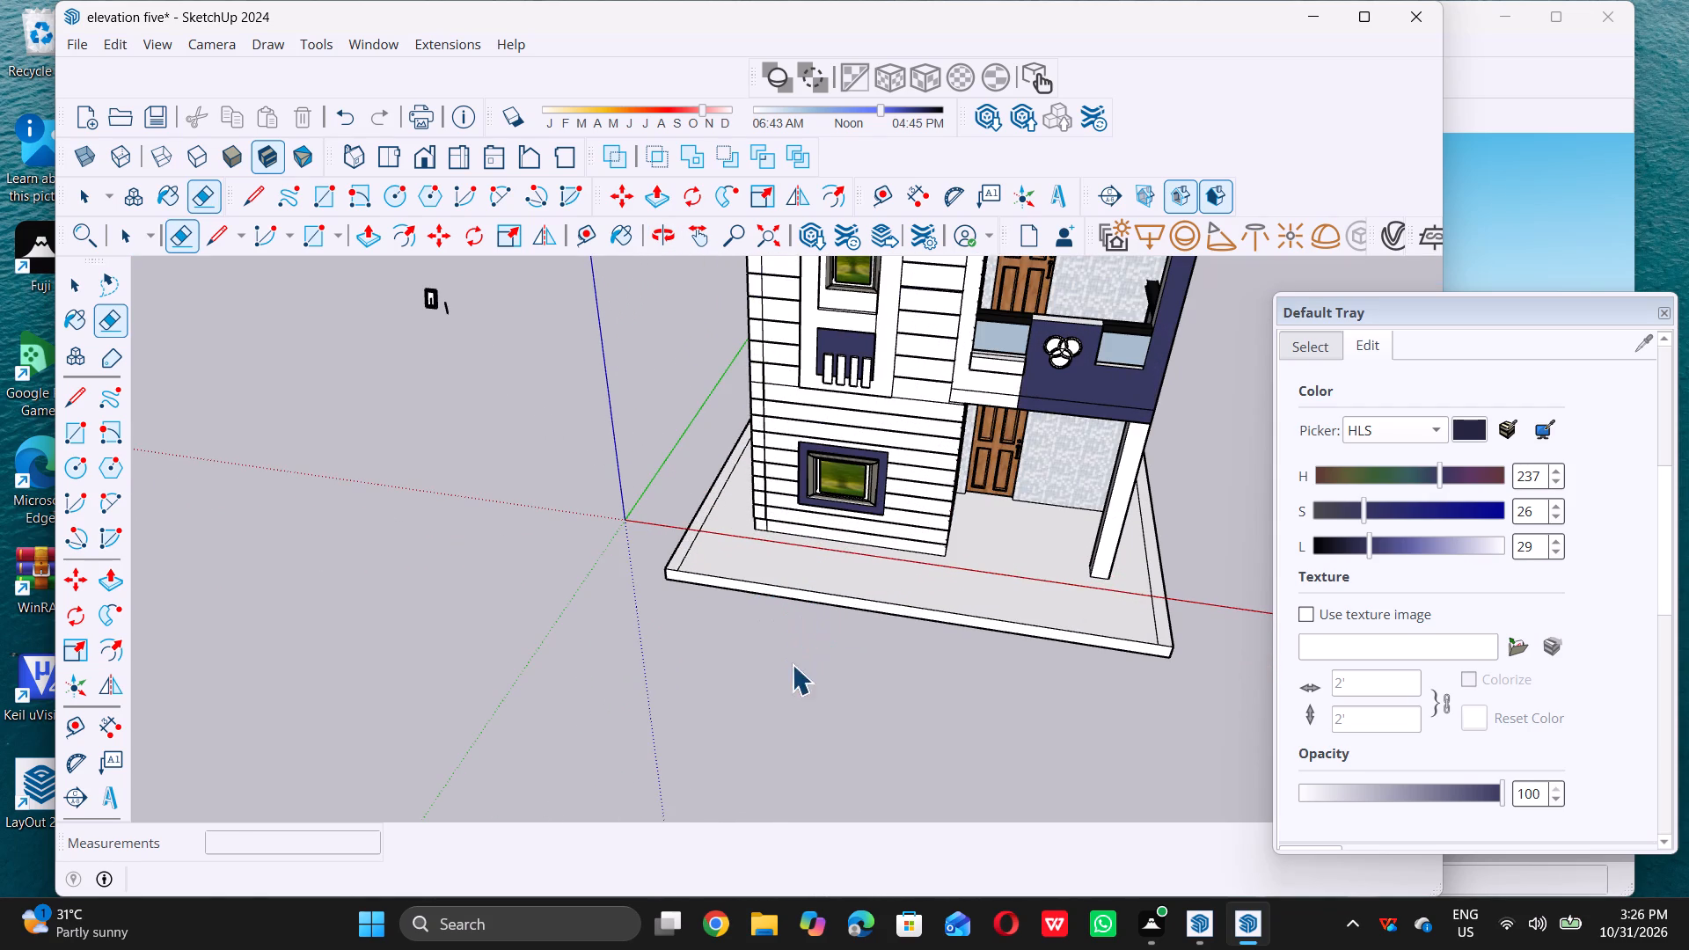
{"action": "key", "text": "space"}
{"action": "middle_click_drag", "start_coordinate": [872, 605], "coordinate": [629, 609]}
{"action": "scroll", "coordinate": [704, 576], "scroll_direction": "down", "scroll_amount": 7}
{"action": "scroll", "coordinate": [842, 654], "scroll_direction": "up", "scroll_amount": 5}
{"action": "key", "text": "t"}
{"action": "scroll", "coordinate": [744, 590], "scroll_direction": "up", "scroll_amount": 5}
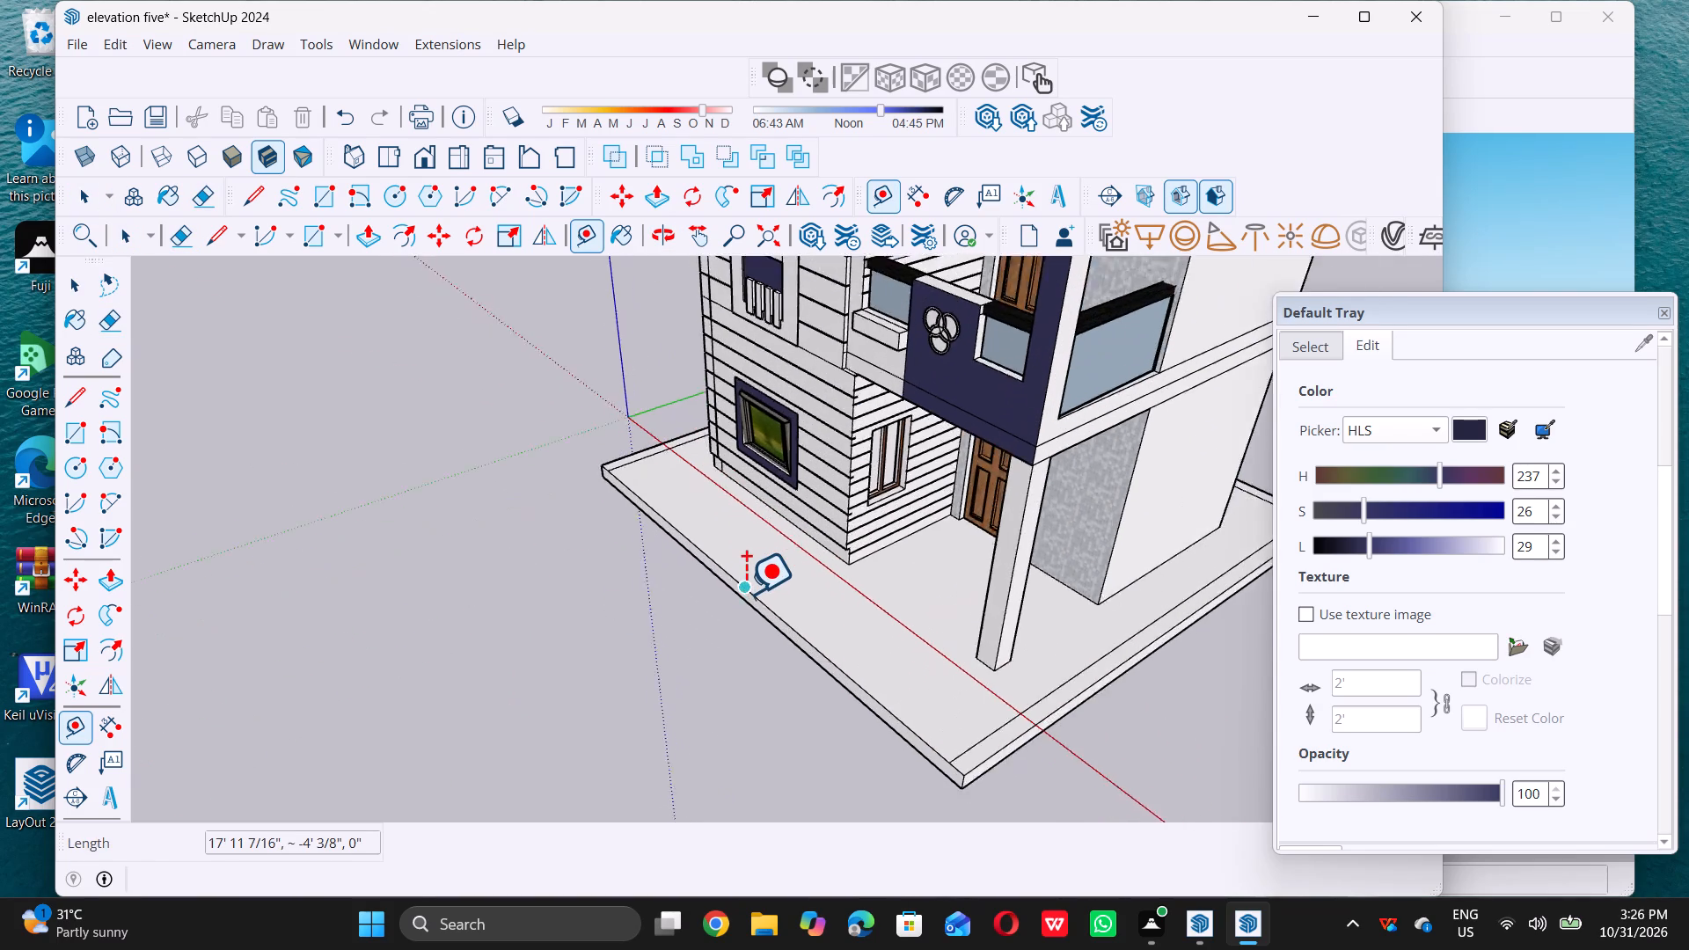
{"action": "left_click", "coordinate": [747, 592]}
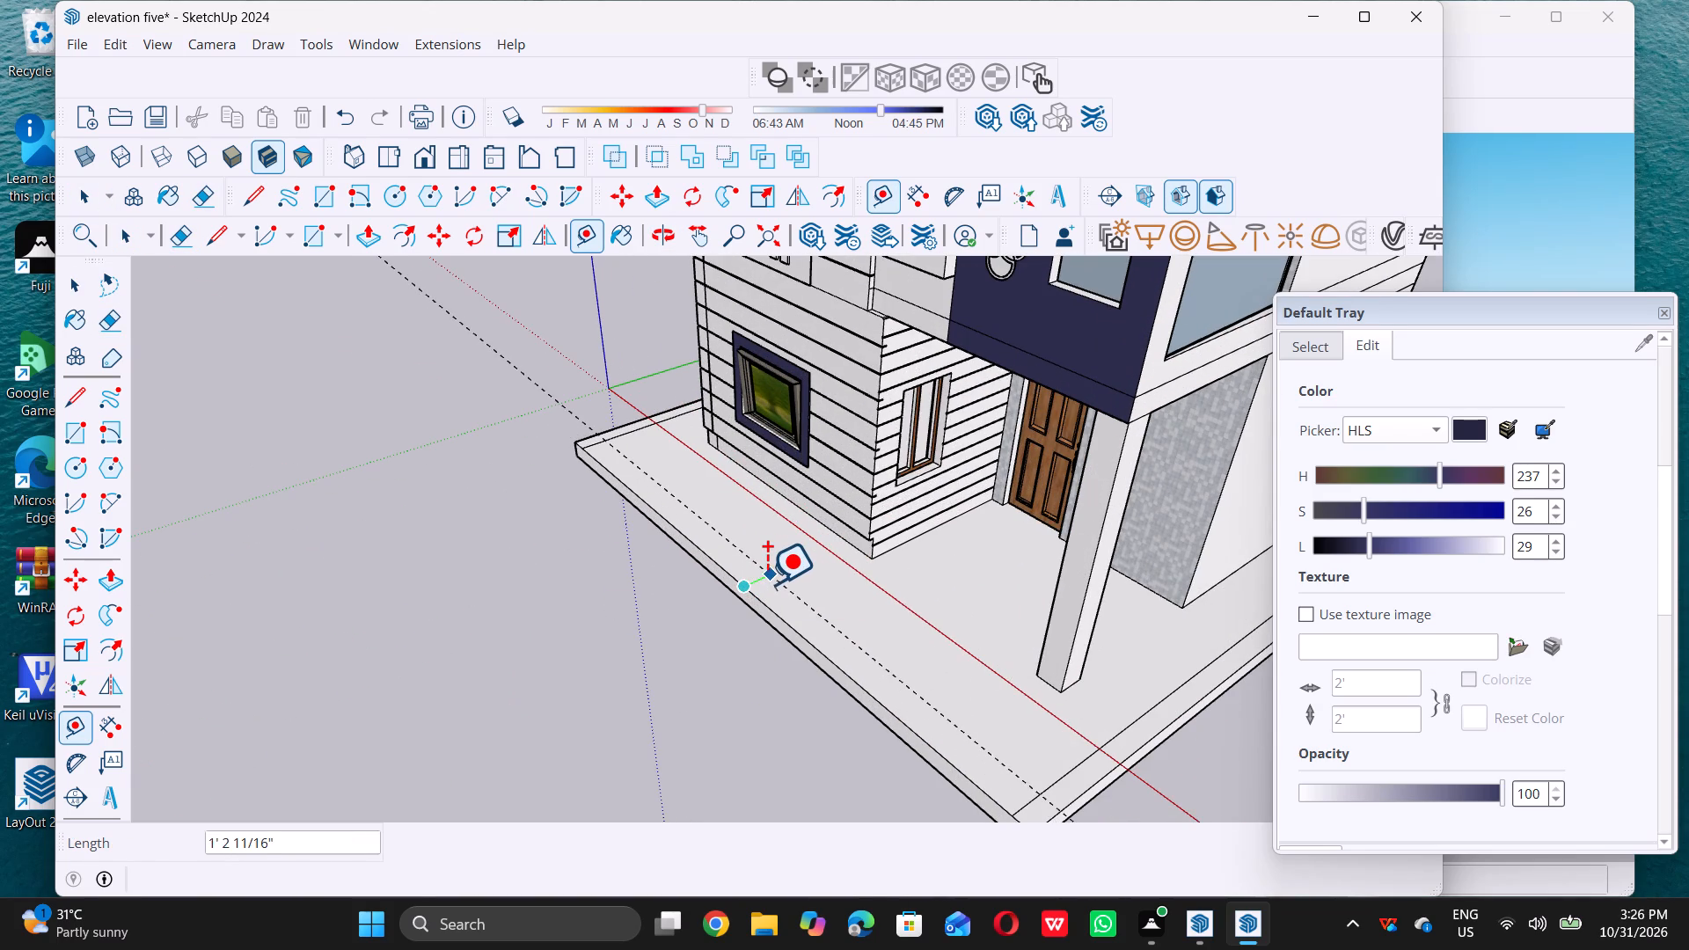
{"action": "key", "text": "9"}
{"action": "key", "text": "shift+quotedbl"}
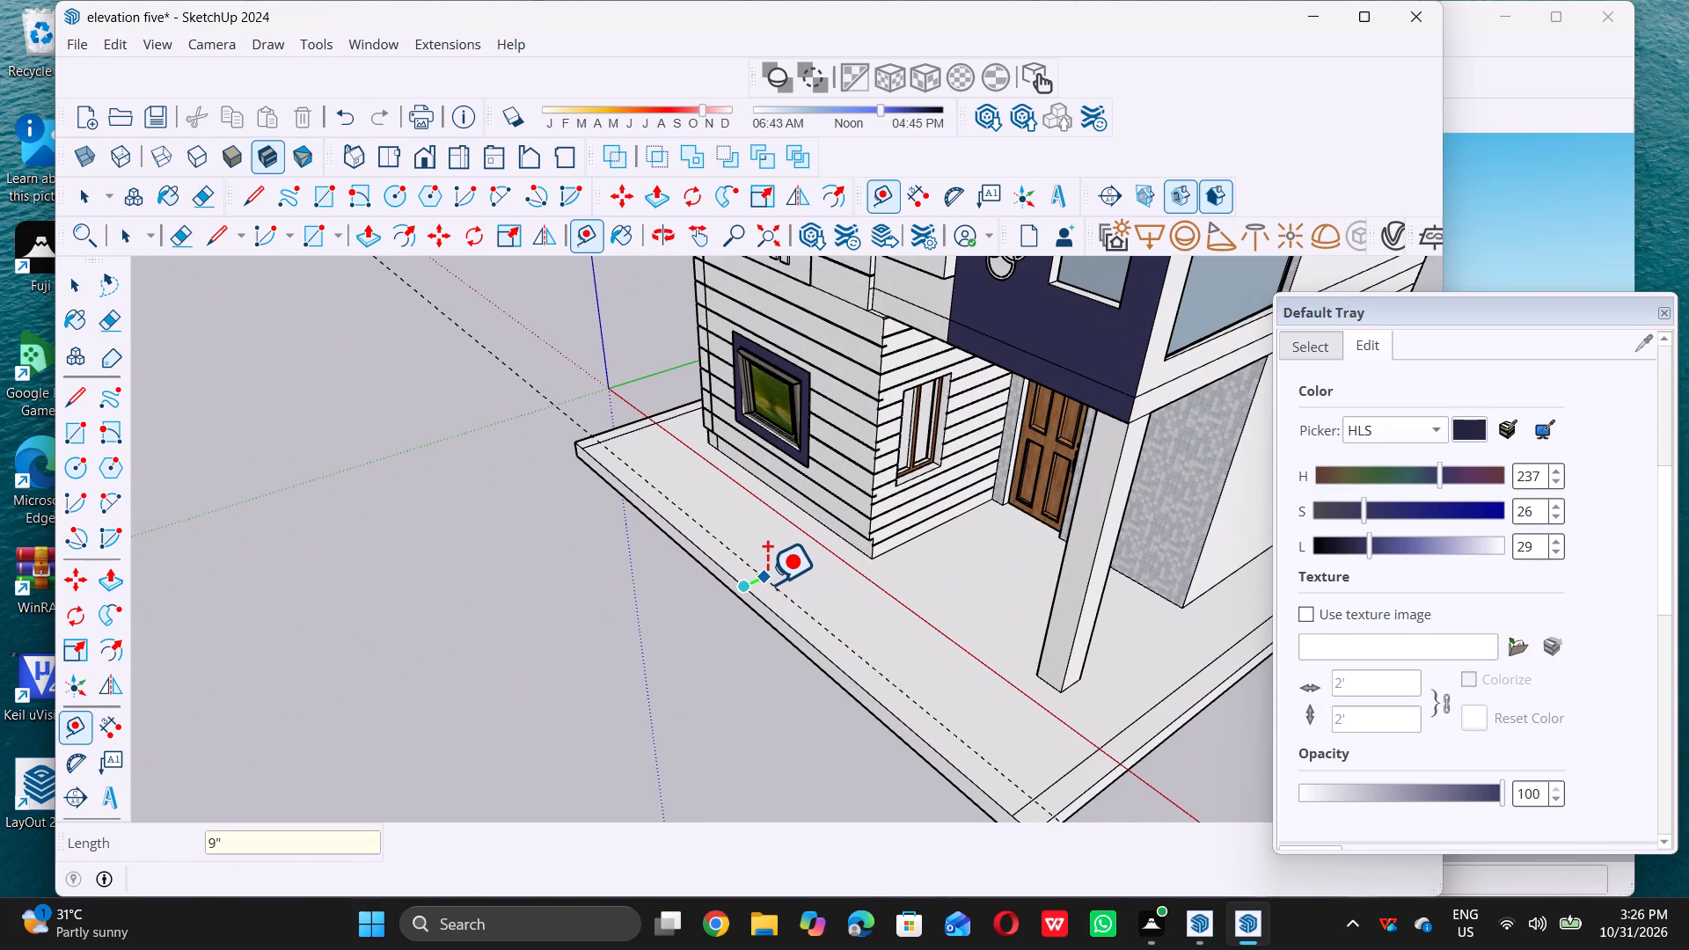
{"action": "key", "text": "Return"}
{"action": "key", "text": "space"}
Draw a 9" by 26' 3" rectangle along the slab's front edge, between the two side strips' inner lines.
{"action": "type", "text": "r"}
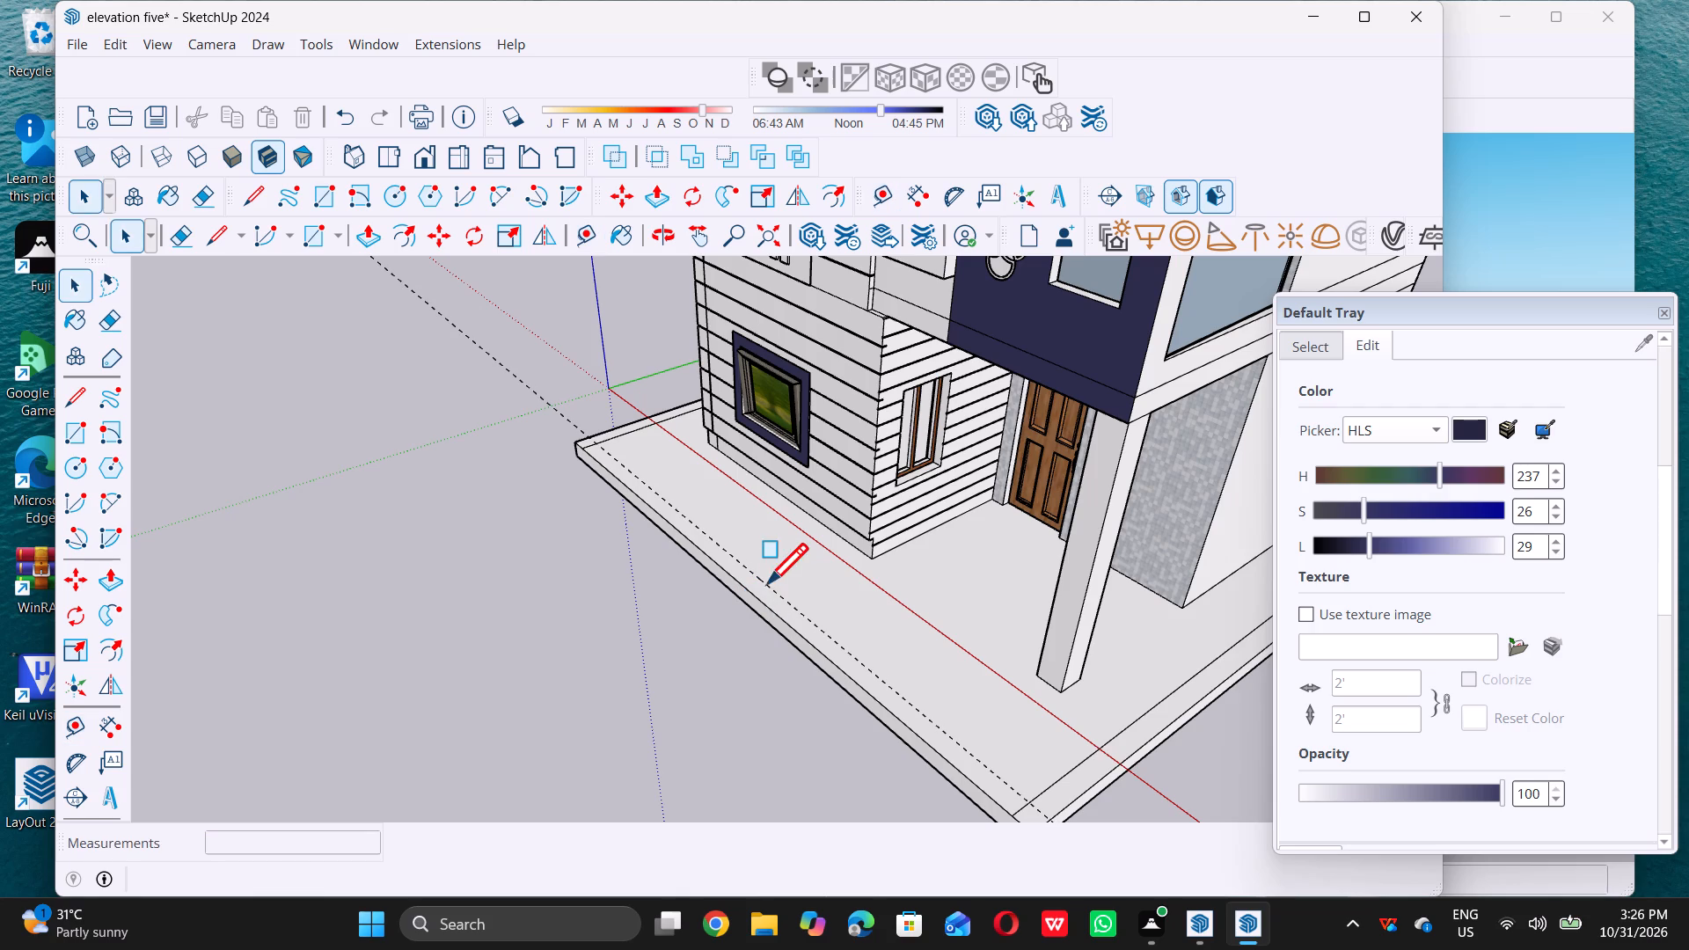
{"action": "left_click", "coordinate": [580, 447]}
{"action": "scroll", "coordinate": [602, 436], "scroll_direction": "down", "scroll_amount": 5}
{"action": "scroll", "coordinate": [854, 656], "scroll_direction": "up", "scroll_amount": 5}
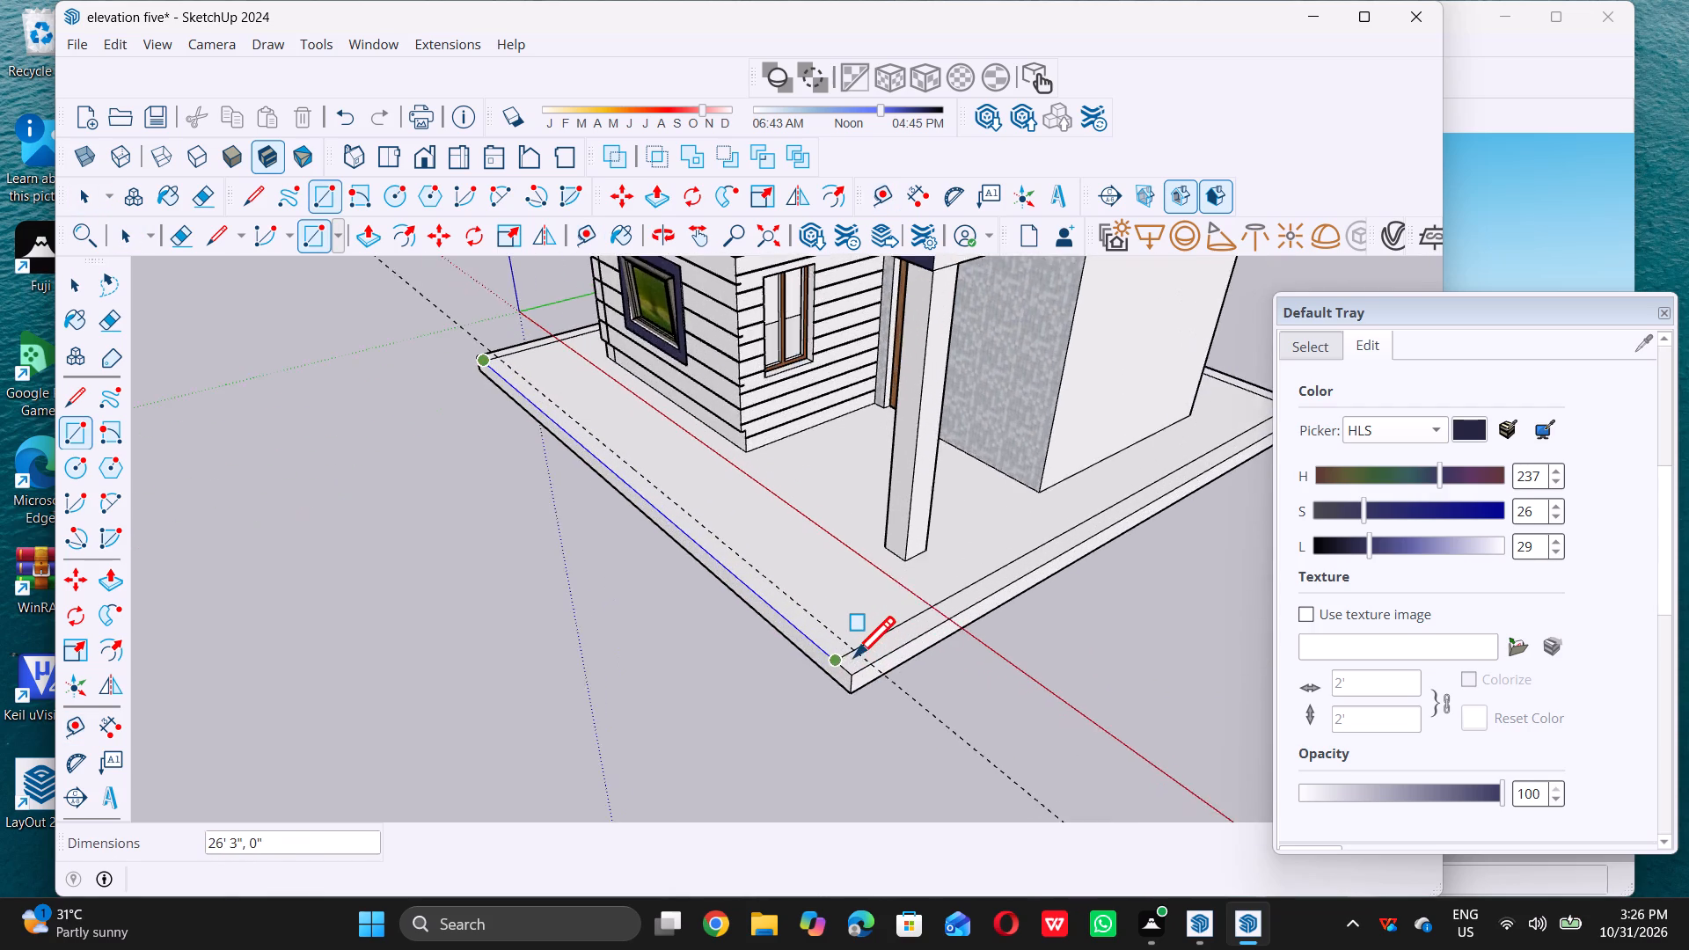
{"action": "scroll", "coordinate": [854, 654], "scroll_direction": "up", "scroll_amount": 3}
{"action": "left_click", "coordinate": [856, 652]}
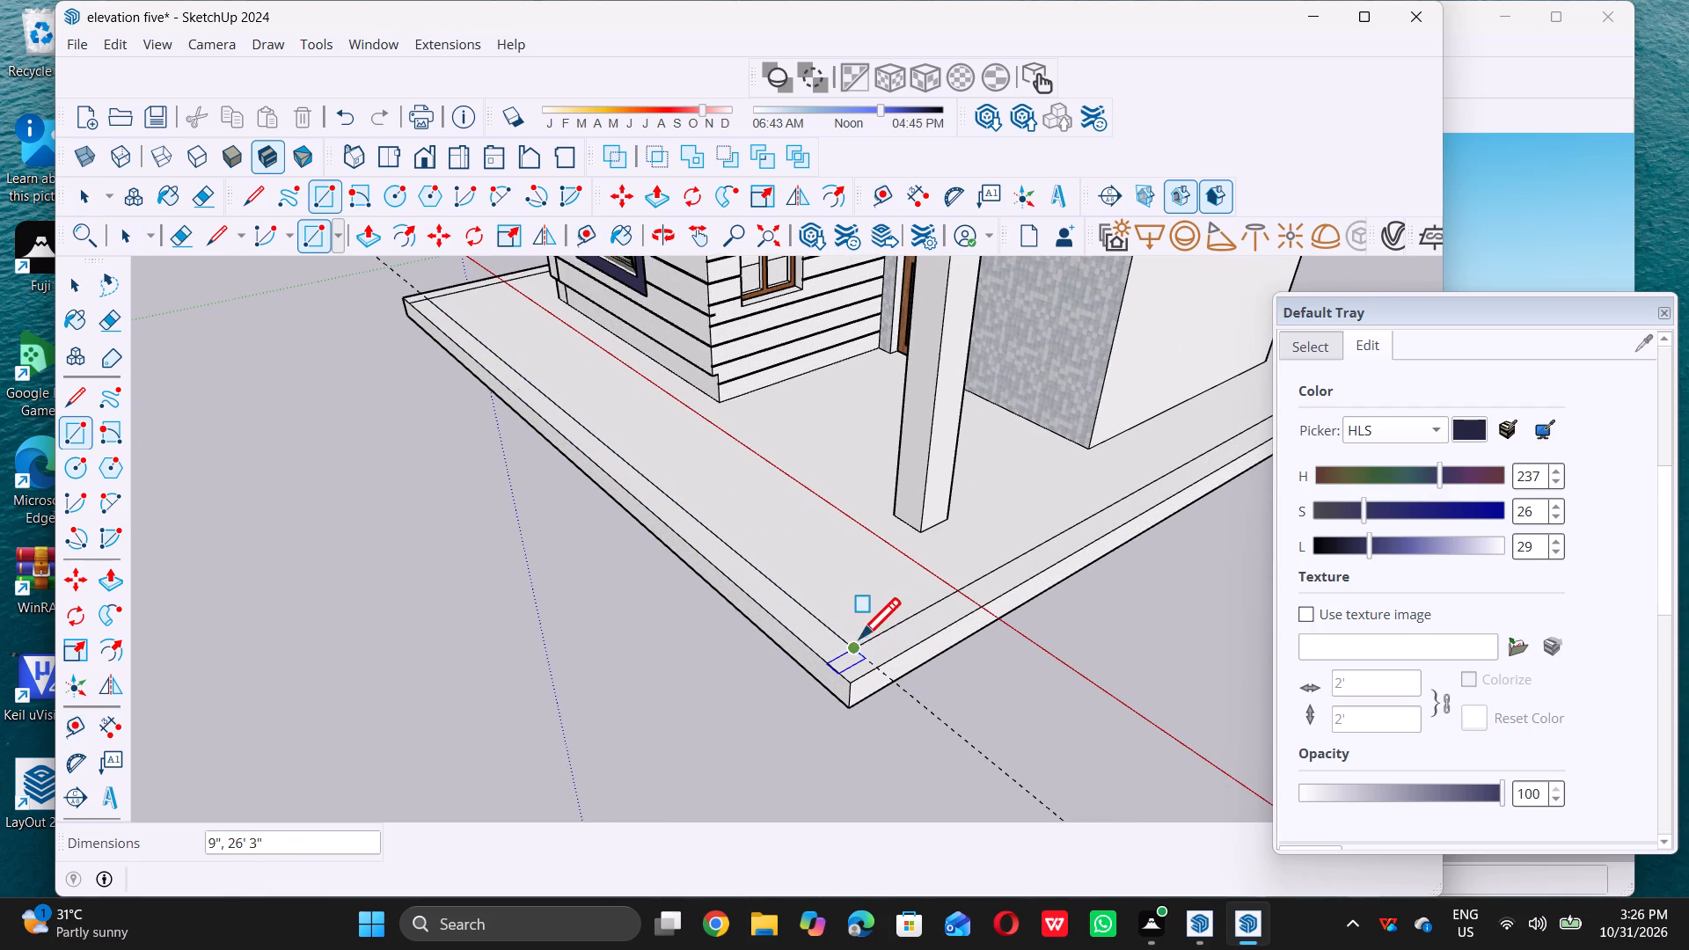
{"action": "key", "text": "space"}
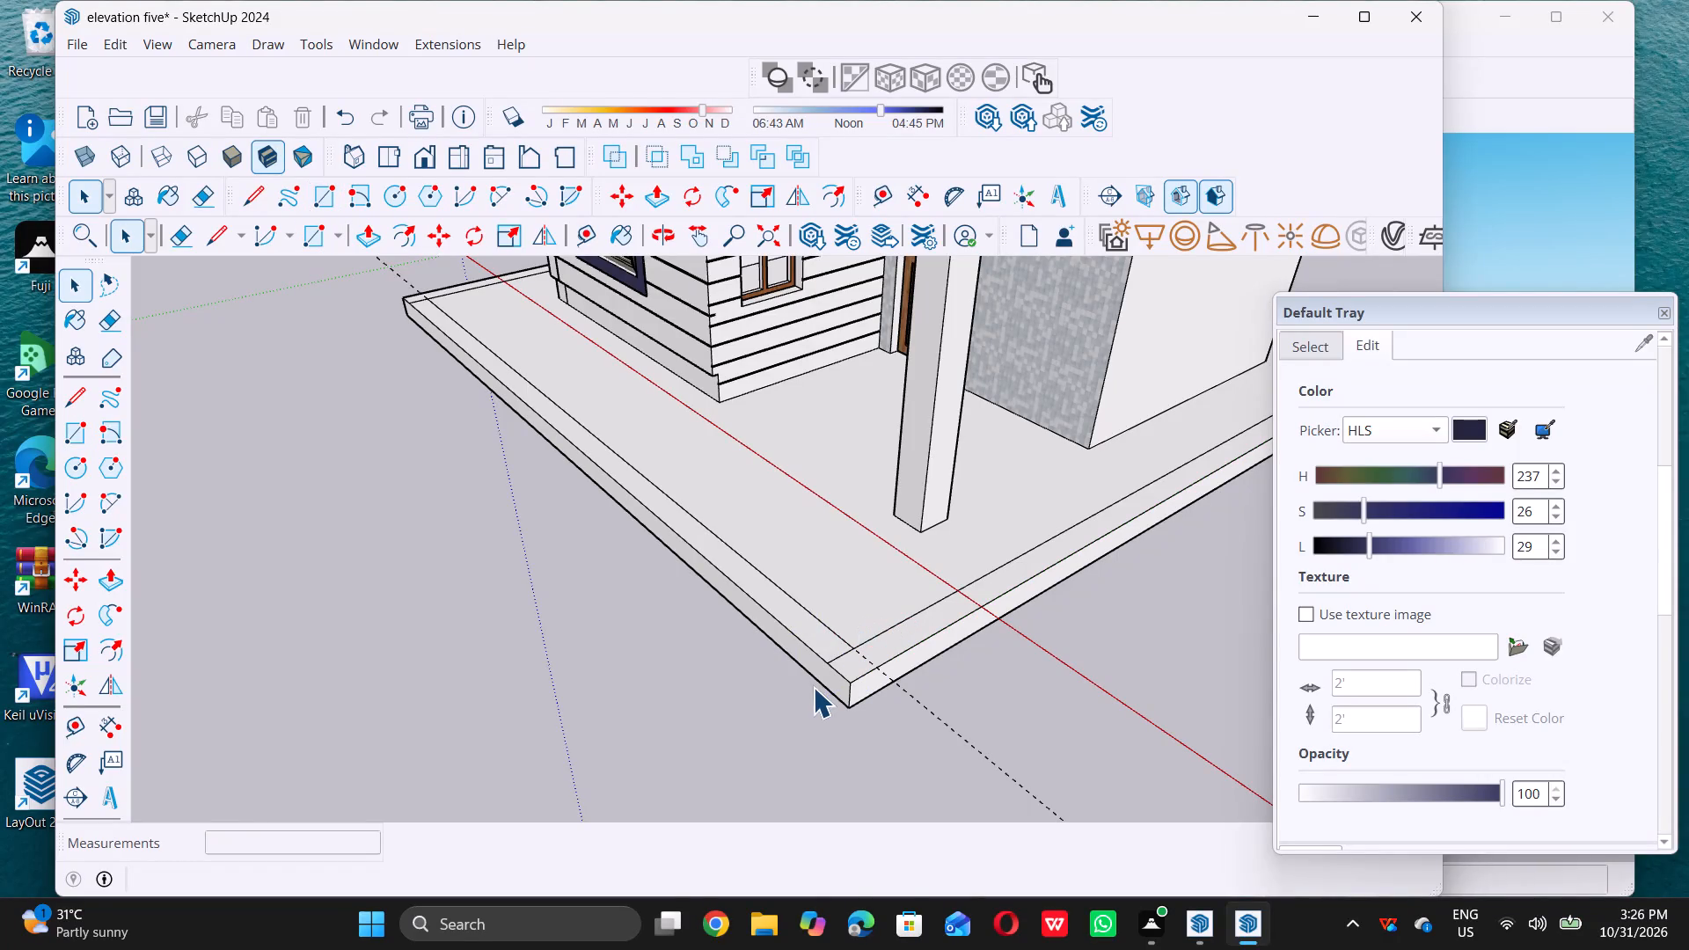
Erase the strip line segment and the guide line crossing the slab's front corner near the porch column.
{"action": "key", "text": "e"}
{"action": "scroll", "coordinate": [832, 657], "scroll_direction": "up", "scroll_amount": 5}
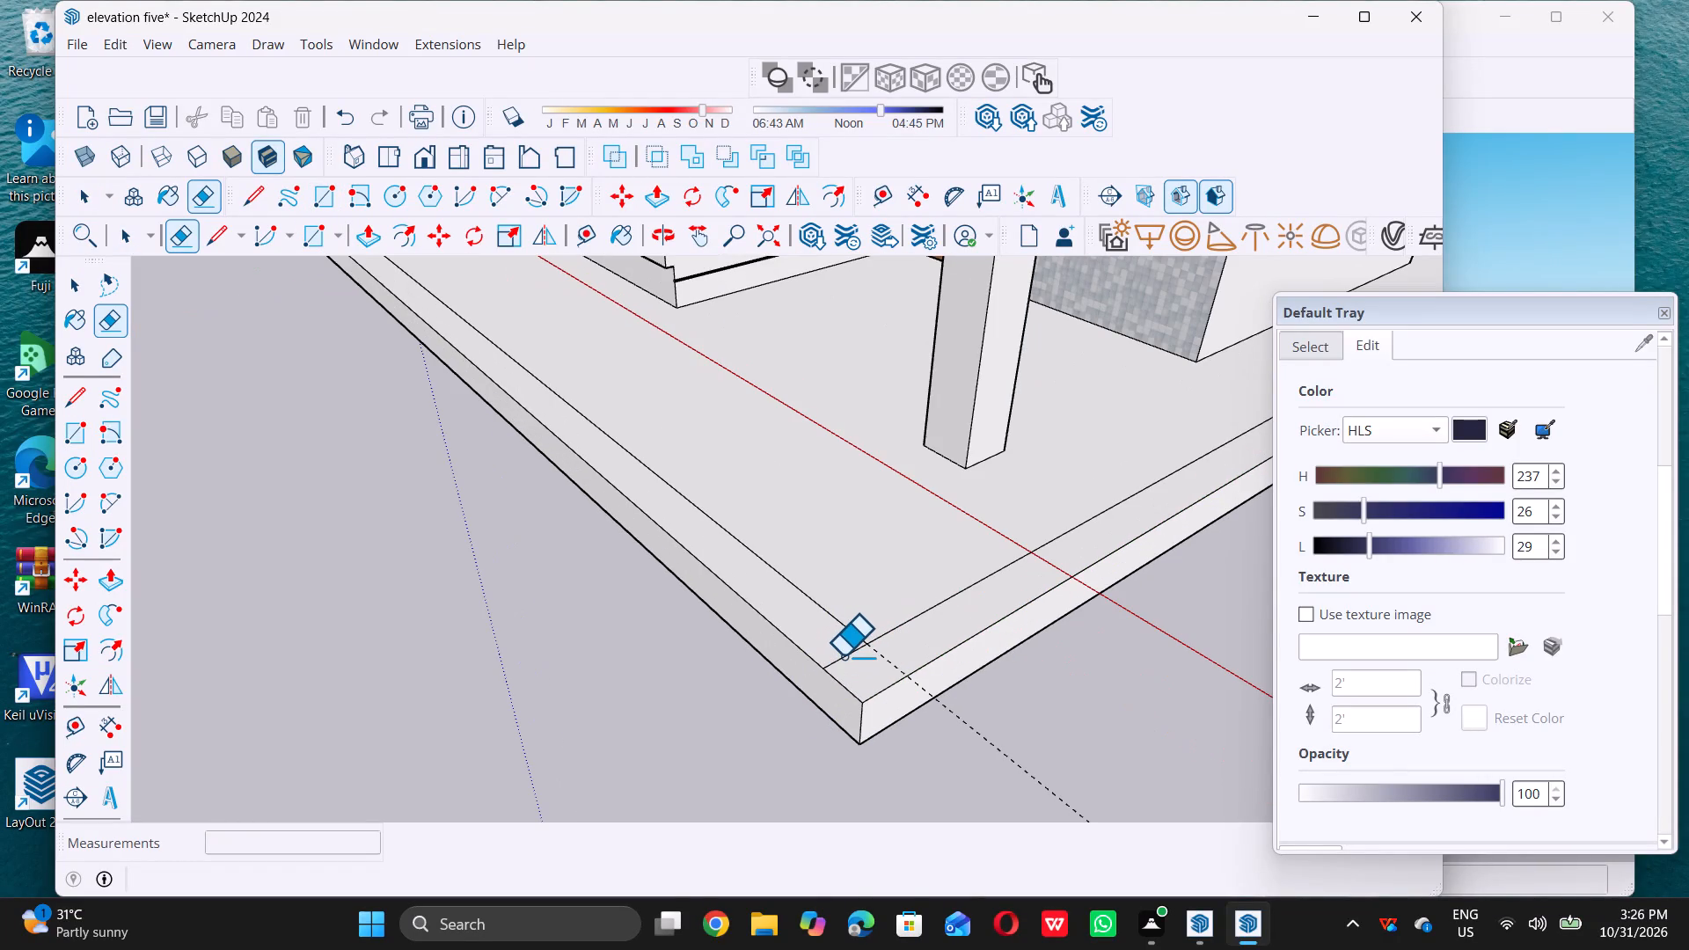
{"action": "double_click", "coordinate": [833, 658]}
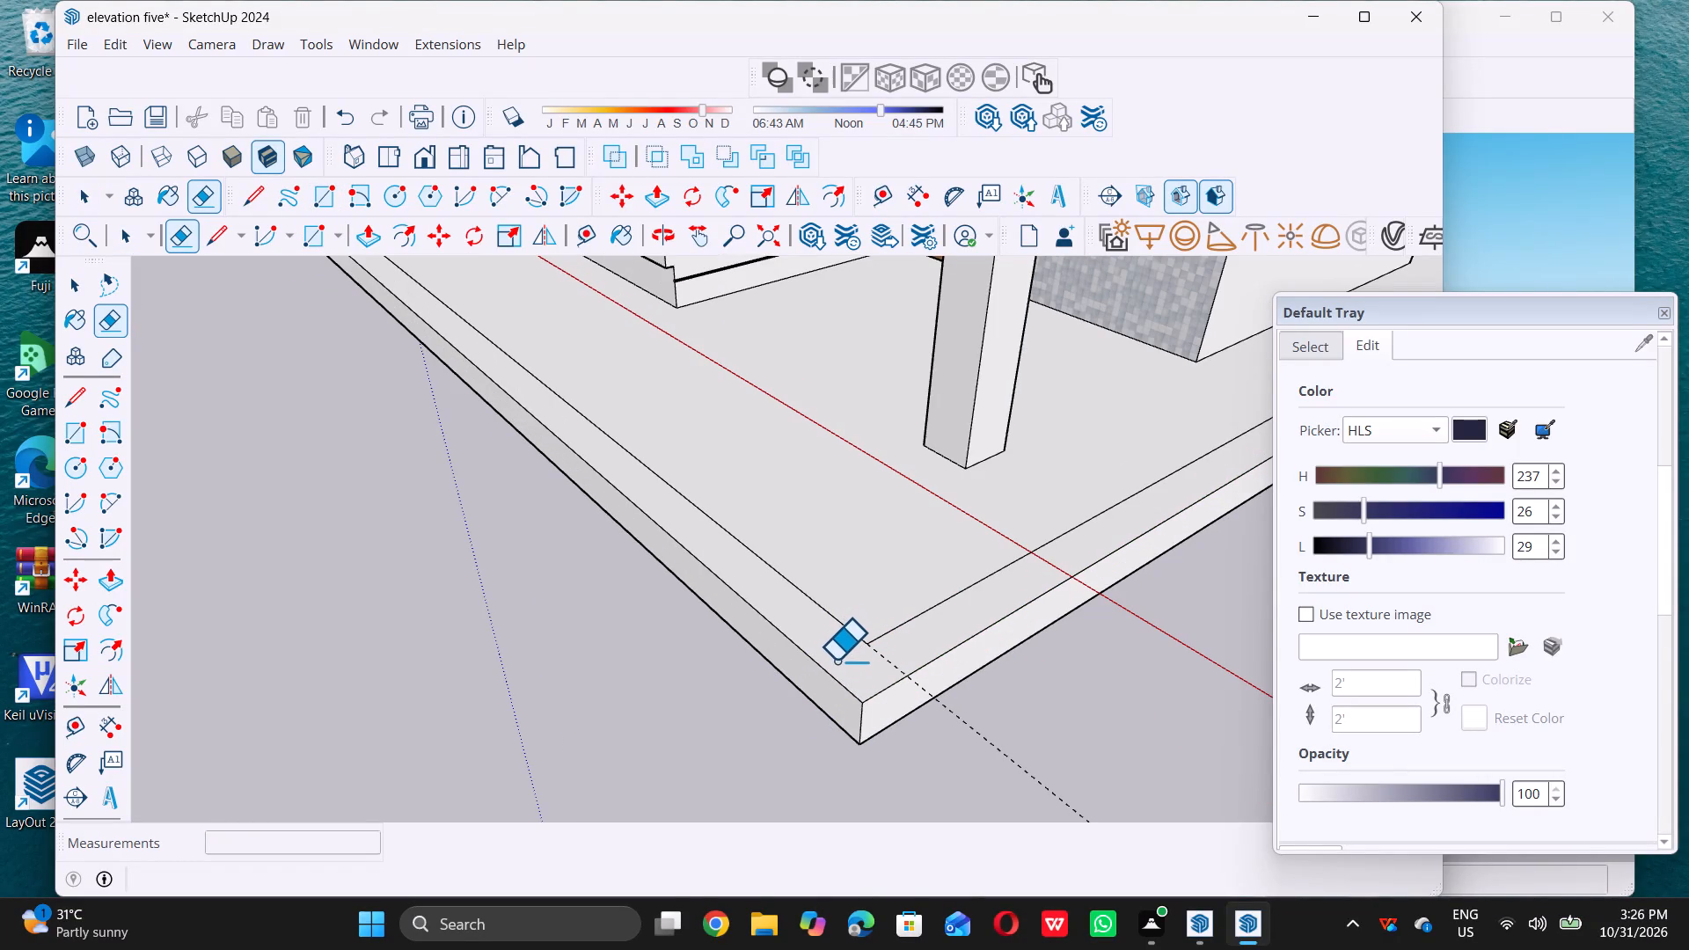
{"action": "left_click", "coordinate": [891, 661]}
Erase the strip line segment crossing the slab's other front corner, on the side of the ground-floor window.
{"action": "scroll", "coordinate": [901, 666], "scroll_direction": "down", "scroll_amount": 2}
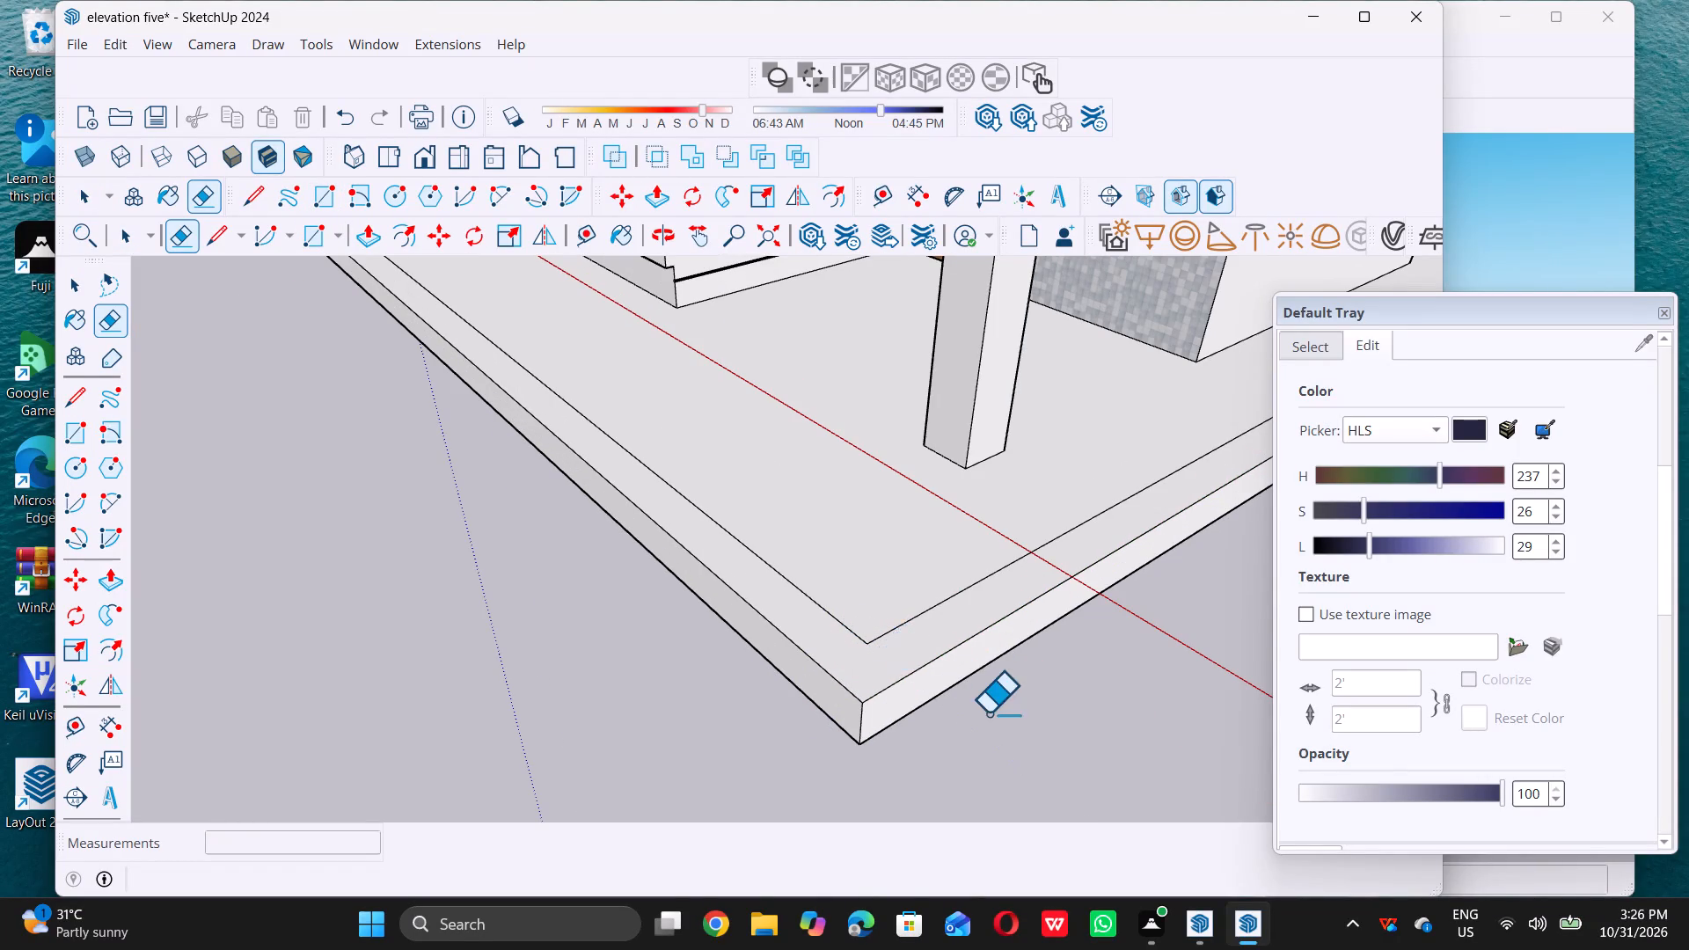
{"action": "scroll", "coordinate": [988, 712], "scroll_direction": "down", "scroll_amount": 16}
{"action": "scroll", "coordinate": [779, 516], "scroll_direction": "up", "scroll_amount": 8}
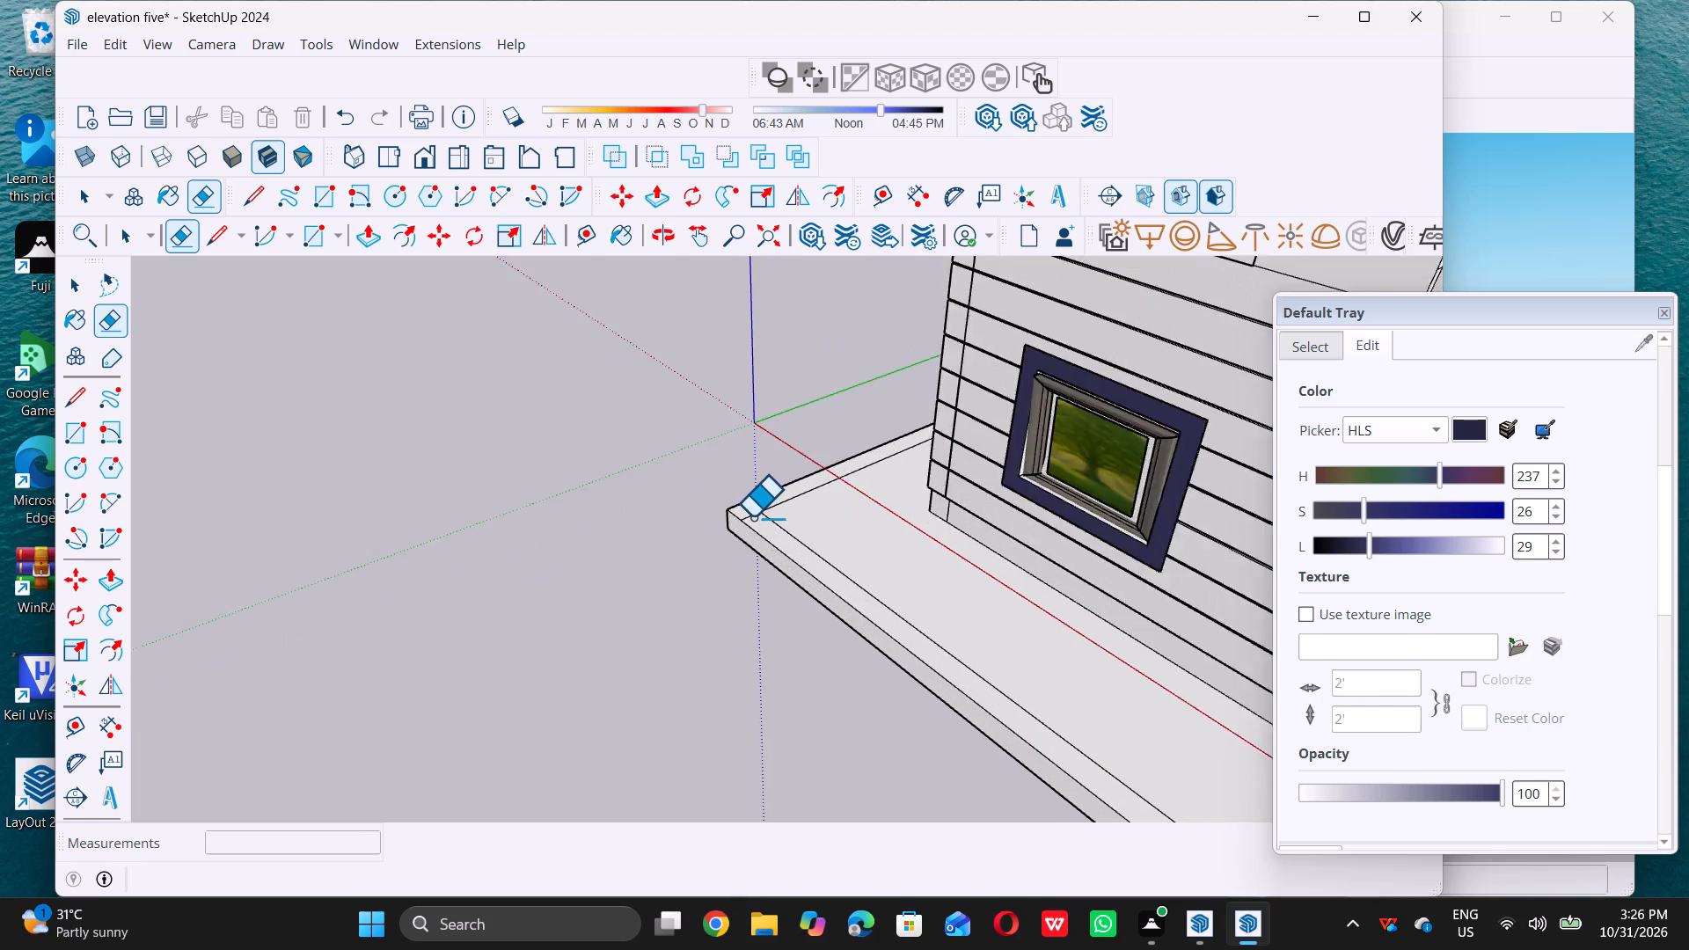
{"action": "scroll", "coordinate": [752, 516], "scroll_direction": "up", "scroll_amount": 9}
{"action": "left_click", "coordinate": [748, 512]}
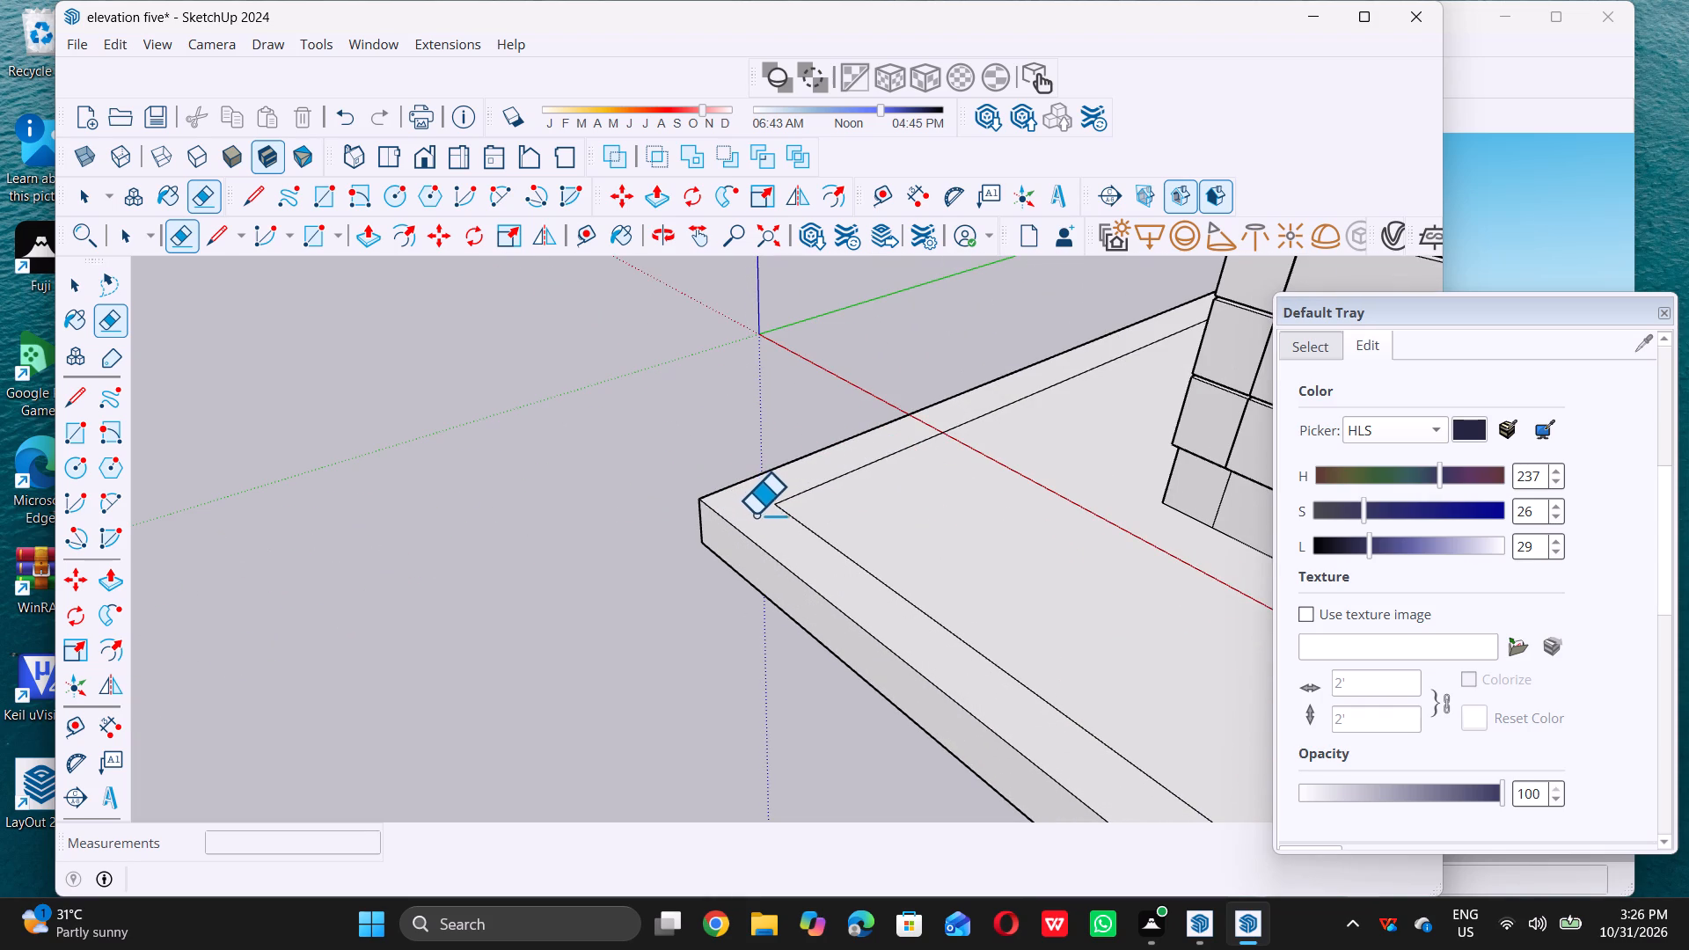
{"action": "key", "text": "space"}
Push/Pull the continuous 9" edge strip up 5' to form a boundary wall around the slab.
{"action": "scroll", "coordinate": [756, 514], "scroll_direction": "down", "scroll_amount": 19}
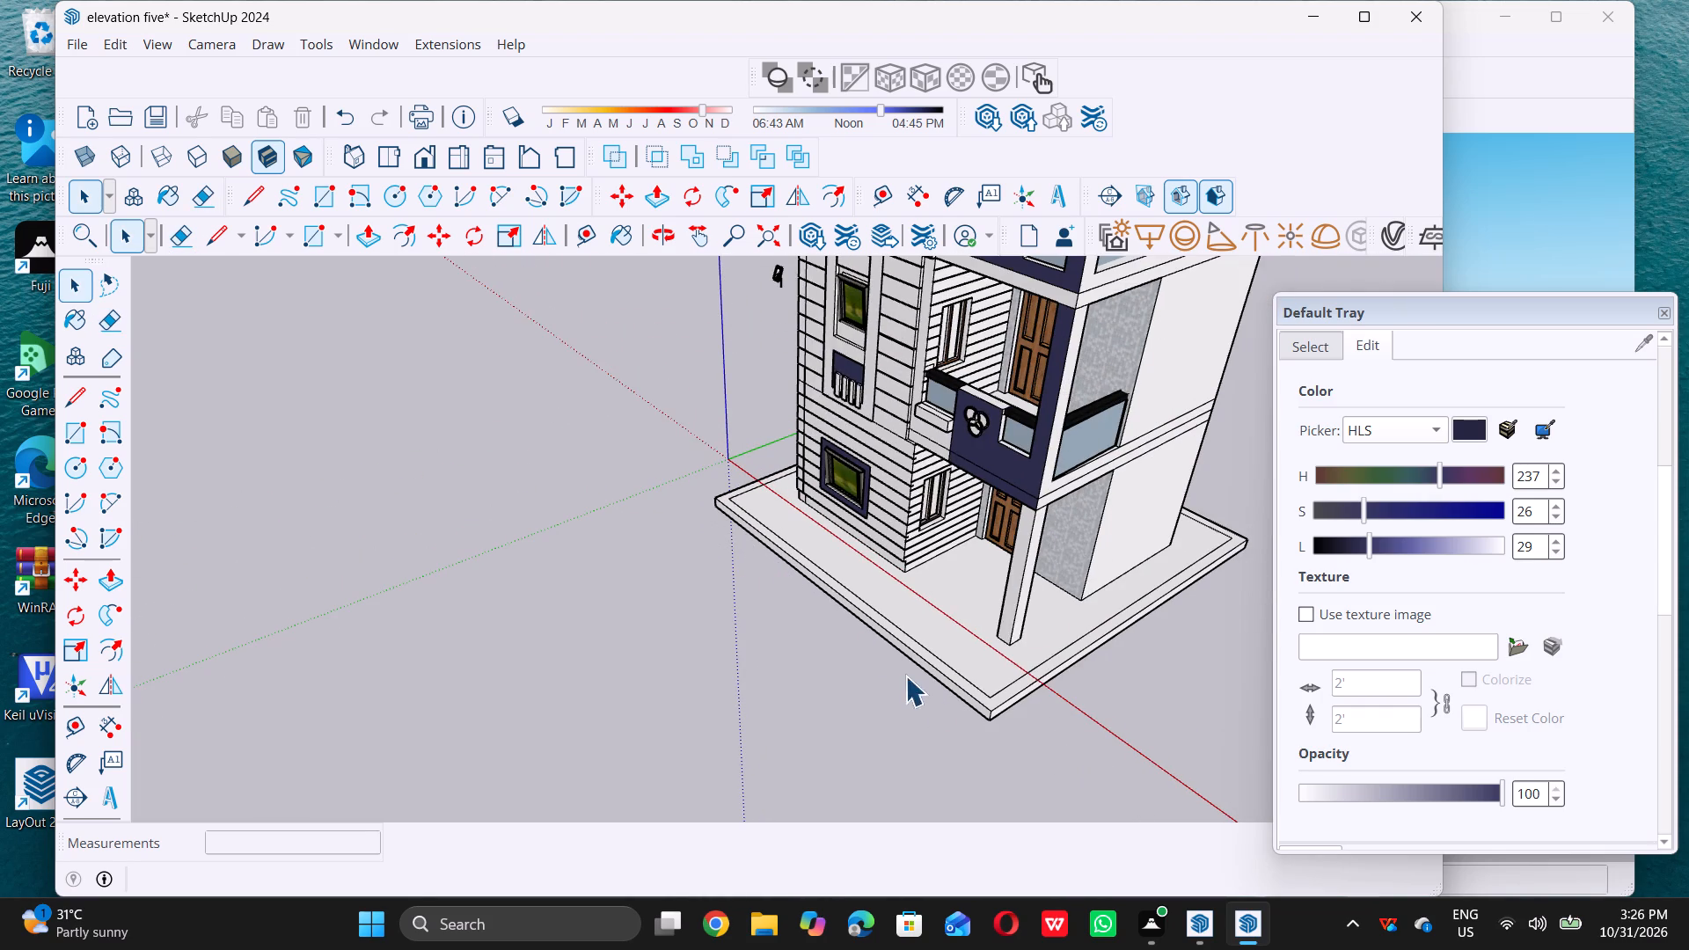
{"action": "middle_click_drag", "start_coordinate": [913, 687], "coordinate": [799, 650]}
{"action": "scroll", "coordinate": [931, 723], "scroll_direction": "up", "scroll_amount": 9}
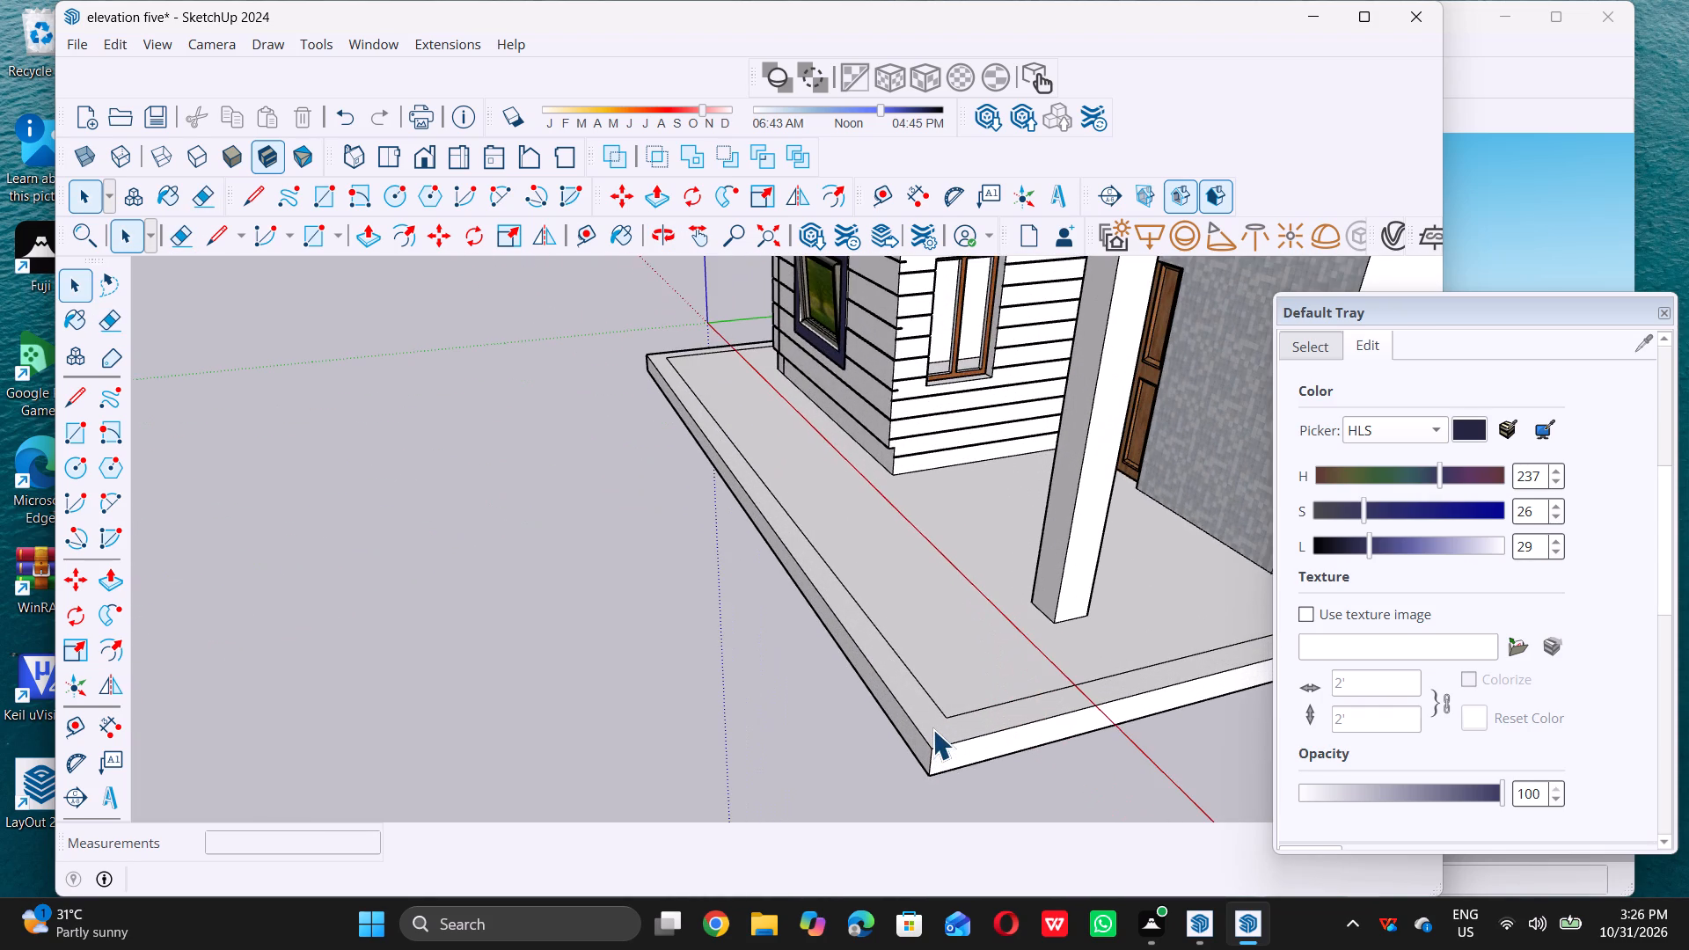
{"action": "left_click", "coordinate": [932, 729]}
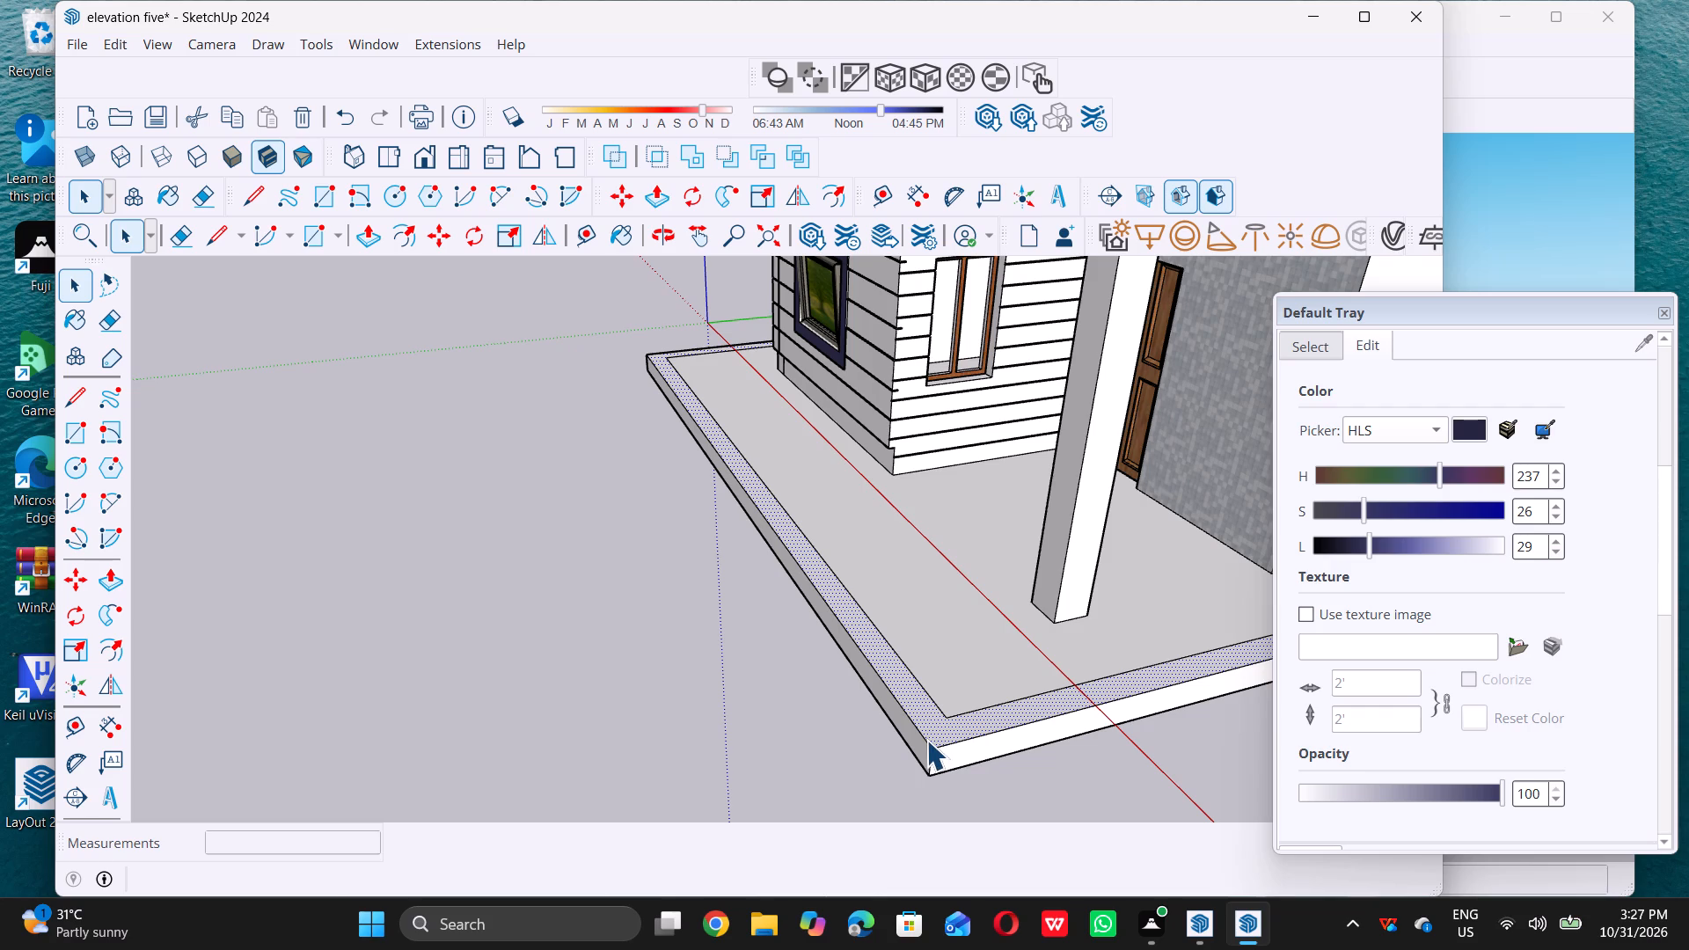
{"action": "key", "text": "p"}
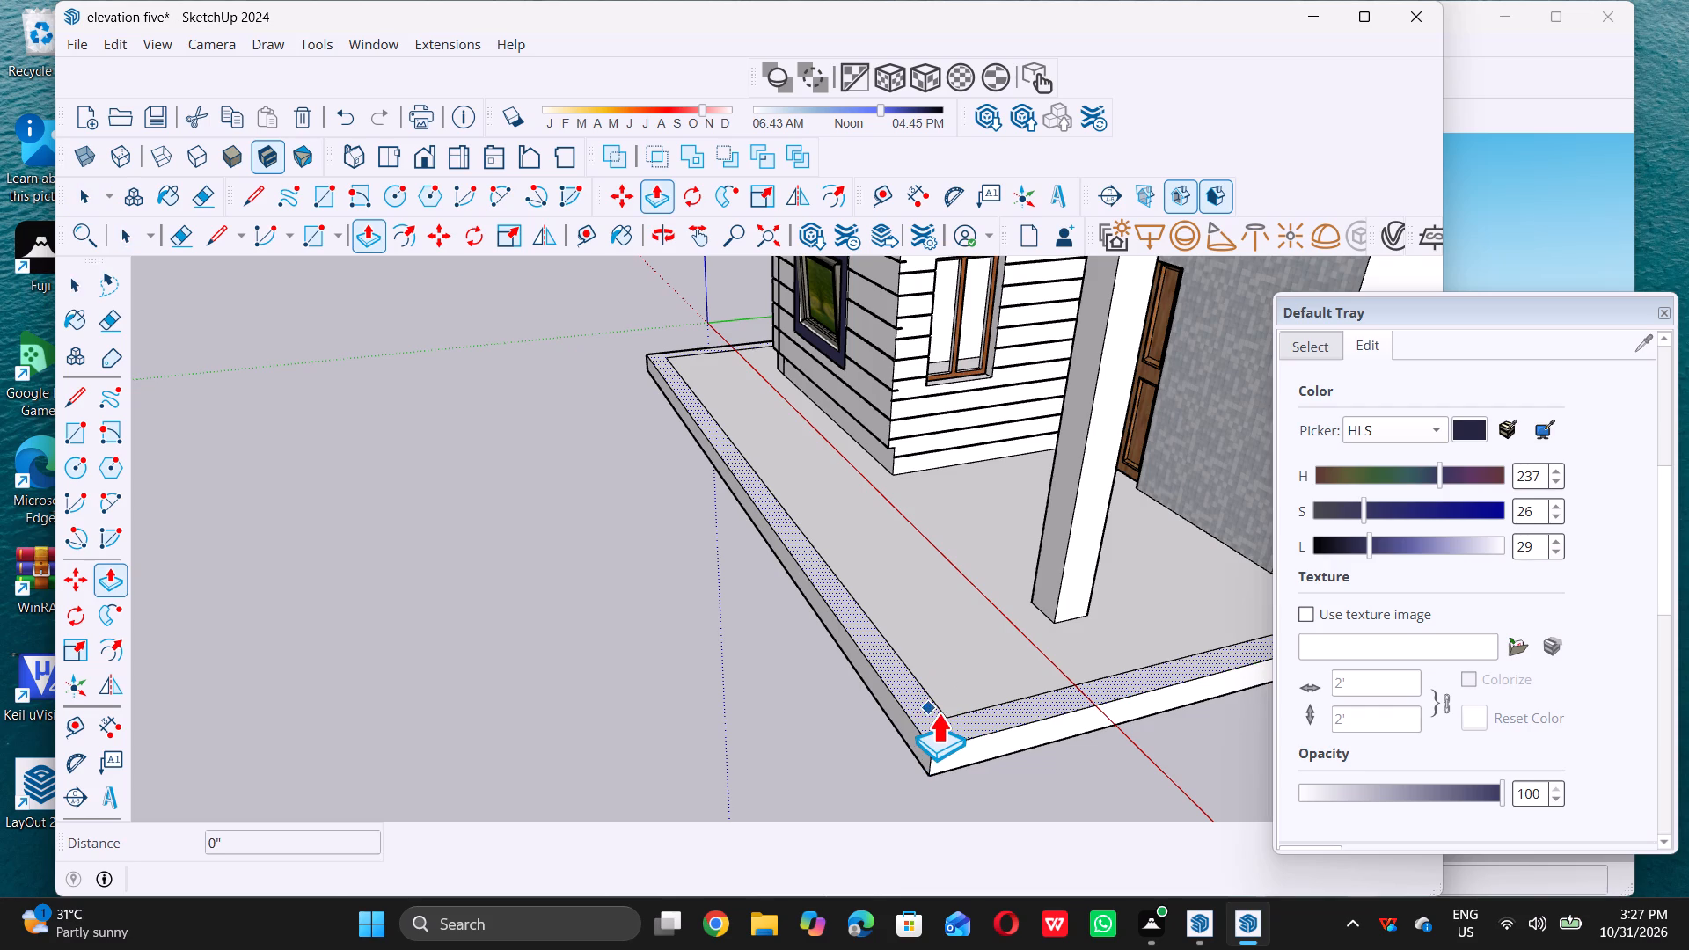
{"action": "left_click", "coordinate": [938, 712]}
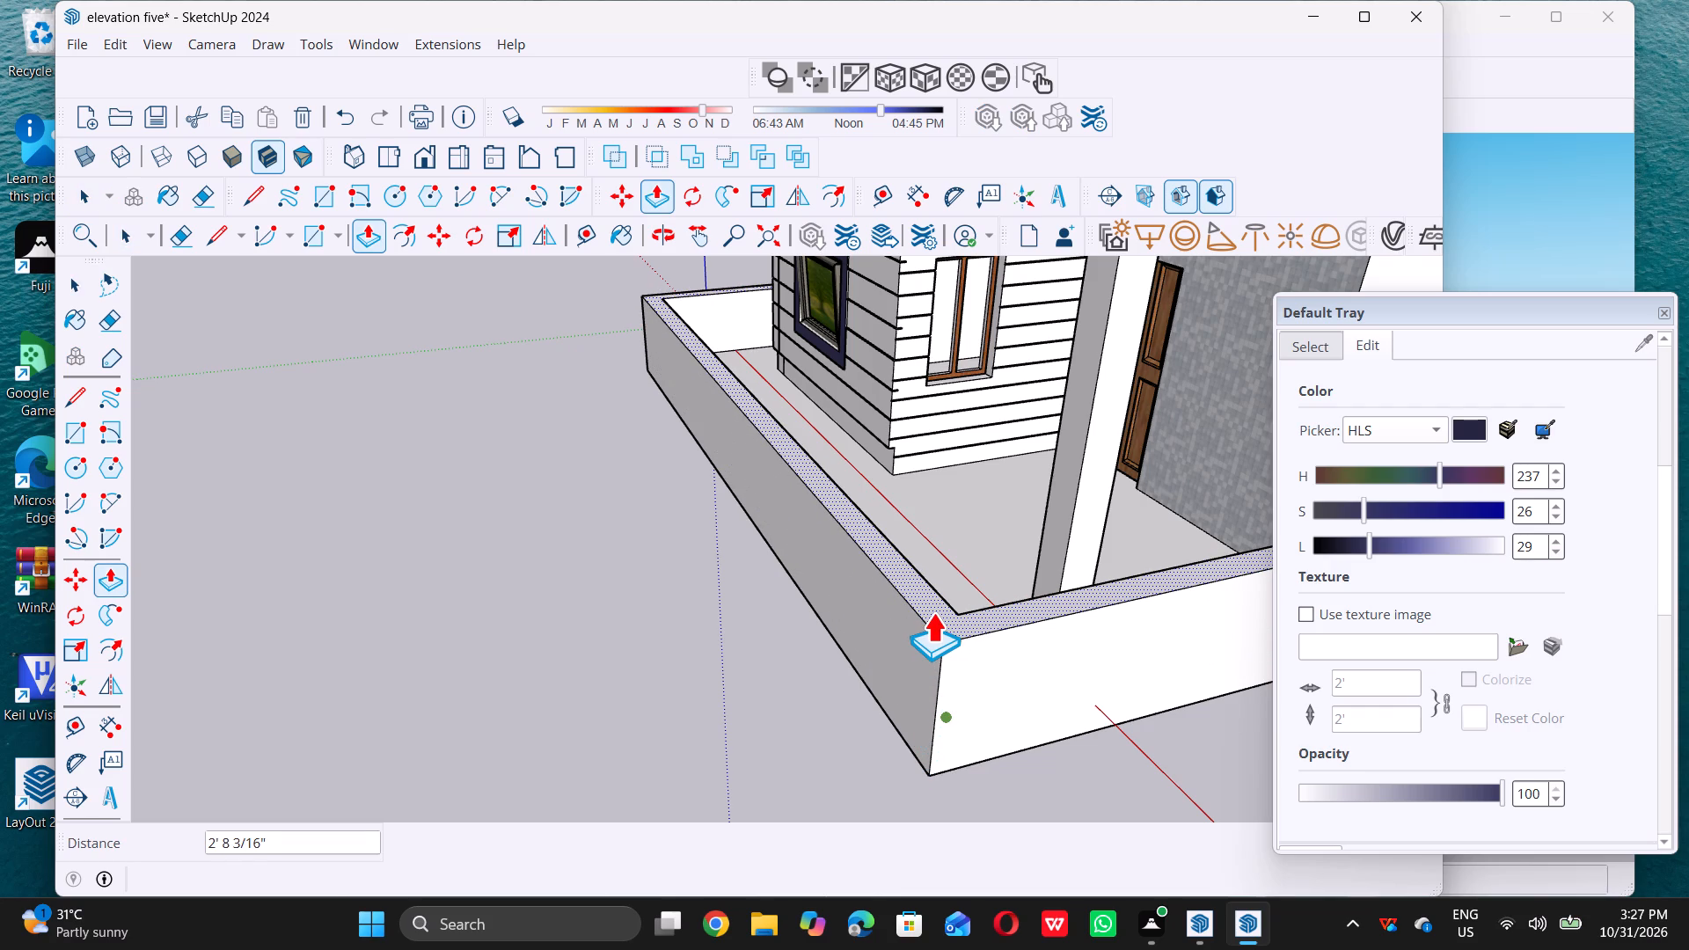
{"action": "type", "text": "5'"}
{"action": "key", "text": "Return"}
{"action": "key", "text": "space"}
Push/Pull the boundary wall's top face down by 2'.
{"action": "scroll", "coordinate": [855, 625], "scroll_direction": "down", "scroll_amount": 4}
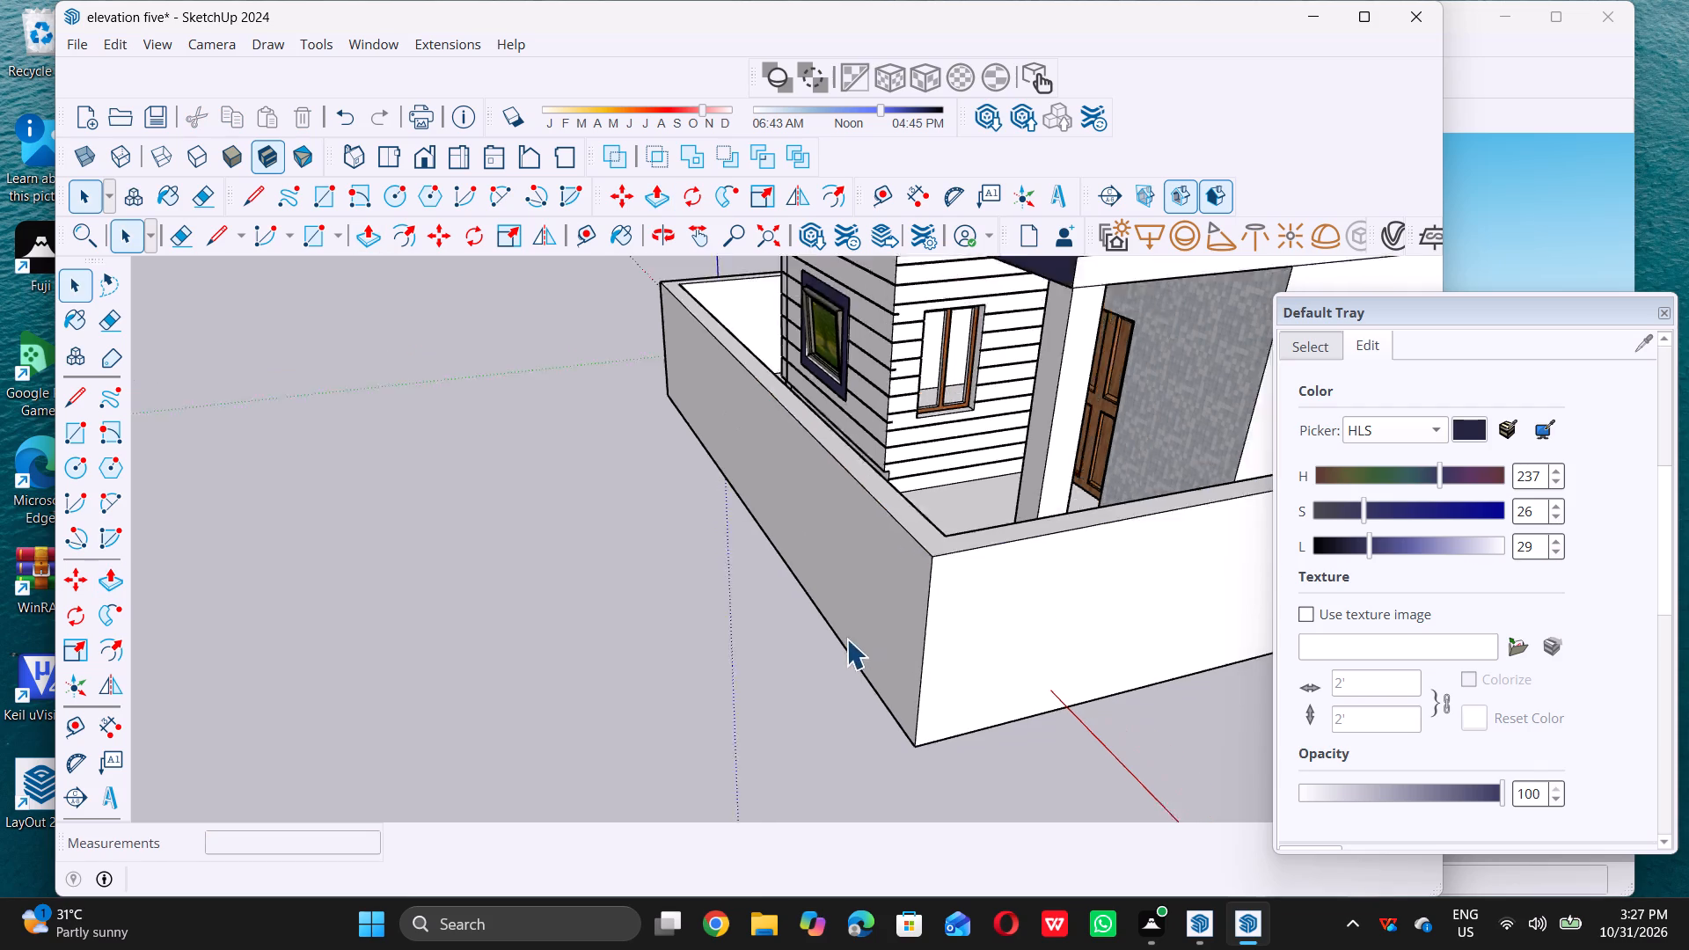
{"action": "scroll", "coordinate": [846, 639], "scroll_direction": "down", "scroll_amount": 9}
{"action": "middle_click_drag", "start_coordinate": [803, 669], "coordinate": [1150, 584]}
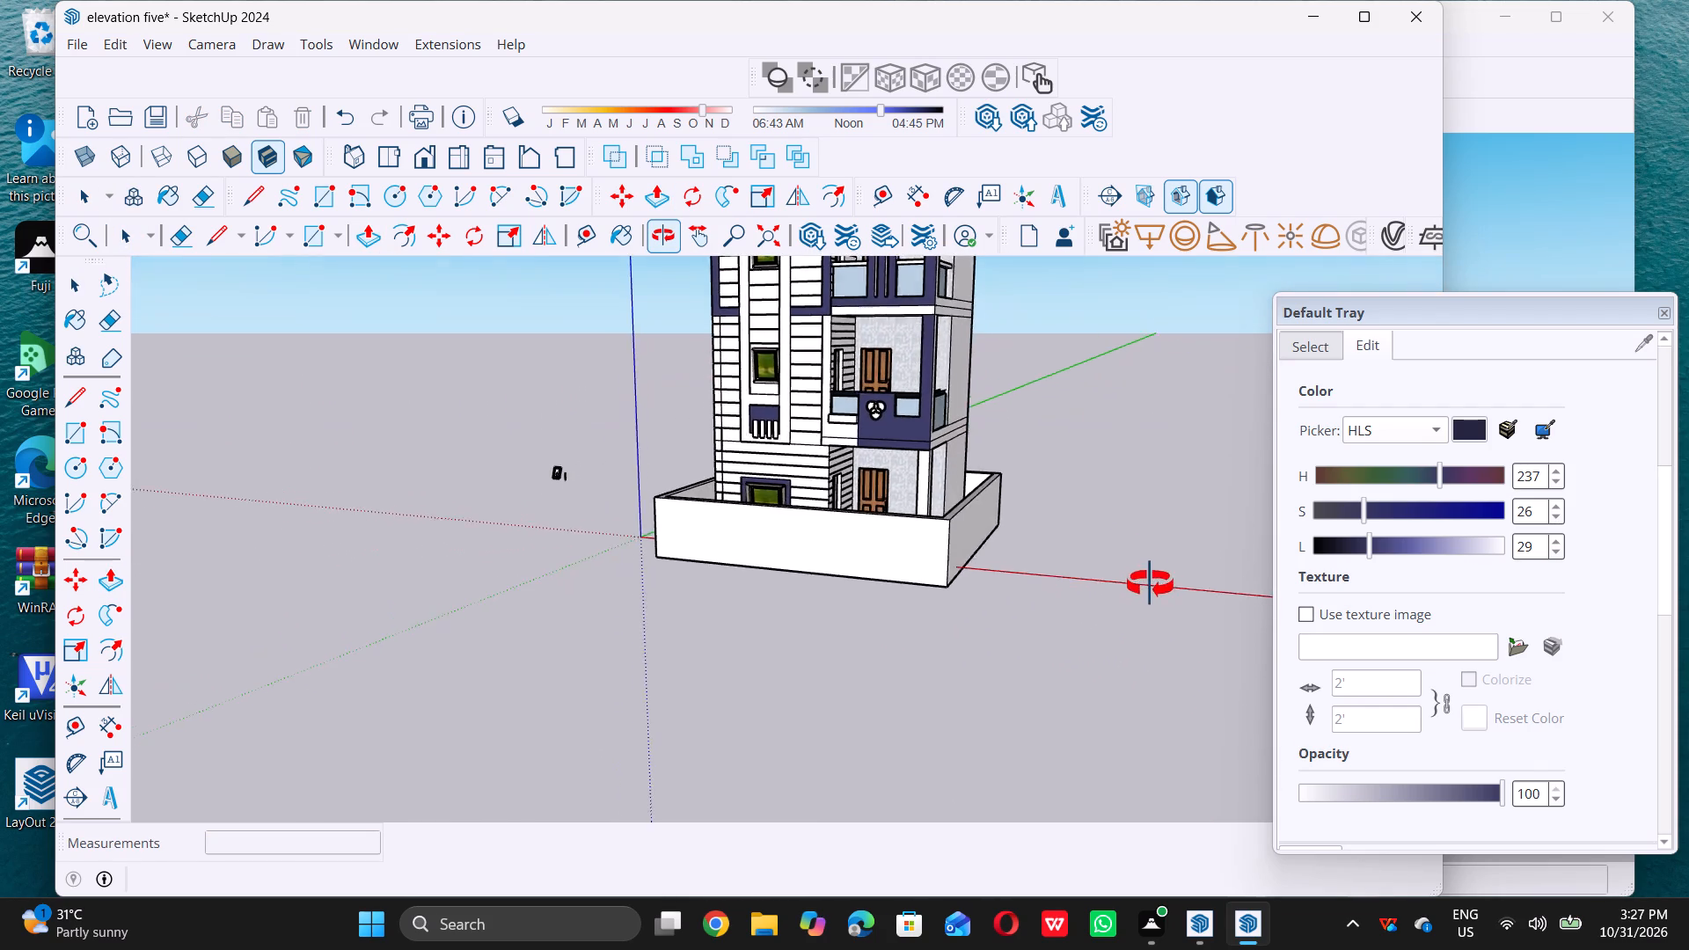
{"action": "middle_click_drag", "start_coordinate": [1150, 584], "coordinate": [1180, 592]}
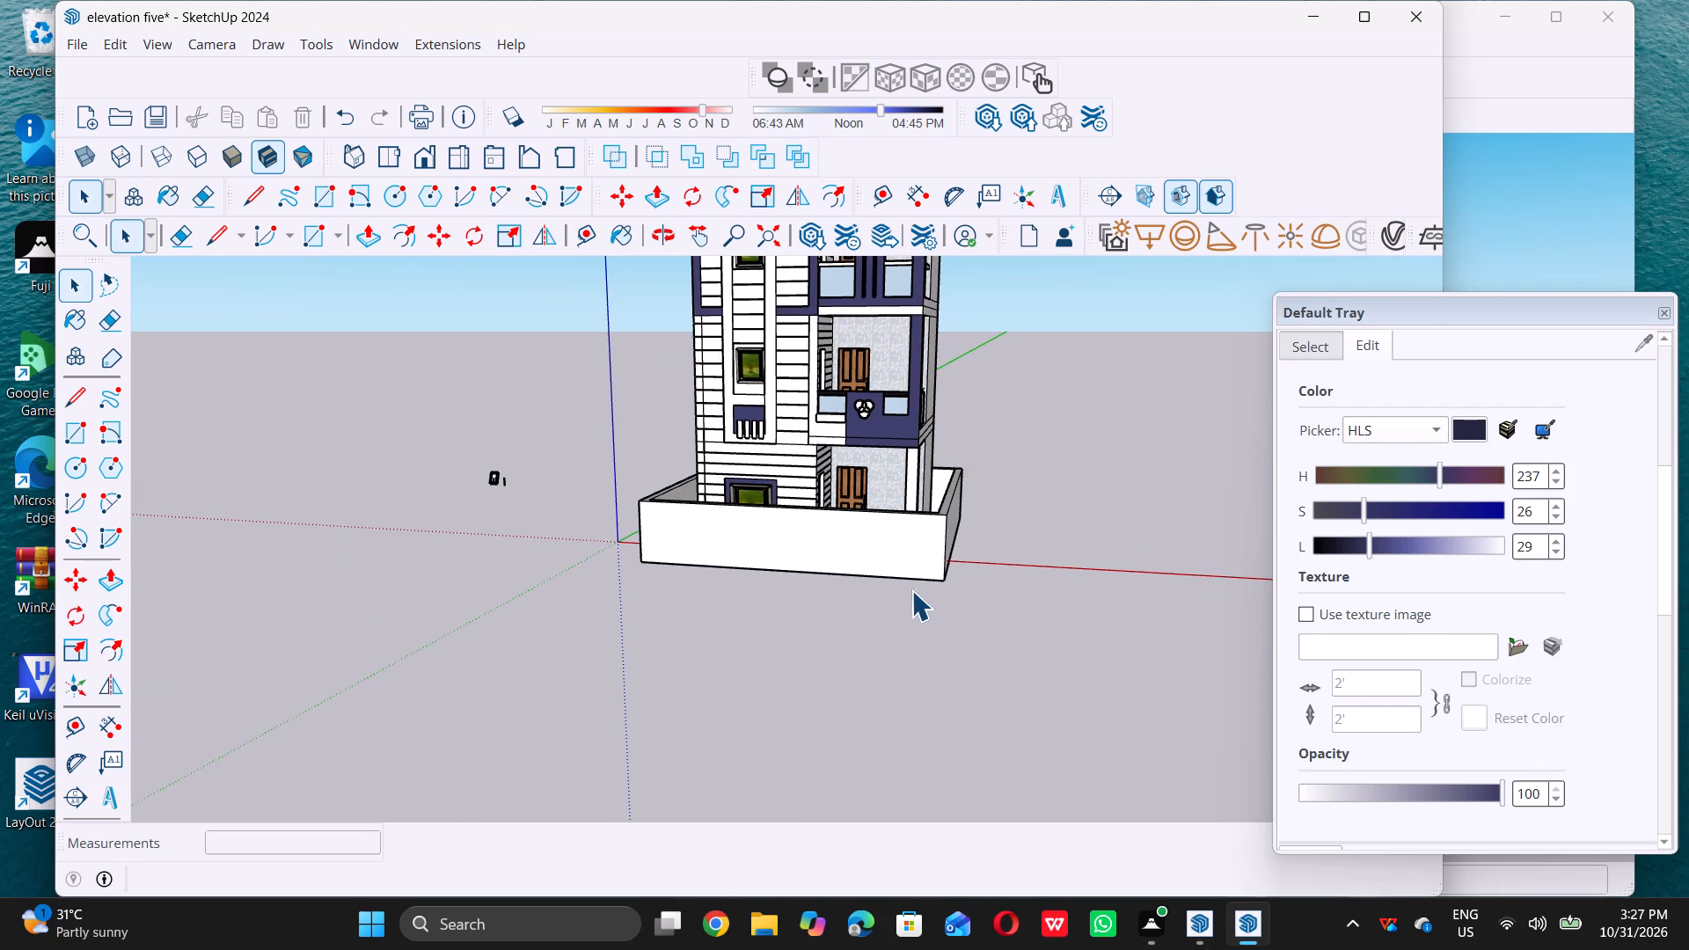
{"action": "middle_click_drag", "start_coordinate": [903, 546], "coordinate": [806, 742]}
{"action": "scroll", "coordinate": [940, 602], "scroll_direction": "up", "scroll_amount": 7}
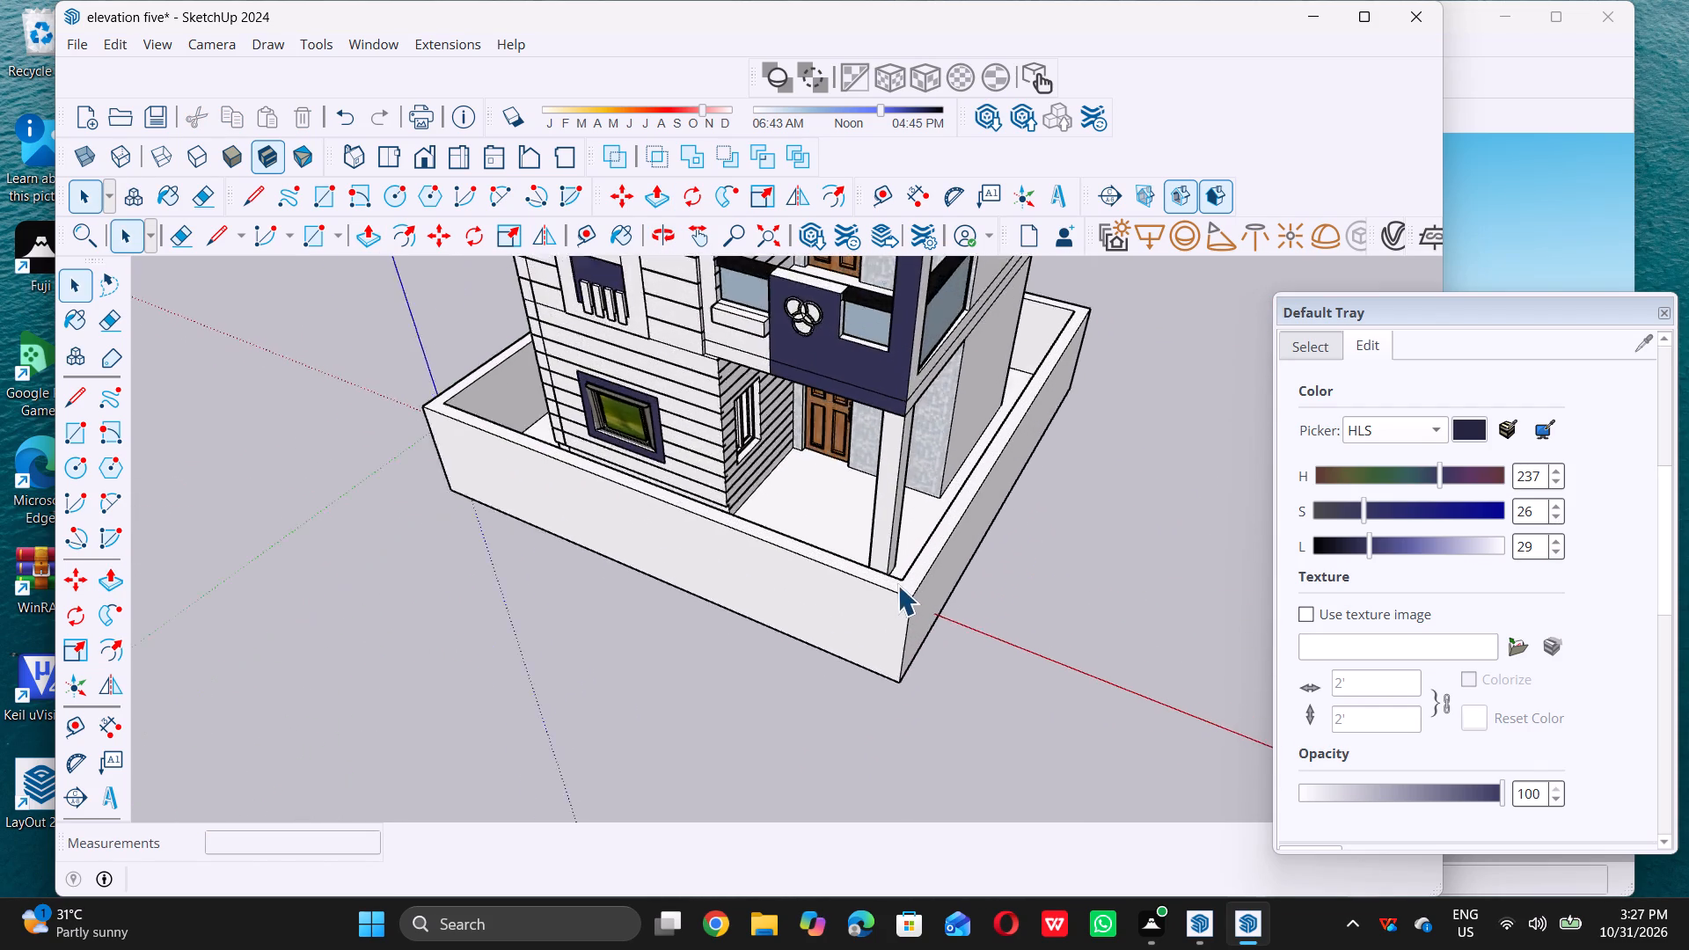
{"action": "scroll", "coordinate": [897, 585], "scroll_direction": "up", "scroll_amount": 5}
{"action": "double_click", "coordinate": [912, 580]}
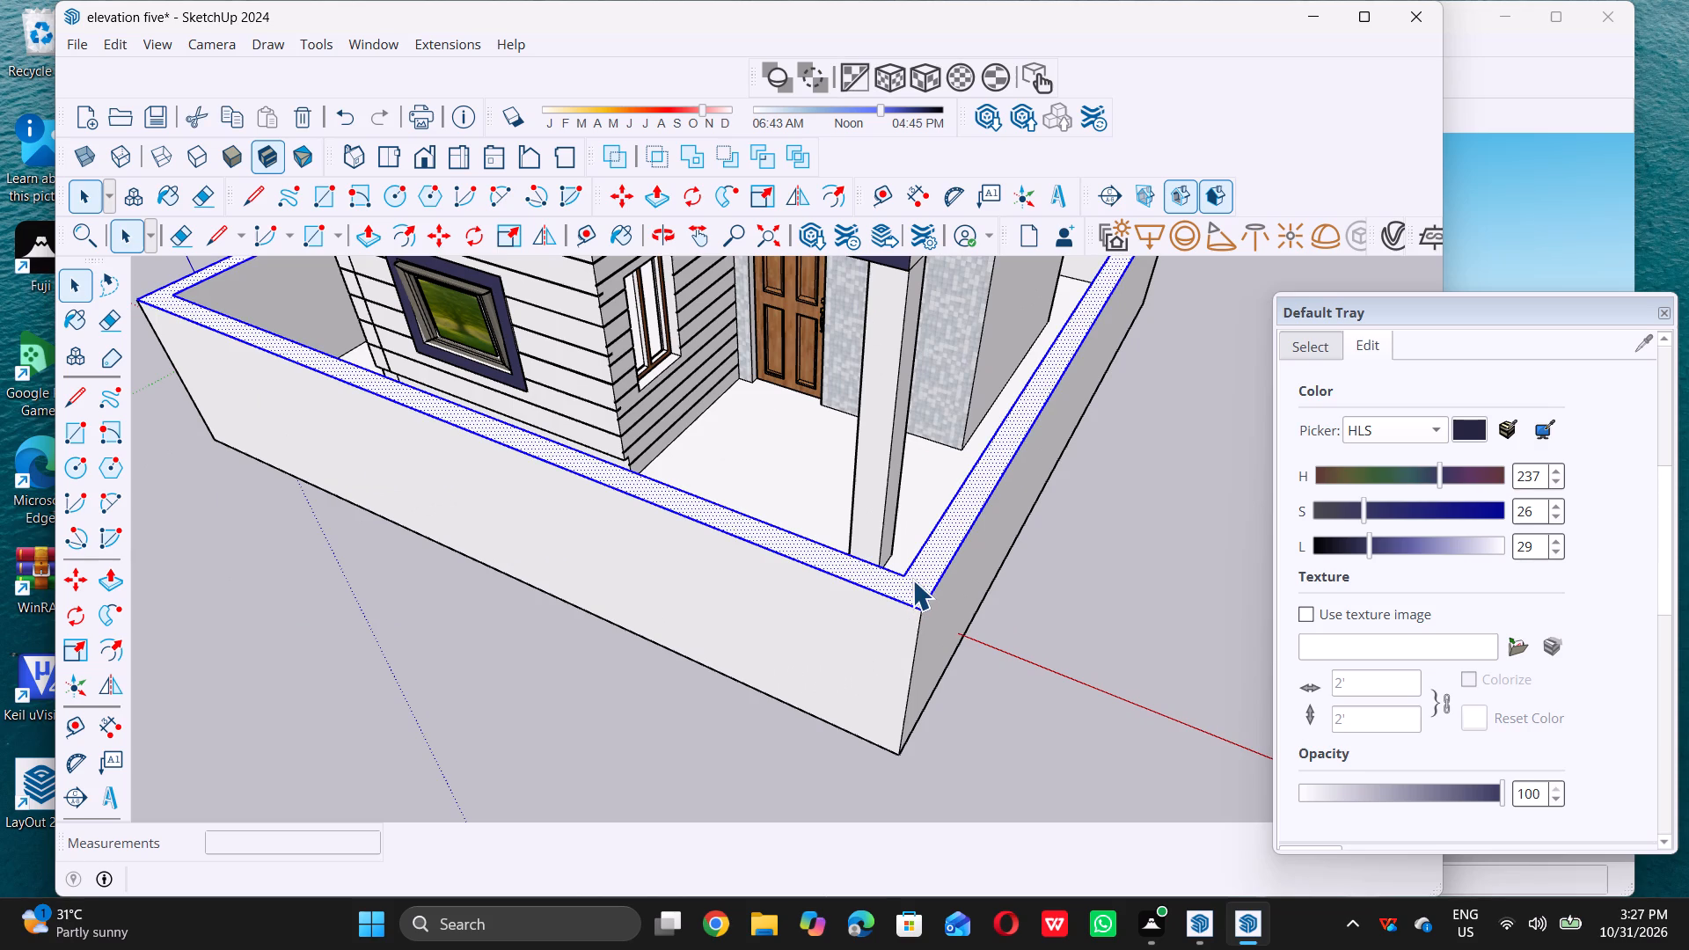
{"action": "key", "text": "p"}
{"action": "left_click", "coordinate": [911, 583]}
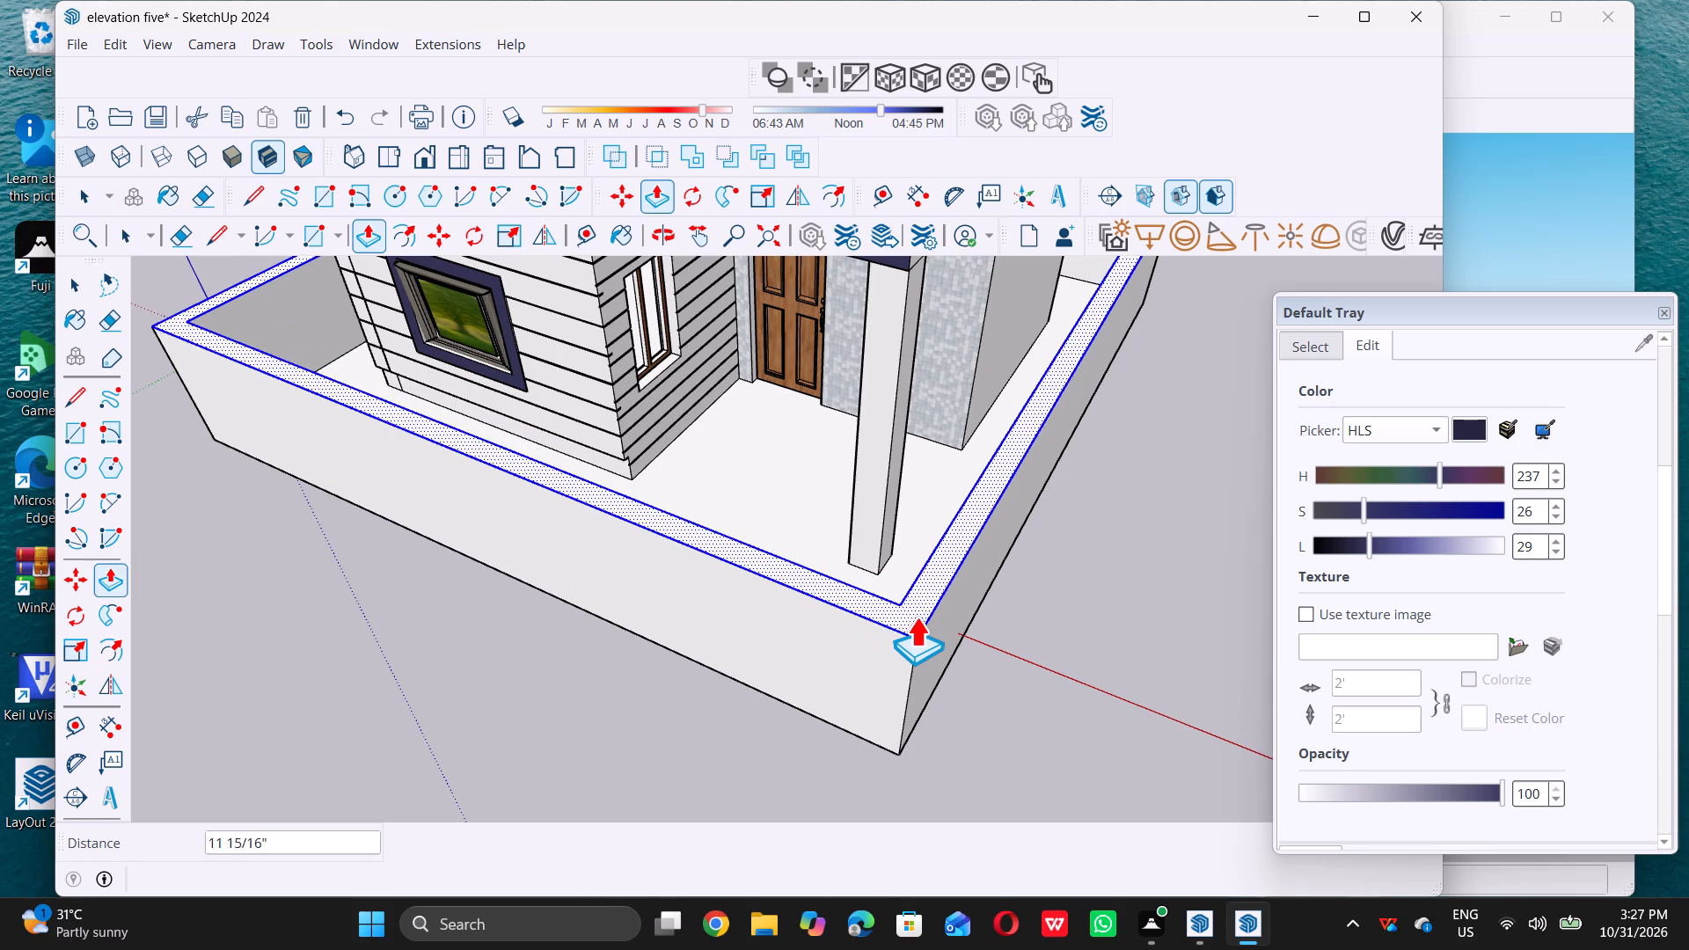
{"action": "type", "text": "2'"}
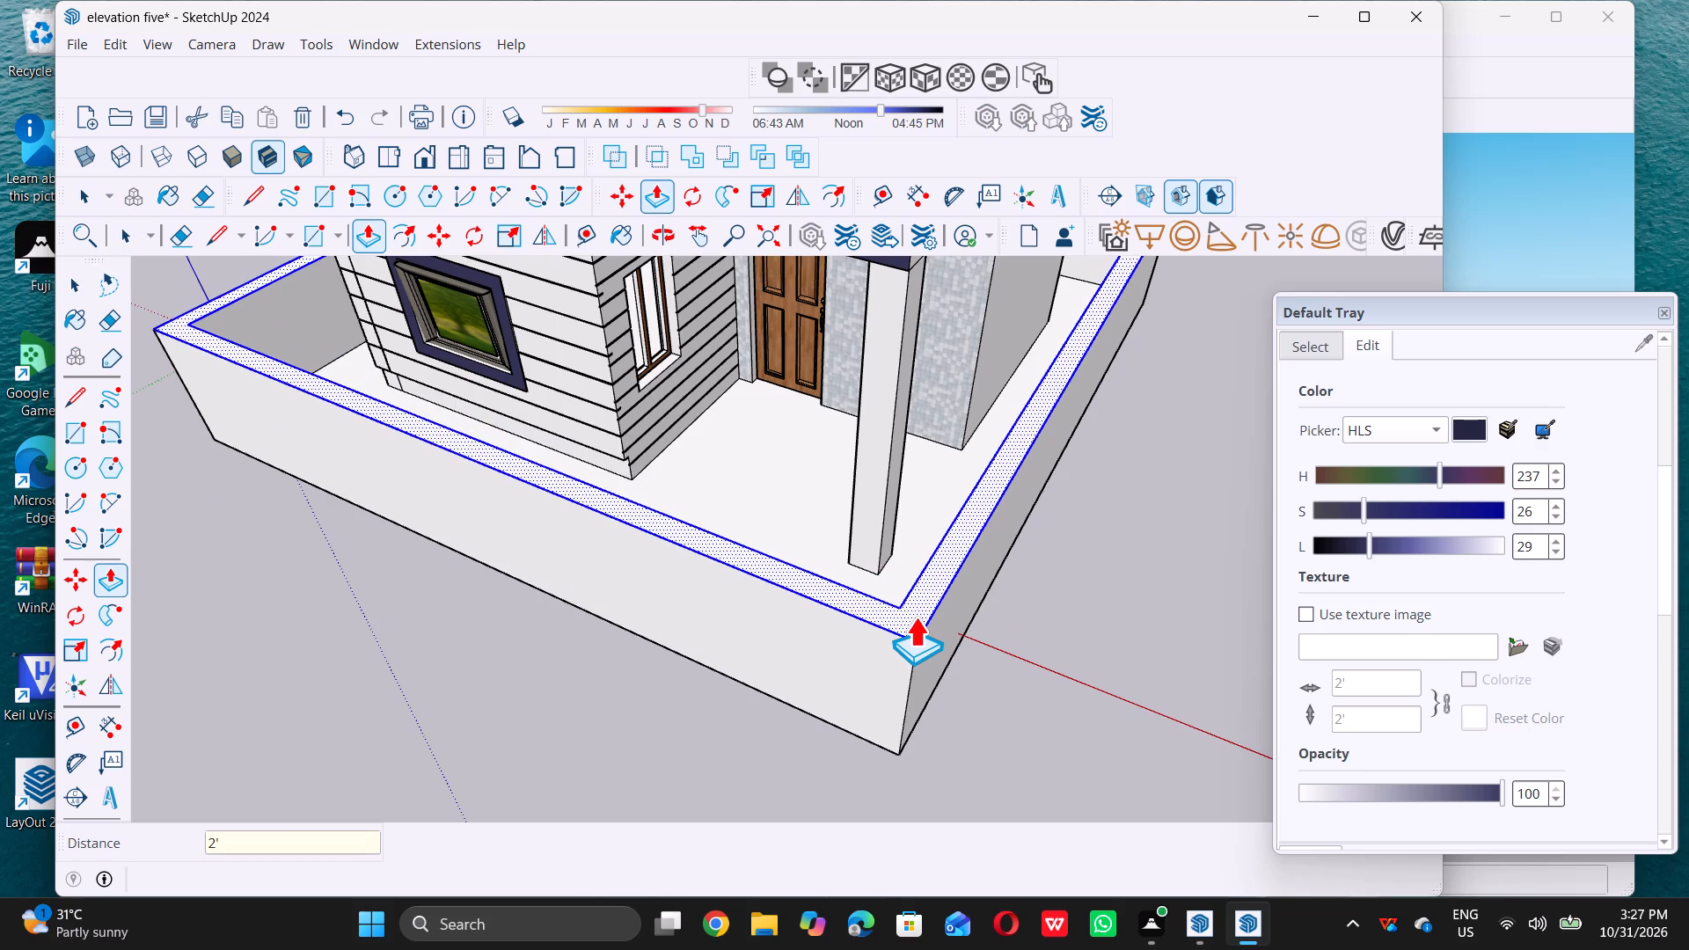
{"action": "key", "text": "Return"}
{"action": "key", "text": "space"}
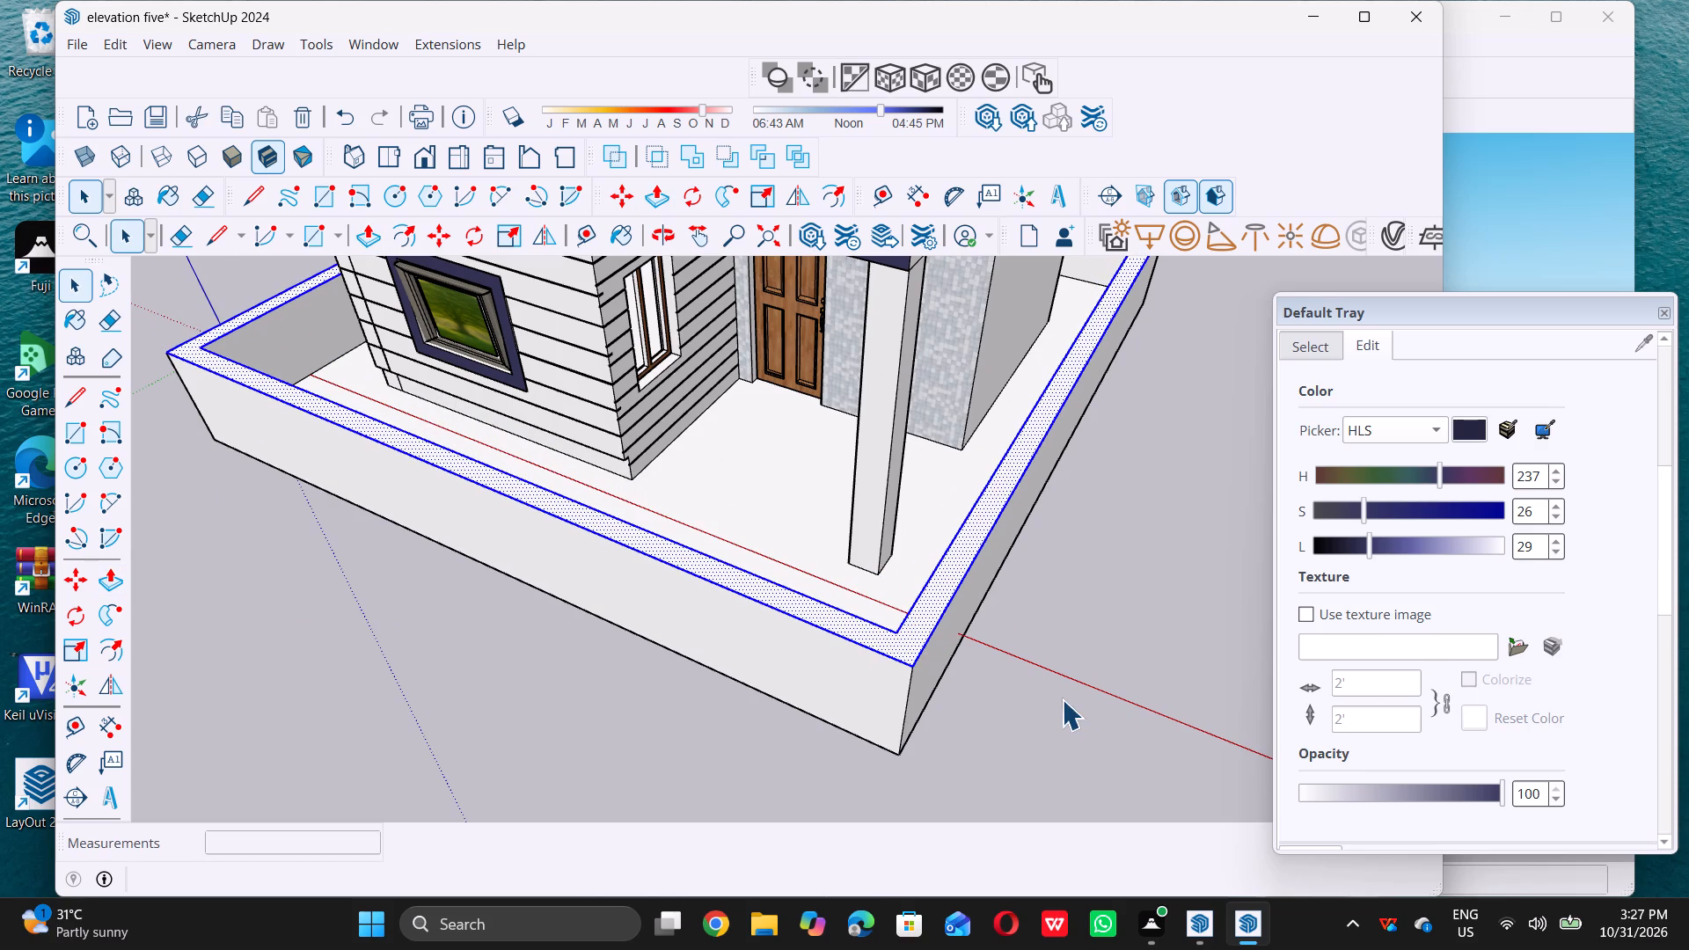
{"action": "left_click", "coordinate": [1042, 694]}
Examine the boundary wall against the building's front from several distances and angles.
{"action": "scroll", "coordinate": [992, 645], "scroll_direction": "down", "scroll_amount": 5}
{"action": "middle_click_drag", "start_coordinate": [648, 642], "coordinate": [880, 497]}
{"action": "middle_click_drag", "start_coordinate": [880, 496], "coordinate": [827, 507]}
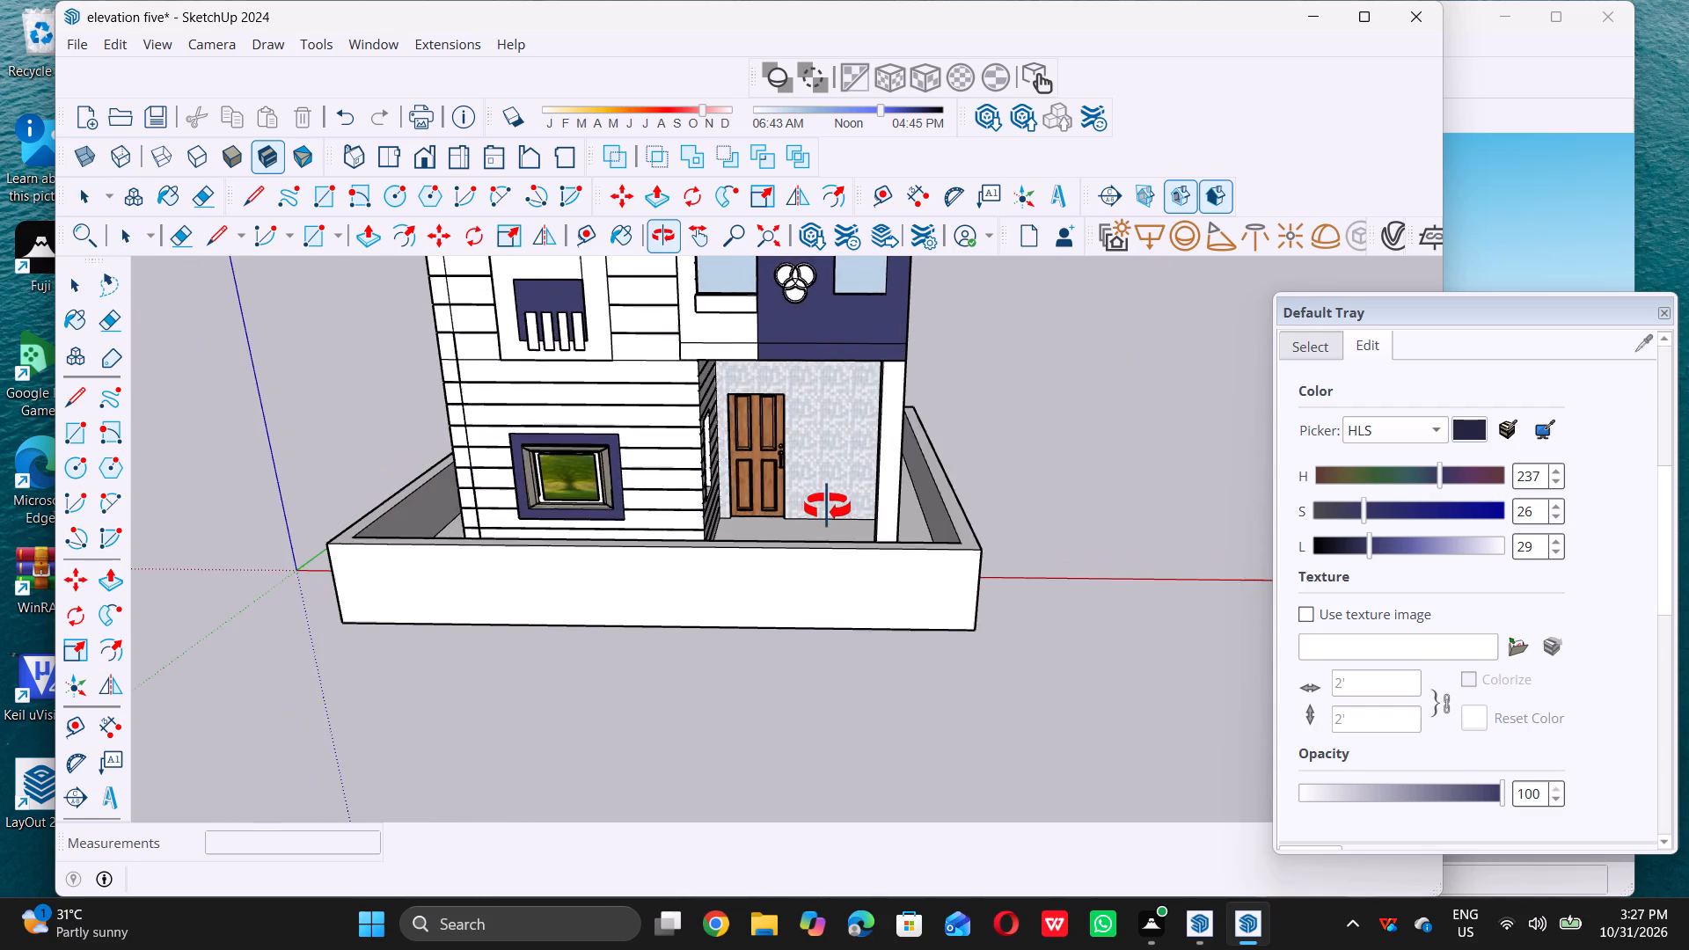
{"action": "middle_click_drag", "start_coordinate": [827, 507], "coordinate": [826, 507]}
{"action": "scroll", "coordinate": [820, 502], "scroll_direction": "down", "scroll_amount": 5}
{"action": "middle_click_drag", "start_coordinate": [771, 606], "coordinate": [776, 591]}
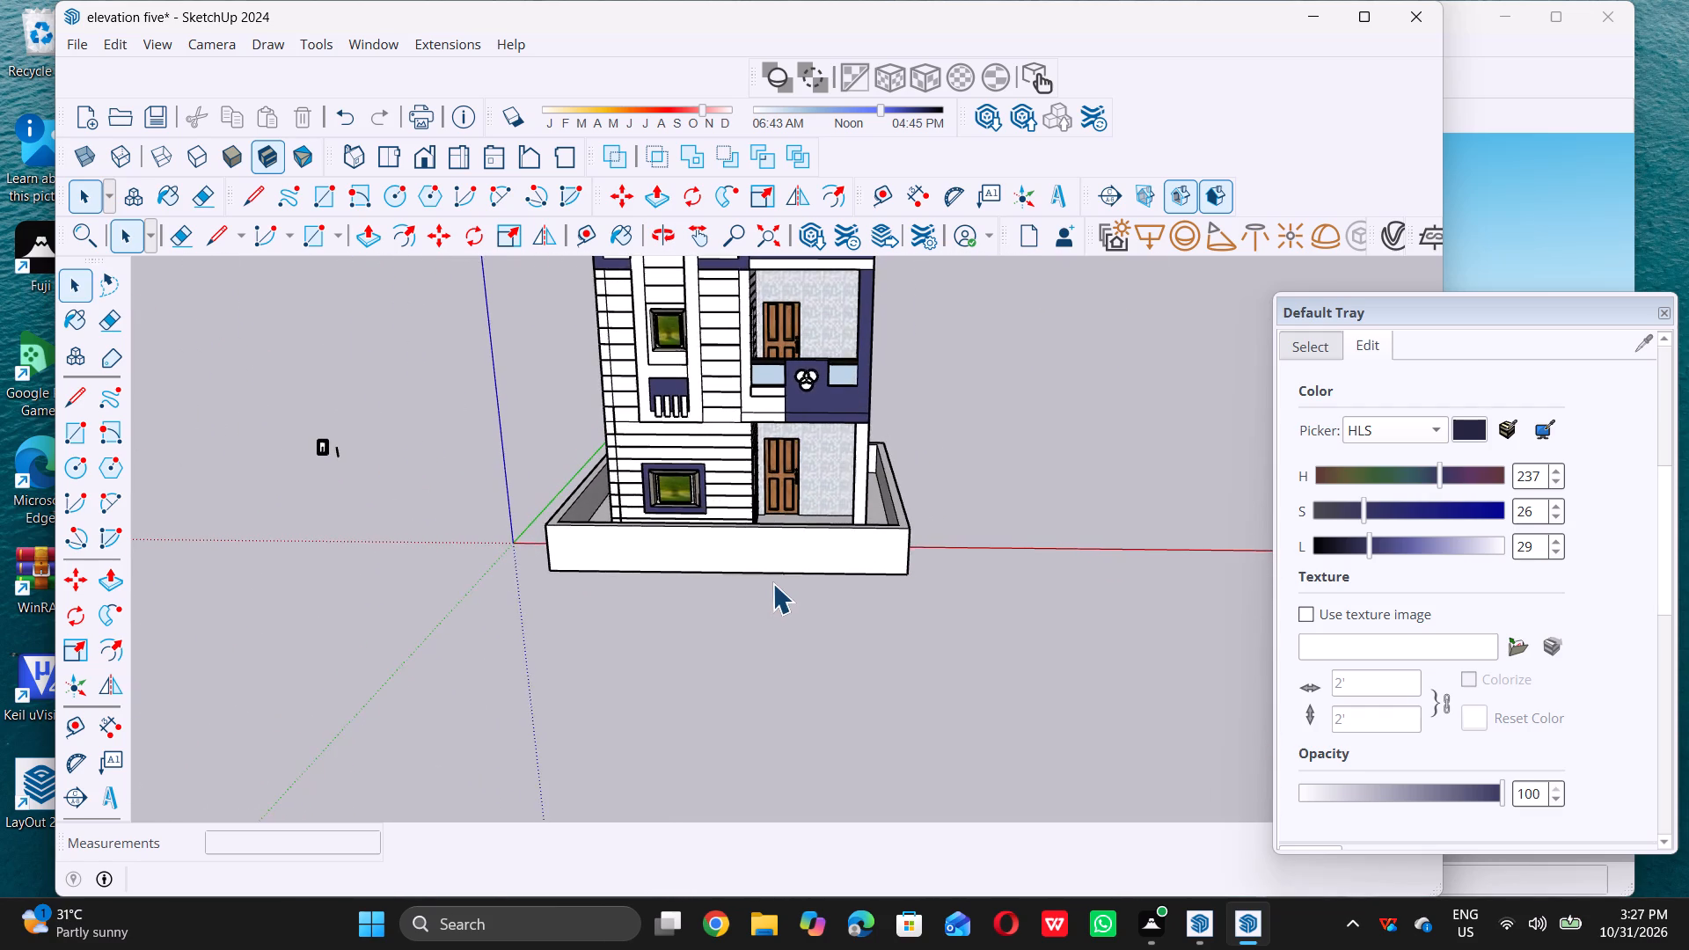
{"action": "scroll", "coordinate": [772, 589], "scroll_direction": "down", "scroll_amount": 6}
{"action": "middle_click_drag", "start_coordinate": [785, 551], "coordinate": [735, 581]}
{"action": "scroll", "coordinate": [727, 598], "scroll_direction": "down", "scroll_amount": 5}
{"action": "middle_click_drag", "start_coordinate": [754, 625], "coordinate": [808, 523]}
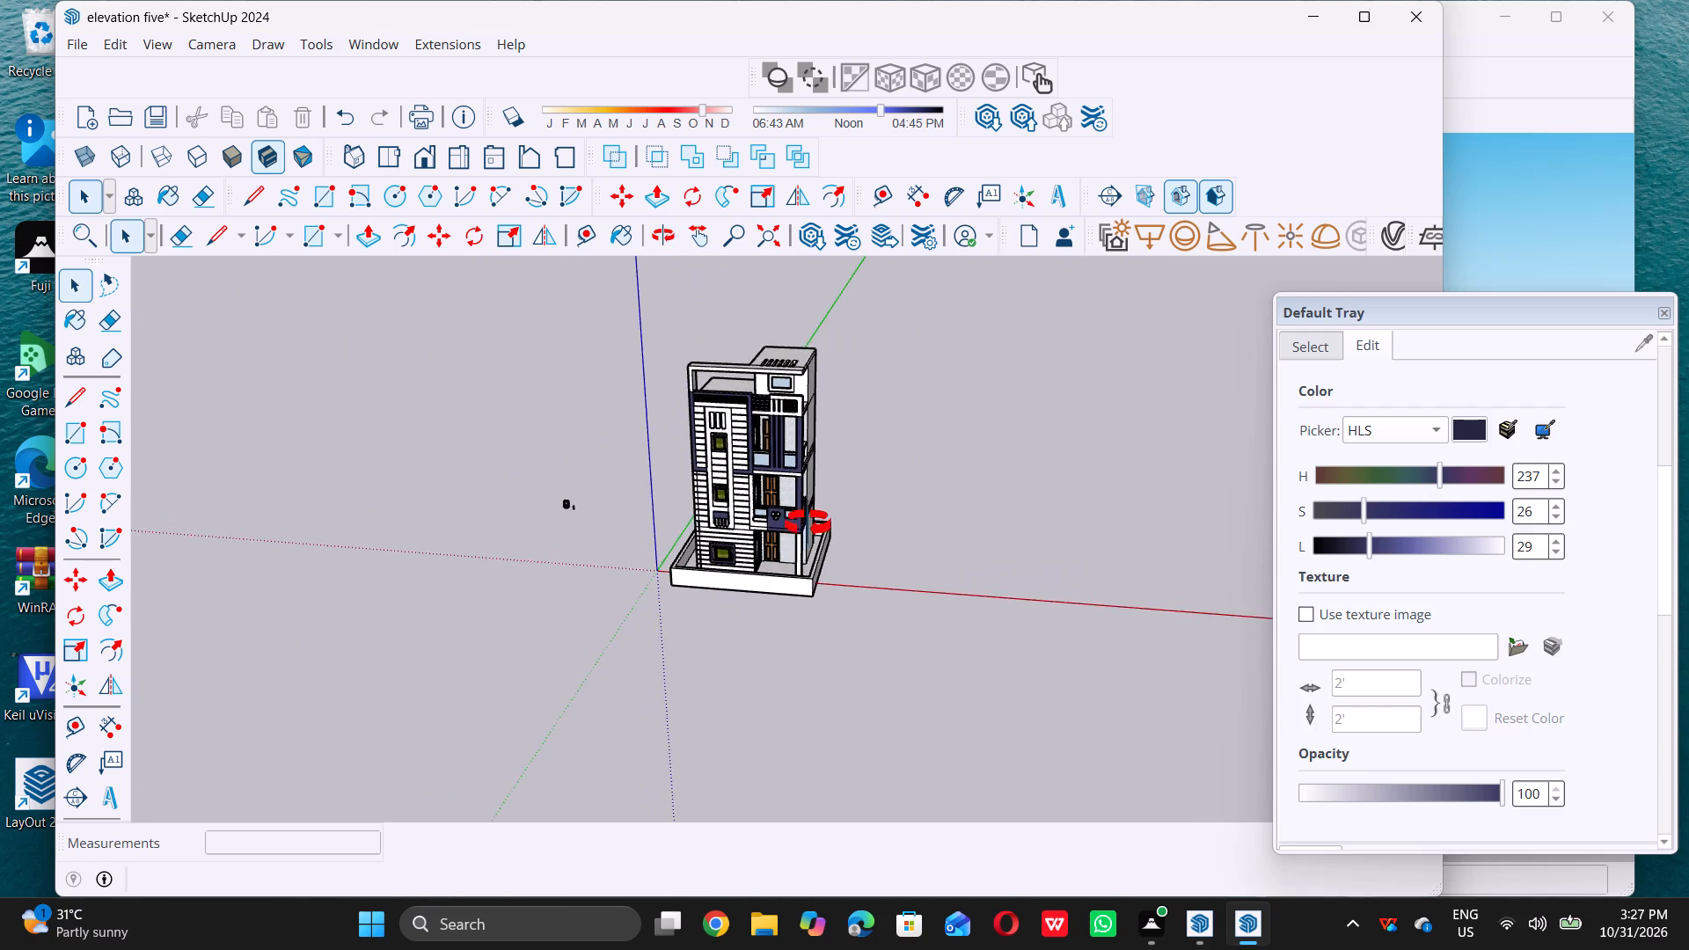
{"action": "middle_click_drag", "start_coordinate": [808, 523], "coordinate": [808, 503]}
{"action": "scroll", "coordinate": [759, 547], "scroll_direction": "up", "scroll_amount": 4}
{"action": "middle_click_drag", "start_coordinate": [763, 566], "coordinate": [699, 752]}
{"action": "scroll", "coordinate": [745, 567], "scroll_direction": "up", "scroll_amount": 15}
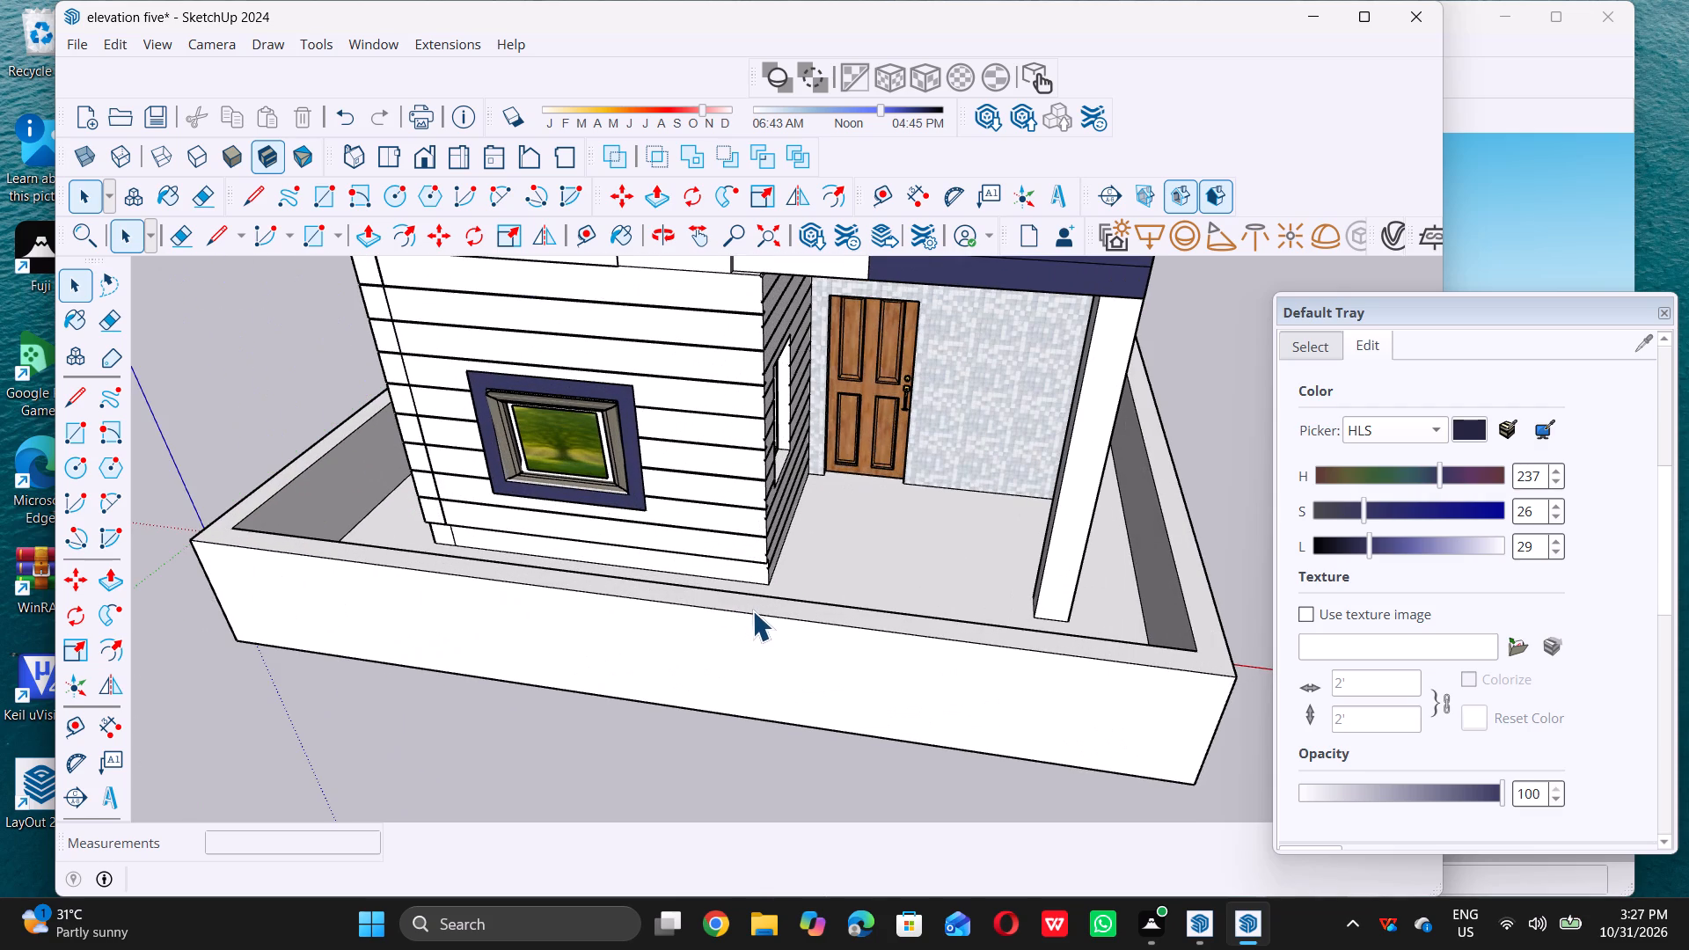
Draw a 9" line across the front boundary wall's top, beside the building corner next to the entrance.
{"action": "key", "text": "l"}
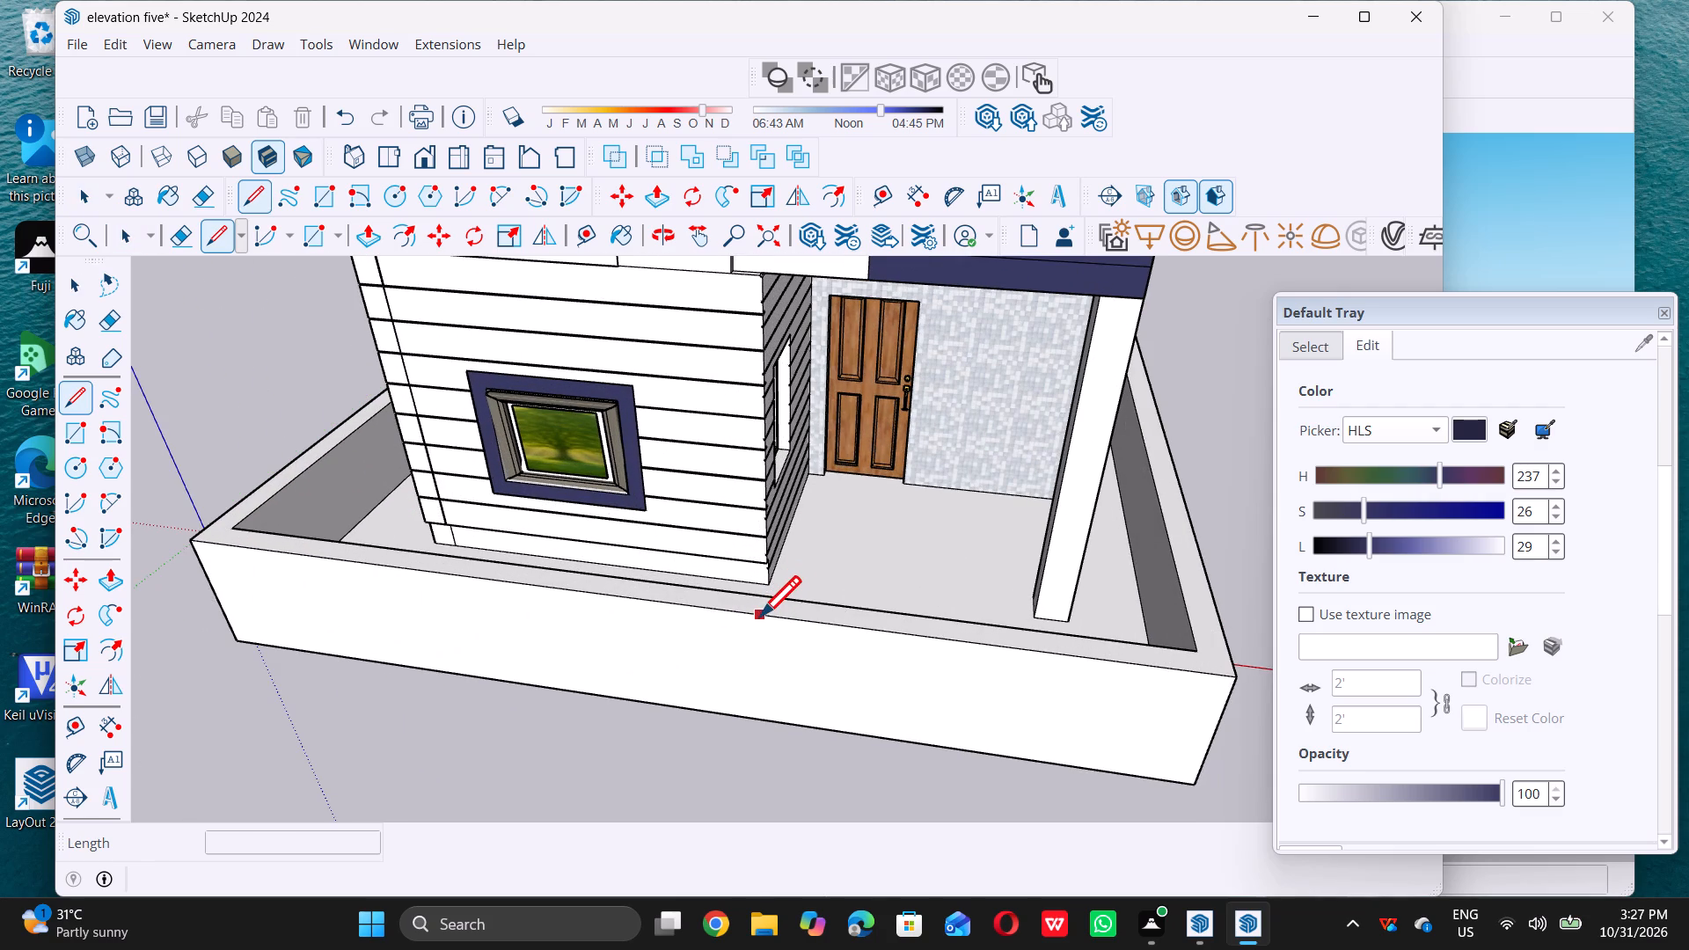
{"action": "scroll", "coordinate": [762, 610], "scroll_direction": "up", "scroll_amount": 8}
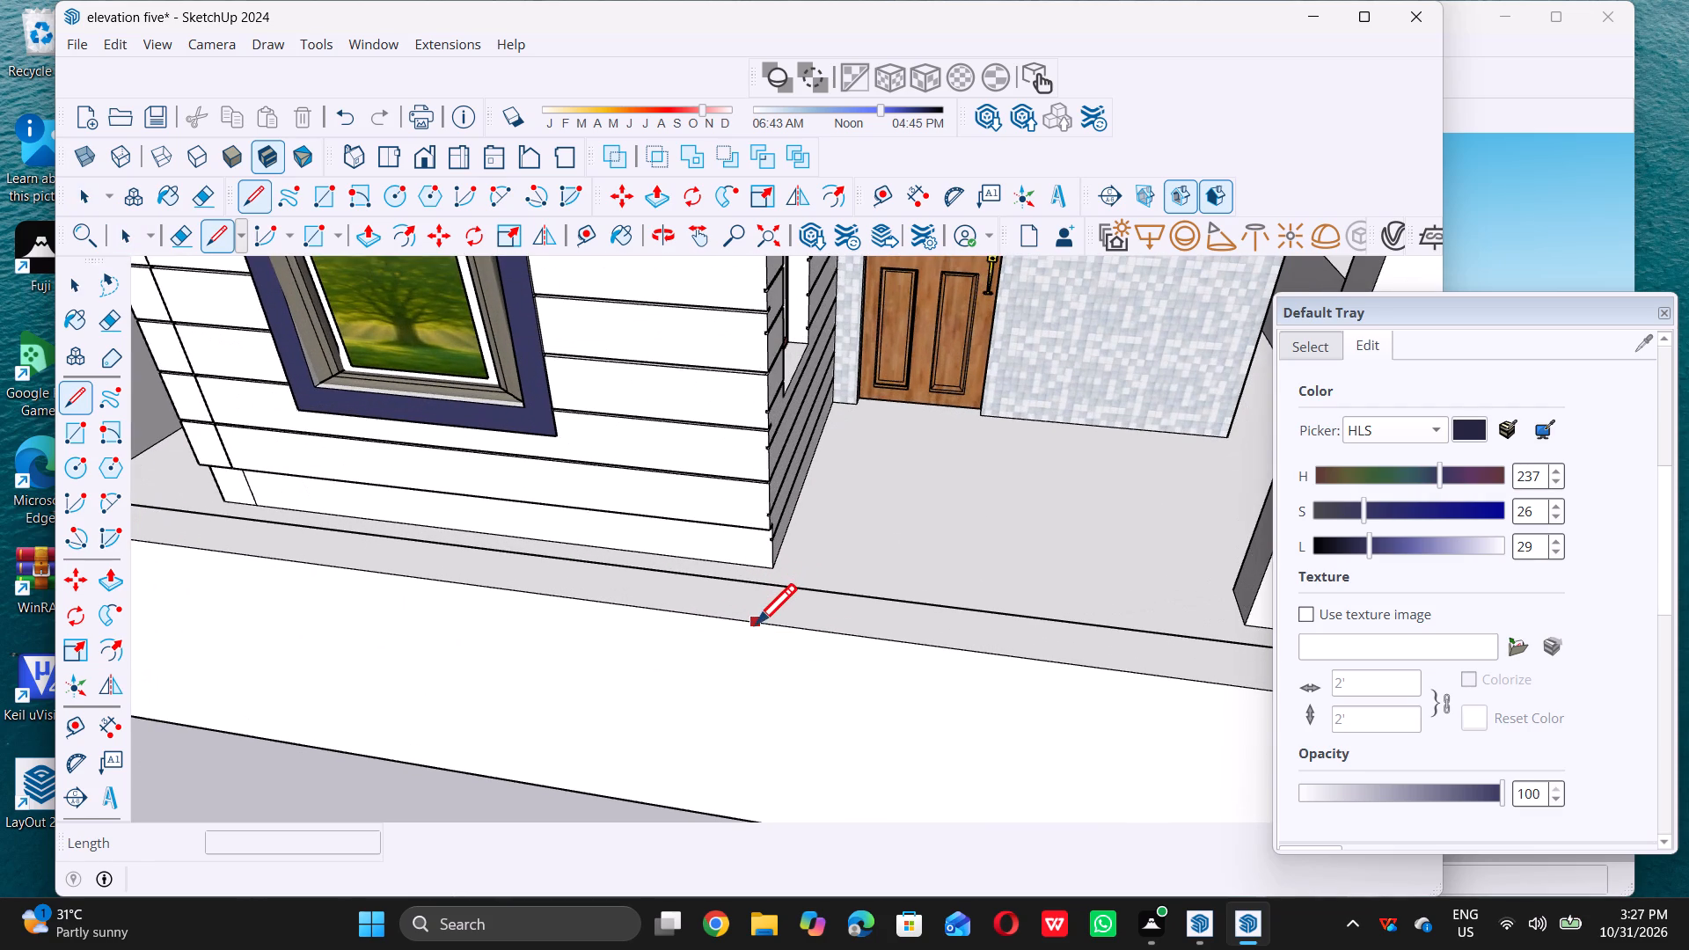
{"action": "left_click", "coordinate": [756, 624]}
{"action": "double_click", "coordinate": [770, 589]}
{"action": "key", "text": "space"}
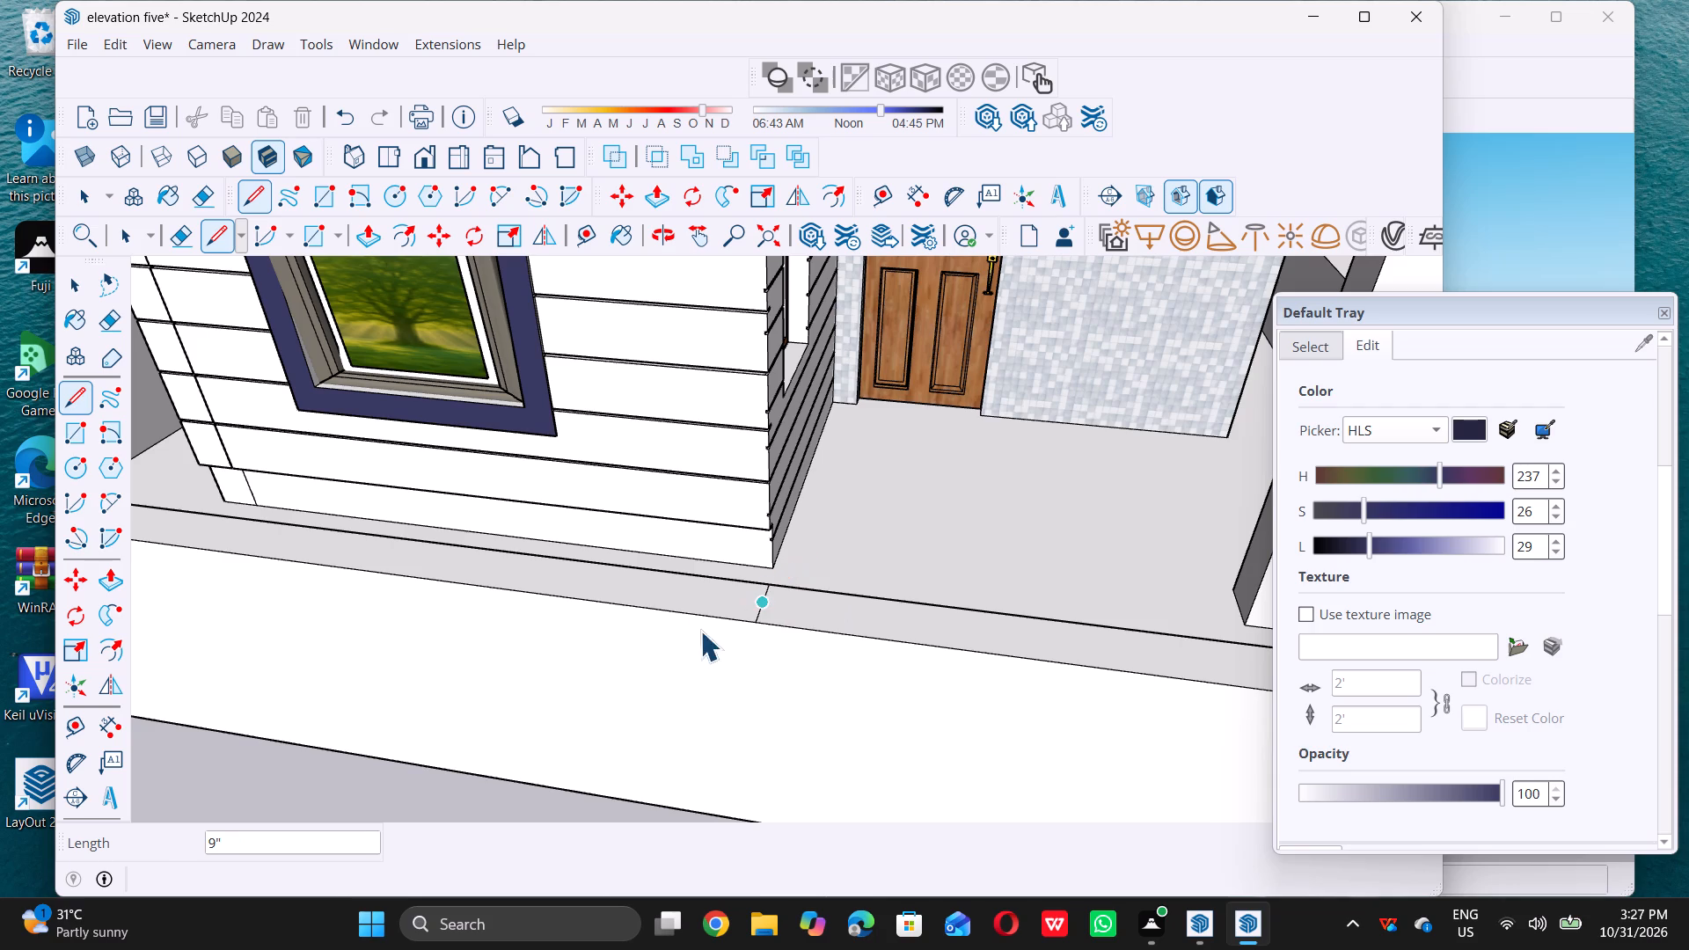
Draw a second 9" line across the front boundary wall's top, just short of the corner near the porch column.
{"action": "scroll", "coordinate": [666, 617], "scroll_direction": "down", "scroll_amount": 11}
{"action": "scroll", "coordinate": [867, 632], "scroll_direction": "down", "scroll_amount": 1}
{"action": "middle_click_drag", "start_coordinate": [885, 647], "coordinate": [882, 671]}
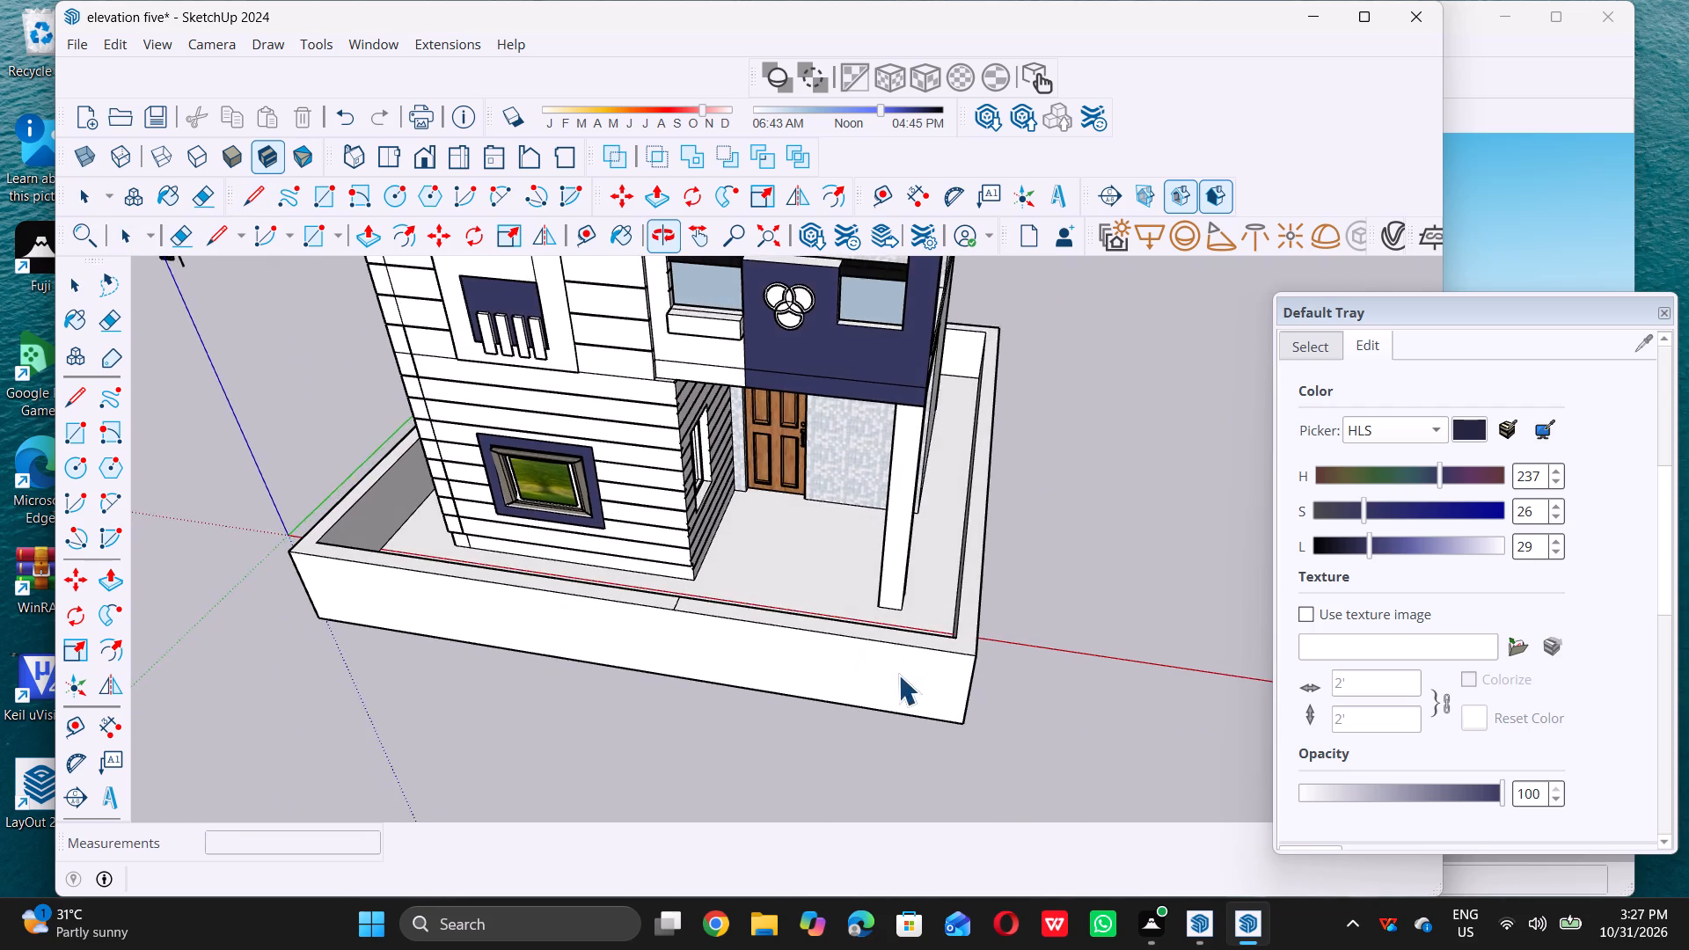
{"action": "scroll", "coordinate": [945, 654], "scroll_direction": "up", "scroll_amount": 10}
{"action": "key", "text": "l"}
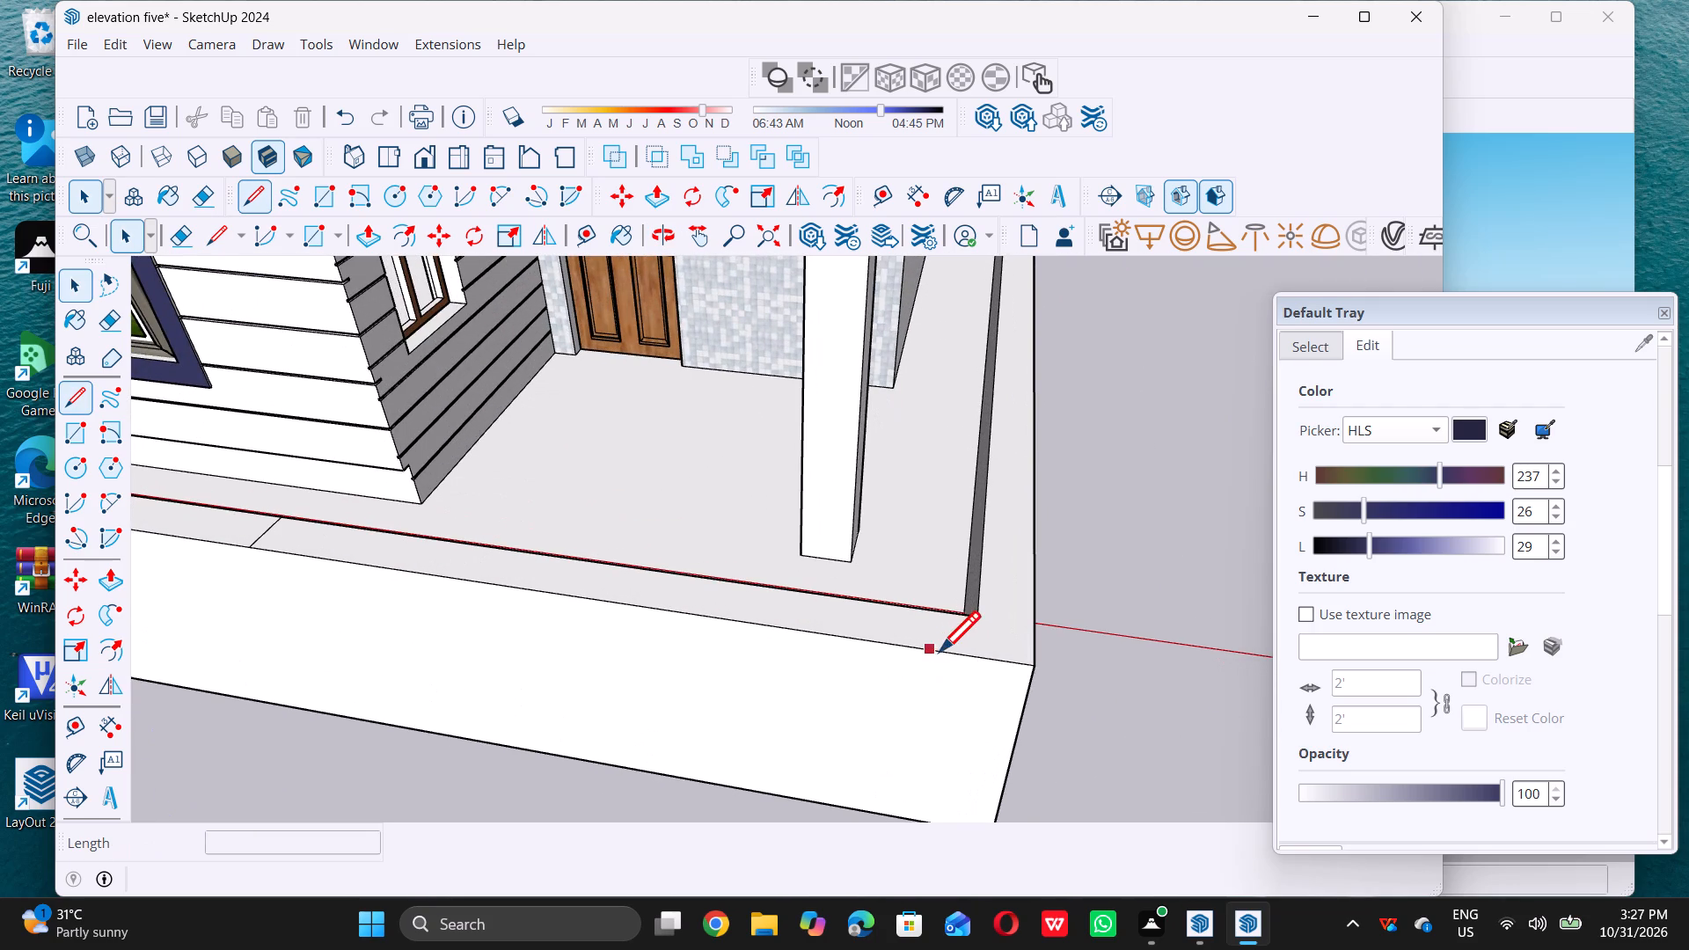
{"action": "left_click", "coordinate": [936, 653]}
{"action": "left_click", "coordinate": [943, 620]}
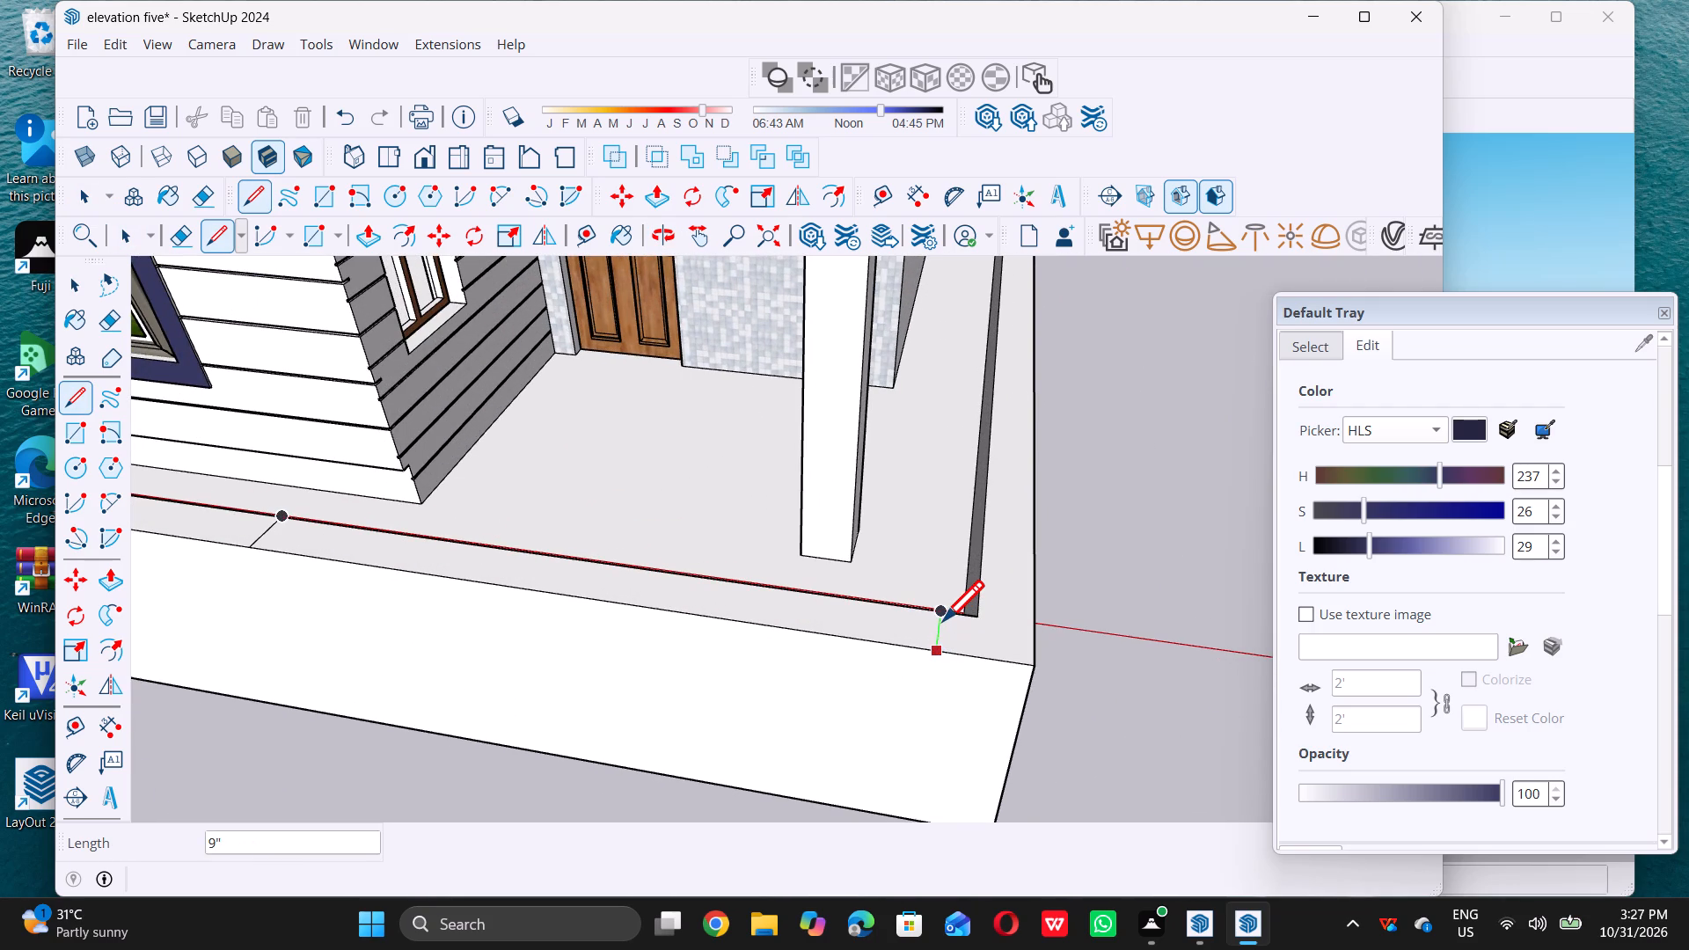
{"action": "key", "text": "space"}
Push/Pull the front wall's top segment between the two lines down by the same 2' to start an entrance opening.
{"action": "scroll", "coordinate": [896, 632], "scroll_direction": "down", "scroll_amount": 5}
{"action": "scroll", "coordinate": [898, 632], "scroll_direction": "up", "scroll_amount": 3}
{"action": "left_click", "coordinate": [898, 626]}
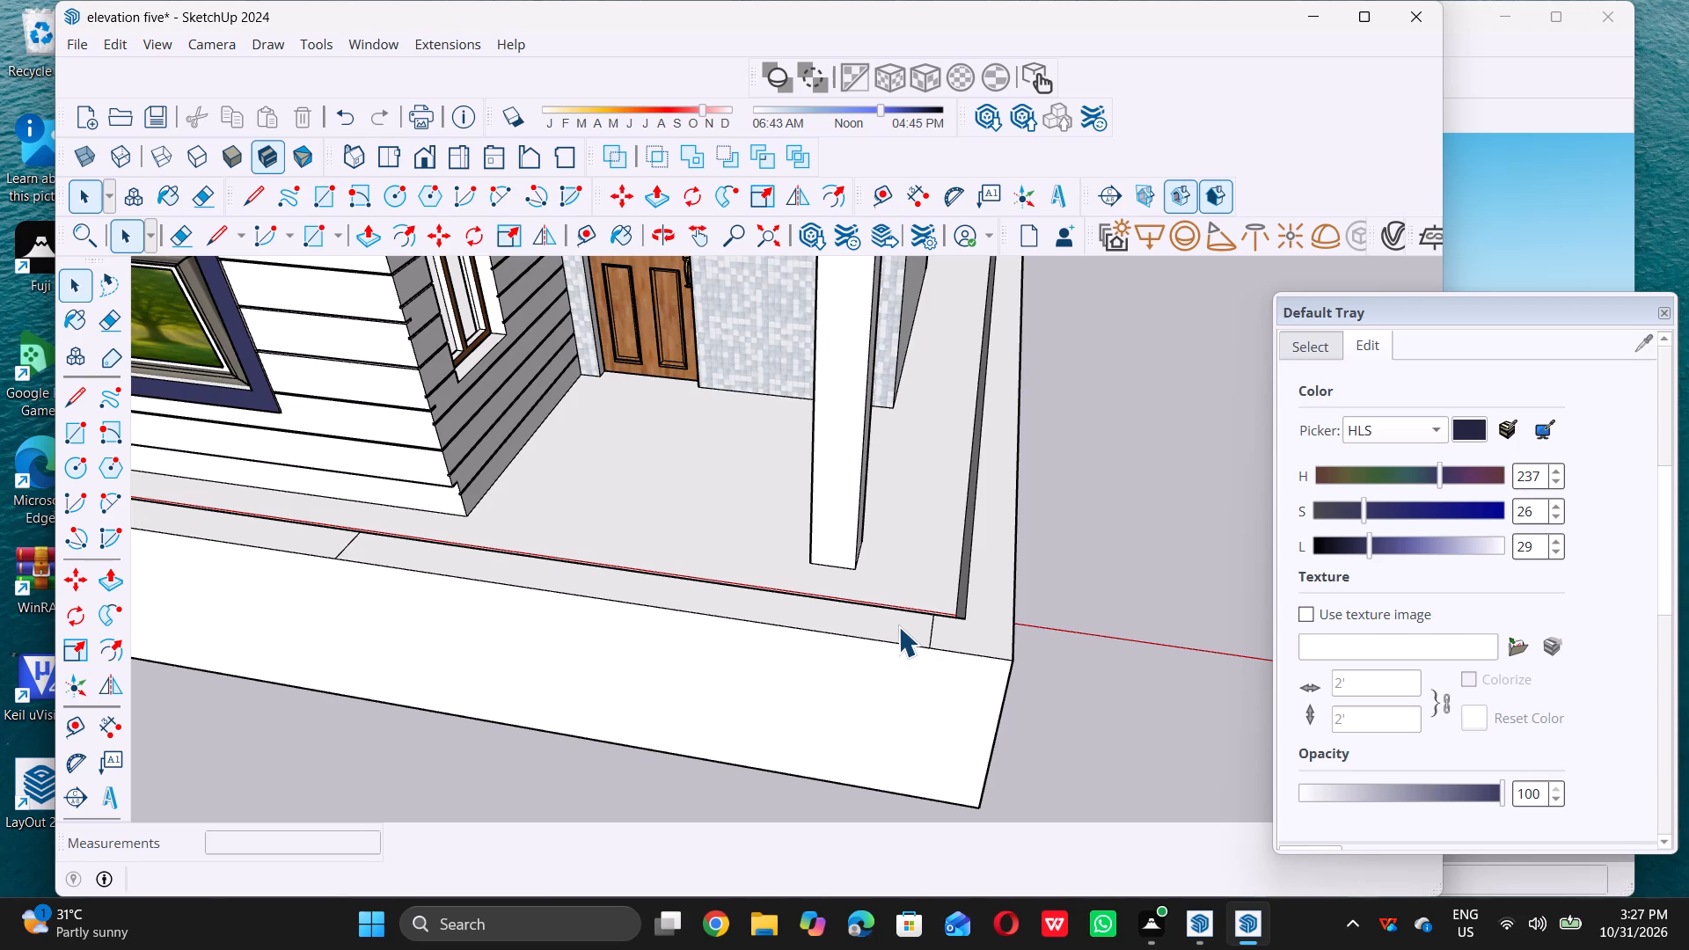
{"action": "key", "text": "p"}
{"action": "double_click", "coordinate": [898, 626]}
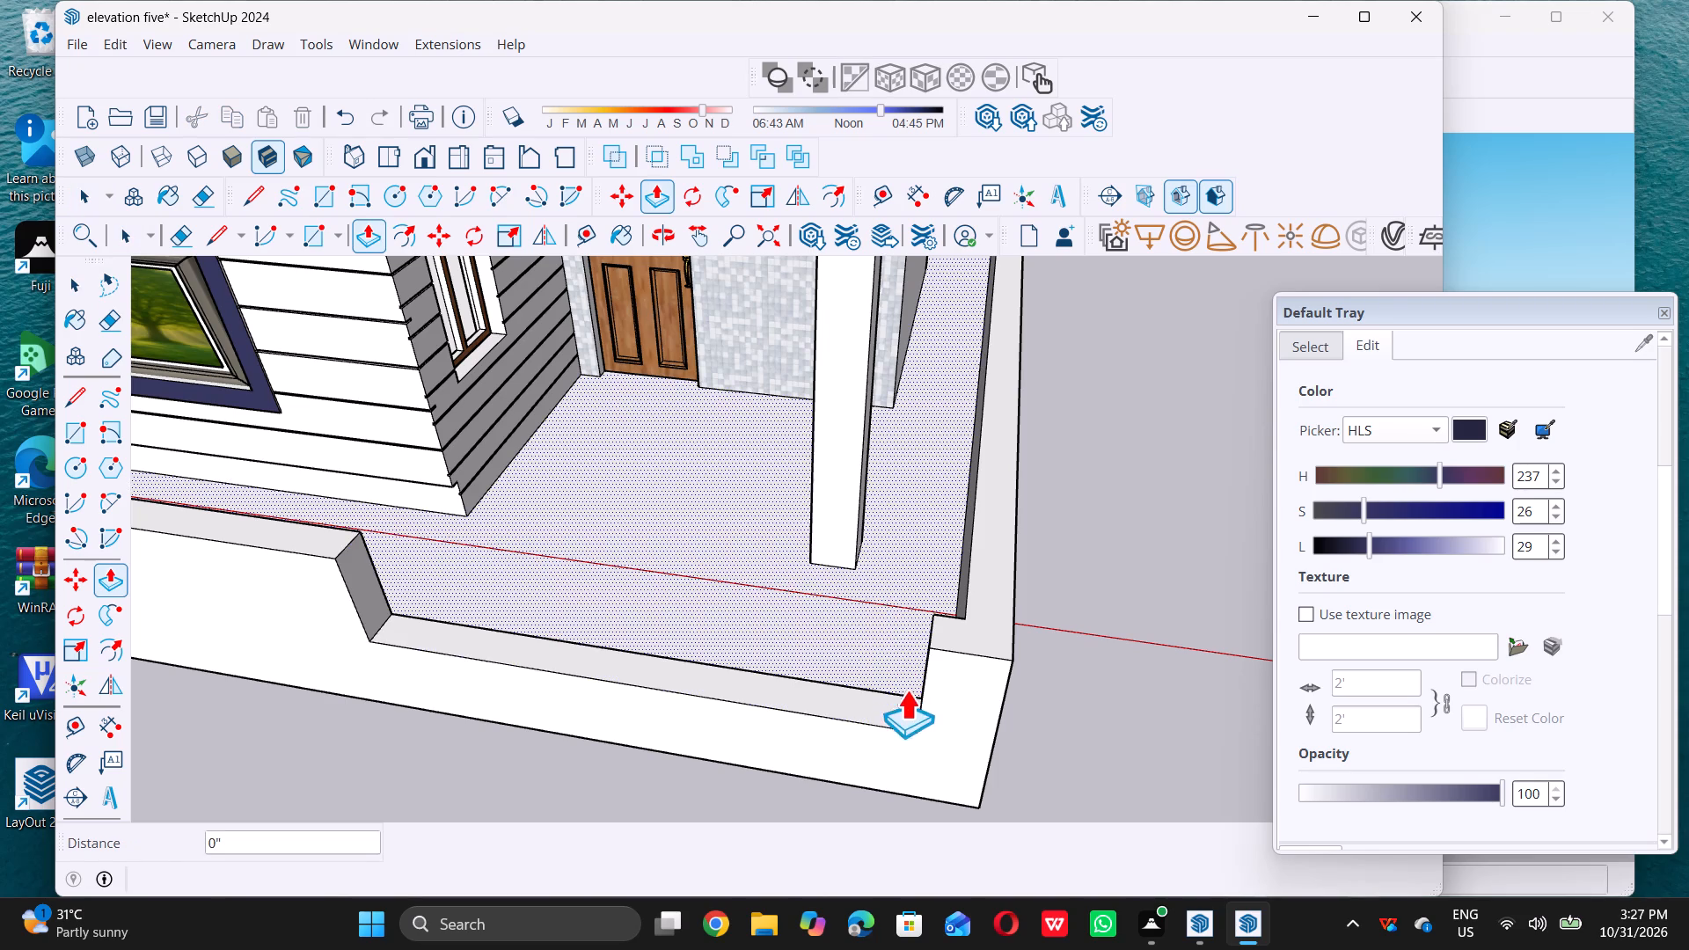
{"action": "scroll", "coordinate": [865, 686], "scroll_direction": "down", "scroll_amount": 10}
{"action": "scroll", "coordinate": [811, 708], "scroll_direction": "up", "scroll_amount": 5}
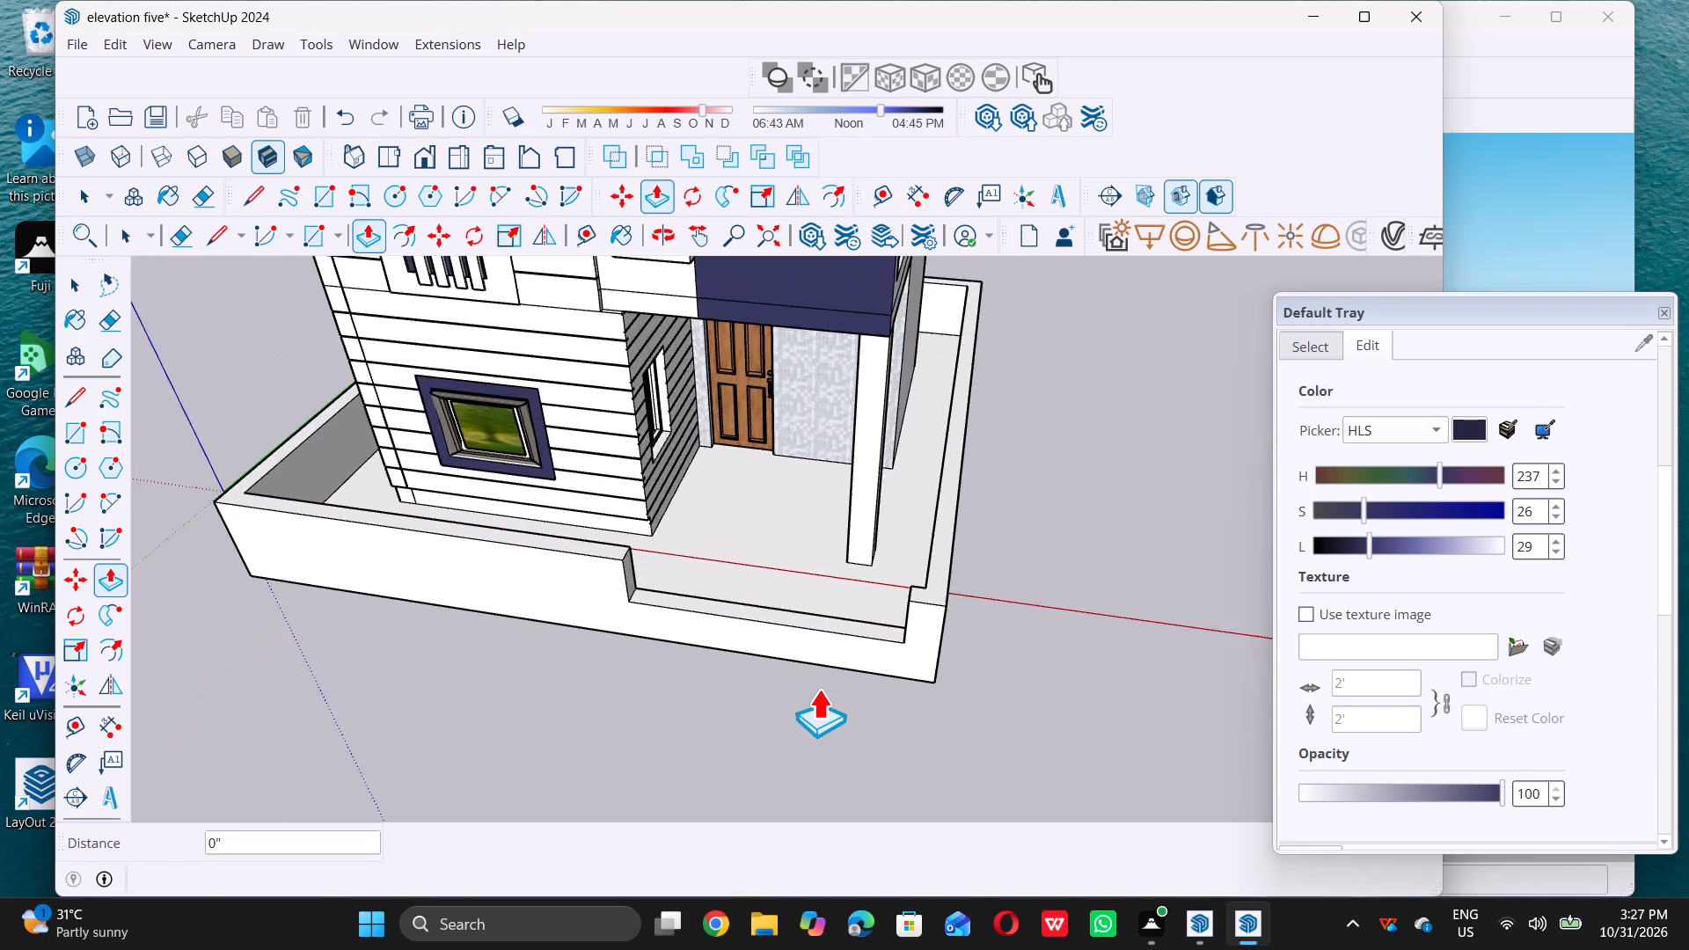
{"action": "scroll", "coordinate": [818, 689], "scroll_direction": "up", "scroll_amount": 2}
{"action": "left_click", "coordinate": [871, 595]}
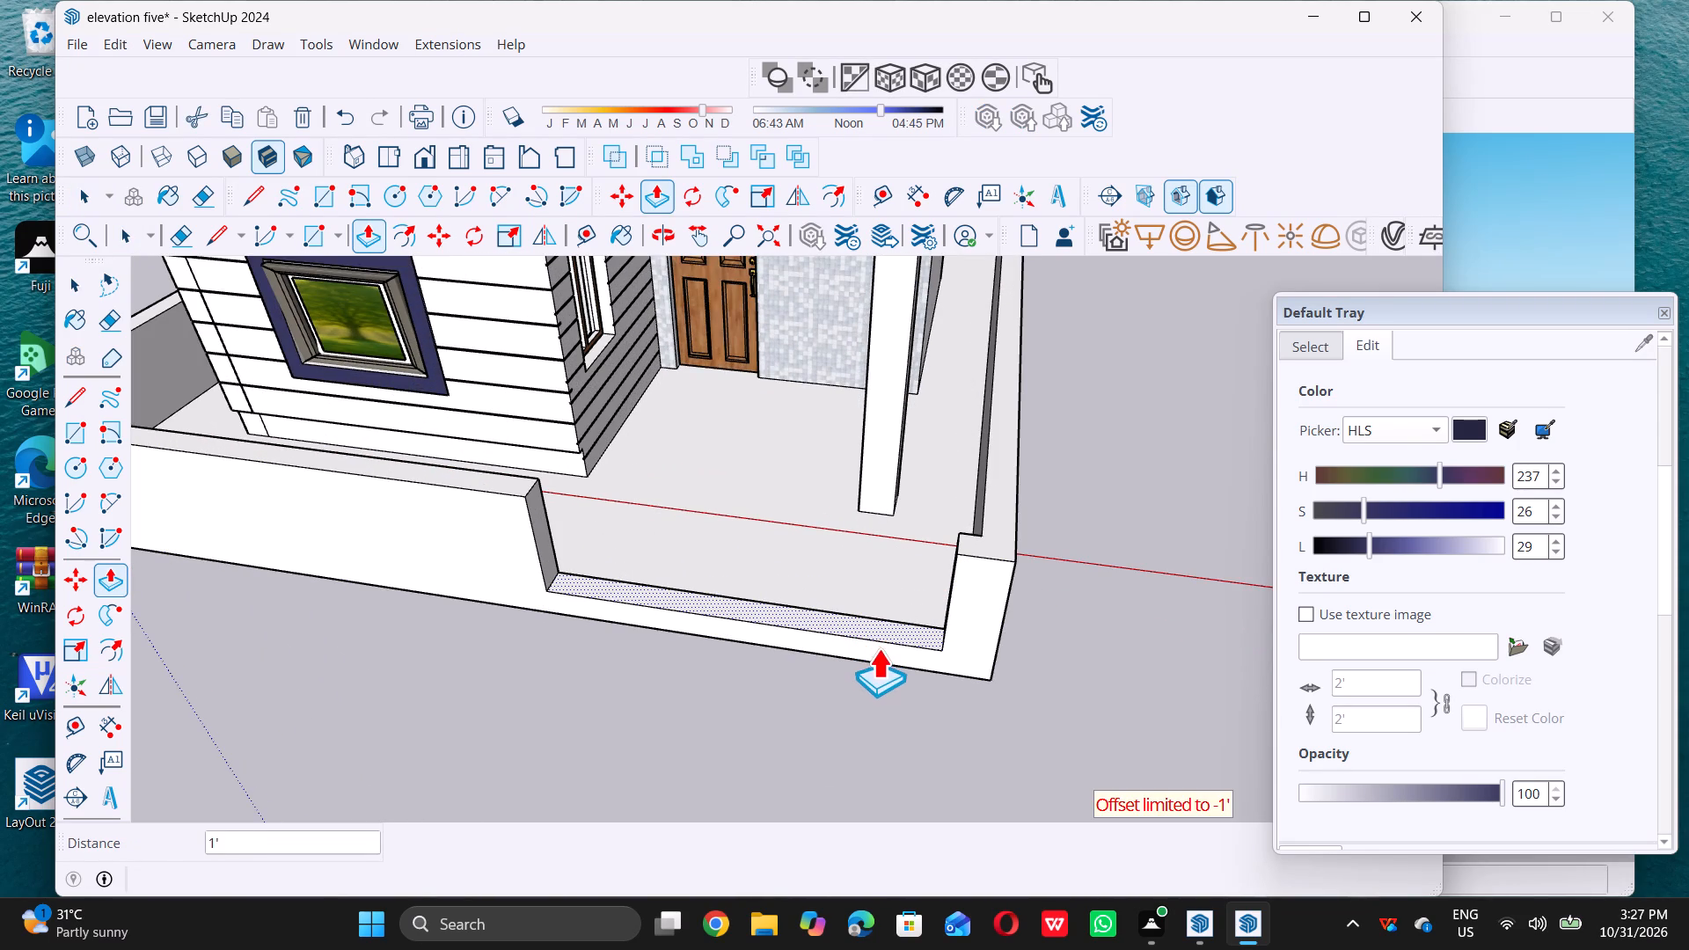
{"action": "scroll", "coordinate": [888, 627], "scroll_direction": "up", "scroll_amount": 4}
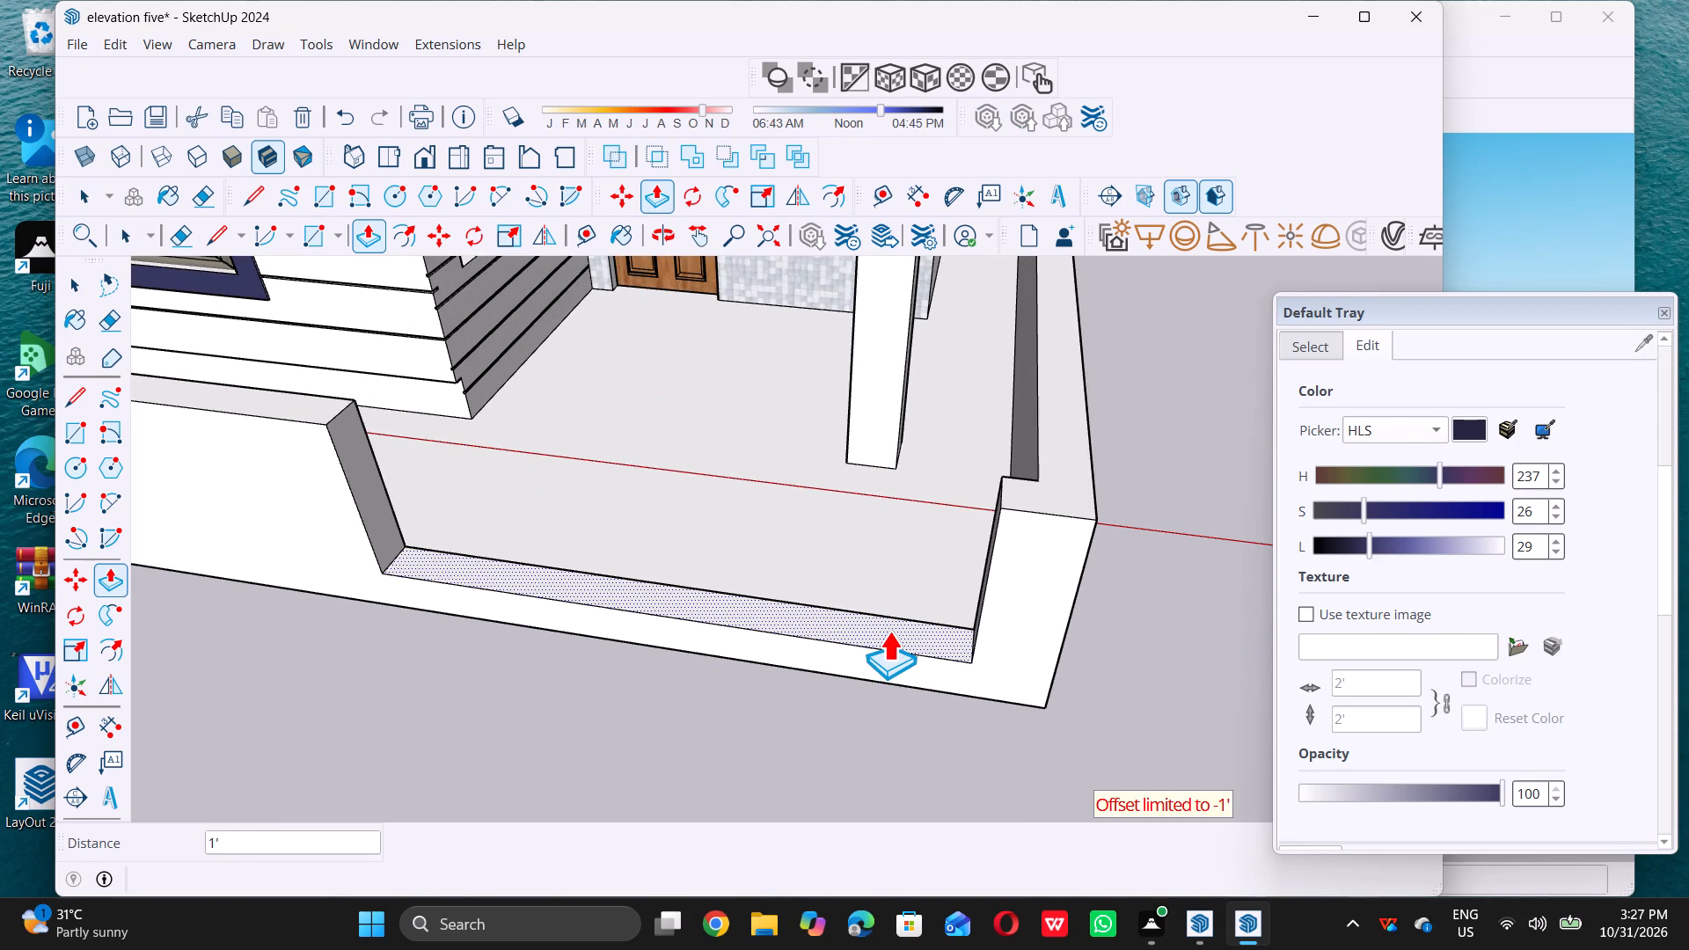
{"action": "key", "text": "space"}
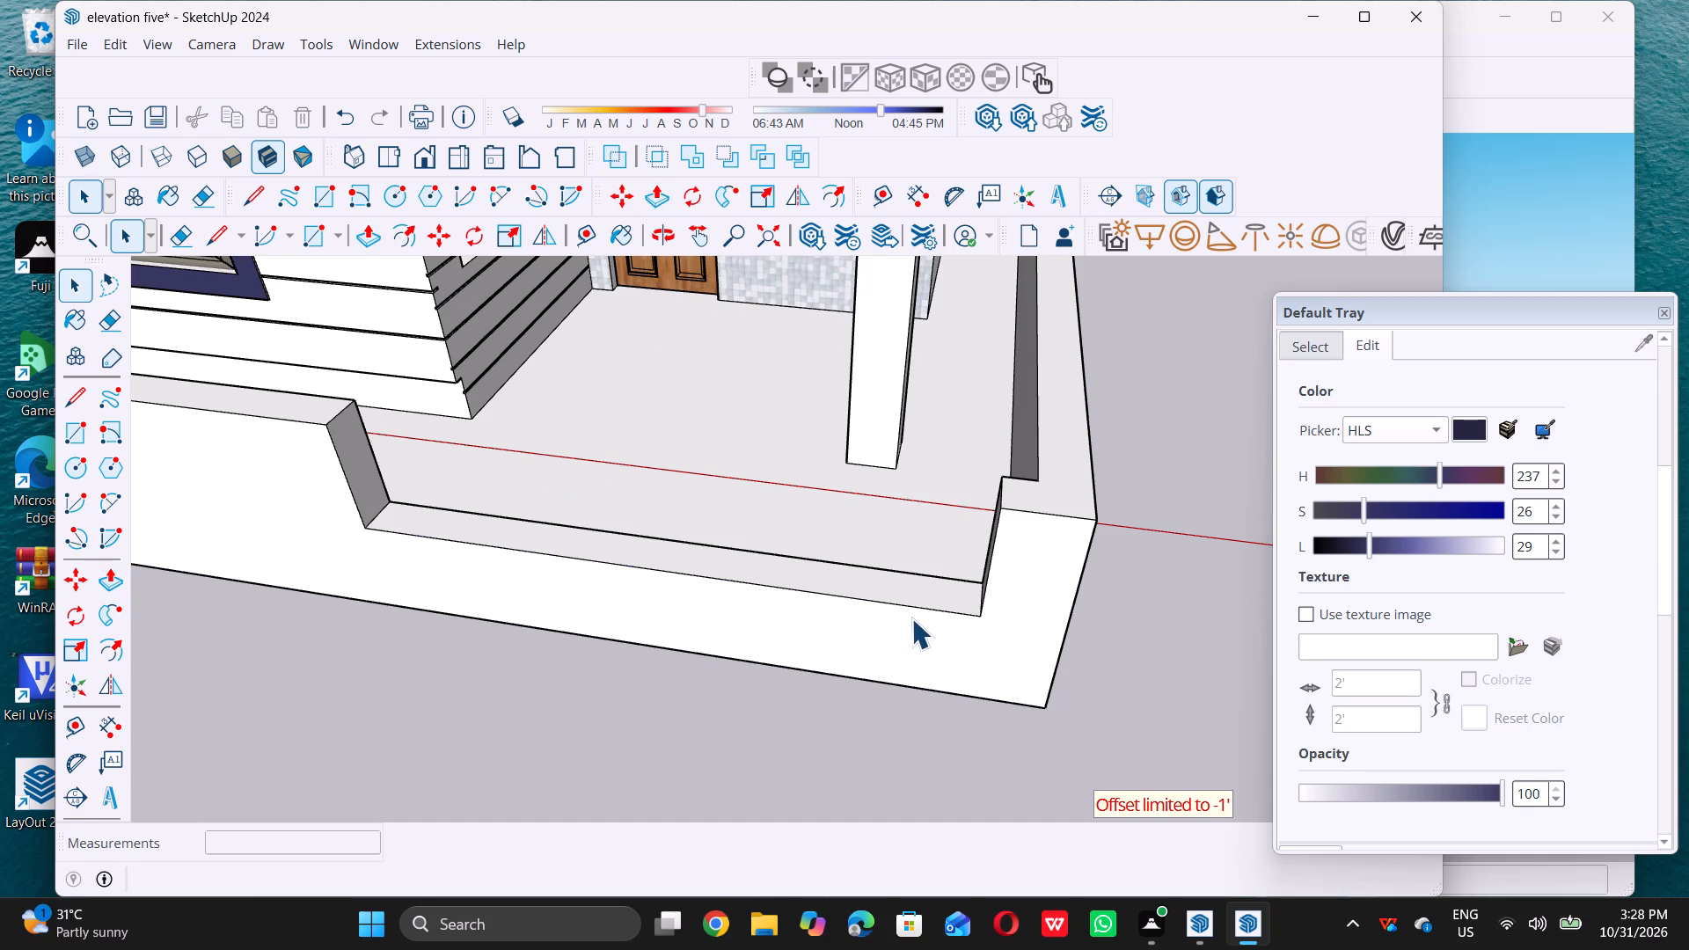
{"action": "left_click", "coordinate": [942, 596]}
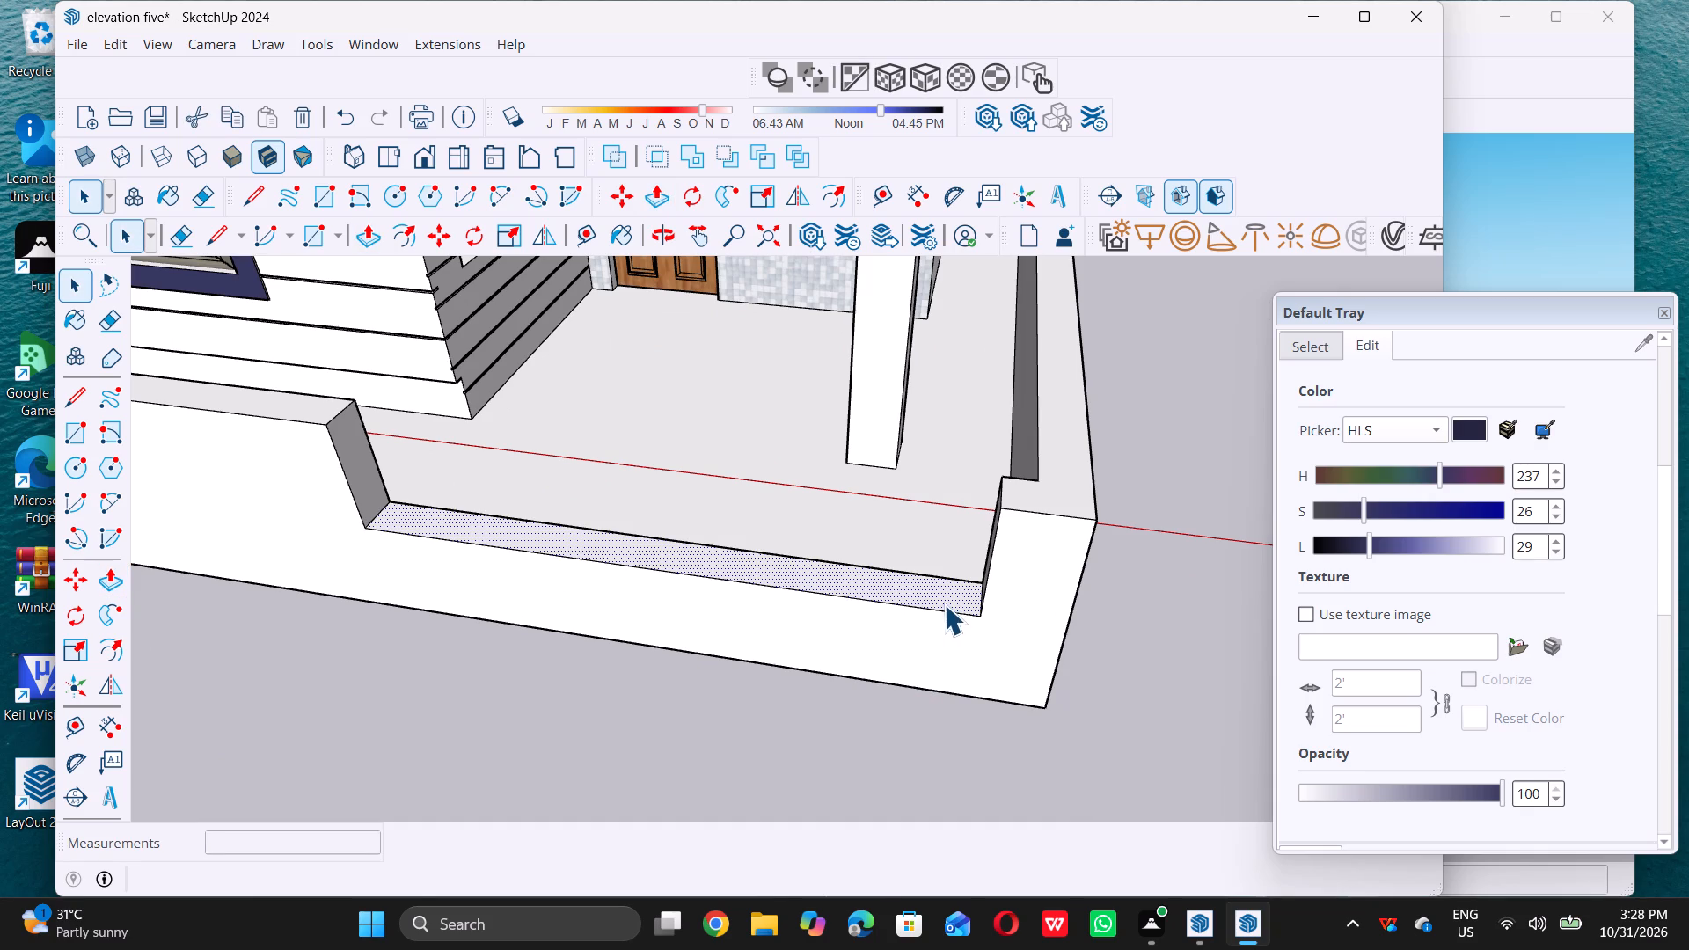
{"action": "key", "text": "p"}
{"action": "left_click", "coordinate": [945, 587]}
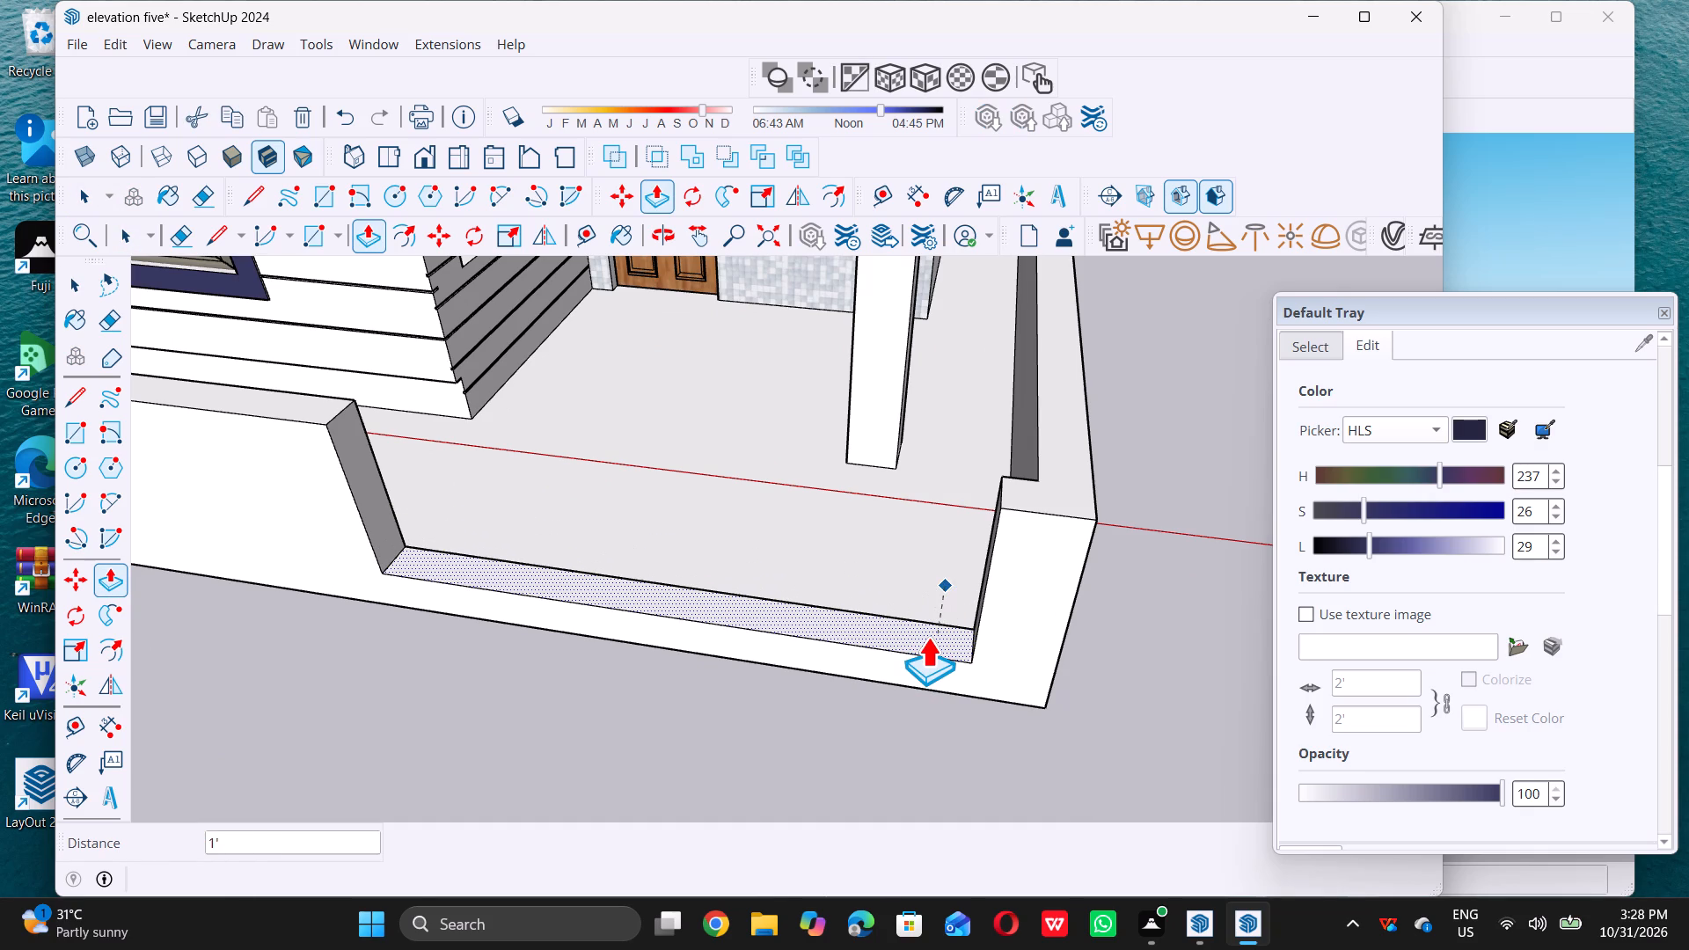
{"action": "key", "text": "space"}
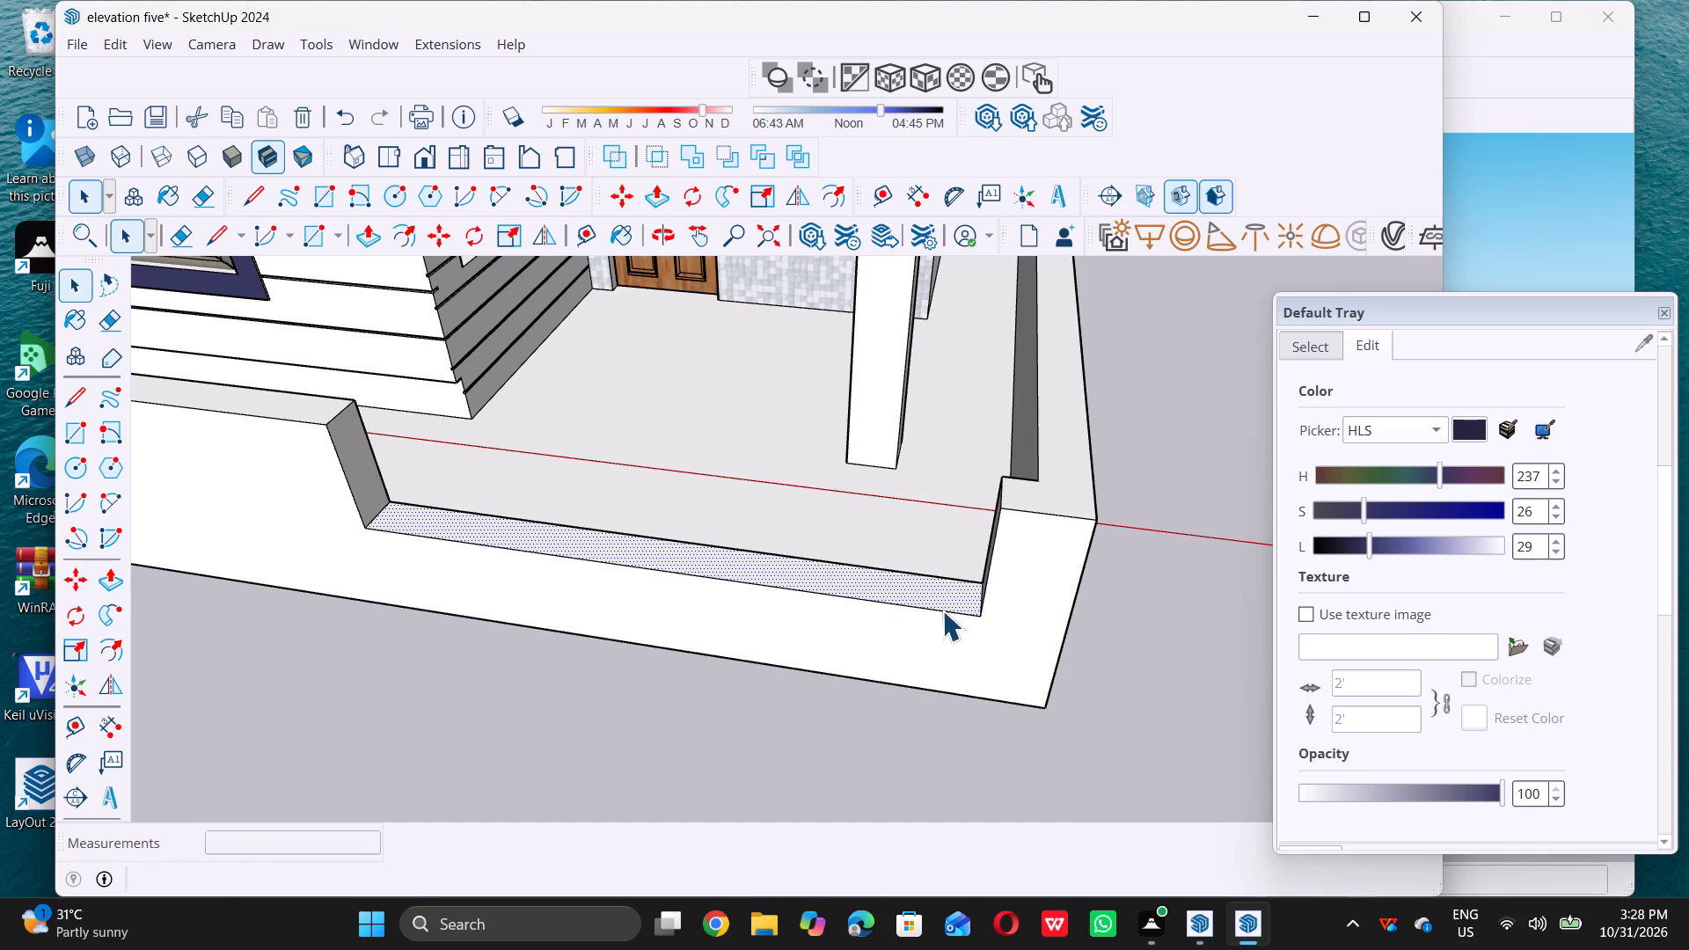
Push/Pull the lowered wall segment in front of the entrance down another 1' to complete the opening.
{"action": "key", "text": "p"}
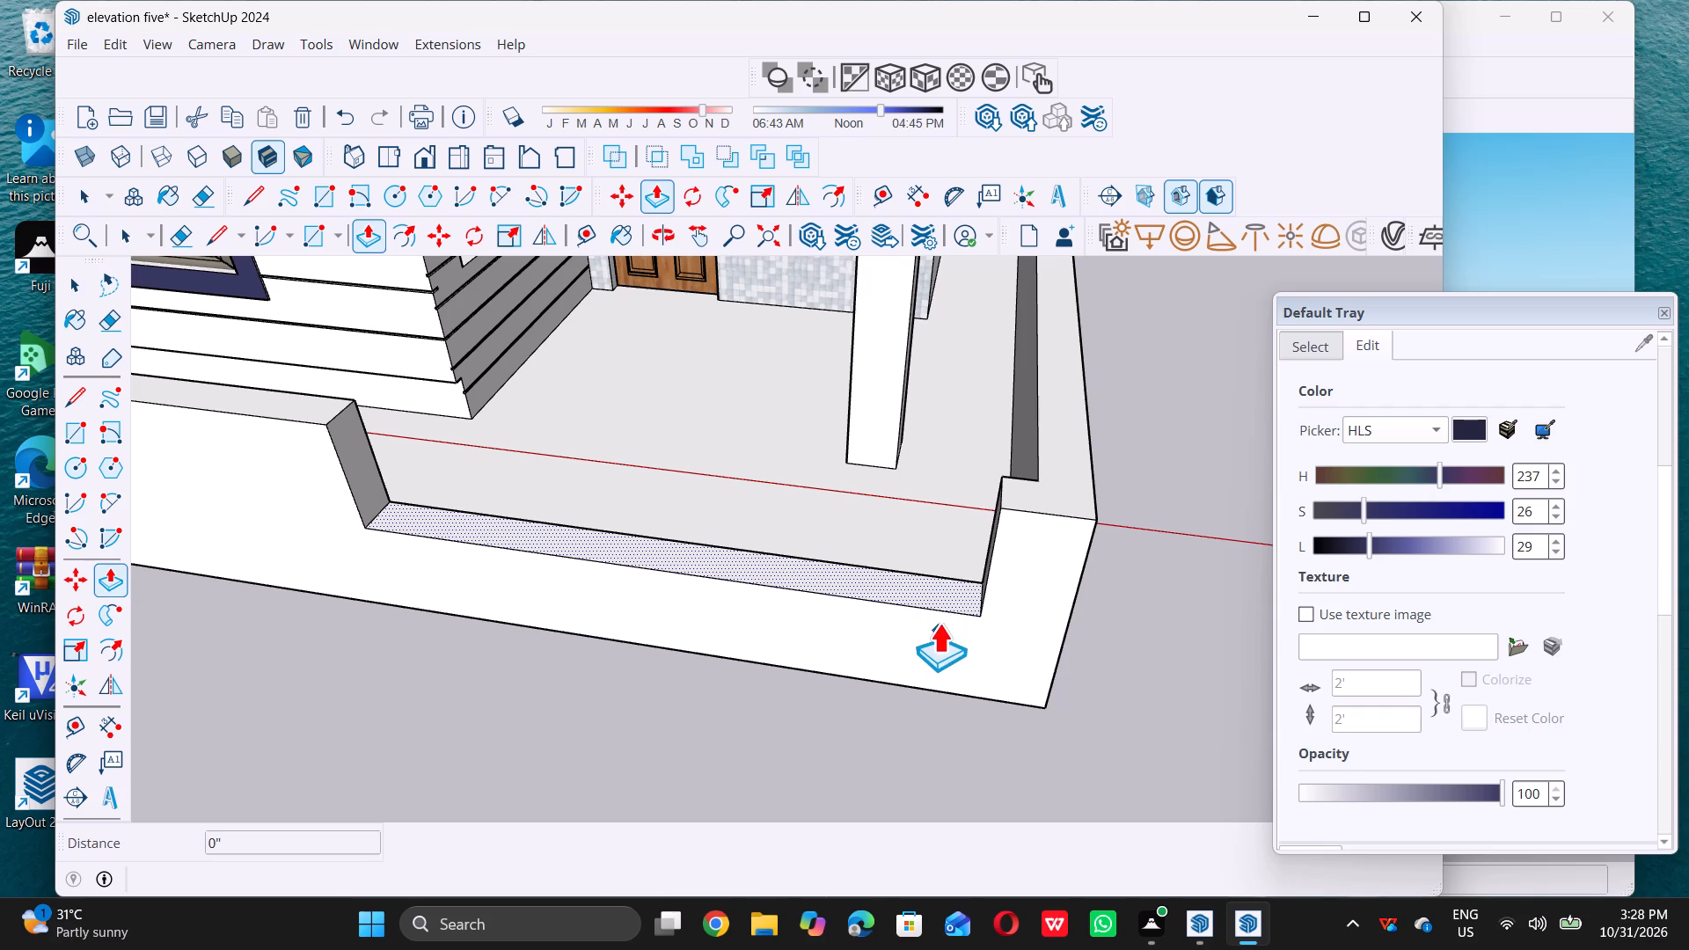
{"action": "left_click", "coordinate": [918, 584]}
{"action": "left_click", "coordinate": [915, 641]}
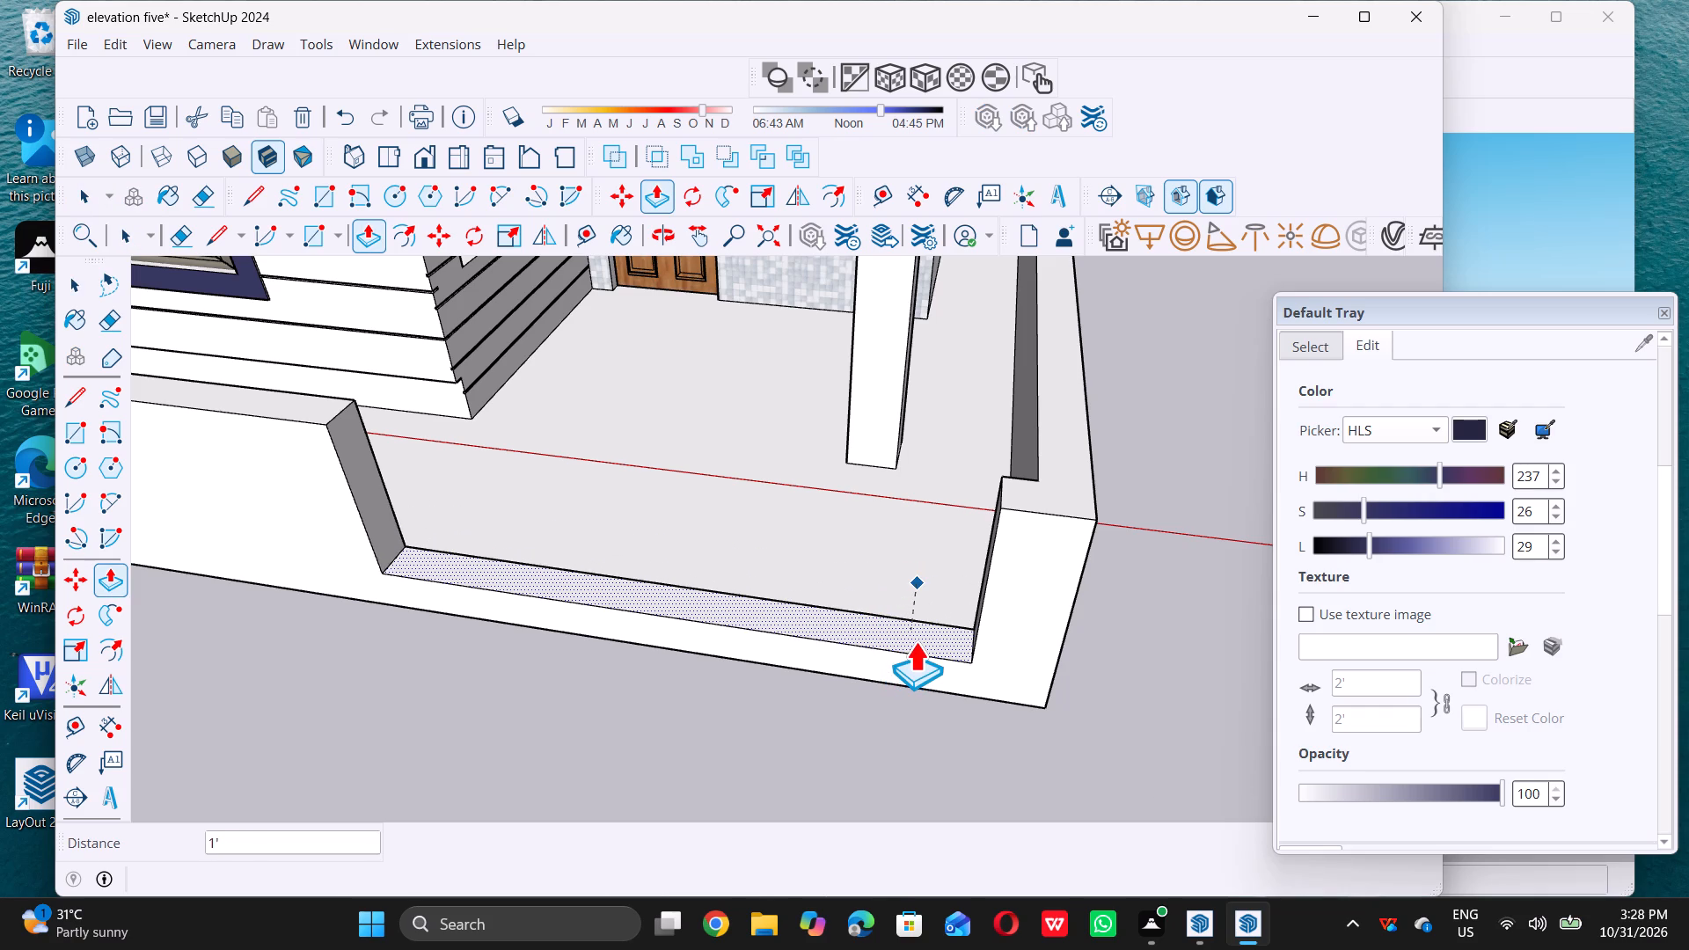
{"action": "key", "text": "space"}
{"action": "double_click", "coordinate": [847, 744]}
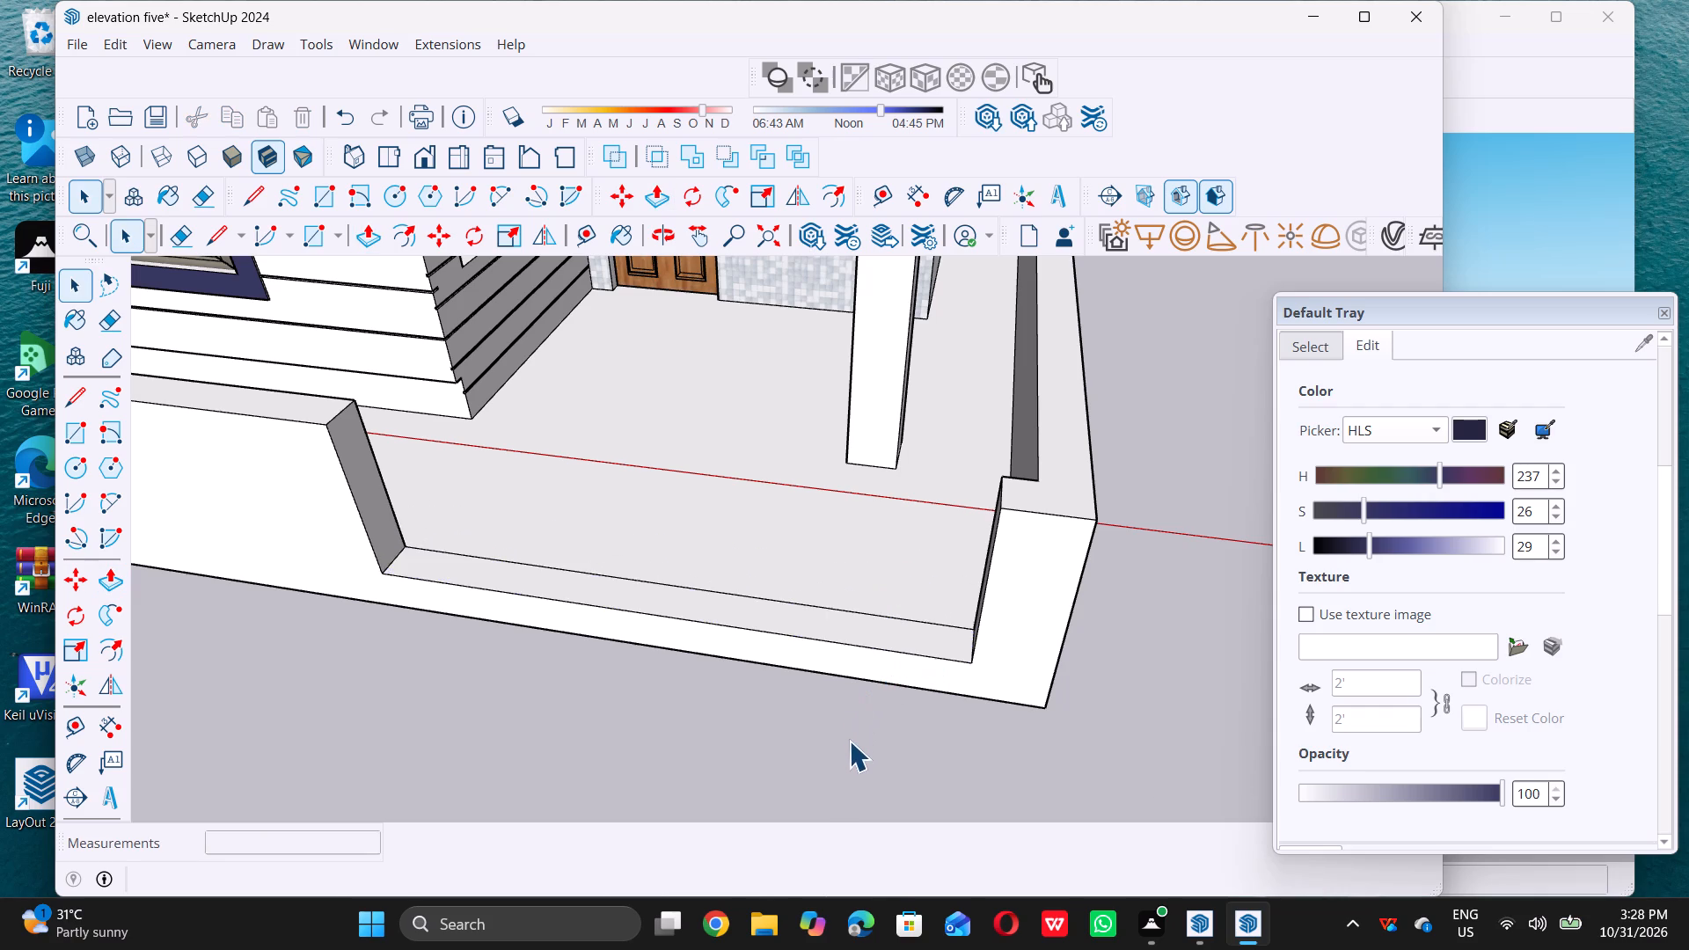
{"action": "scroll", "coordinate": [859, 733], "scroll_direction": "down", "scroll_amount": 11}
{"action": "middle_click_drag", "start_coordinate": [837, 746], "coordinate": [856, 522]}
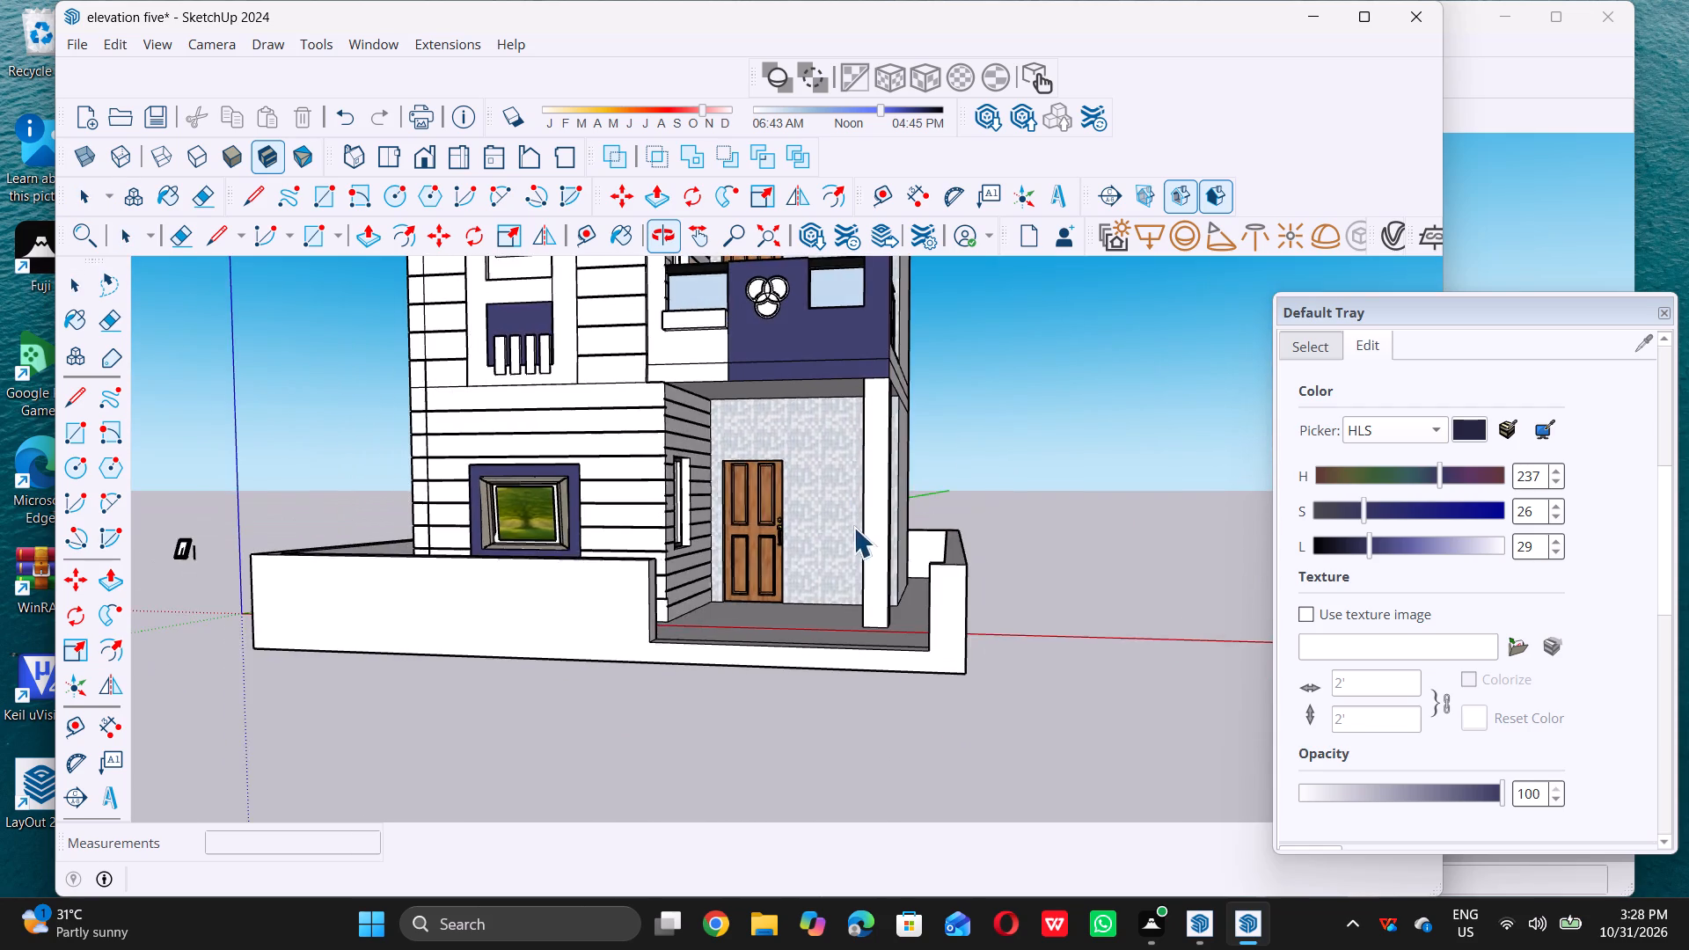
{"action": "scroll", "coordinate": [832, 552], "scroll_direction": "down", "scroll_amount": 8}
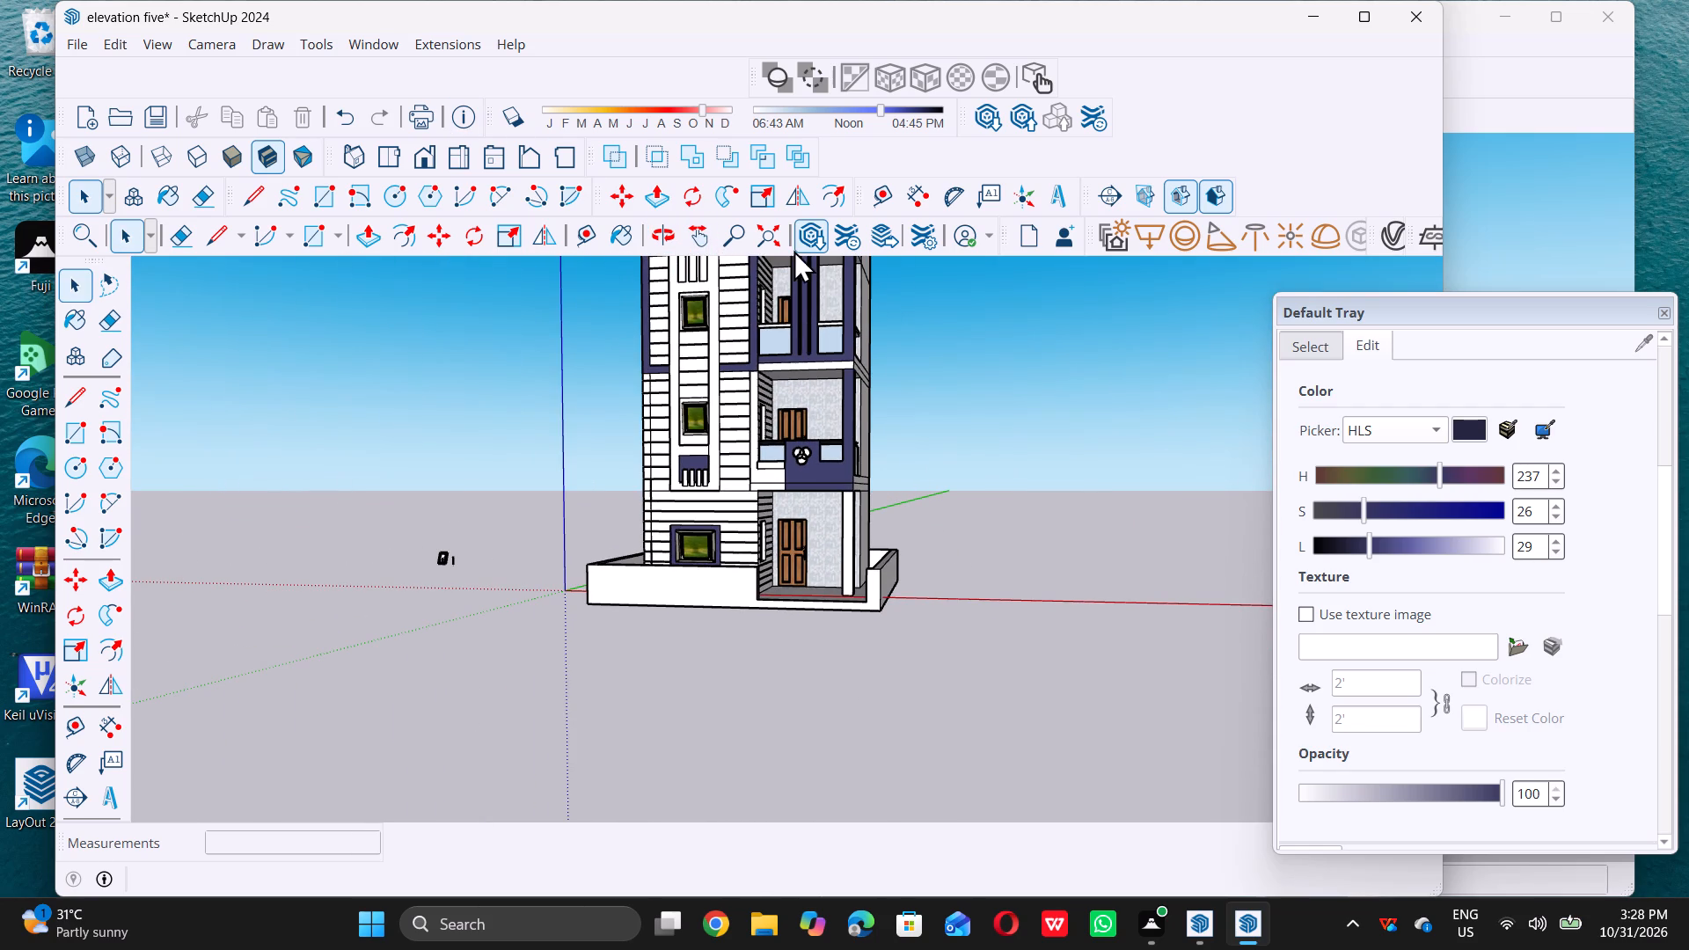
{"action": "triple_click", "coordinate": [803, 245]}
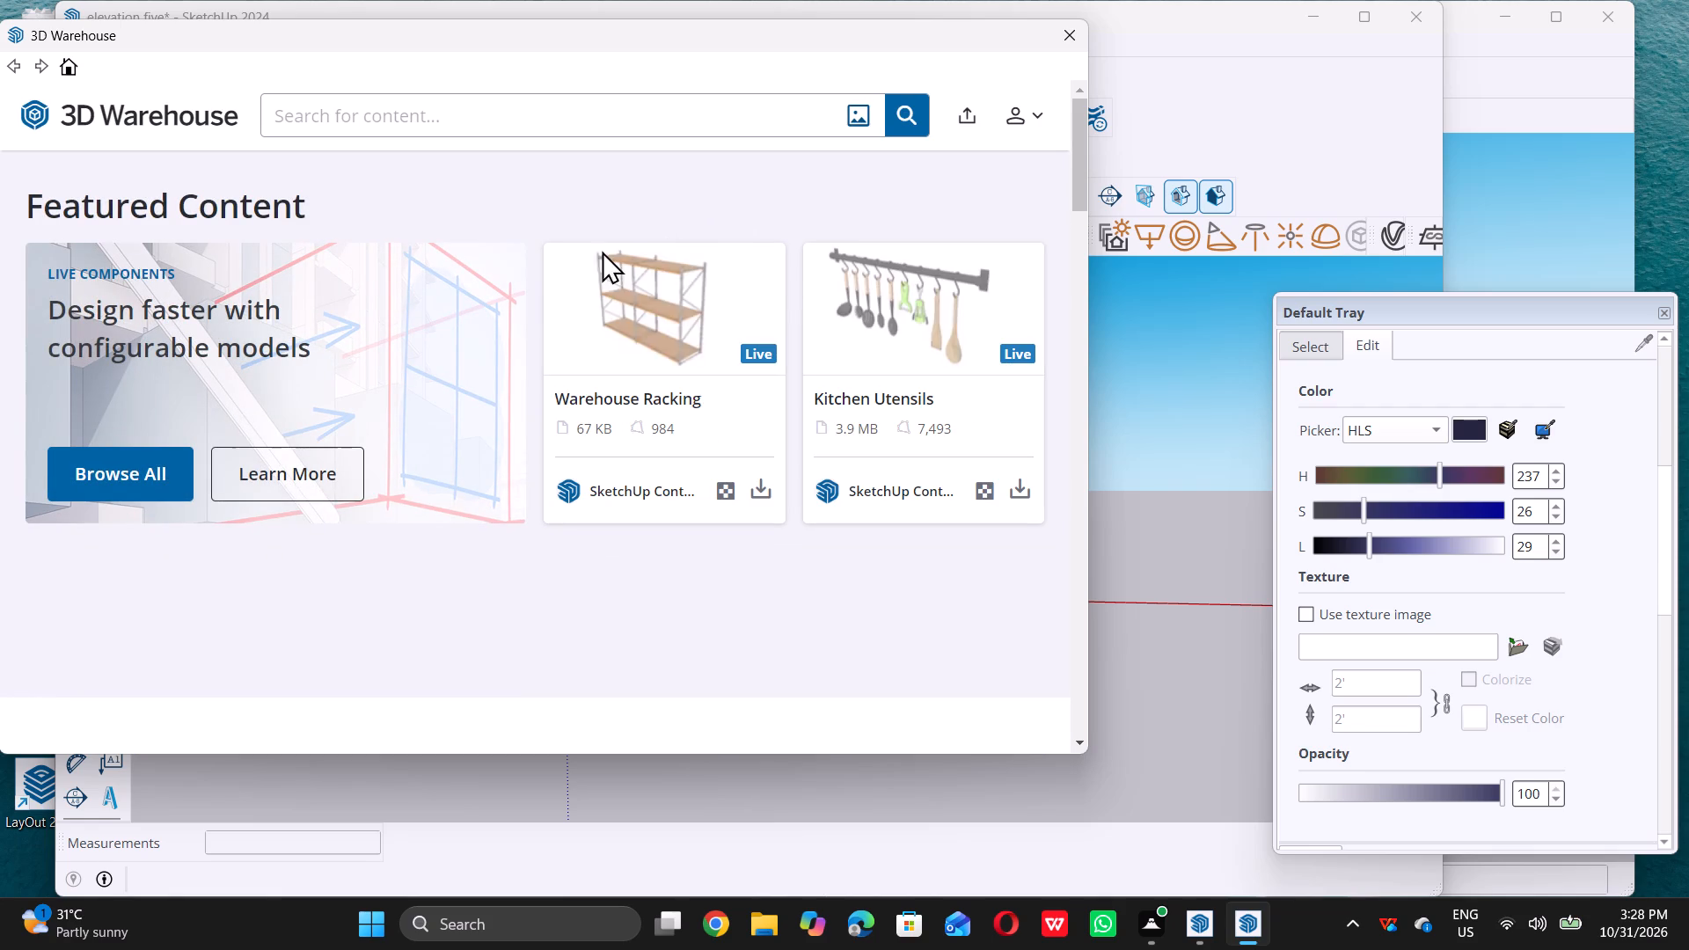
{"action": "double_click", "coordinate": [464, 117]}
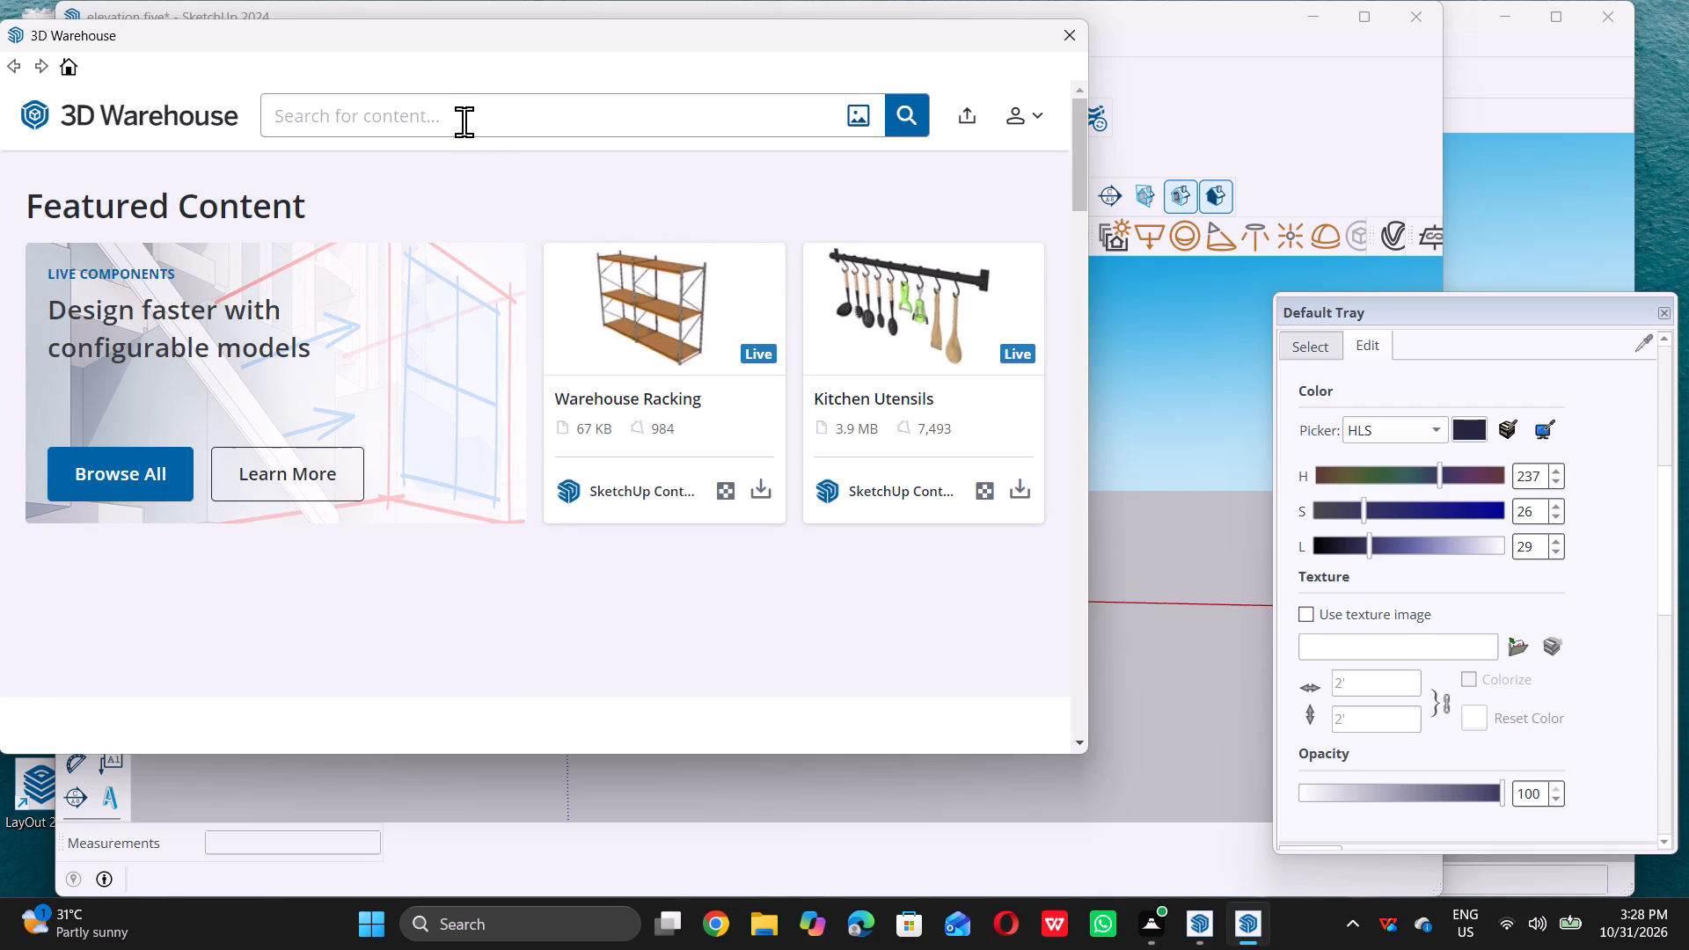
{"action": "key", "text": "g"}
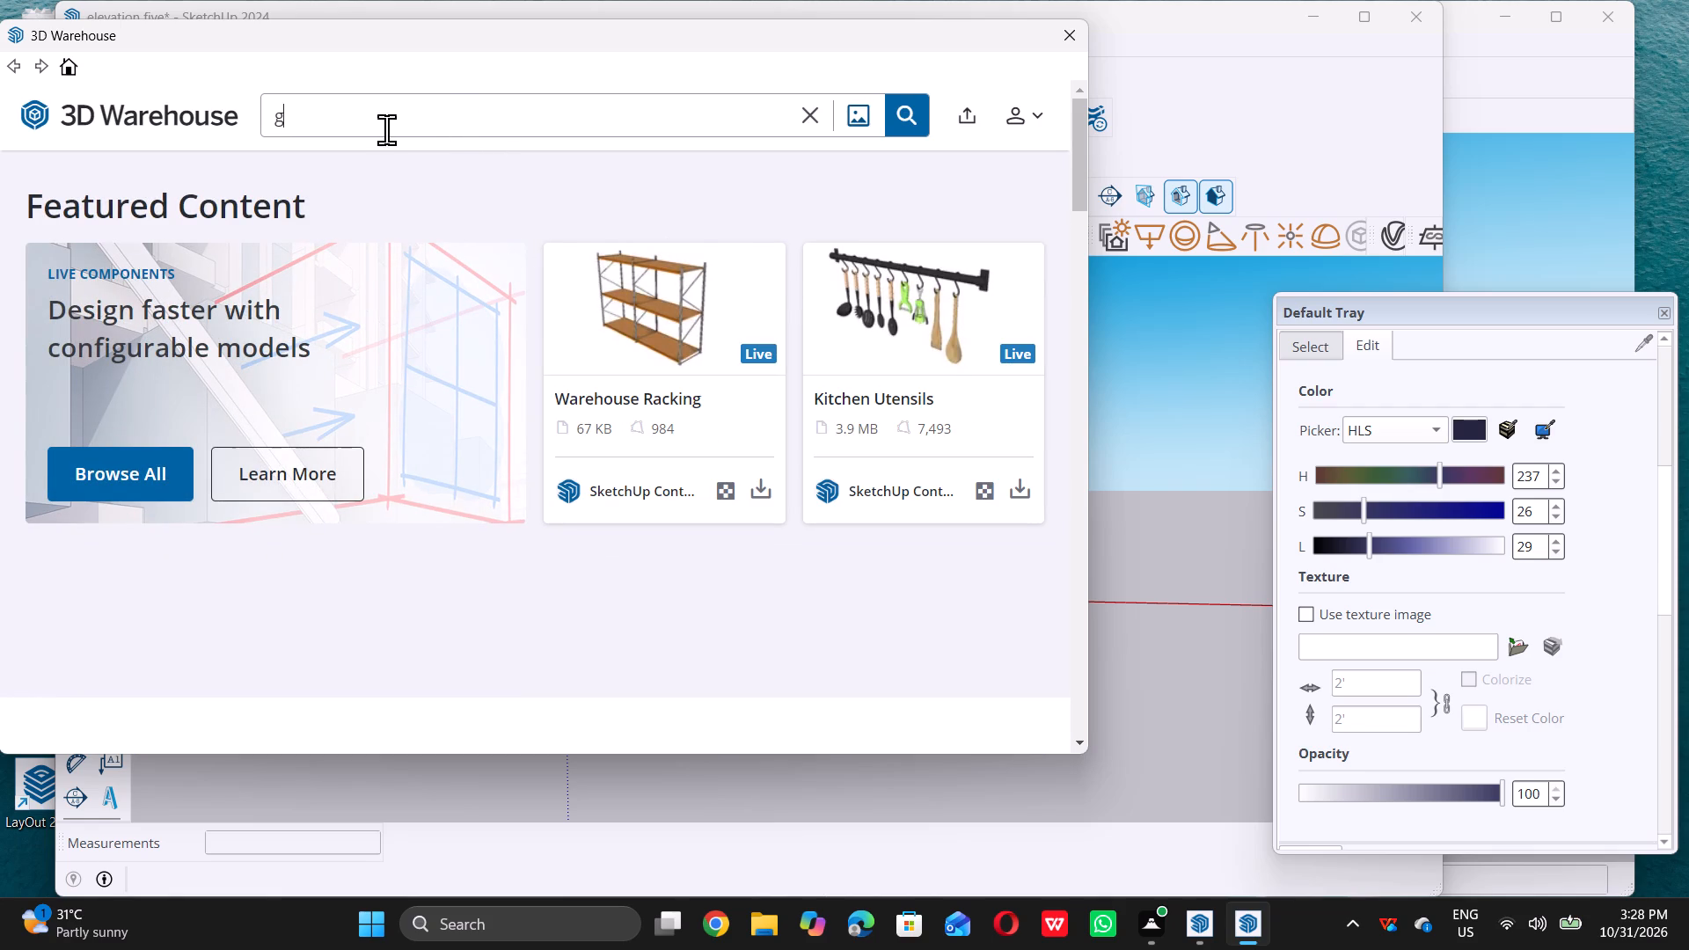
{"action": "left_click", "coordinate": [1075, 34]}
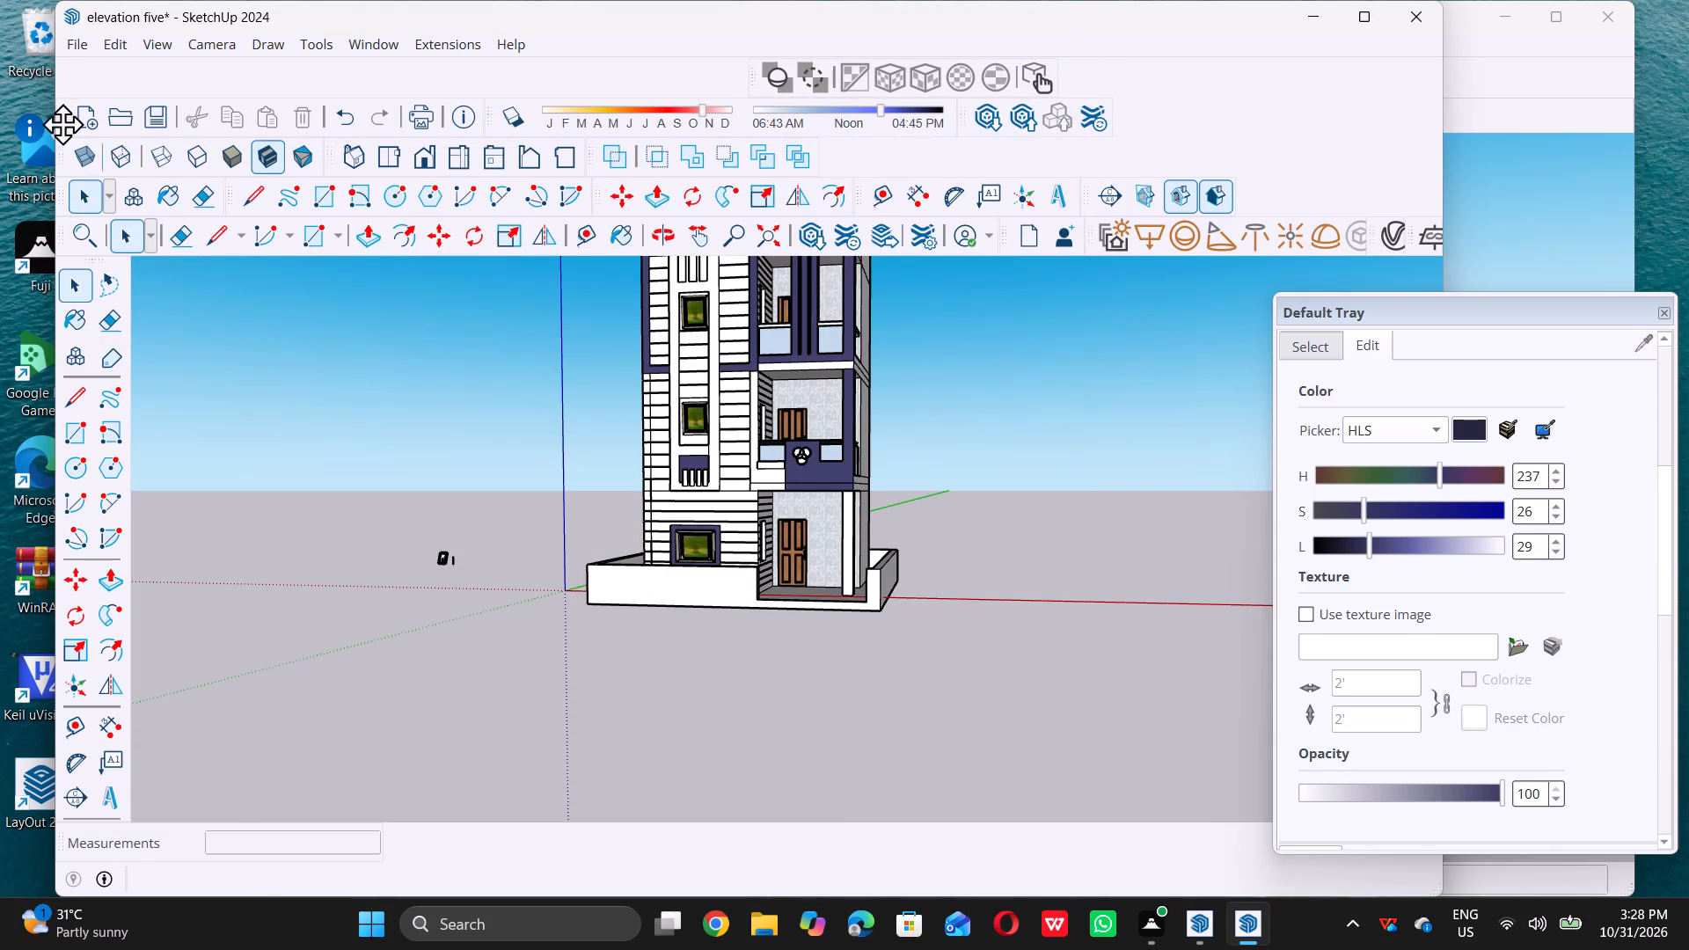
Look through the saved models in the Pictures folder for one to import, closing the import without choosing a file.
{"action": "left_click", "coordinate": [79, 45]}
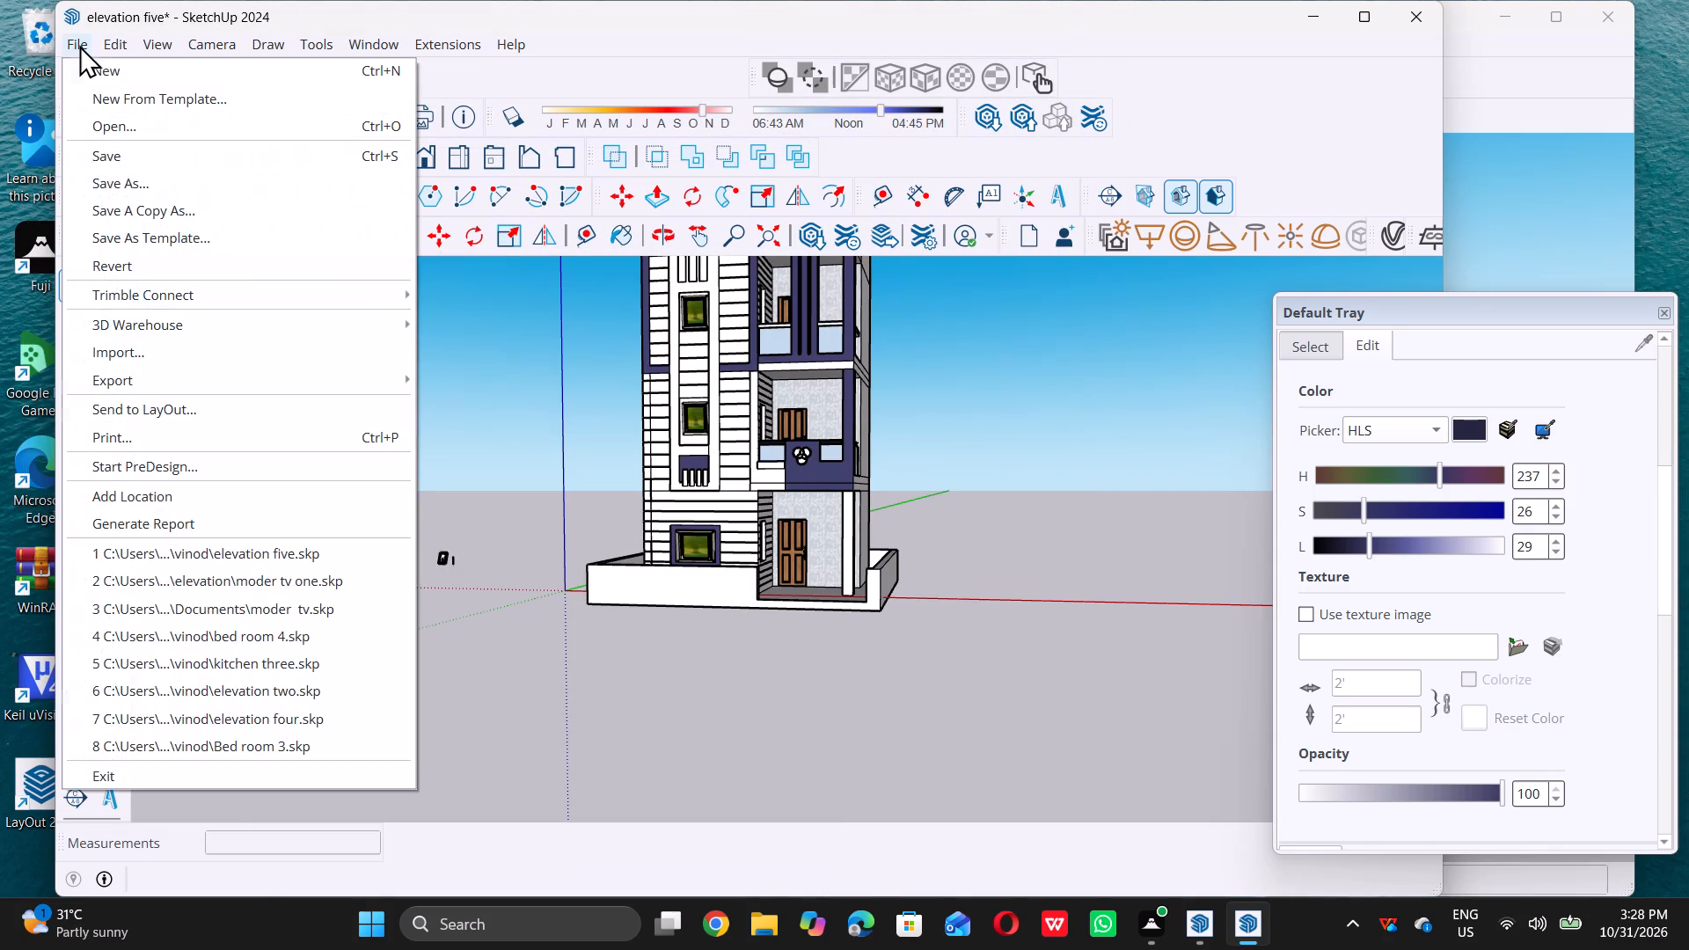
{"action": "left_click", "coordinate": [129, 356]}
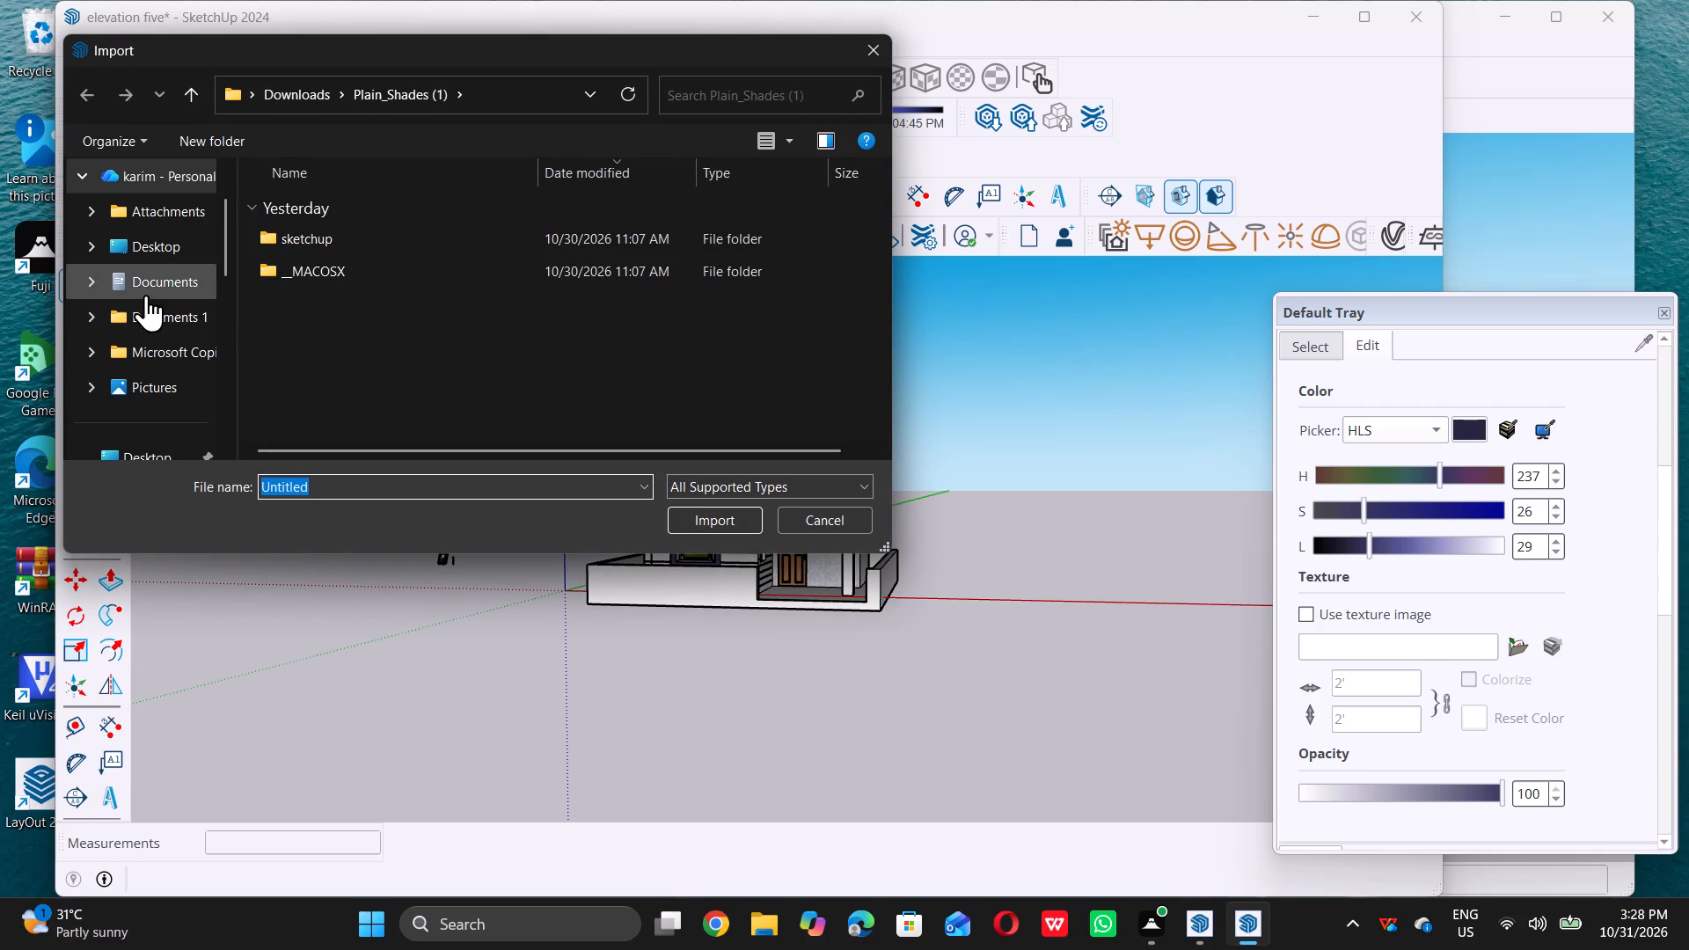
{"action": "left_click", "coordinate": [151, 387]}
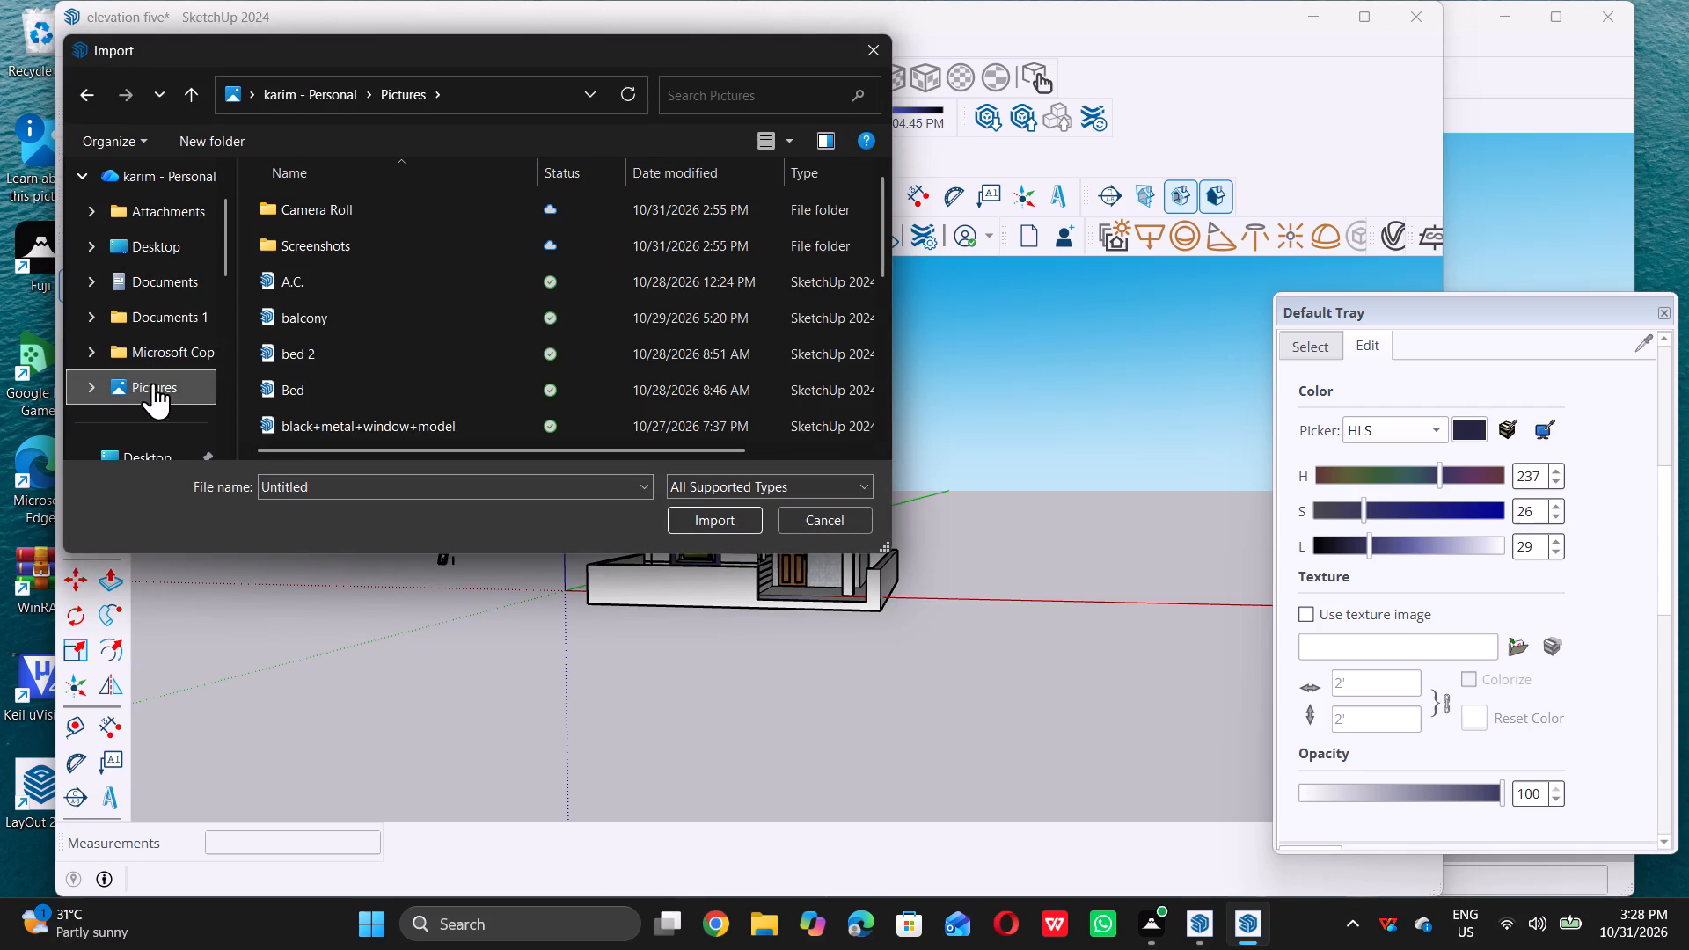
{"action": "scroll", "coordinate": [366, 357], "scroll_direction": "down", "scroll_amount": 1}
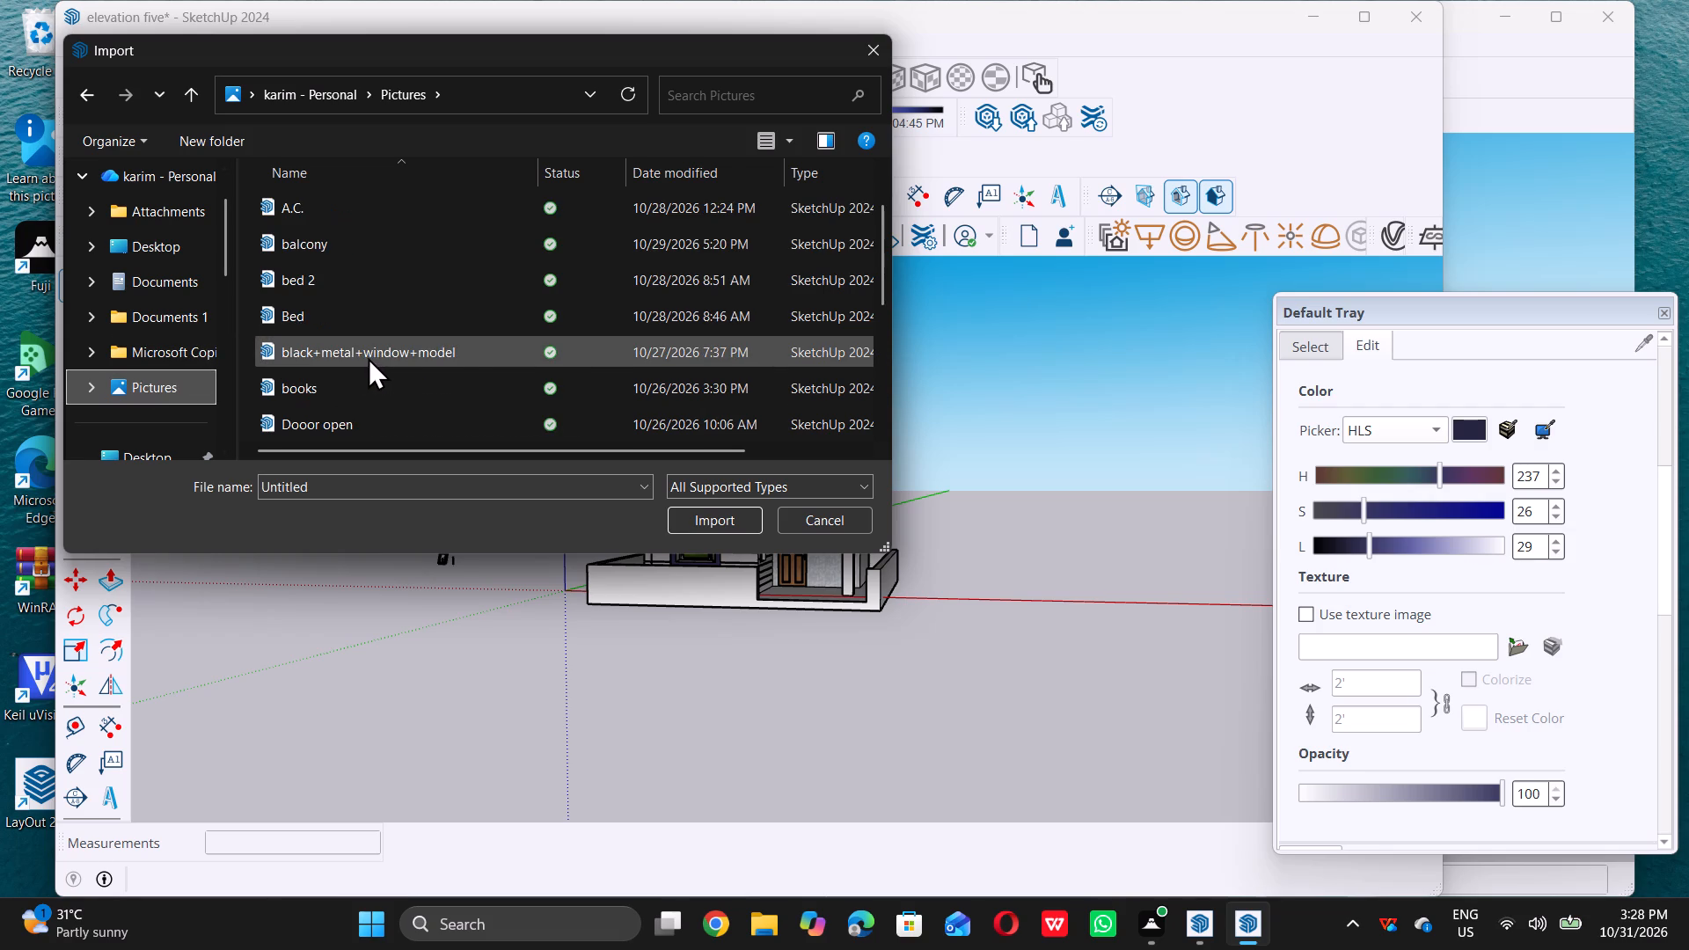
{"action": "scroll", "coordinate": [368, 357], "scroll_direction": "down", "scroll_amount": 4}
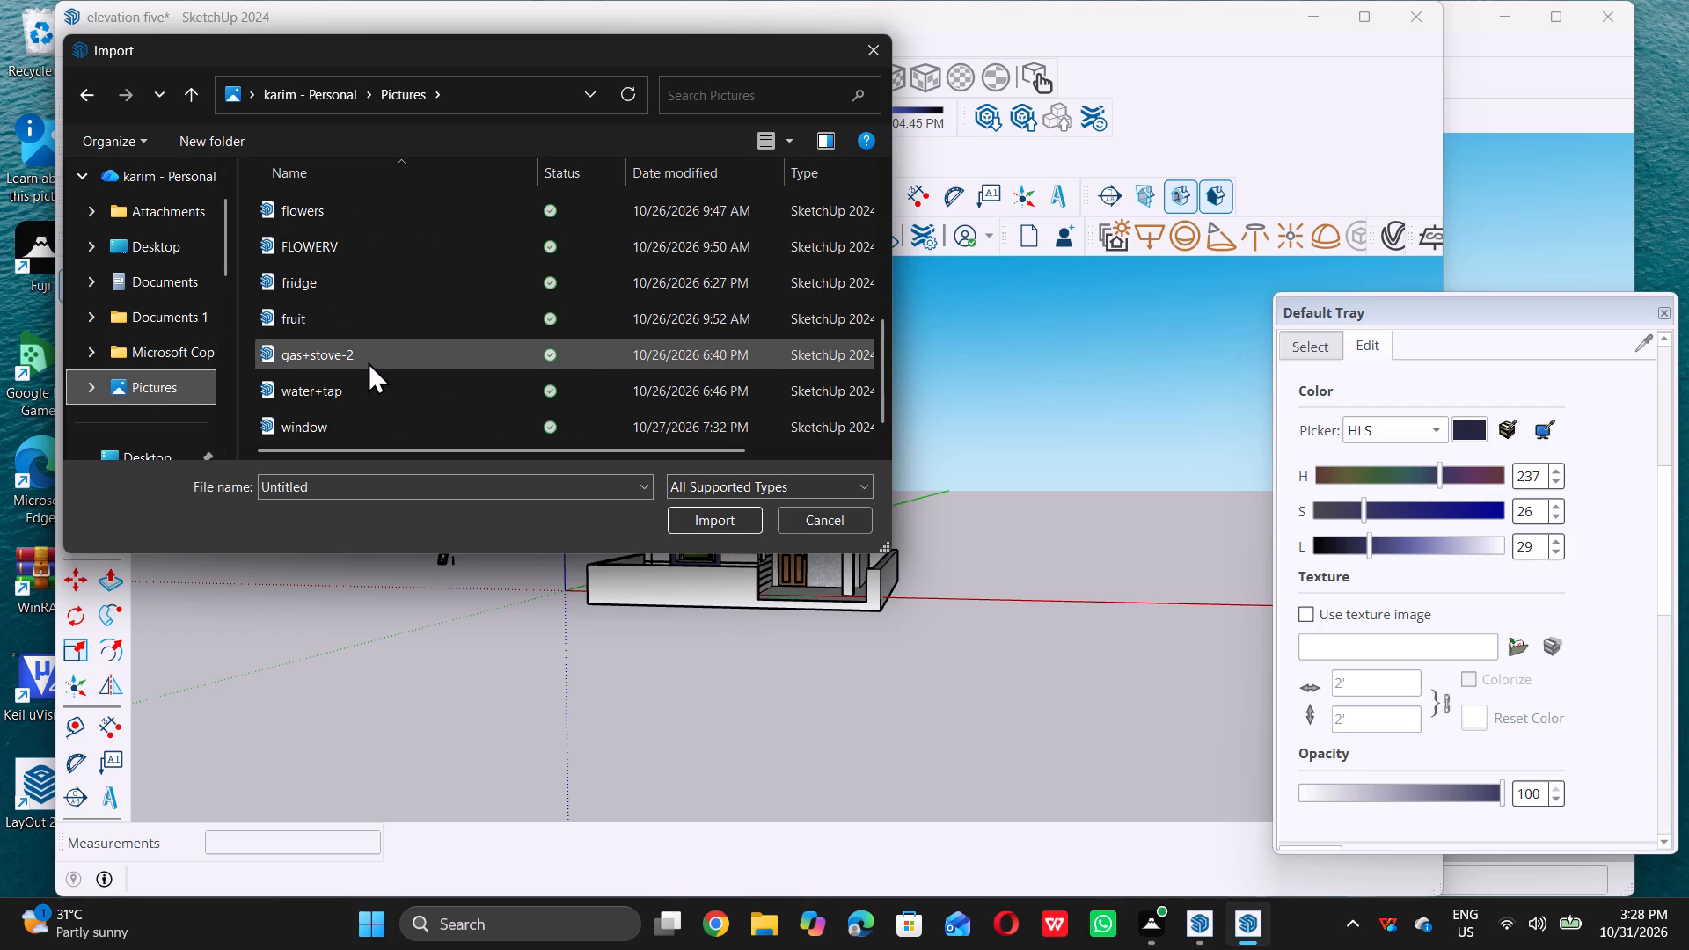
{"action": "scroll", "coordinate": [366, 366], "scroll_direction": "down", "scroll_amount": 5}
{"action": "scroll", "coordinate": [366, 368], "scroll_direction": "up", "scroll_amount": 1}
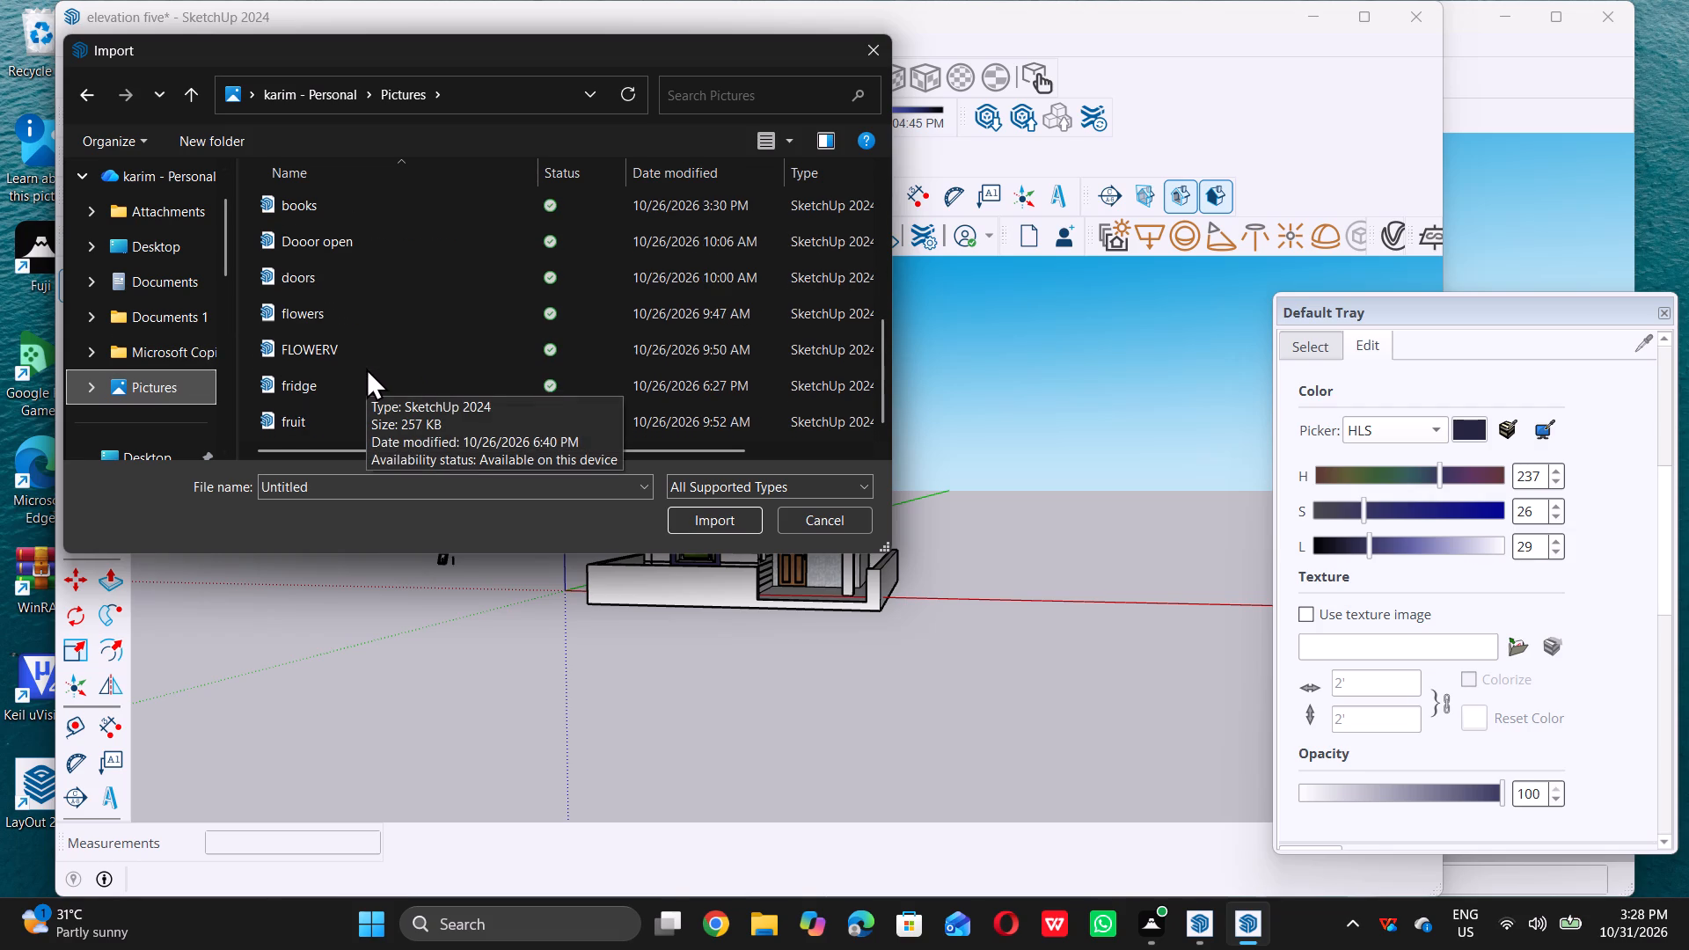
{"action": "scroll", "coordinate": [366, 368], "scroll_direction": "up", "scroll_amount": 2}
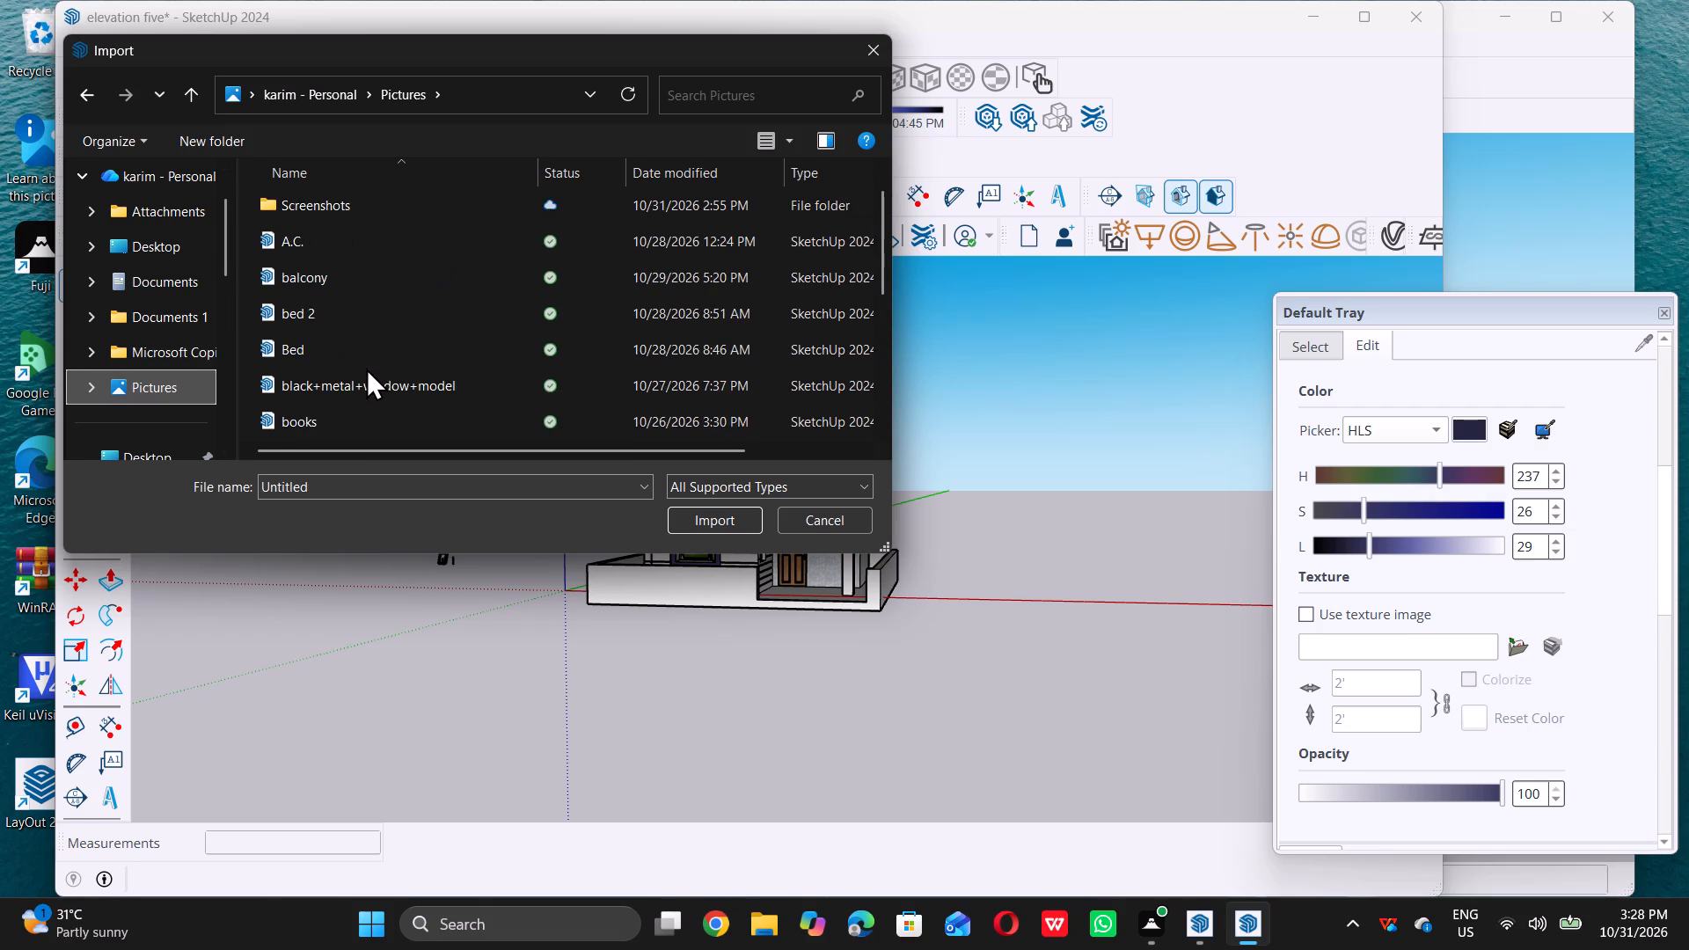
{"action": "scroll", "coordinate": [366, 368], "scroll_direction": "up", "scroll_amount": 1}
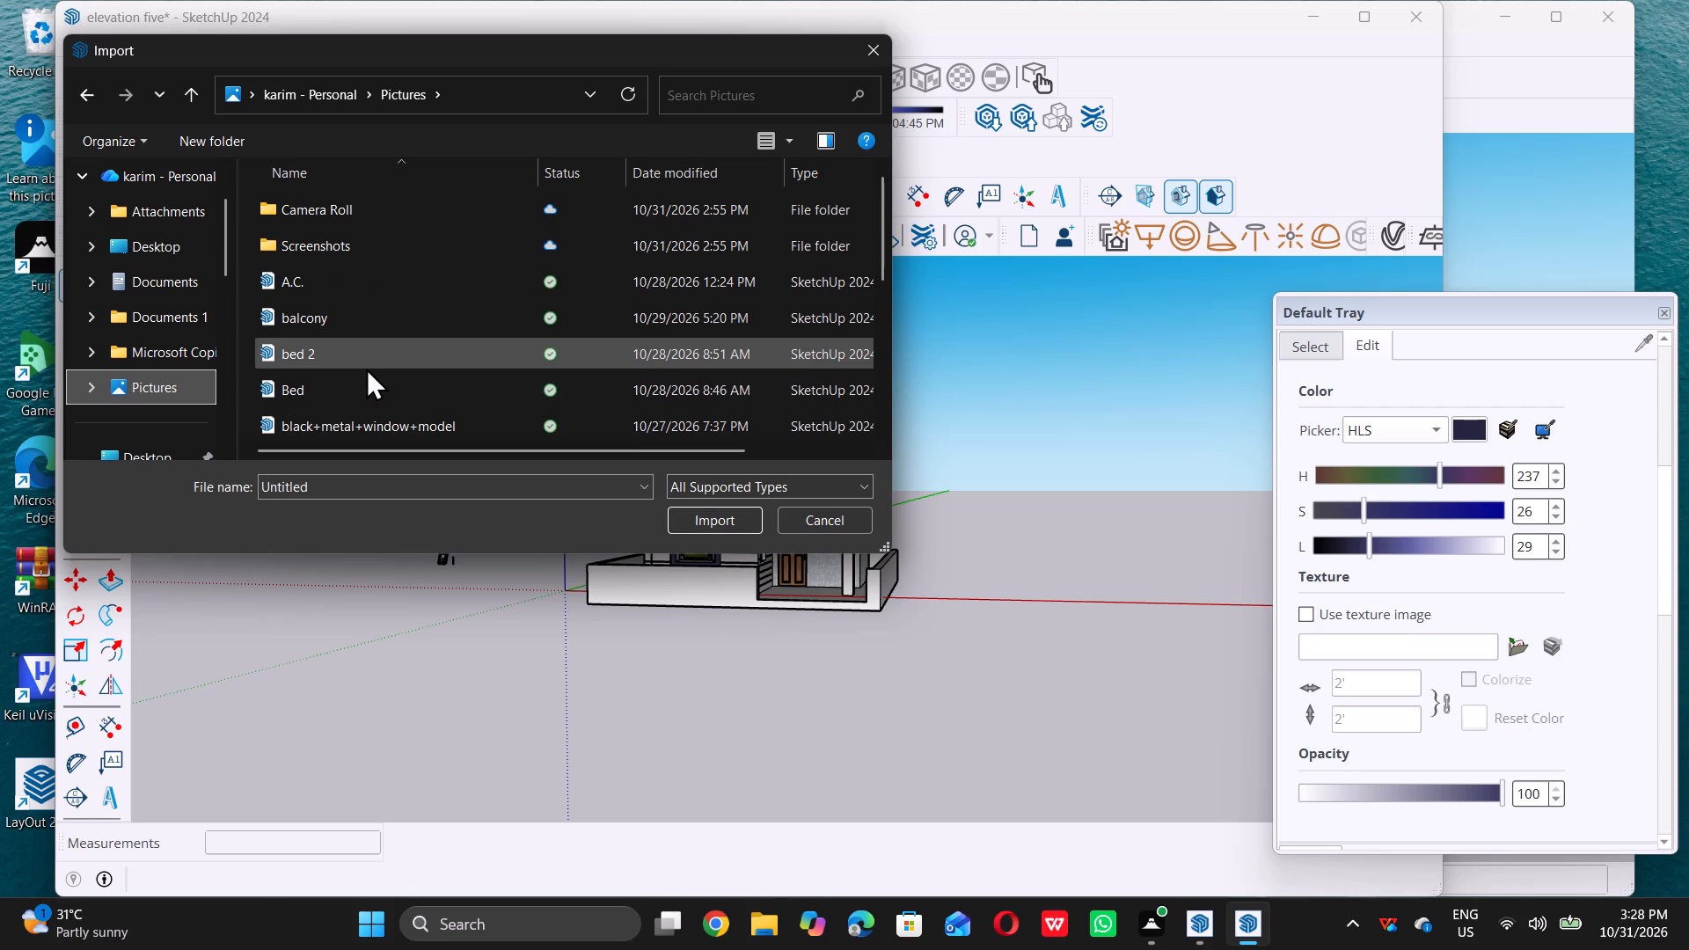
{"action": "scroll", "coordinate": [366, 368], "scroll_direction": "up", "scroll_amount": 7}
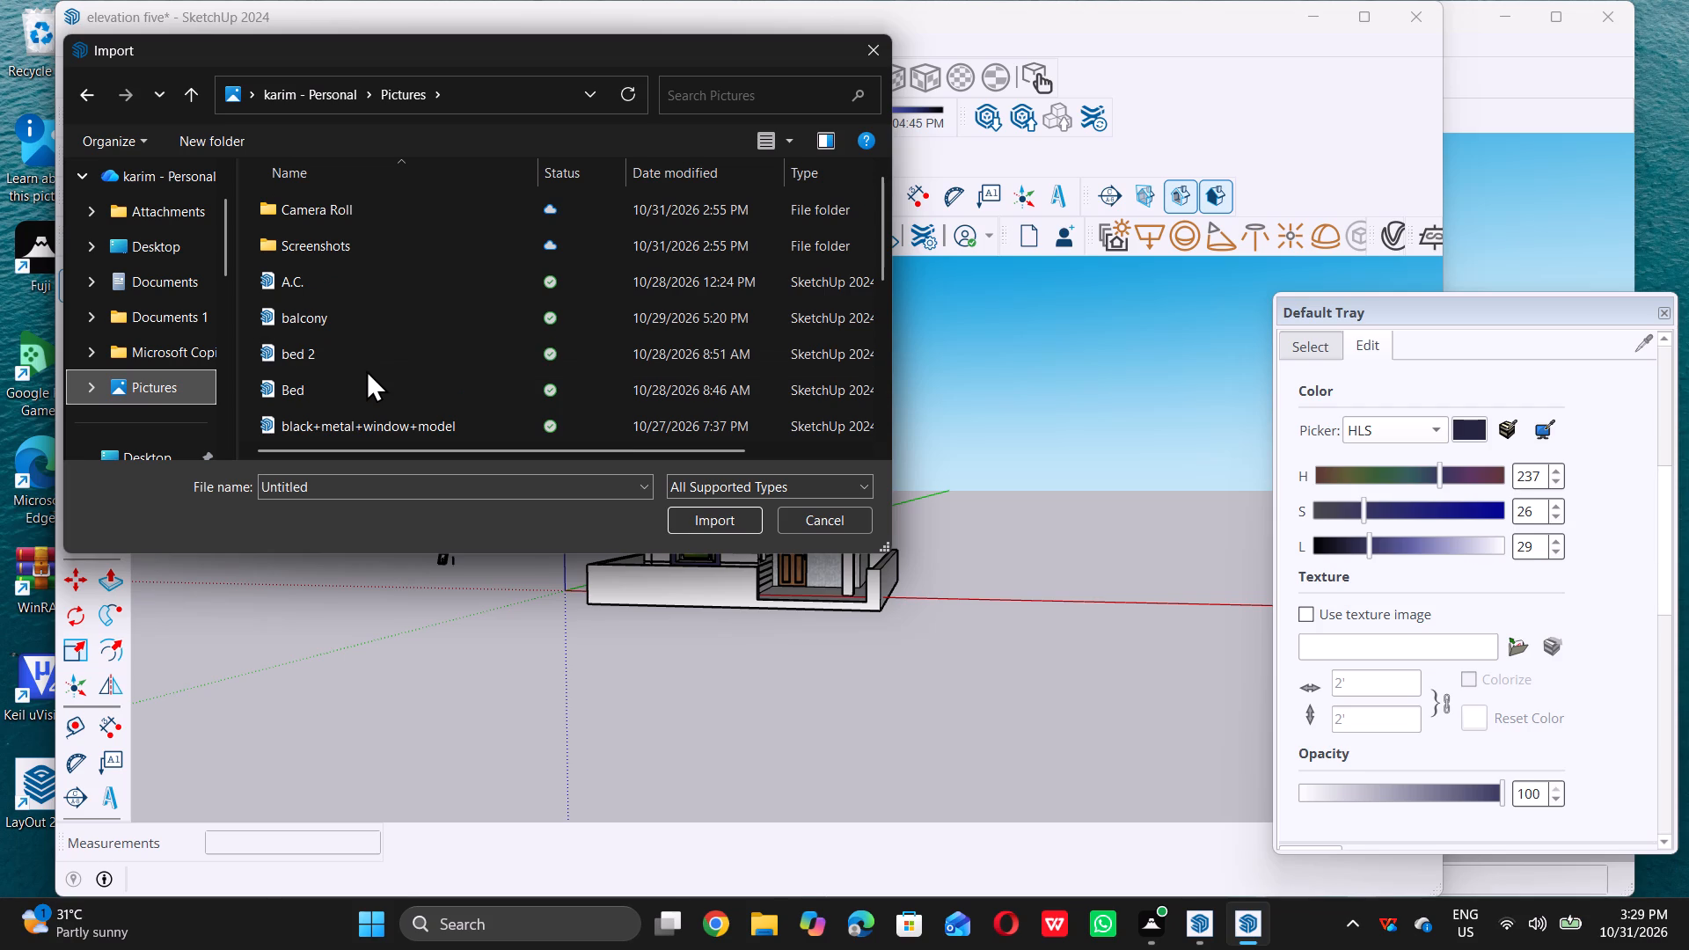
{"action": "scroll", "coordinate": [366, 369], "scroll_direction": "down", "scroll_amount": 2}
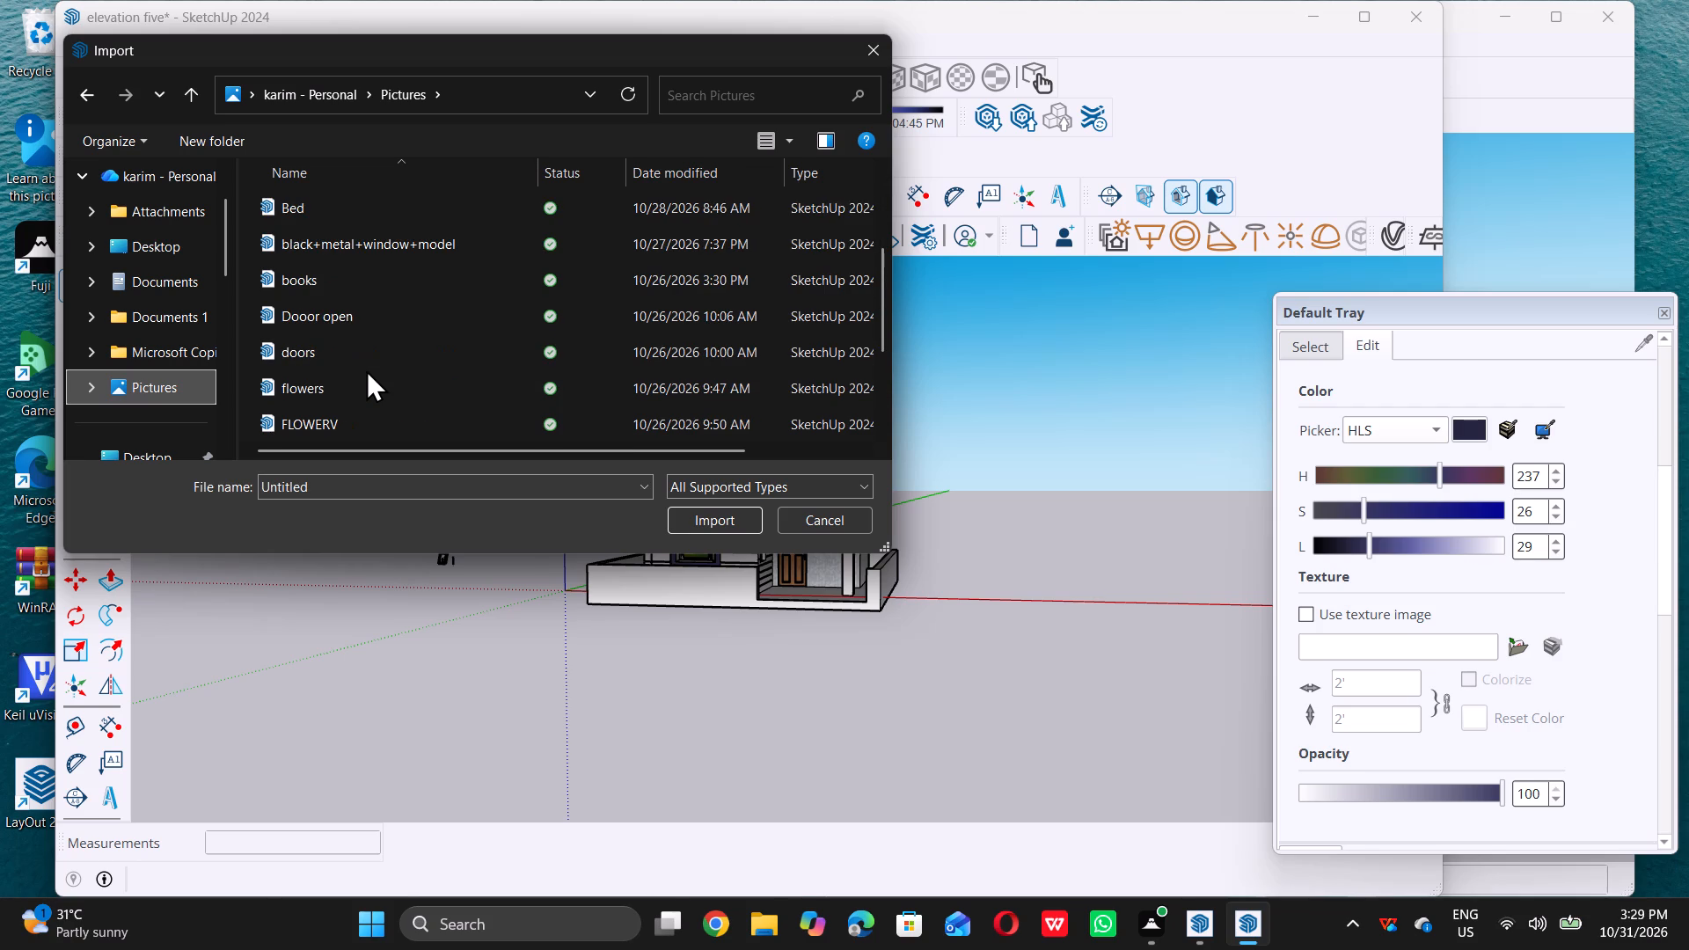
{"action": "scroll", "coordinate": [366, 369], "scroll_direction": "down", "scroll_amount": 4}
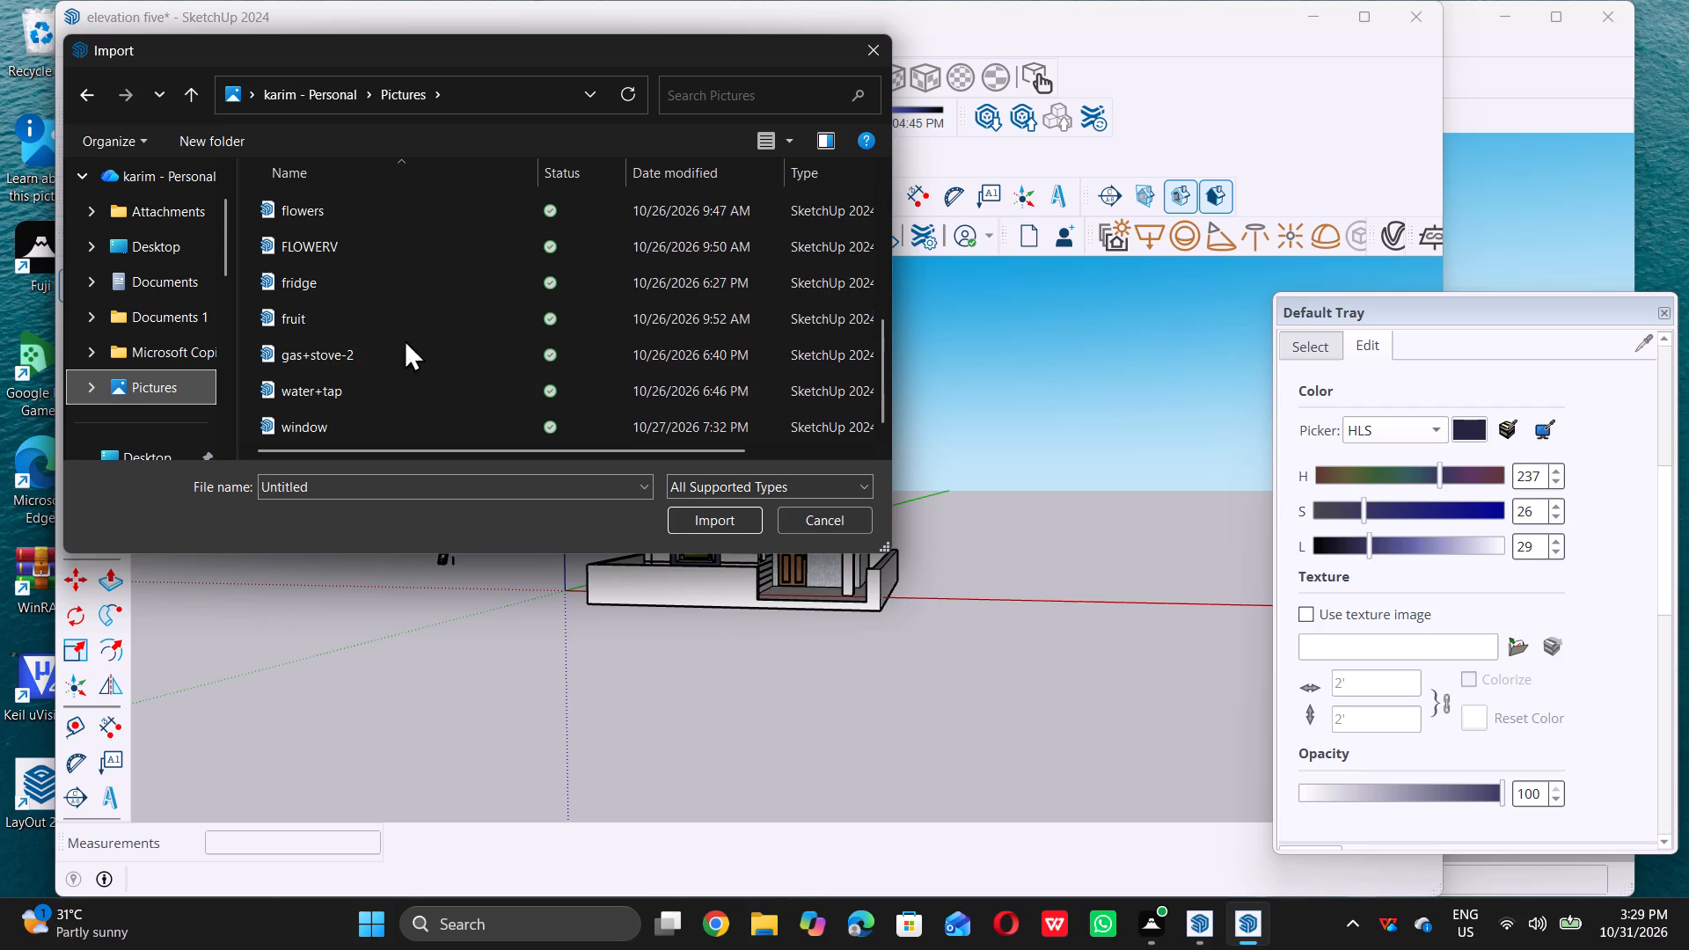
{"action": "scroll", "coordinate": [397, 348], "scroll_direction": "down", "scroll_amount": 9}
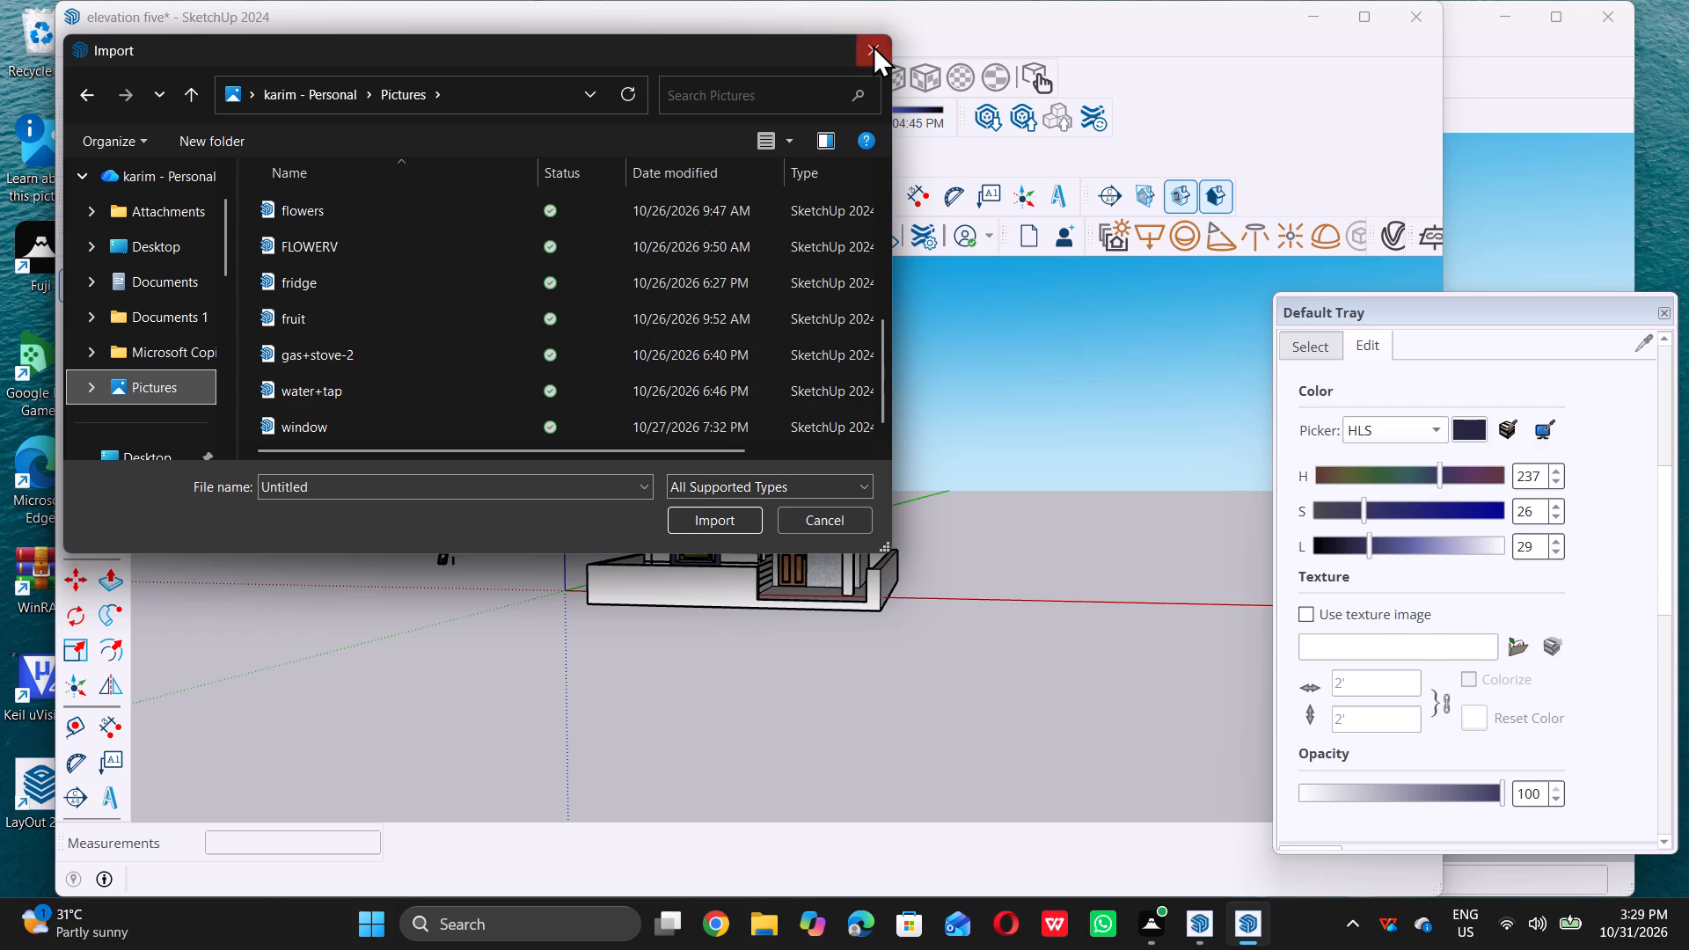
{"action": "double_click", "coordinate": [873, 55]}
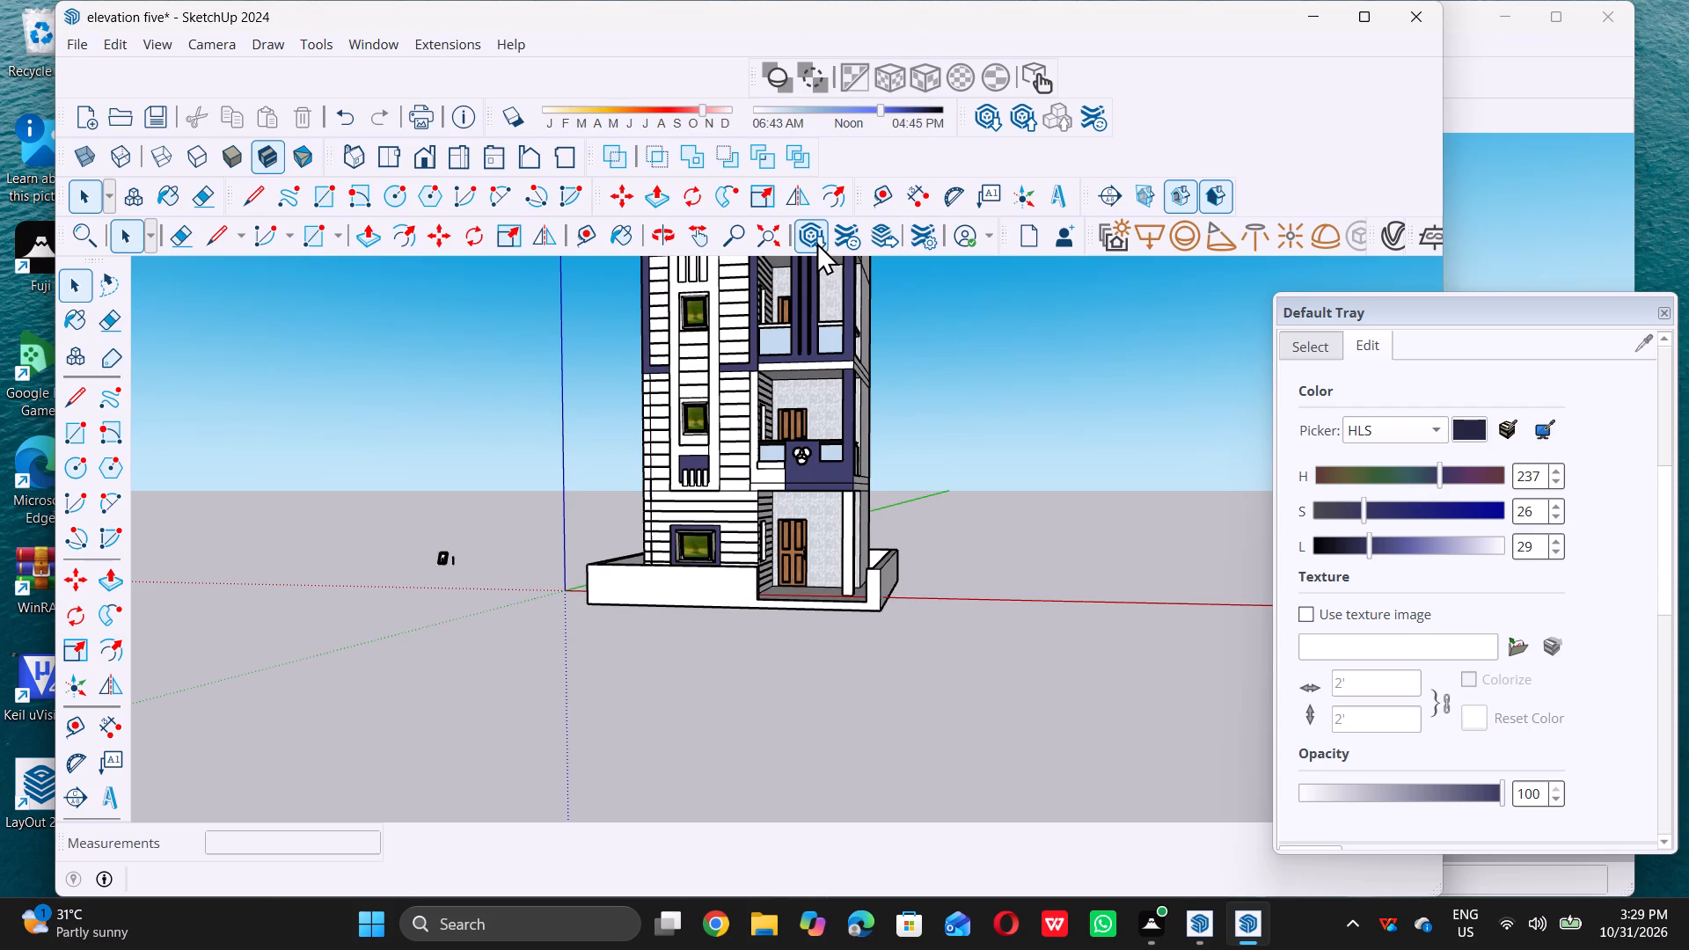
Search 3D Warehouse for "gate".
{"action": "left_click", "coordinate": [816, 237]}
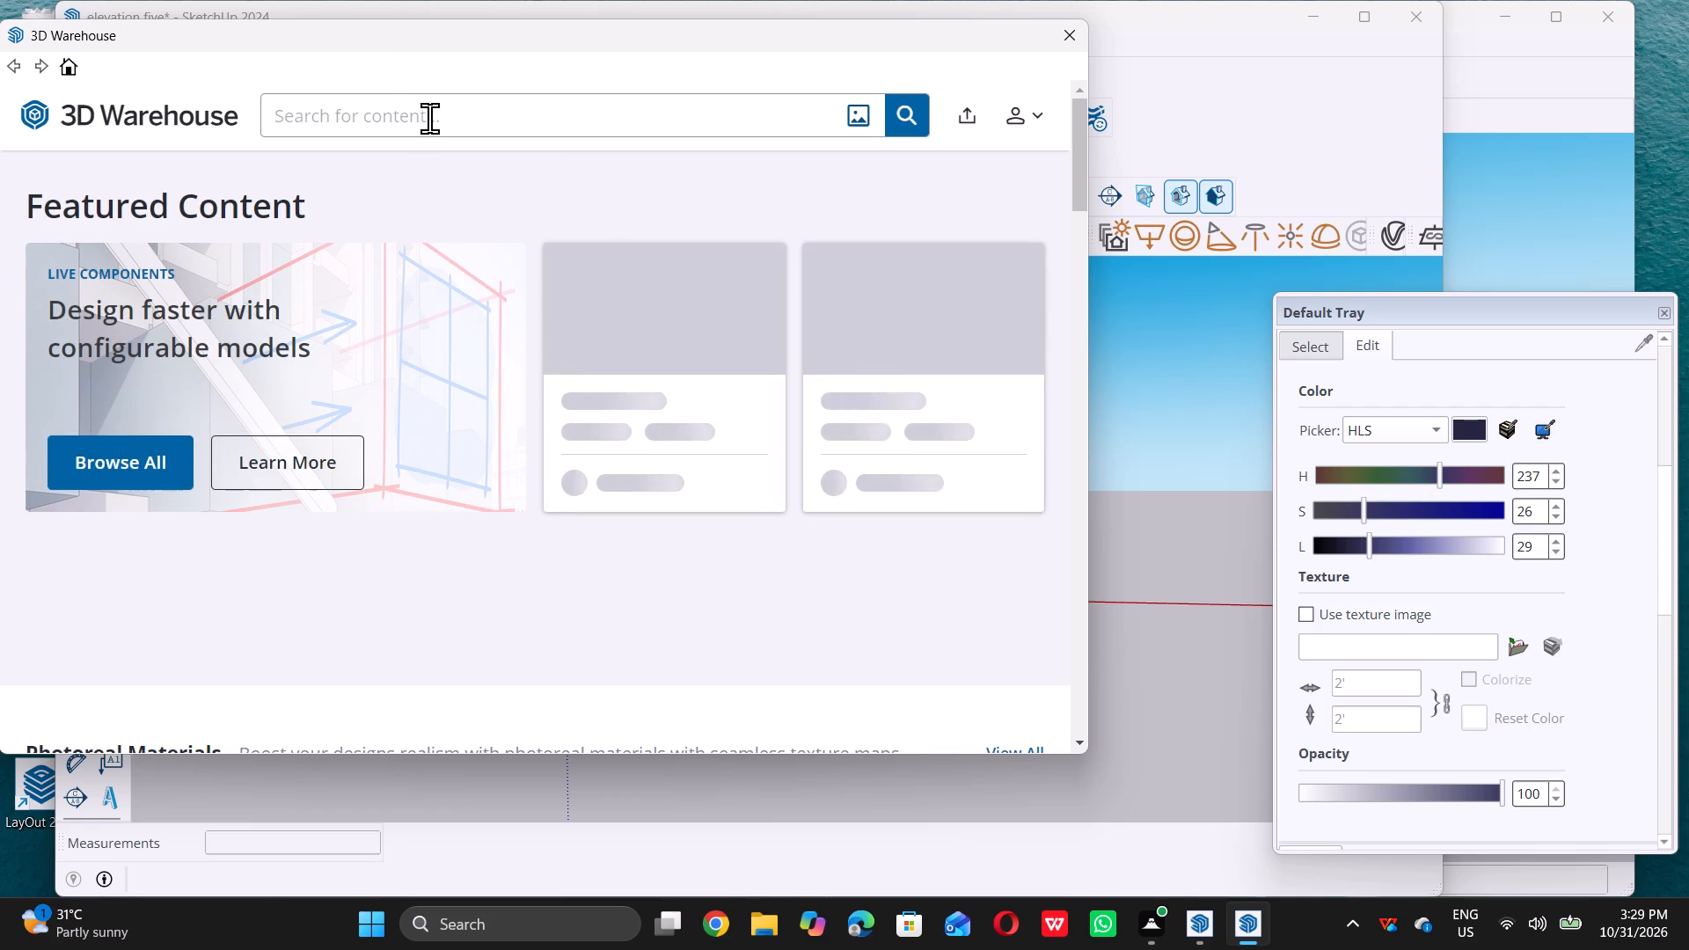
{"action": "left_click", "coordinate": [419, 113]}
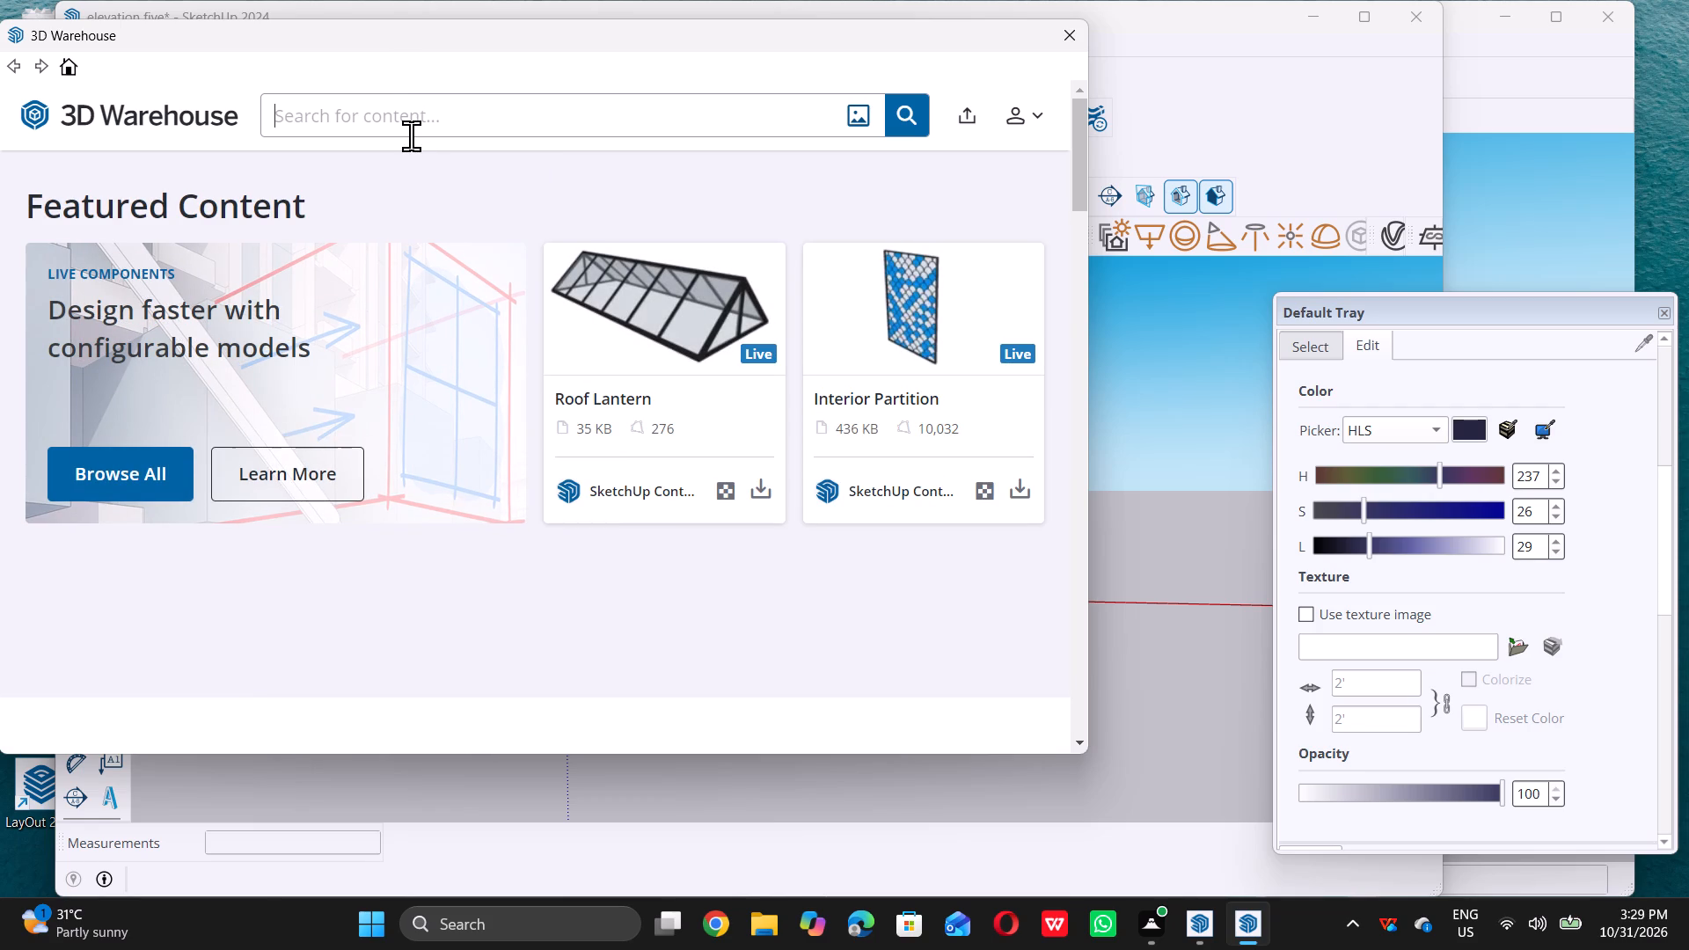
{"action": "type", "text": "gate"}
{"action": "key", "text": "Return"}
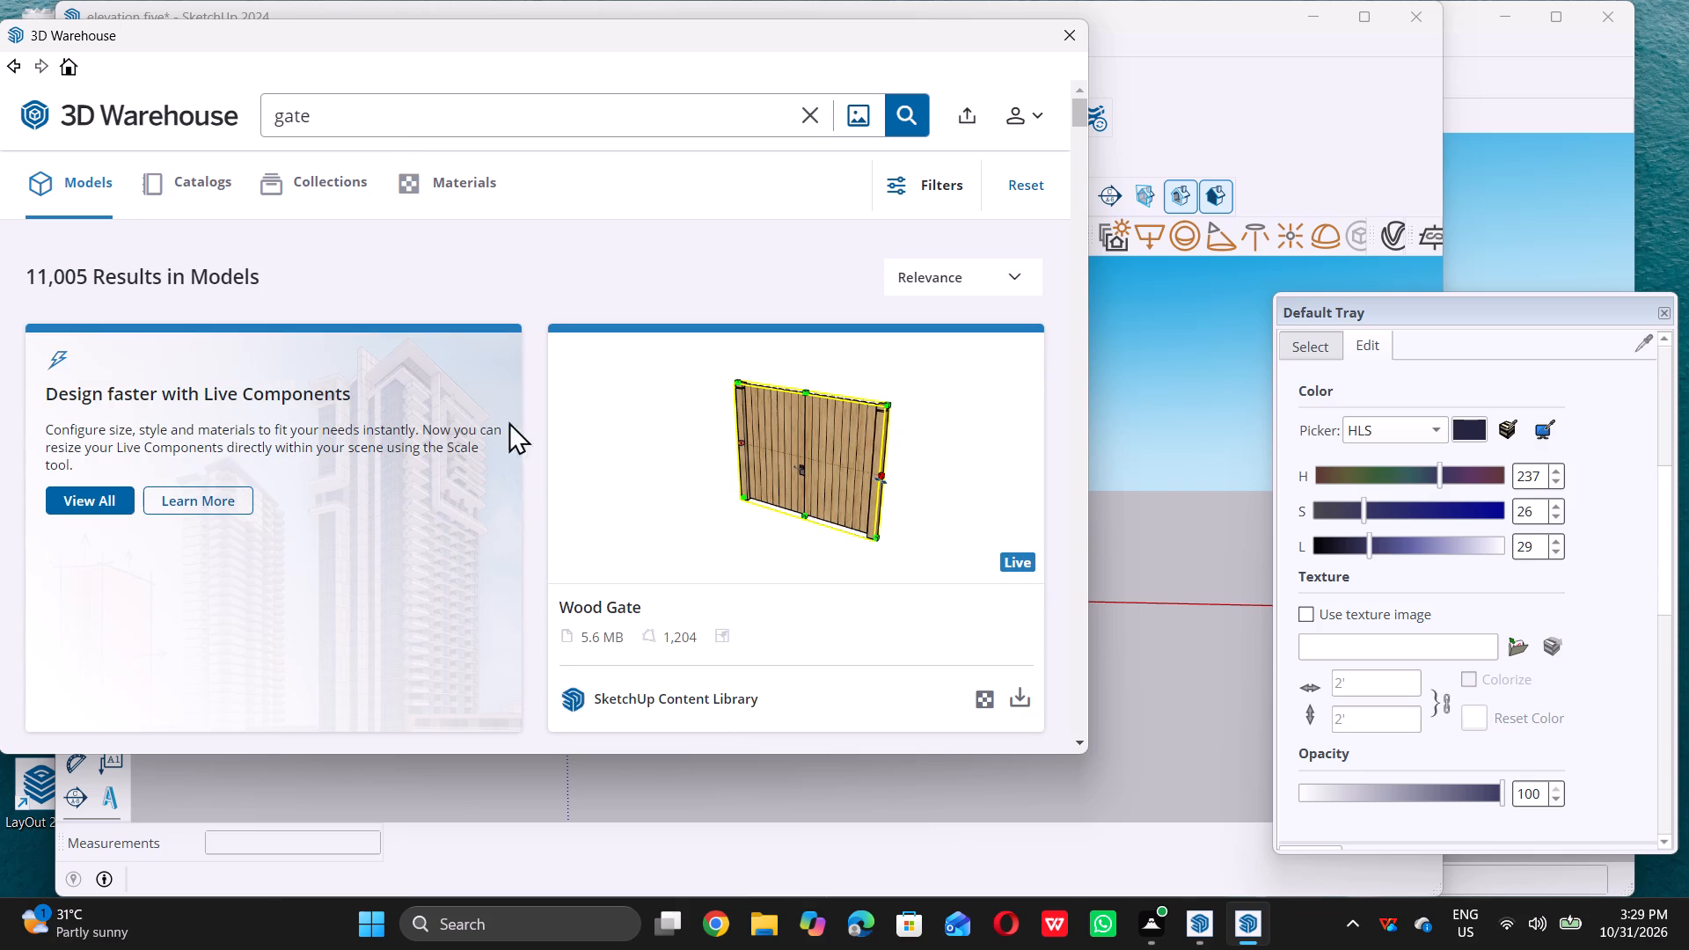
Download the "Gate 1" model with the dark grey frame and orange slatted panels from the gate results.
{"action": "scroll", "coordinate": [623, 598], "scroll_direction": "down", "scroll_amount": 2}
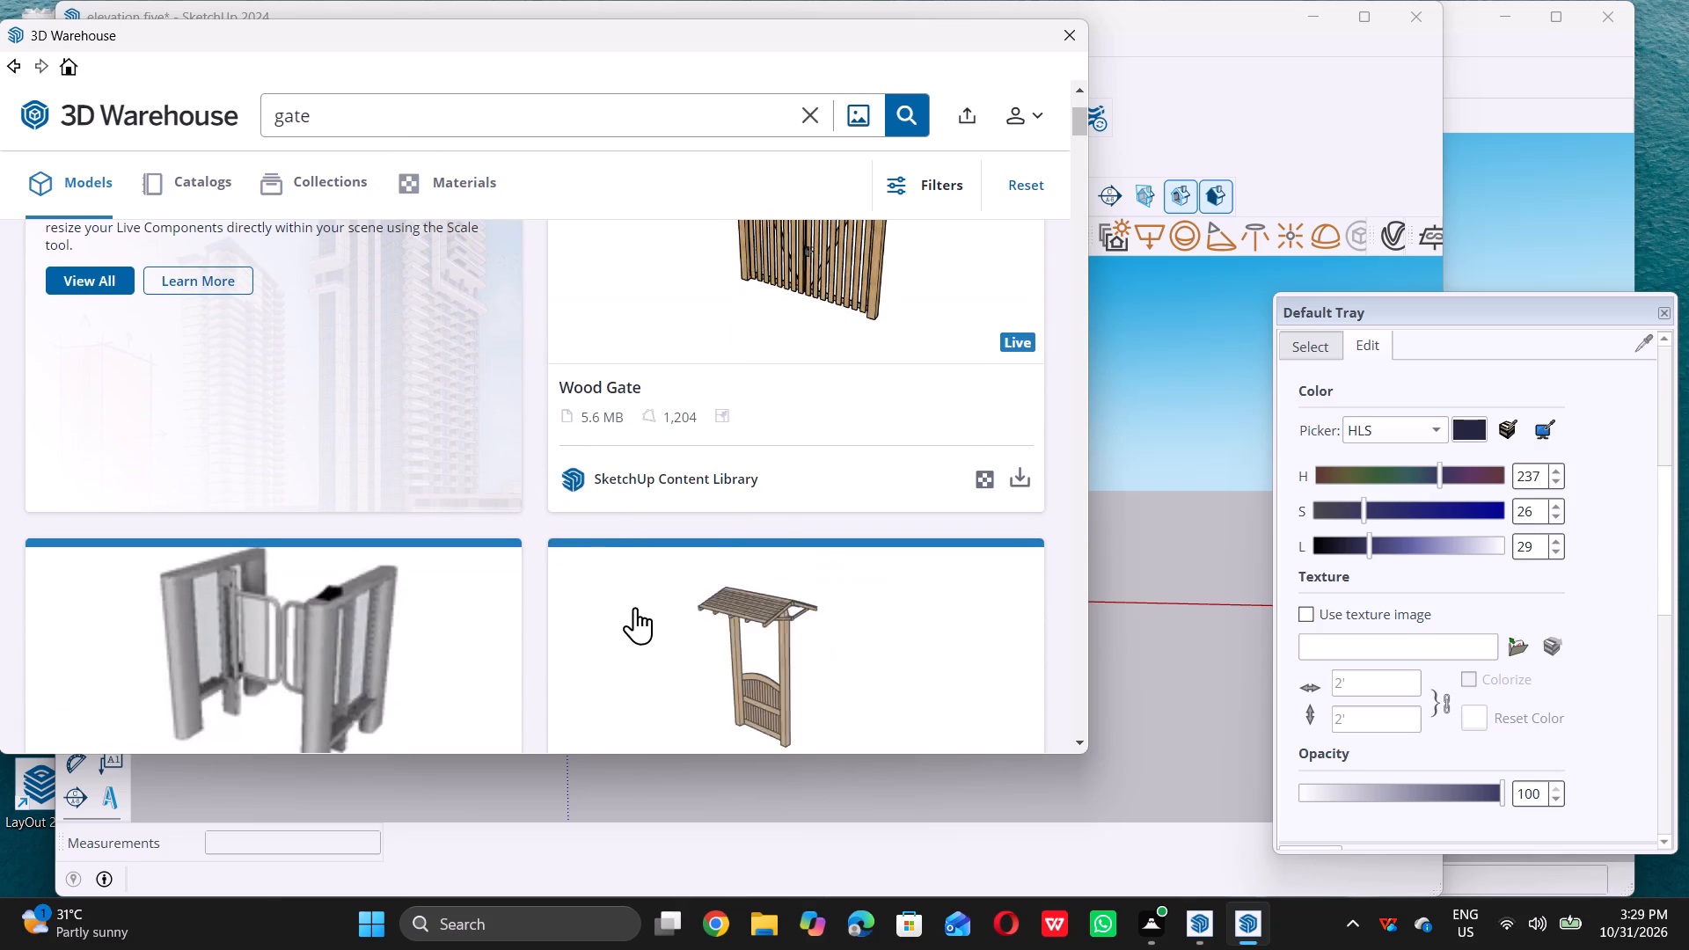
{"action": "scroll", "coordinate": [636, 604], "scroll_direction": "up", "scroll_amount": 3}
{"action": "scroll", "coordinate": [669, 670], "scroll_direction": "down", "scroll_amount": 10}
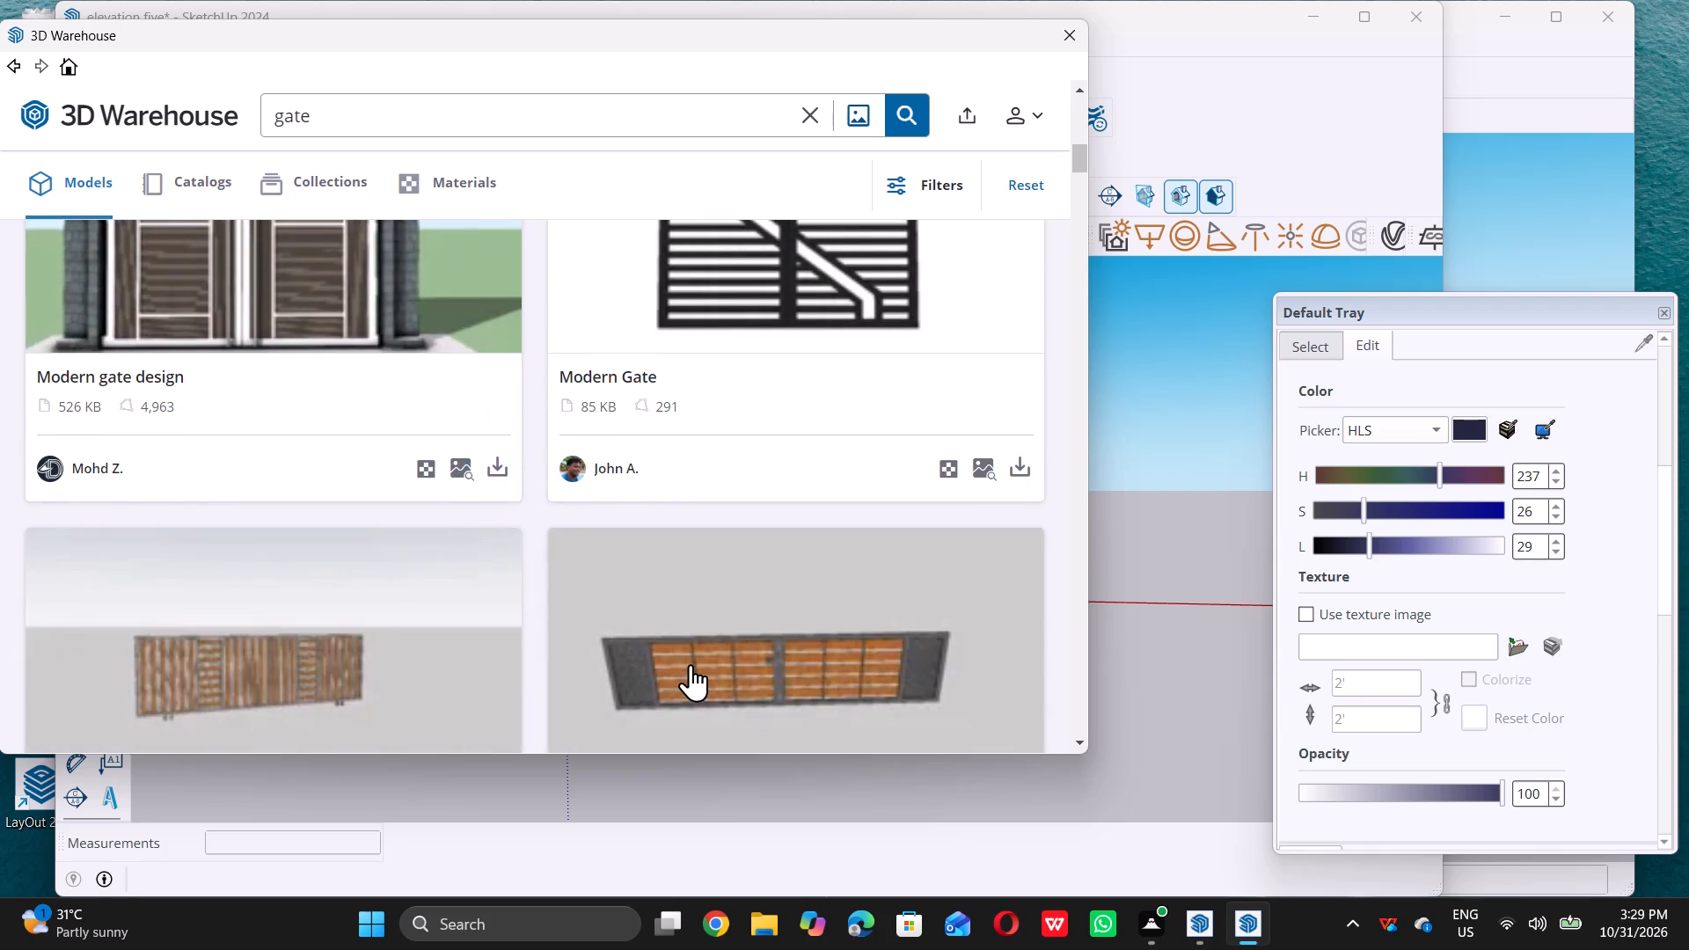
{"action": "scroll", "coordinate": [691, 664], "scroll_direction": "up", "scroll_amount": 2}
{"action": "scroll", "coordinate": [691, 664], "scroll_direction": "down", "scroll_amount": 4}
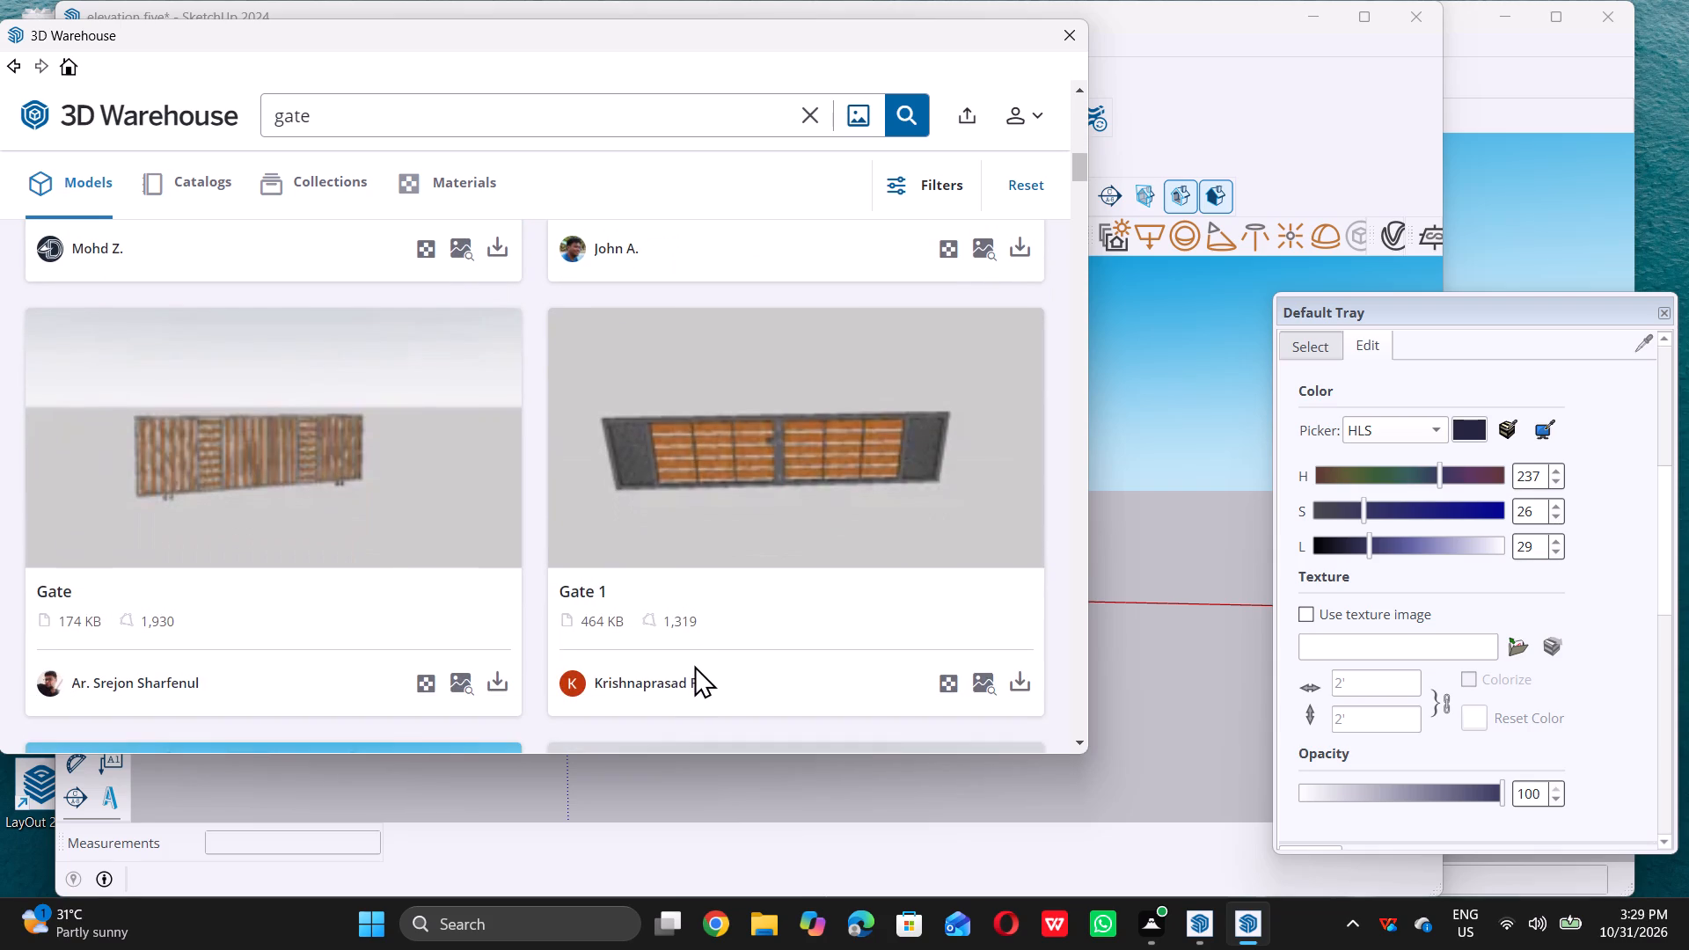
{"action": "scroll", "coordinate": [696, 661], "scroll_direction": "down", "scroll_amount": 5}
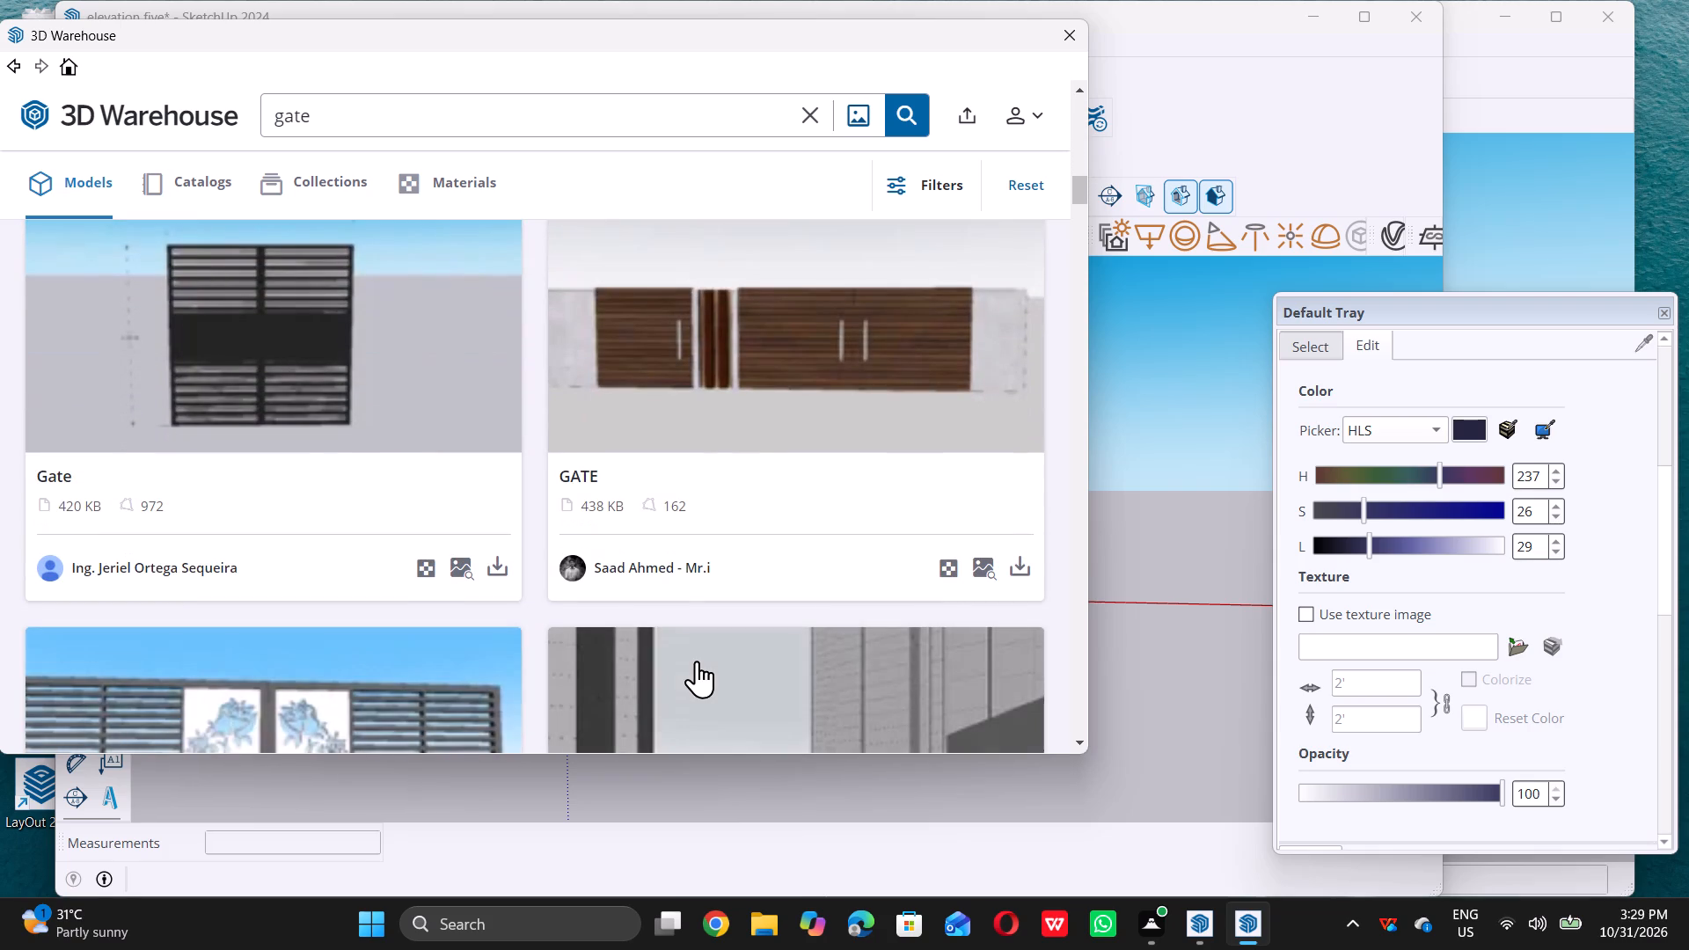
{"action": "scroll", "coordinate": [702, 657], "scroll_direction": "down", "scroll_amount": 9}
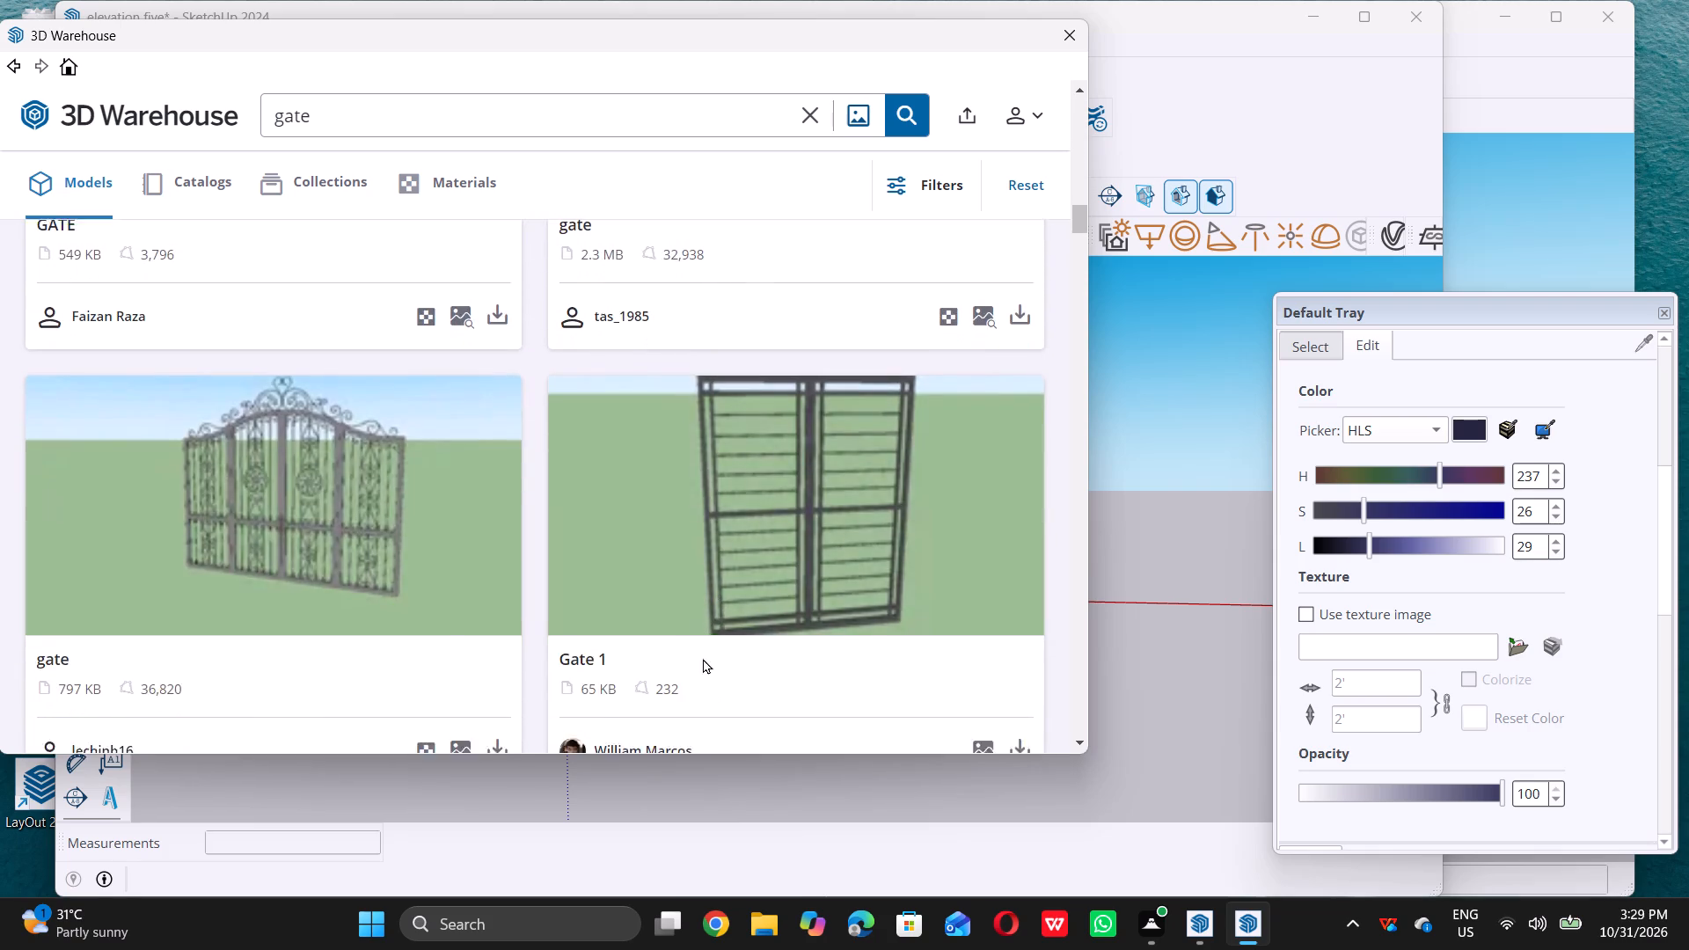
{"action": "scroll", "coordinate": [703, 658], "scroll_direction": "down", "scroll_amount": 7}
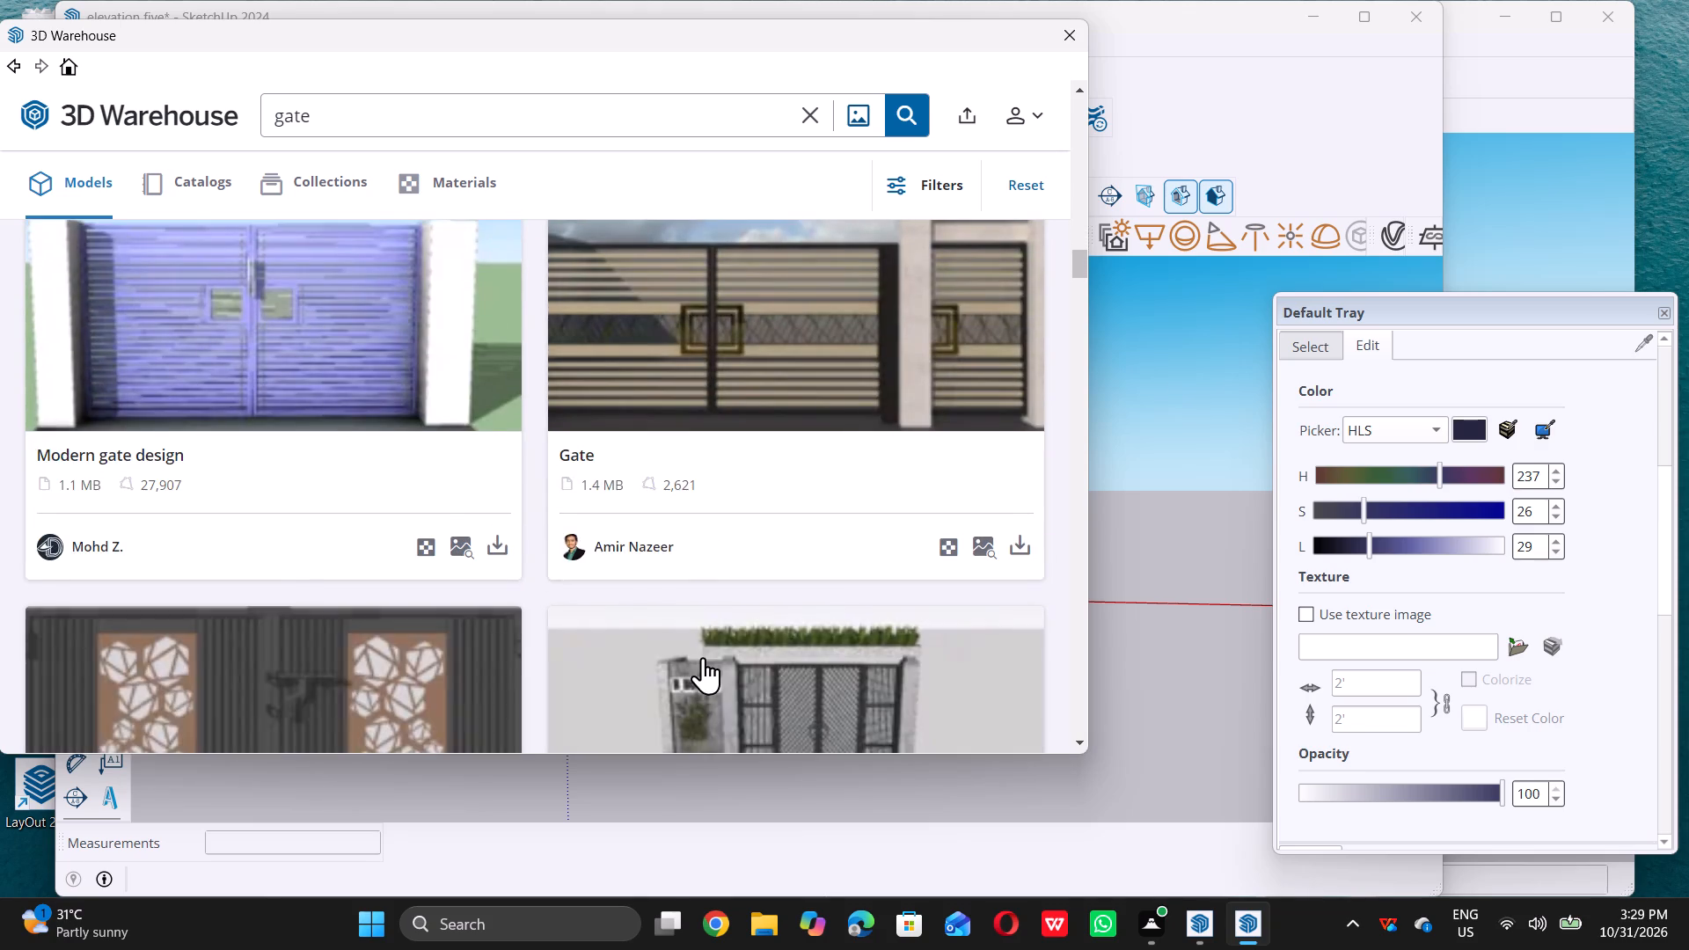
{"action": "scroll", "coordinate": [703, 657], "scroll_direction": "up", "scroll_amount": 5}
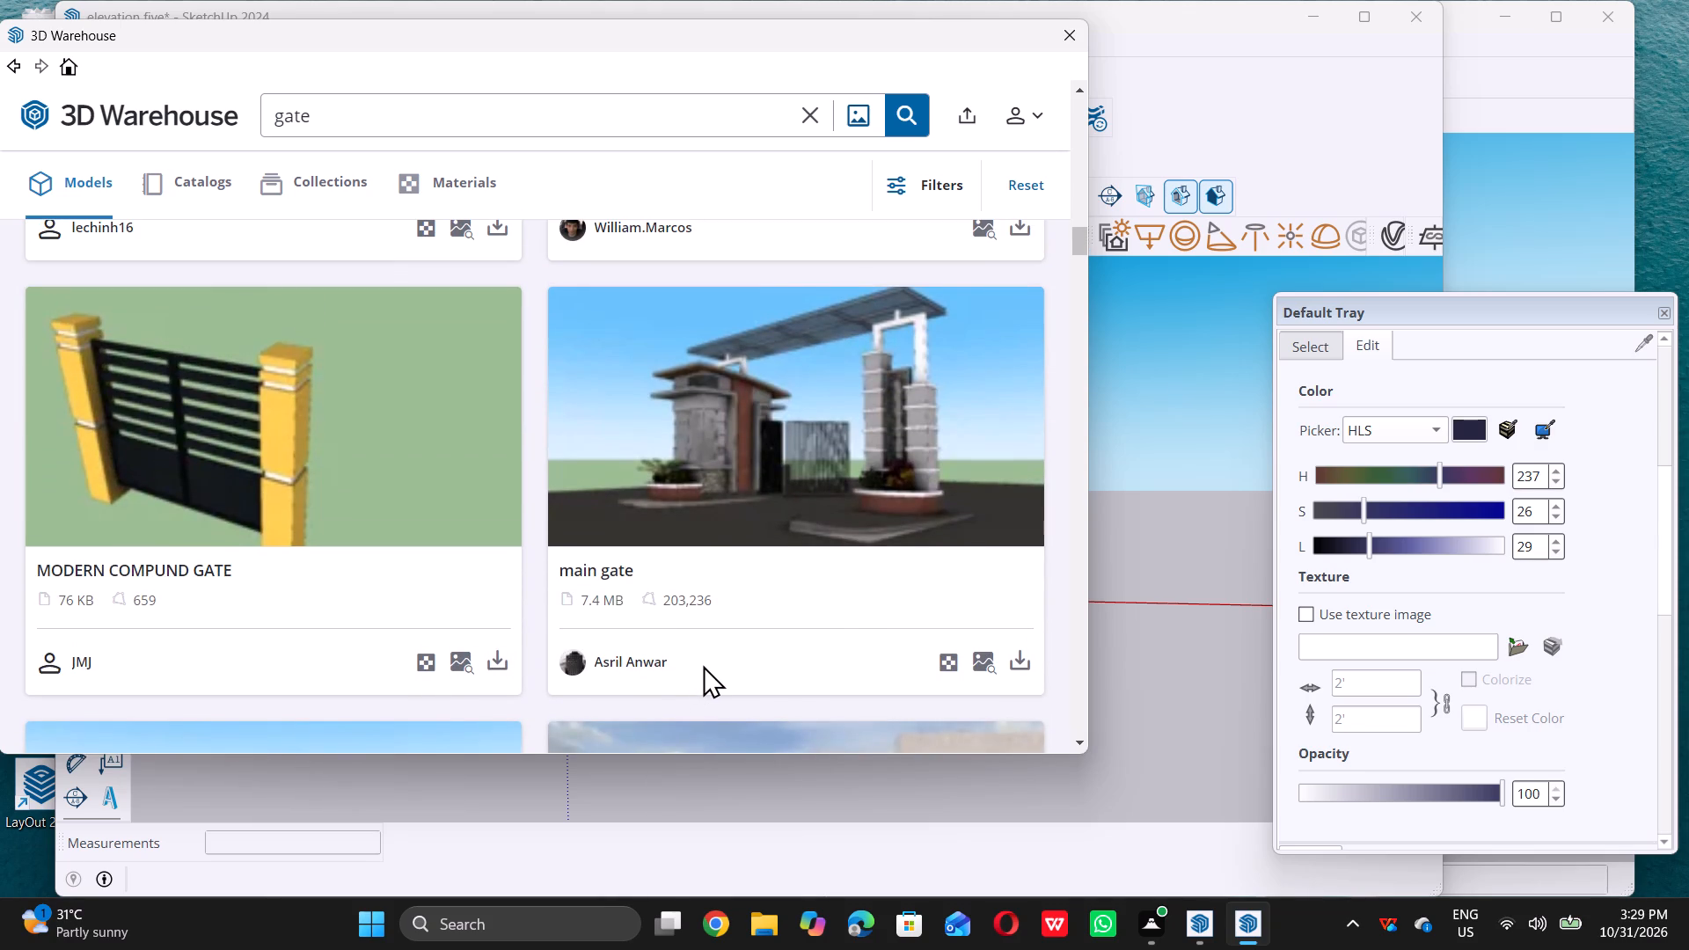
{"action": "scroll", "coordinate": [702, 665], "scroll_direction": "down", "scroll_amount": 6}
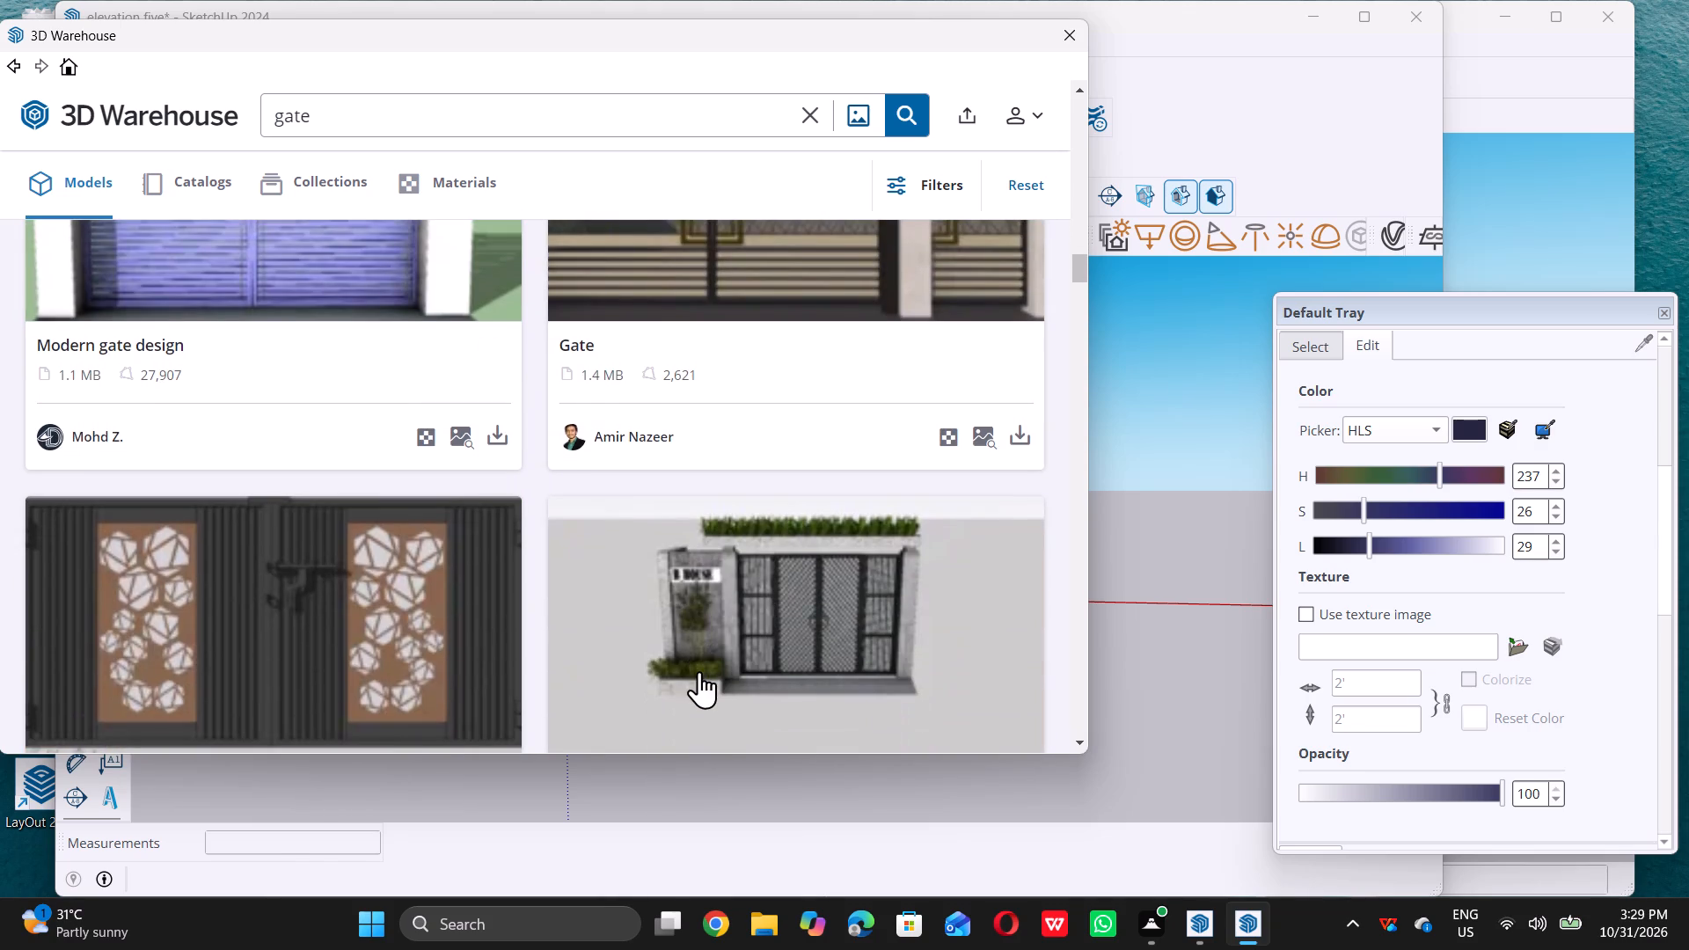
{"action": "scroll", "coordinate": [699, 667], "scroll_direction": "down", "scroll_amount": 13}
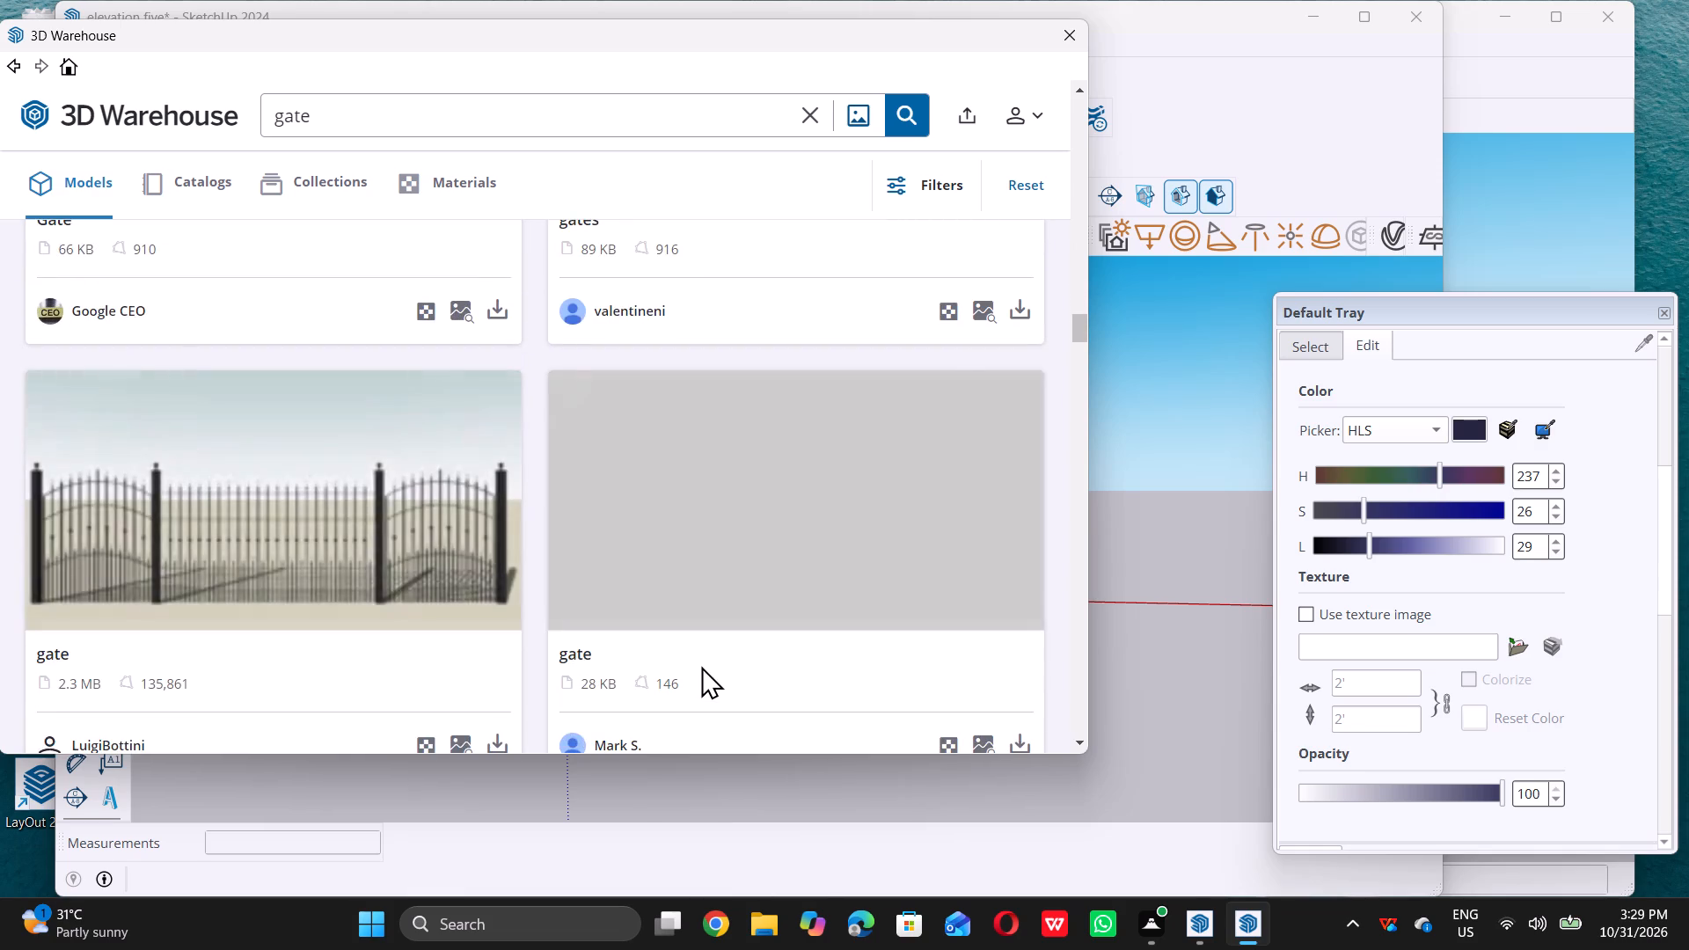
{"action": "scroll", "coordinate": [701, 666], "scroll_direction": "up", "scroll_amount": 20}
{"action": "scroll", "coordinate": [701, 666], "scroll_direction": "up", "scroll_amount": 11}
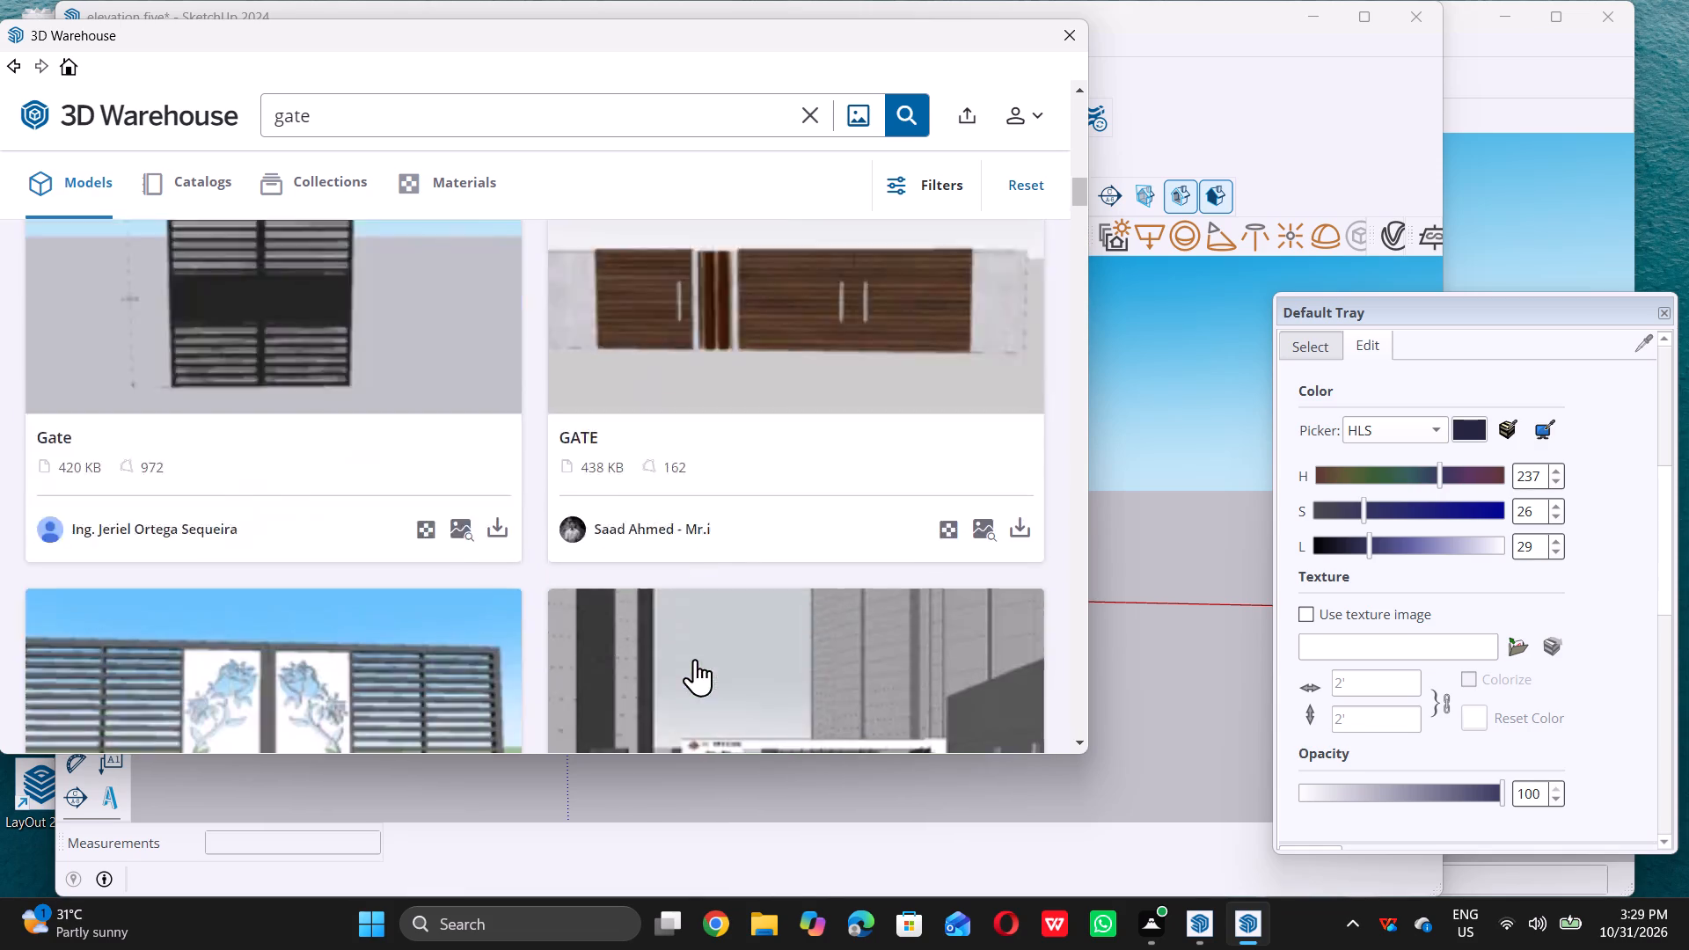
{"action": "scroll", "coordinate": [695, 659], "scroll_direction": "up", "scroll_amount": 12}
{"action": "scroll", "coordinate": [695, 657], "scroll_direction": "down", "scroll_amount": 7}
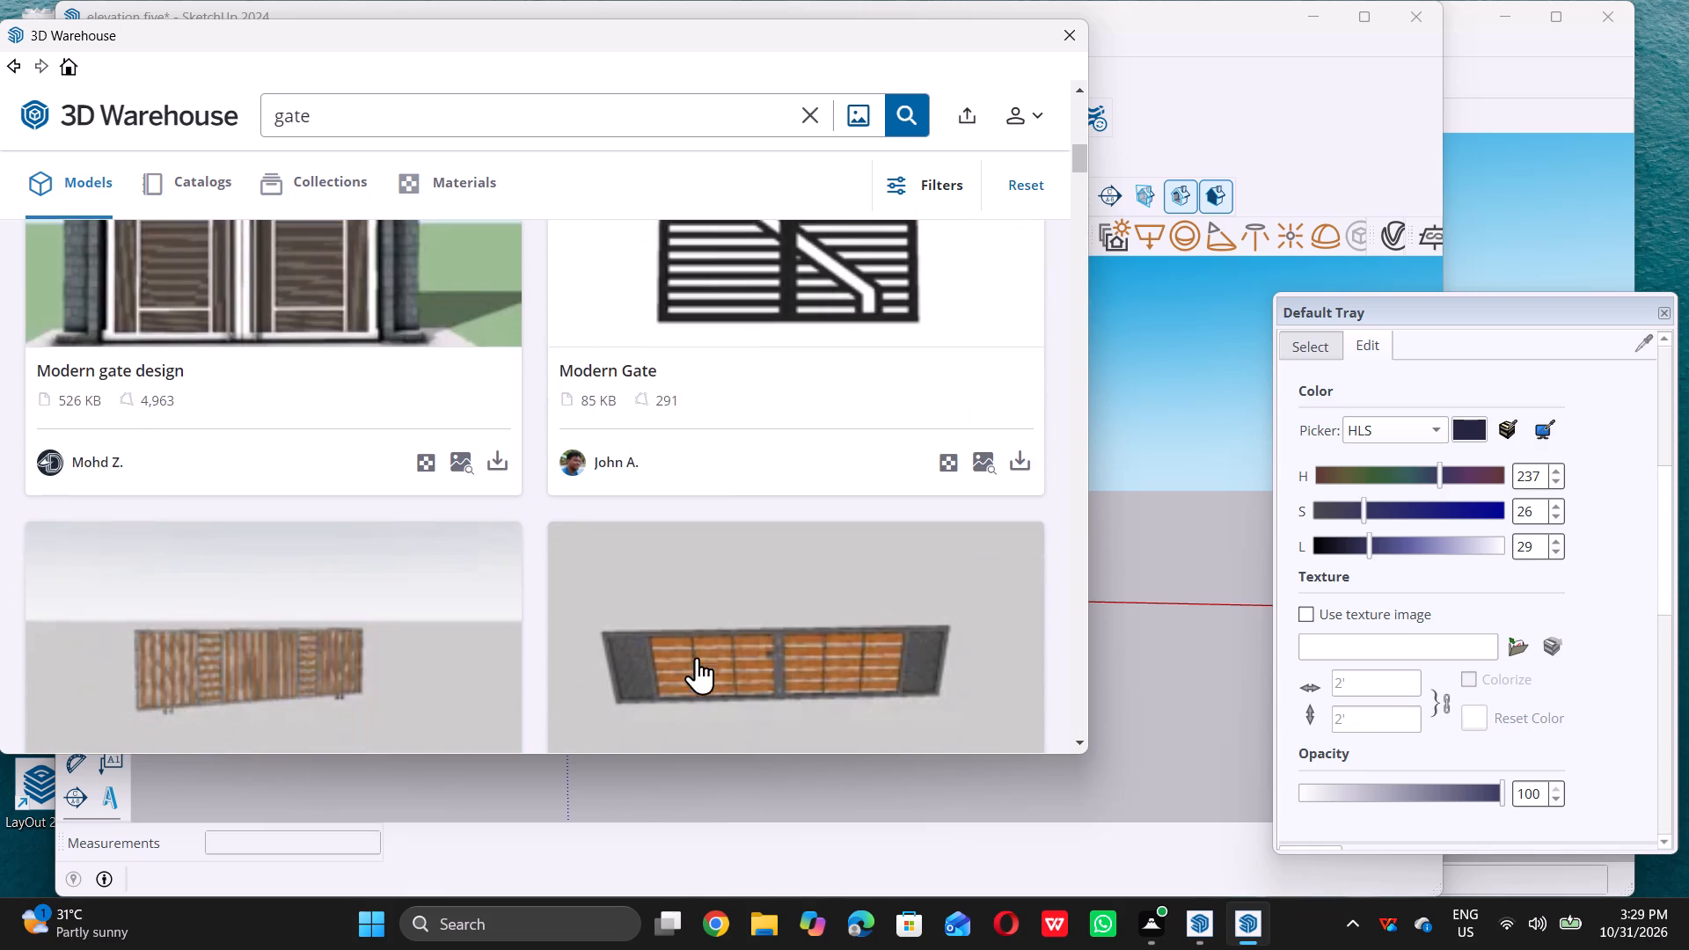
{"action": "scroll", "coordinate": [697, 657], "scroll_direction": "down", "scroll_amount": 2}
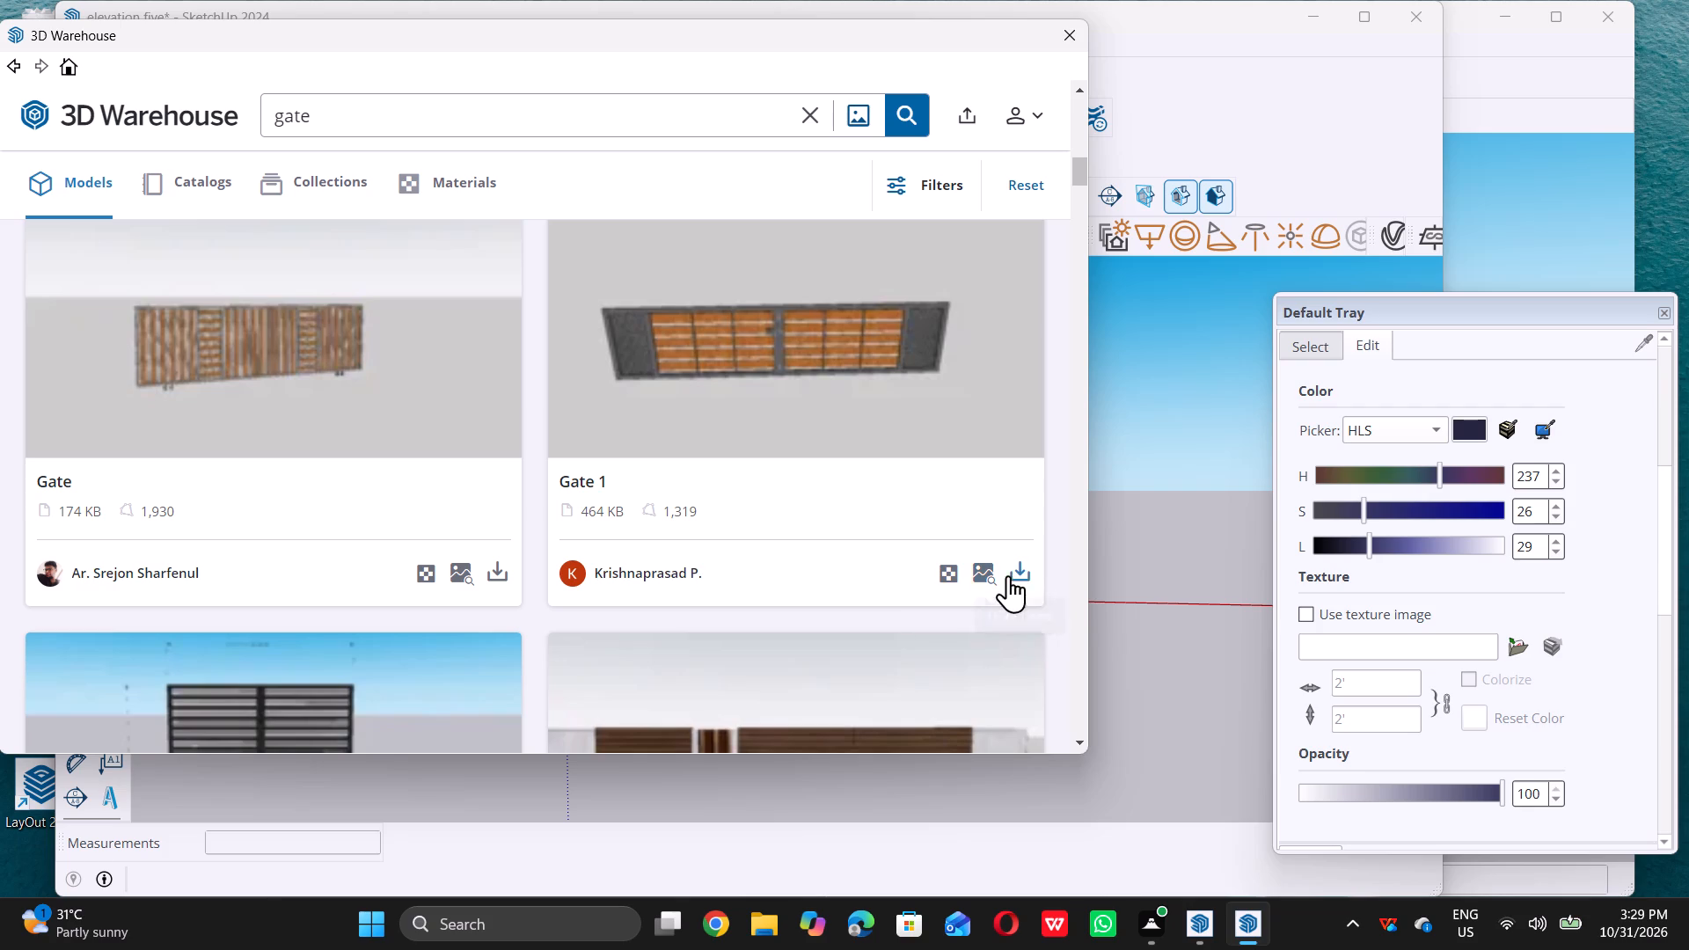
{"action": "left_click", "coordinate": [1018, 571]}
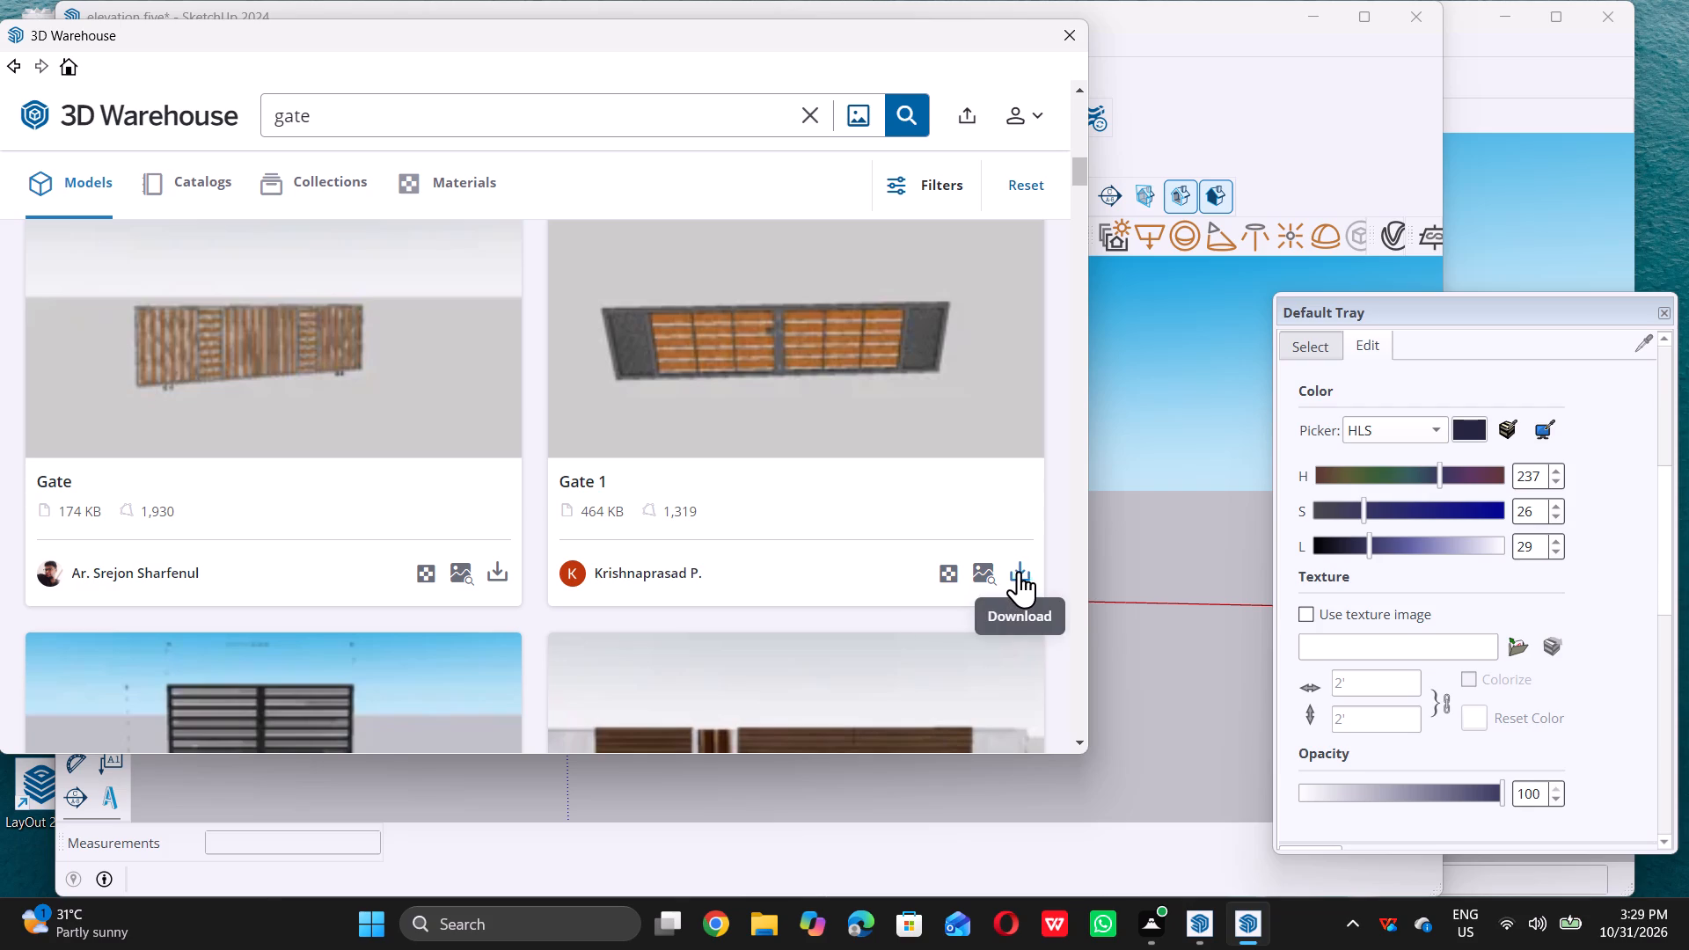
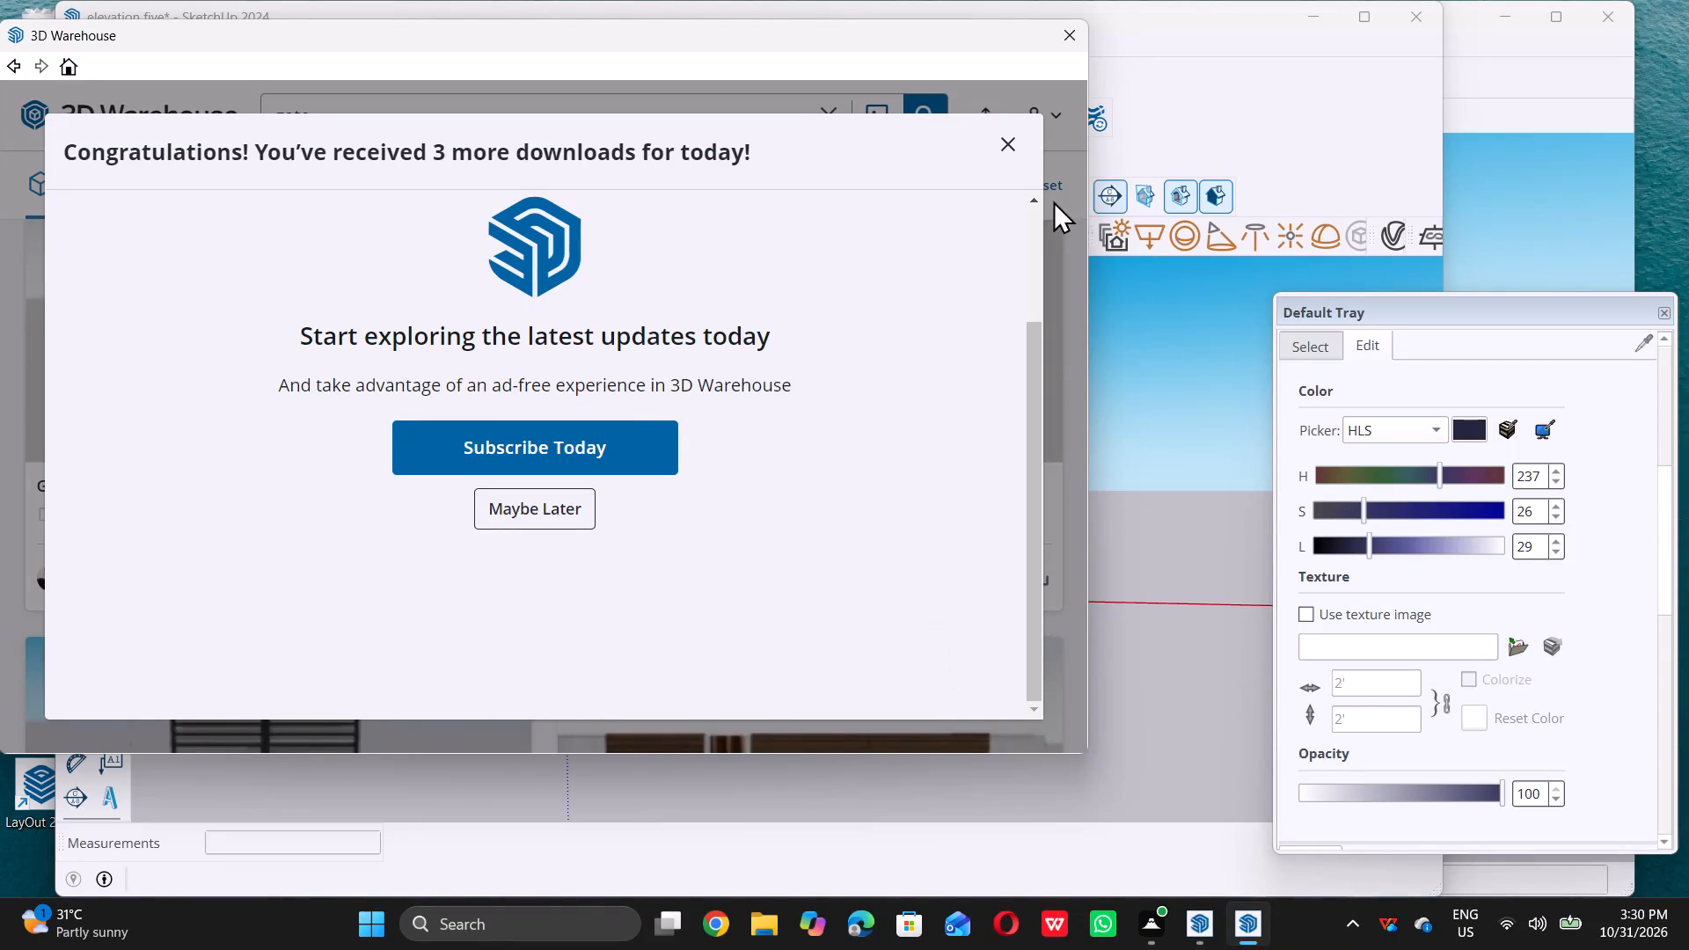
Load "Gate 1" from 3D Warehouse directly into the model and place it on the open ground beside the building.
{"action": "left_click", "coordinate": [1012, 143]}
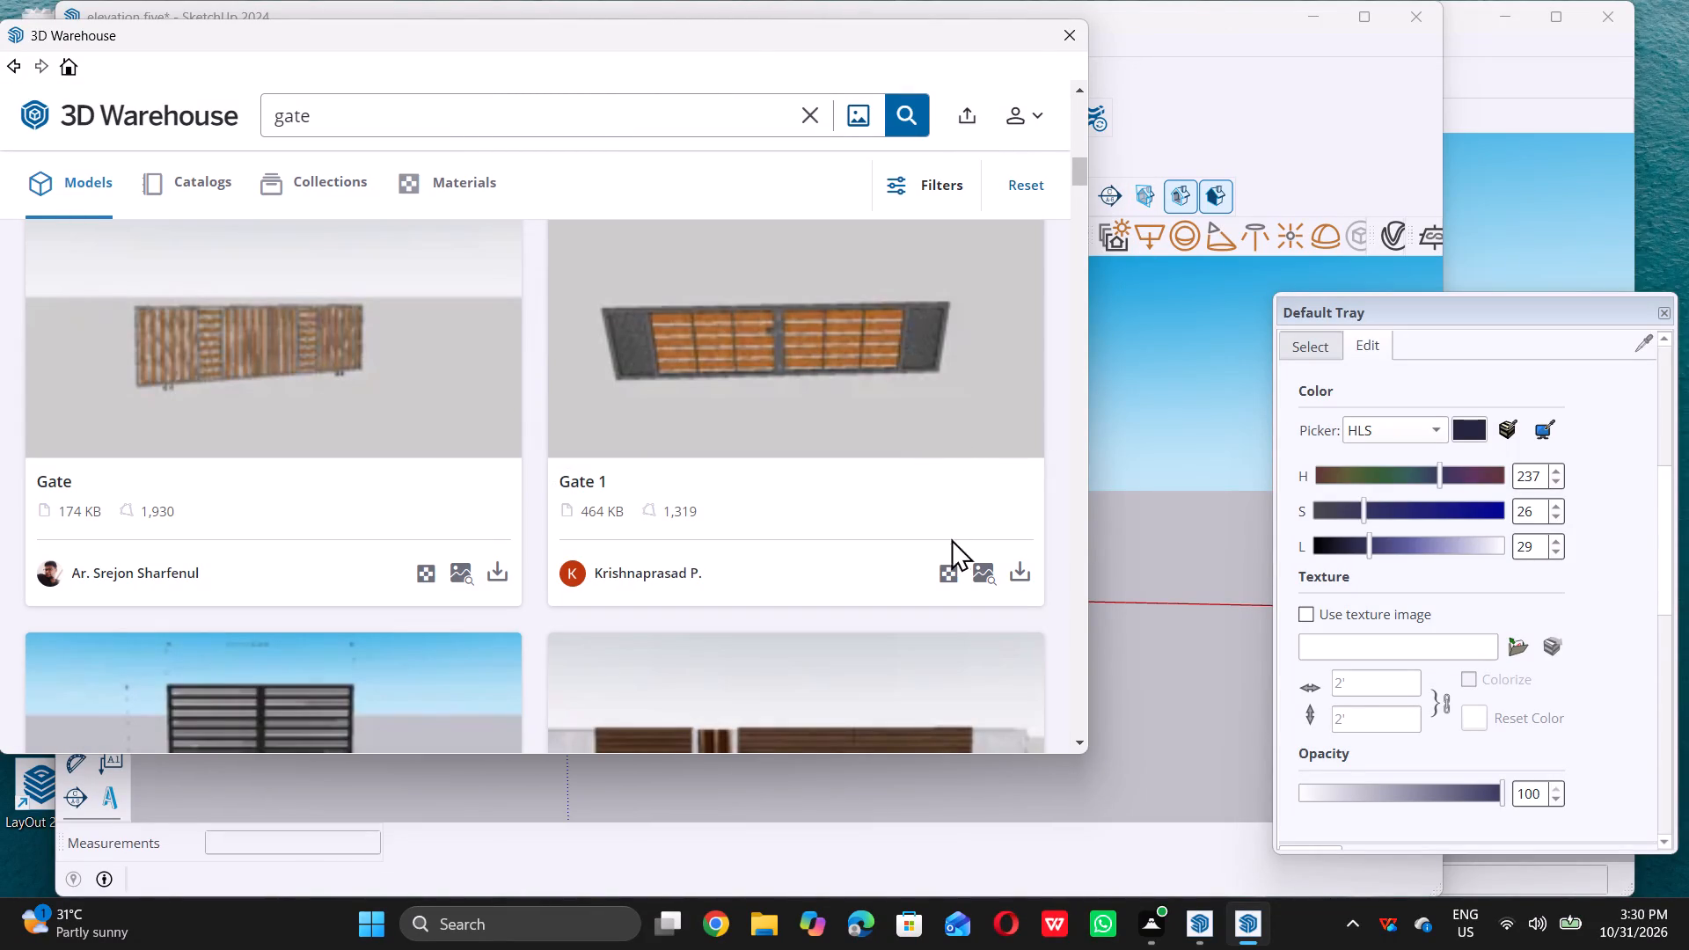
{"action": "left_click", "coordinate": [1019, 573]}
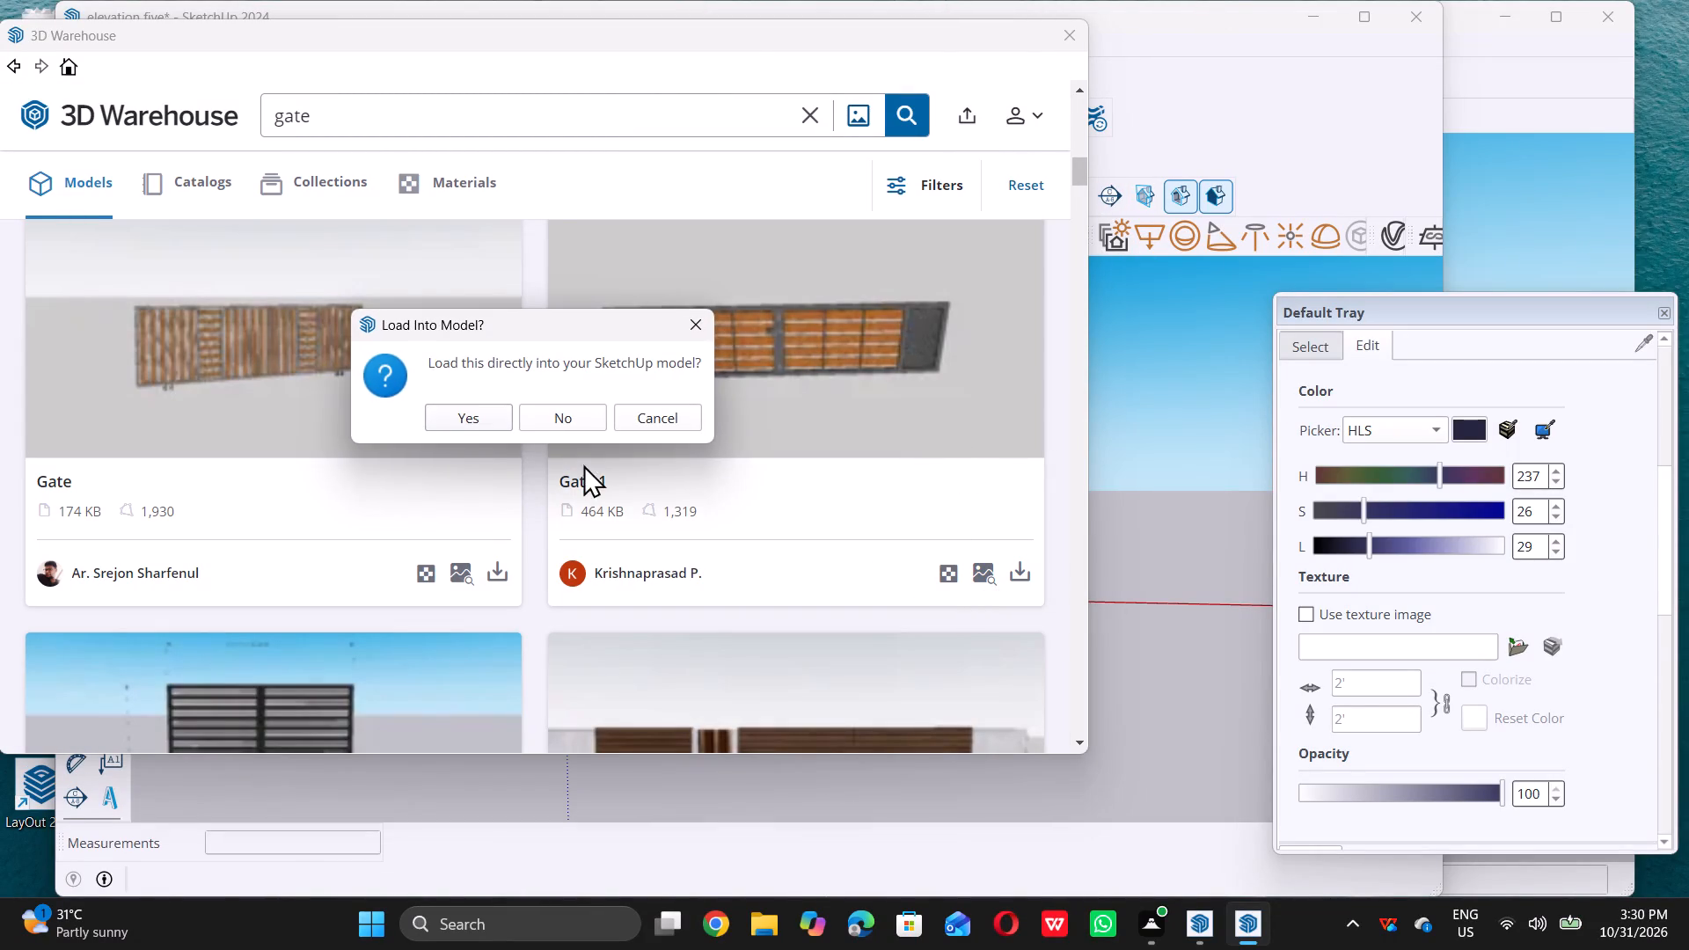
{"action": "left_click", "coordinate": [481, 417]}
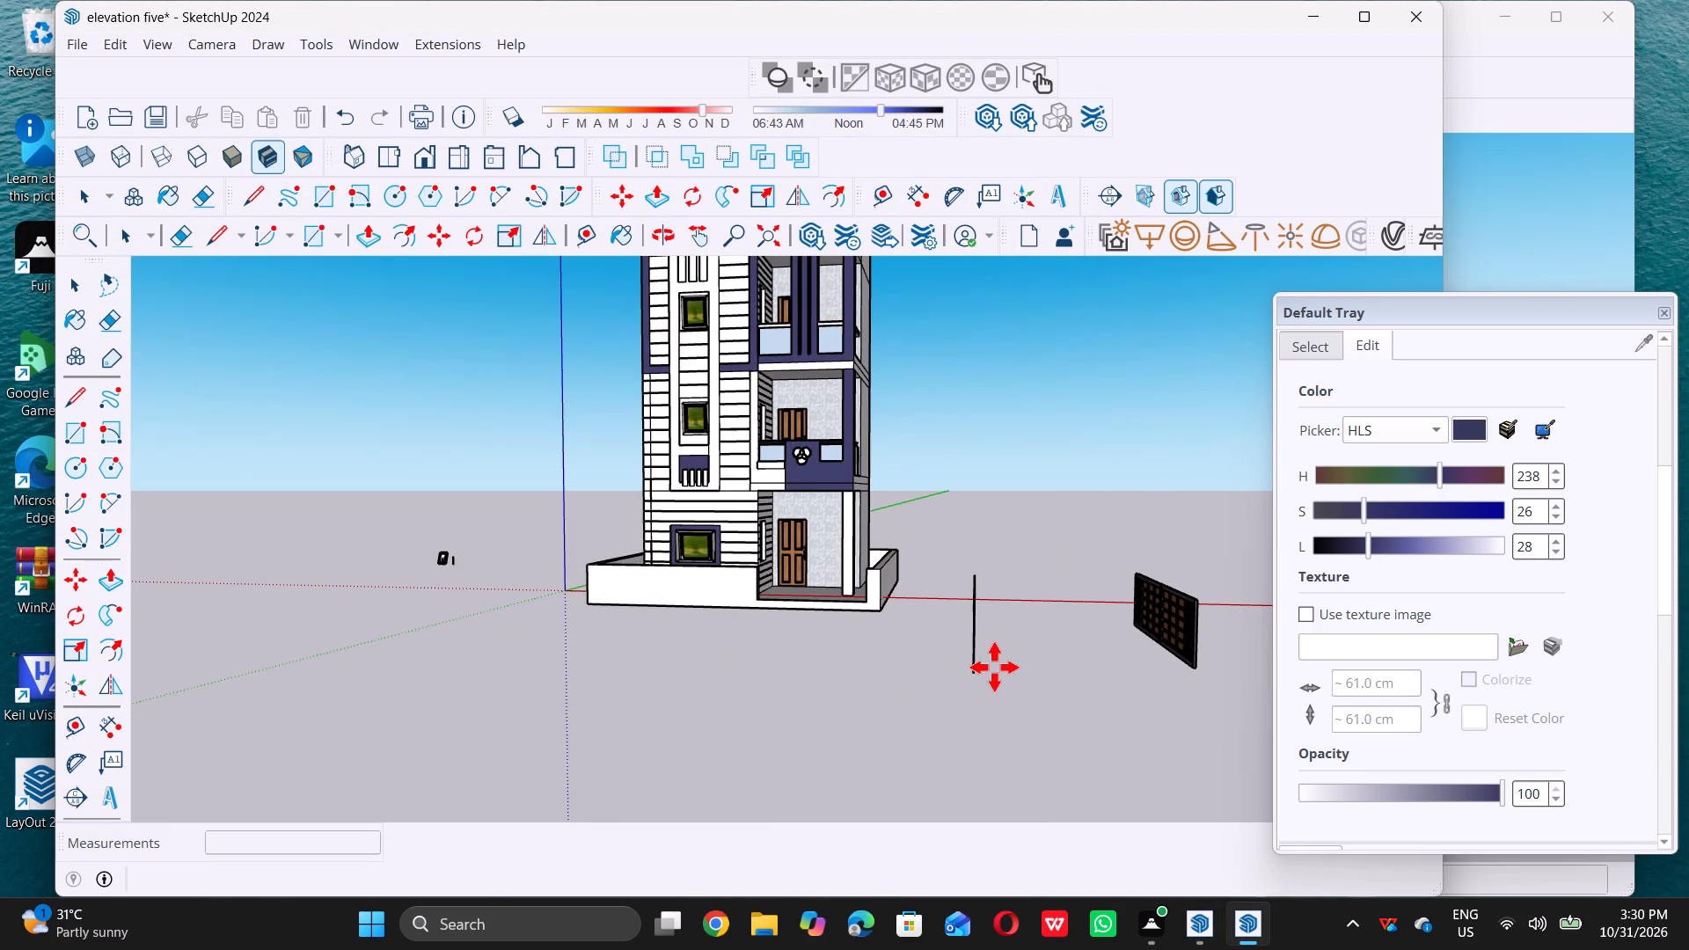
{"action": "double_click", "coordinate": [994, 667]}
{"action": "key", "text": "space"}
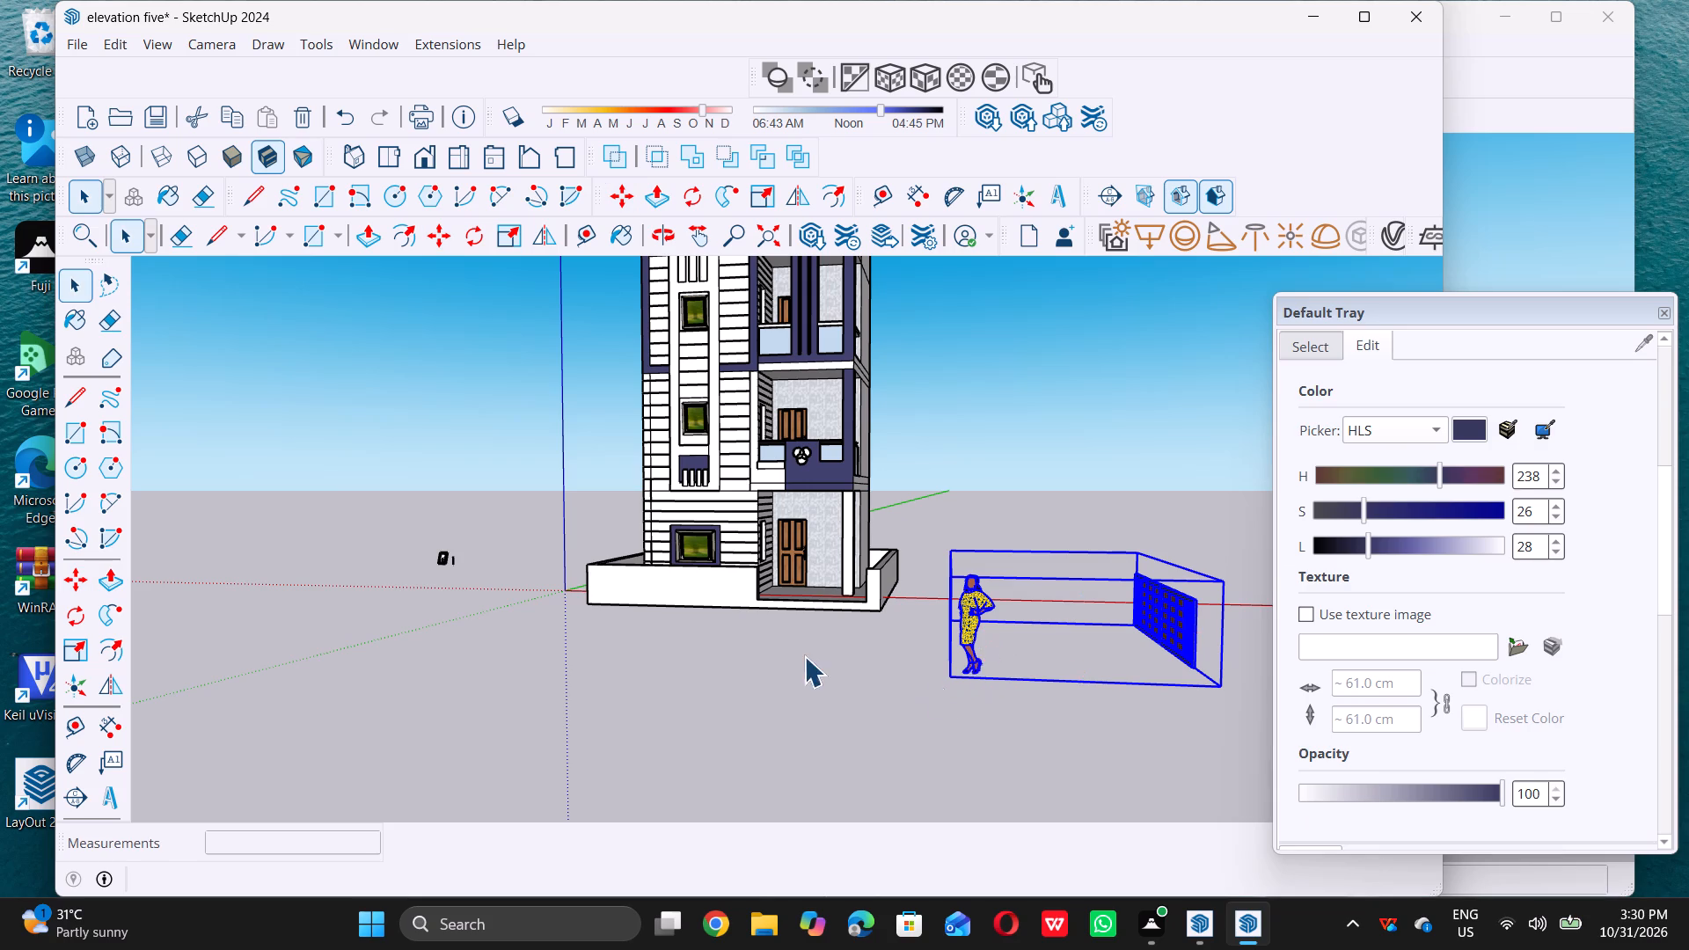
Explode the imported gate component and delete the human figure that came with it.
{"action": "scroll", "coordinate": [803, 655], "scroll_direction": "down", "scroll_amount": 4}
{"action": "scroll", "coordinate": [1004, 657], "scroll_direction": "up", "scroll_amount": 4}
{"action": "right_click", "coordinate": [1068, 634]}
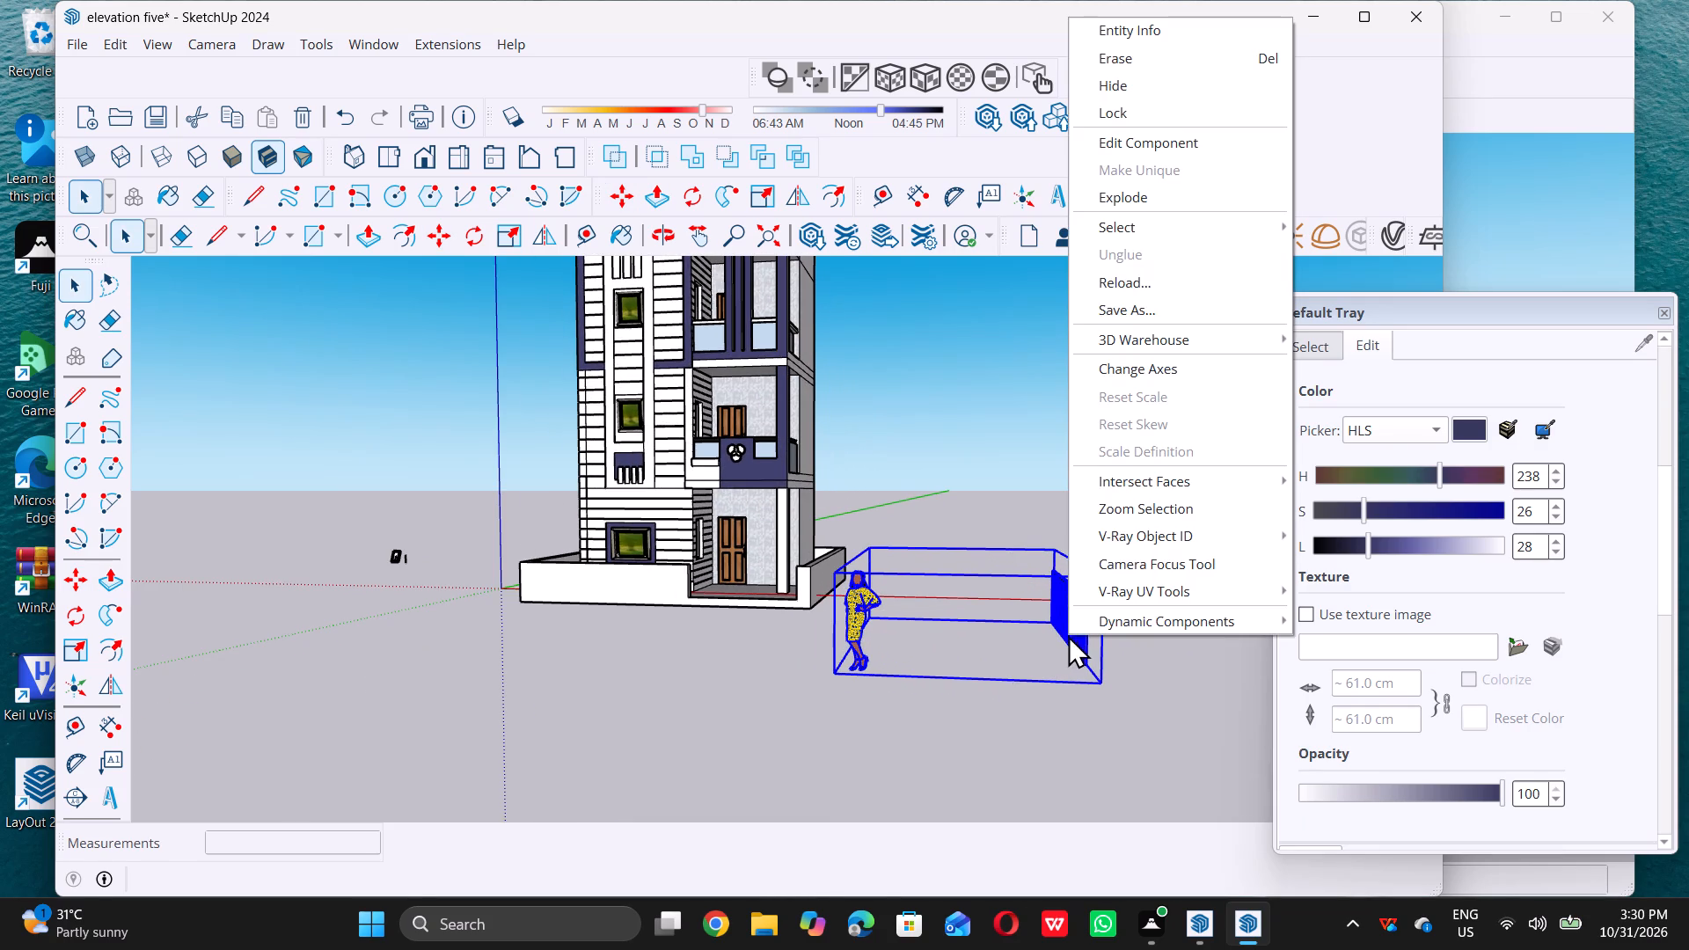
{"action": "left_click", "coordinate": [1158, 208]}
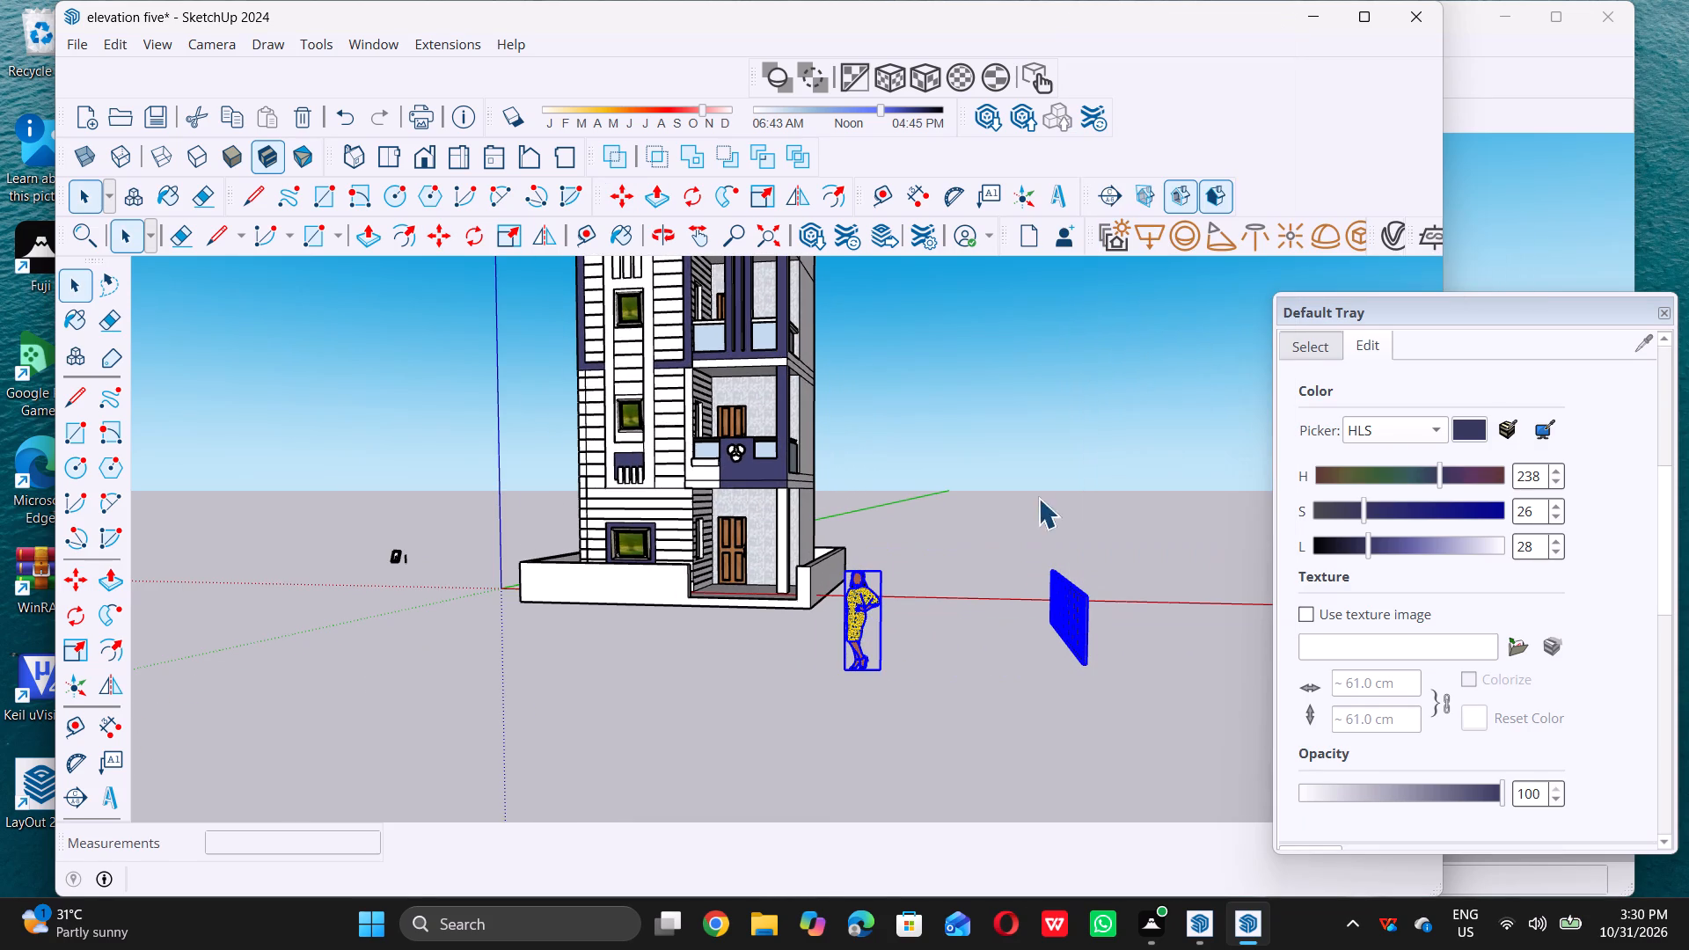
{"action": "double_click", "coordinate": [912, 638]}
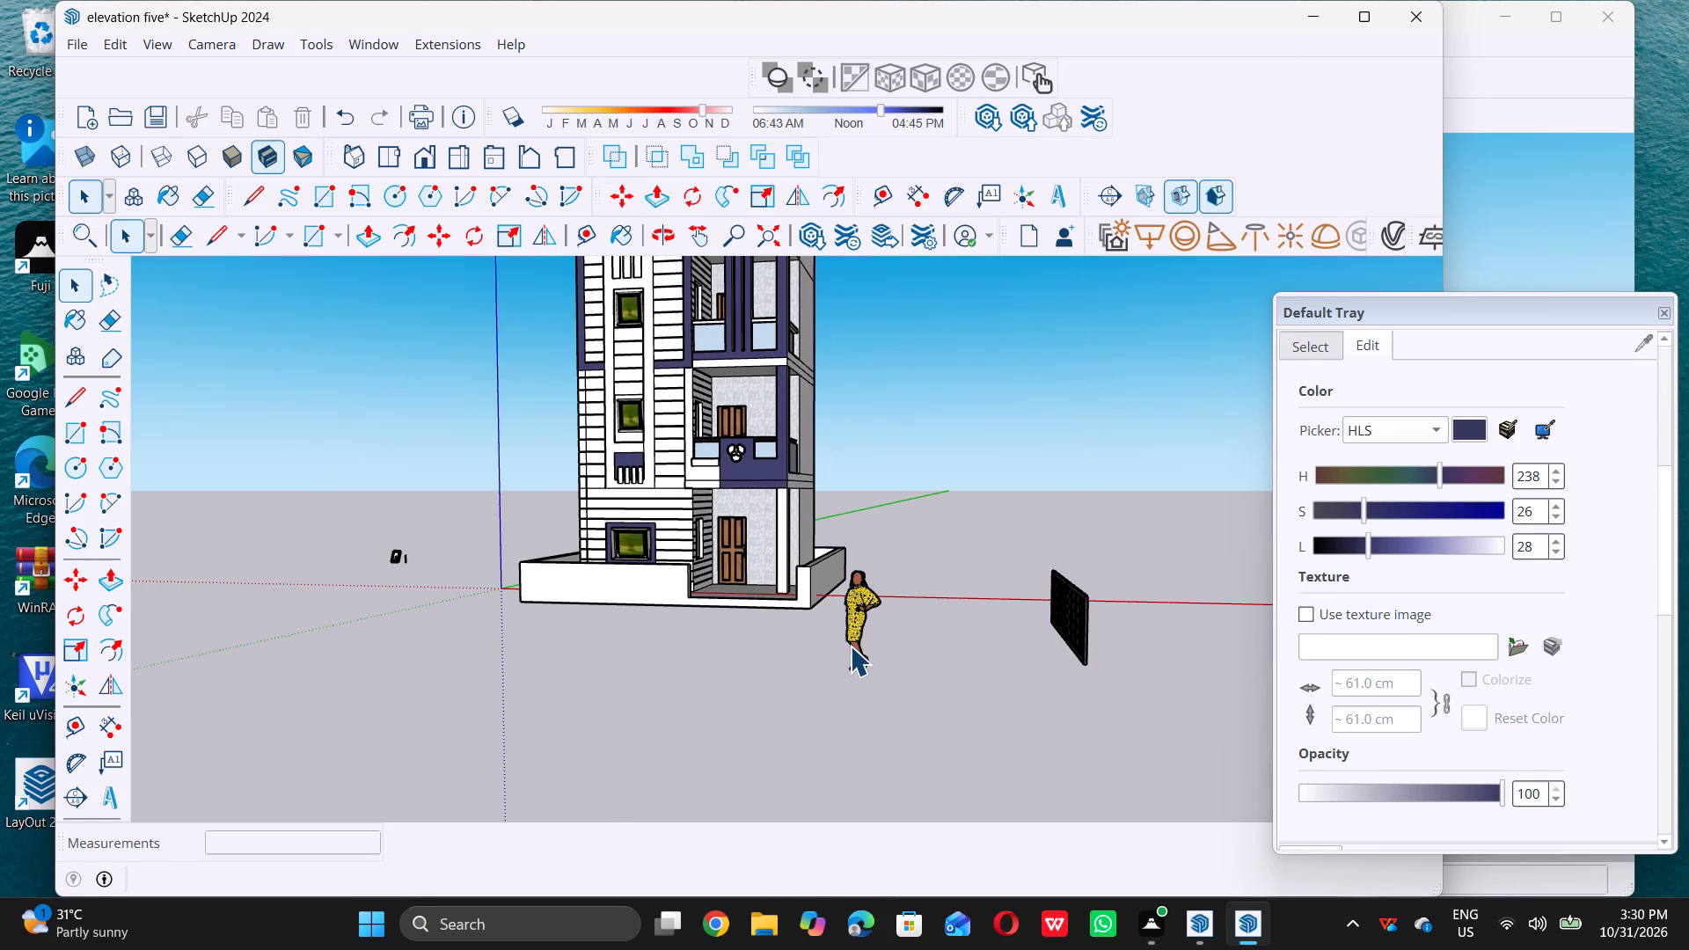
{"action": "left_click", "coordinate": [850, 646]}
{"action": "key", "text": "Delete"}
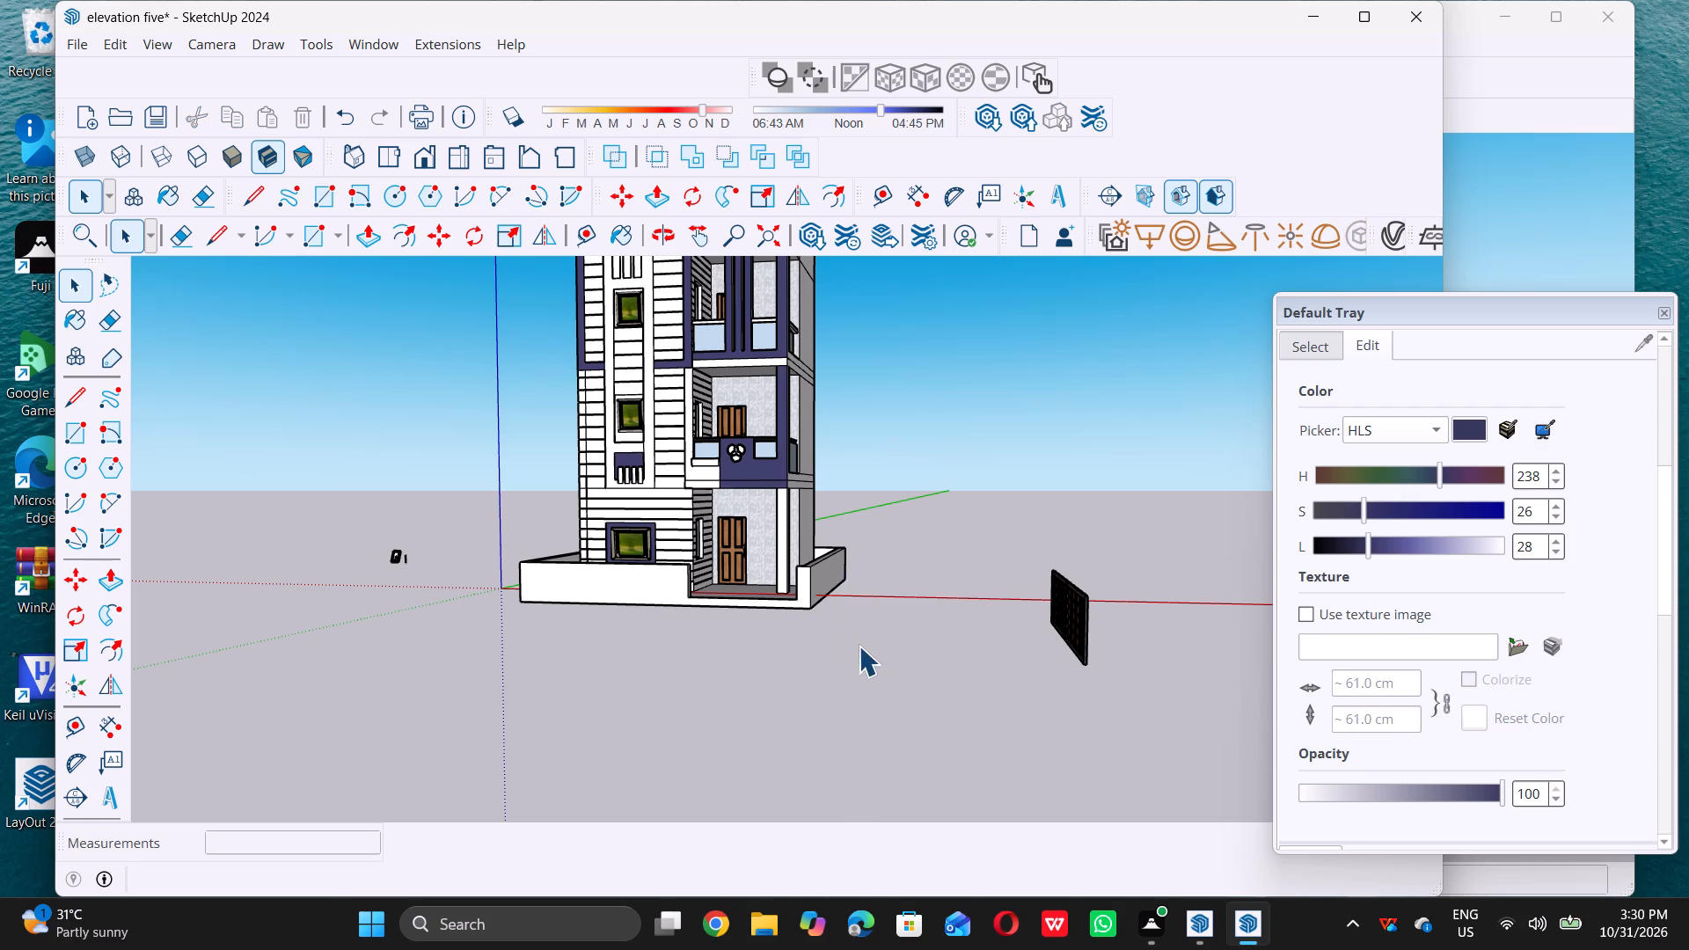
Rotate the gate 90° in plan so it runs parallel to the red axis and the building's front wall.
{"action": "scroll", "coordinate": [858, 640], "scroll_direction": "down", "scroll_amount": 6}
{"action": "scroll", "coordinate": [943, 628], "scroll_direction": "down", "scroll_amount": 1}
{"action": "middle_click_drag", "start_coordinate": [941, 638], "coordinate": [895, 638]}
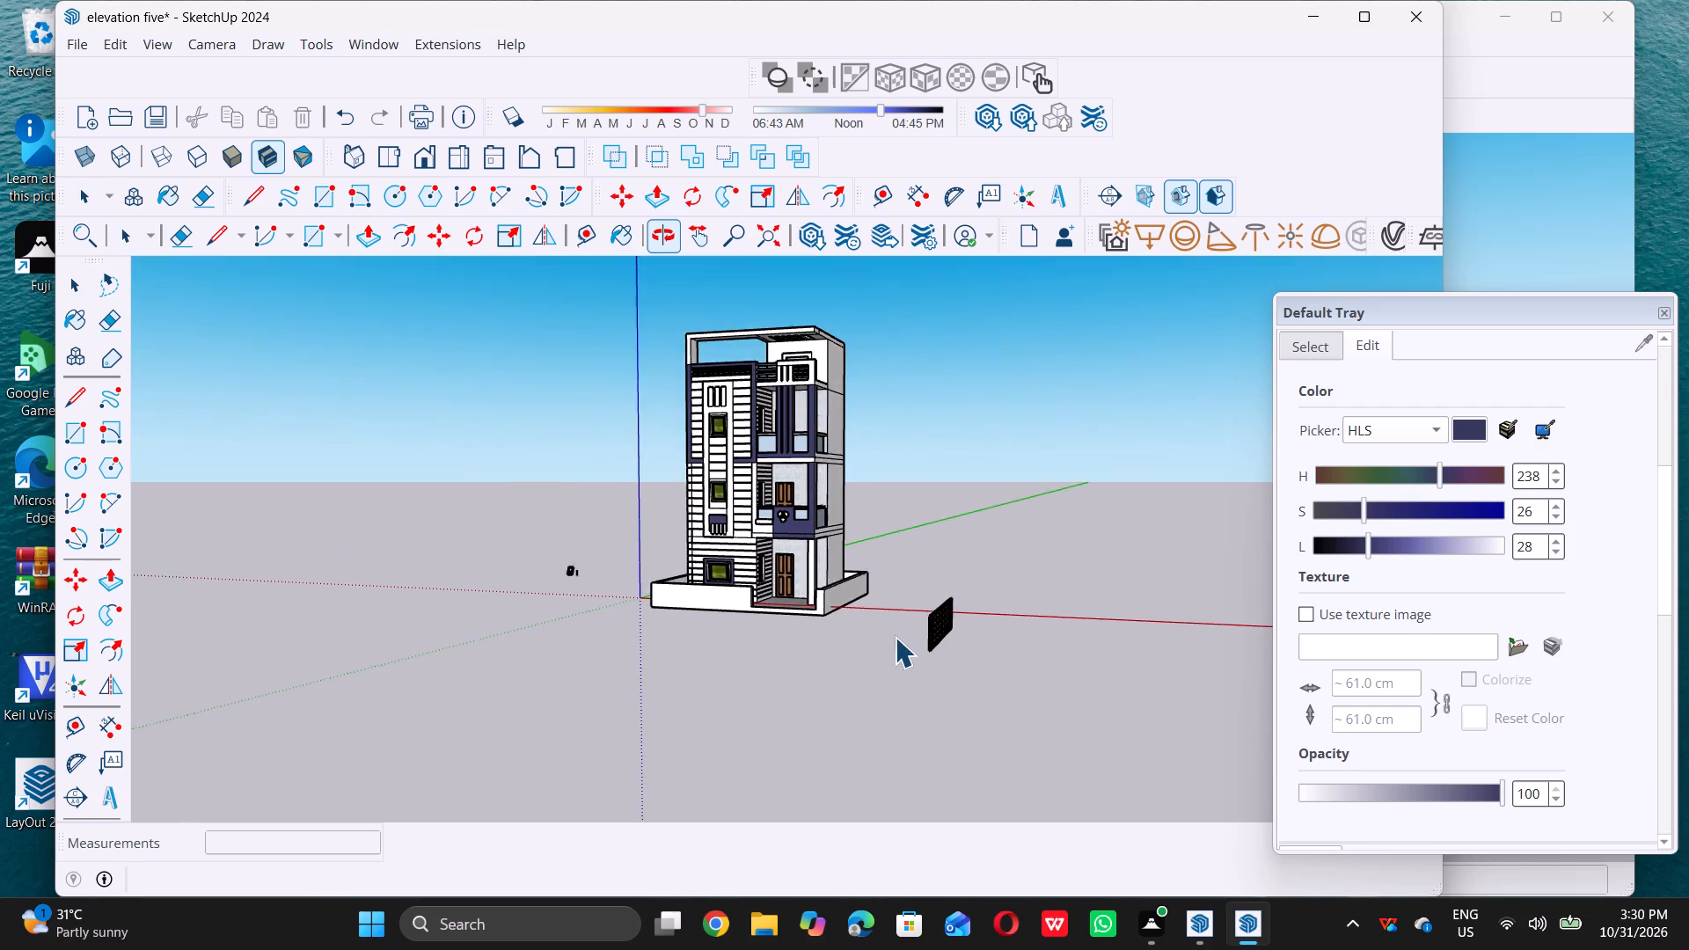
{"action": "scroll", "coordinate": [895, 633], "scroll_direction": "down", "scroll_amount": 6}
{"action": "scroll", "coordinate": [913, 712], "scroll_direction": "up", "scroll_amount": 4}
{"action": "scroll", "coordinate": [891, 631], "scroll_direction": "down", "scroll_amount": 5}
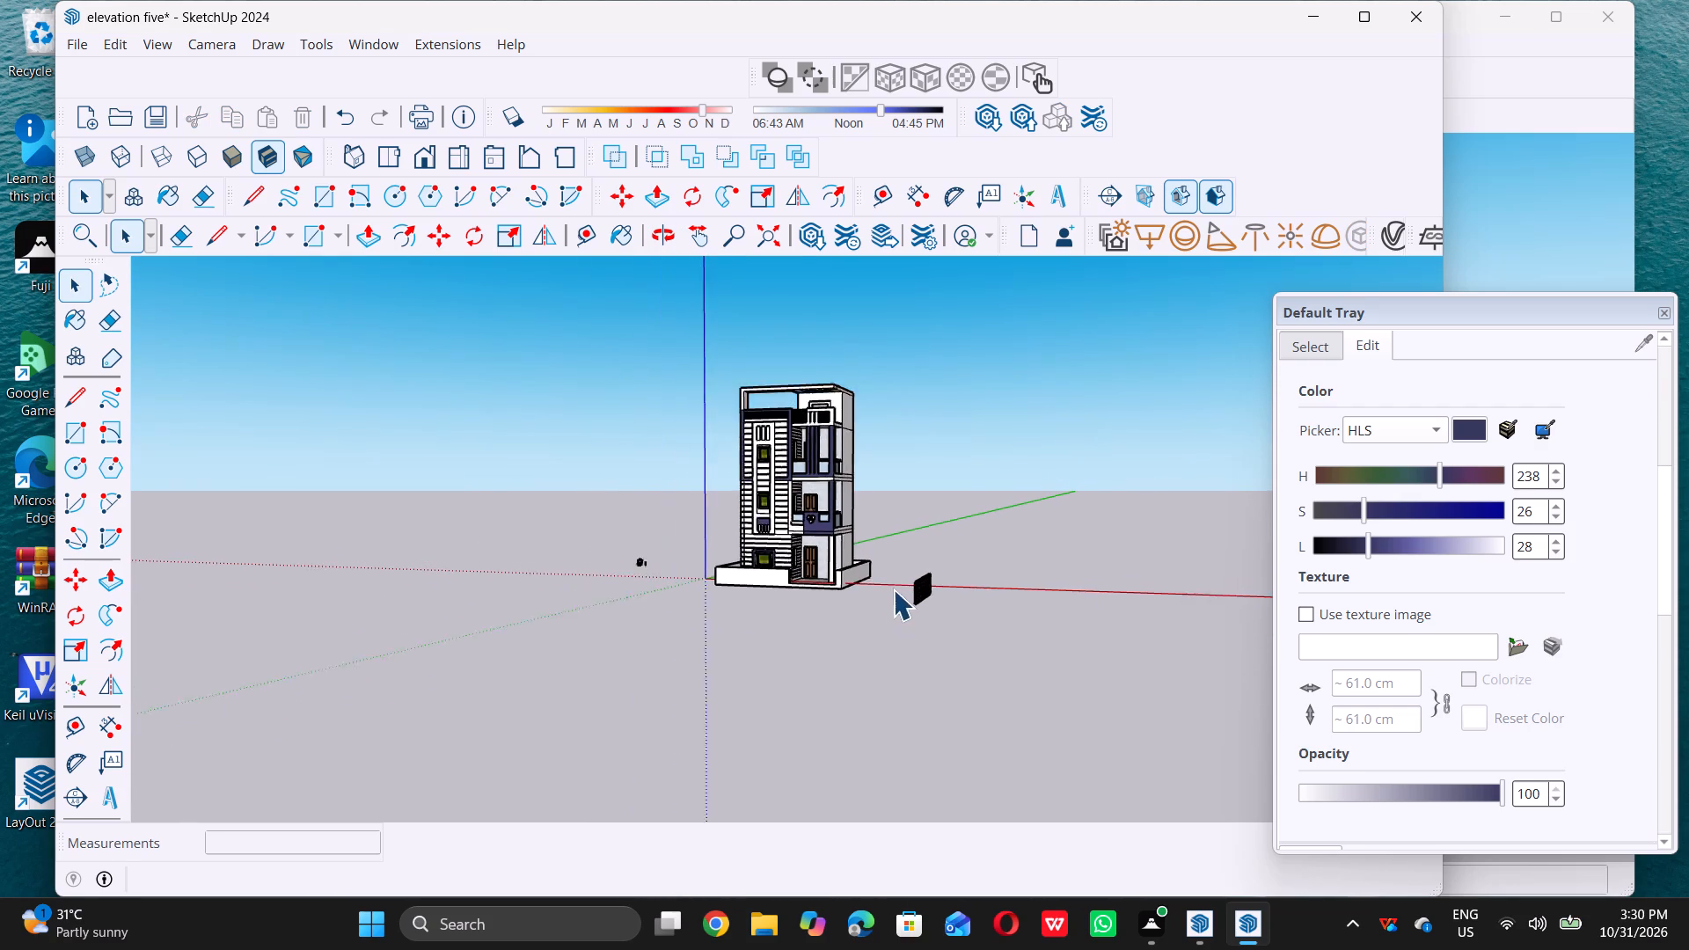
{"action": "scroll", "coordinate": [893, 589], "scroll_direction": "down", "scroll_amount": 1}
{"action": "middle_click_drag", "start_coordinate": [888, 598], "coordinate": [902, 705]}
{"action": "left_click", "coordinate": [914, 645]}
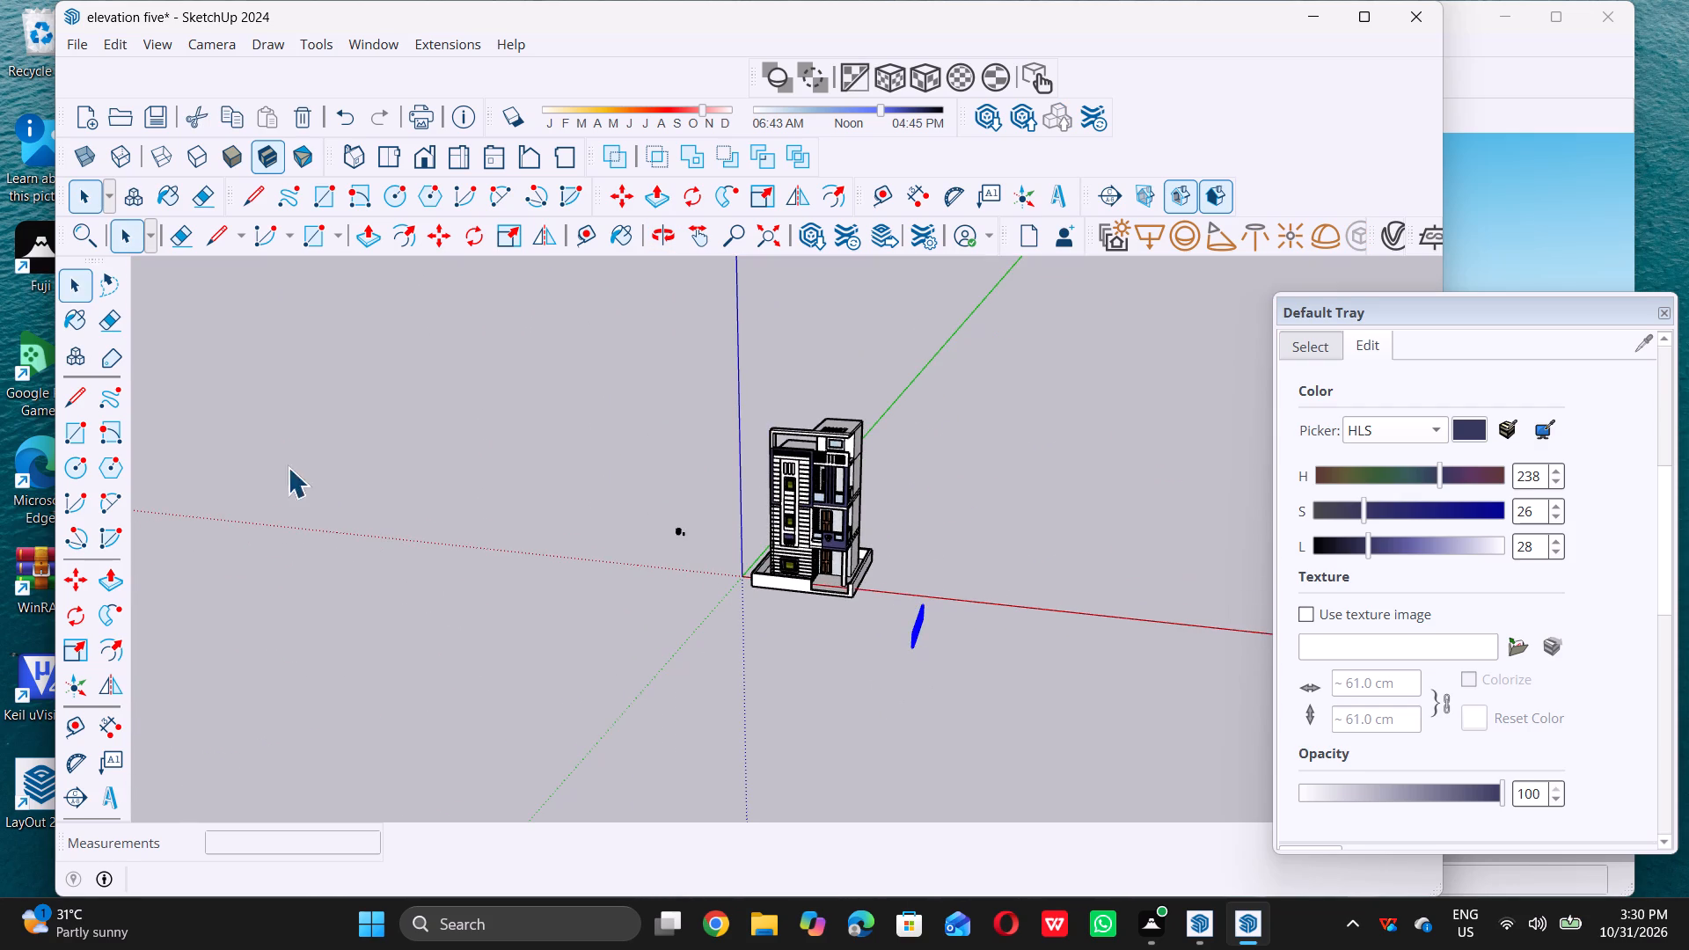
{"action": "key", "text": "q"}
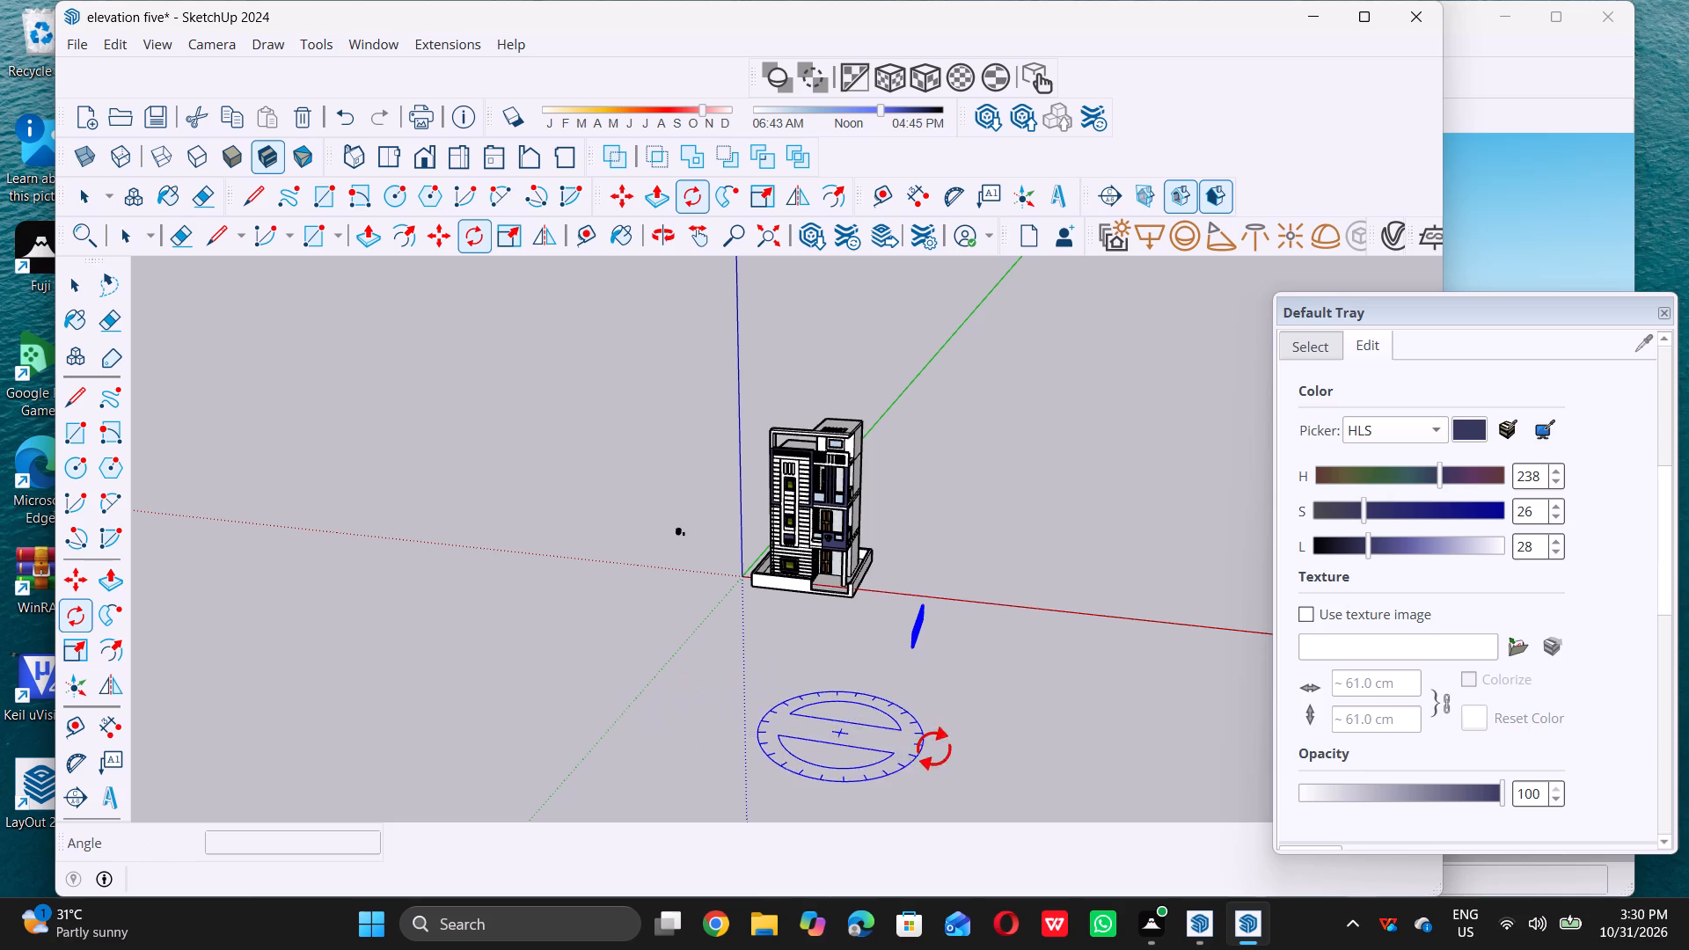
{"action": "double_click", "coordinate": [866, 735]}
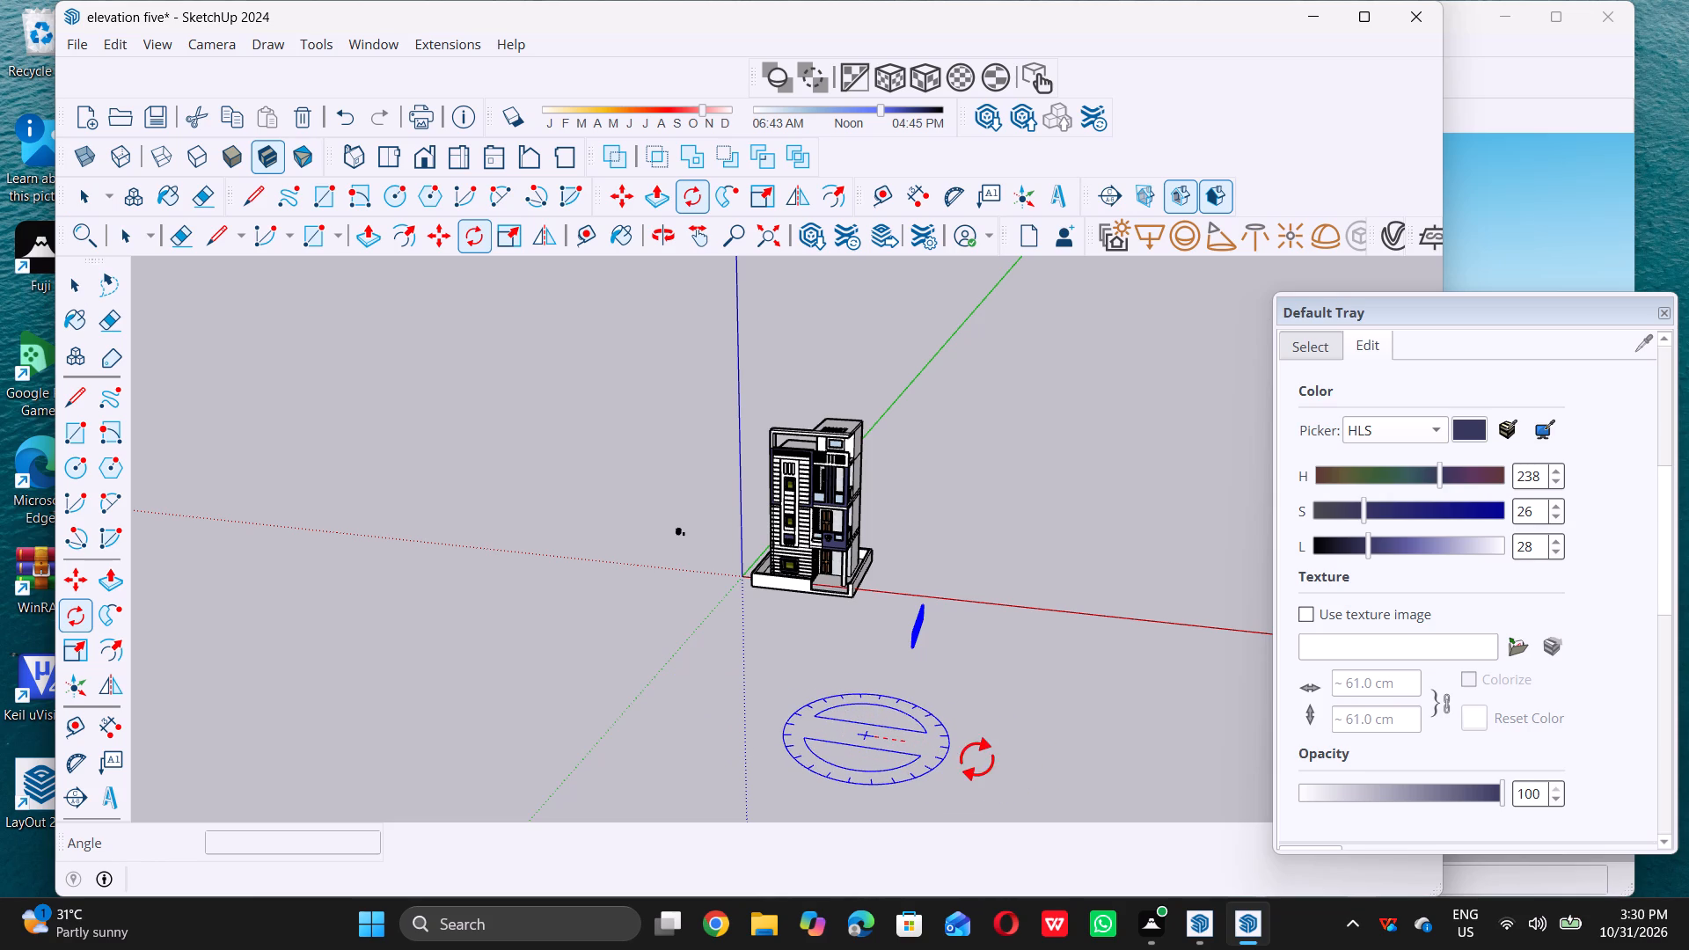
{"action": "left_click", "coordinate": [999, 764]}
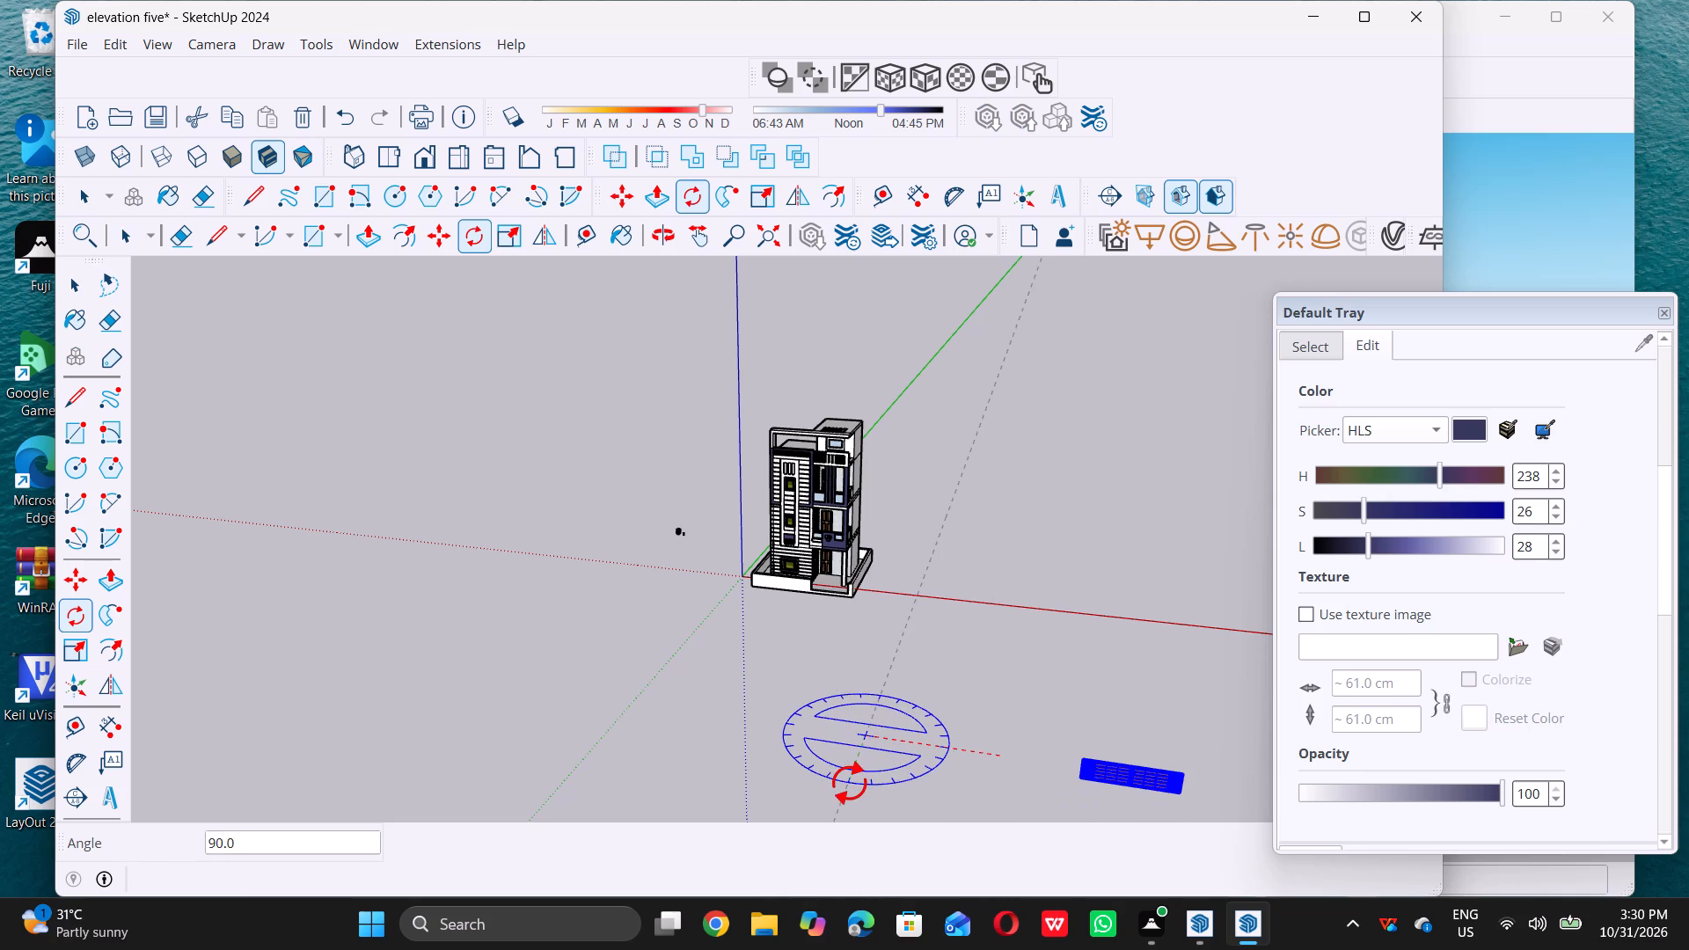
{"action": "double_click", "coordinate": [849, 783]}
{"action": "key", "text": "space"}
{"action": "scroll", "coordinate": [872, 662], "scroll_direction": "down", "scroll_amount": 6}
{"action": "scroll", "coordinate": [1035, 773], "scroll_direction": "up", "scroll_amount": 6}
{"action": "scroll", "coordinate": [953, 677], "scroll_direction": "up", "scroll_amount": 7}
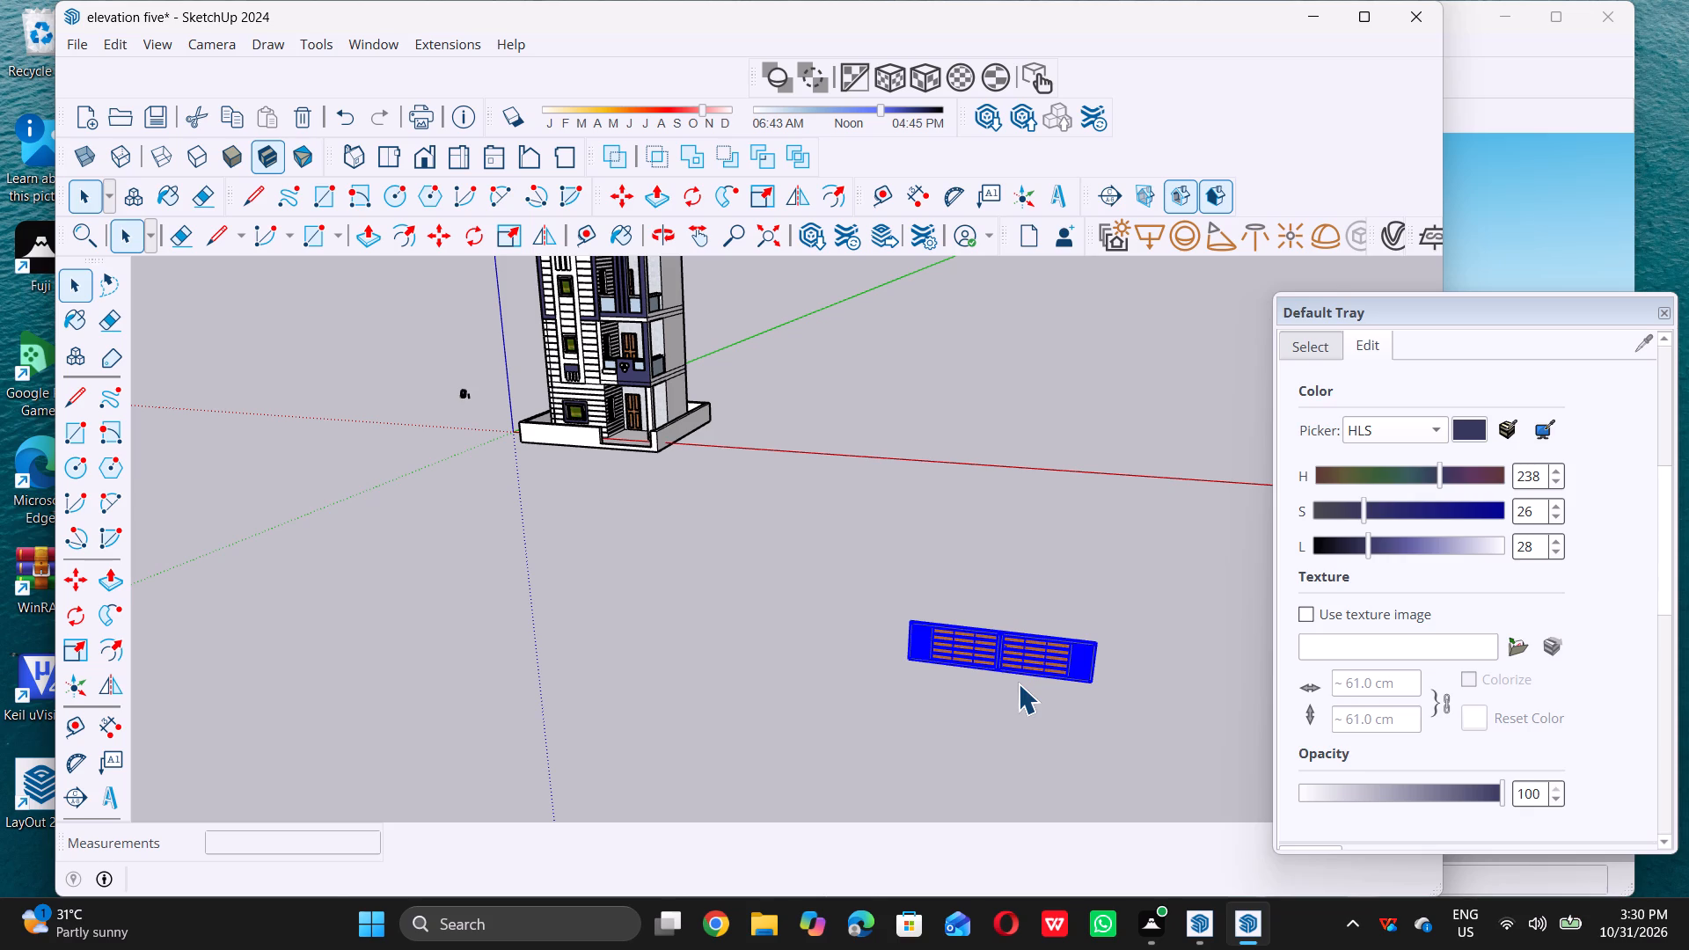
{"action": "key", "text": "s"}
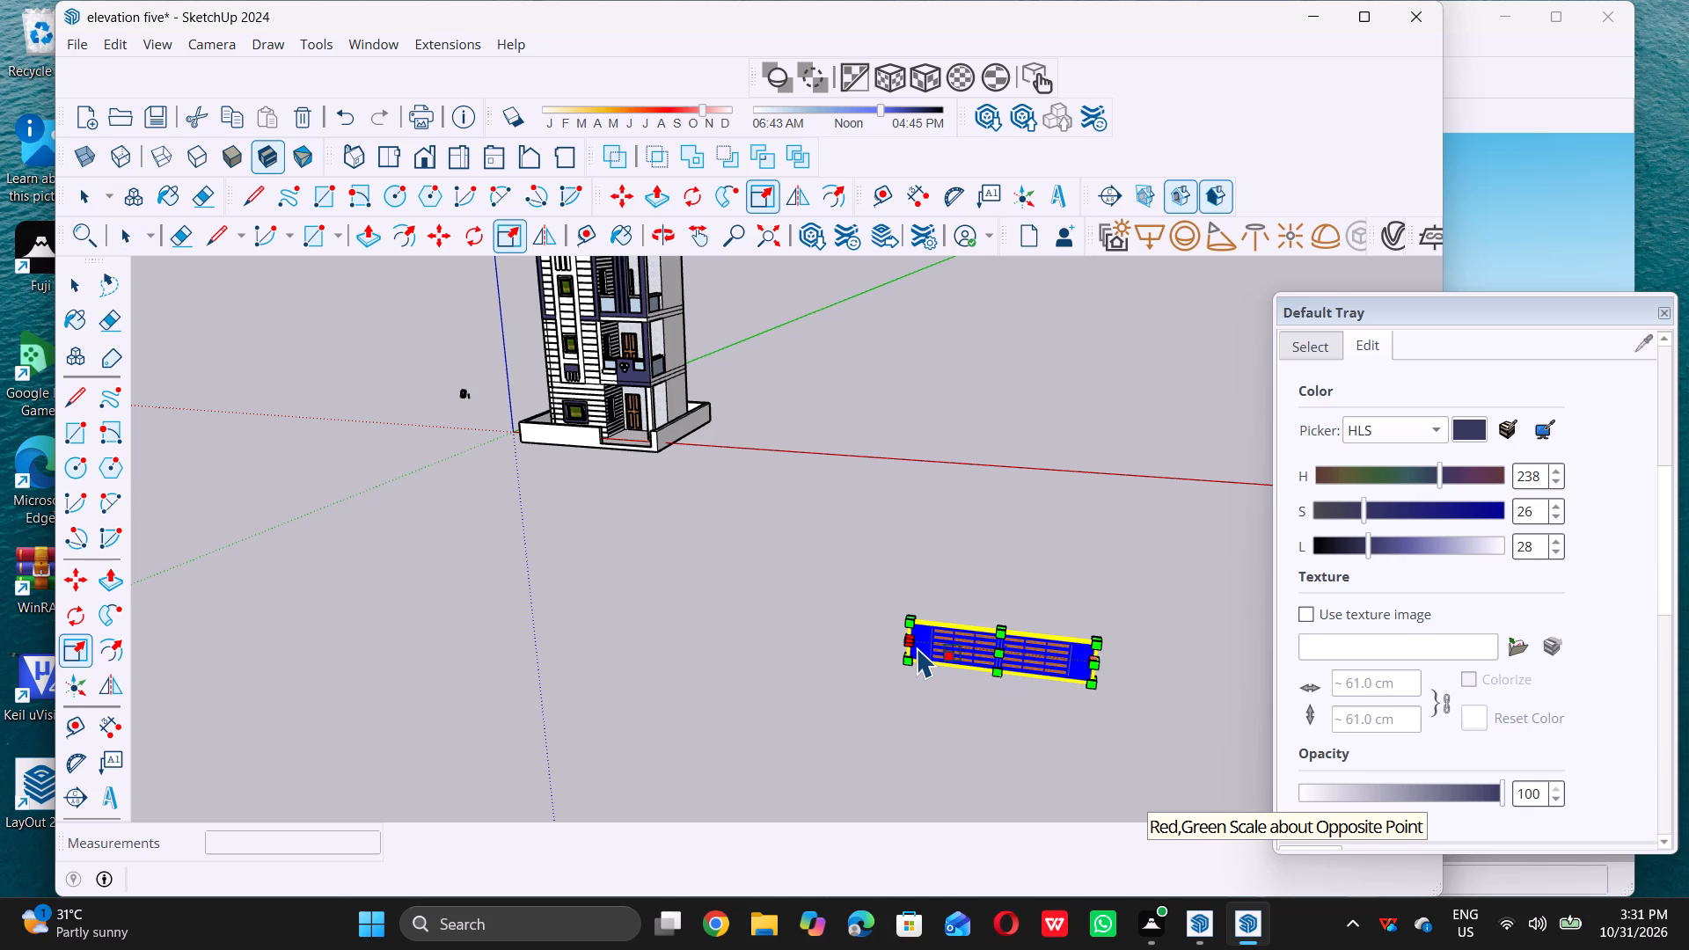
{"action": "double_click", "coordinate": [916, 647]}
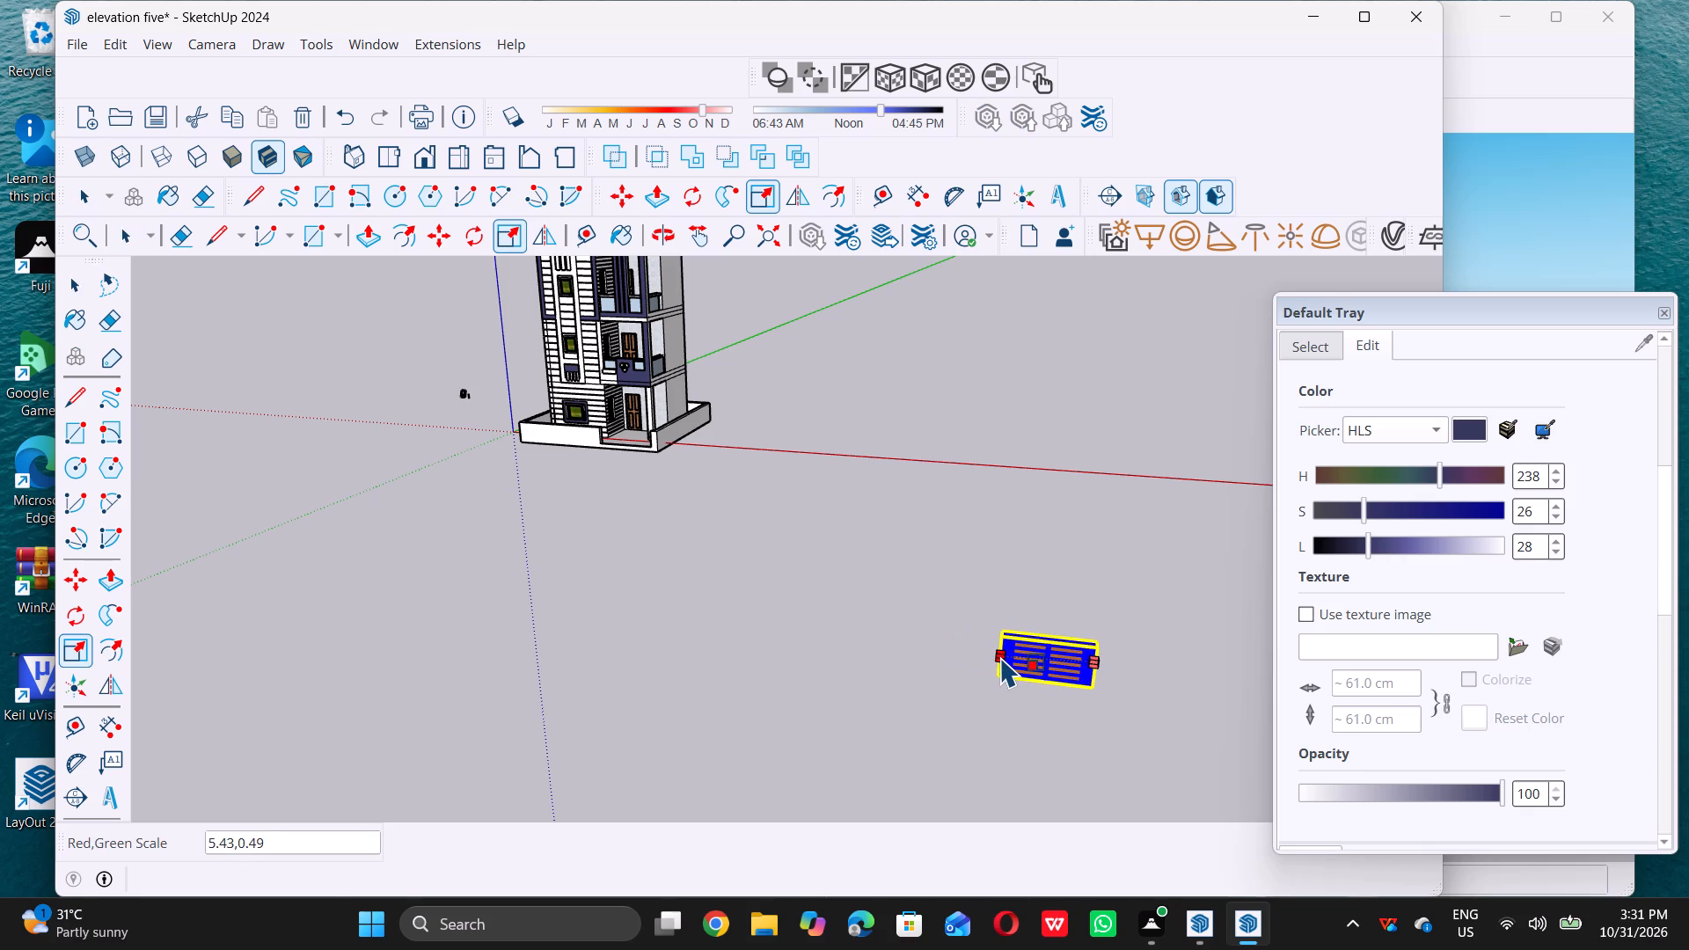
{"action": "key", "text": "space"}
Scale the gate's length to about 0.63 along its own green axis, from its end nearer the building.
{"action": "scroll", "coordinate": [953, 664], "scroll_direction": "up", "scroll_amount": 6}
{"action": "scroll", "coordinate": [844, 610], "scroll_direction": "down", "scroll_amount": 6}
{"action": "scroll", "coordinate": [1066, 659], "scroll_direction": "up", "scroll_amount": 5}
{"action": "scroll", "coordinate": [923, 620], "scroll_direction": "up", "scroll_amount": 5}
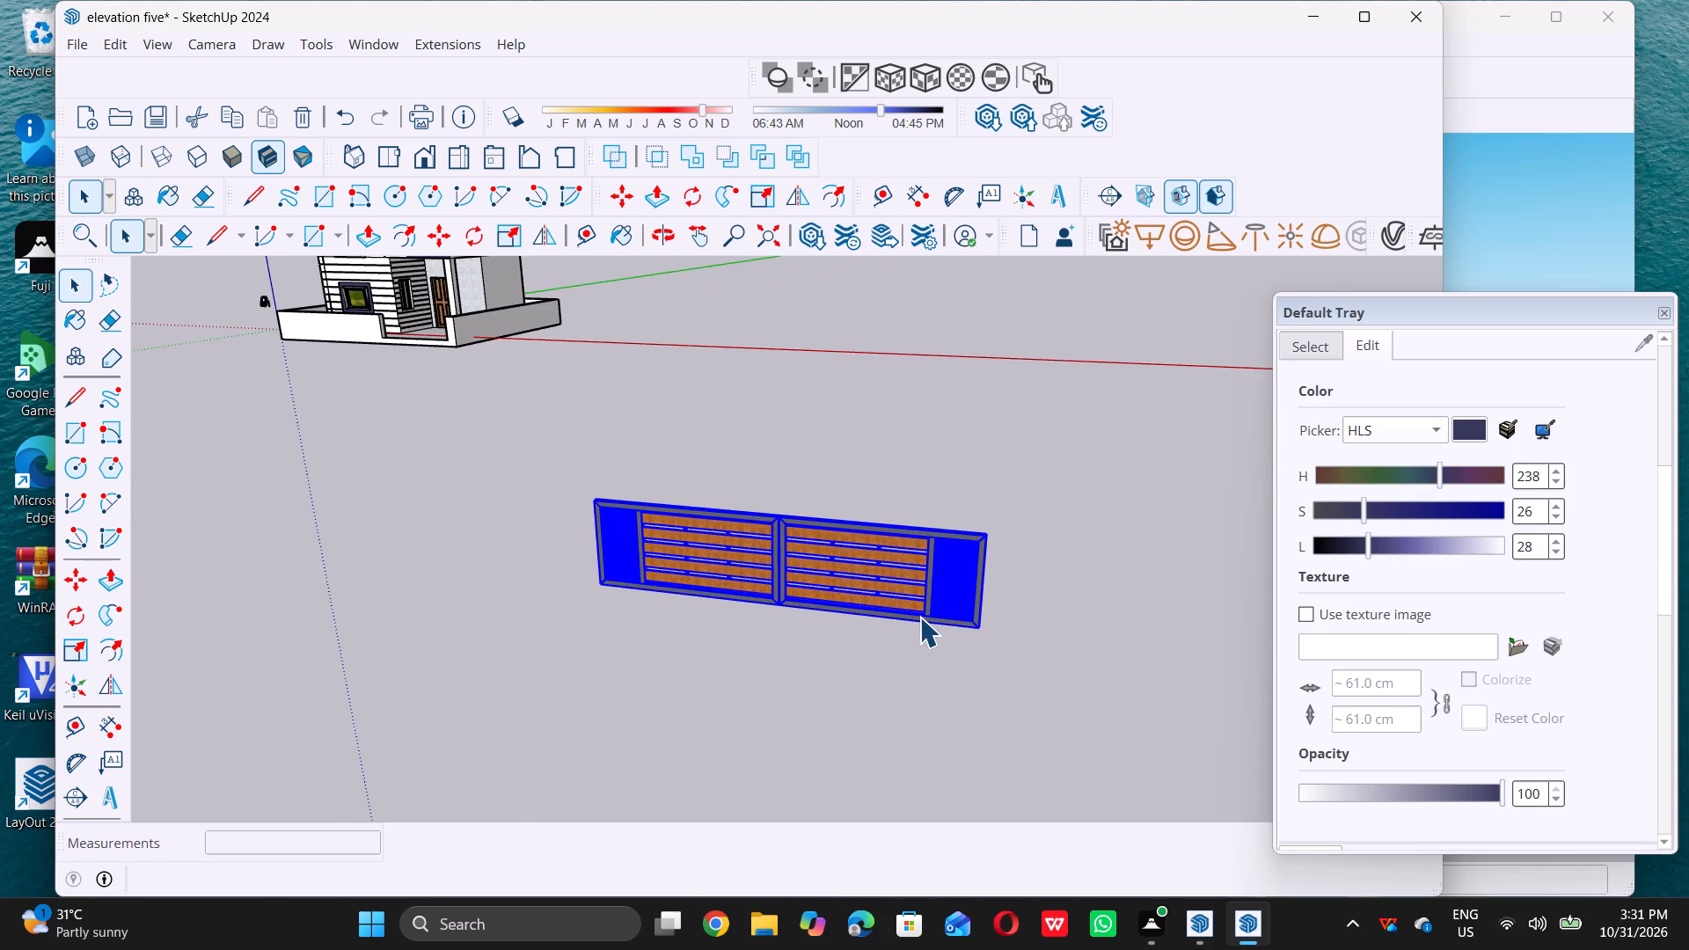
{"action": "key", "text": "s"}
{"action": "middle_click_drag", "start_coordinate": [603, 539], "coordinate": [638, 610]}
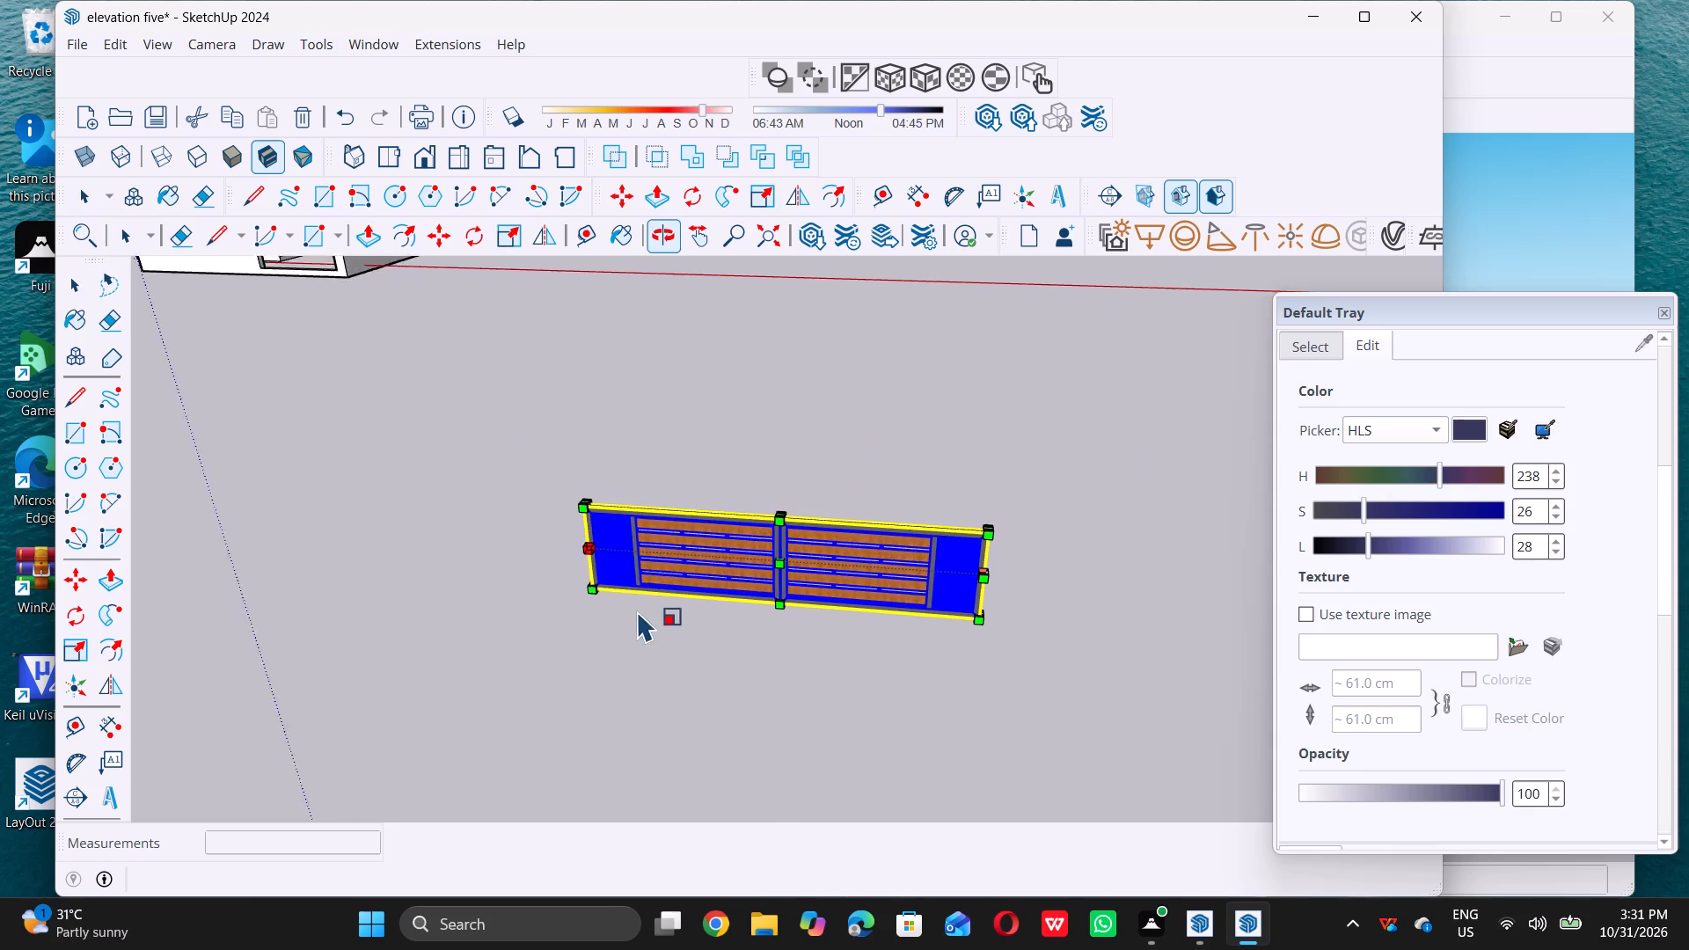
{"action": "middle_click_drag", "start_coordinate": [638, 610], "coordinate": [643, 602]}
{"action": "middle_click", "coordinate": [625, 632]}
{"action": "scroll", "coordinate": [567, 563], "scroll_direction": "up", "scroll_amount": 16}
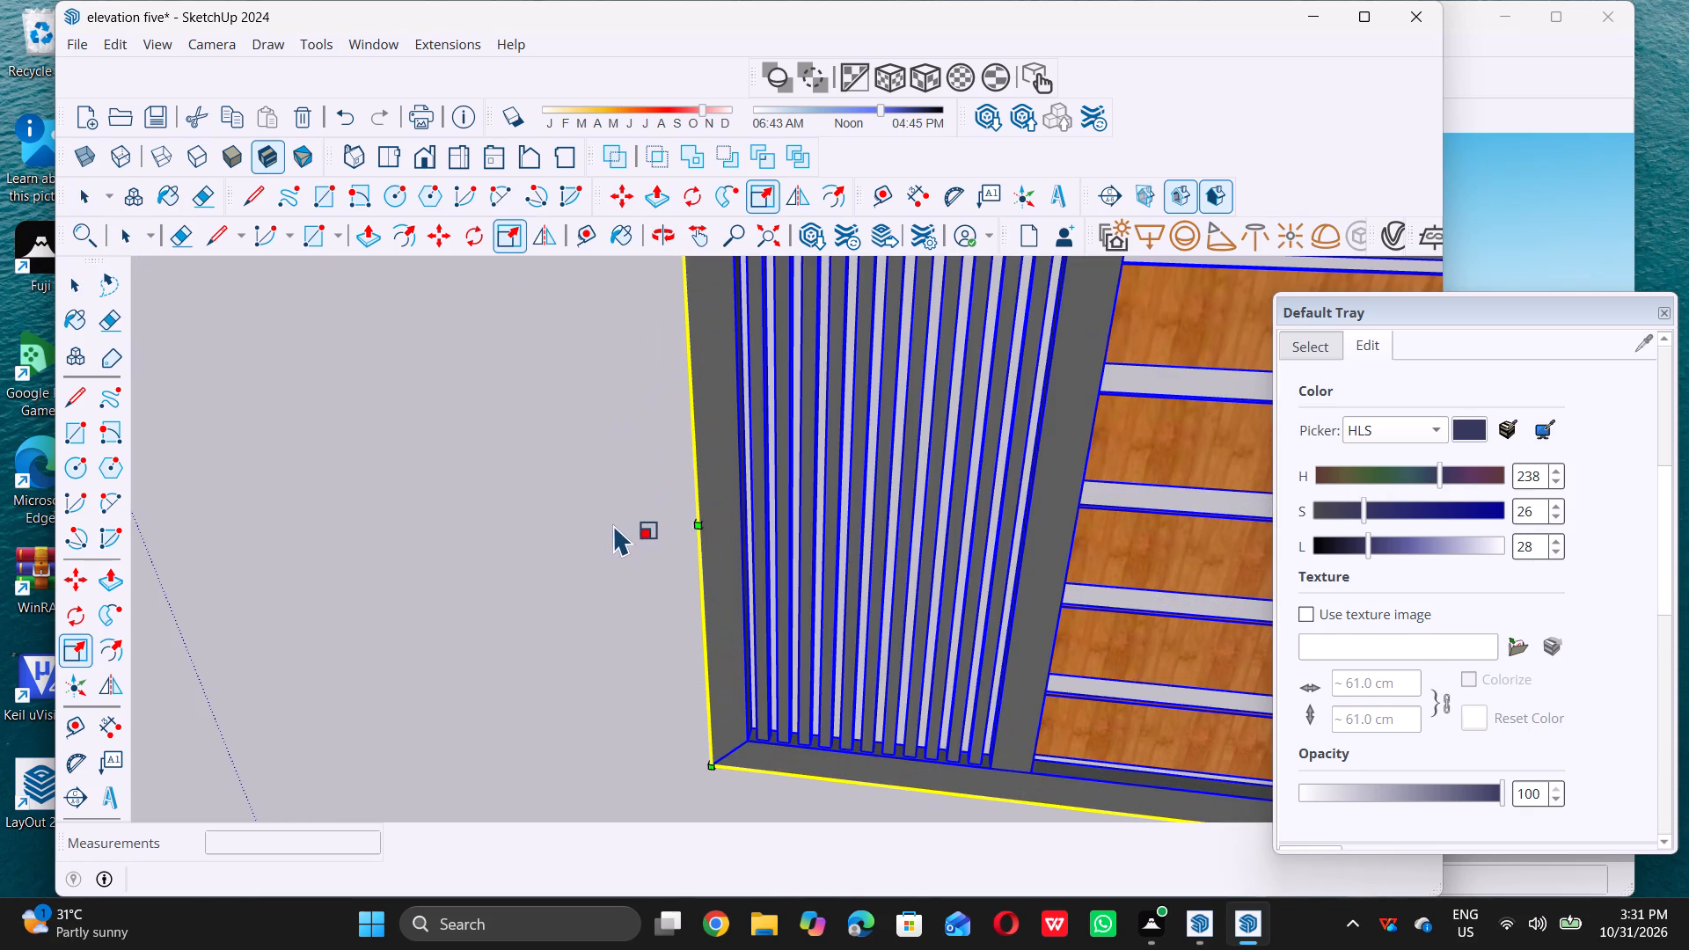
{"action": "middle_click_drag", "start_coordinate": [697, 536], "coordinate": [617, 765]}
{"action": "middle_click", "coordinate": [617, 765]}
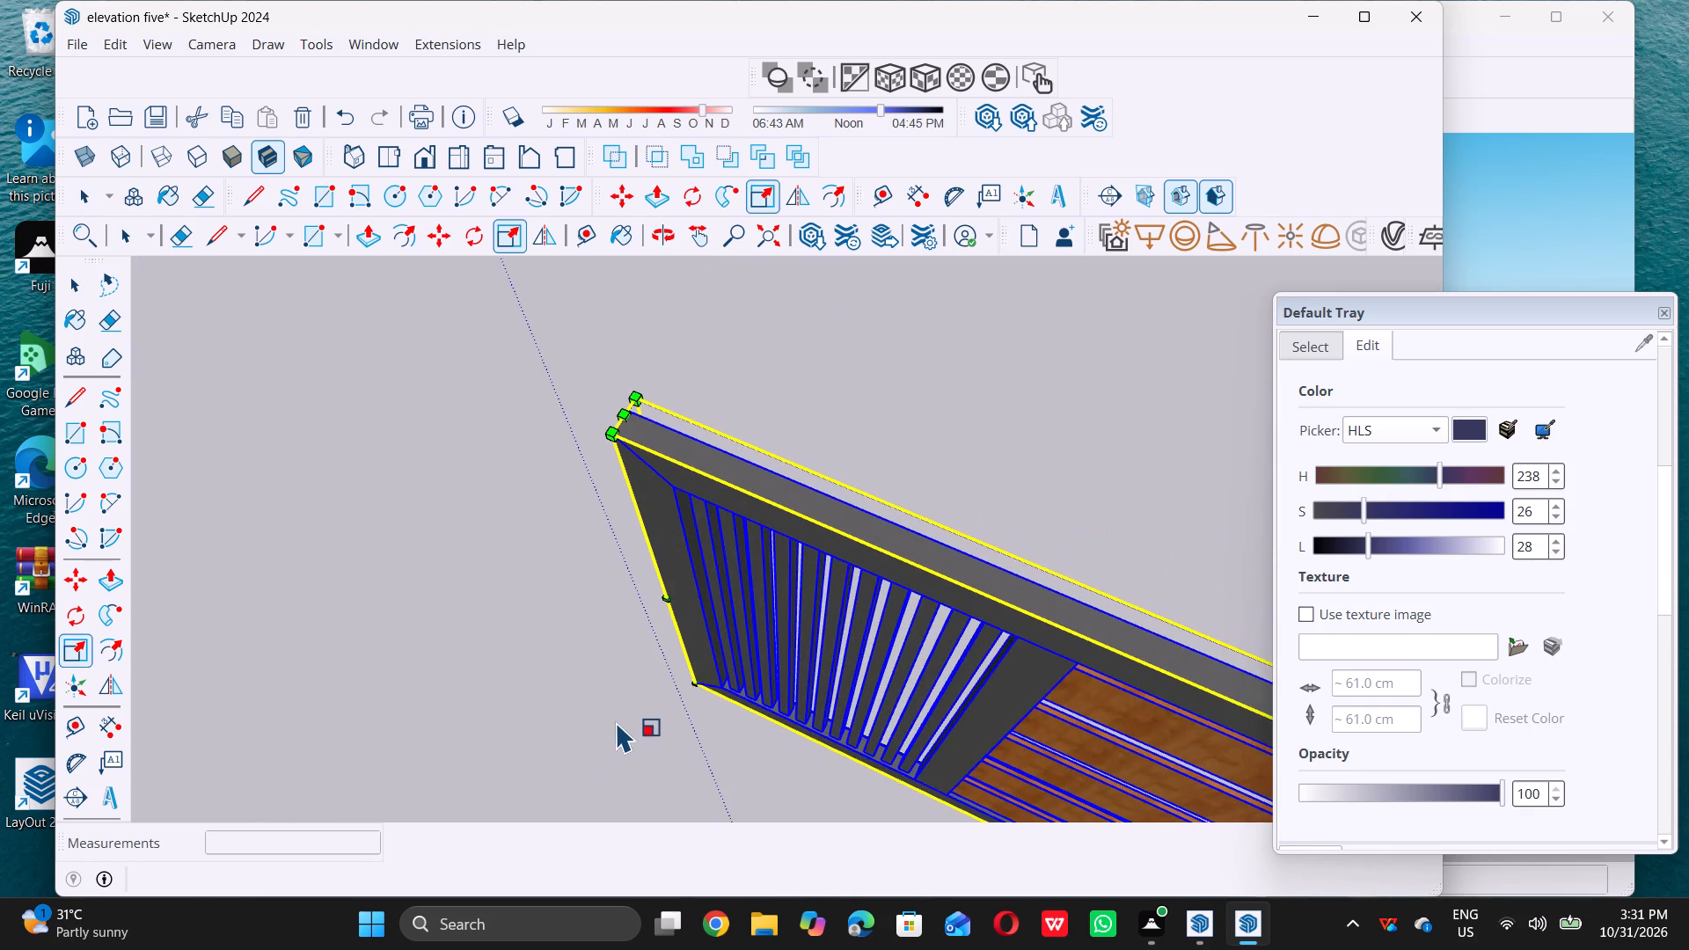
{"action": "scroll", "coordinate": [649, 660], "scroll_direction": "down", "scroll_amount": 9}
{"action": "middle_click_drag", "start_coordinate": [738, 754], "coordinate": [860, 663]}
{"action": "middle_click", "coordinate": [860, 663]}
{"action": "scroll", "coordinate": [773, 664], "scroll_direction": "down", "scroll_amount": 4}
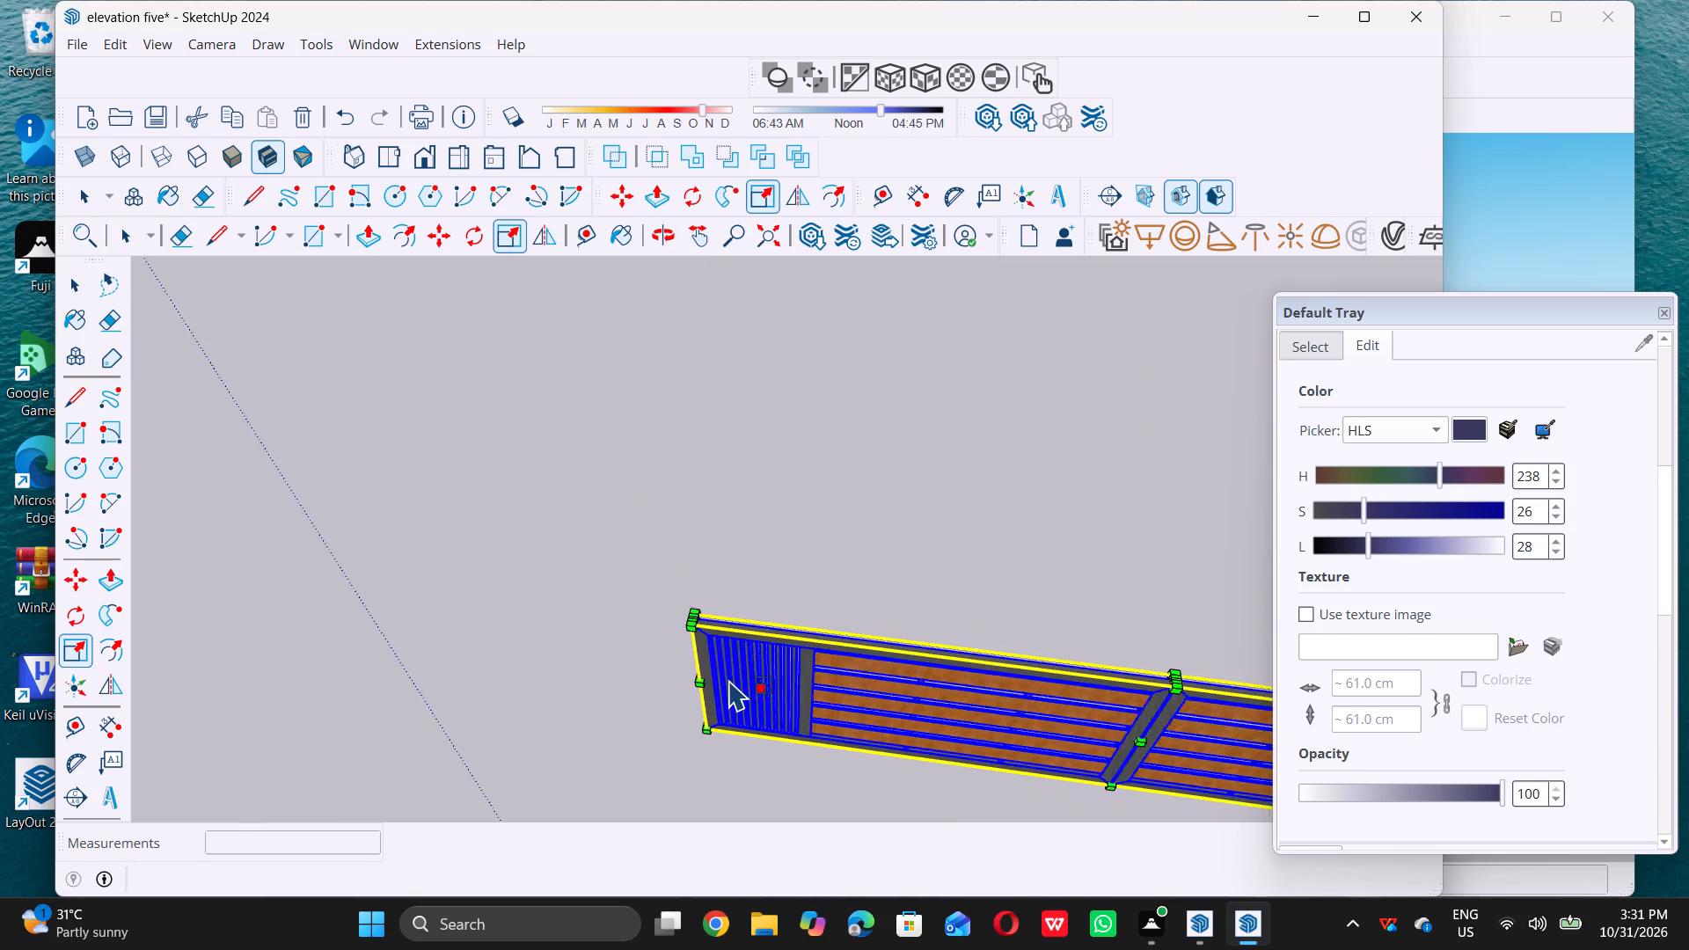
{"action": "scroll", "coordinate": [729, 679], "scroll_direction": "down", "scroll_amount": 8}
{"action": "middle_click_drag", "start_coordinate": [839, 691], "coordinate": [907, 641]}
{"action": "scroll", "coordinate": [712, 706], "scroll_direction": "up", "scroll_amount": 10}
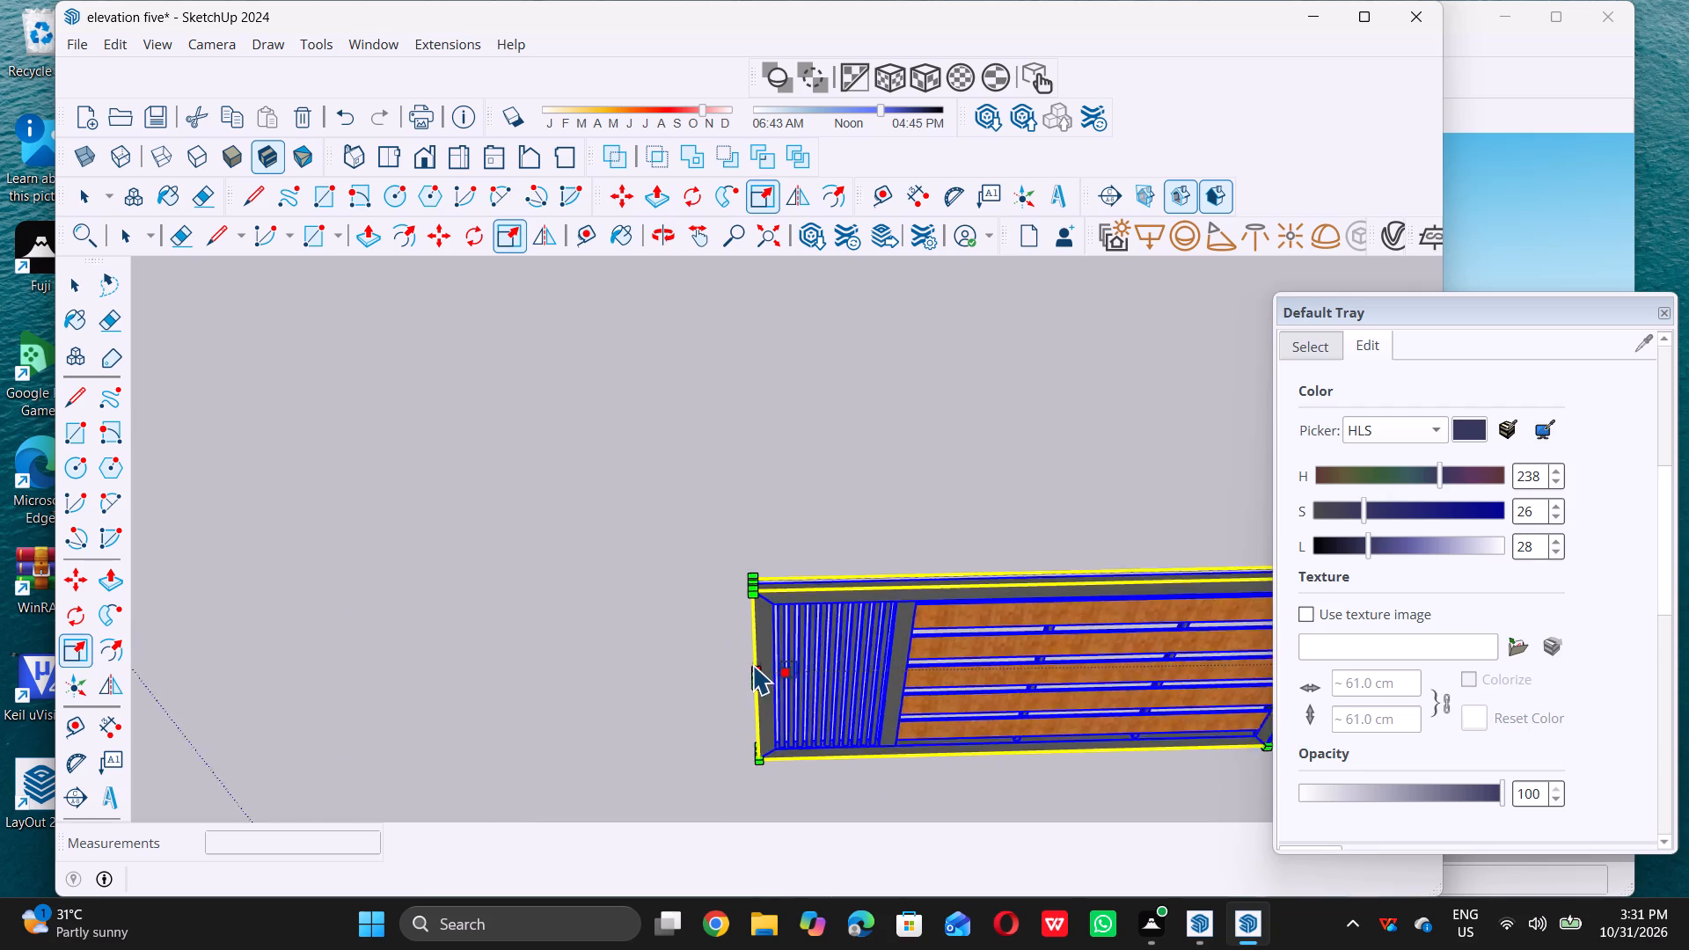
{"action": "scroll", "coordinate": [761, 665], "scroll_direction": "up", "scroll_amount": 15}
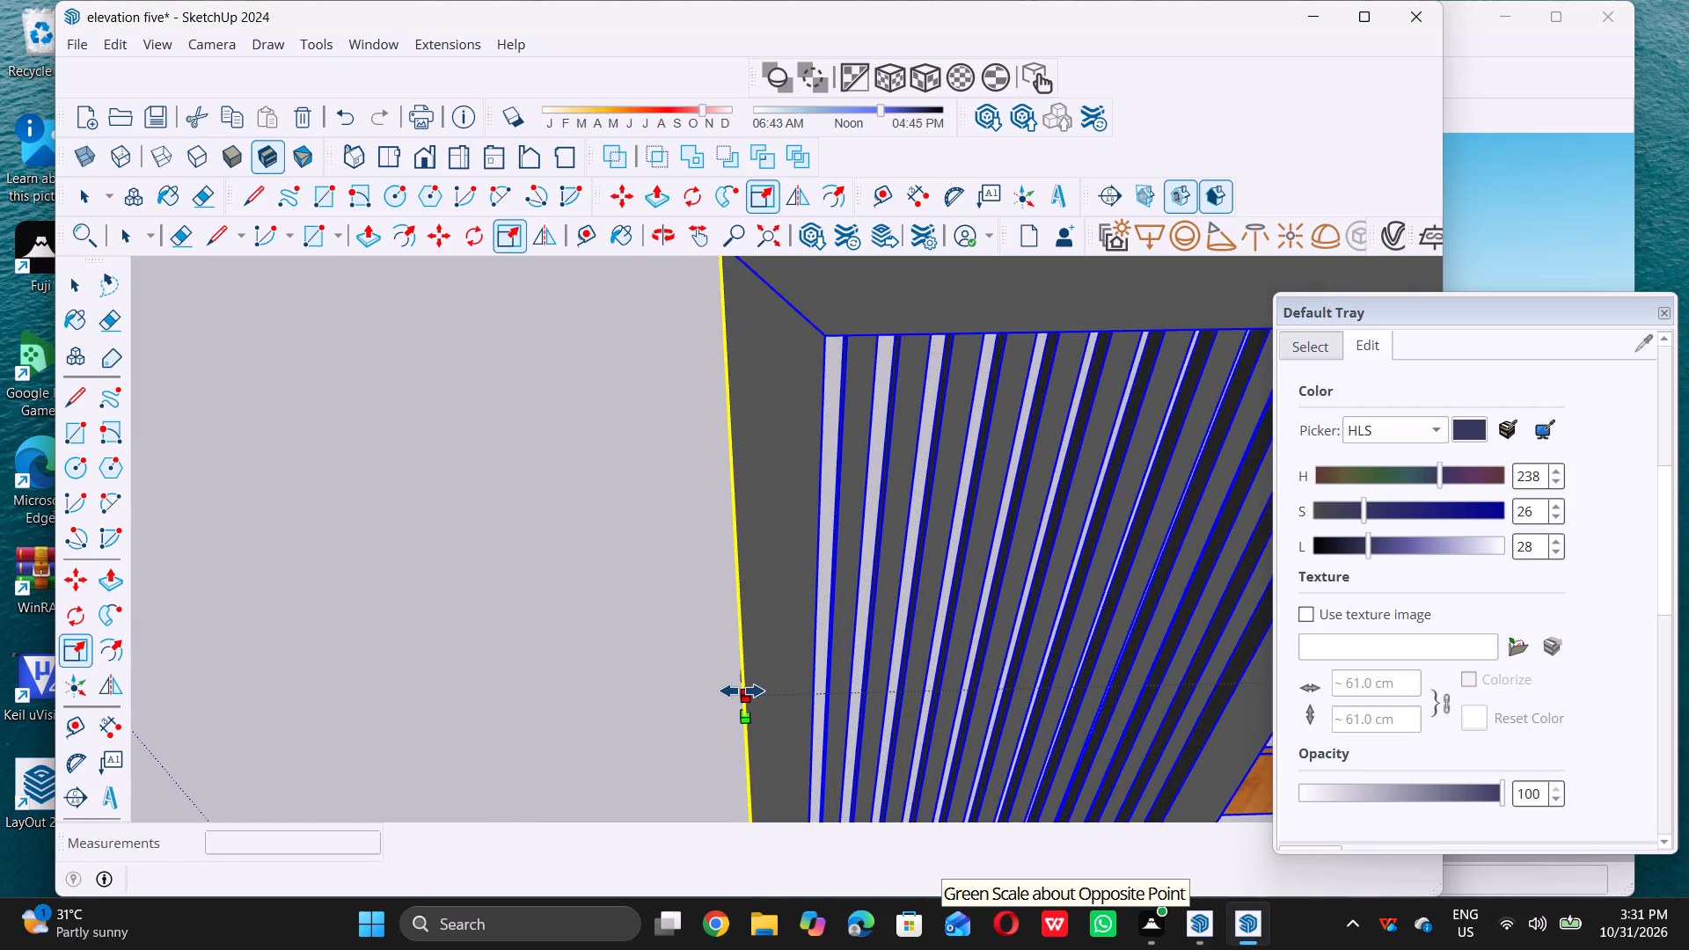
{"action": "left_click", "coordinate": [742, 691]}
{"action": "scroll", "coordinate": [741, 691], "scroll_direction": "down", "scroll_amount": 17}
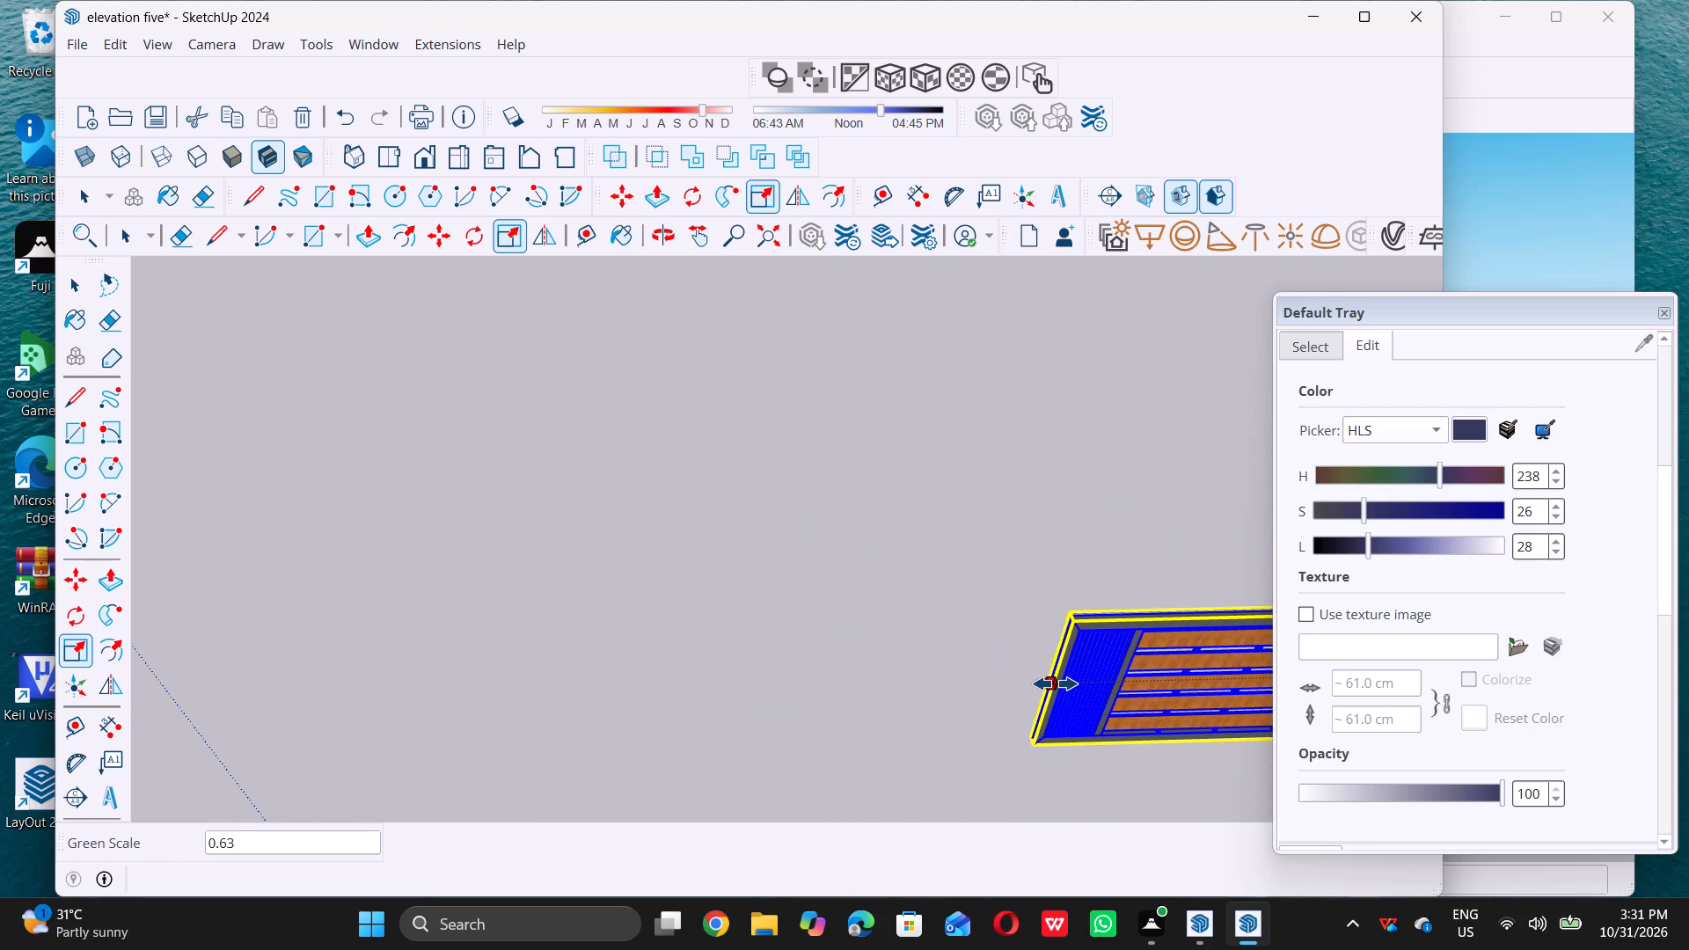
{"action": "left_click", "coordinate": [1055, 683]}
{"action": "key", "text": "space"}
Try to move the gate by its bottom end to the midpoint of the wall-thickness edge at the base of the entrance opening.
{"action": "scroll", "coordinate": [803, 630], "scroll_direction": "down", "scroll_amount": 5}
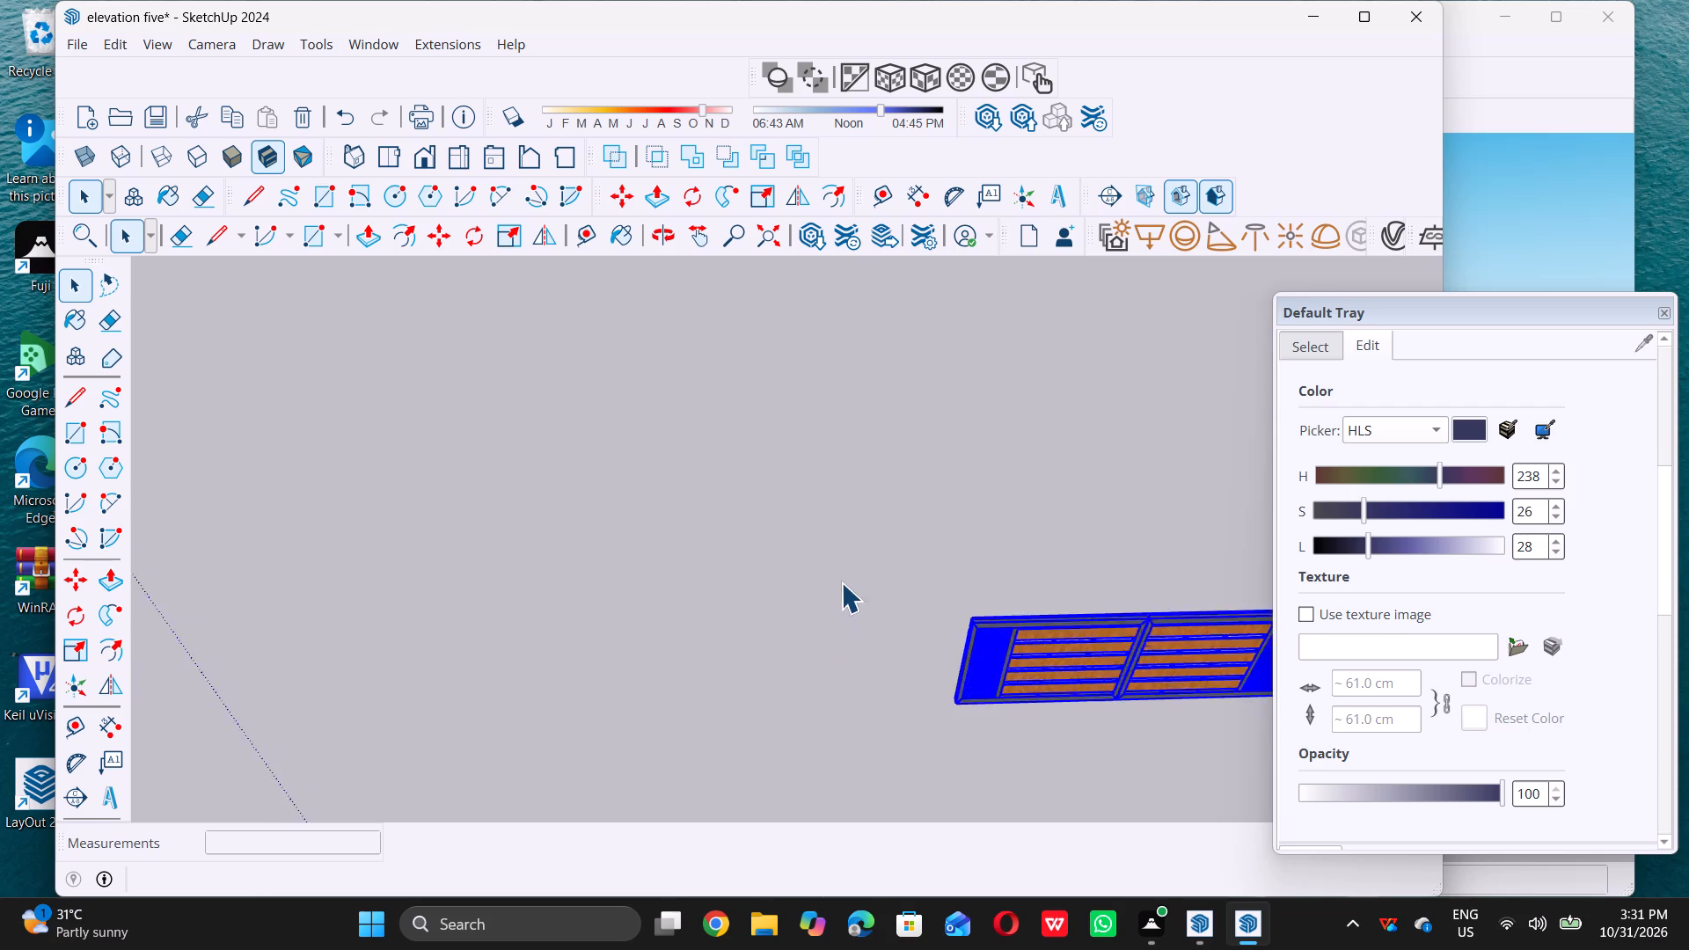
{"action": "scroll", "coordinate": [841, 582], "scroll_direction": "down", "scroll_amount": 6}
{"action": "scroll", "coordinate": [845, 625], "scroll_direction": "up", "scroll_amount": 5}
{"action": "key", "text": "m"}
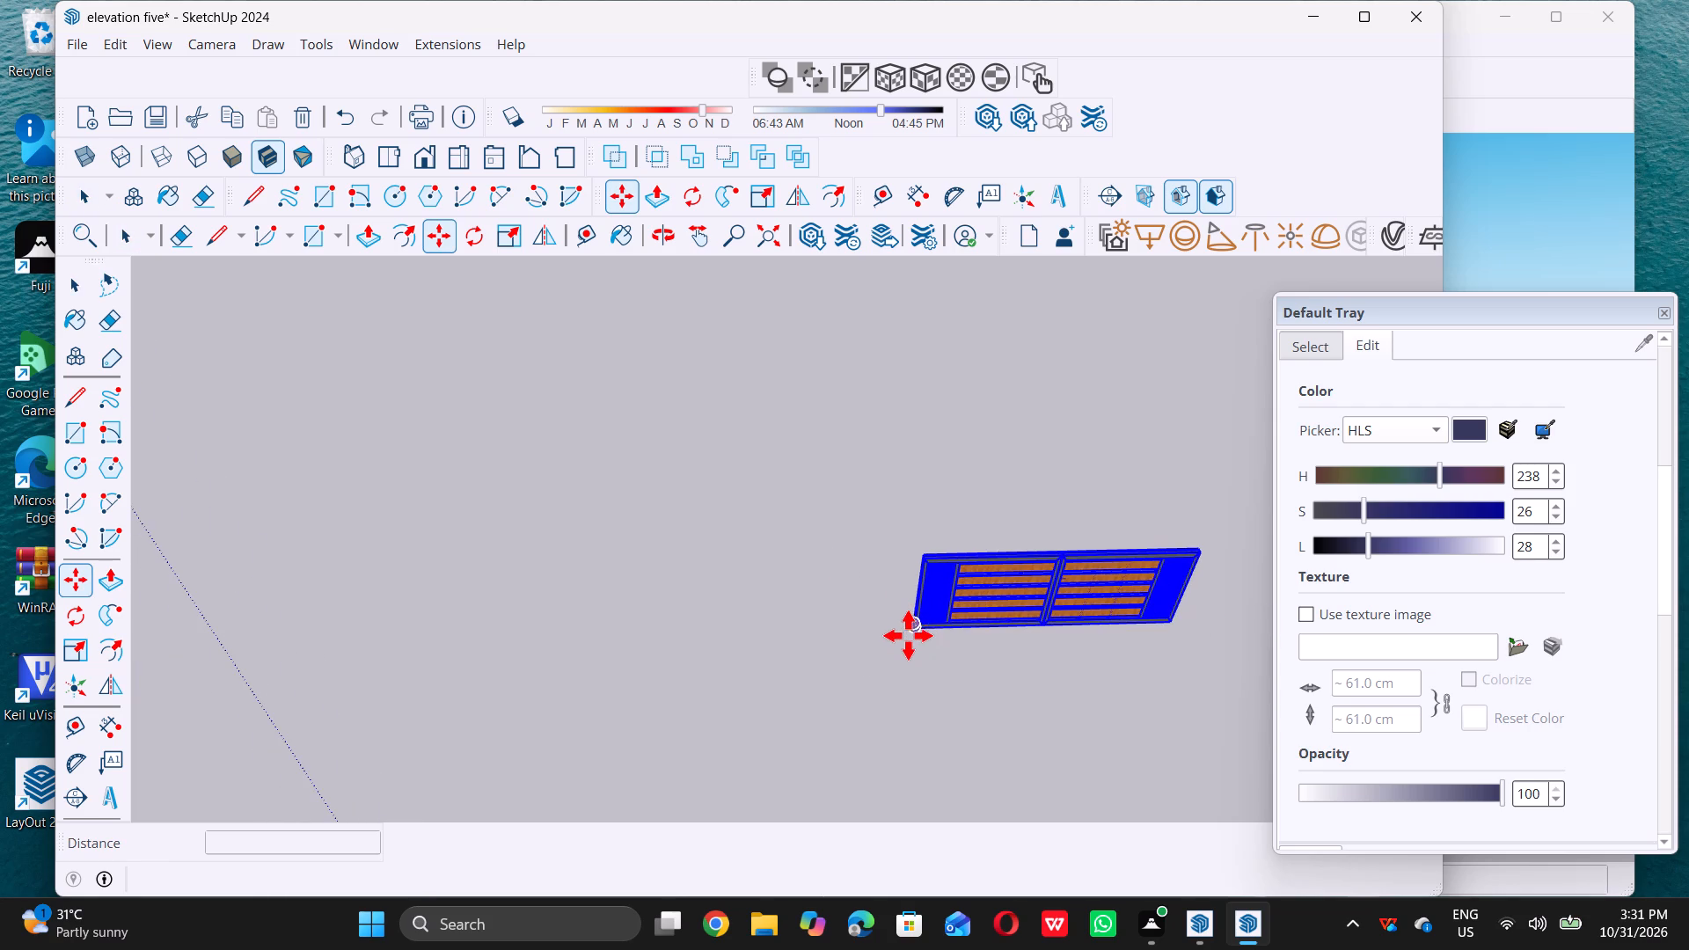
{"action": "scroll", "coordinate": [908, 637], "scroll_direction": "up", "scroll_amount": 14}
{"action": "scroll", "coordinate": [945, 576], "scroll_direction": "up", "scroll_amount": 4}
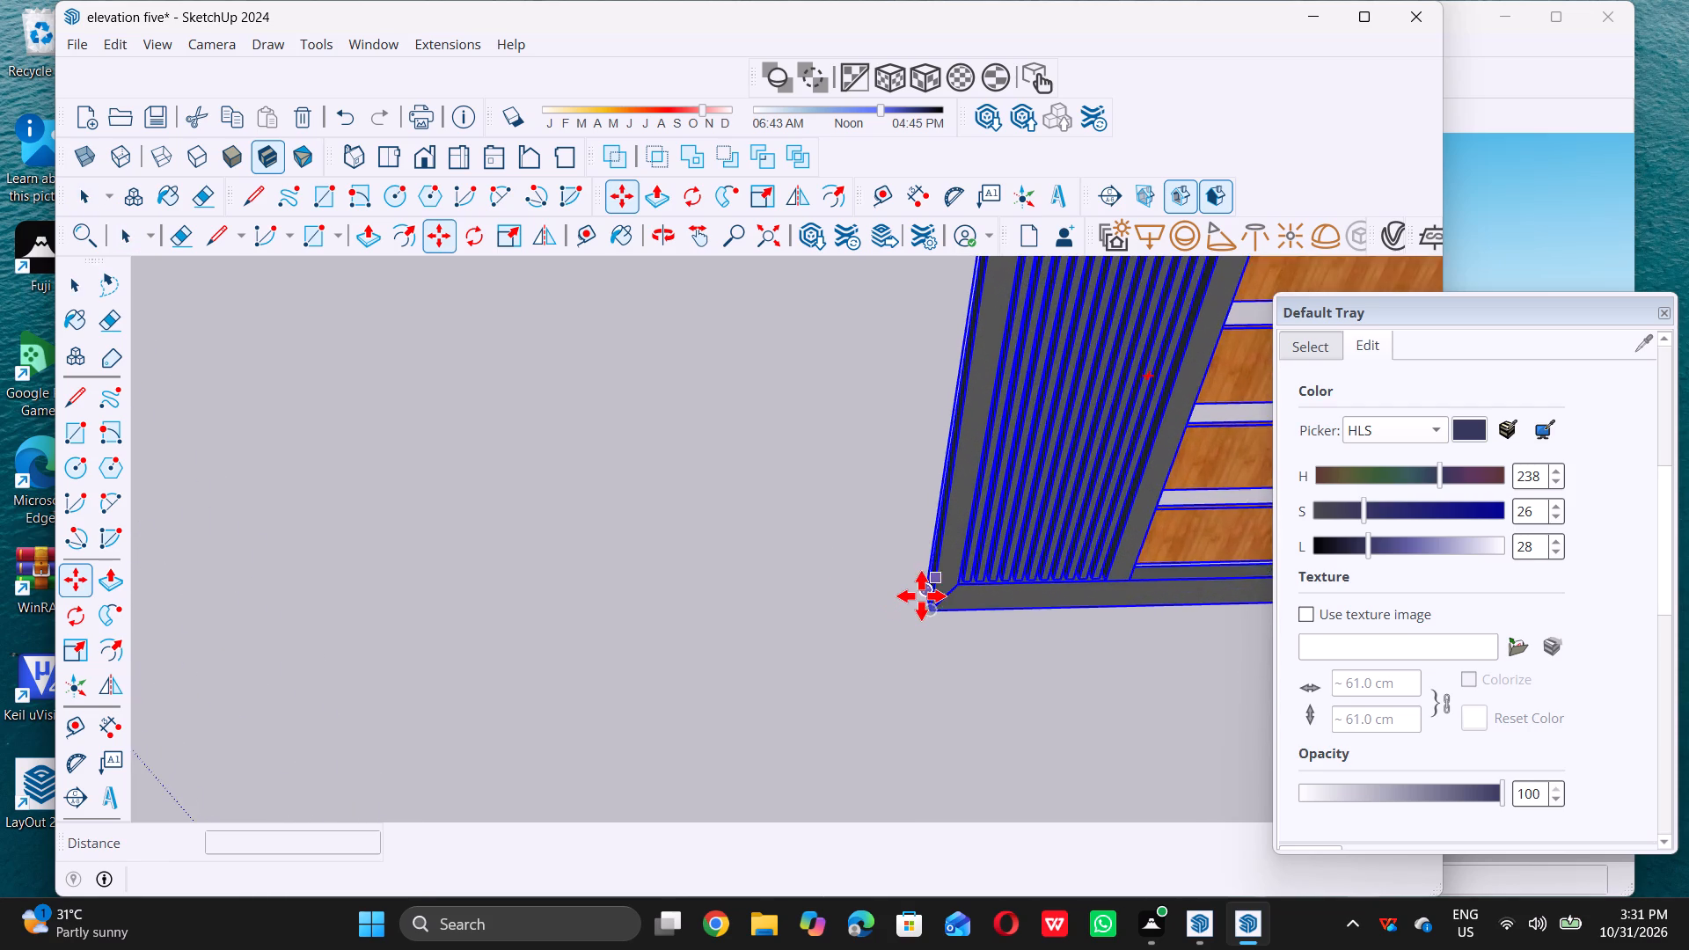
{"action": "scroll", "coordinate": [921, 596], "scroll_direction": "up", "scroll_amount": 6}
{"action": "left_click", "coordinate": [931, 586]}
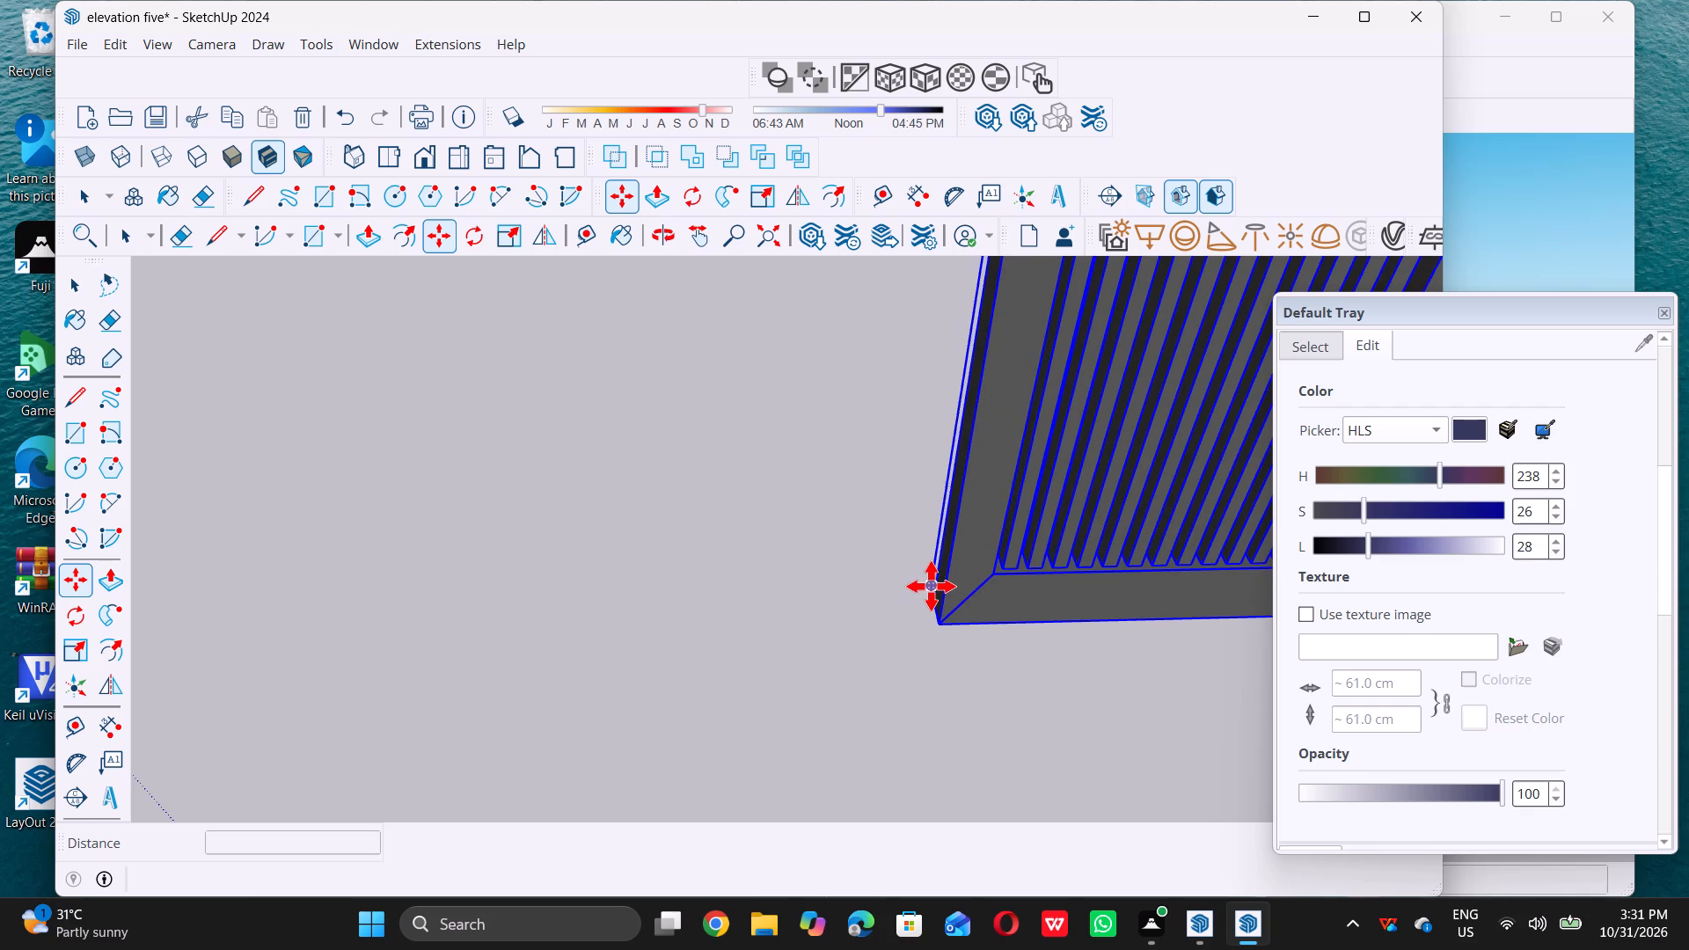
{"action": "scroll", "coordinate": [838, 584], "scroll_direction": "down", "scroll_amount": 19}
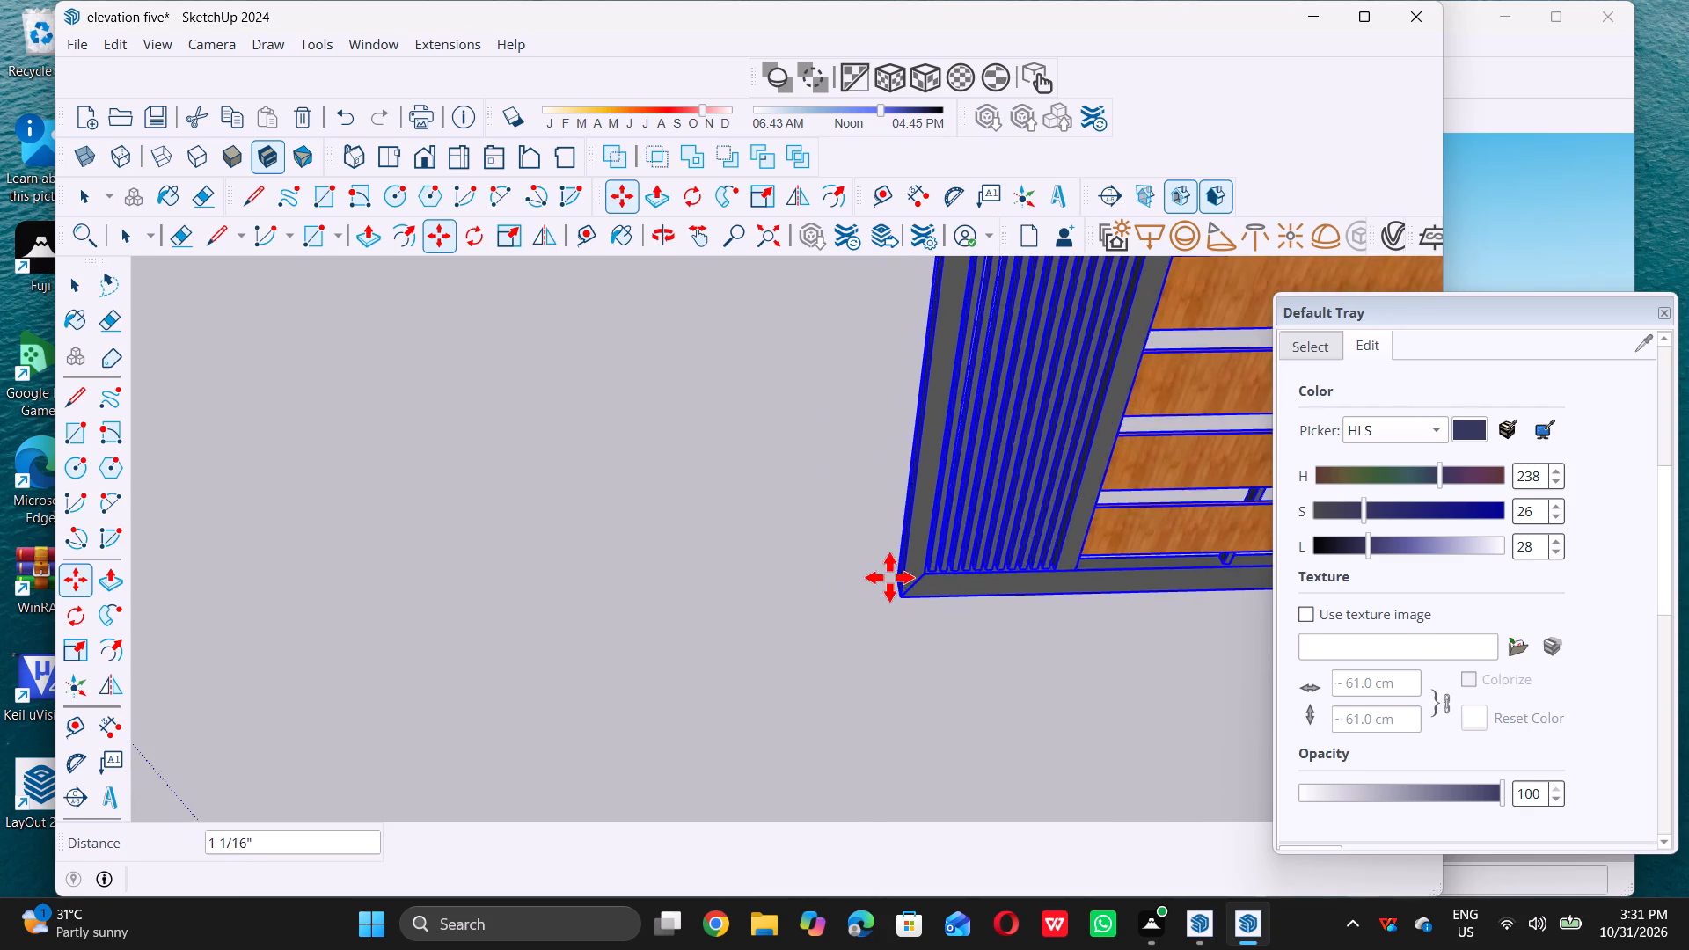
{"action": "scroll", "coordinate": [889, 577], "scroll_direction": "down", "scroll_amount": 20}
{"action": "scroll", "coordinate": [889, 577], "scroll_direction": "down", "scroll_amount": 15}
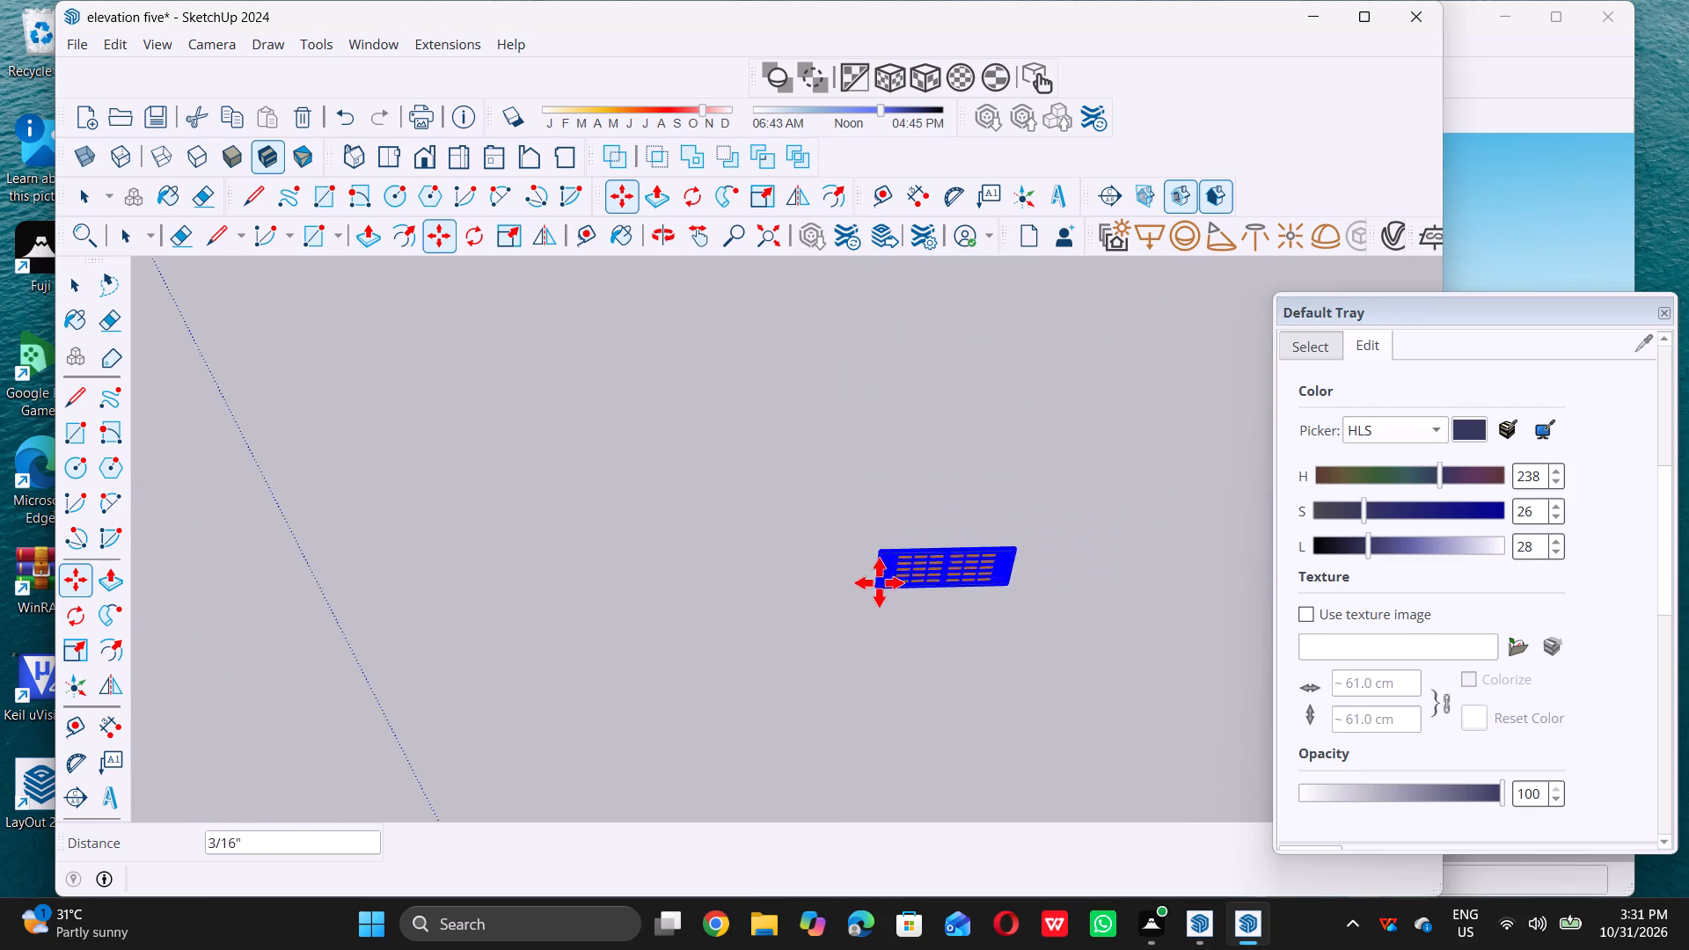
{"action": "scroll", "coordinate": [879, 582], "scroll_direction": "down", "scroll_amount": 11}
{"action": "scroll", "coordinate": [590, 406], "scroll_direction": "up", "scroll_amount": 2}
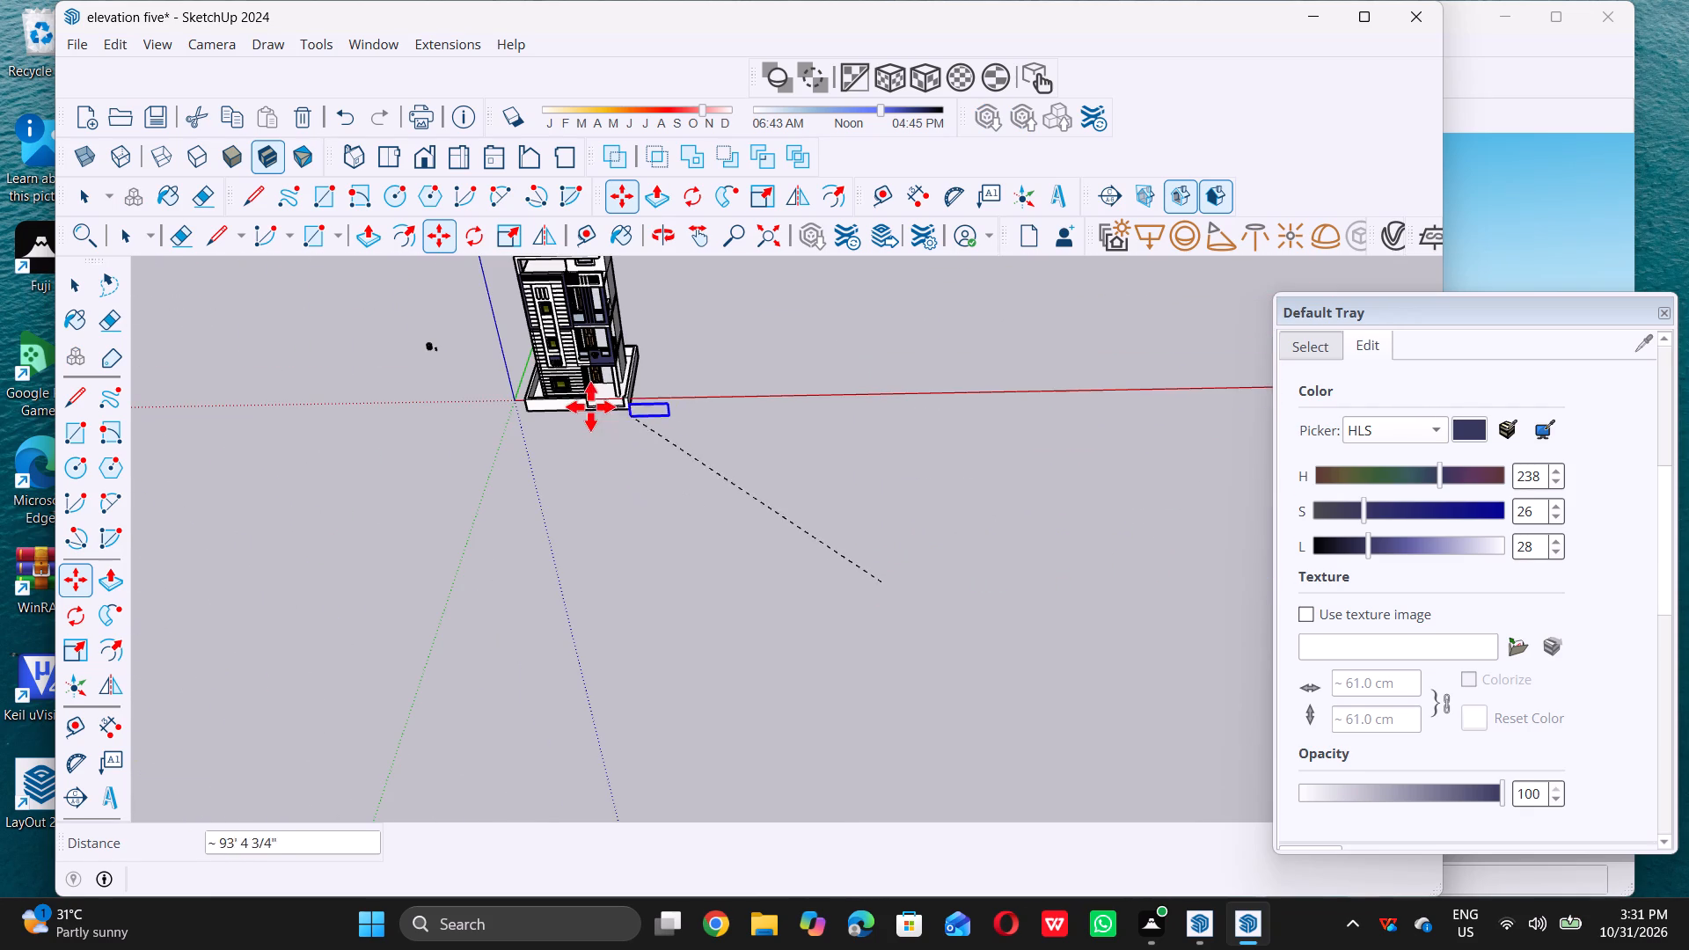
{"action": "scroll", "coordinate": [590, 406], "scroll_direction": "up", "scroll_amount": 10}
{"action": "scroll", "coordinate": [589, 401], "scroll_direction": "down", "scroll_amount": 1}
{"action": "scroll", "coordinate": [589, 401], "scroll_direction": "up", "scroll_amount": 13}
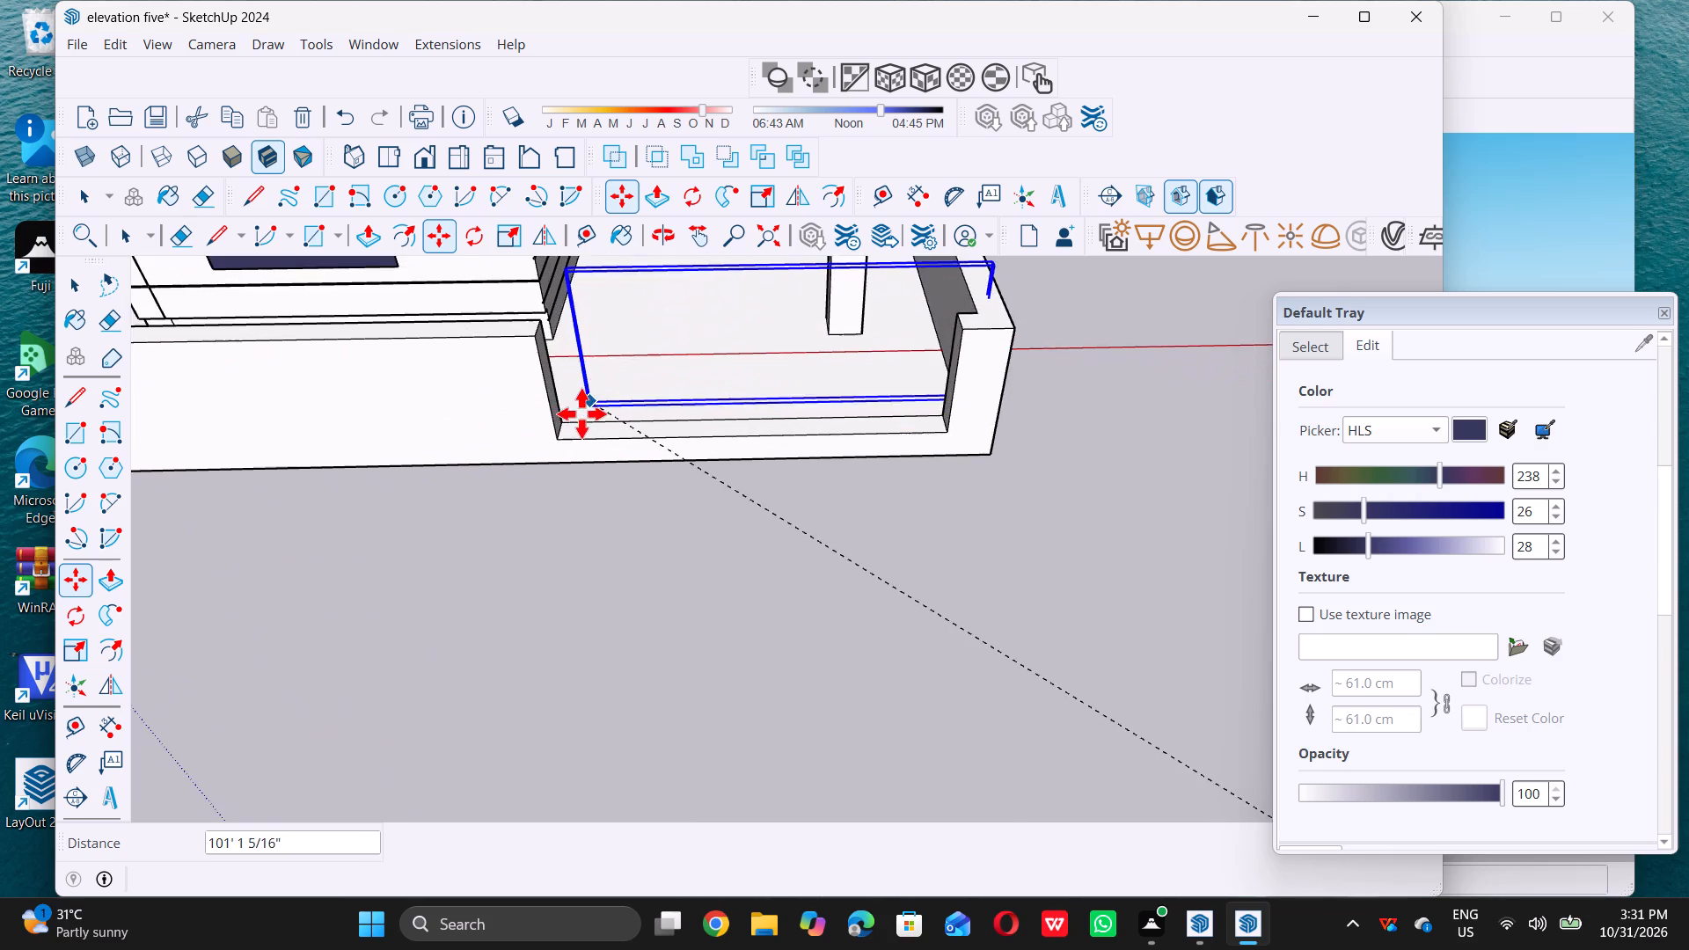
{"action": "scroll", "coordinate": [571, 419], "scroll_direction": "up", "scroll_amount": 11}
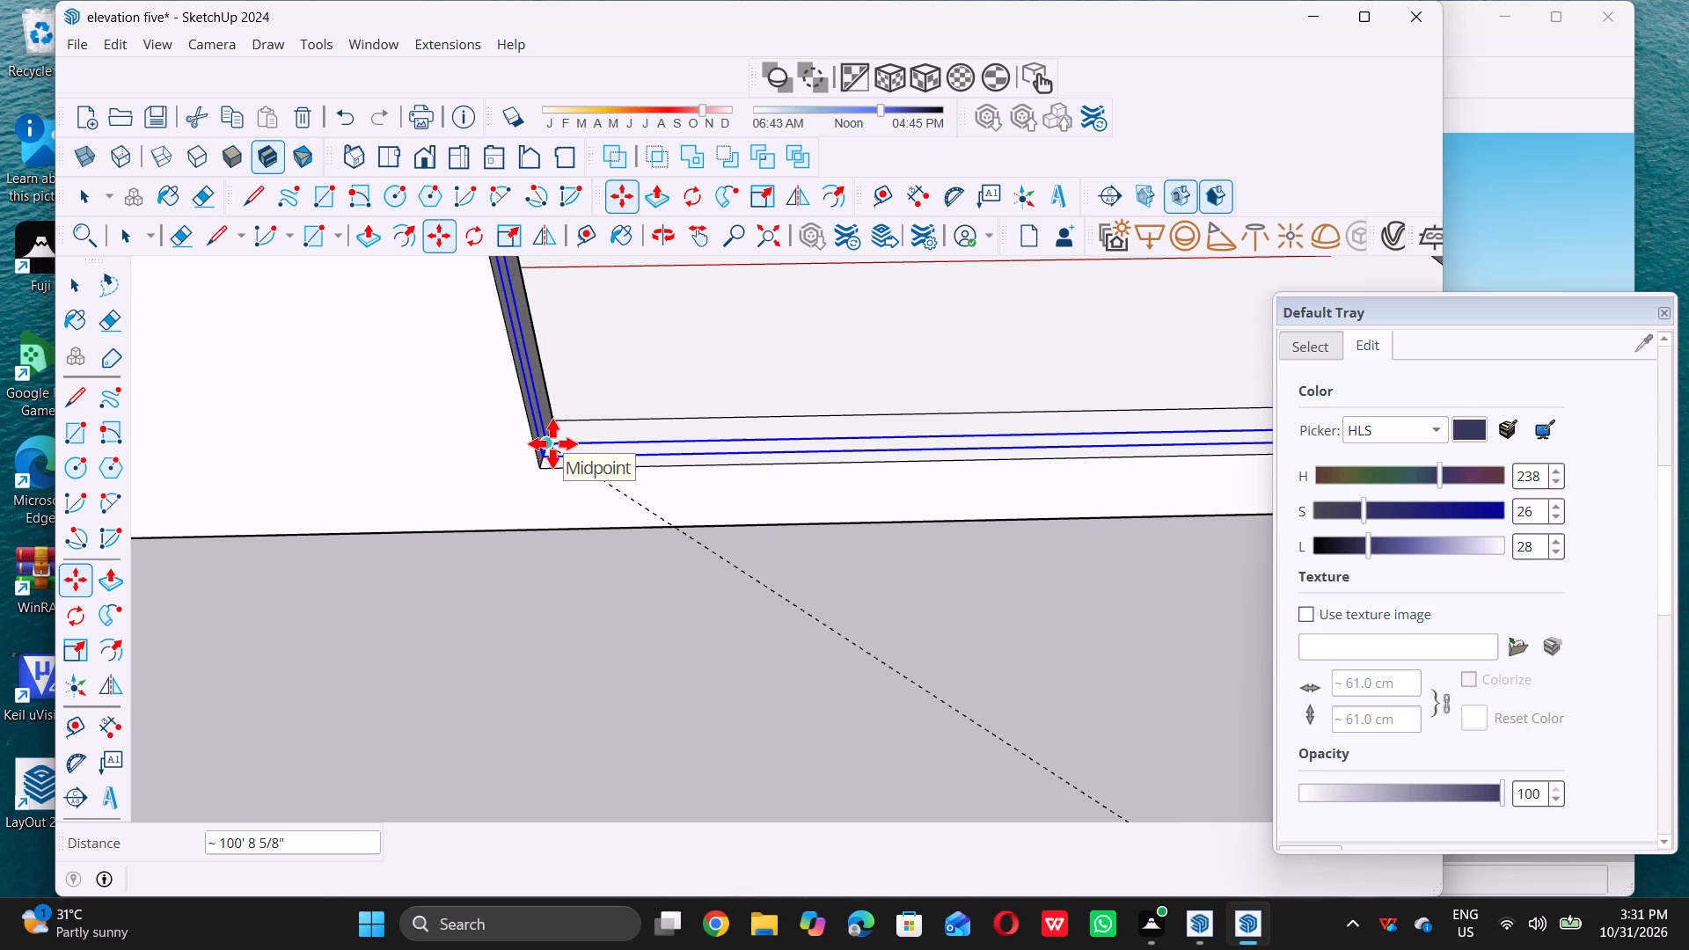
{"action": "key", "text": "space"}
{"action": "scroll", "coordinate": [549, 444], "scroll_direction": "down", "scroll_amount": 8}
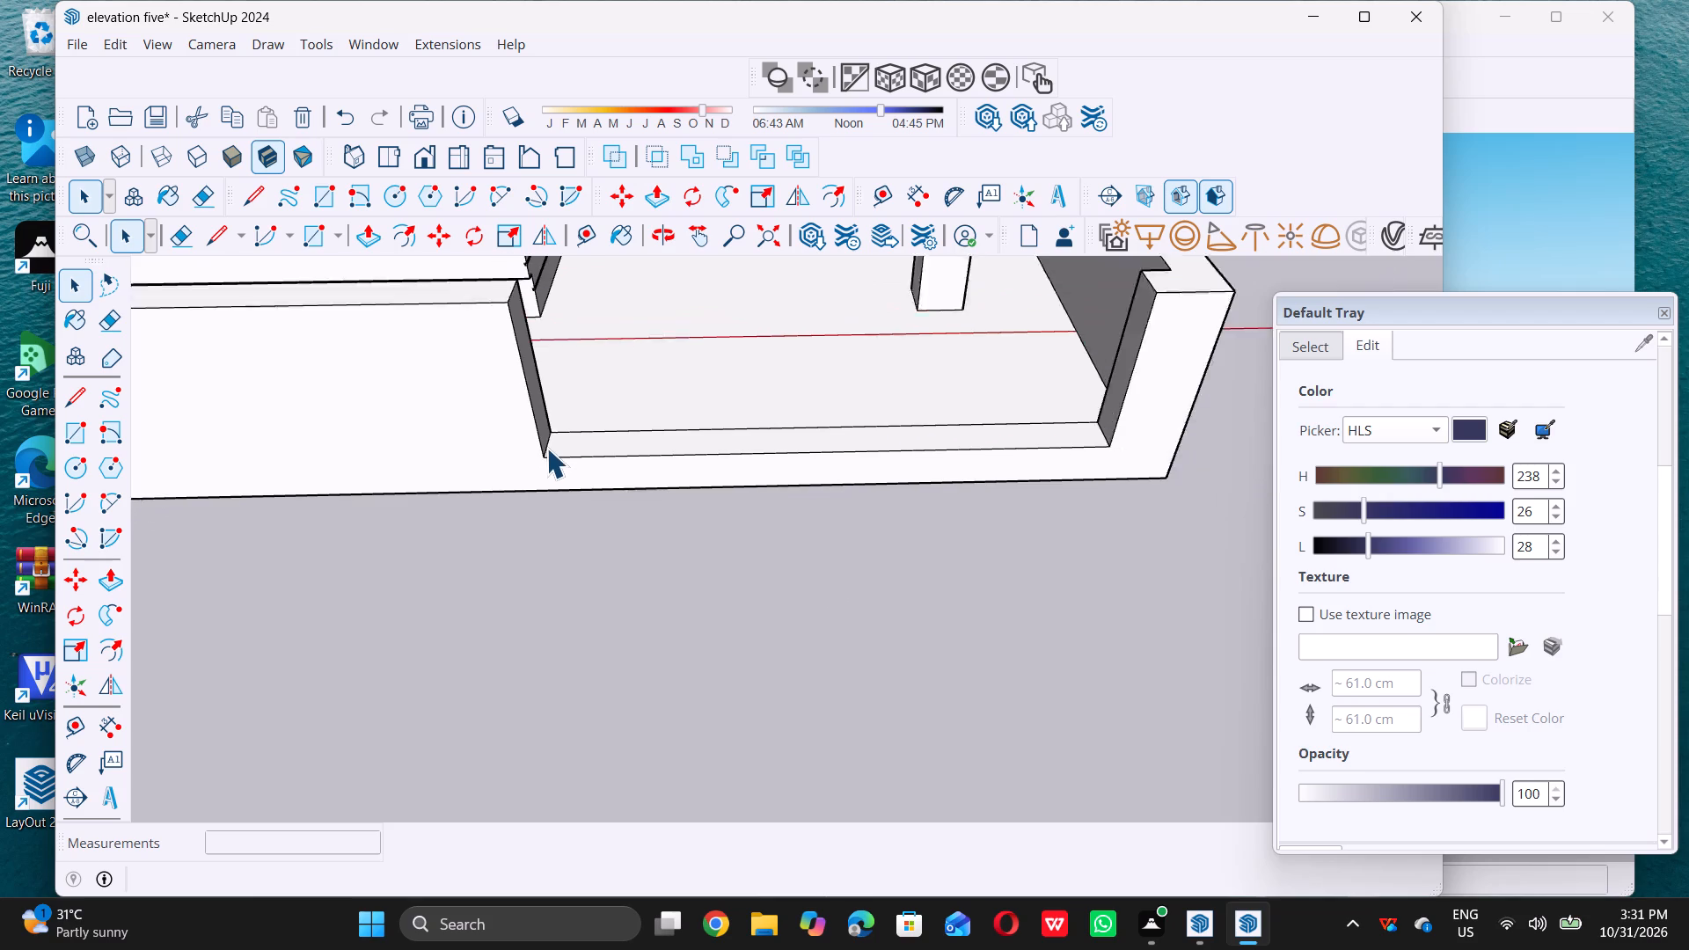
Scale the gate's length to about 0.53 along its green axis, from its end nearer the building.
{"action": "scroll", "coordinate": [546, 448], "scroll_direction": "down", "scroll_amount": 20}
{"action": "scroll", "coordinate": [546, 448], "scroll_direction": "down", "scroll_amount": 10}
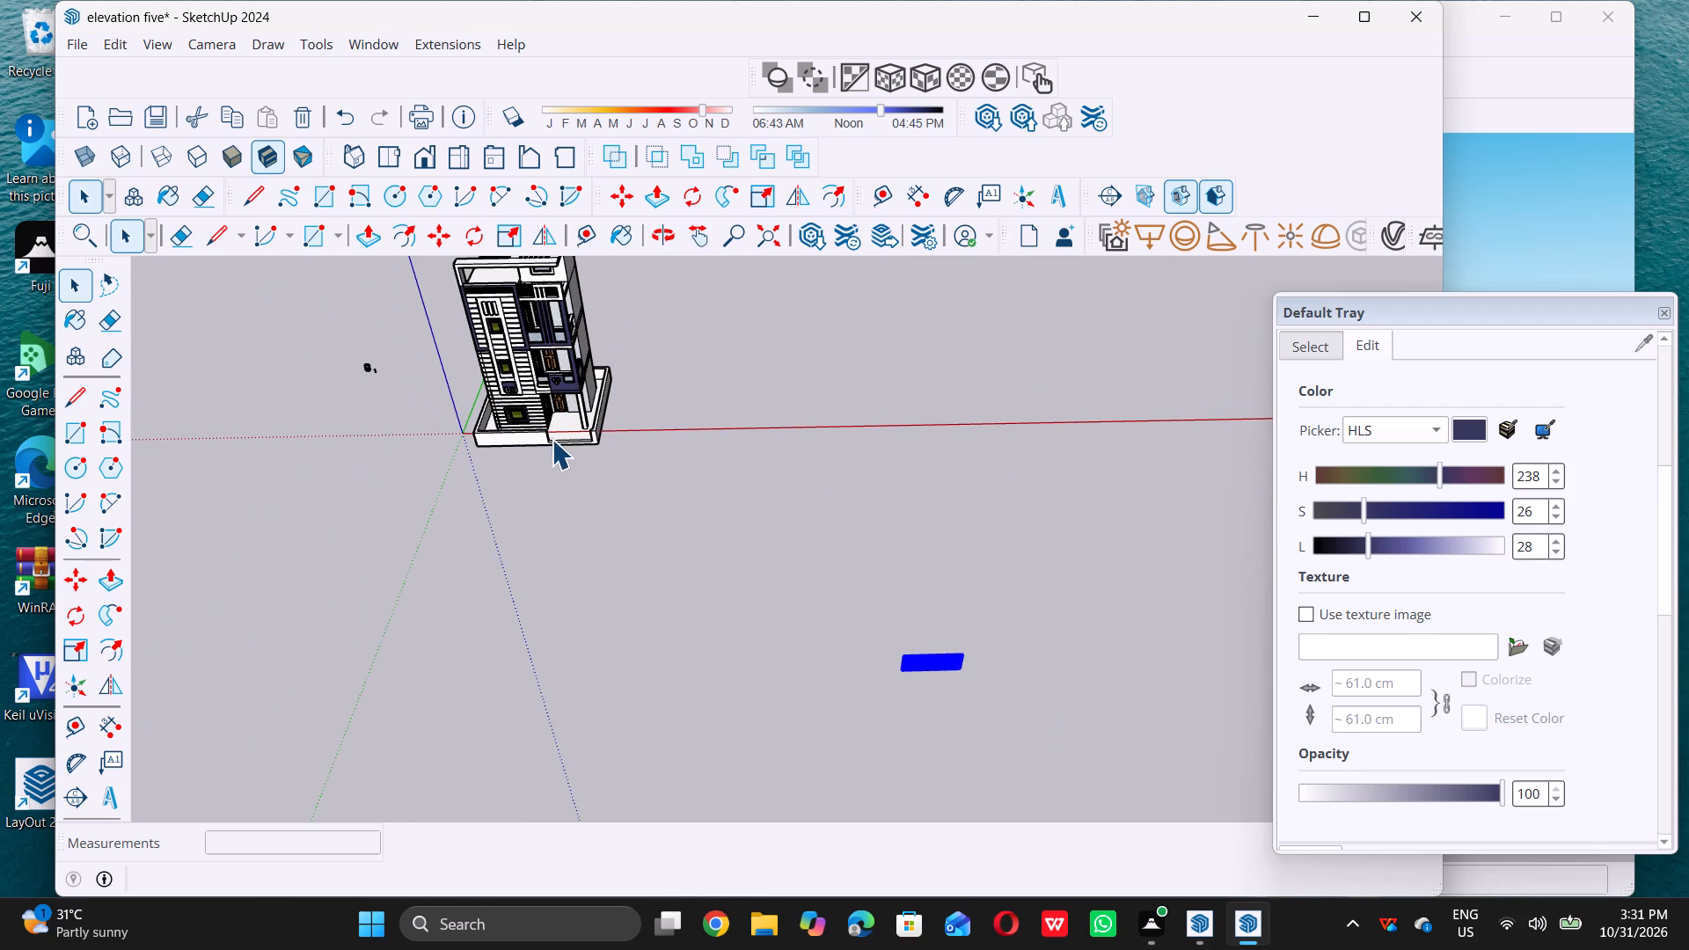
{"action": "middle_click_drag", "start_coordinate": [930, 687], "coordinate": [881, 519]}
{"action": "middle_click", "coordinate": [881, 519]}
{"action": "scroll", "coordinate": [884, 553], "scroll_direction": "up", "scroll_amount": 4}
{"action": "key", "text": "s"}
{"action": "scroll", "coordinate": [892, 545], "scroll_direction": "up", "scroll_amount": 4}
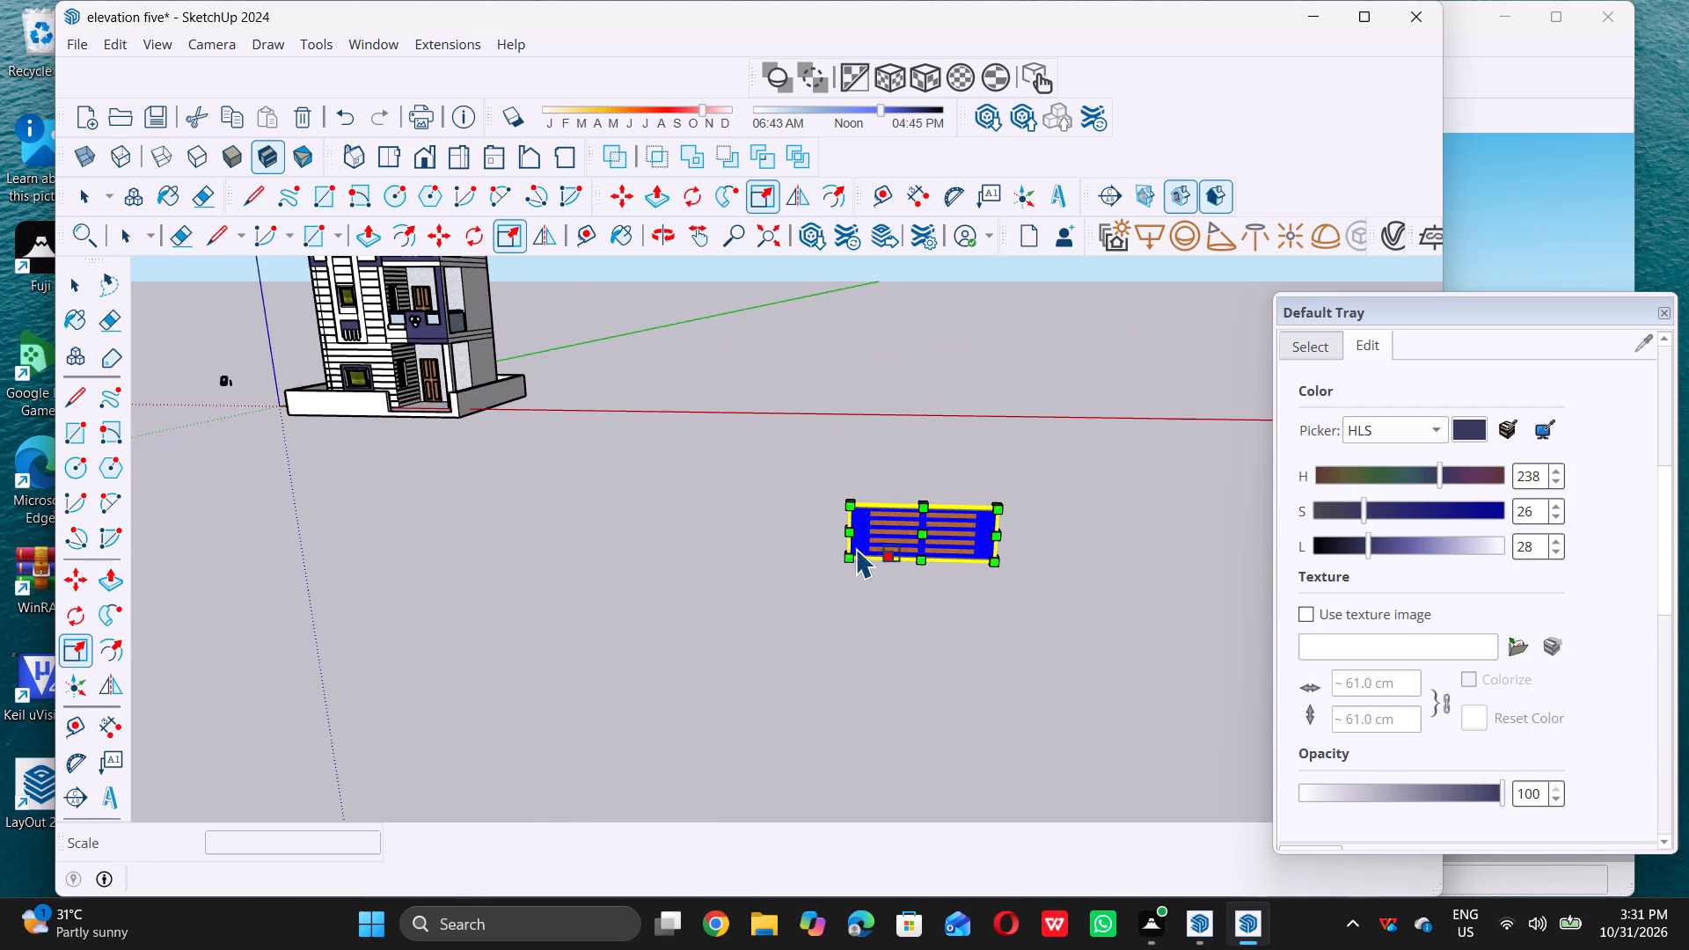
{"action": "middle_click_drag", "start_coordinate": [852, 546], "coordinate": [905, 581]}
{"action": "middle_click", "coordinate": [905, 581]}
{"action": "scroll", "coordinate": [865, 543], "scroll_direction": "up", "scroll_amount": 11}
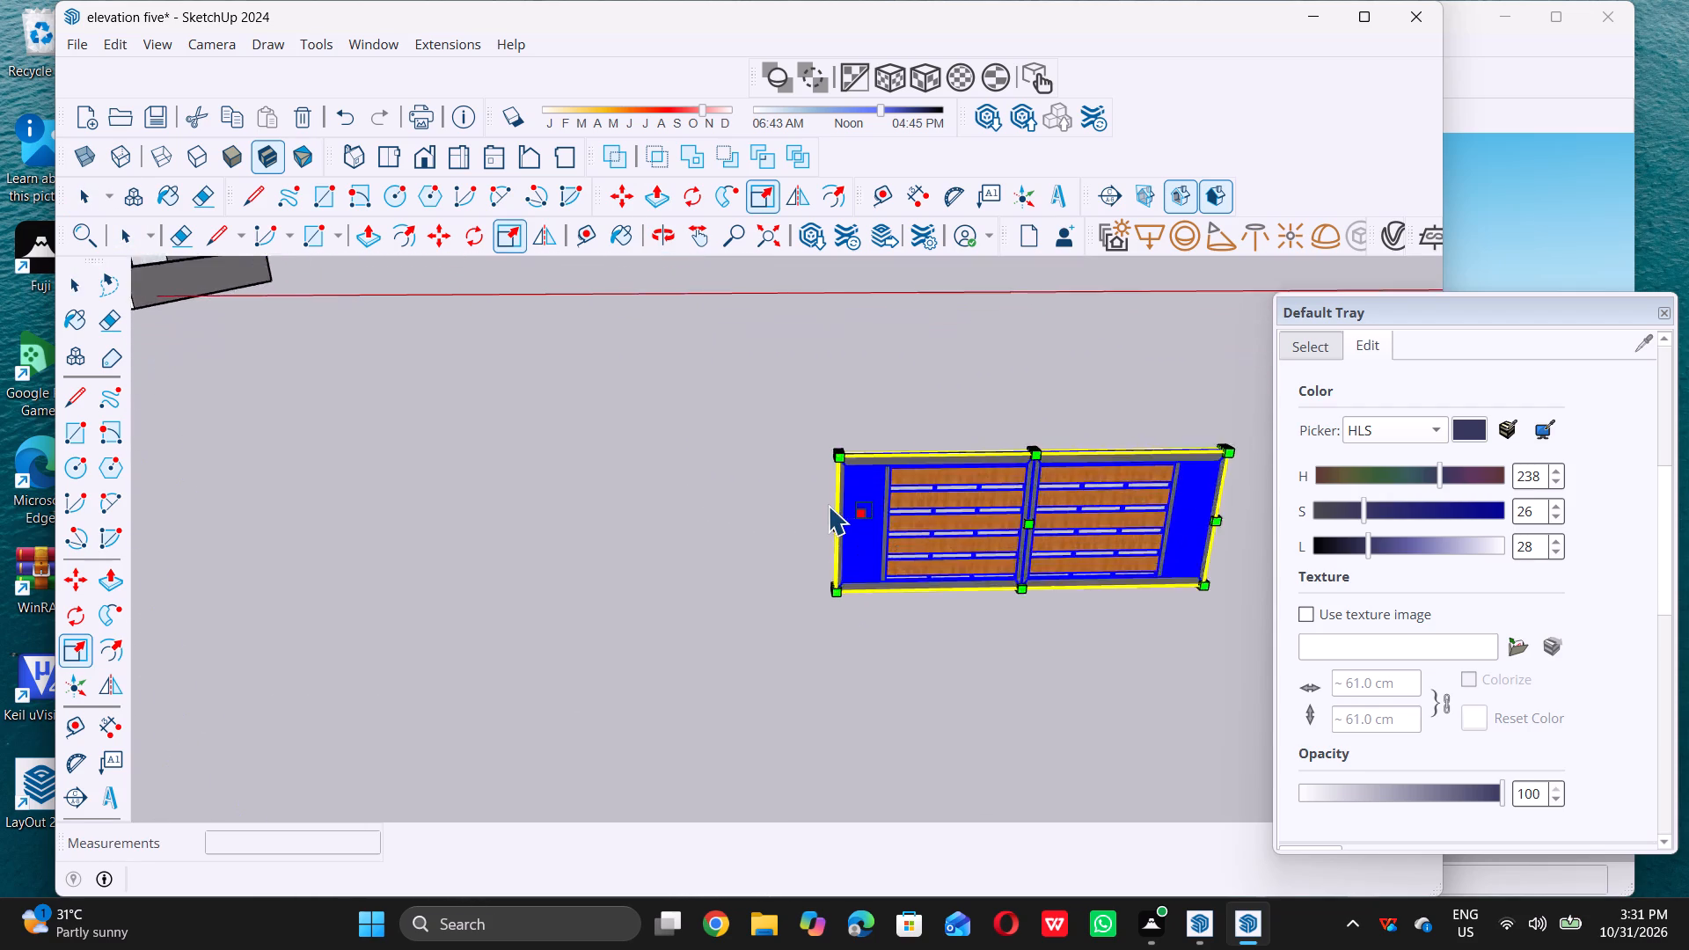
{"action": "scroll", "coordinate": [832, 506], "scroll_direction": "up", "scroll_amount": 17}
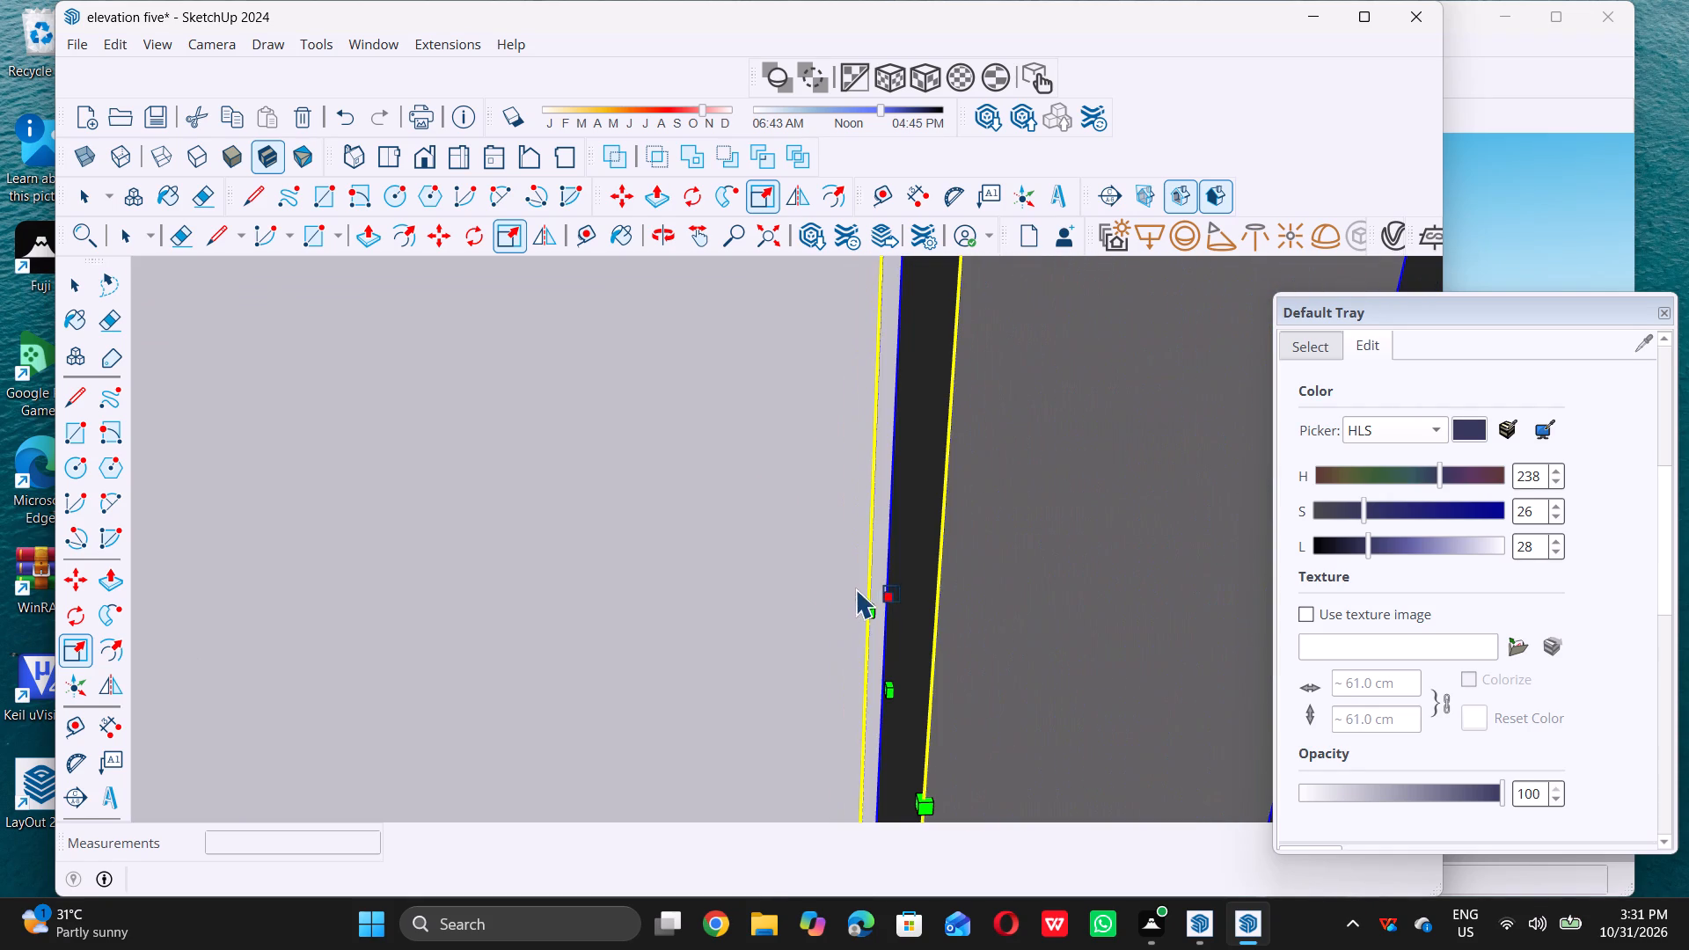
{"action": "left_click", "coordinate": [880, 693]}
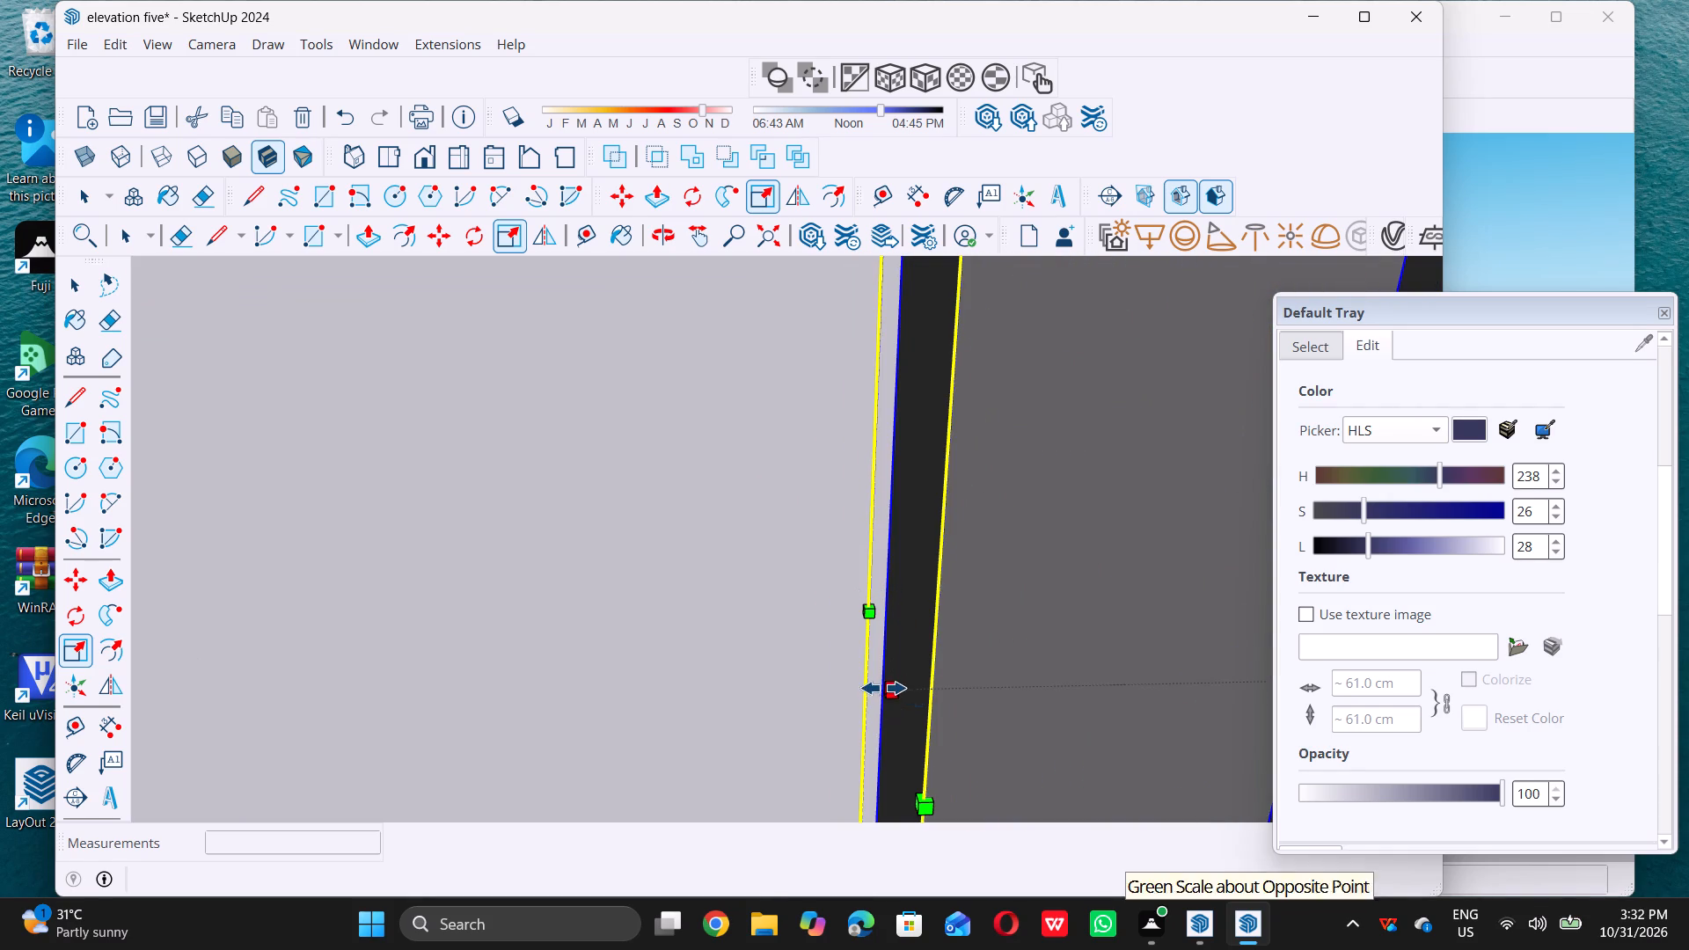
{"action": "triple_click", "coordinate": [880, 691]}
{"action": "left_click", "coordinate": [885, 687]}
{"action": "scroll", "coordinate": [882, 687], "scroll_direction": "down", "scroll_amount": 6}
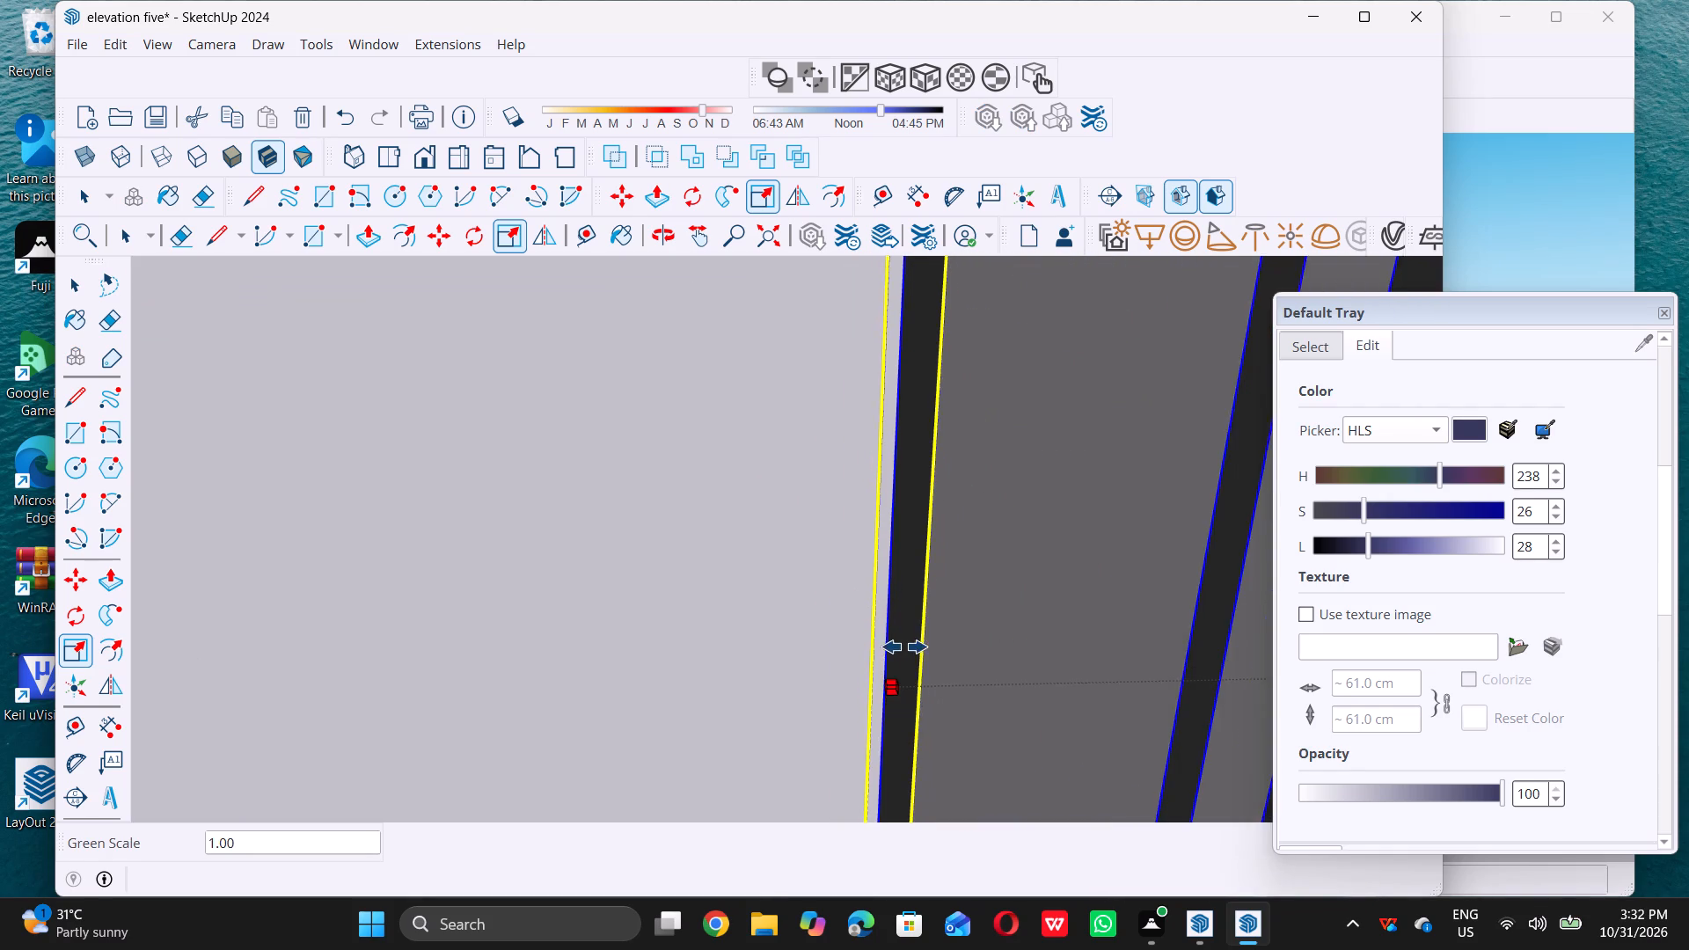
{"action": "scroll", "coordinate": [904, 647], "scroll_direction": "down", "scroll_amount": 3}
{"action": "scroll", "coordinate": [904, 664], "scroll_direction": "down", "scroll_amount": 19}
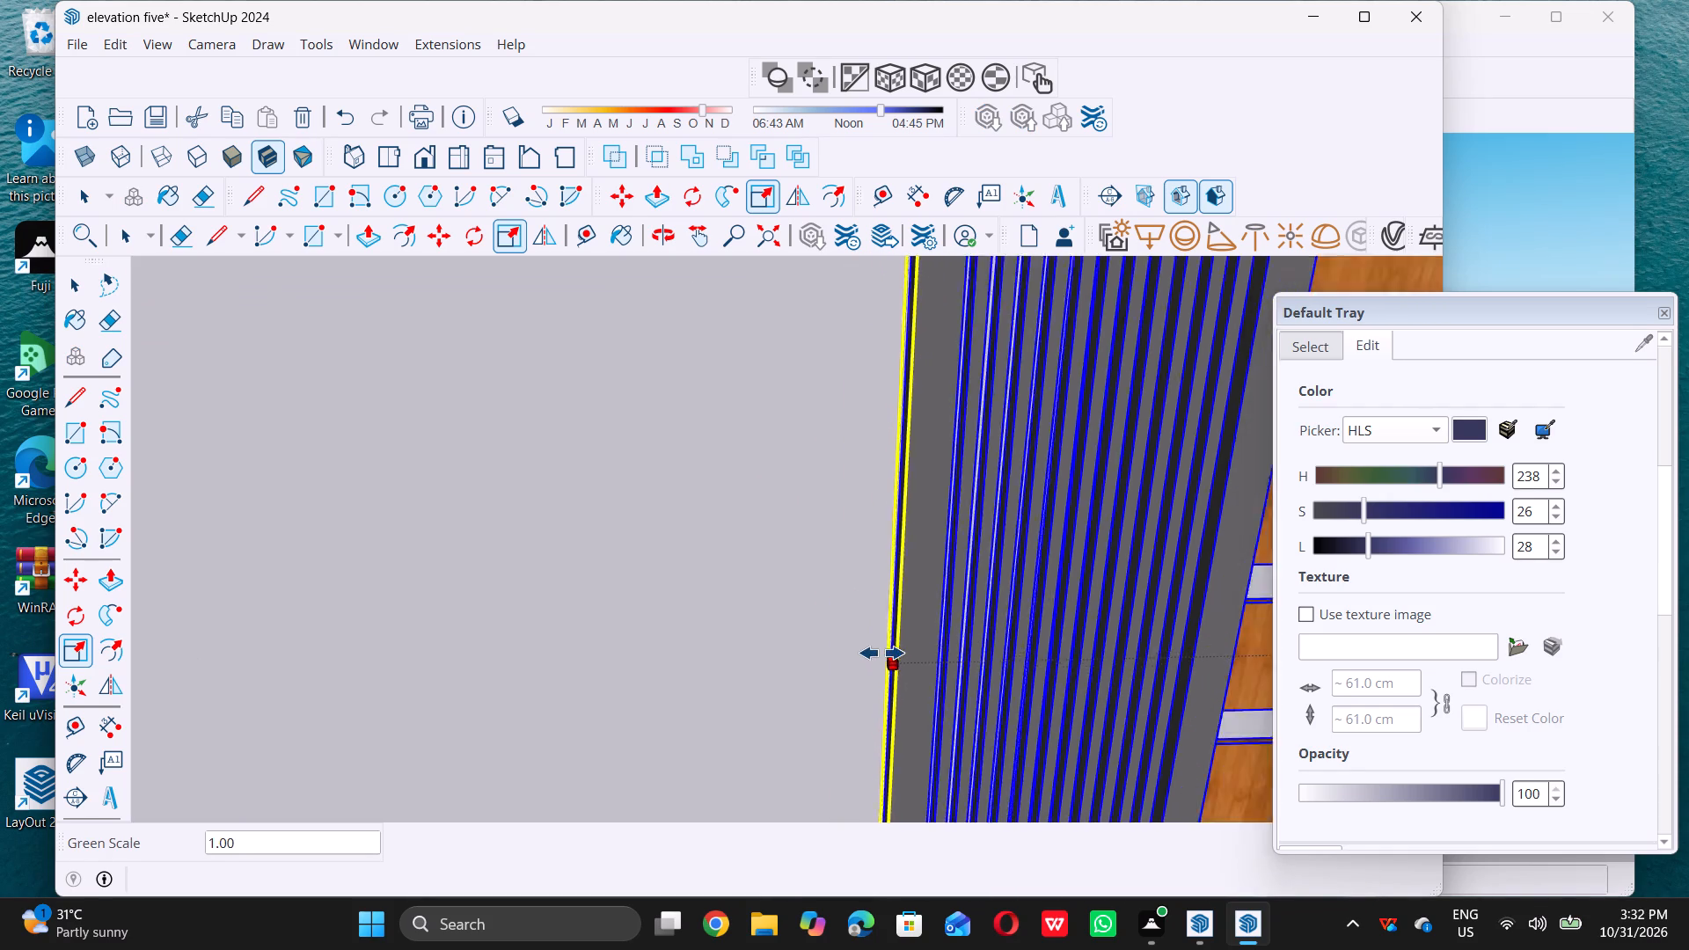
{"action": "scroll", "coordinate": [881, 653], "scroll_direction": "down", "scroll_amount": 20}
{"action": "scroll", "coordinate": [881, 653], "scroll_direction": "down", "scroll_amount": 5}
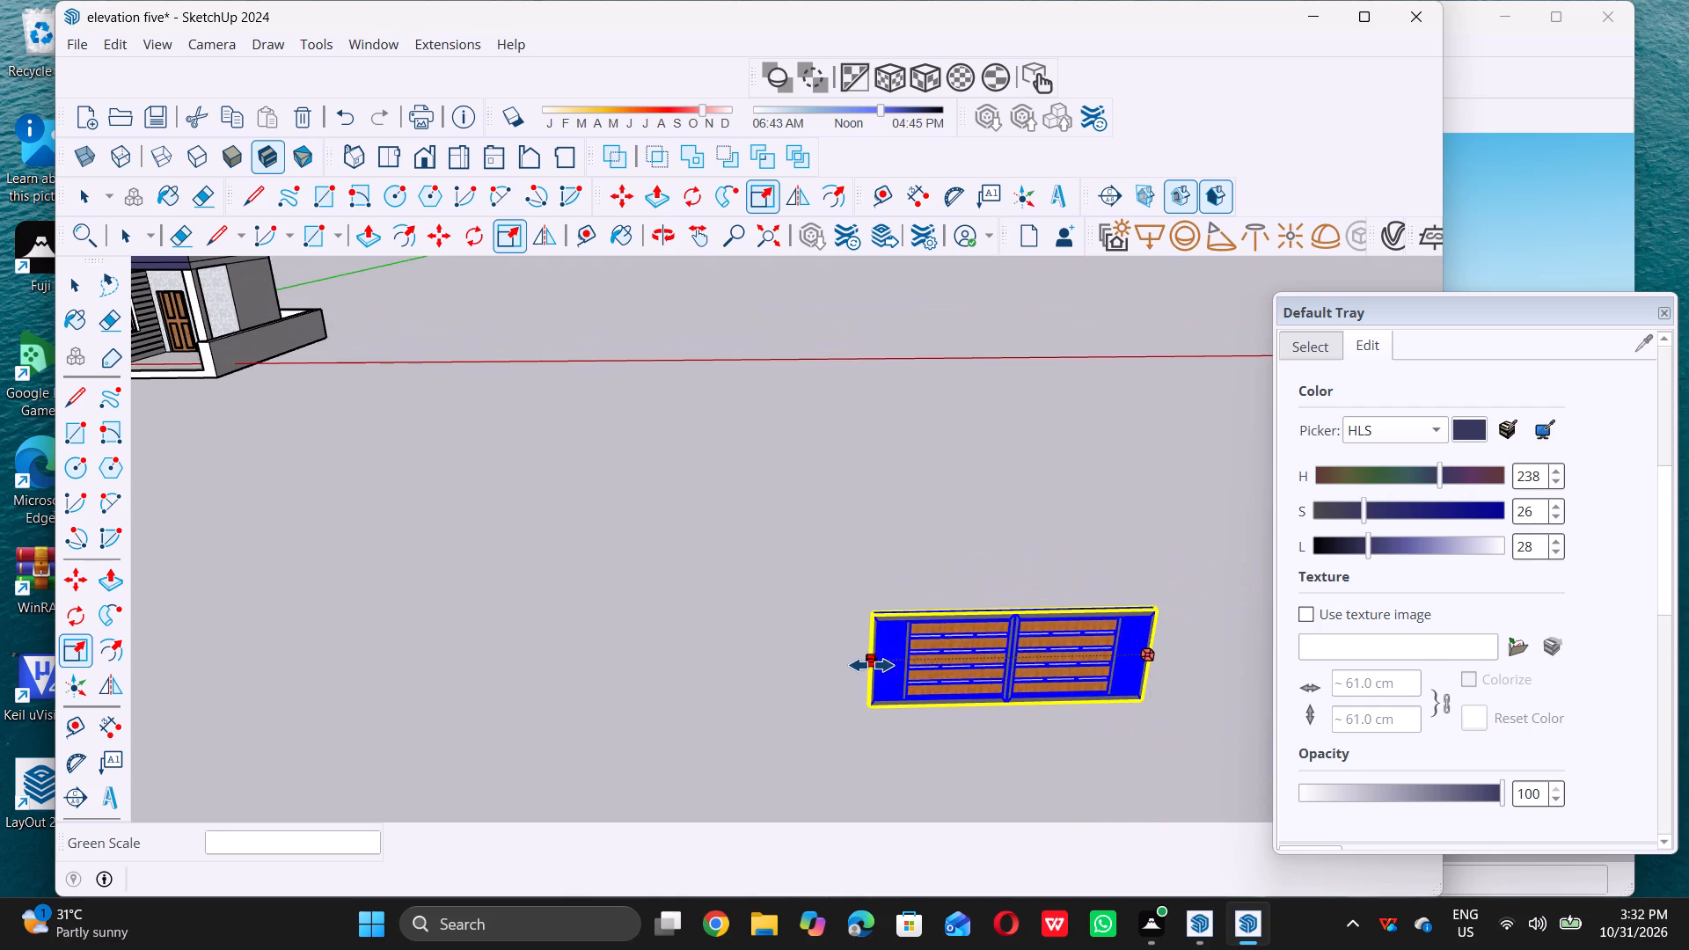
{"action": "left_click", "coordinate": [1005, 655]}
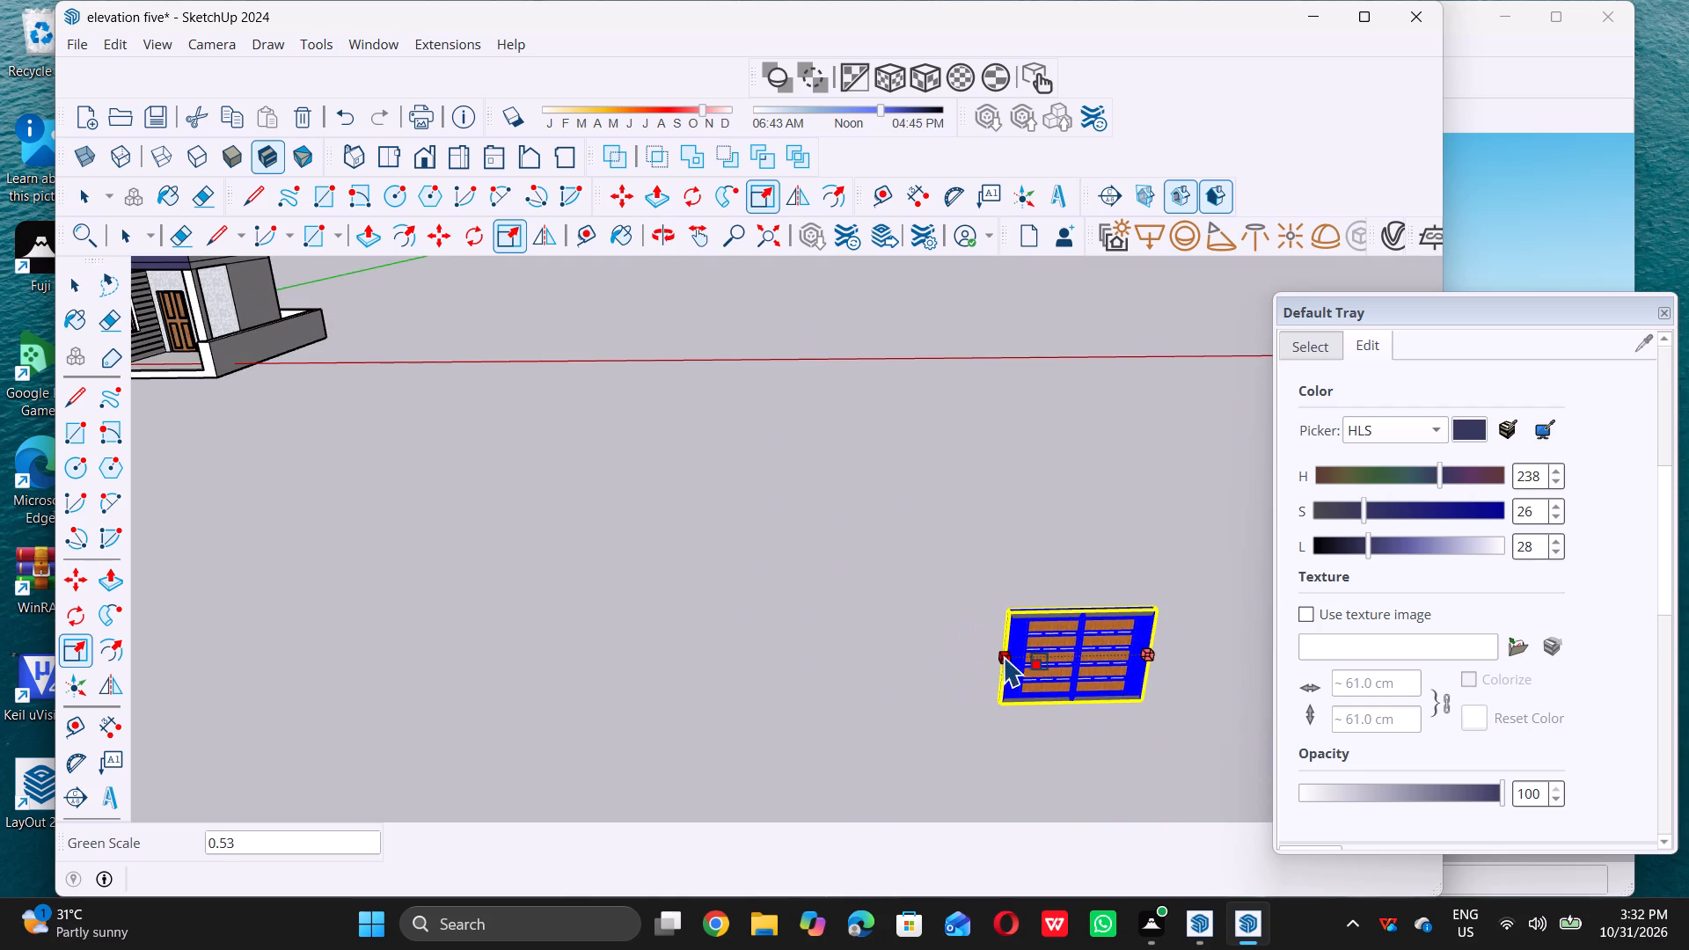
{"action": "key", "text": "space"}
Move the gate by its bottom end corner to the midpoint of the wall-thickness edge at the base of the entrance opening.
{"action": "scroll", "coordinate": [948, 693], "scroll_direction": "up", "scroll_amount": 6}
{"action": "scroll", "coordinate": [782, 603], "scroll_direction": "down", "scroll_amount": 10}
{"action": "scroll", "coordinate": [852, 648], "scroll_direction": "up", "scroll_amount": 11}
{"action": "scroll", "coordinate": [847, 570], "scroll_direction": "up", "scroll_amount": 3}
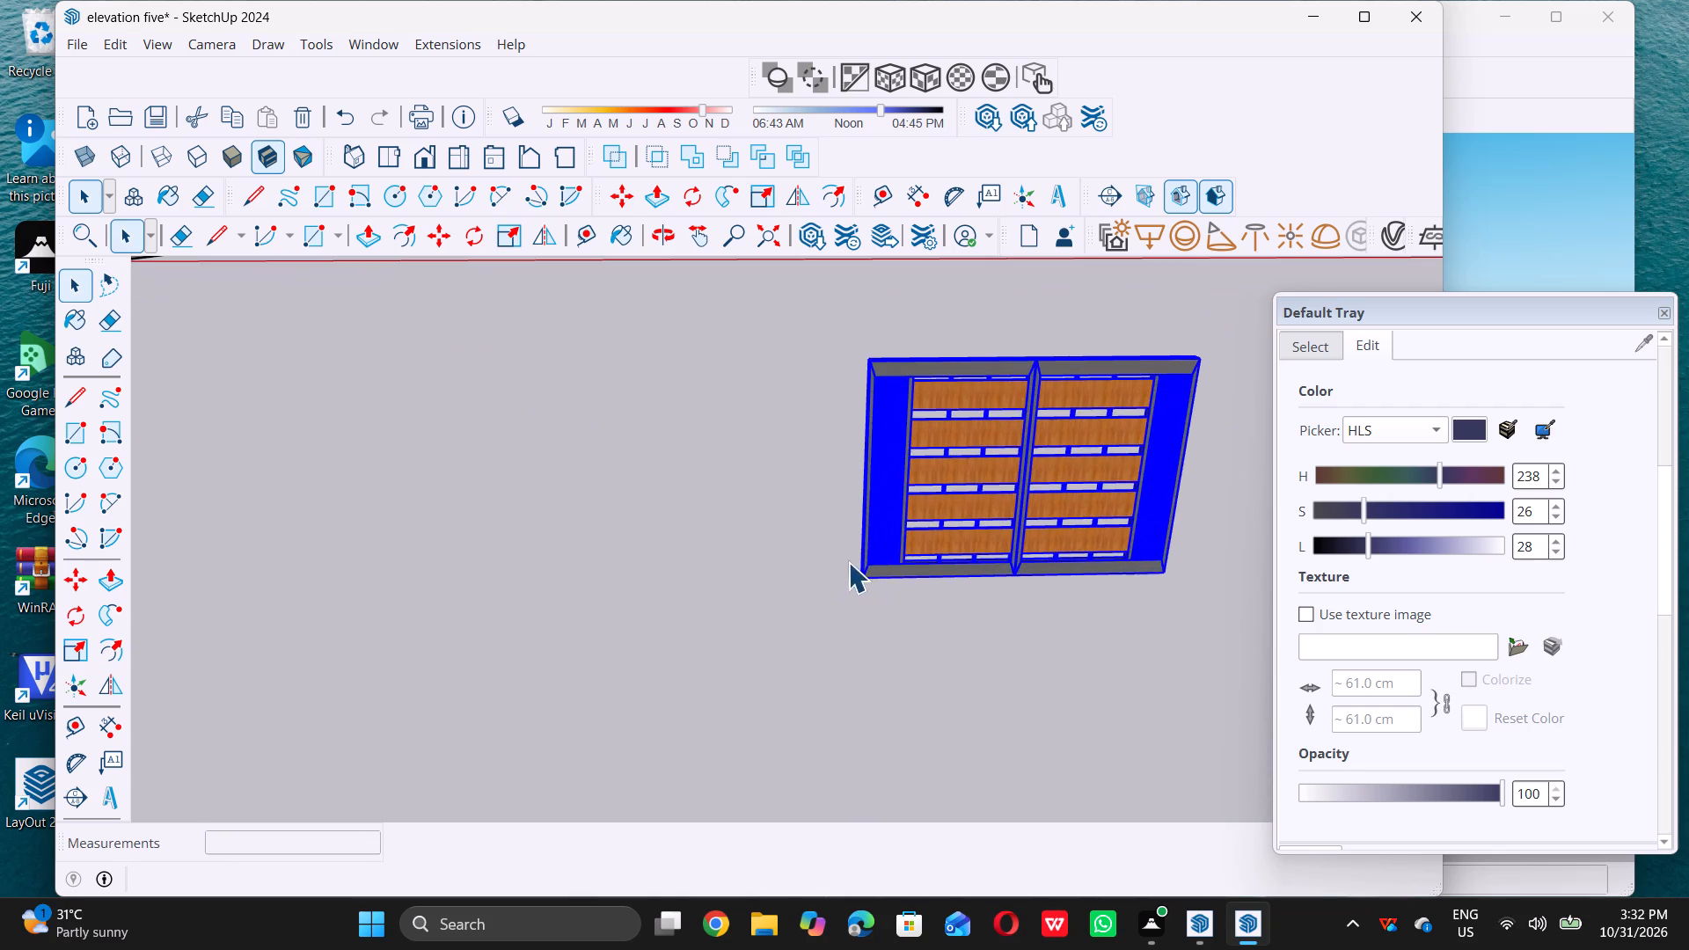
{"action": "scroll", "coordinate": [848, 562], "scroll_direction": "up", "scroll_amount": 1}
{"action": "middle_click_drag", "start_coordinate": [850, 562], "coordinate": [916, 603]}
{"action": "middle_click", "coordinate": [916, 603]}
{"action": "scroll", "coordinate": [858, 566], "scroll_direction": "up", "scroll_amount": 6}
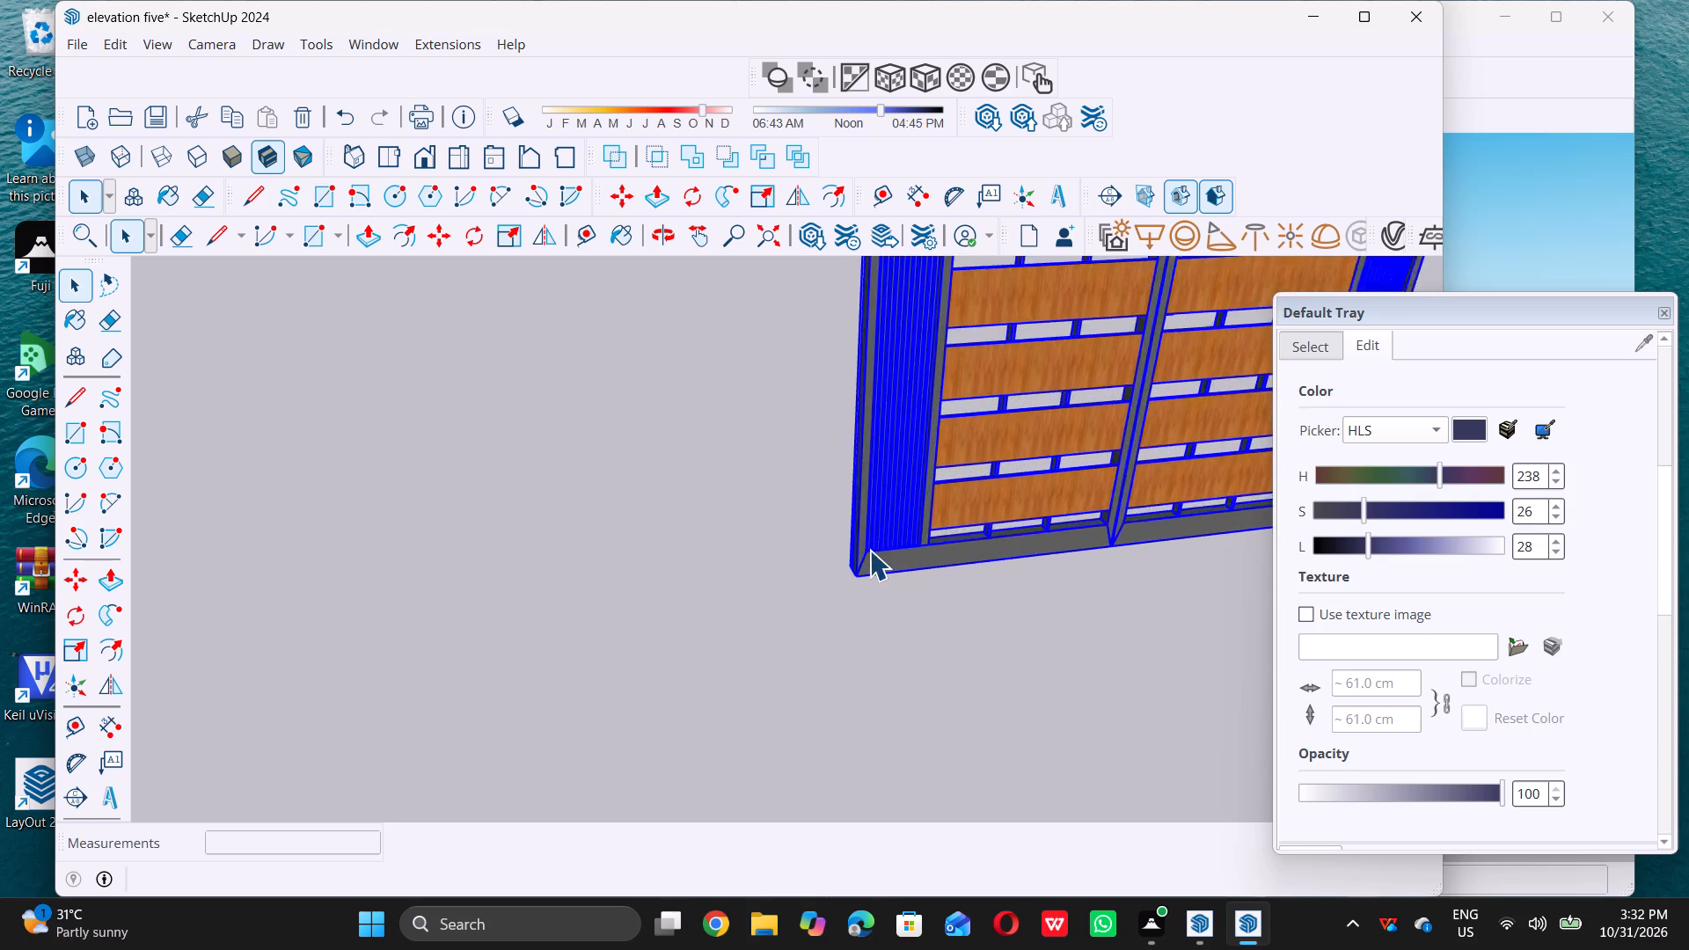
{"action": "scroll", "coordinate": [854, 564], "scroll_direction": "up", "scroll_amount": 11}
{"action": "key", "text": "m"}
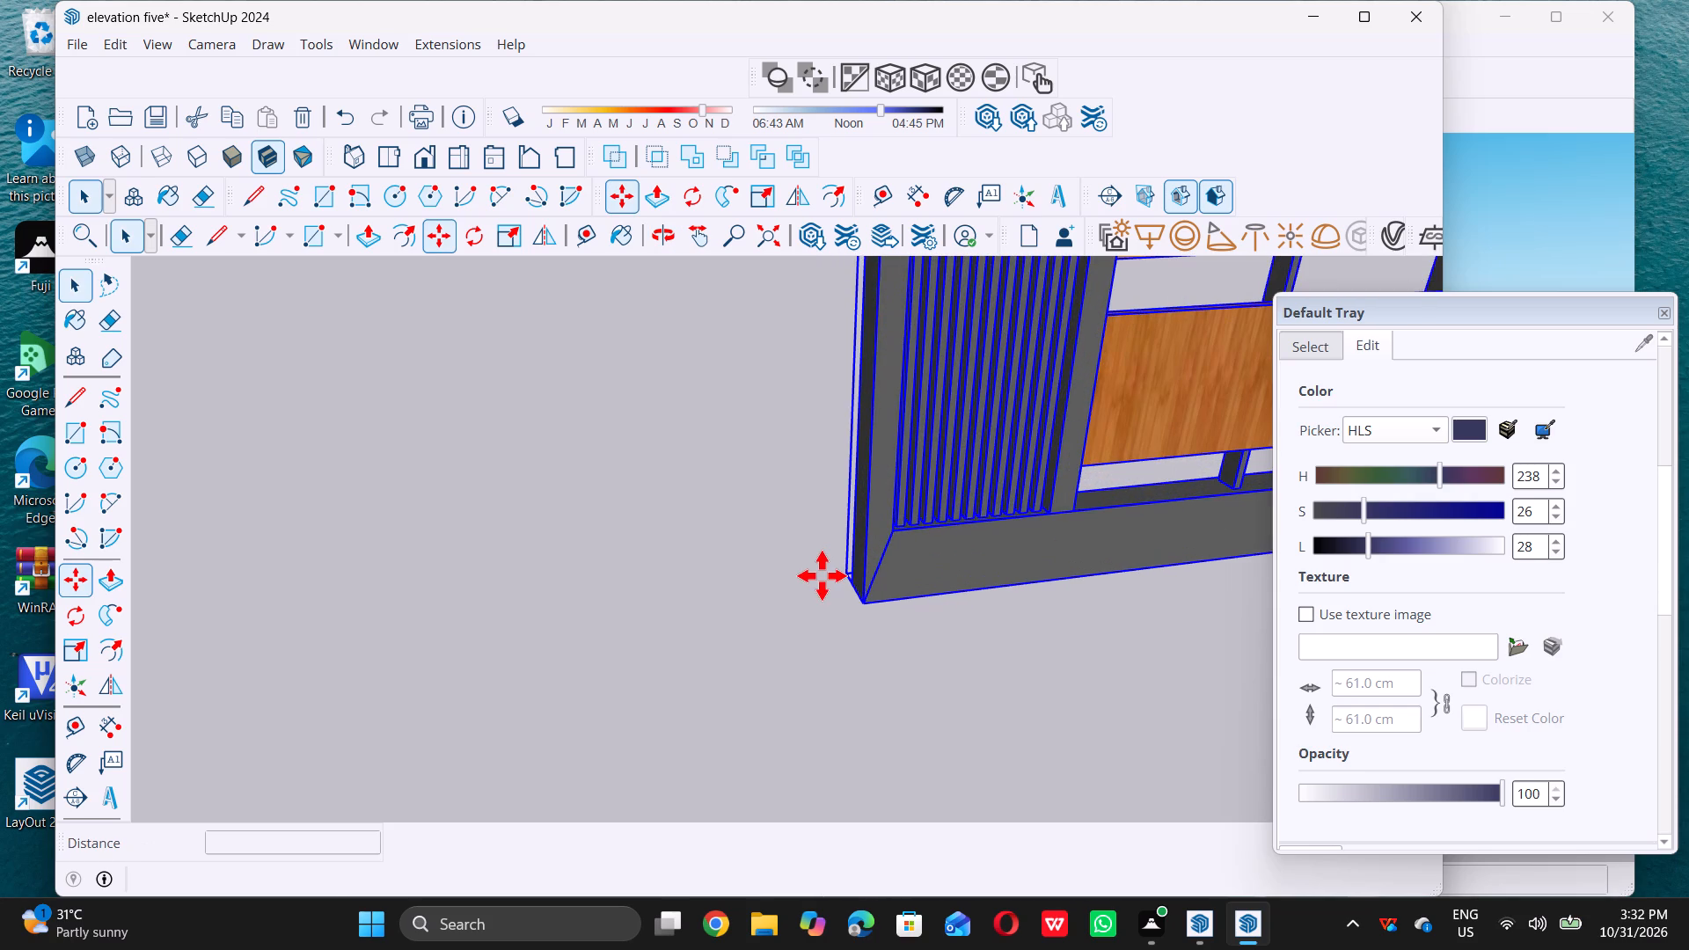
{"action": "scroll", "coordinate": [823, 576], "scroll_direction": "up", "scroll_amount": 7}
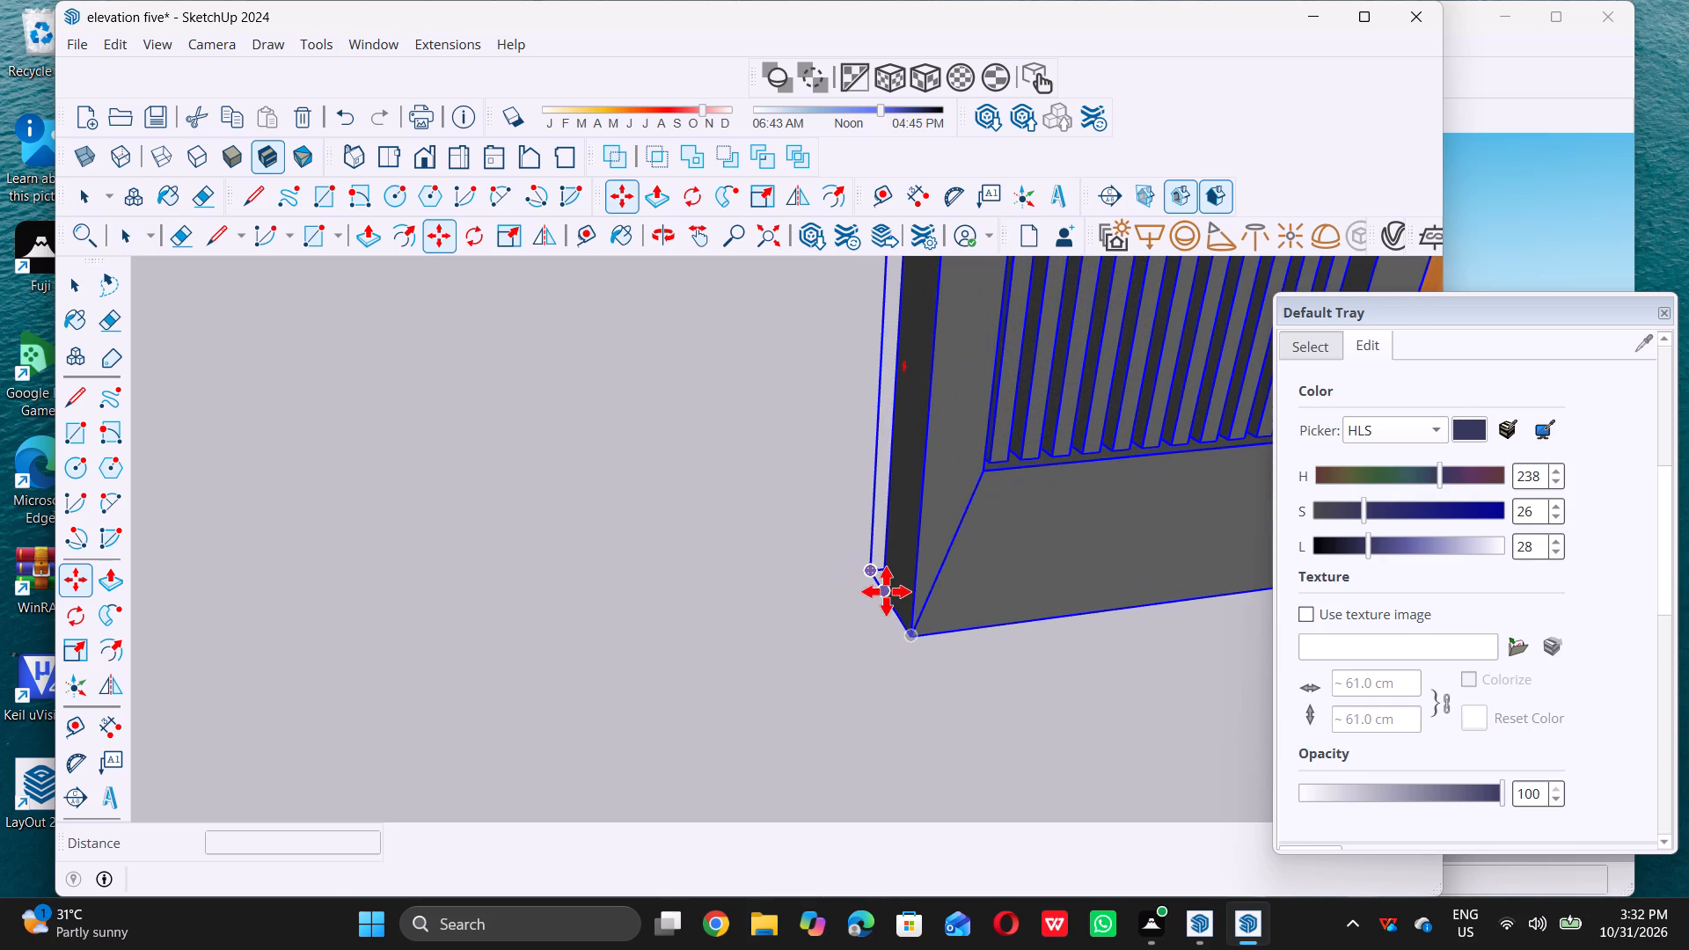
{"action": "left_click", "coordinate": [908, 637]}
{"action": "scroll", "coordinate": [805, 610], "scroll_direction": "down", "scroll_amount": 15}
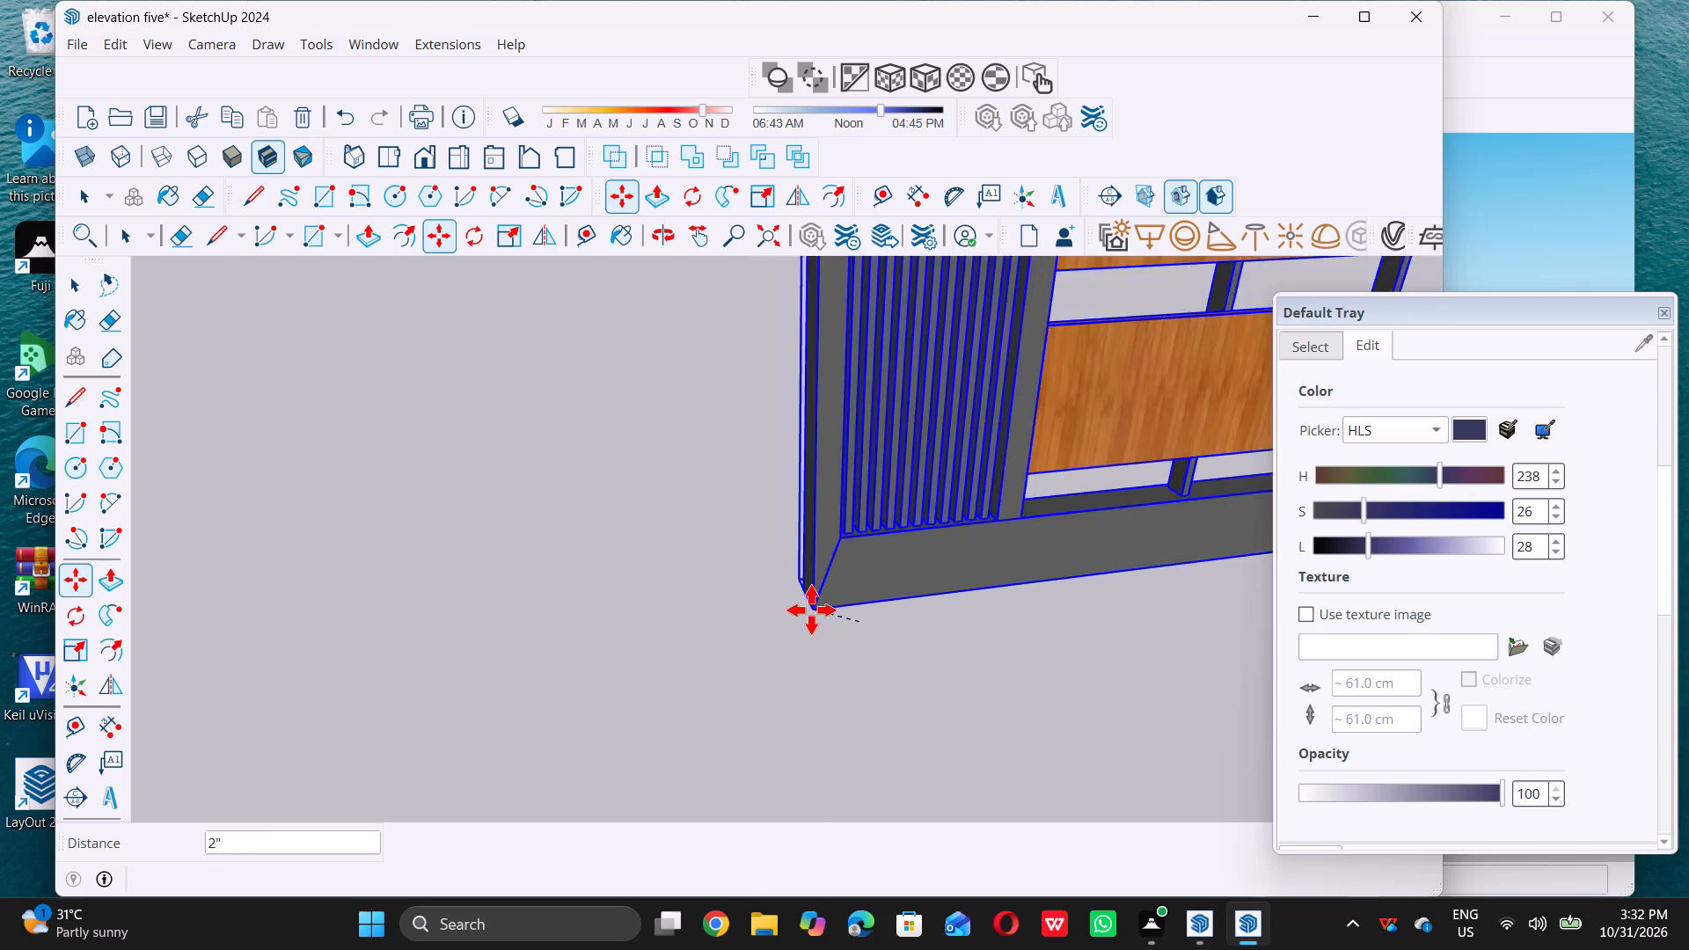
{"action": "scroll", "coordinate": [811, 610], "scroll_direction": "down", "scroll_amount": 14}
{"action": "scroll", "coordinate": [786, 604], "scroll_direction": "up", "scroll_amount": 1}
{"action": "scroll", "coordinate": [786, 604], "scroll_direction": "down", "scroll_amount": 18}
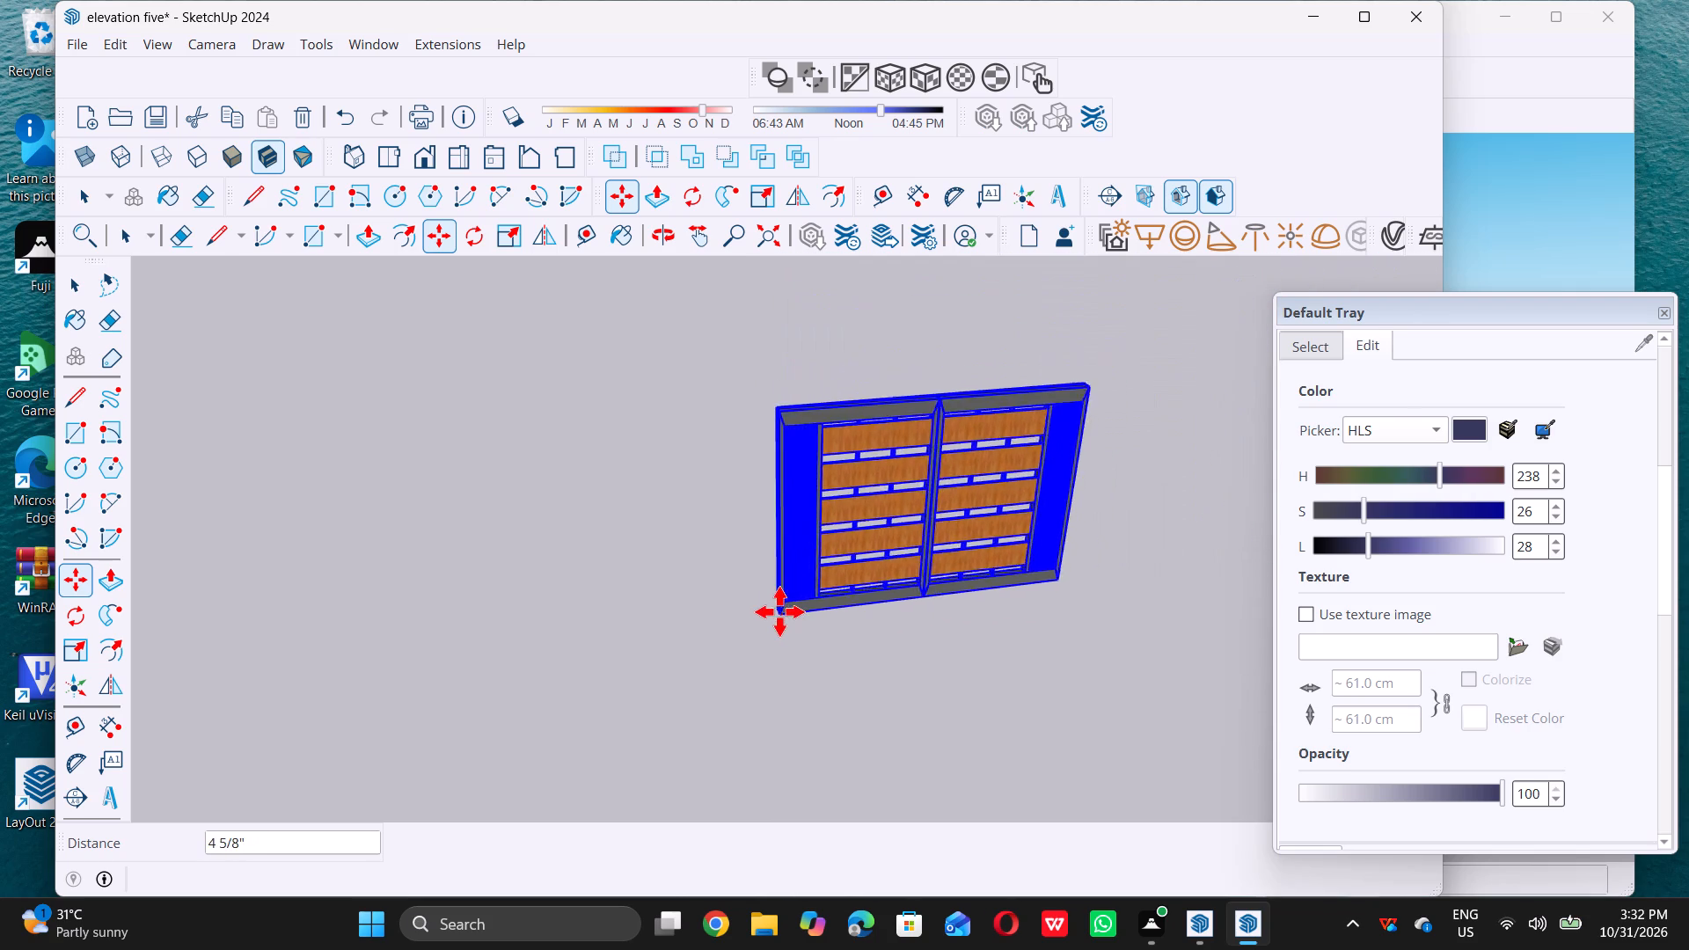
{"action": "scroll", "coordinate": [779, 611], "scroll_direction": "down", "scroll_amount": 20}
{"action": "scroll", "coordinate": [779, 611], "scroll_direction": "down", "scroll_amount": 9}
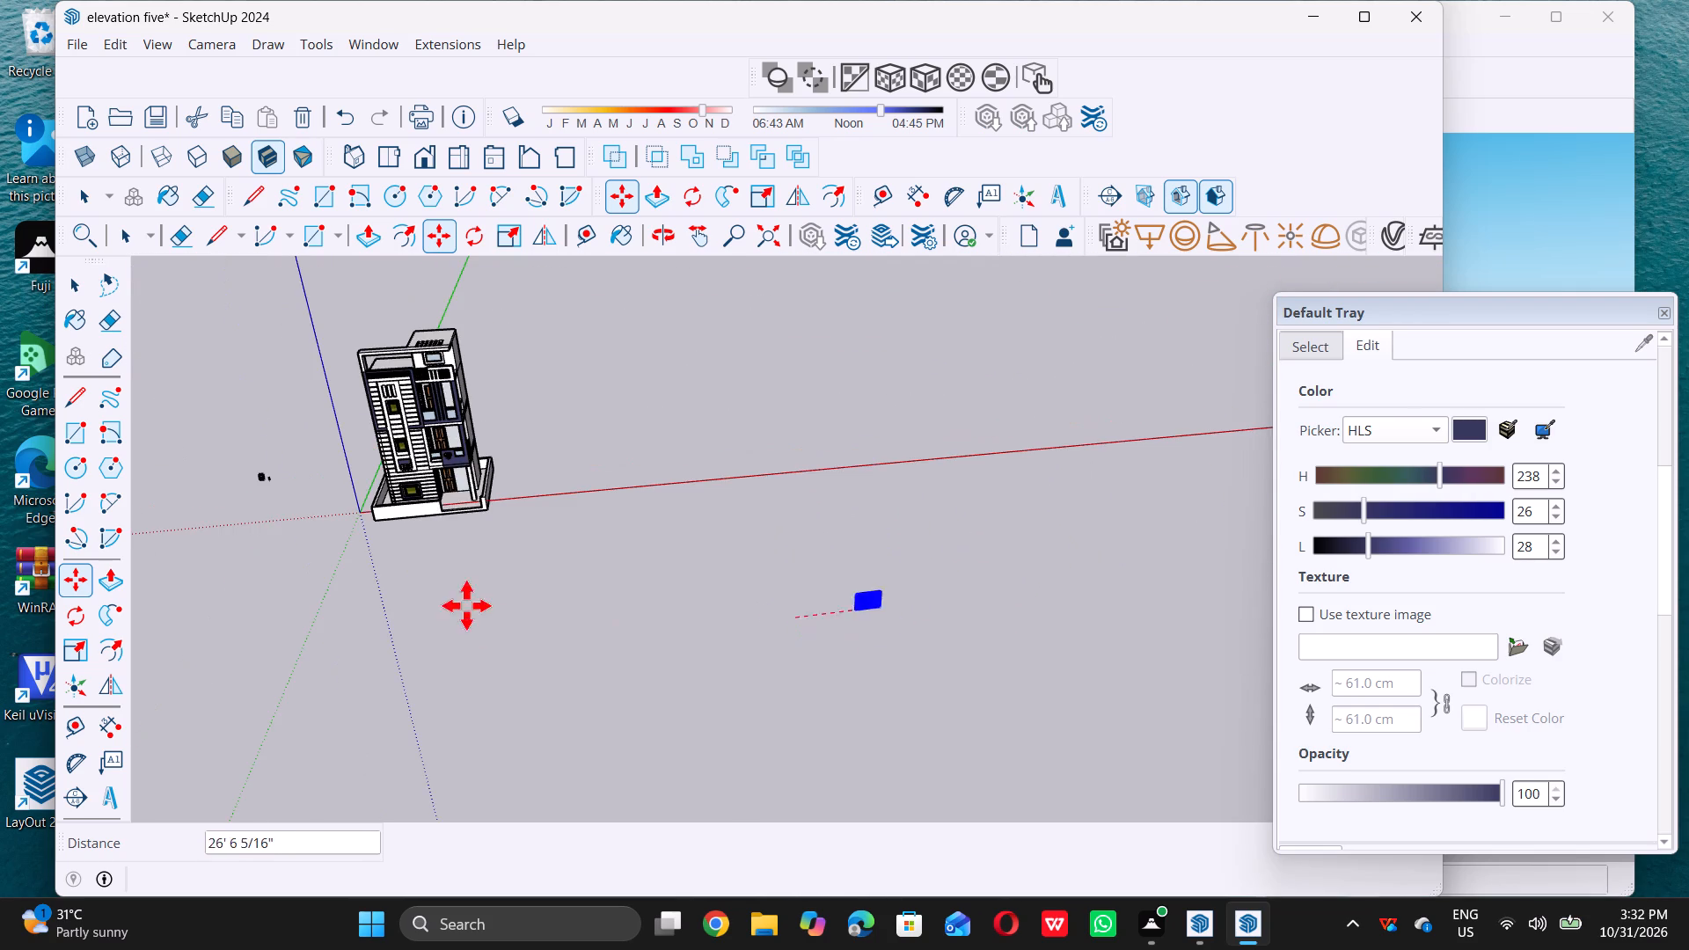
{"action": "scroll", "coordinate": [462, 491], "scroll_direction": "up", "scroll_amount": 15}
{"action": "scroll", "coordinate": [452, 524], "scroll_direction": "up", "scroll_amount": 9}
{"action": "middle_click_drag", "start_coordinate": [442, 520], "coordinate": [408, 526]}
{"action": "middle_click", "coordinate": [407, 526]}
{"action": "scroll", "coordinate": [406, 521], "scroll_direction": "up", "scroll_amount": 4}
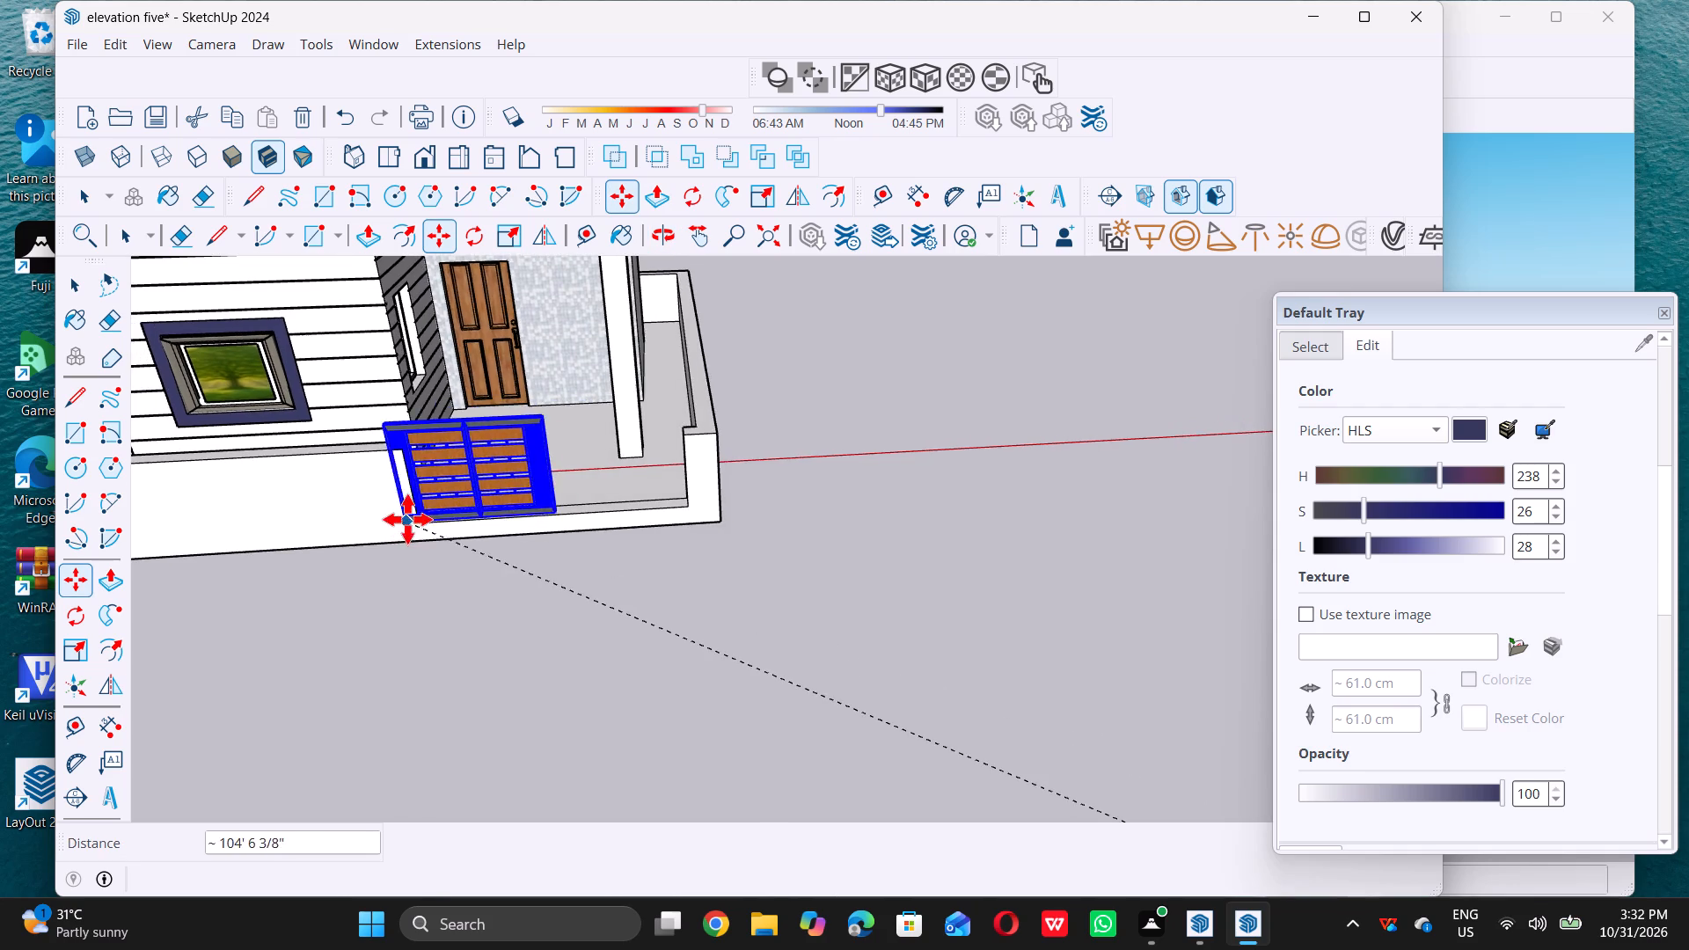
{"action": "scroll", "coordinate": [407, 519], "scroll_direction": "up", "scroll_amount": 18}
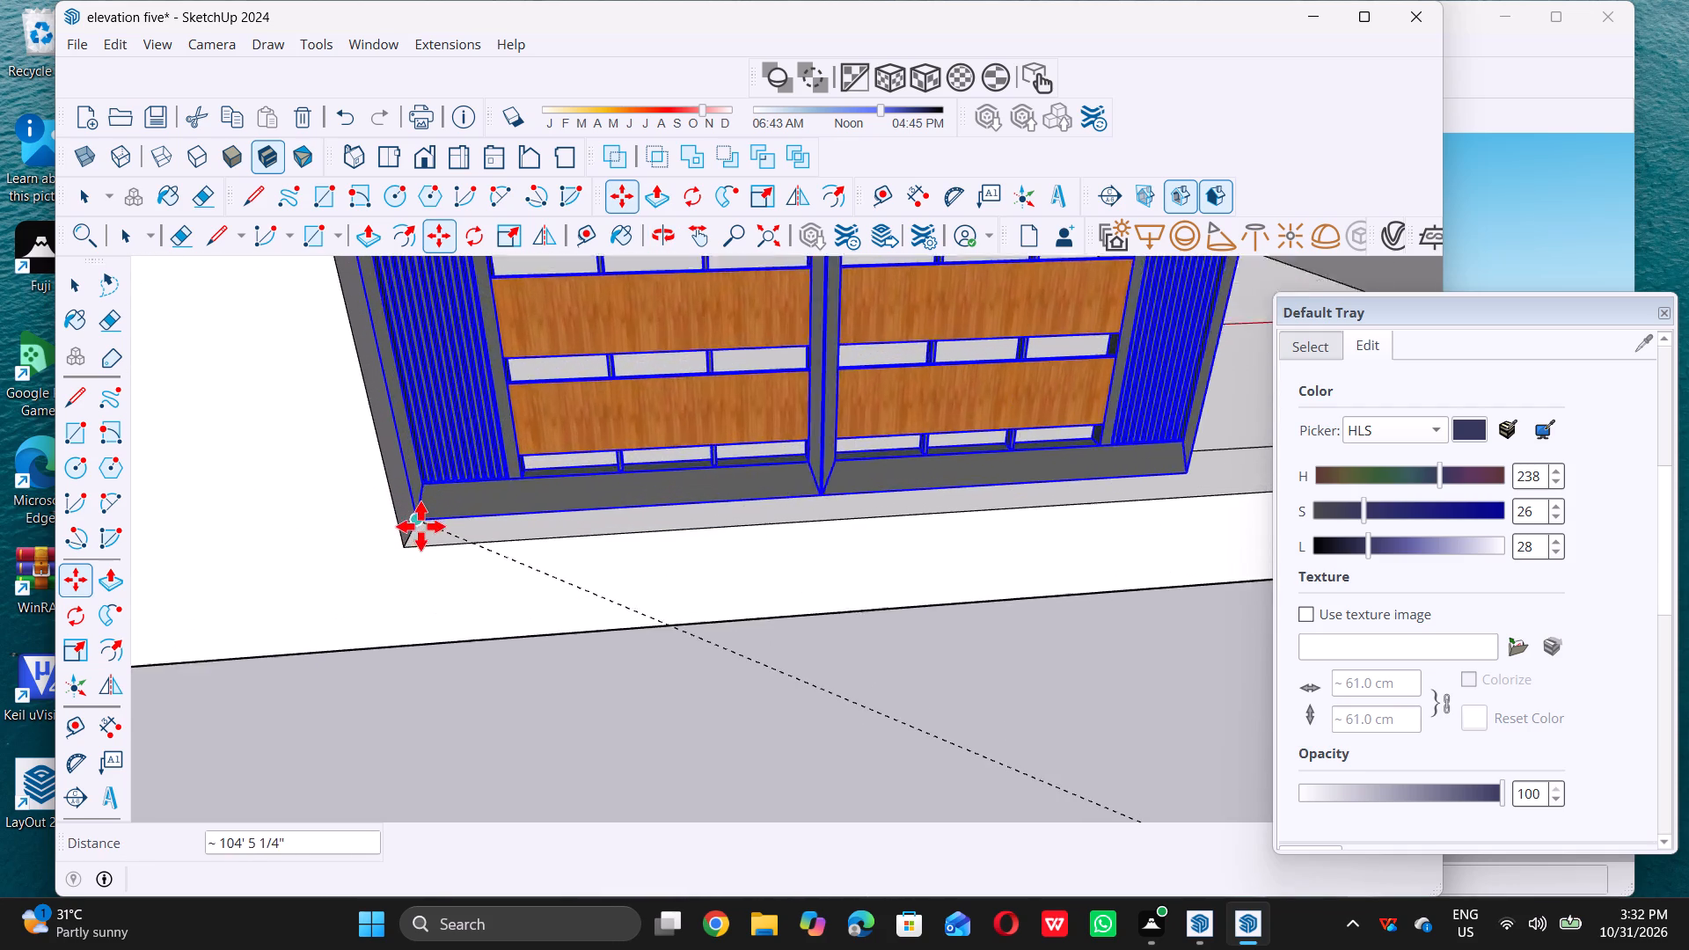
{"action": "scroll", "coordinate": [420, 526], "scroll_direction": "up", "scroll_amount": 2}
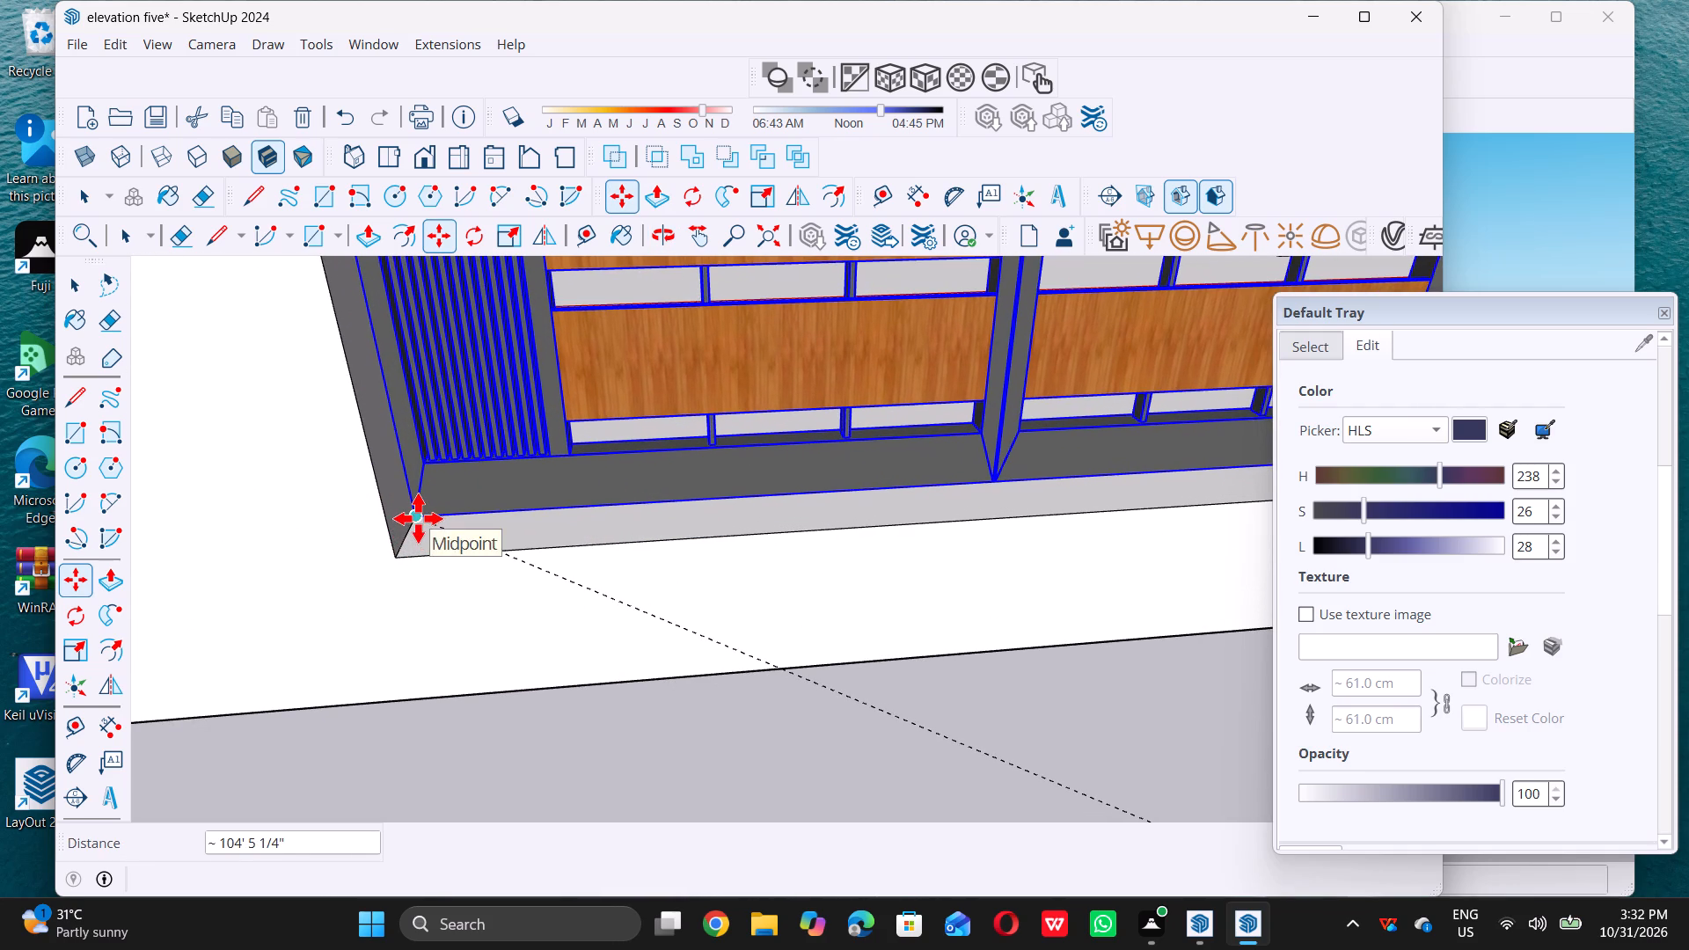
{"action": "left_click", "coordinate": [418, 518]}
{"action": "key", "text": "space"}
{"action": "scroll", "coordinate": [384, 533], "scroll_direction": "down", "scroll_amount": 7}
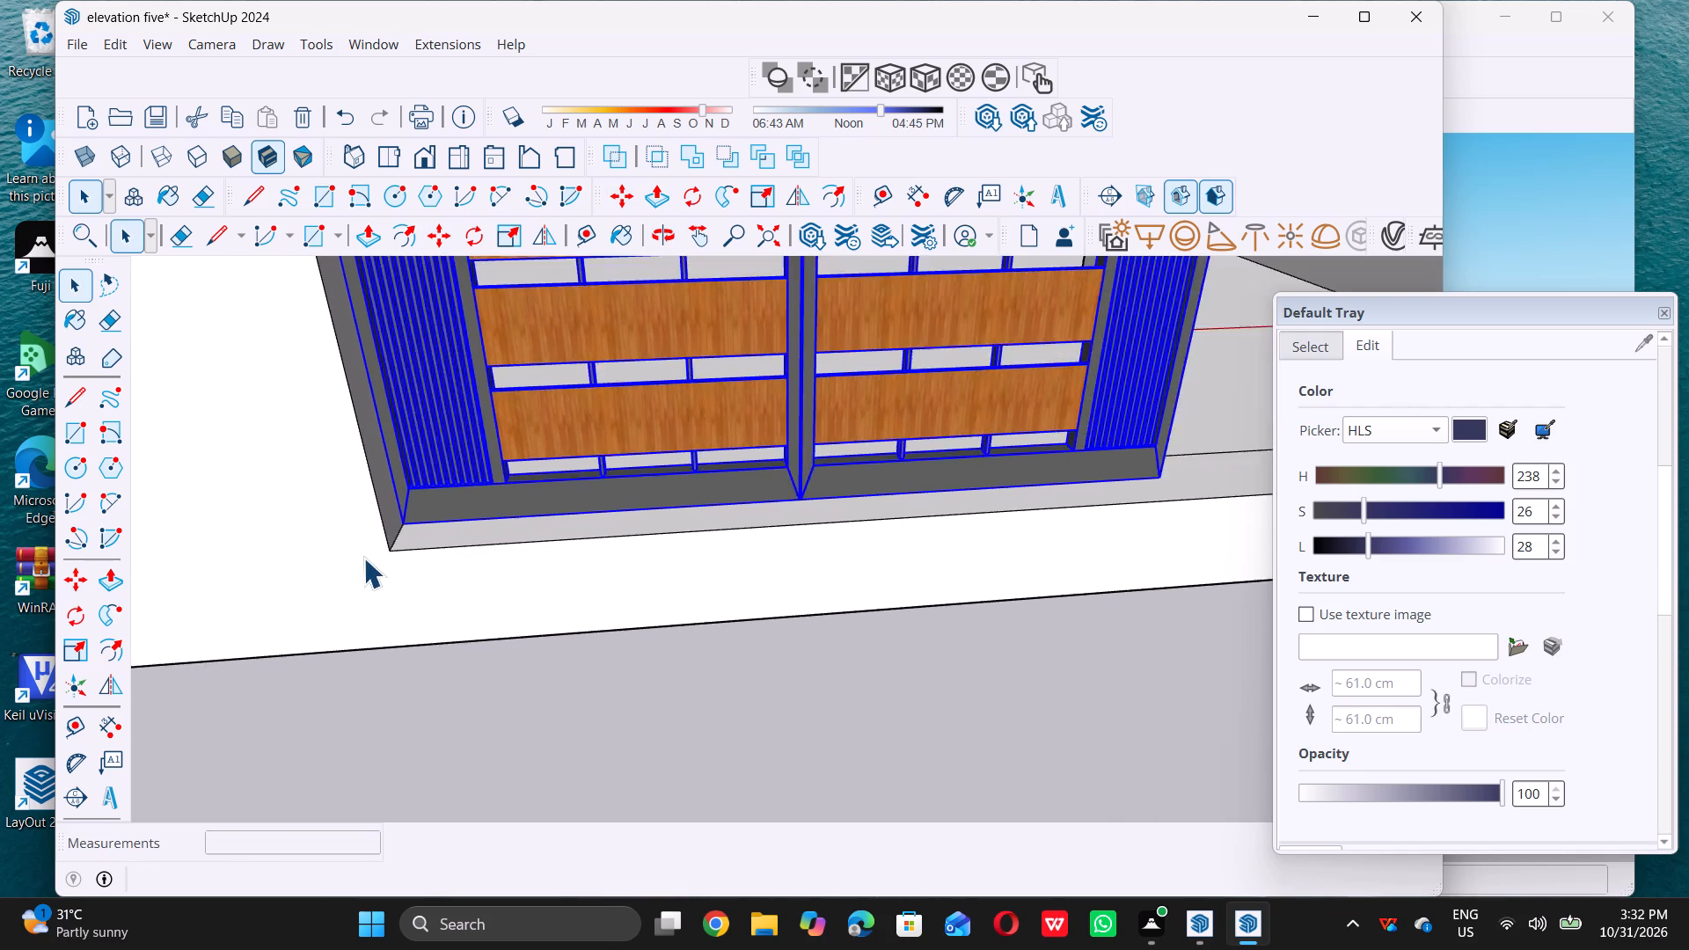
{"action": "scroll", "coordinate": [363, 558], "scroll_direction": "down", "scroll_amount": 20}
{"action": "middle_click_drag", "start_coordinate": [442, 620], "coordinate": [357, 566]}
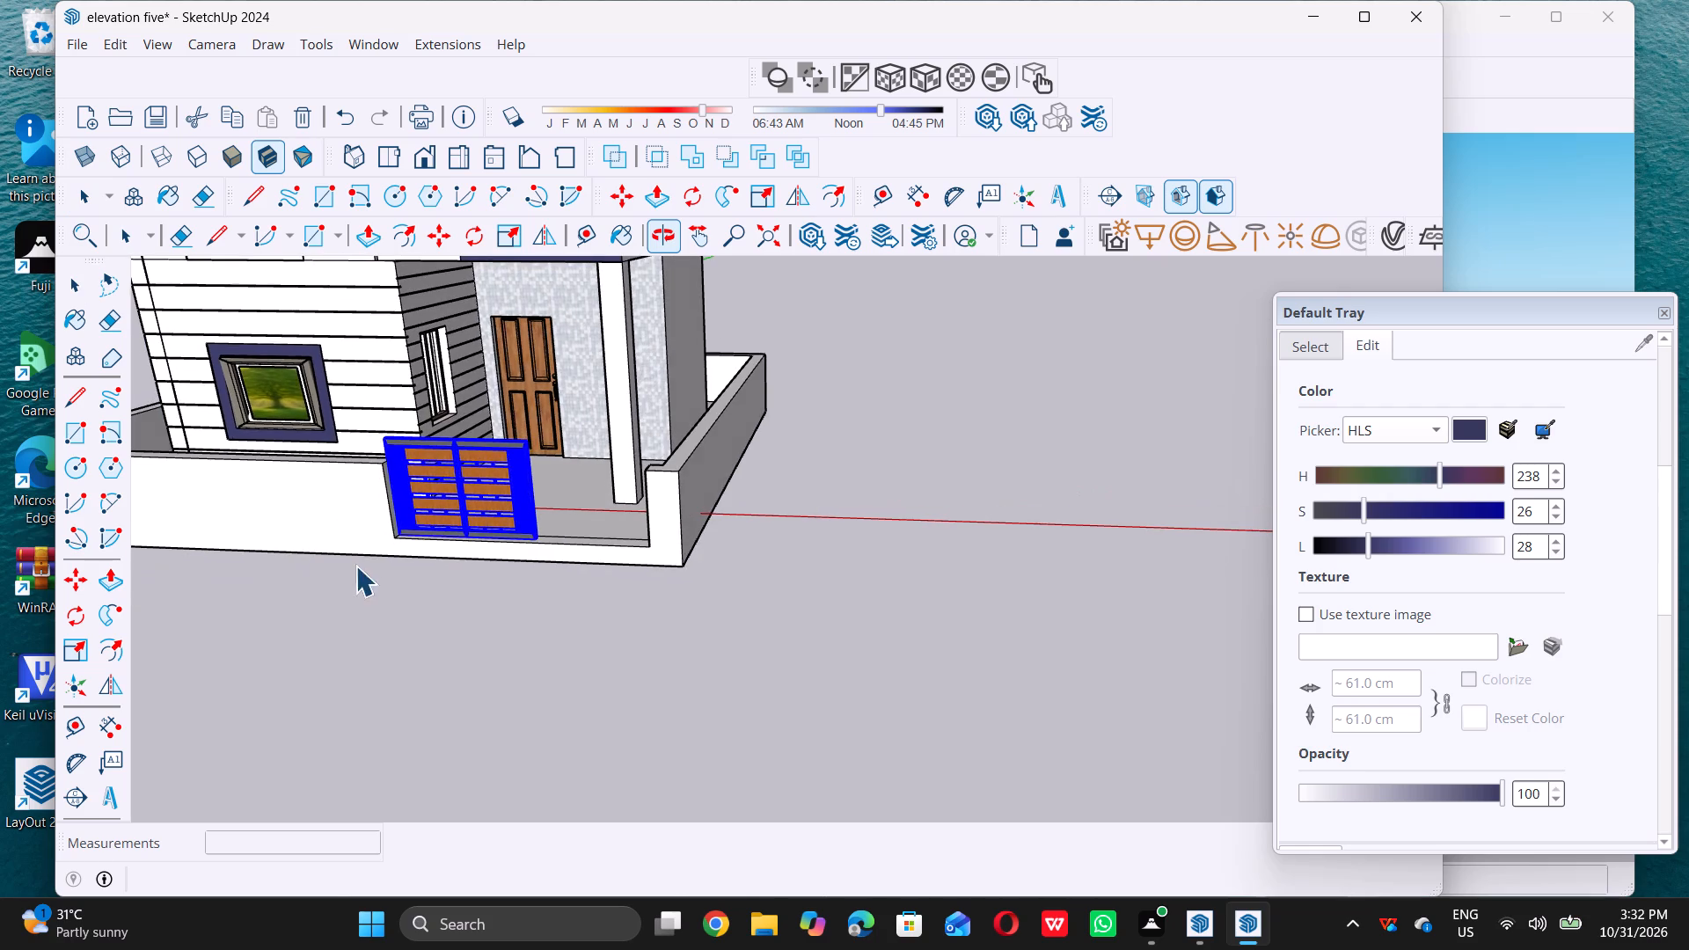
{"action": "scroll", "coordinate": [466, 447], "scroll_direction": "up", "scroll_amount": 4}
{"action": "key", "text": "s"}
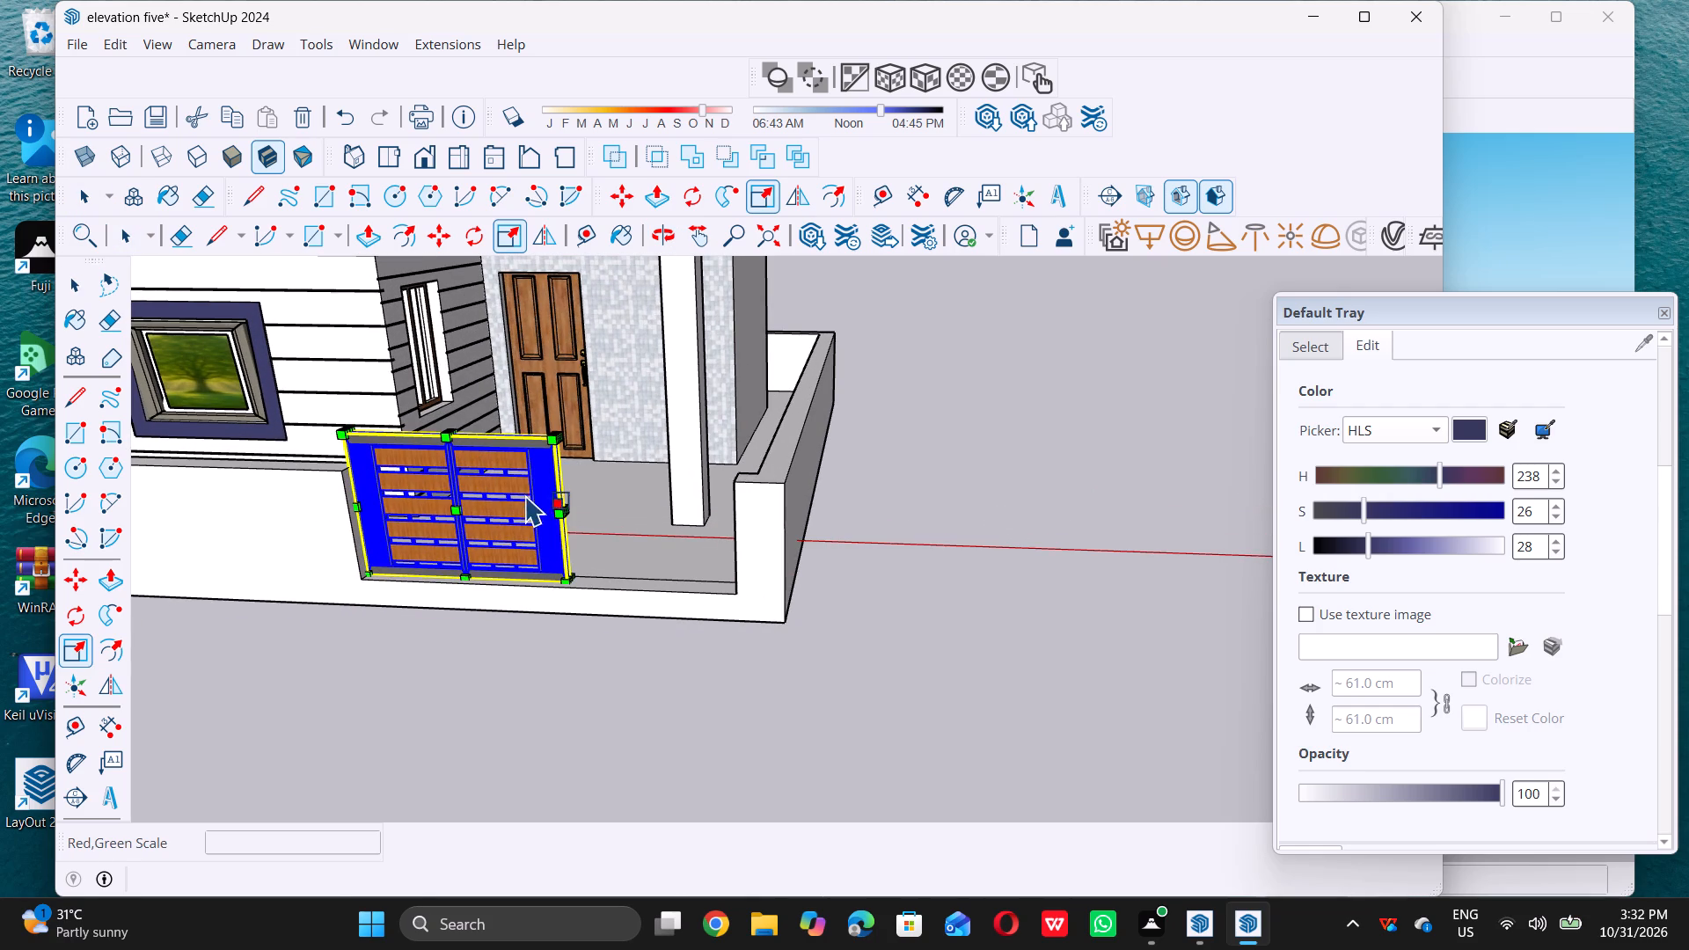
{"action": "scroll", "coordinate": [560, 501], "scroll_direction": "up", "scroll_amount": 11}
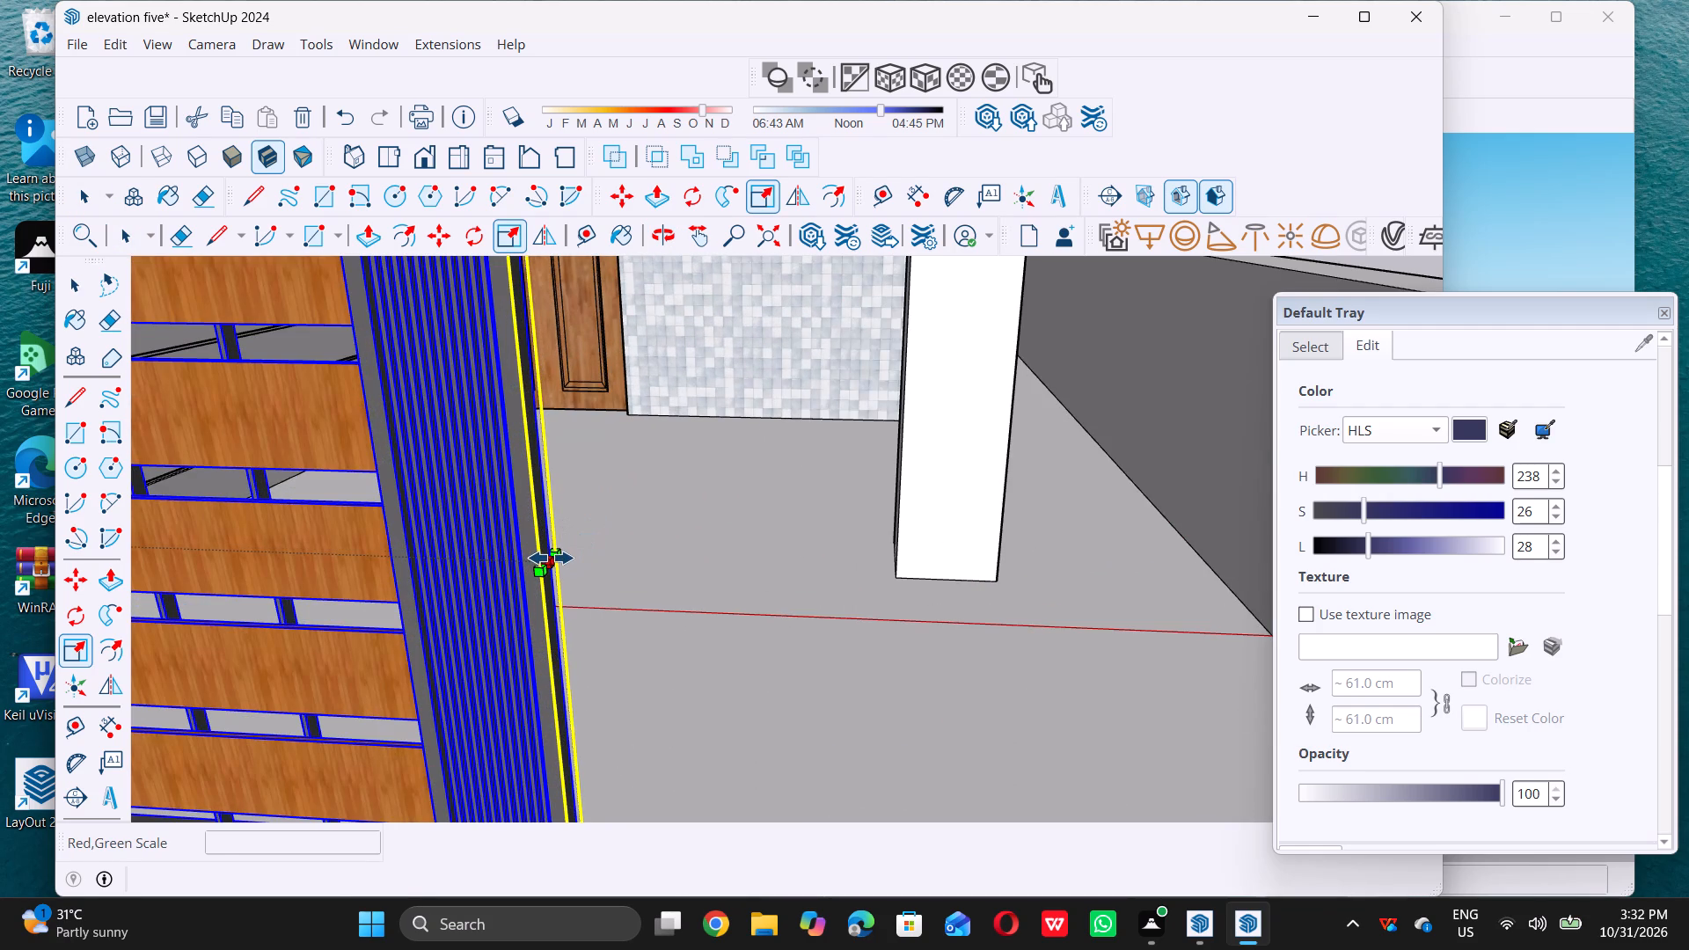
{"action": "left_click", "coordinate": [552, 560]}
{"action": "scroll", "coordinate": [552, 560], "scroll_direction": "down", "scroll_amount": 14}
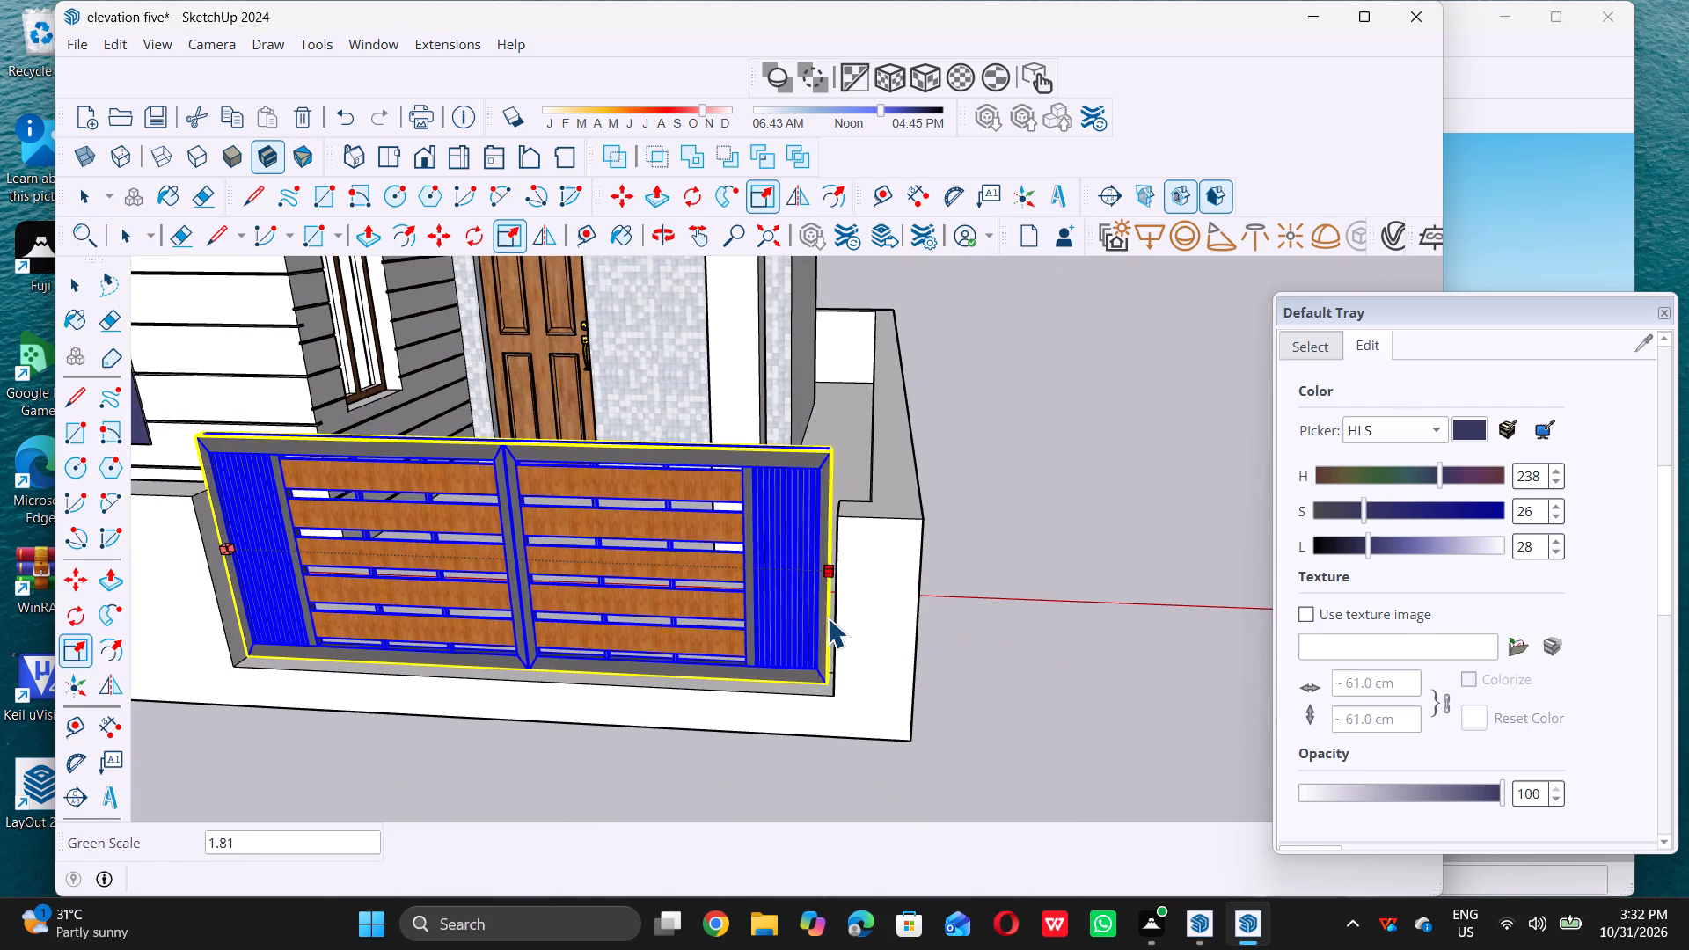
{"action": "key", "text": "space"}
Scale the gate's free end to about 1.83 along its green axis so it spans to the far side of the opening.
{"action": "middle_click_drag", "start_coordinate": [546, 549], "coordinate": [503, 571]}
{"action": "scroll", "coordinate": [502, 571], "scroll_direction": "up", "scroll_amount": 2}
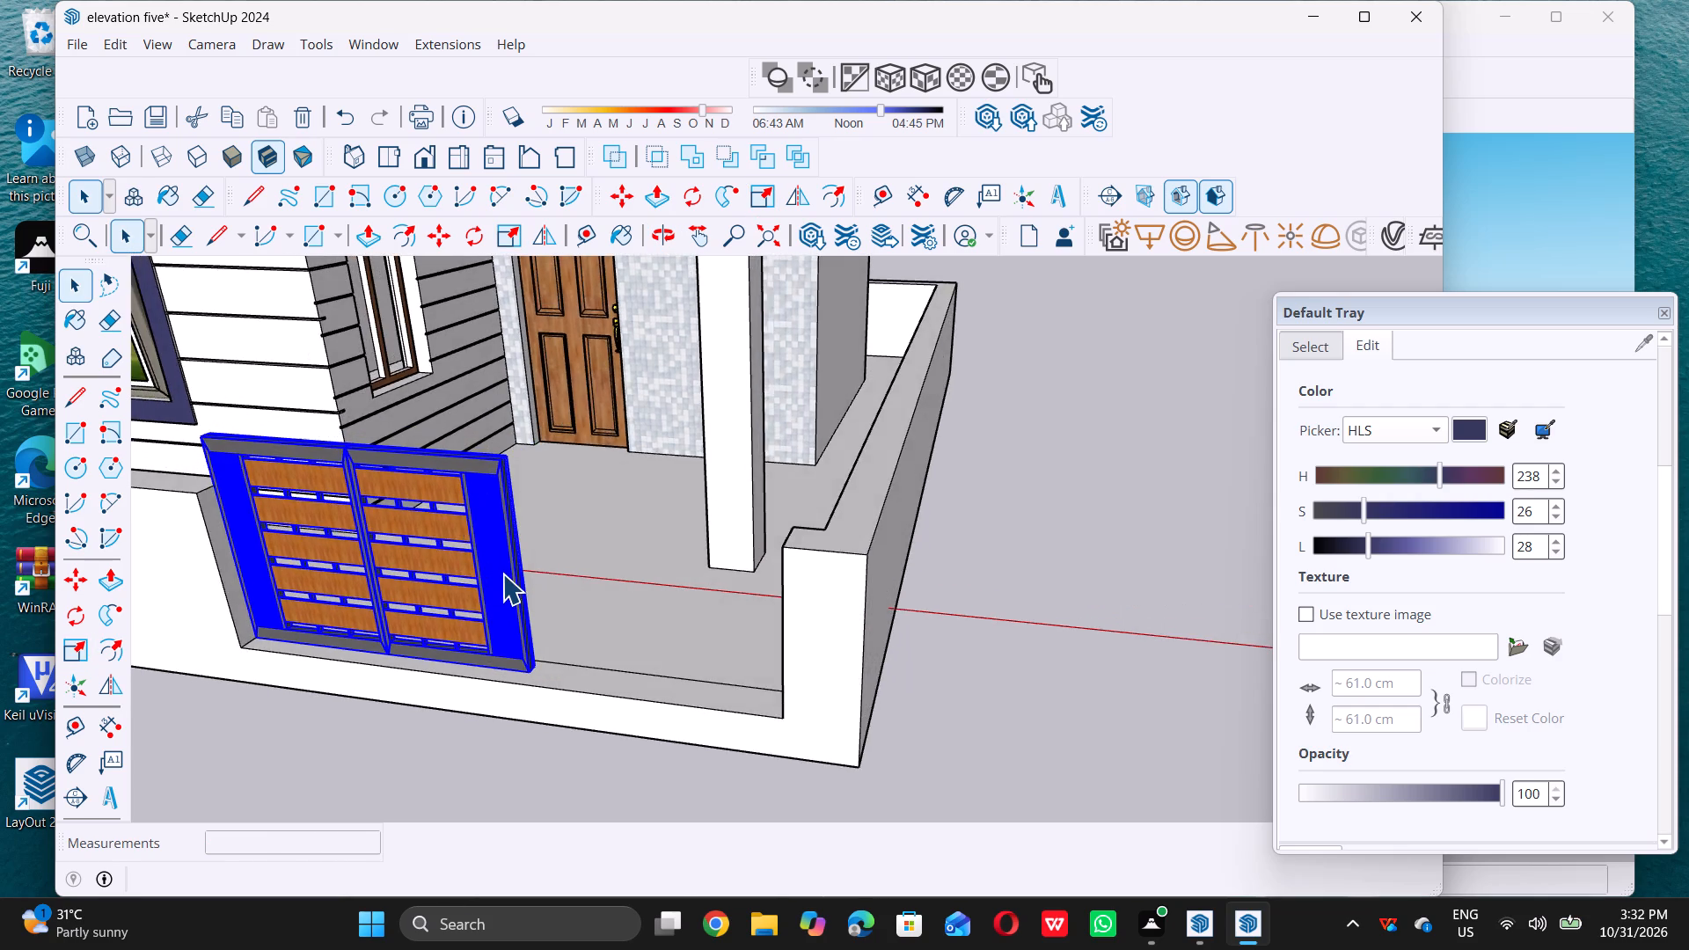
{"action": "scroll", "coordinate": [502, 574], "scroll_direction": "up", "scroll_amount": 3}
{"action": "key", "text": "s"}
{"action": "scroll", "coordinate": [523, 575], "scroll_direction": "up", "scroll_amount": 10}
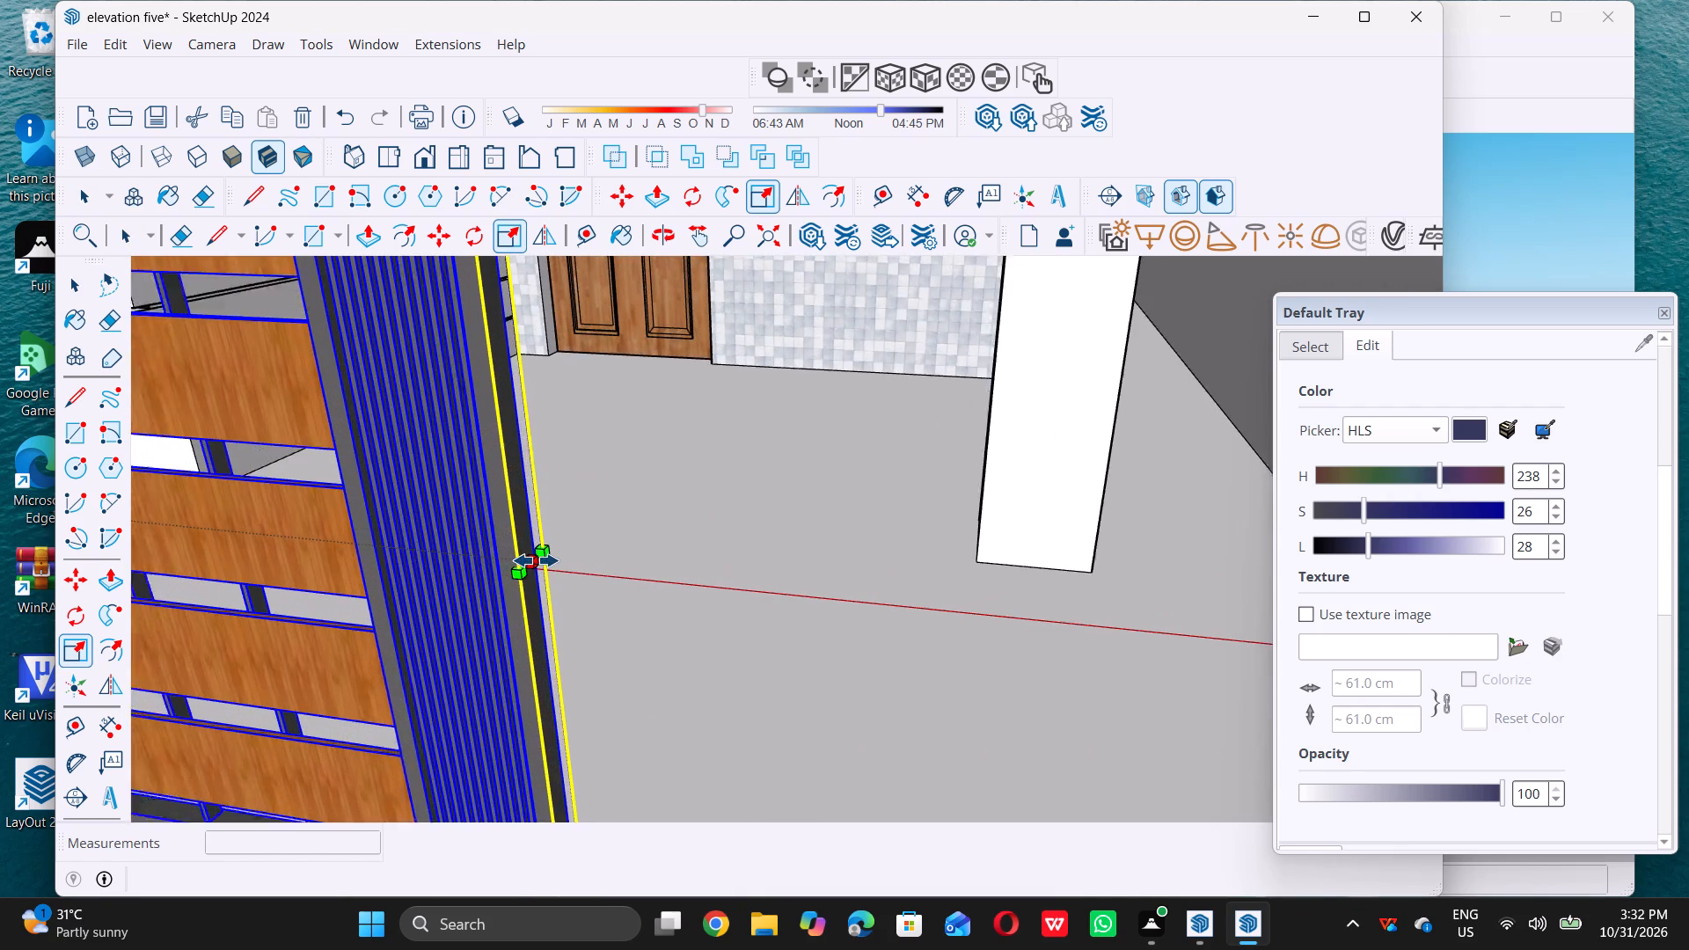
{"action": "left_click", "coordinate": [536, 560]}
{"action": "scroll", "coordinate": [536, 560], "scroll_direction": "down", "scroll_amount": 20}
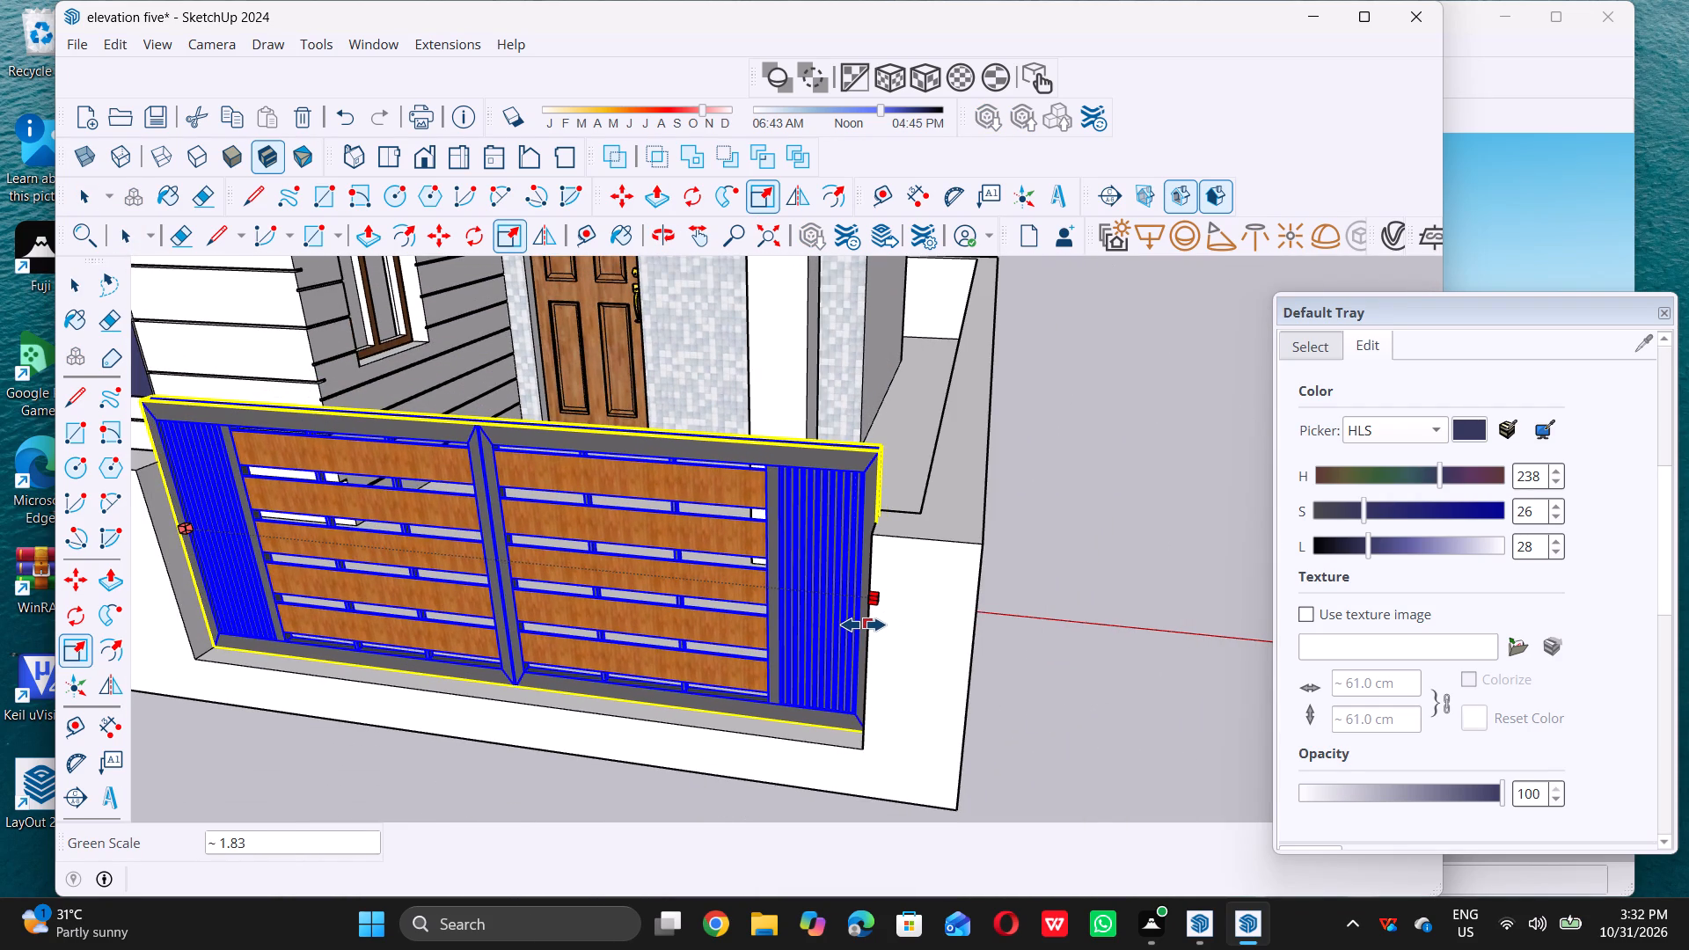
{"action": "double_click", "coordinate": [863, 625]}
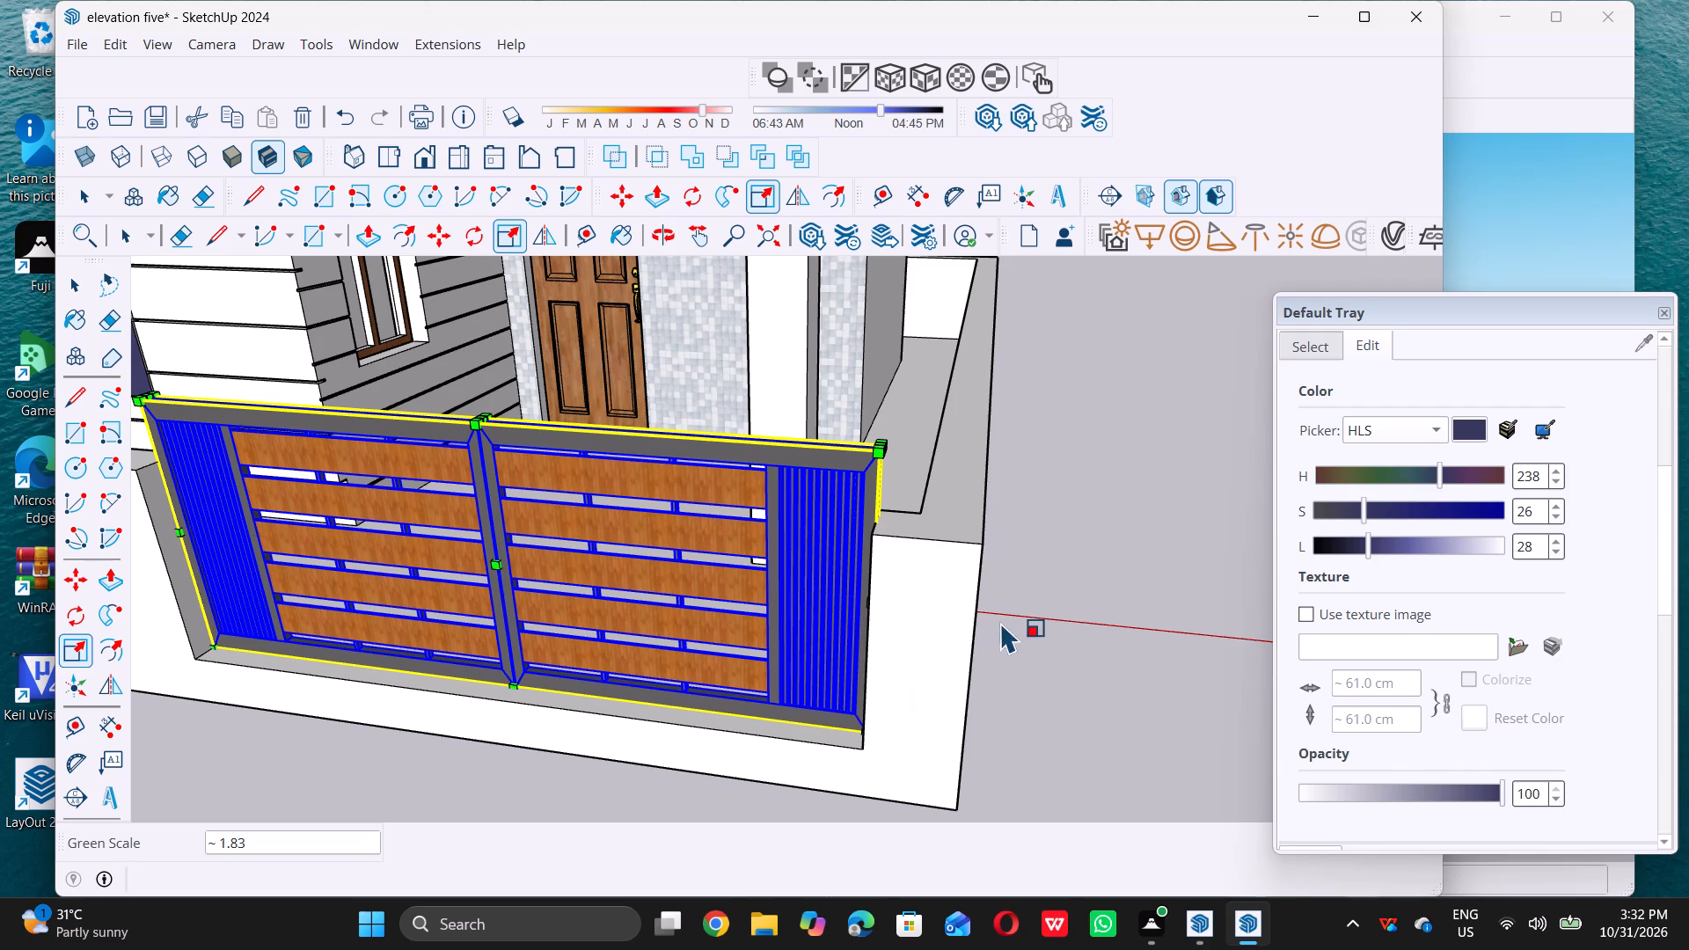
{"action": "left_click", "coordinate": [1084, 598]}
{"action": "key", "text": "space"}
Scale the gate's height down to about 0.63 along its blue axis from the top, then deselect it.
{"action": "scroll", "coordinate": [1048, 616], "scroll_direction": "down", "scroll_amount": 8}
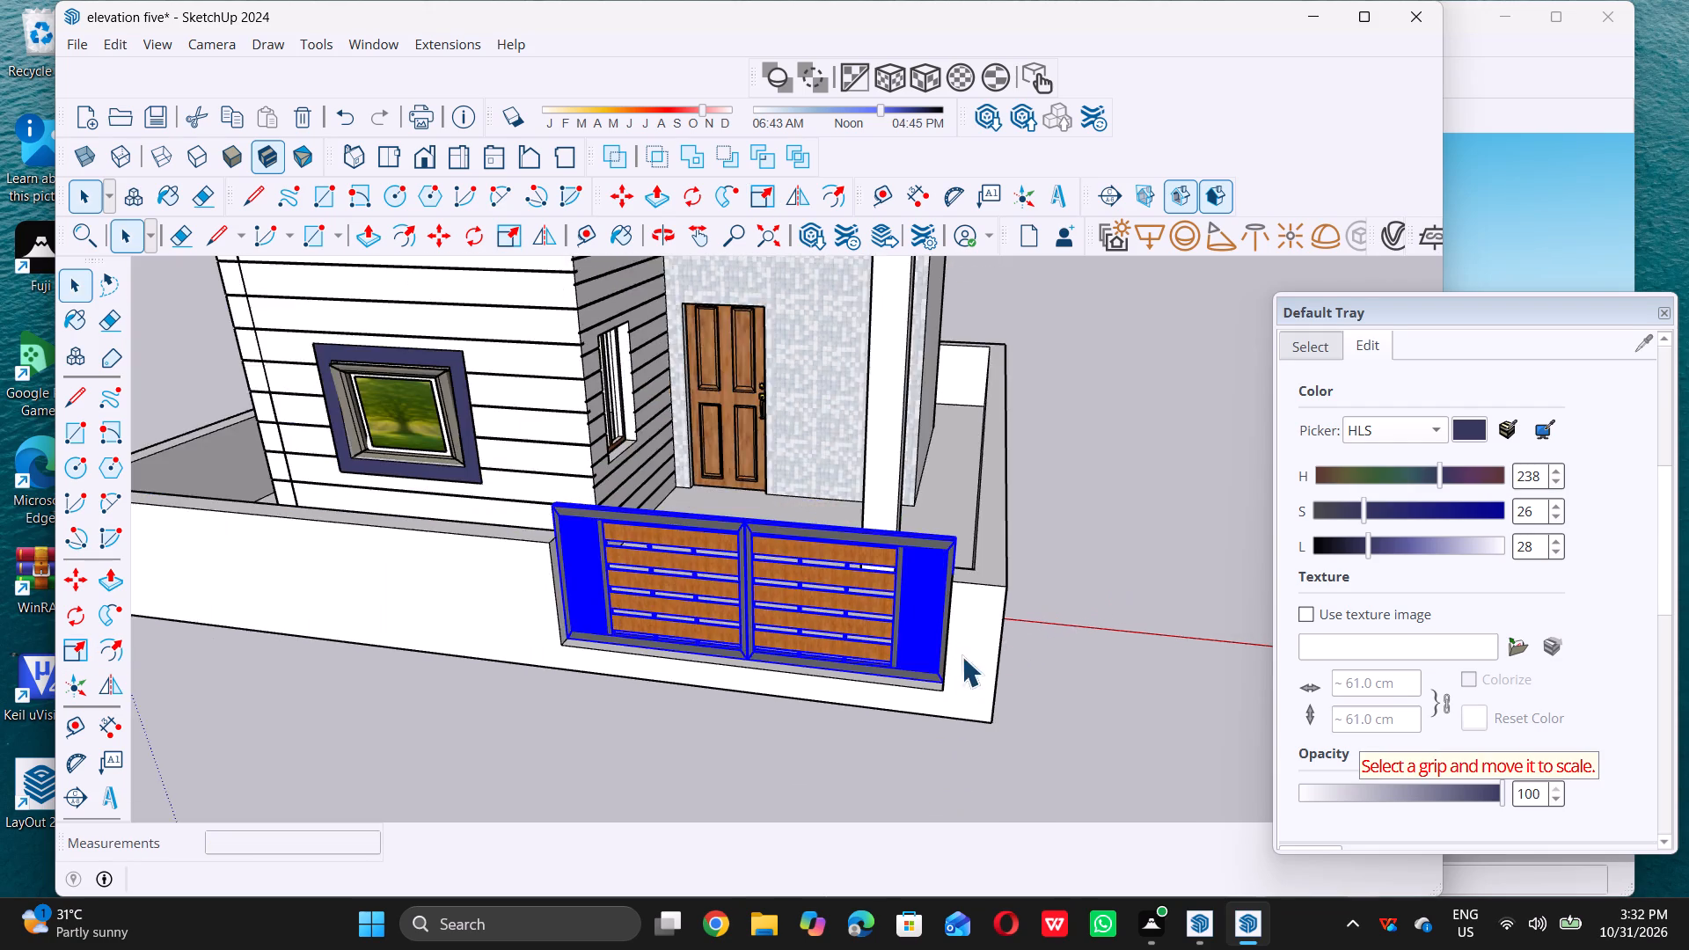
{"action": "scroll", "coordinate": [961, 656], "scroll_direction": "down", "scroll_amount": 5}
{"action": "scroll", "coordinate": [833, 638], "scroll_direction": "down", "scroll_amount": 5}
{"action": "middle_click_drag", "start_coordinate": [823, 658], "coordinate": [855, 547]}
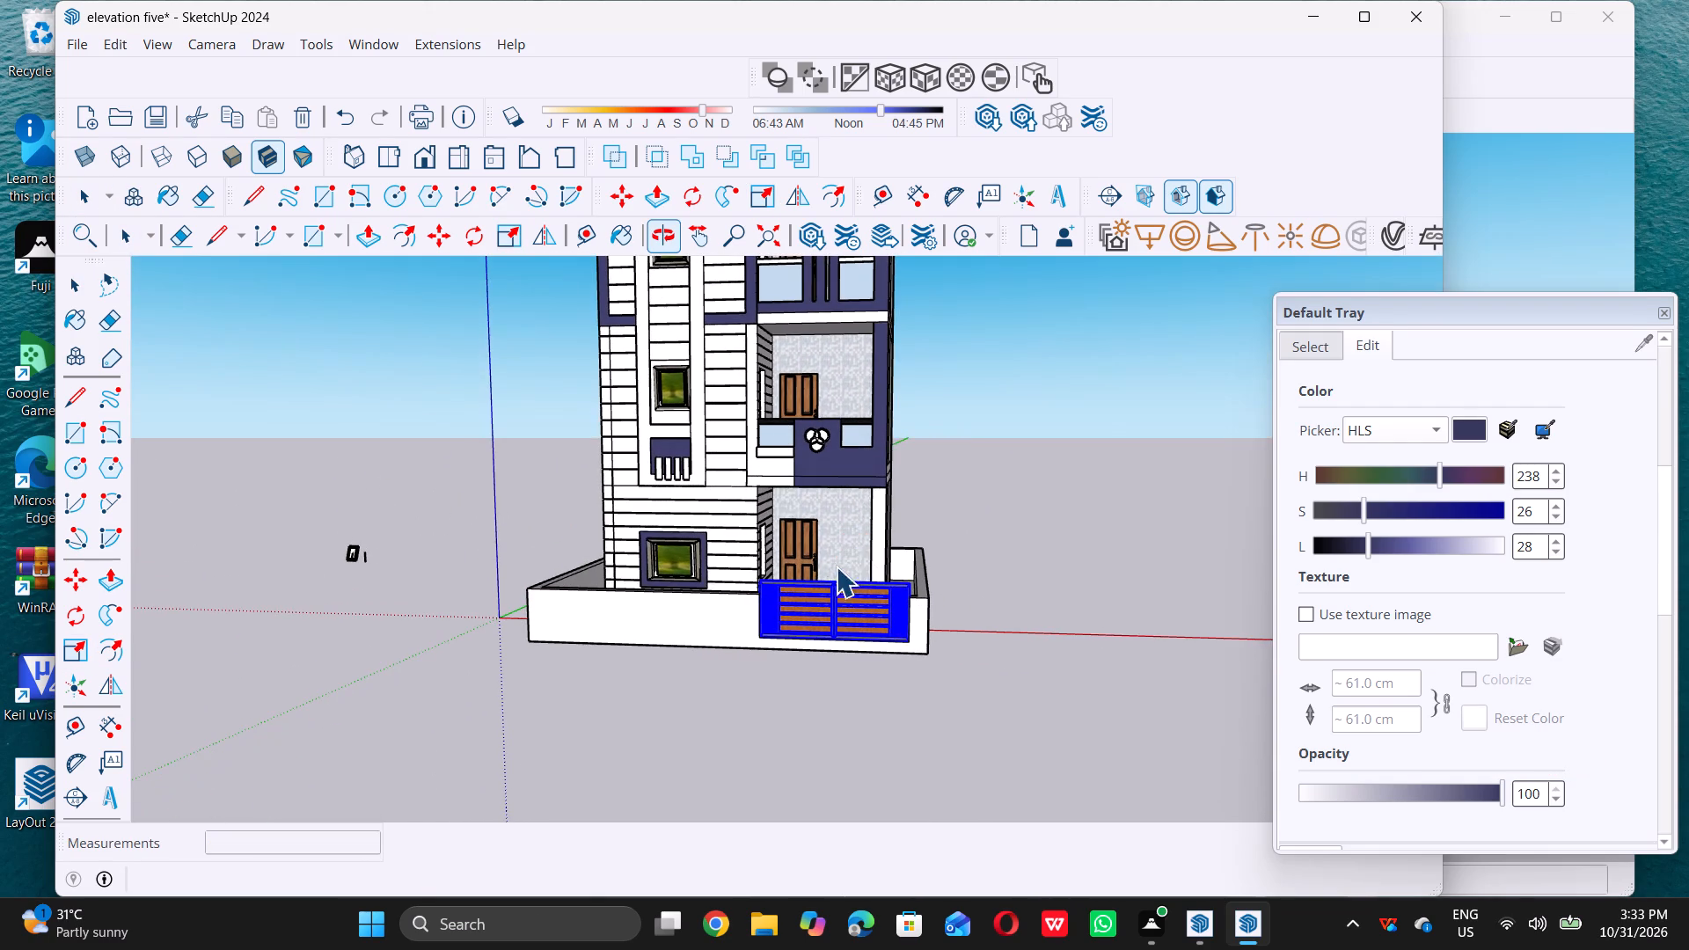
{"action": "scroll", "coordinate": [819, 592], "scroll_direction": "up", "scroll_amount": 5}
{"action": "middle_click_drag", "start_coordinate": [814, 599], "coordinate": [835, 581]}
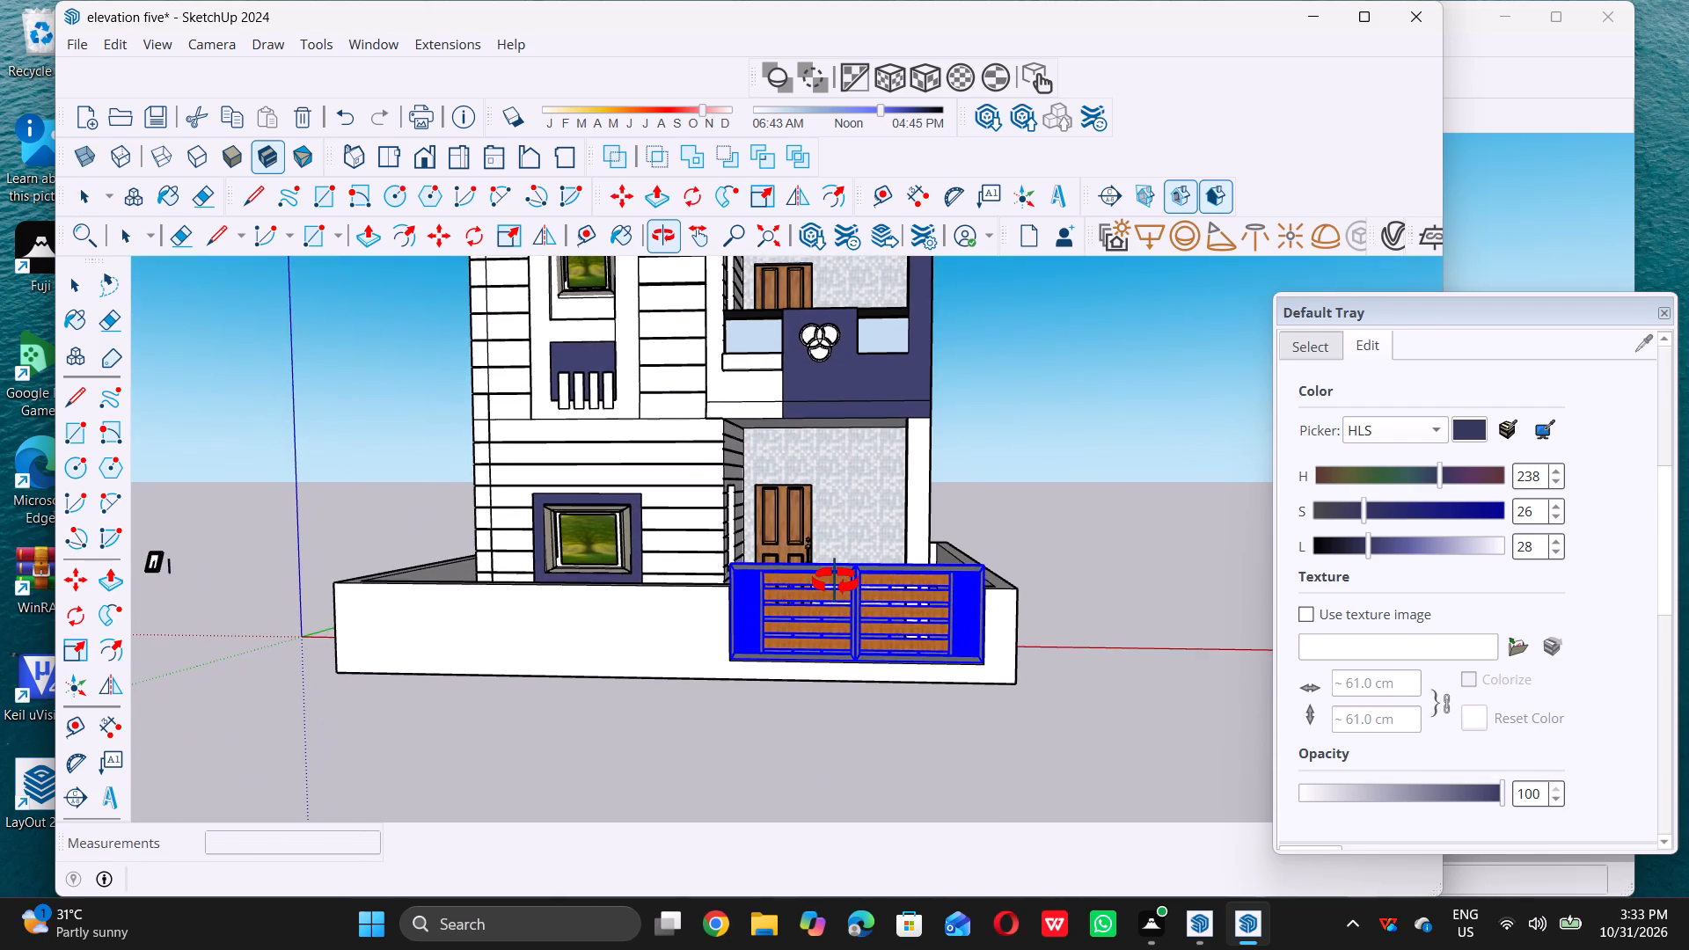
{"action": "middle_click_drag", "start_coordinate": [835, 581], "coordinate": [828, 583]}
{"action": "key", "text": "space"}
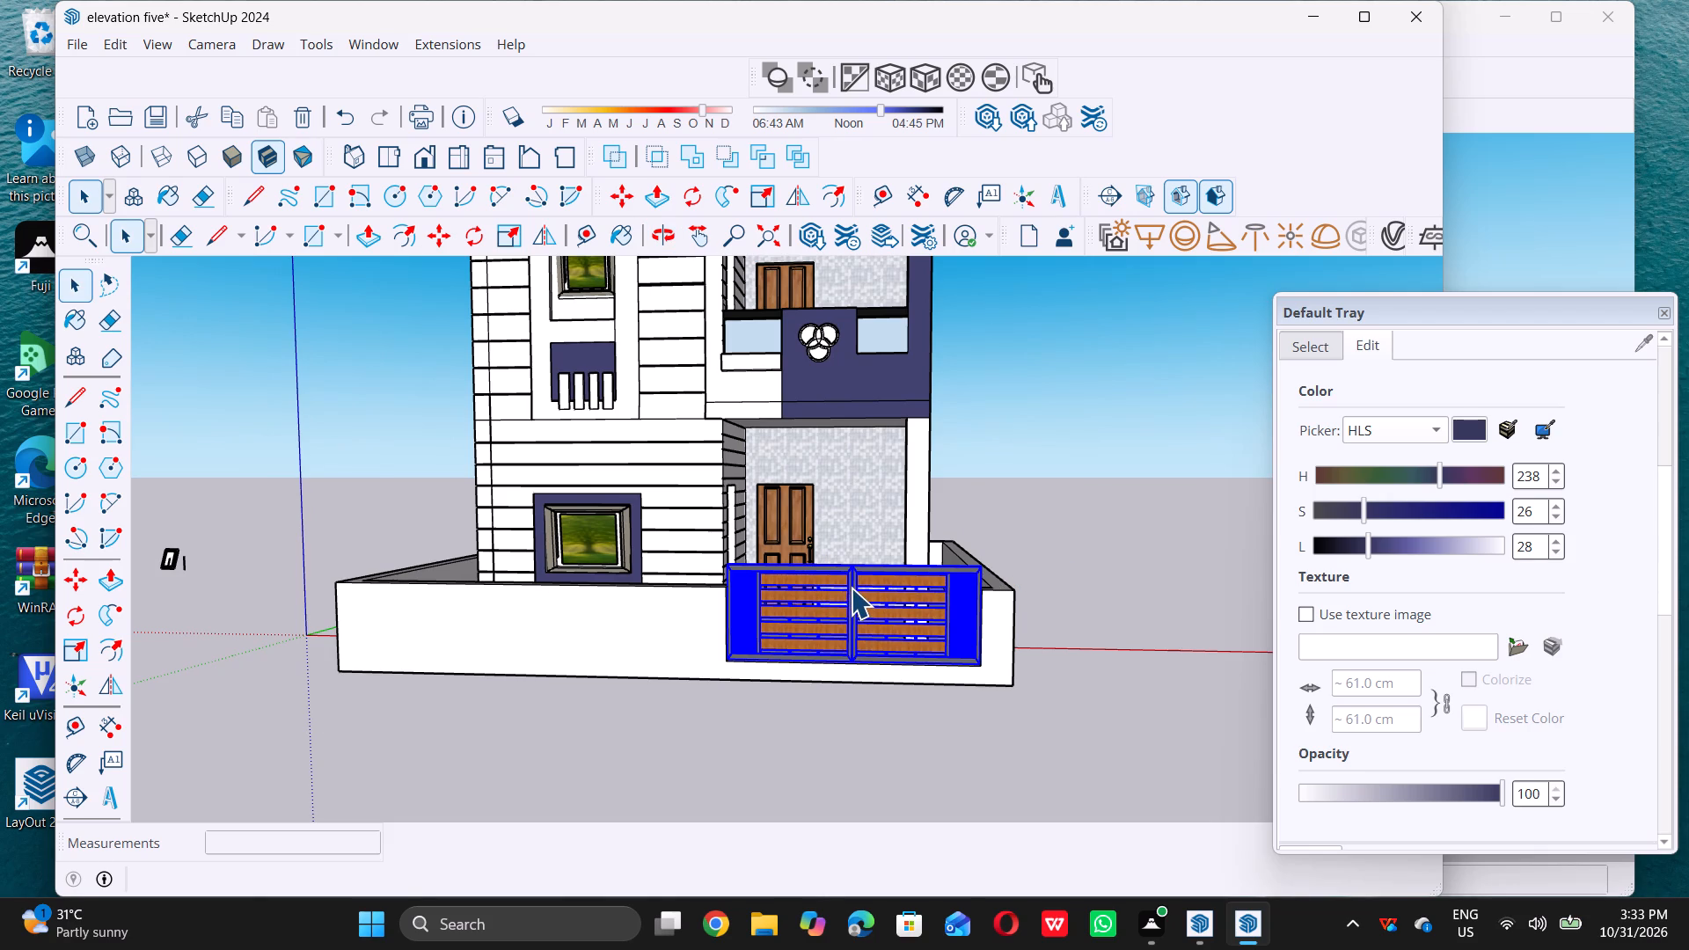
{"action": "key", "text": "e"}
{"action": "key", "text": "space"}
{"action": "key", "text": "s"}
{"action": "middle_click_drag", "start_coordinate": [853, 578], "coordinate": [754, 738]}
{"action": "scroll", "coordinate": [801, 669], "scroll_direction": "up", "scroll_amount": 7}
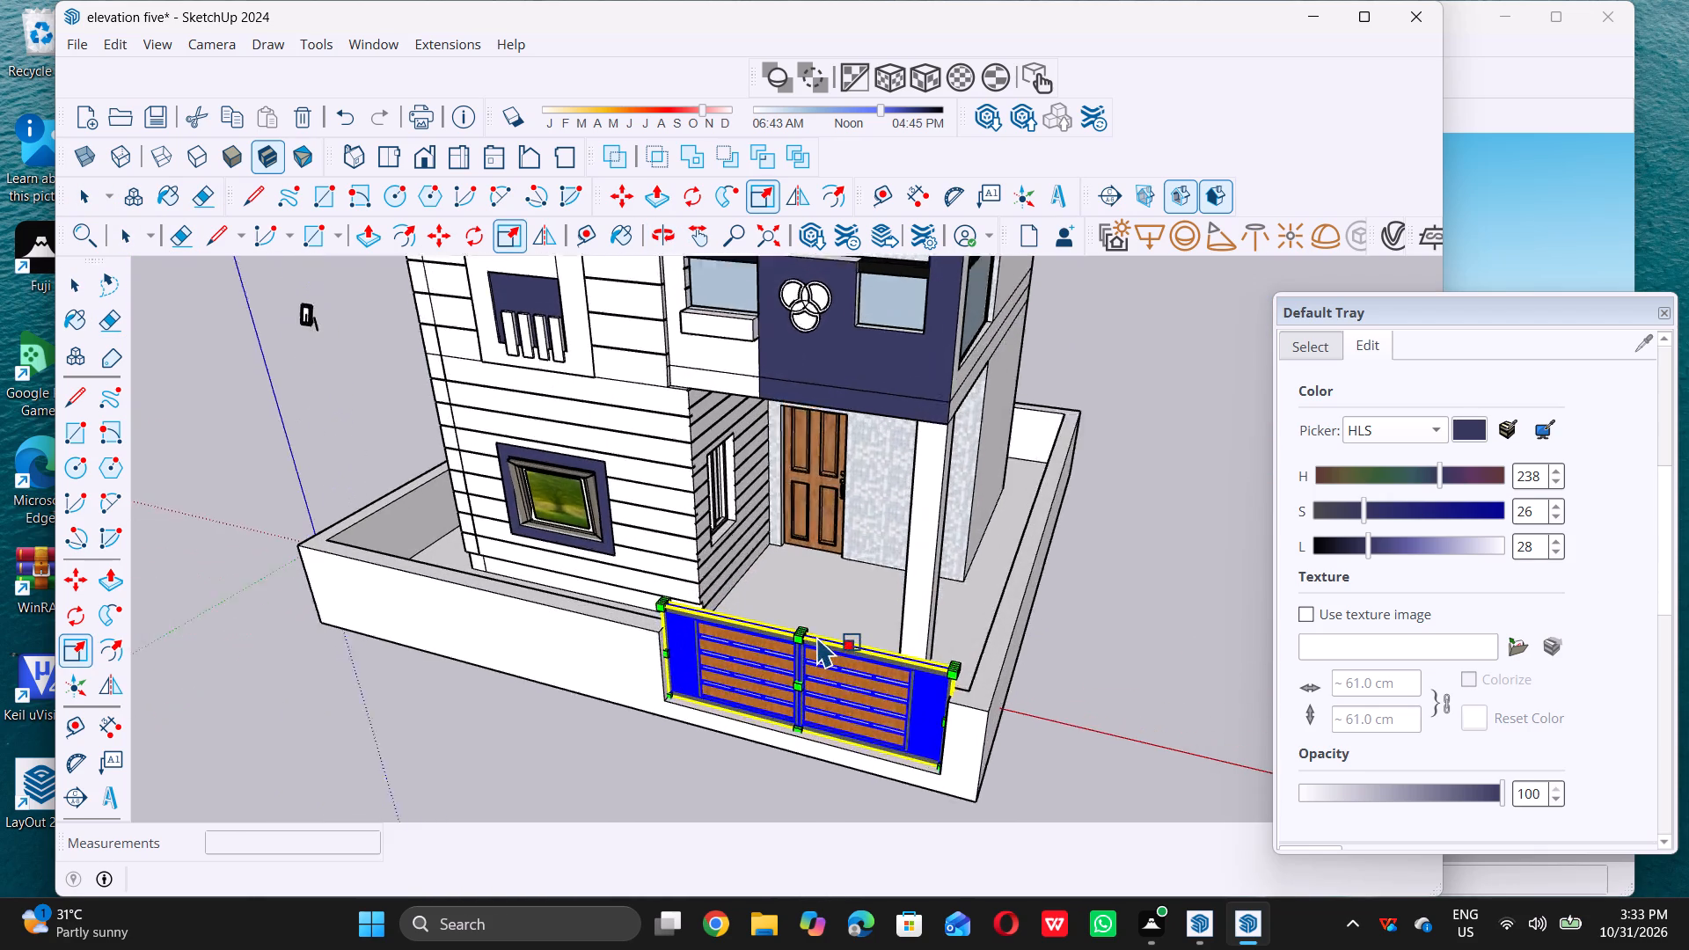
{"action": "scroll", "coordinate": [811, 623], "scroll_direction": "up", "scroll_amount": 12}
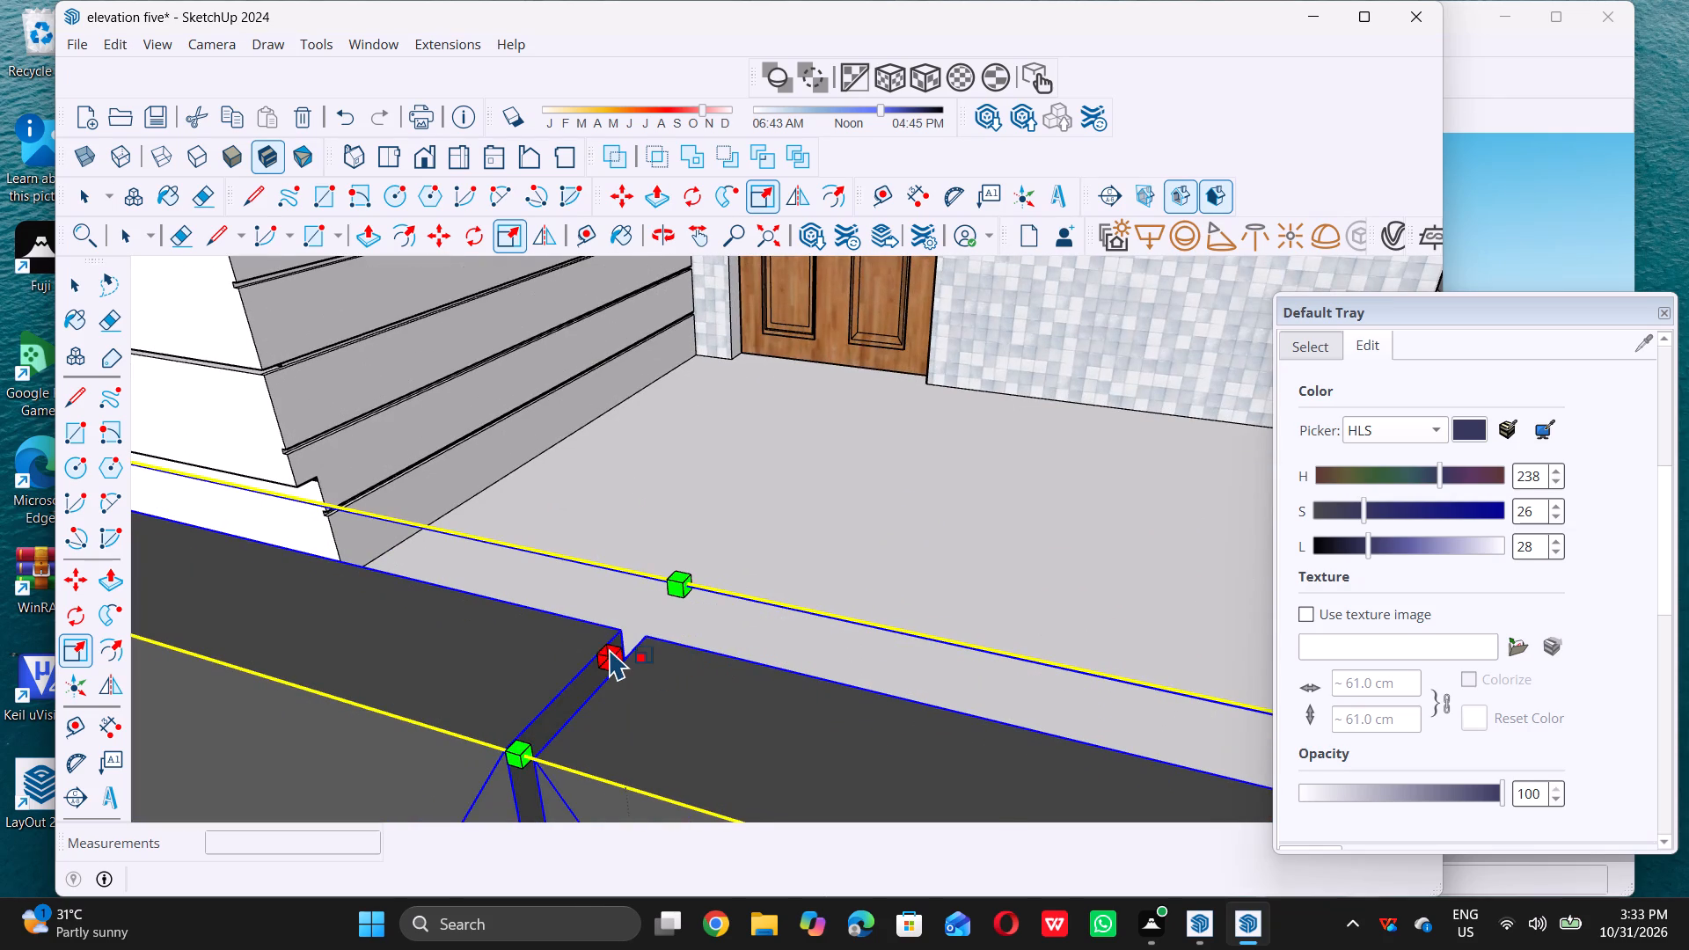
{"action": "double_click", "coordinate": [610, 648]}
{"action": "scroll", "coordinate": [611, 654], "scroll_direction": "down", "scroll_amount": 5}
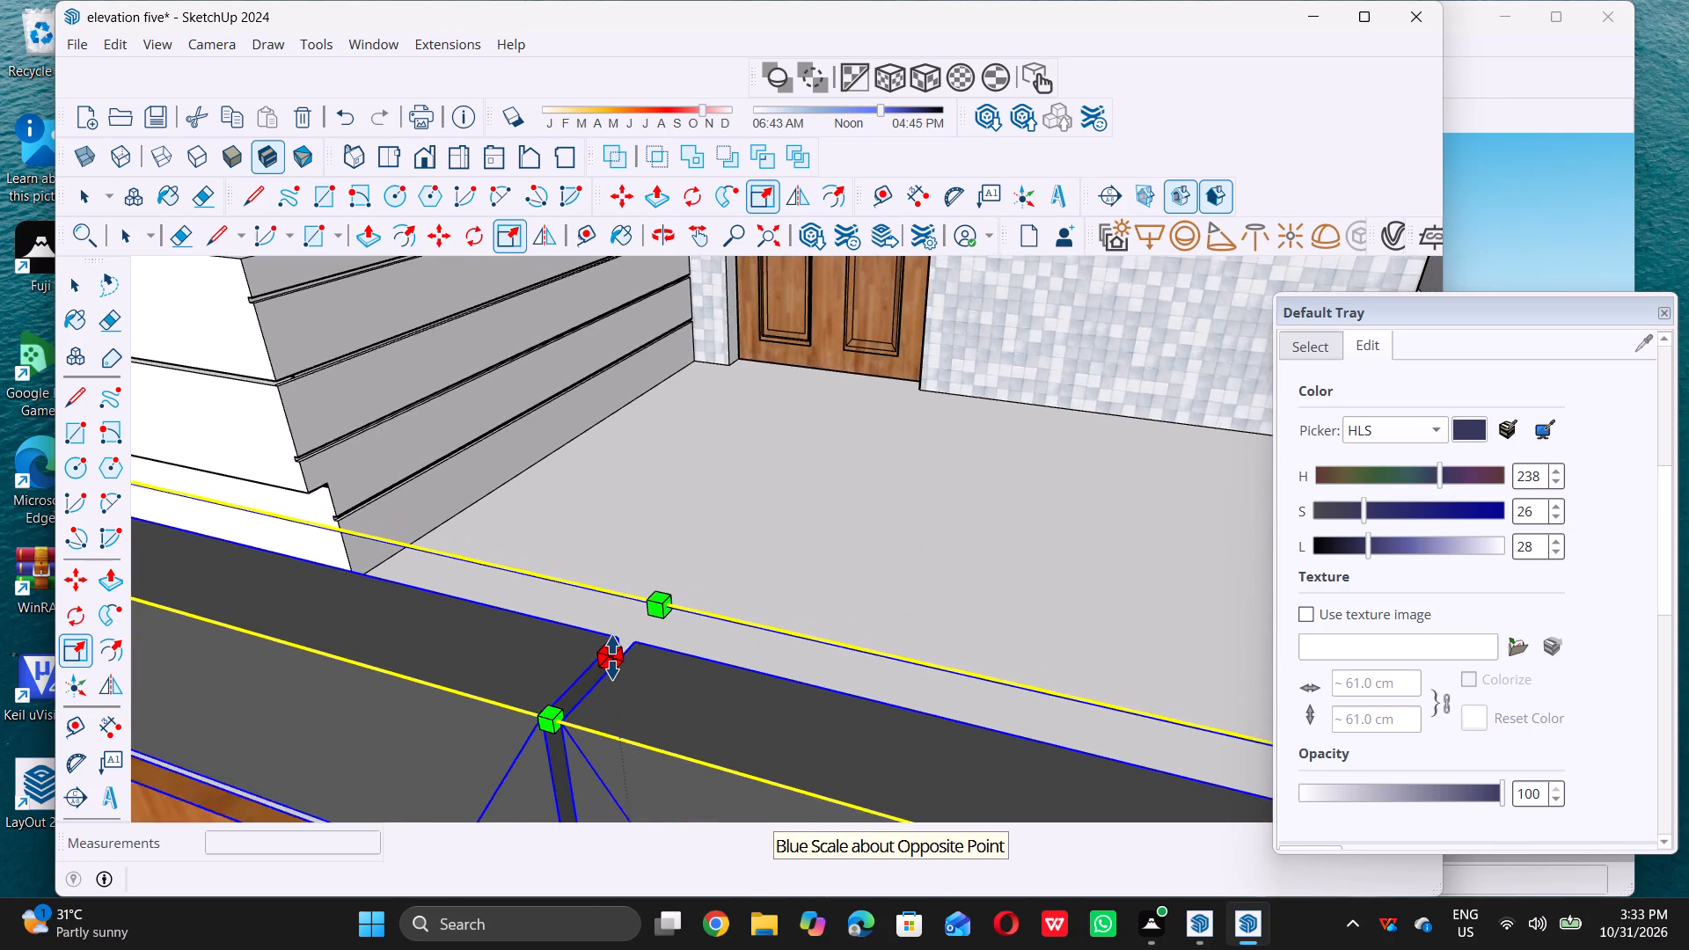
{"action": "scroll", "coordinate": [612, 657], "scroll_direction": "down", "scroll_amount": 20}
{"action": "scroll", "coordinate": [612, 657], "scroll_direction": "down", "scroll_amount": 8}
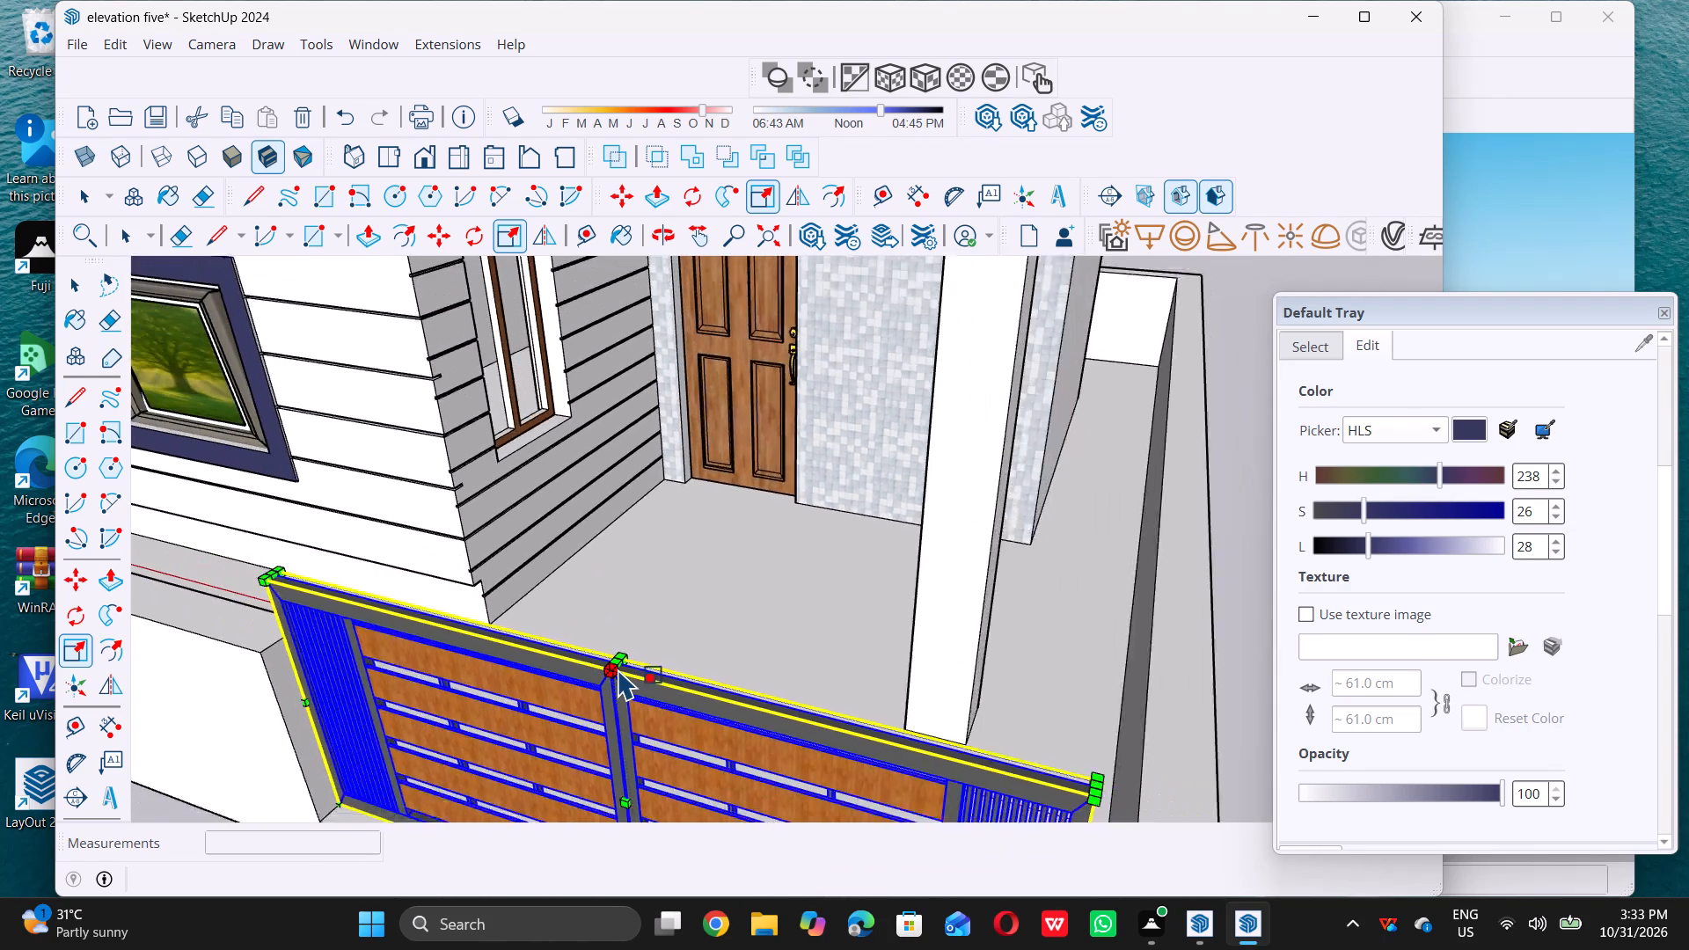
{"action": "scroll", "coordinate": [618, 669], "scroll_direction": "down", "scroll_amount": 4}
{"action": "scroll", "coordinate": [632, 677], "scroll_direction": "up", "scroll_amount": 8}
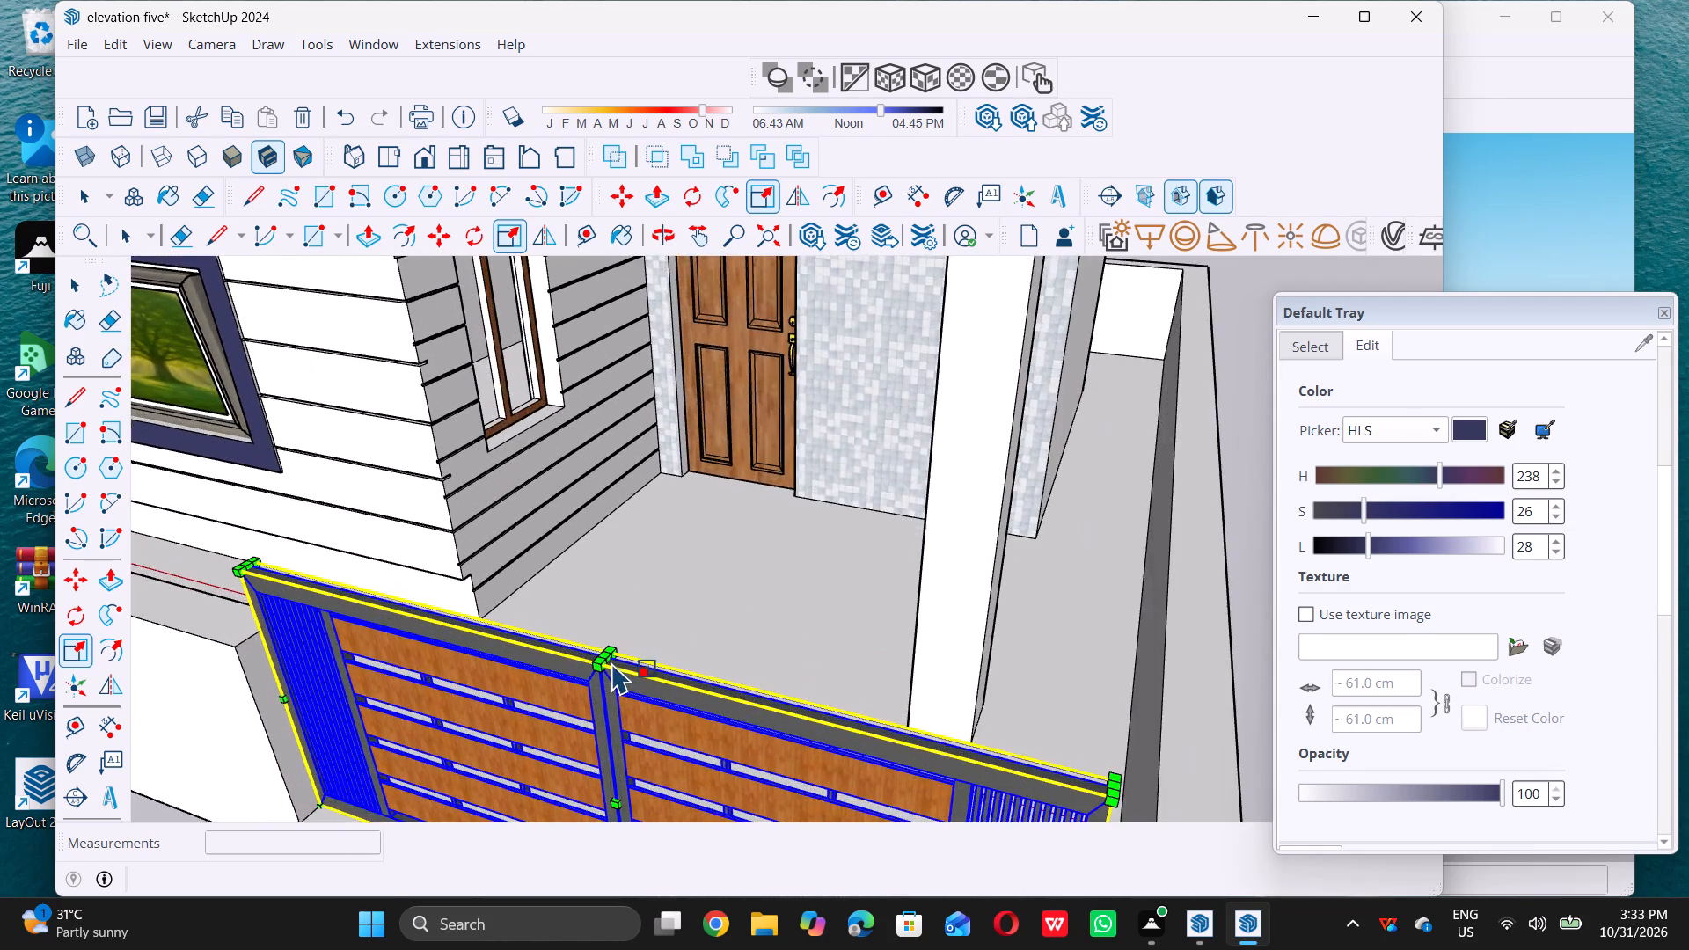
{"action": "scroll", "coordinate": [612, 662], "scroll_direction": "up", "scroll_amount": 6}
{"action": "scroll", "coordinate": [599, 653], "scroll_direction": "down", "scroll_amount": 10}
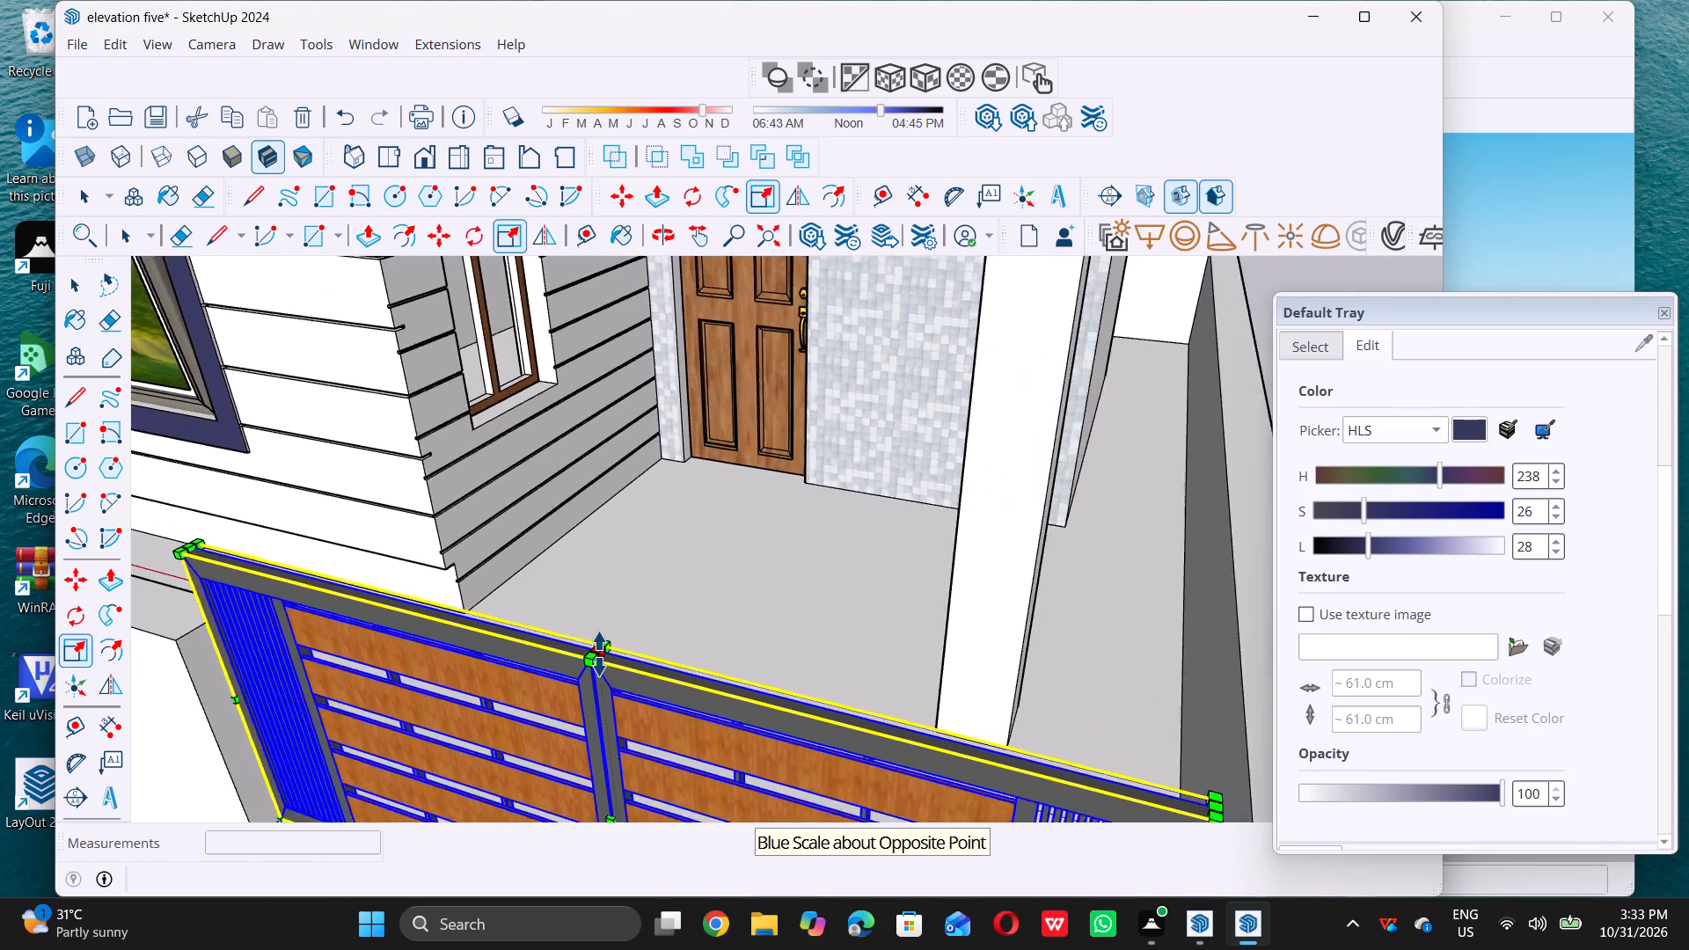
{"action": "scroll", "coordinate": [599, 654], "scroll_direction": "down", "scroll_amount": 10}
{"action": "scroll", "coordinate": [623, 645], "scroll_direction": "up", "scroll_amount": 16}
{"action": "left_click", "coordinate": [583, 665]}
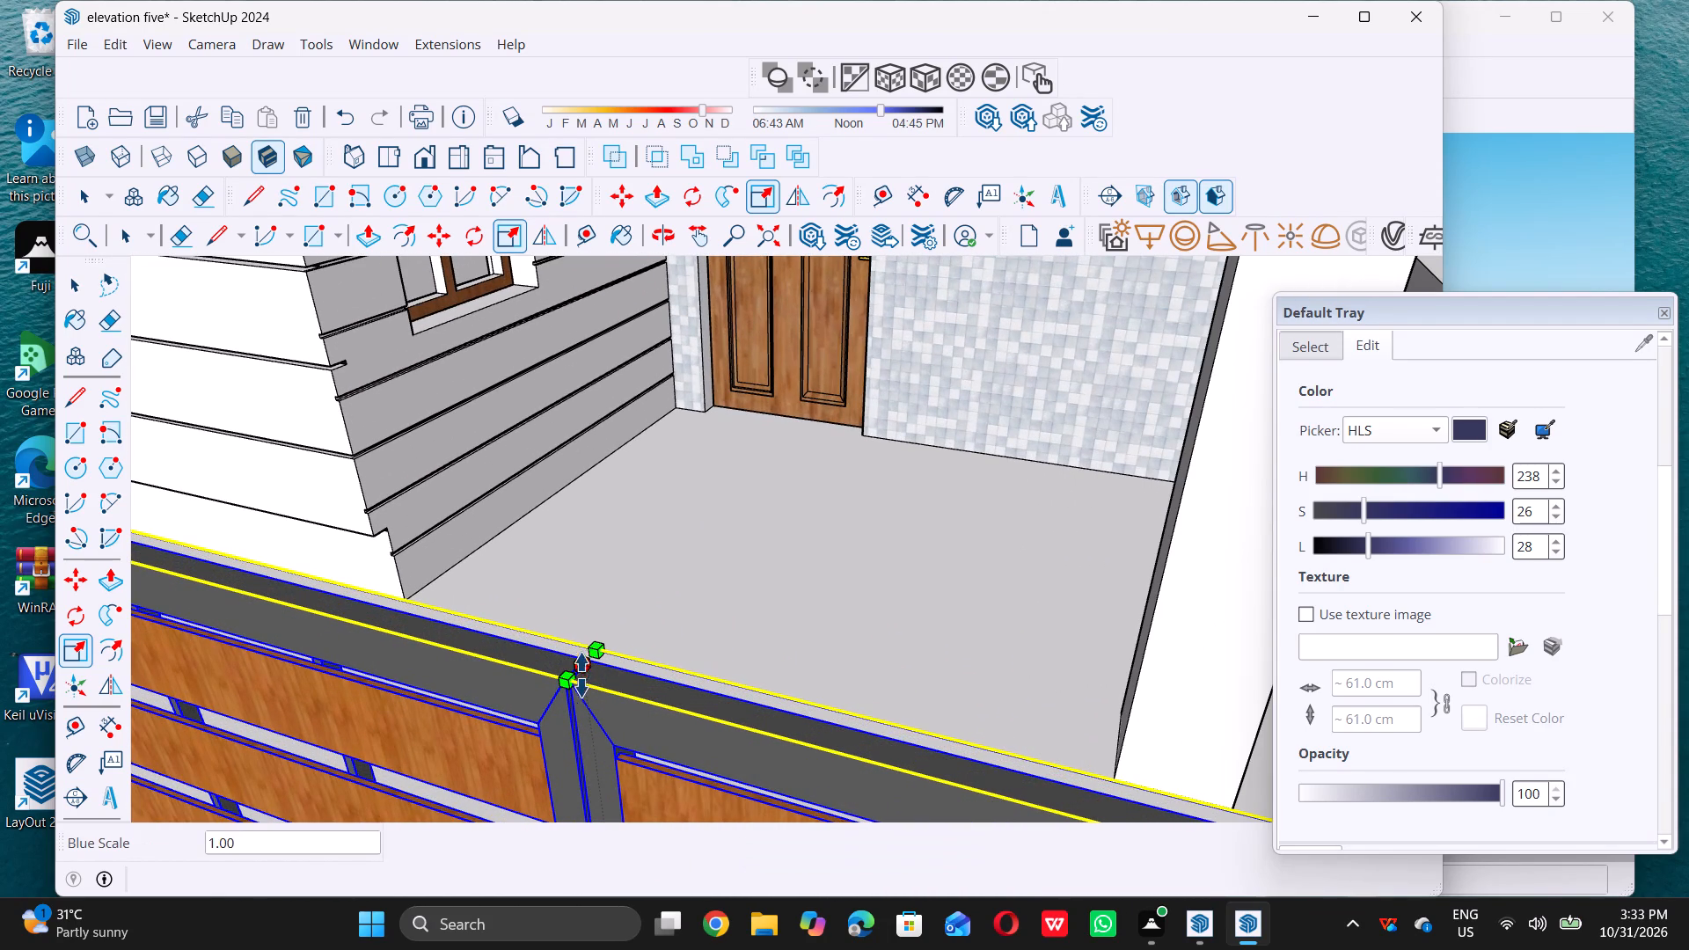
{"action": "scroll", "coordinate": [589, 722], "scroll_direction": "down", "scroll_amount": 16}
{"action": "scroll", "coordinate": [594, 727], "scroll_direction": "down", "scroll_amount": 6}
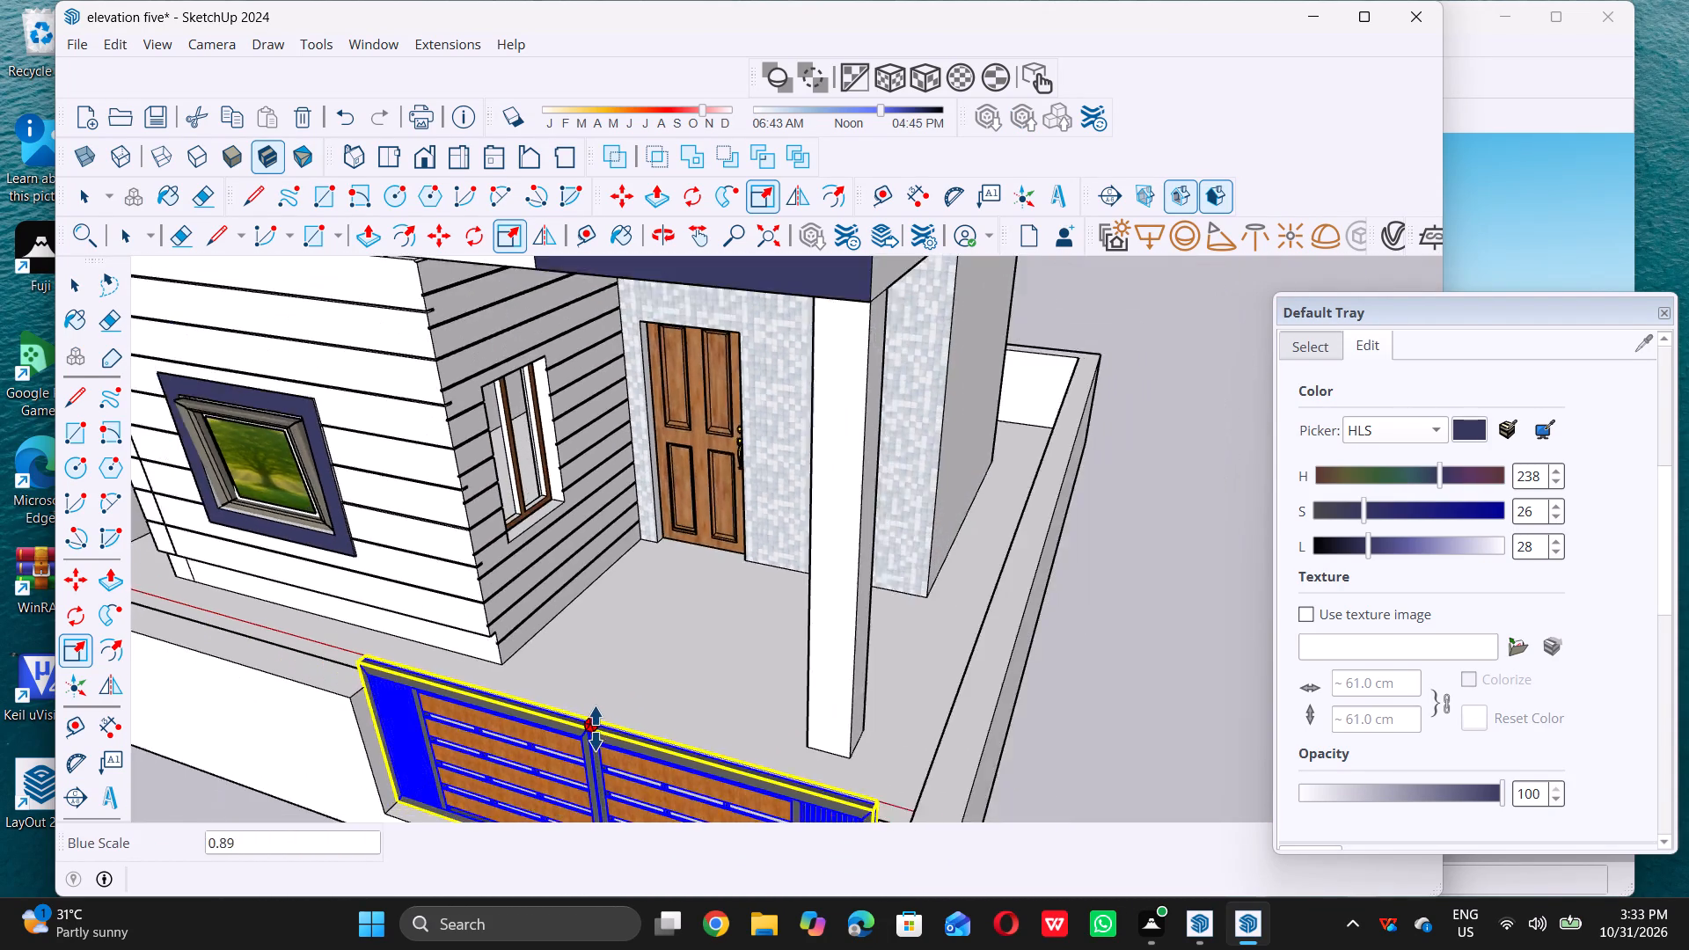
{"action": "scroll", "coordinate": [596, 728], "scroll_direction": "down", "scroll_amount": 8}
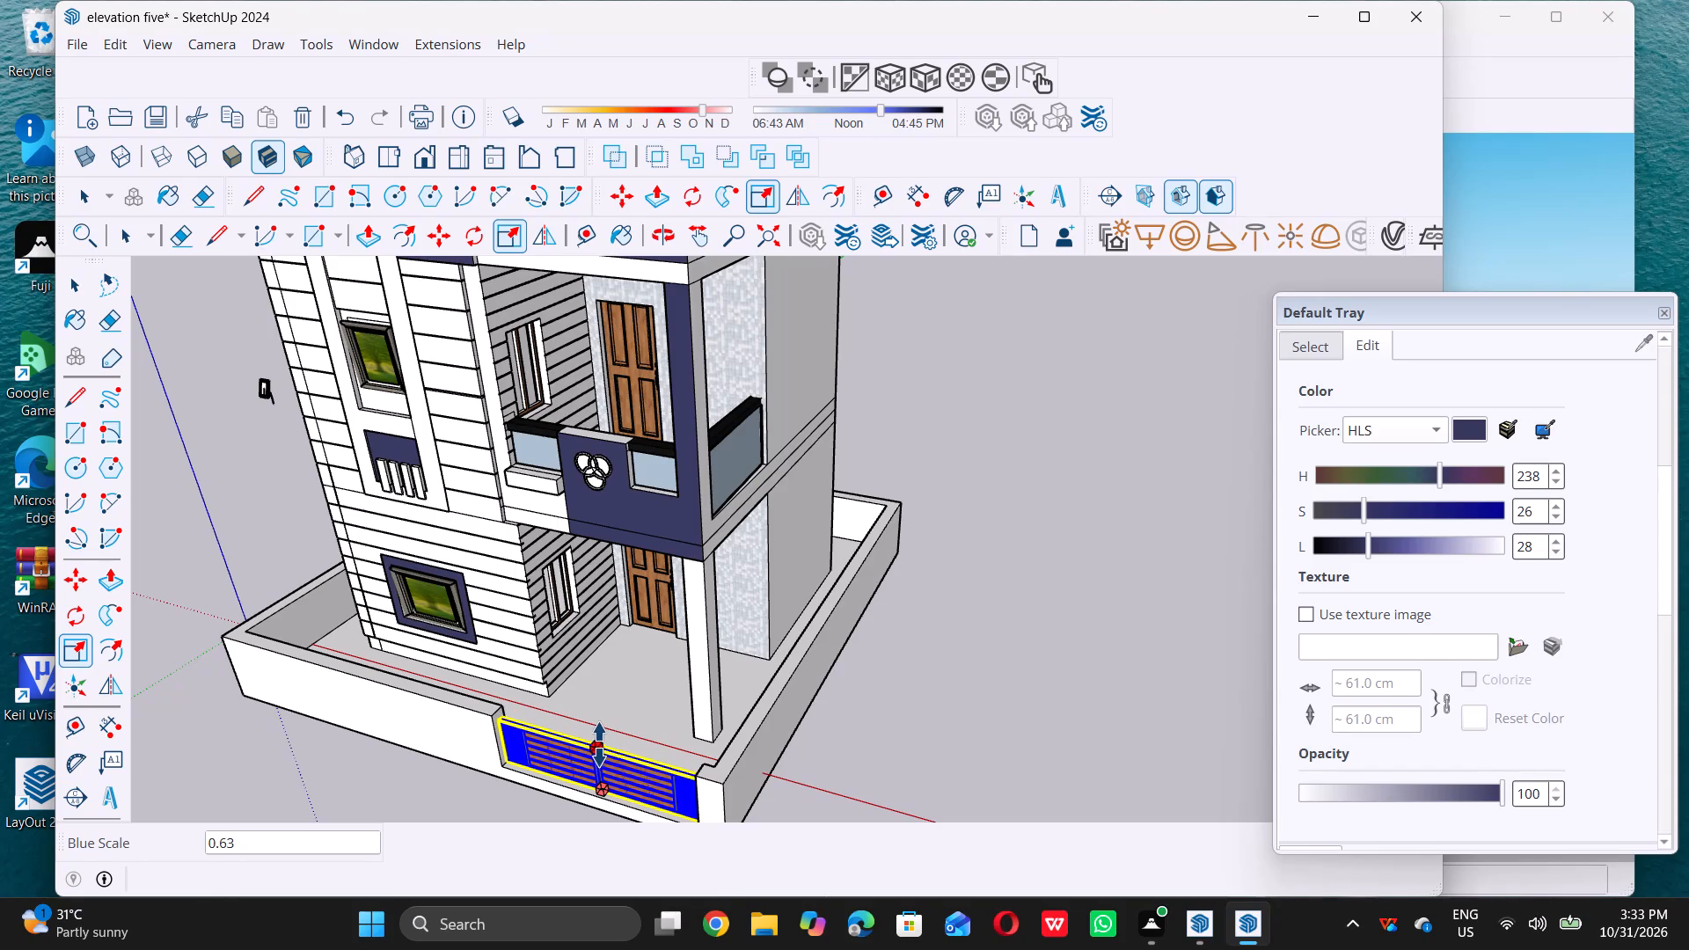
{"action": "left_click", "coordinate": [599, 742]}
{"action": "key", "text": "space"}
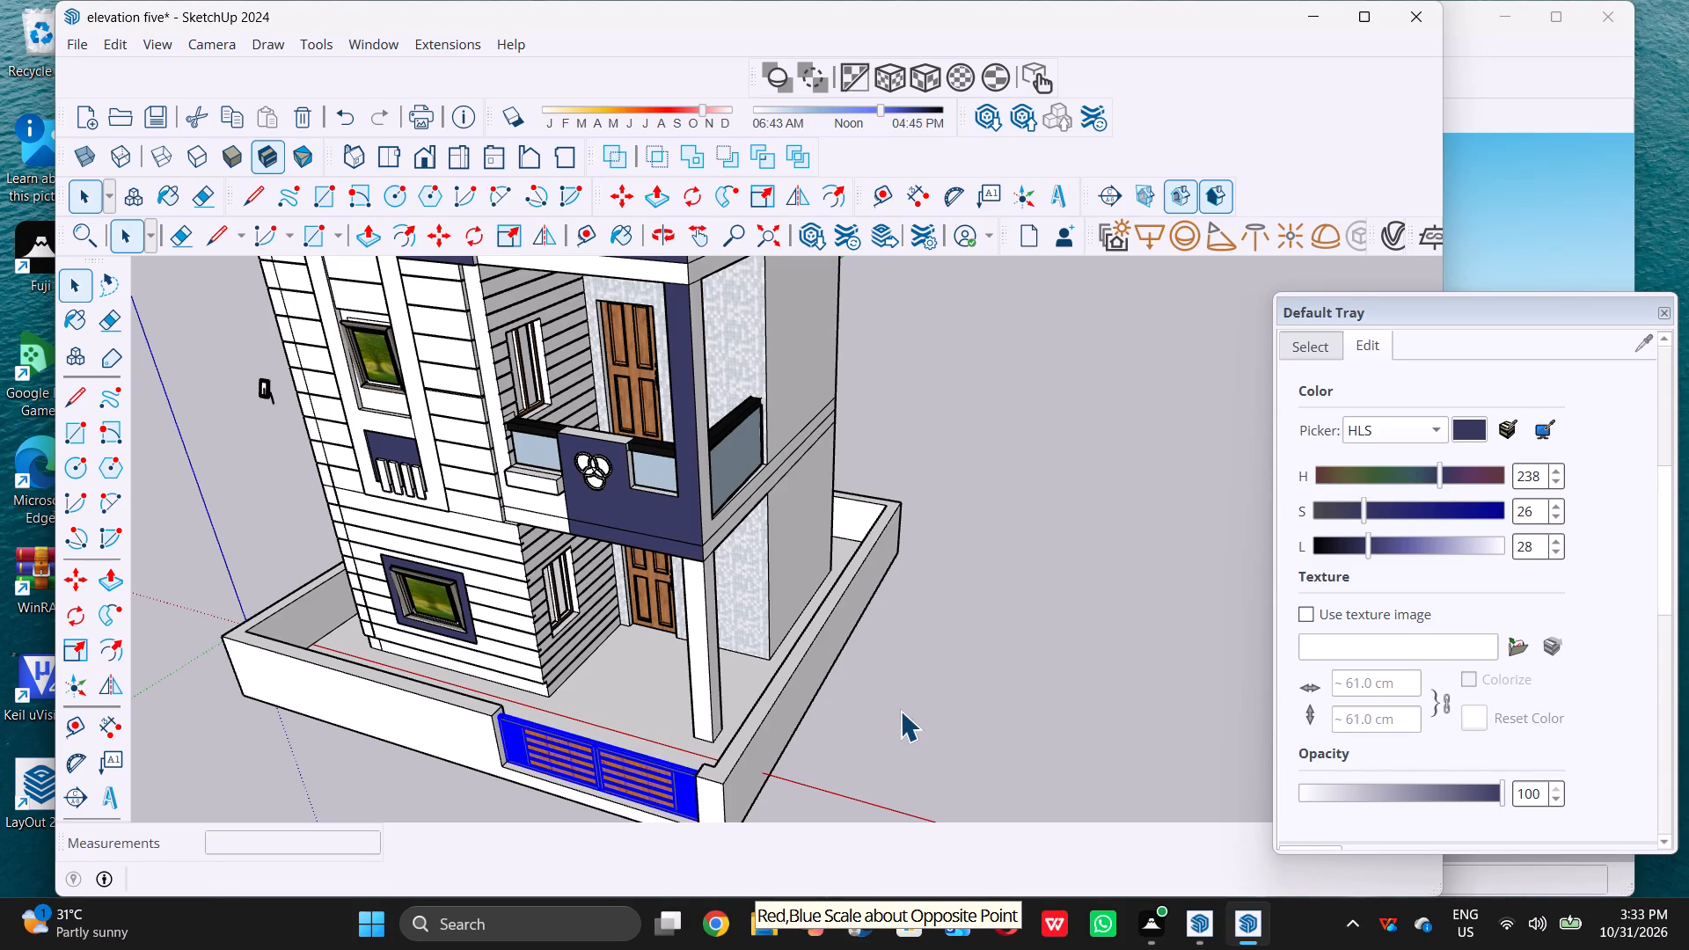
{"action": "left_click", "coordinate": [900, 711]}
Examine the building's whole front elevation with the shortened gate in the boundary wall.
{"action": "scroll", "coordinate": [723, 633], "scroll_direction": "down", "scroll_amount": 13}
{"action": "middle_click_drag", "start_coordinate": [830, 464], "coordinate": [834, 463]}
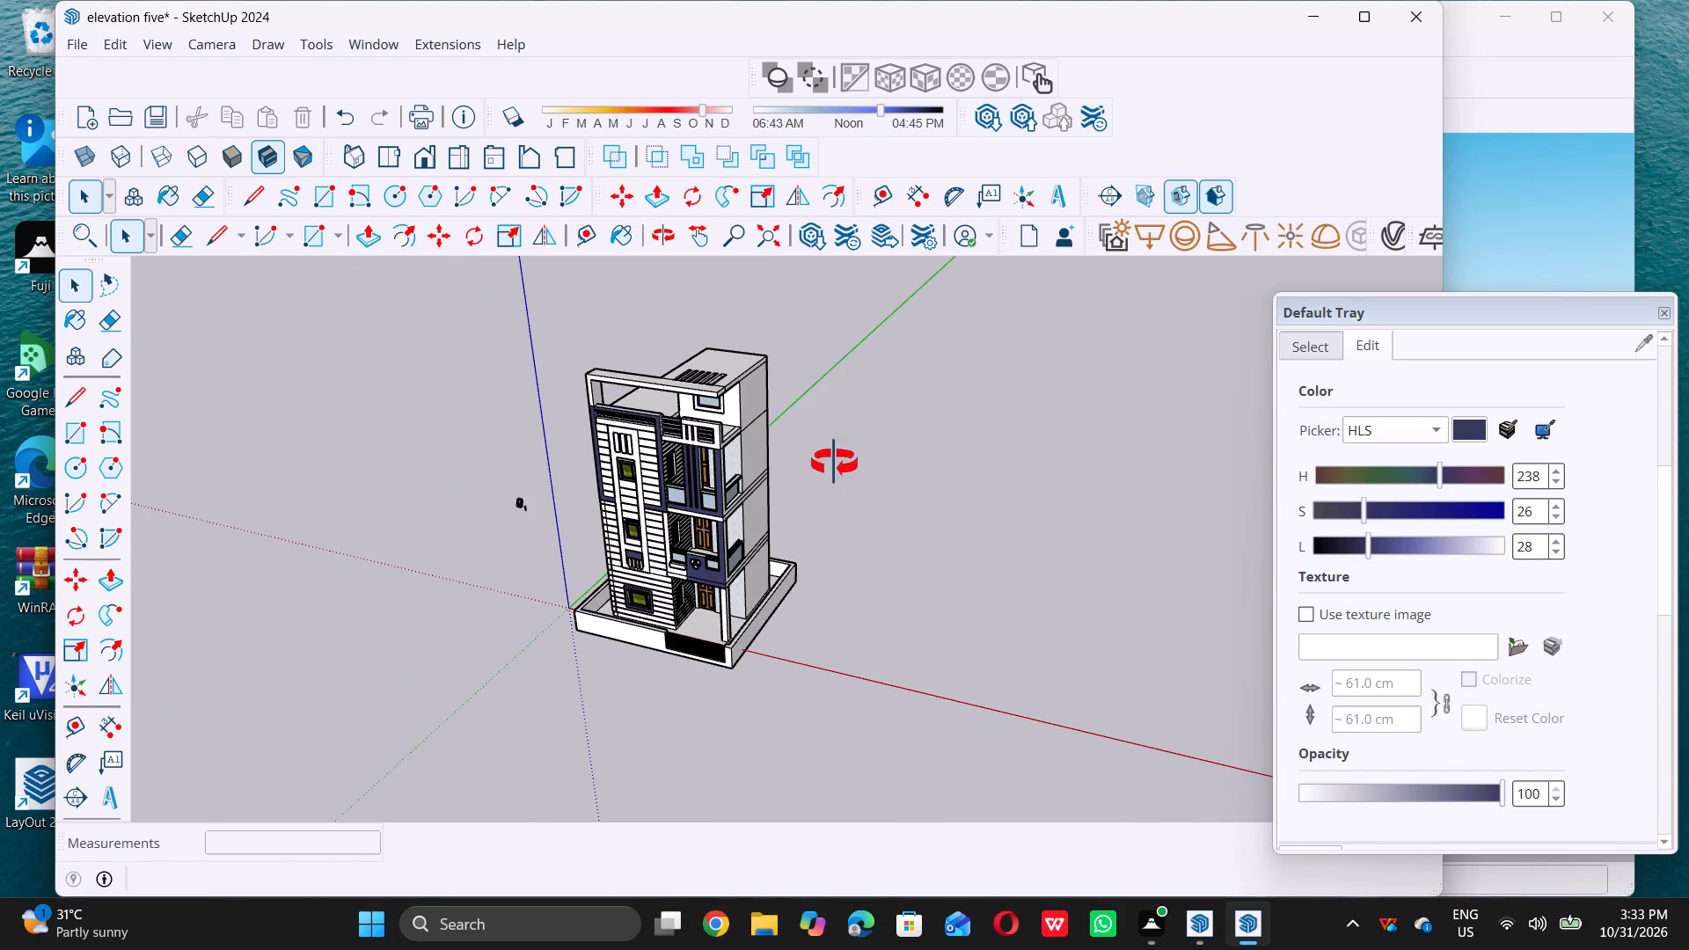
{"action": "middle_click_drag", "start_coordinate": [834, 463], "coordinate": [904, 442]}
{"action": "middle_click_drag", "start_coordinate": [711, 618], "coordinate": [788, 478]}
{"action": "scroll", "coordinate": [601, 530], "scroll_direction": "up", "scroll_amount": 4}
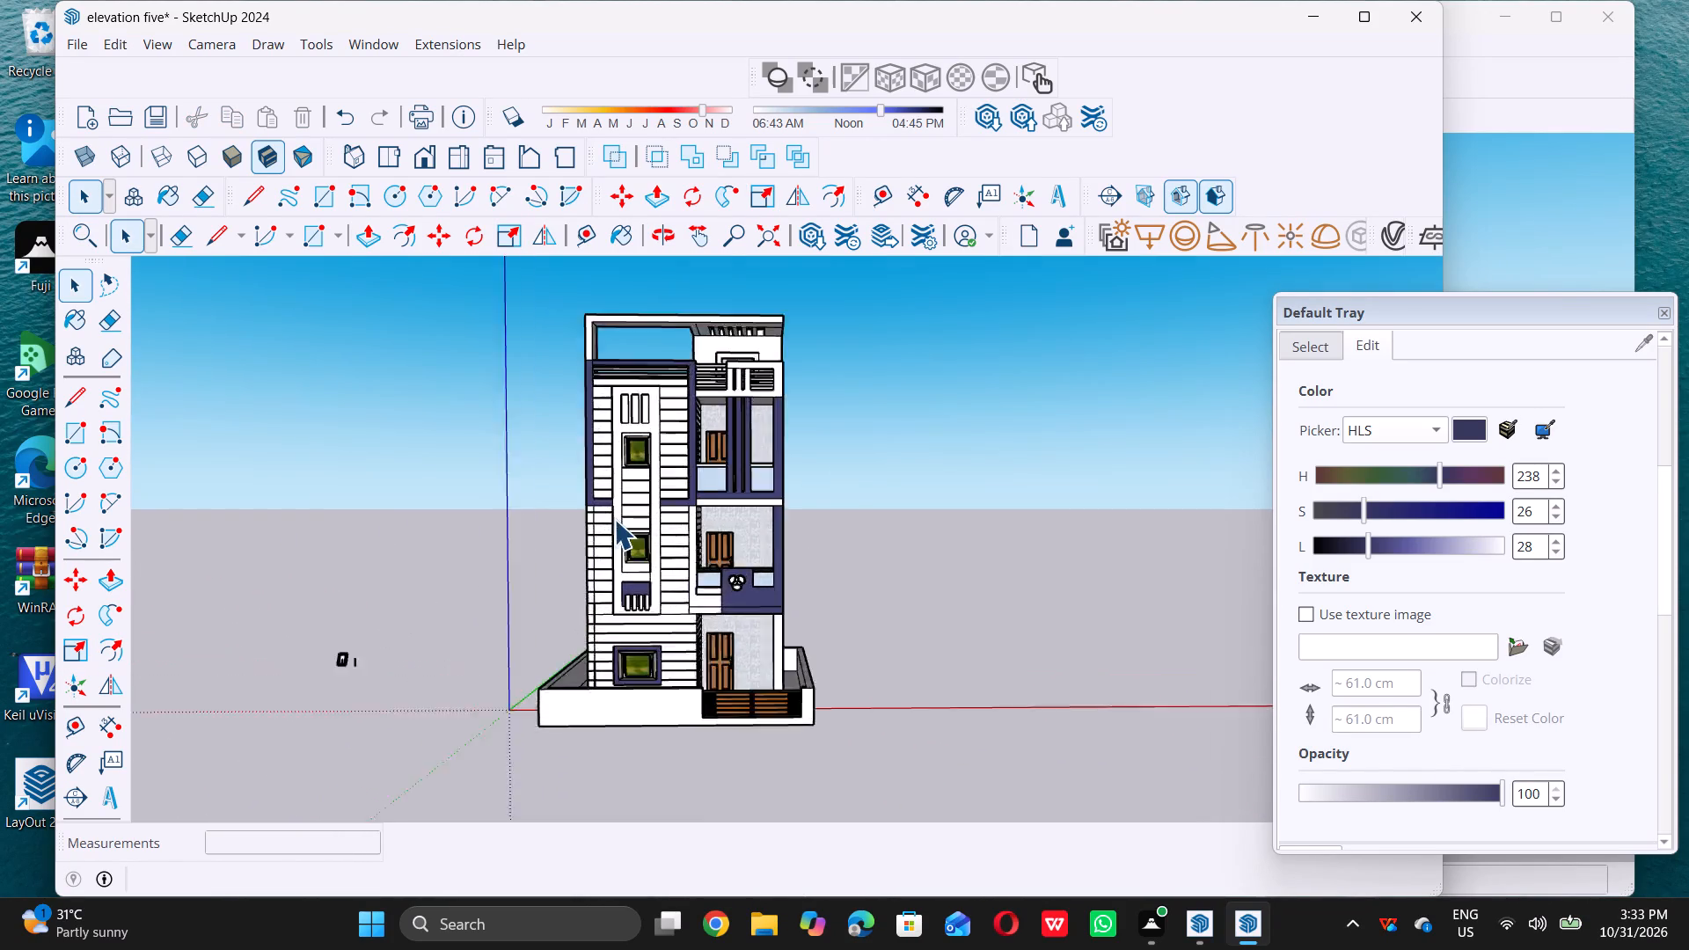
{"action": "scroll", "coordinate": [614, 519], "scroll_direction": "up", "scroll_amount": 3}
{"action": "scroll", "coordinate": [626, 552], "scroll_direction": "down", "scroll_amount": 6}
{"action": "middle_click_drag", "start_coordinate": [678, 621], "coordinate": [676, 563]}
{"action": "scroll", "coordinate": [670, 570], "scroll_direction": "up", "scroll_amount": 5}
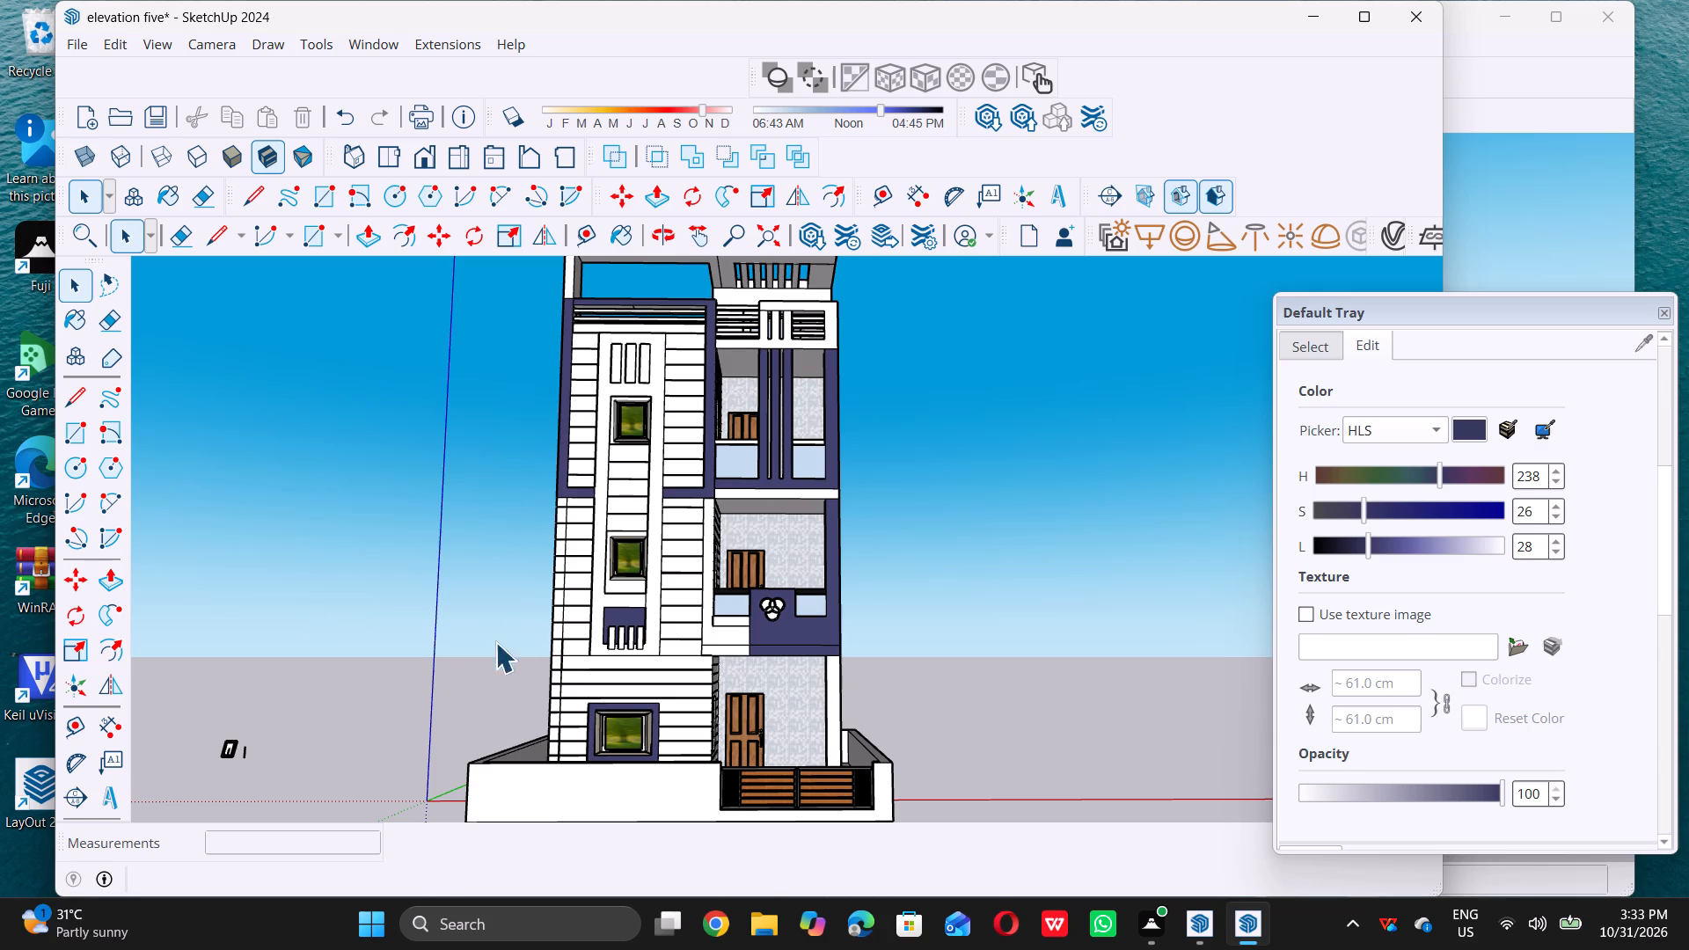
{"action": "scroll", "coordinate": [508, 552], "scroll_direction": "down", "scroll_amount": 6}
{"action": "middle_click_drag", "start_coordinate": [476, 589], "coordinate": [472, 601]}
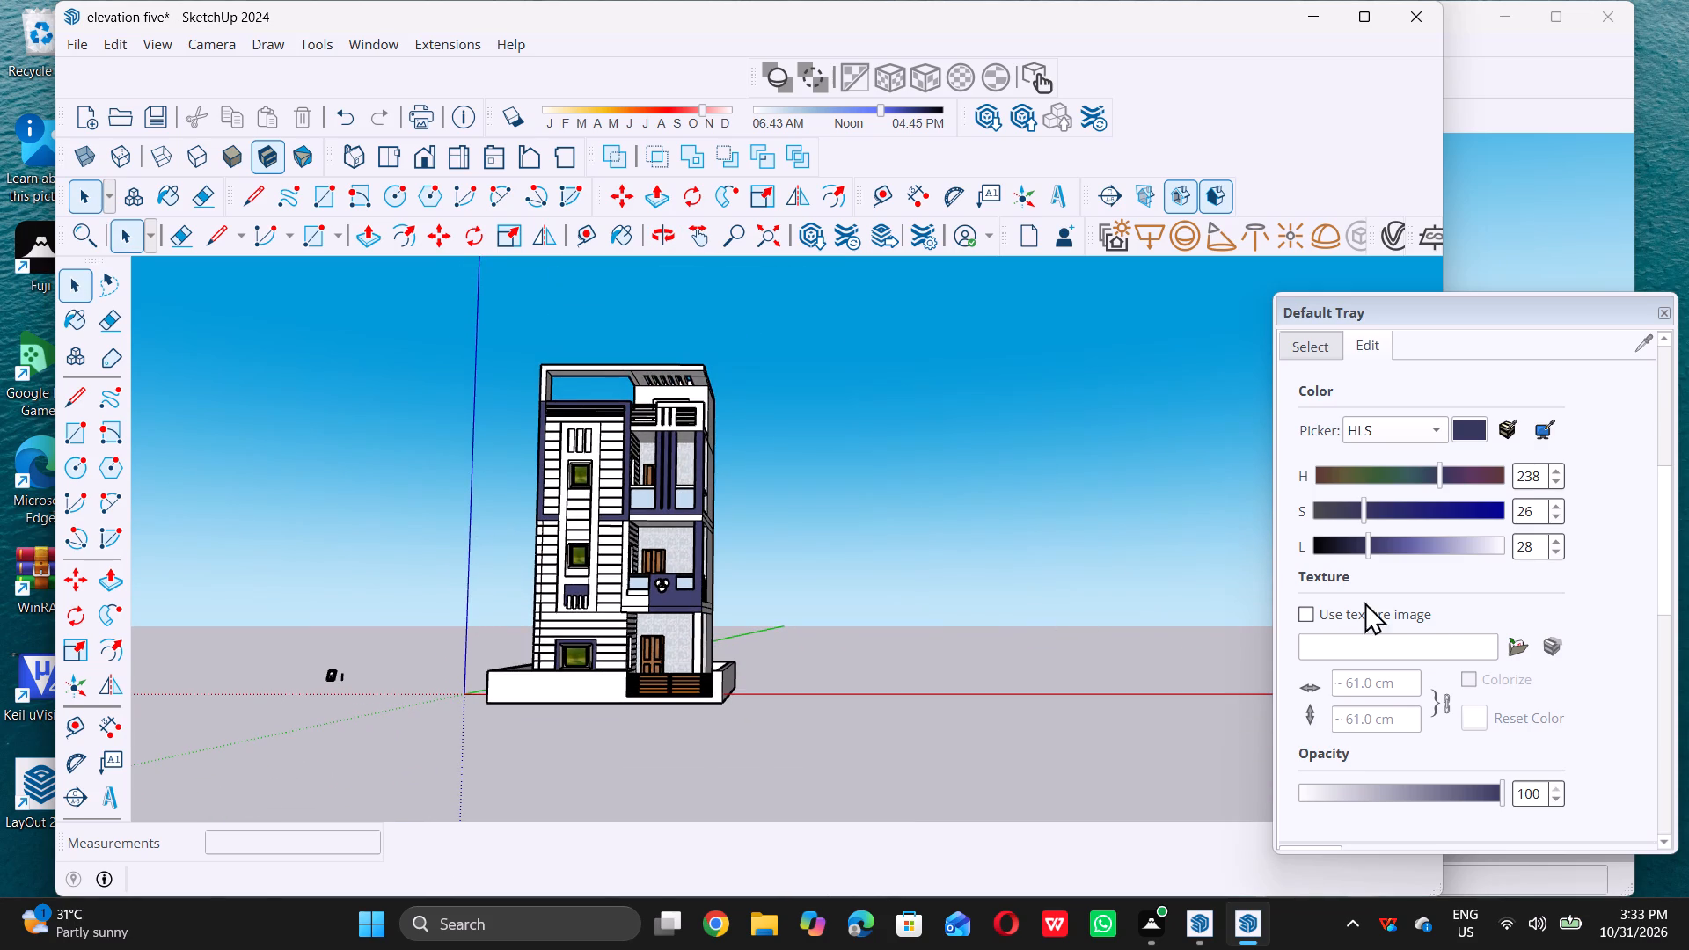
Paint the top three horizontal cladding strips of the ground-floor front wall with a medium teal from the Asian Paints Chromatics collection.
{"action": "scroll", "coordinate": [1435, 641], "scroll_direction": "down", "scroll_amount": 12}
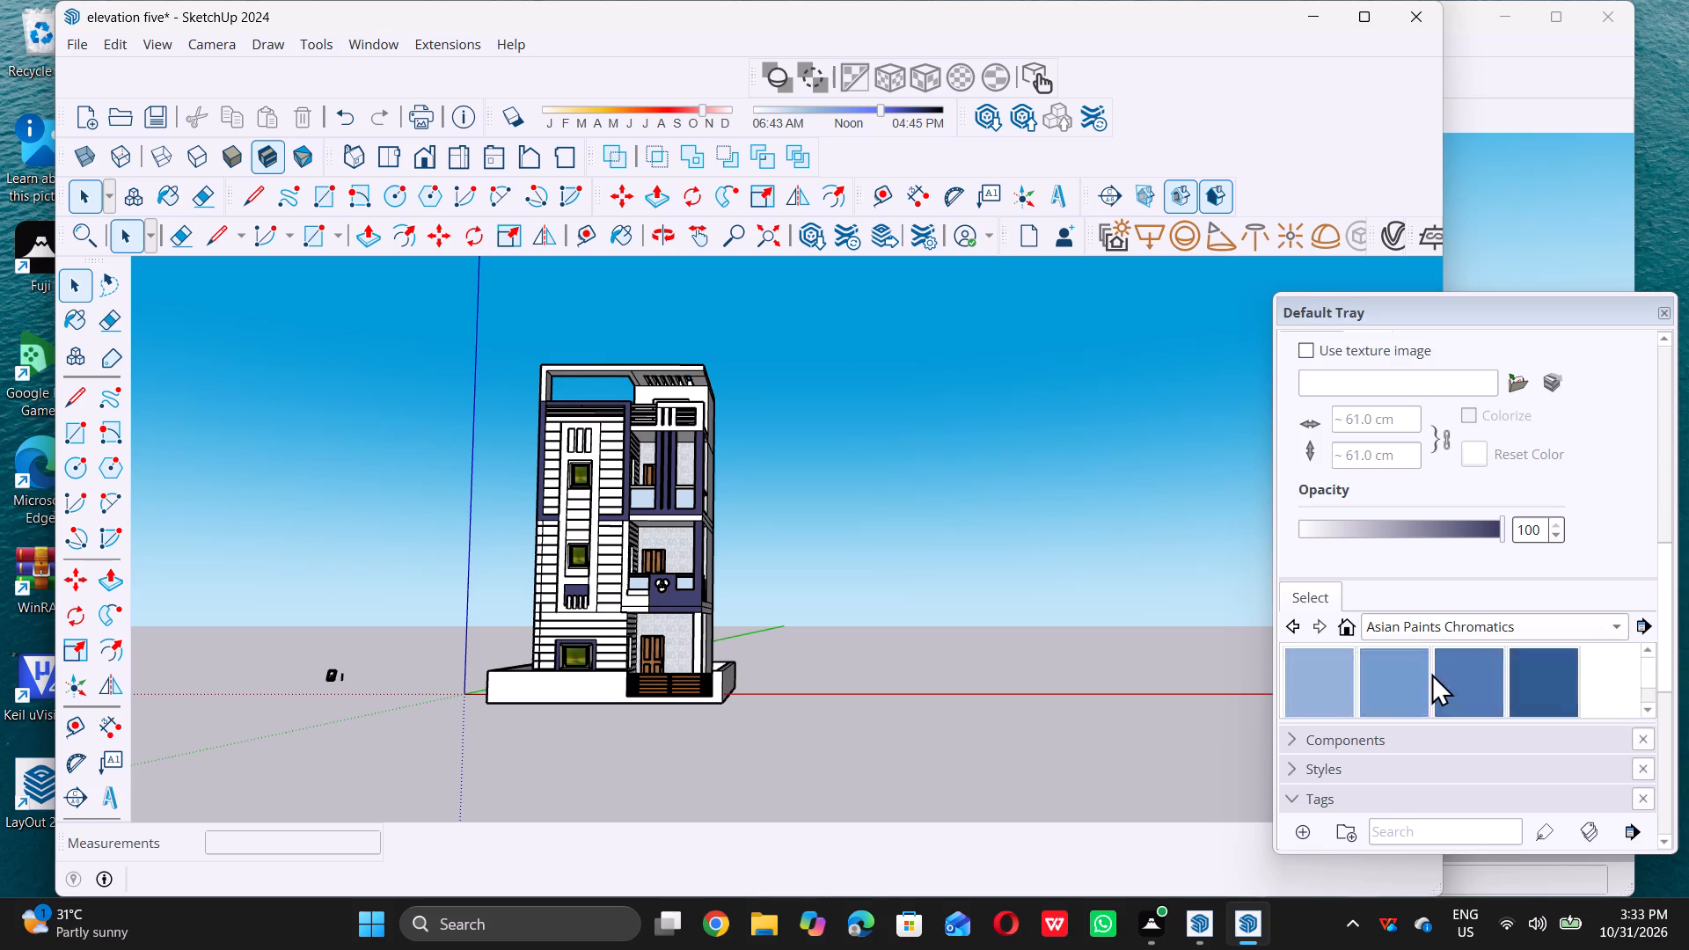
{"action": "scroll", "coordinate": [1431, 673], "scroll_direction": "down", "scroll_amount": 20}
{"action": "scroll", "coordinate": [1431, 673], "scroll_direction": "down", "scroll_amount": 13}
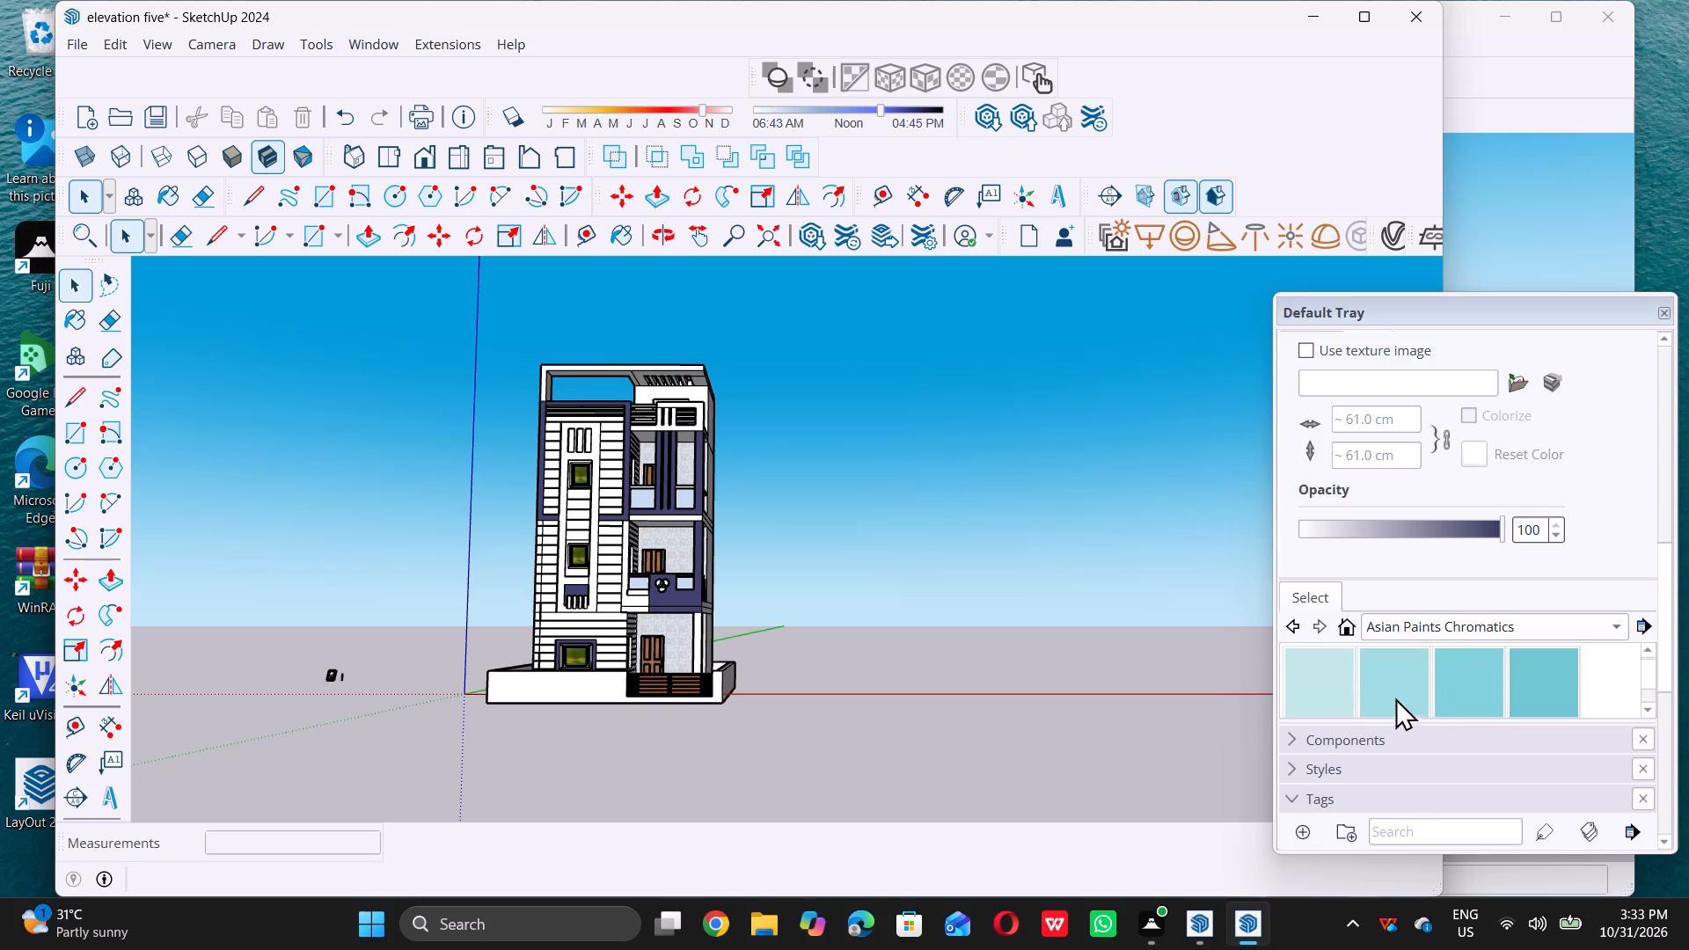
{"action": "left_click", "coordinate": [1549, 677]}
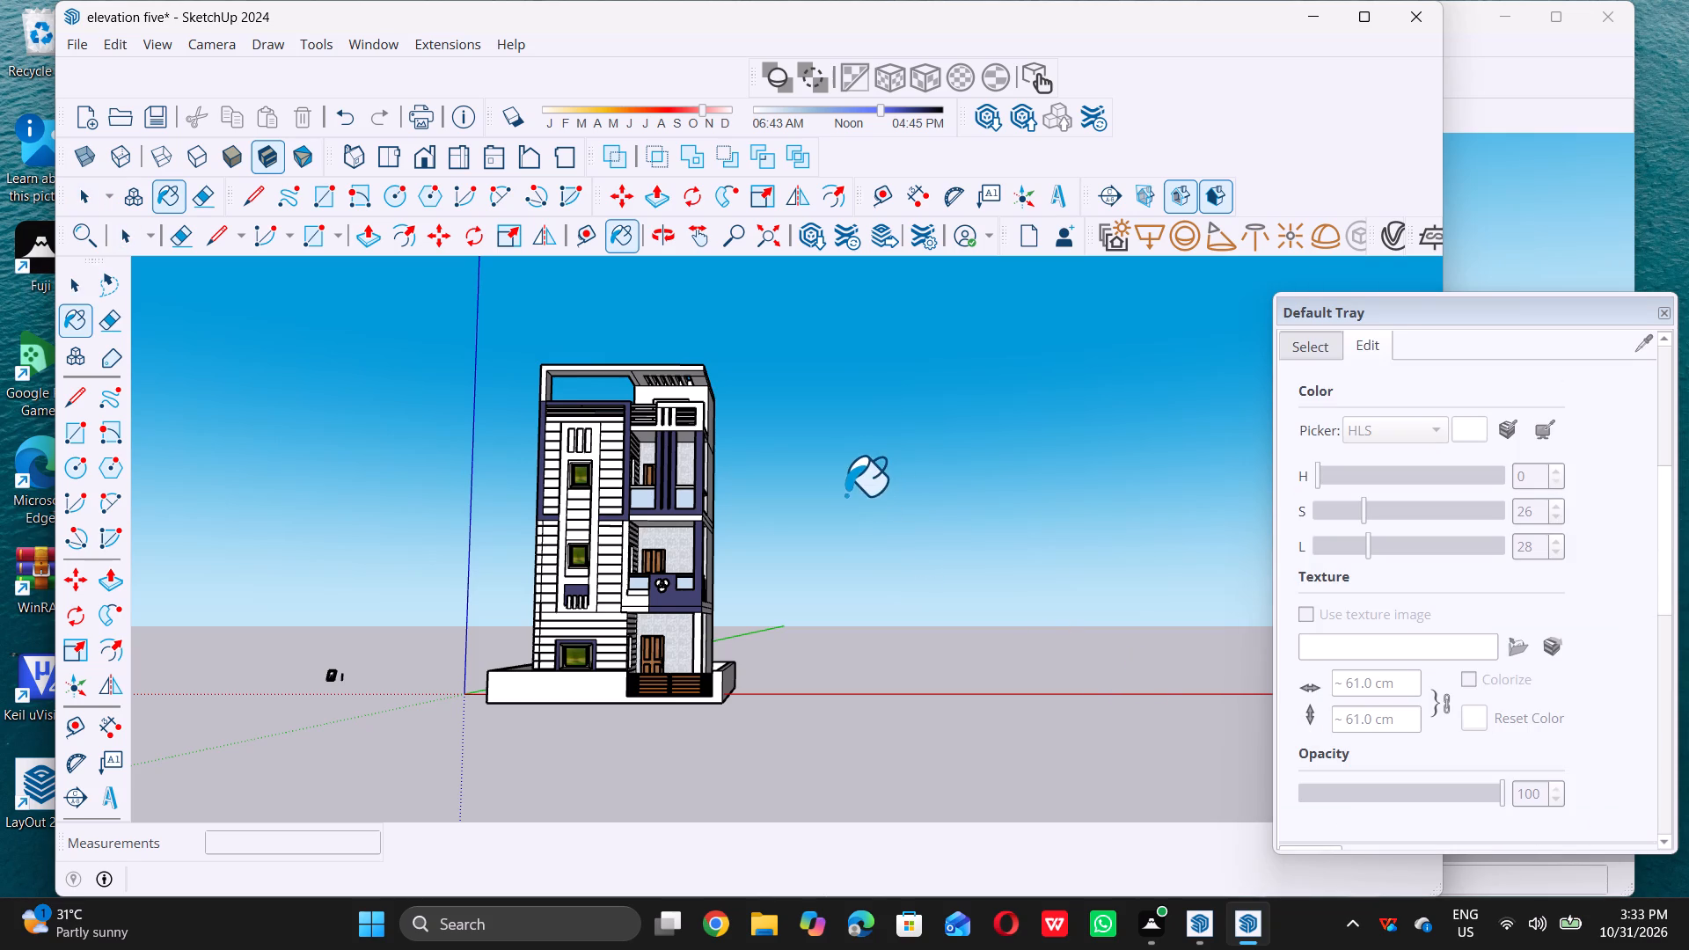
{"action": "scroll", "coordinate": [556, 603], "scroll_direction": "up", "scroll_amount": 14}
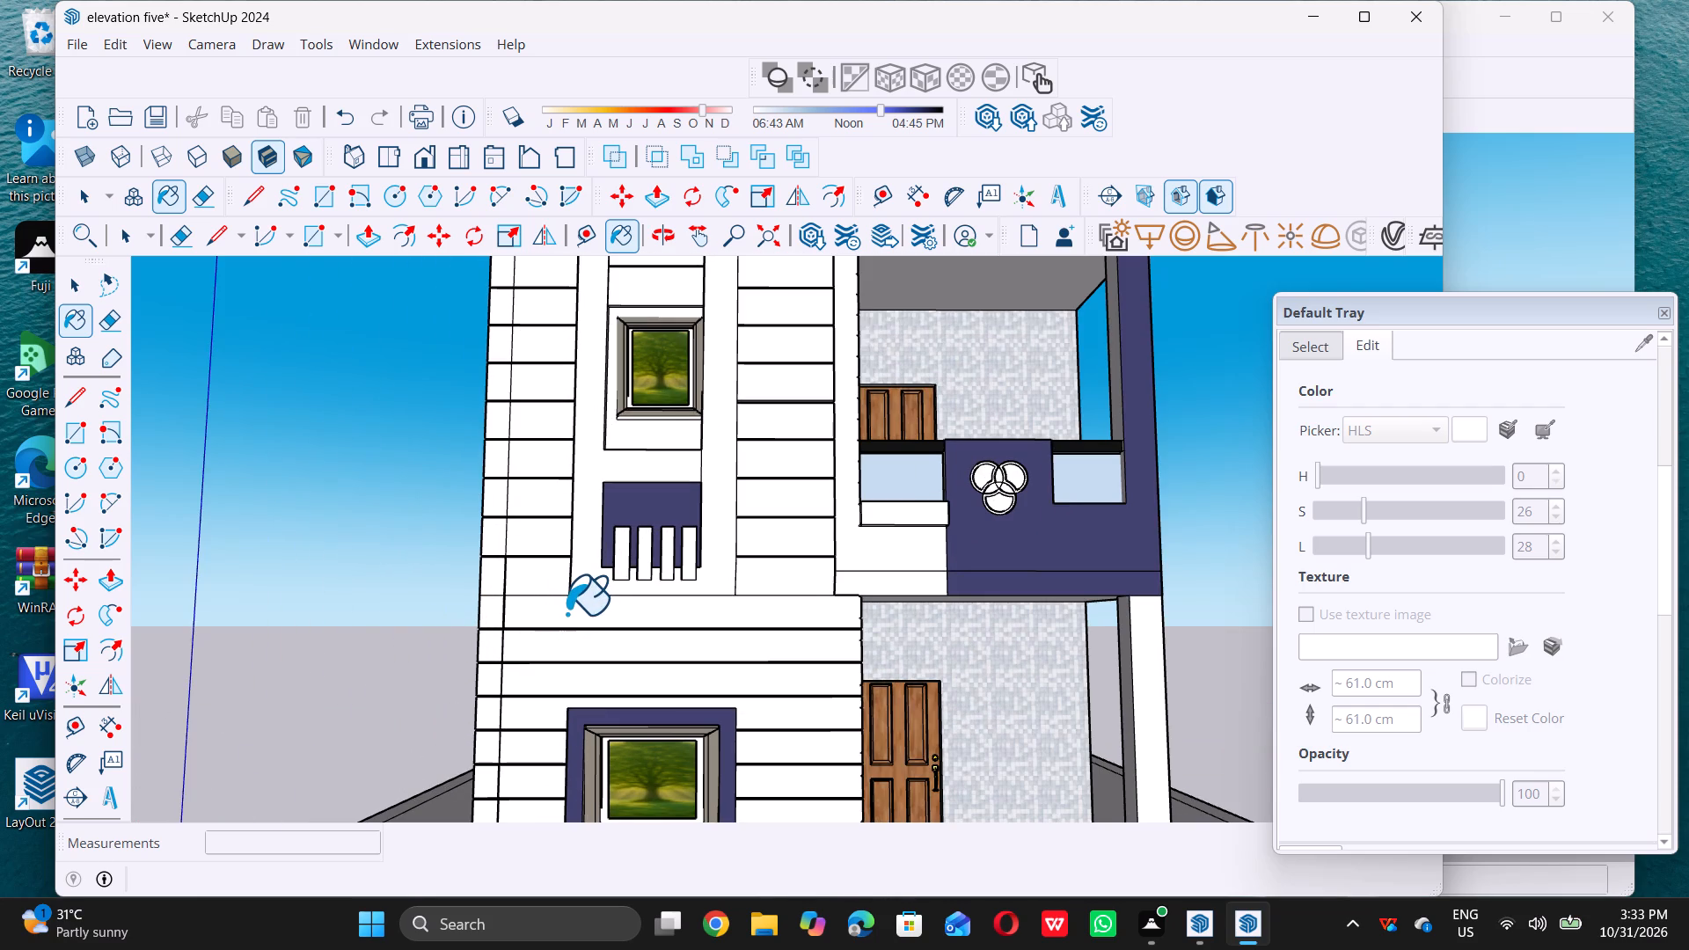
{"action": "scroll", "coordinate": [1473, 651], "scroll_direction": "down", "scroll_amount": 7}
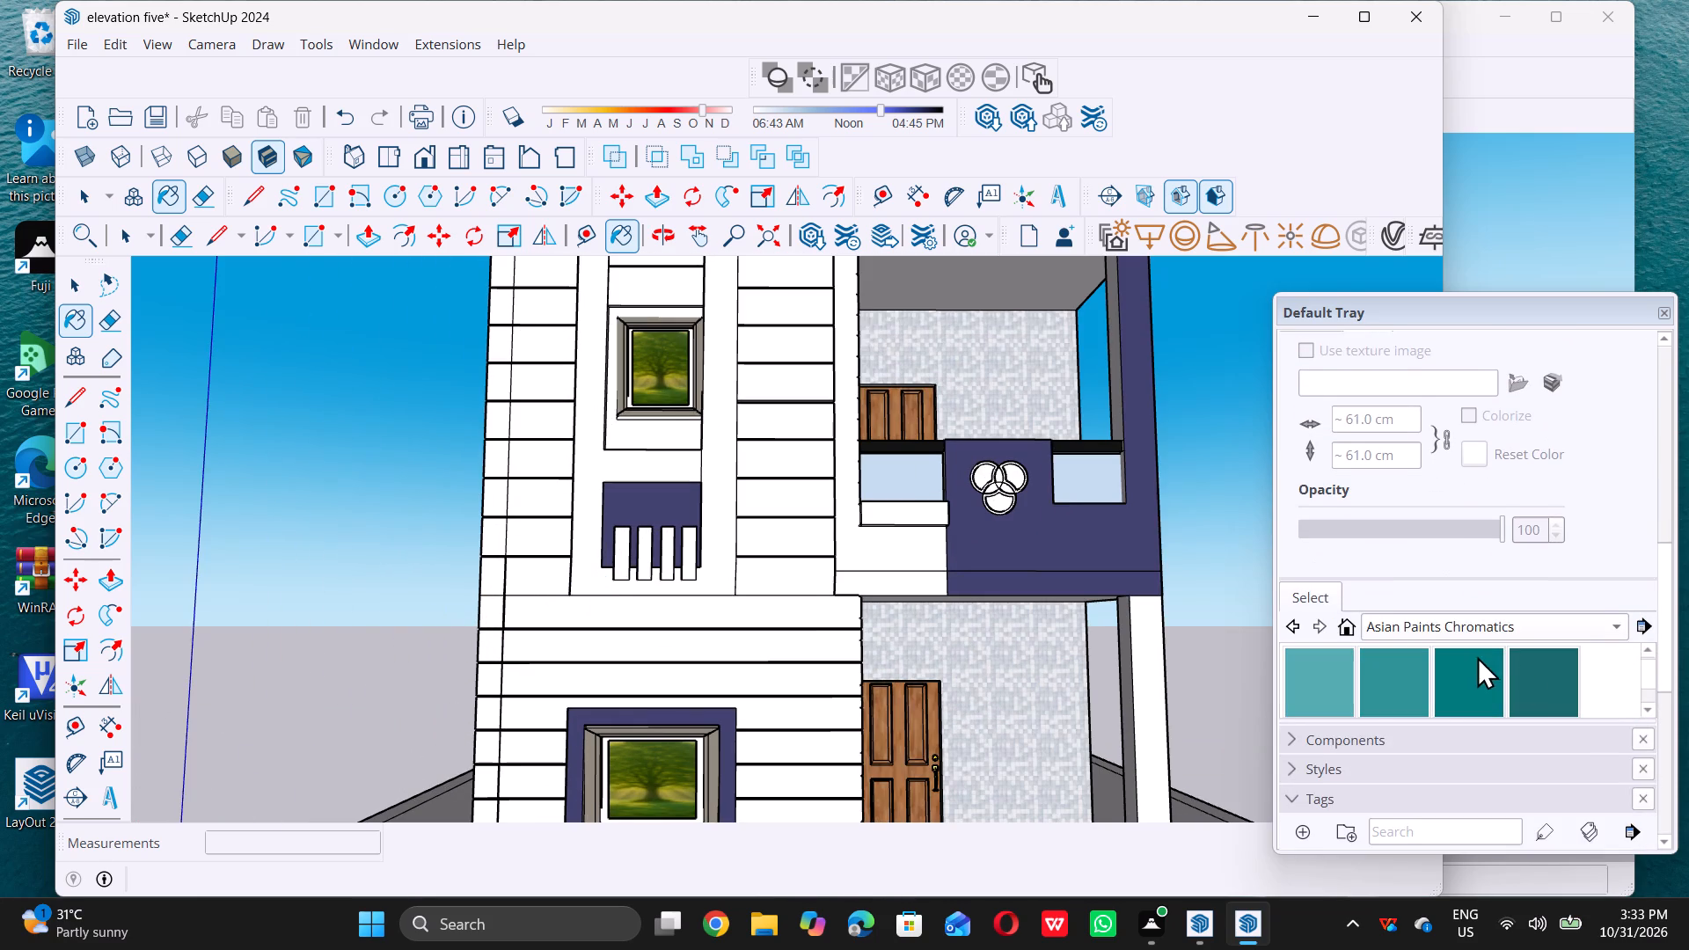
{"action": "scroll", "coordinate": [1347, 686], "scroll_direction": "up", "scroll_amount": 1}
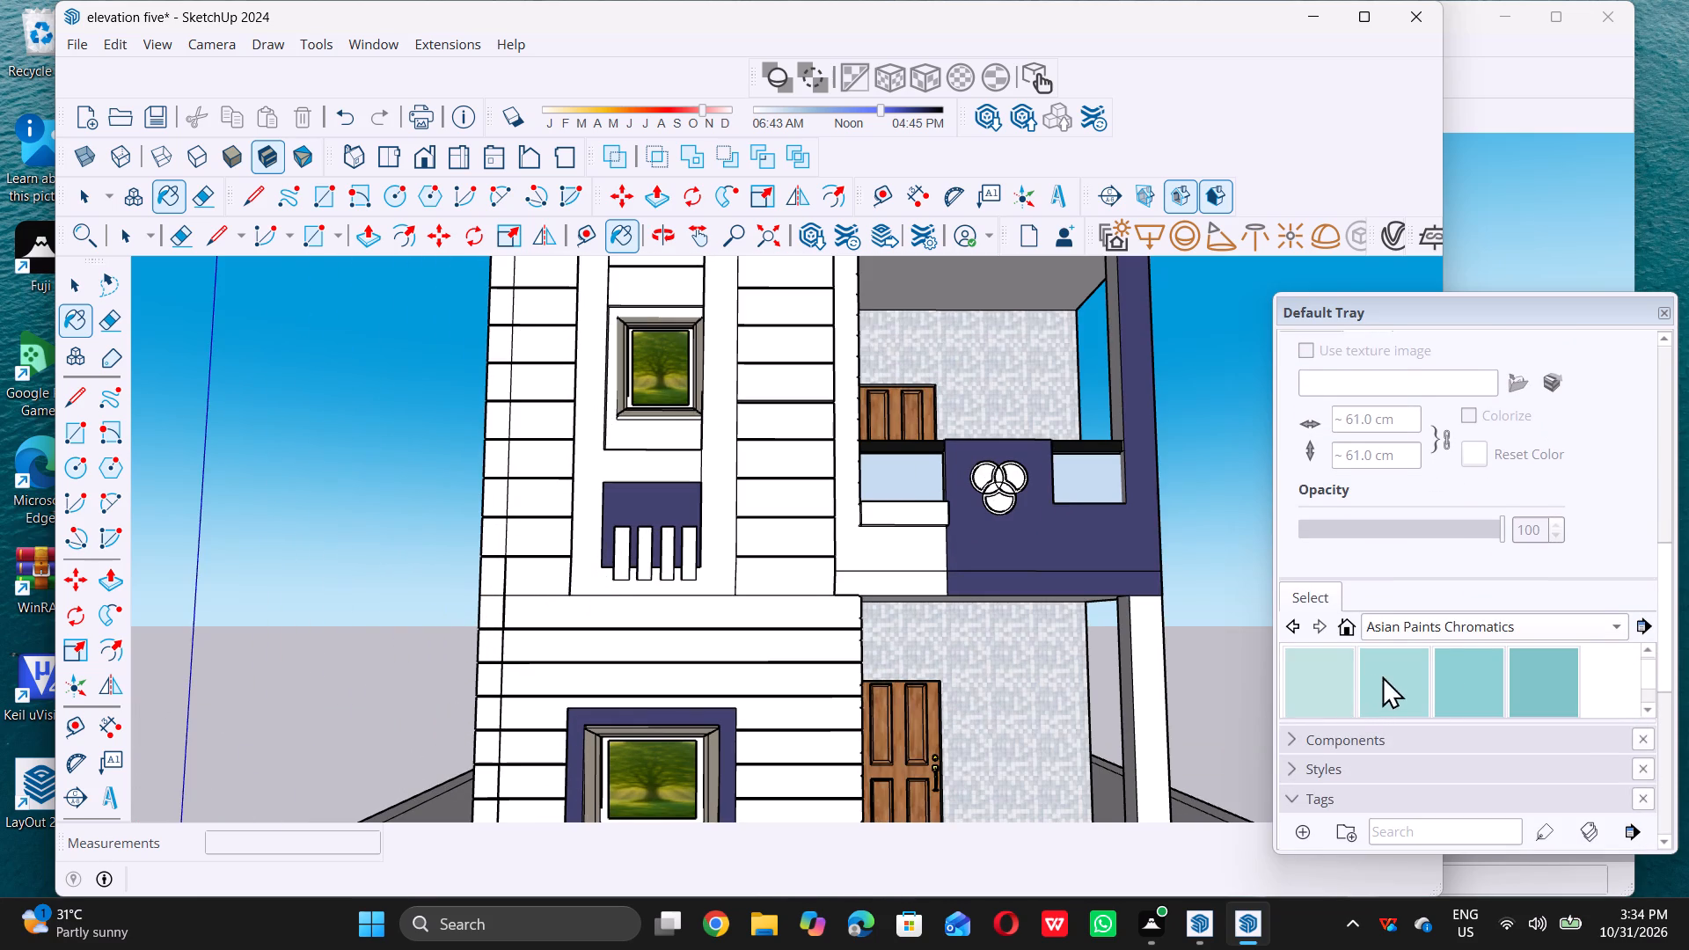
{"action": "scroll", "coordinate": [1475, 661], "scroll_direction": "down", "scroll_amount": 1}
{"action": "left_click", "coordinate": [1335, 683]}
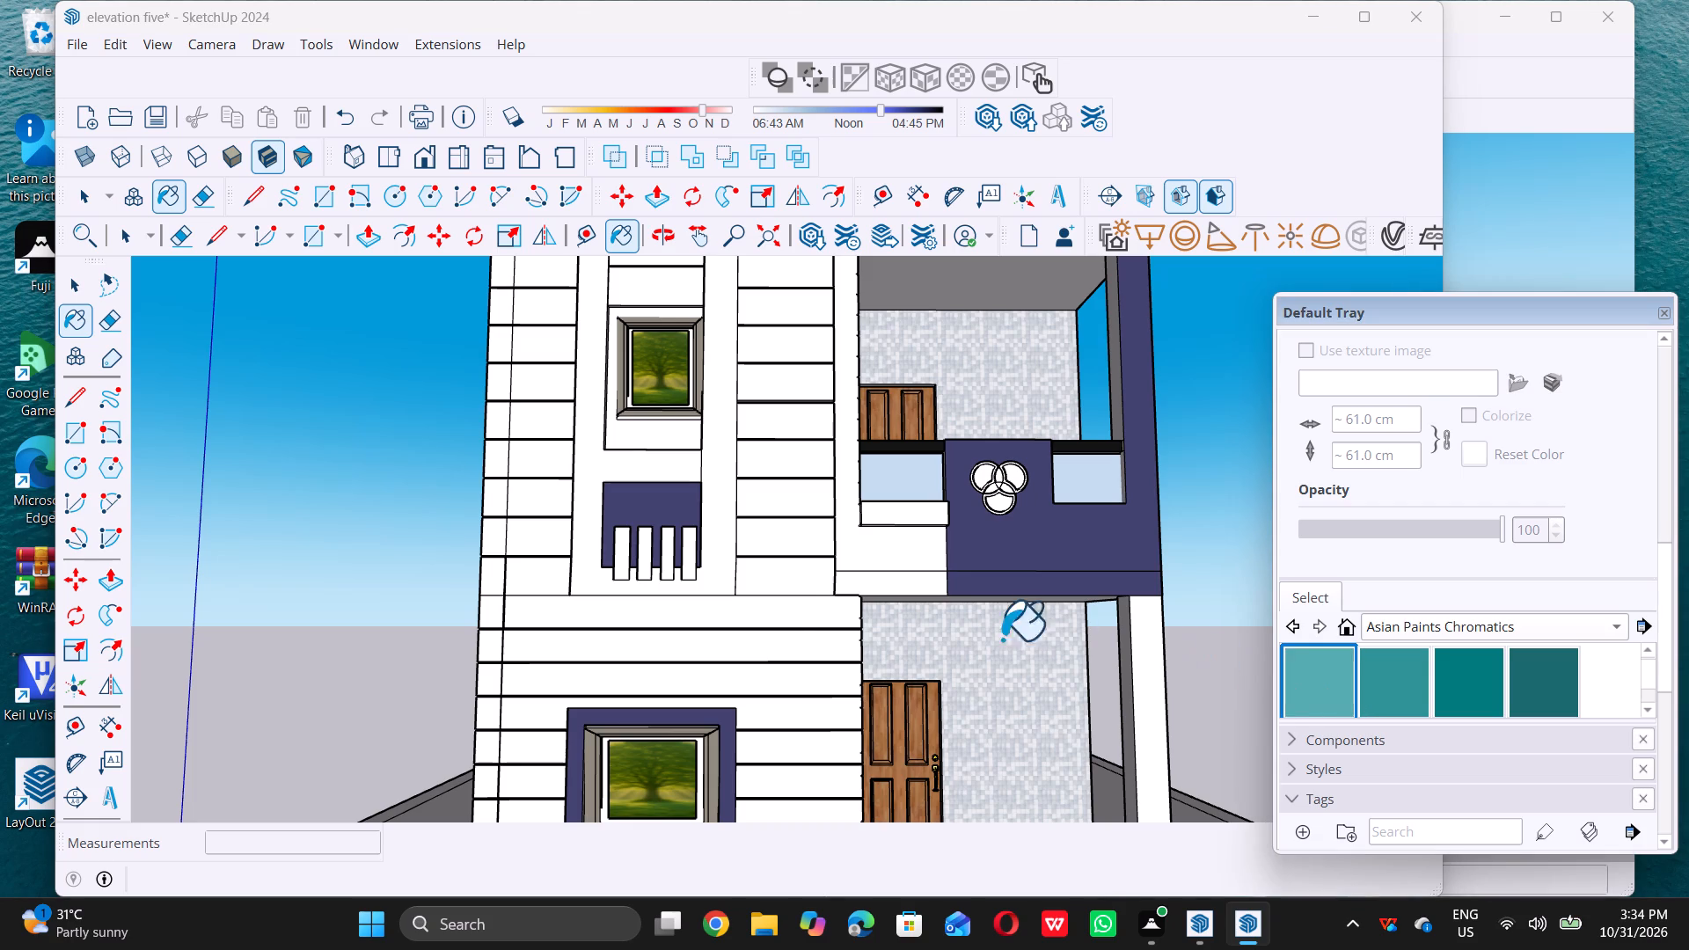
{"action": "left_click", "coordinate": [652, 612]}
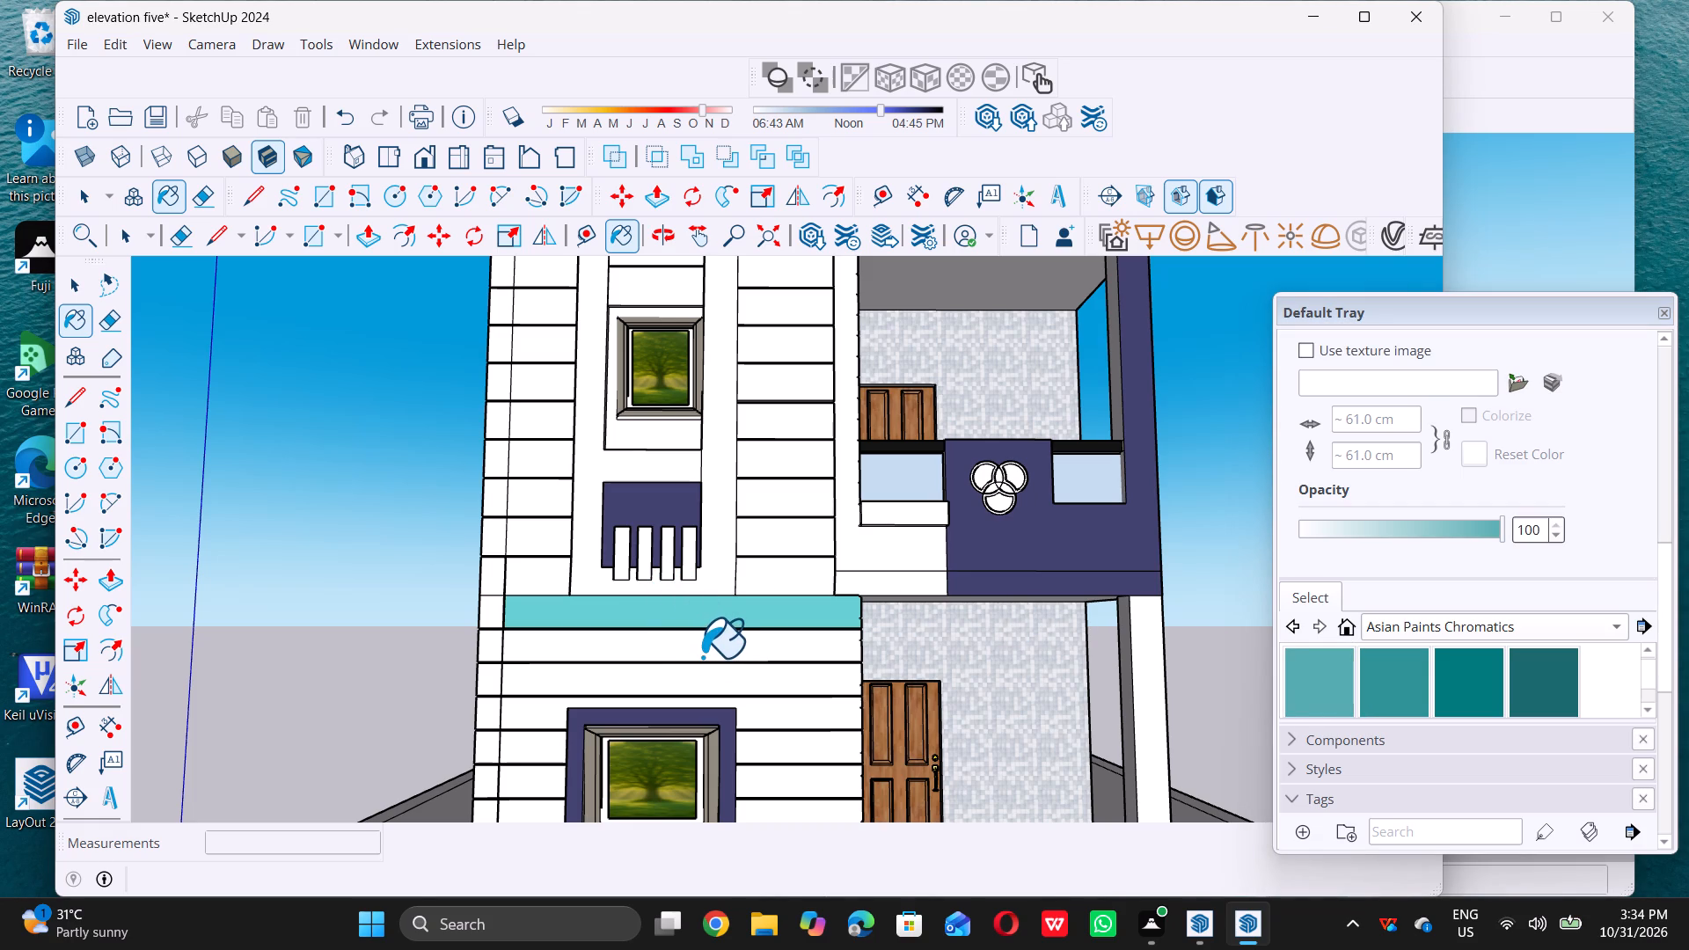
{"action": "scroll", "coordinate": [713, 653], "scroll_direction": "up", "scroll_amount": 4}
{"action": "left_click", "coordinate": [717, 640]}
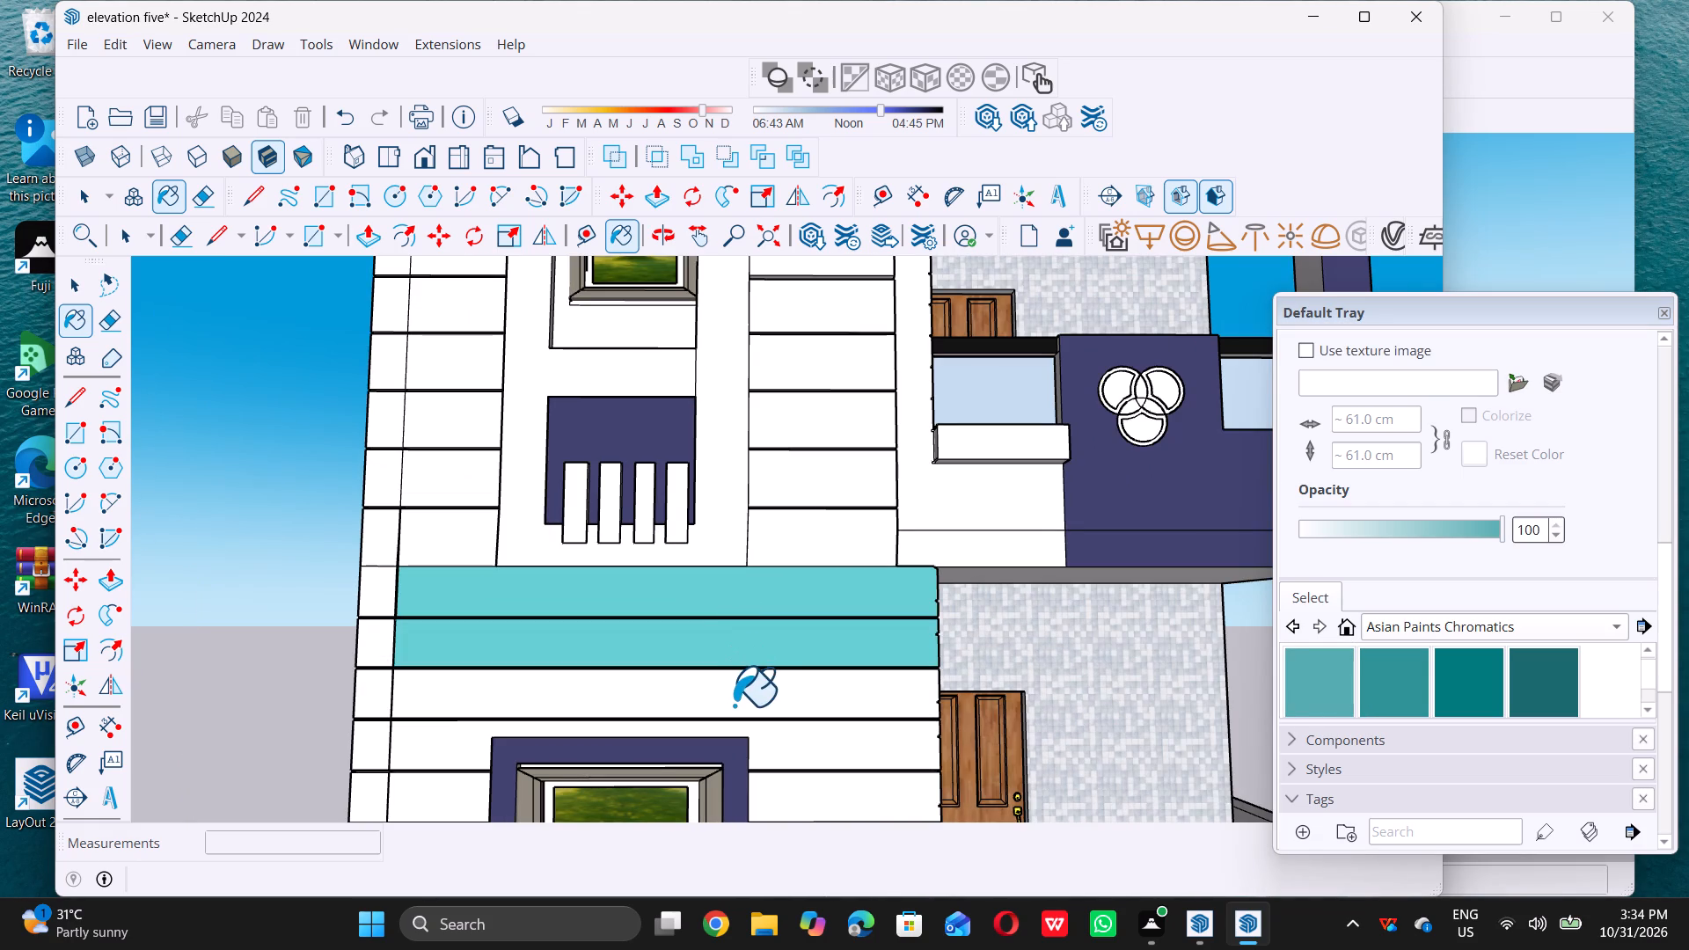
{"action": "left_click", "coordinate": [735, 711]}
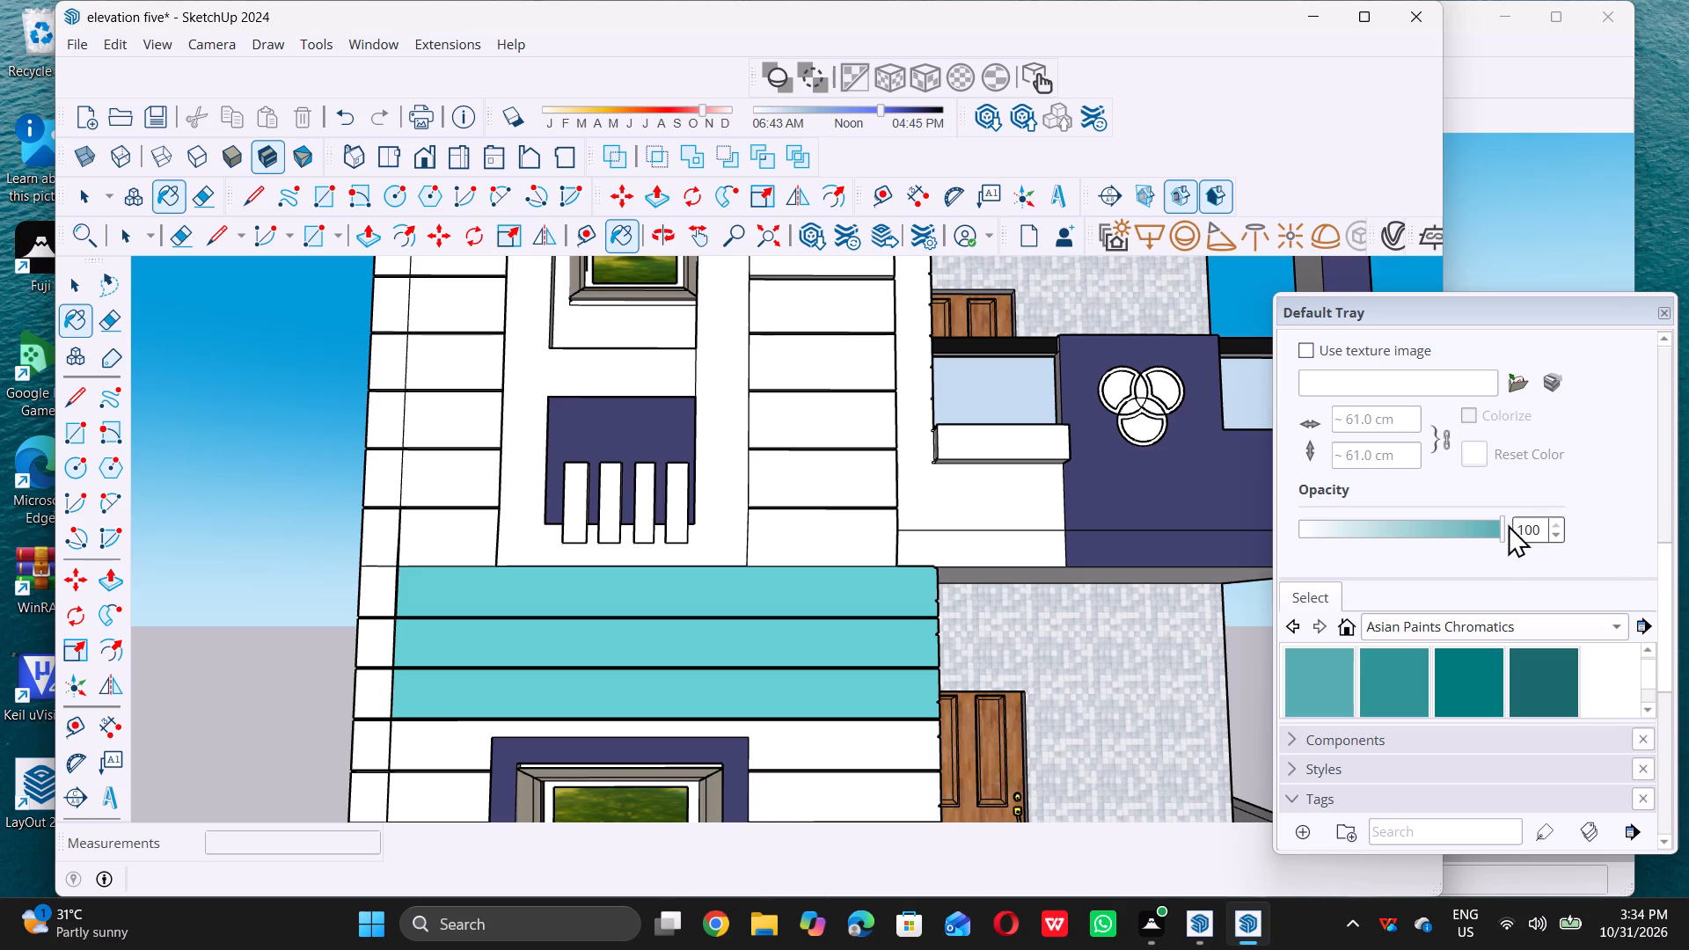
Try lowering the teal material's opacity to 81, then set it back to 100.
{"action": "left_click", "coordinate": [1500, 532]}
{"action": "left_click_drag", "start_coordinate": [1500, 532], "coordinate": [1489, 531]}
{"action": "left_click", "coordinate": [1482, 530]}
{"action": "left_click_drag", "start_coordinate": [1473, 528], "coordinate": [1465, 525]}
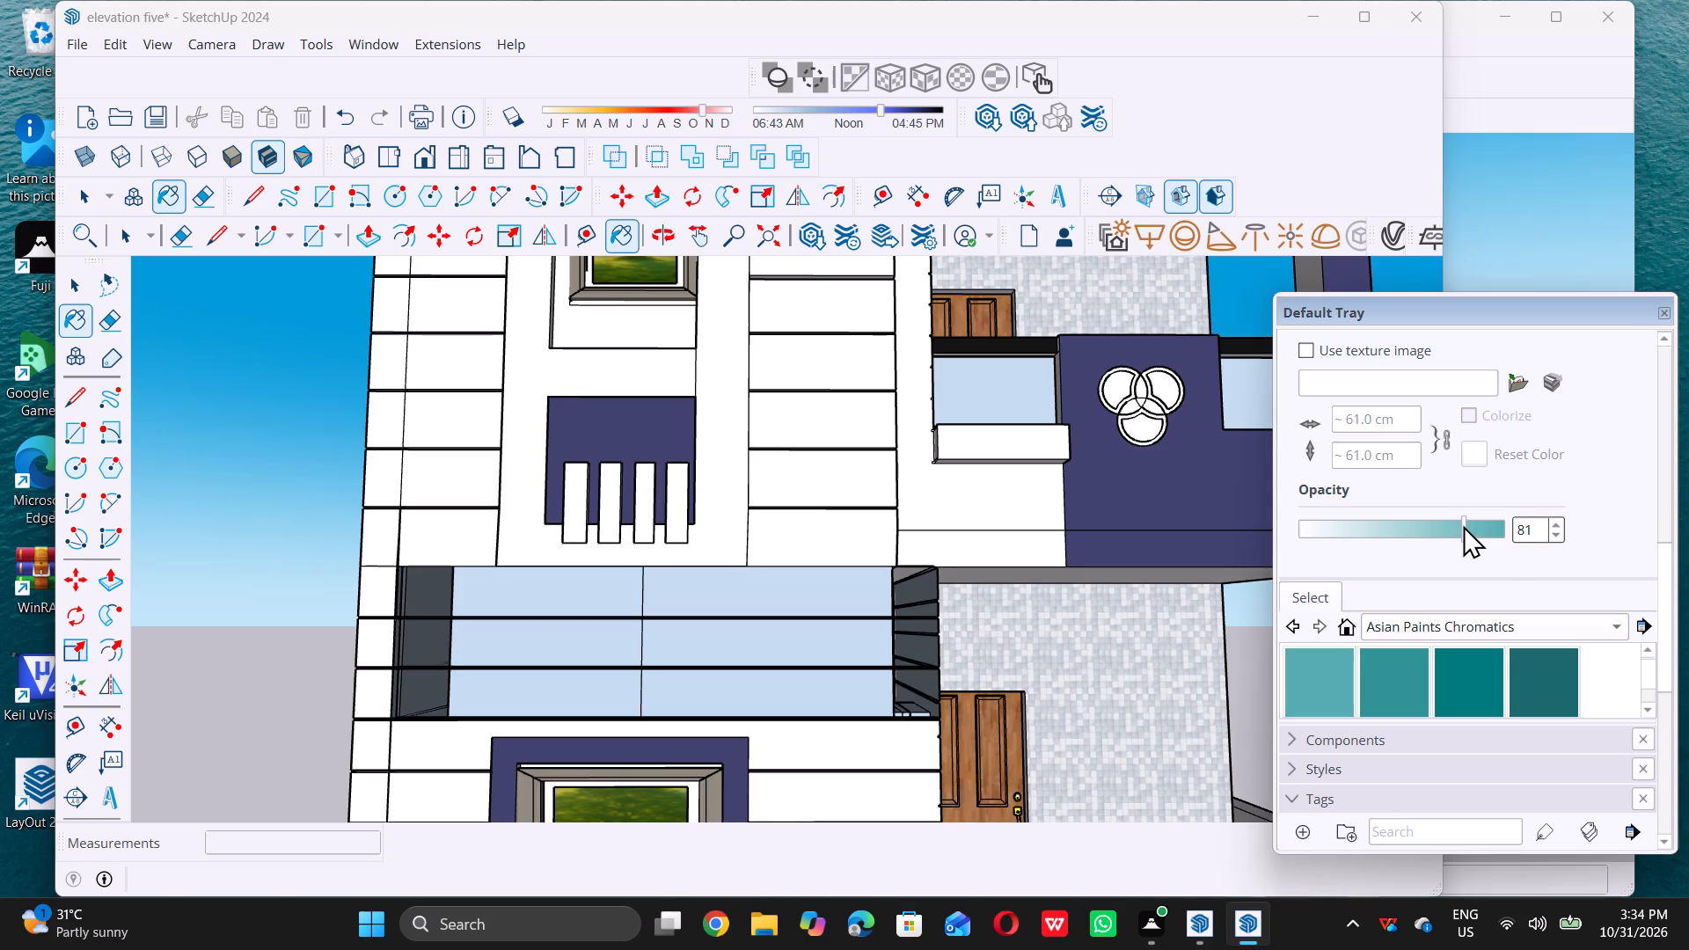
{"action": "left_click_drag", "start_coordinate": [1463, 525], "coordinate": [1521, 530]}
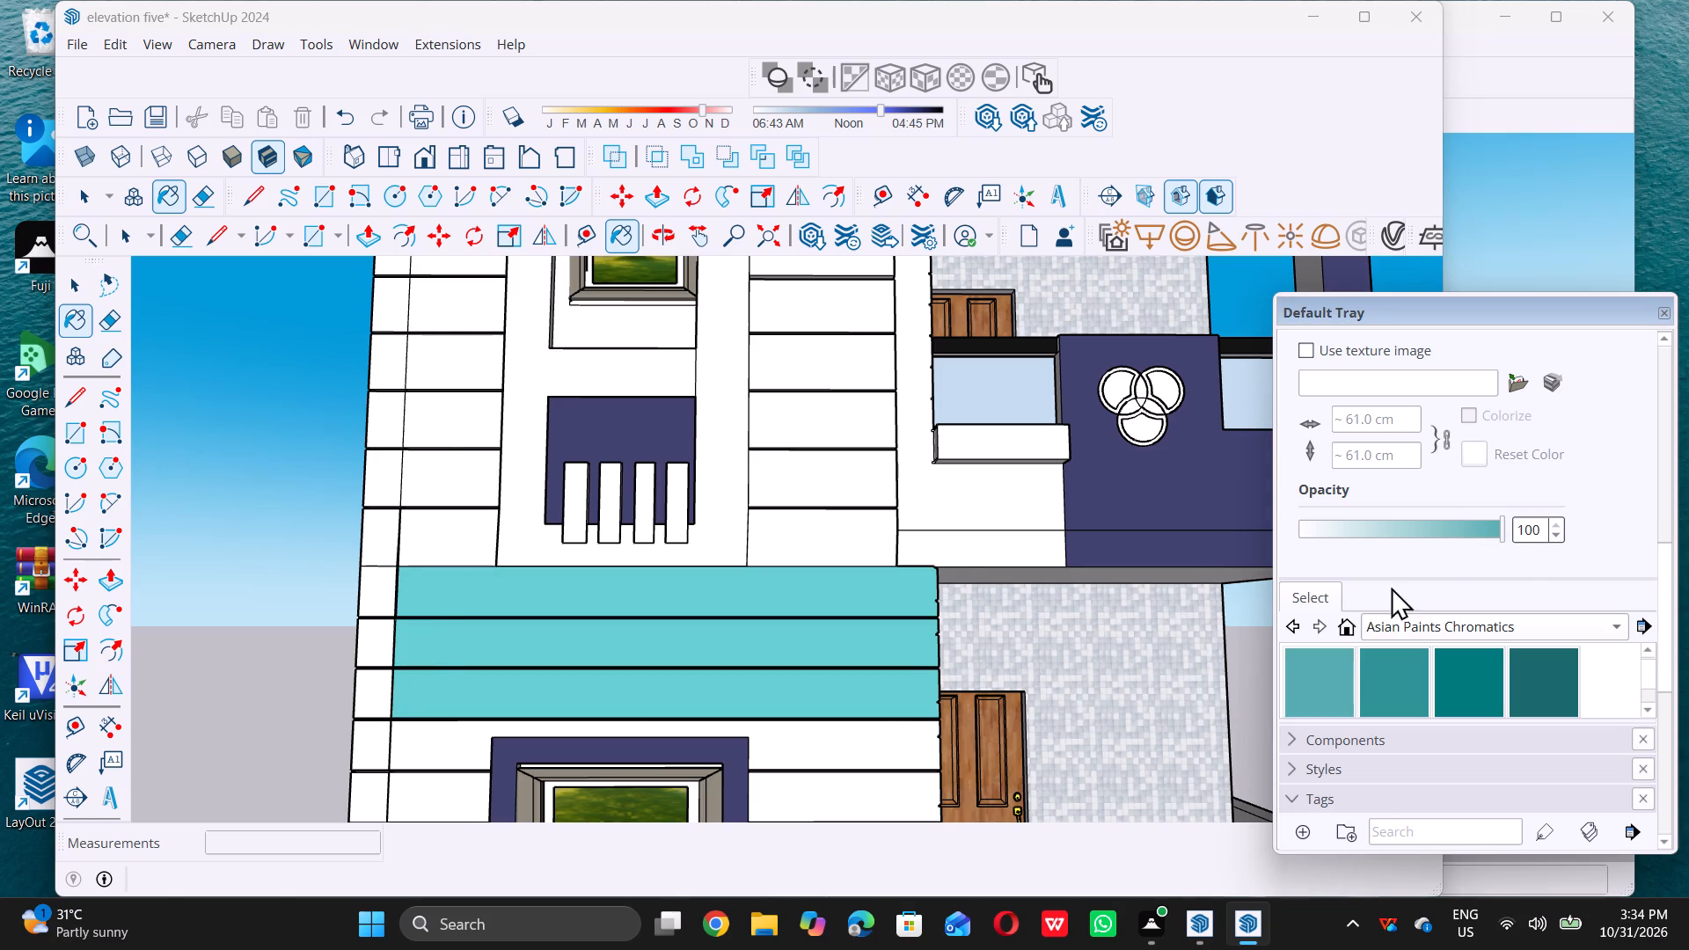
Paint the fourth ground-floor cladding strip and the two strips below it between the window and the door in the same teal.
{"action": "scroll", "coordinate": [863, 550], "scroll_direction": "down", "scroll_amount": 11}
{"action": "scroll", "coordinate": [848, 636], "scroll_direction": "up", "scroll_amount": 6}
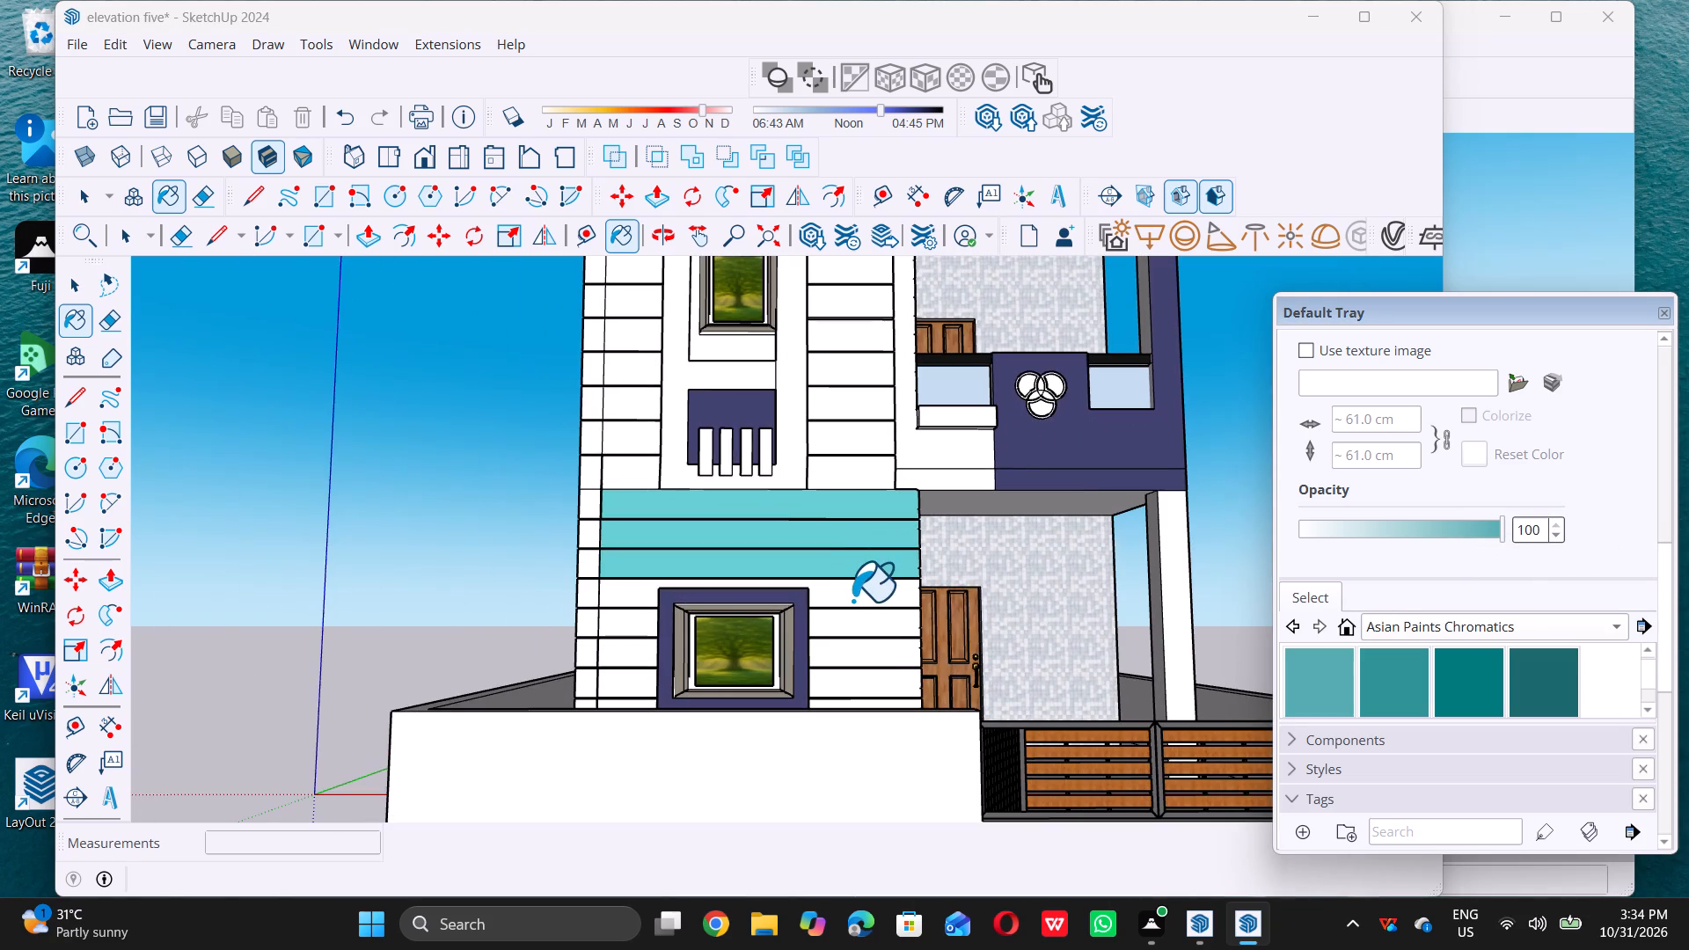
{"action": "left_click", "coordinate": [852, 600]}
{"action": "left_click", "coordinate": [867, 640]}
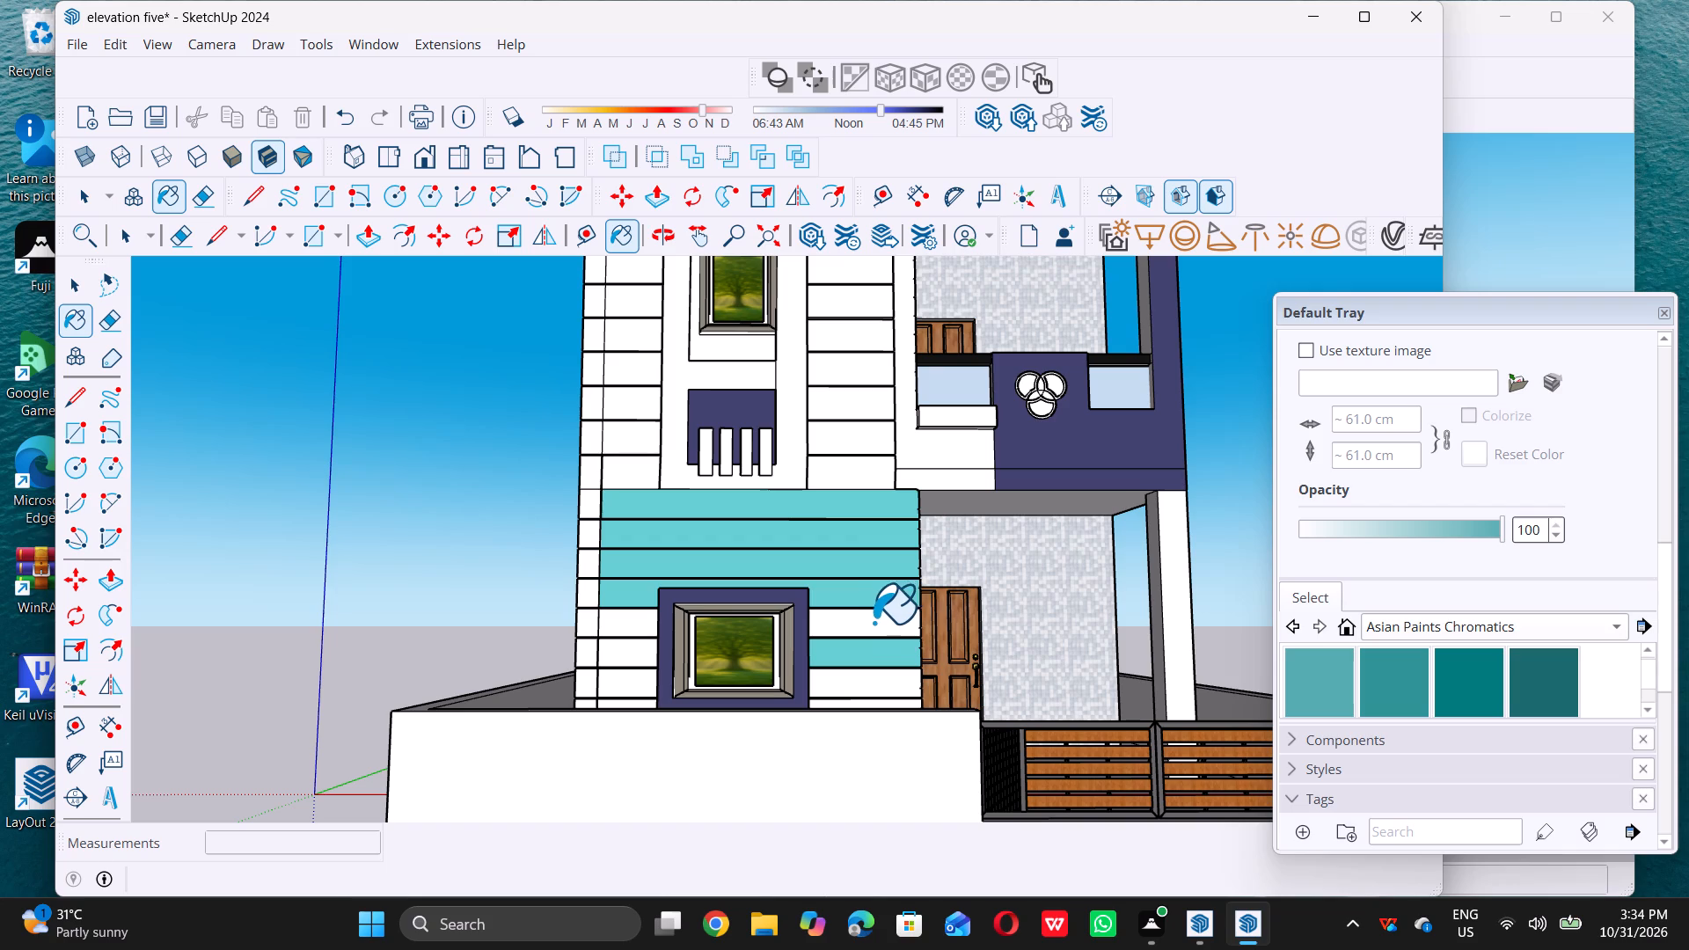
{"action": "scroll", "coordinate": [873, 638], "scroll_direction": "up", "scroll_amount": 5}
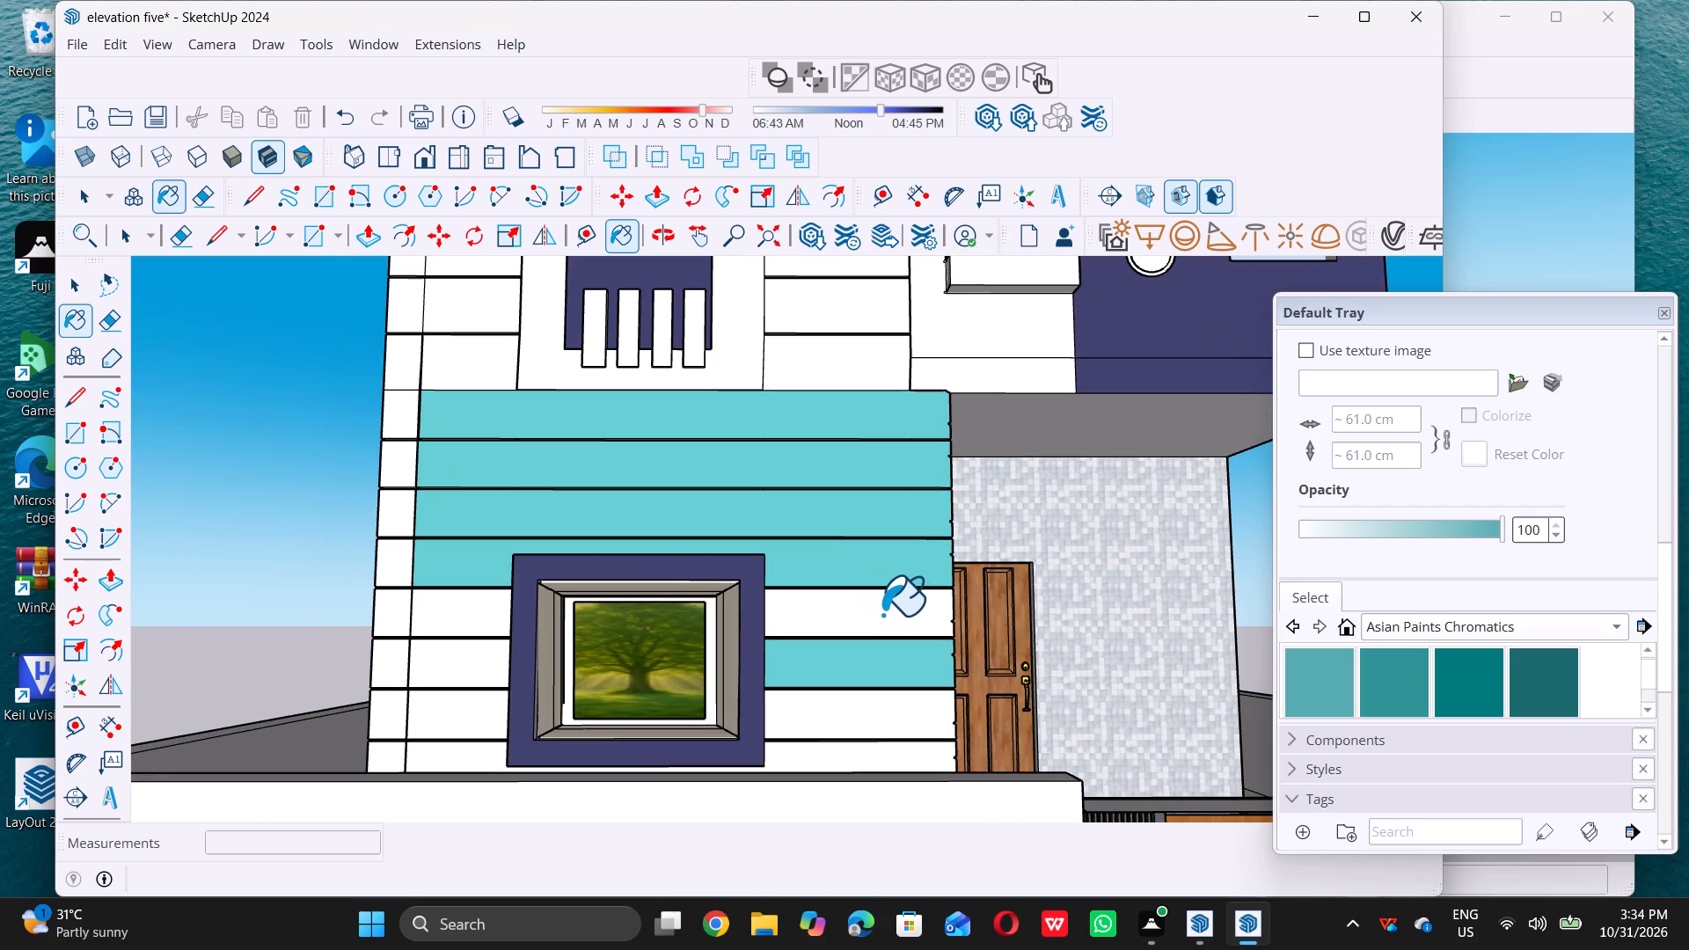
{"action": "left_click", "coordinate": [882, 614]}
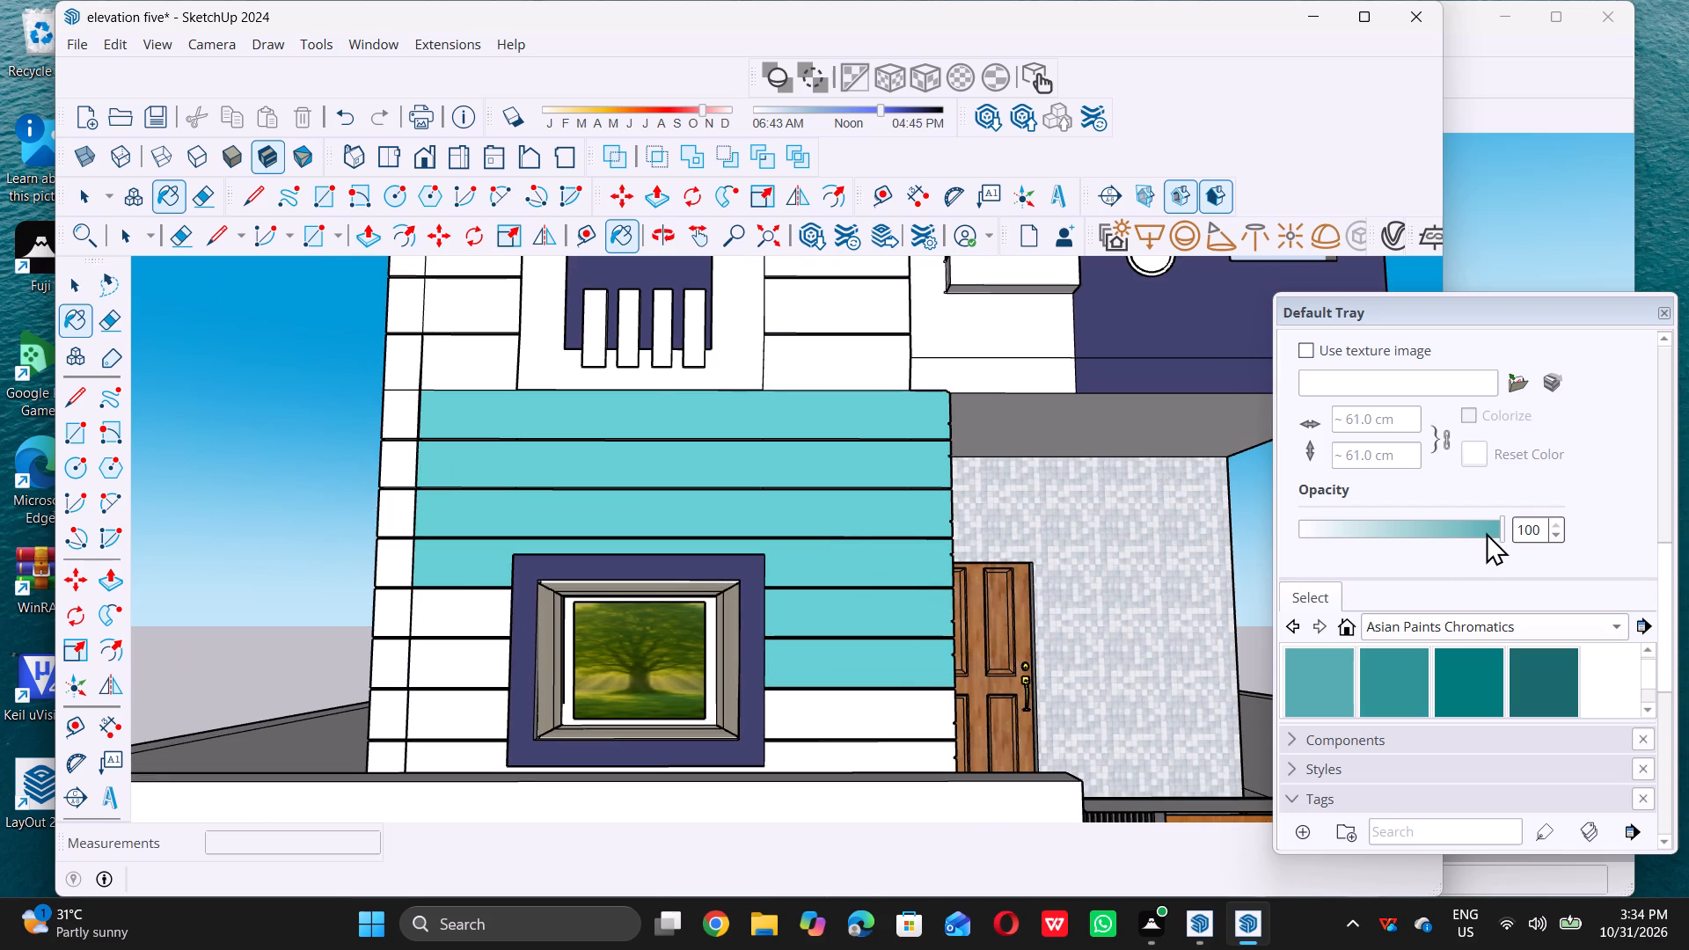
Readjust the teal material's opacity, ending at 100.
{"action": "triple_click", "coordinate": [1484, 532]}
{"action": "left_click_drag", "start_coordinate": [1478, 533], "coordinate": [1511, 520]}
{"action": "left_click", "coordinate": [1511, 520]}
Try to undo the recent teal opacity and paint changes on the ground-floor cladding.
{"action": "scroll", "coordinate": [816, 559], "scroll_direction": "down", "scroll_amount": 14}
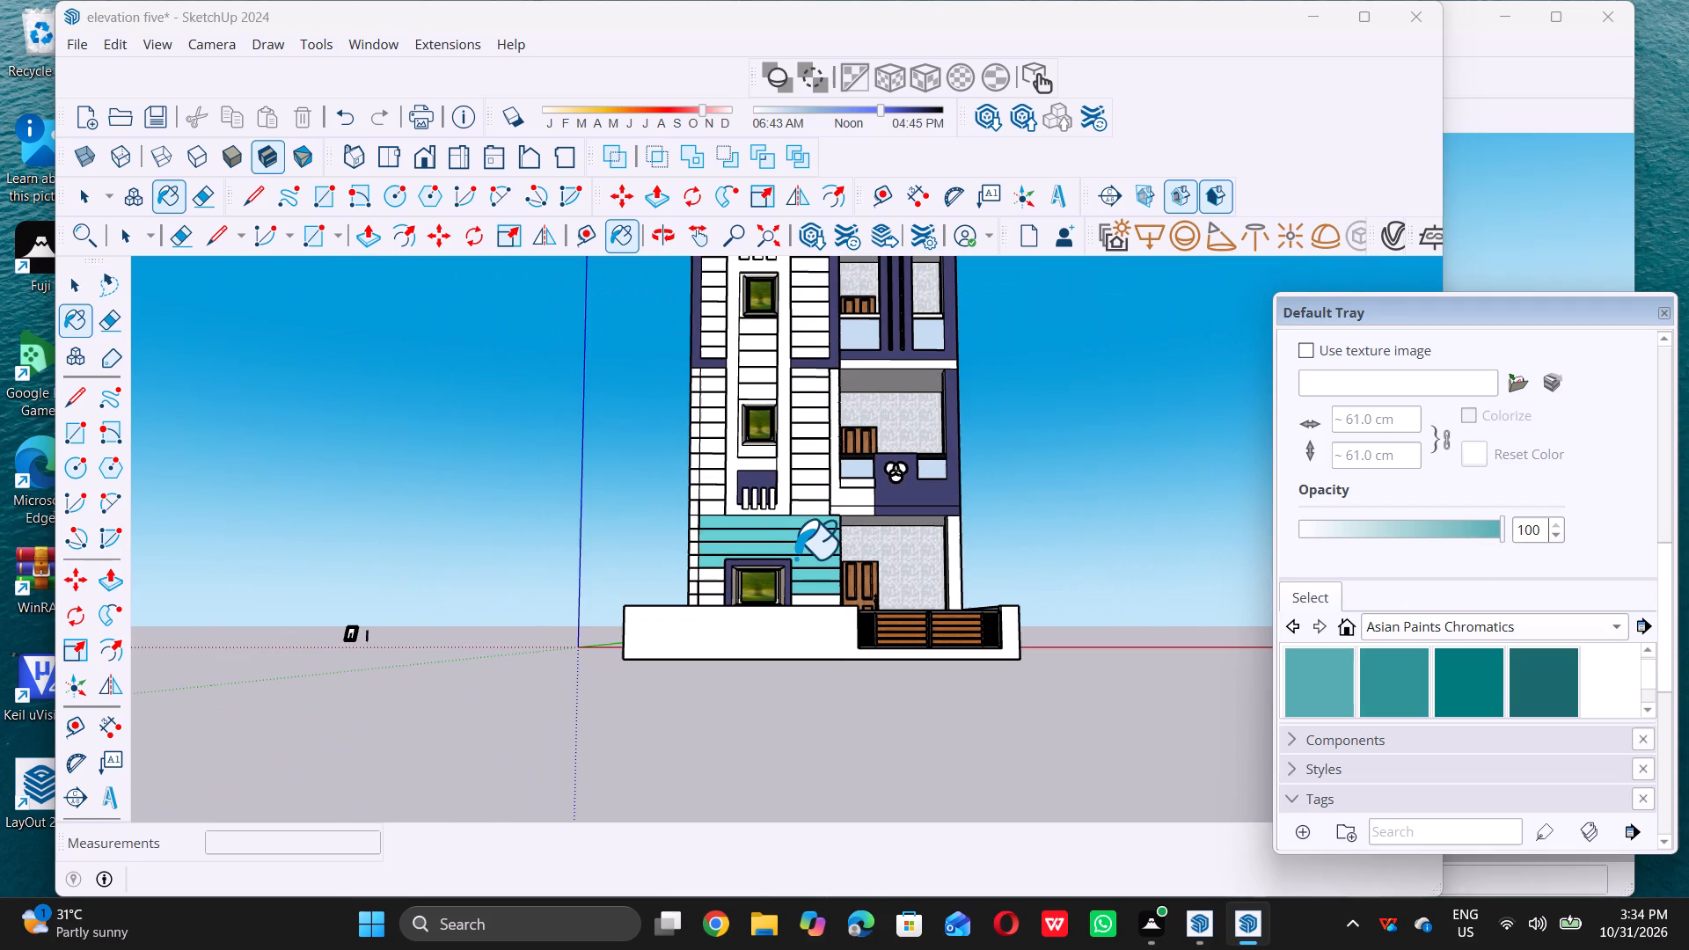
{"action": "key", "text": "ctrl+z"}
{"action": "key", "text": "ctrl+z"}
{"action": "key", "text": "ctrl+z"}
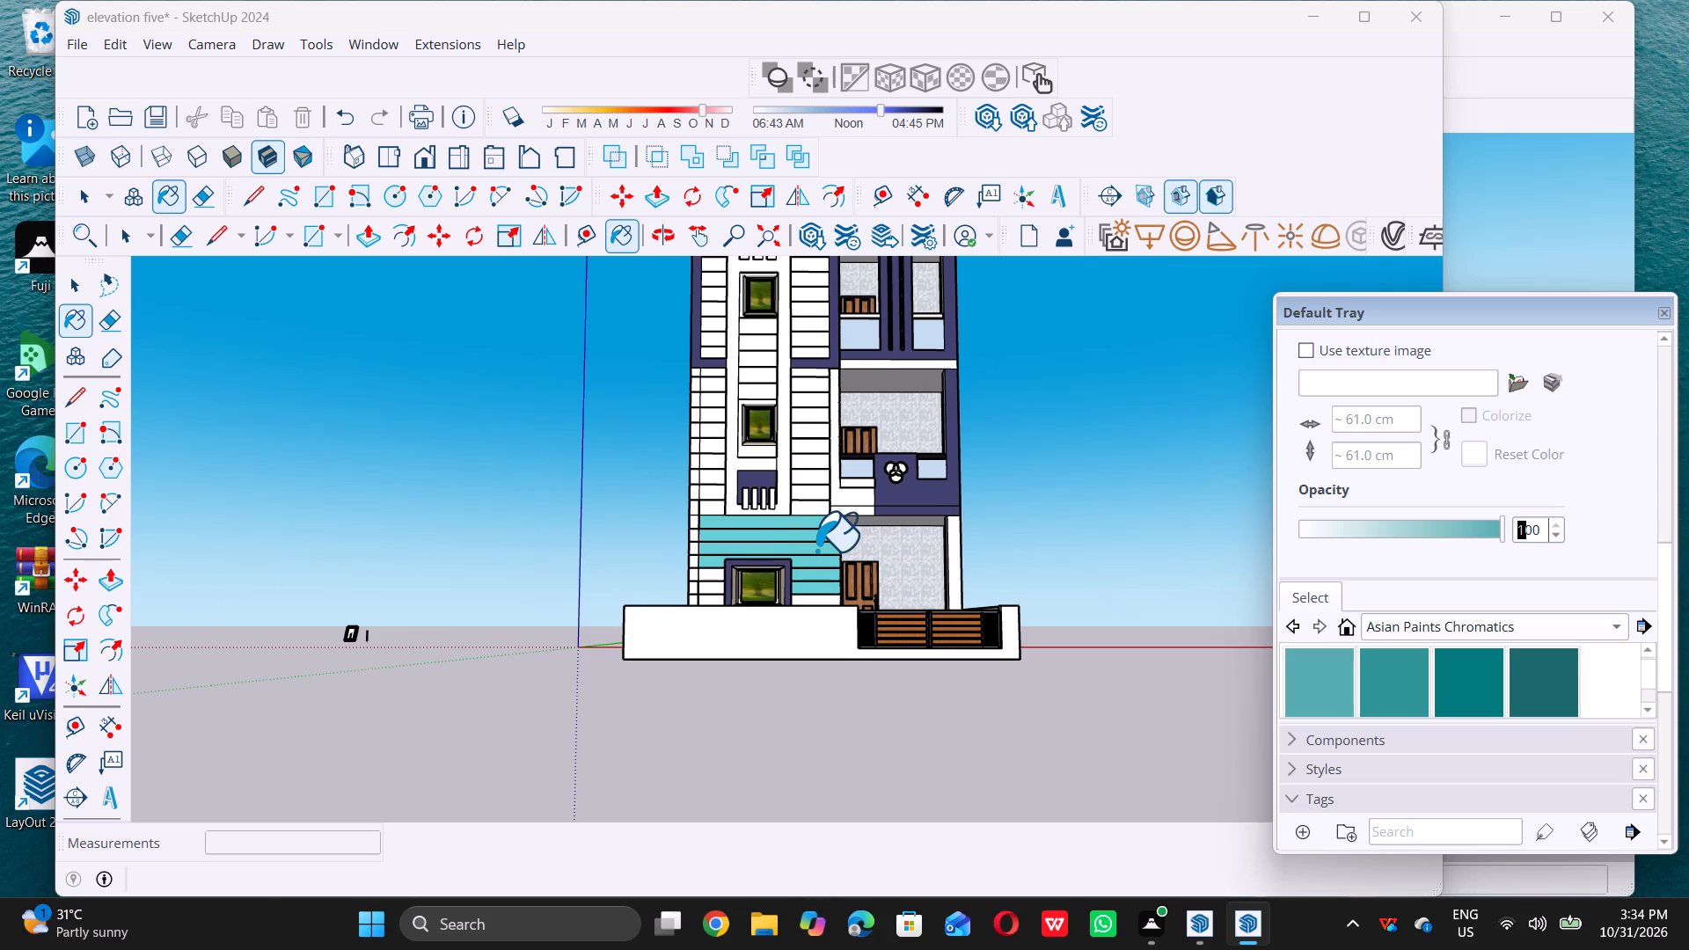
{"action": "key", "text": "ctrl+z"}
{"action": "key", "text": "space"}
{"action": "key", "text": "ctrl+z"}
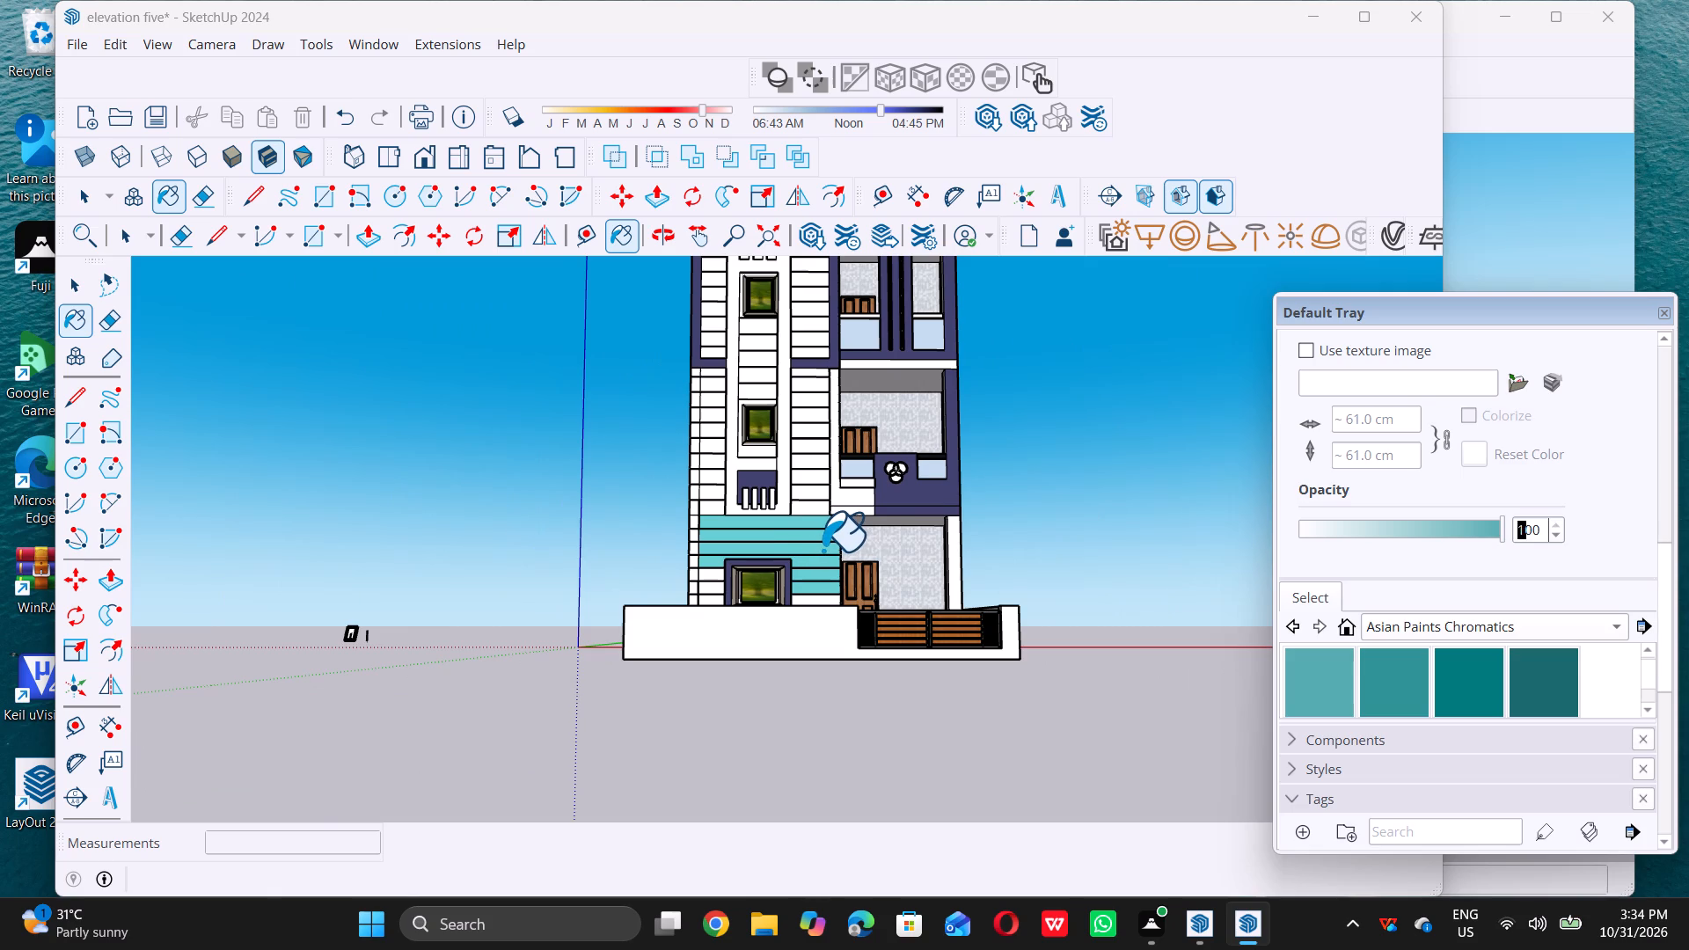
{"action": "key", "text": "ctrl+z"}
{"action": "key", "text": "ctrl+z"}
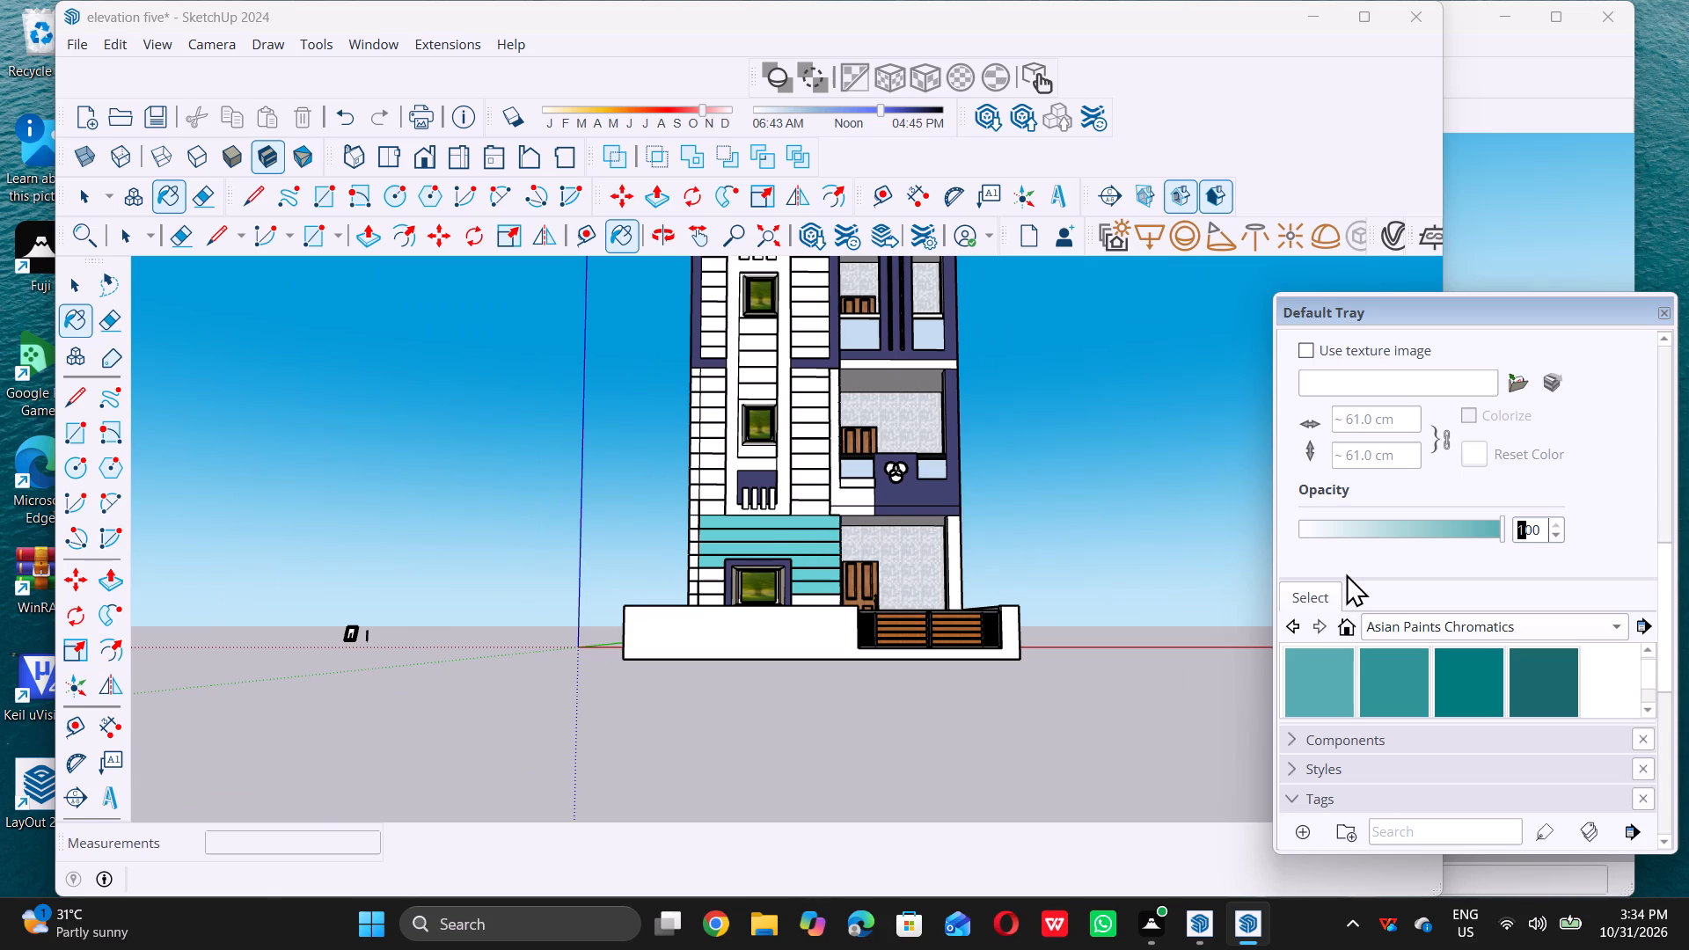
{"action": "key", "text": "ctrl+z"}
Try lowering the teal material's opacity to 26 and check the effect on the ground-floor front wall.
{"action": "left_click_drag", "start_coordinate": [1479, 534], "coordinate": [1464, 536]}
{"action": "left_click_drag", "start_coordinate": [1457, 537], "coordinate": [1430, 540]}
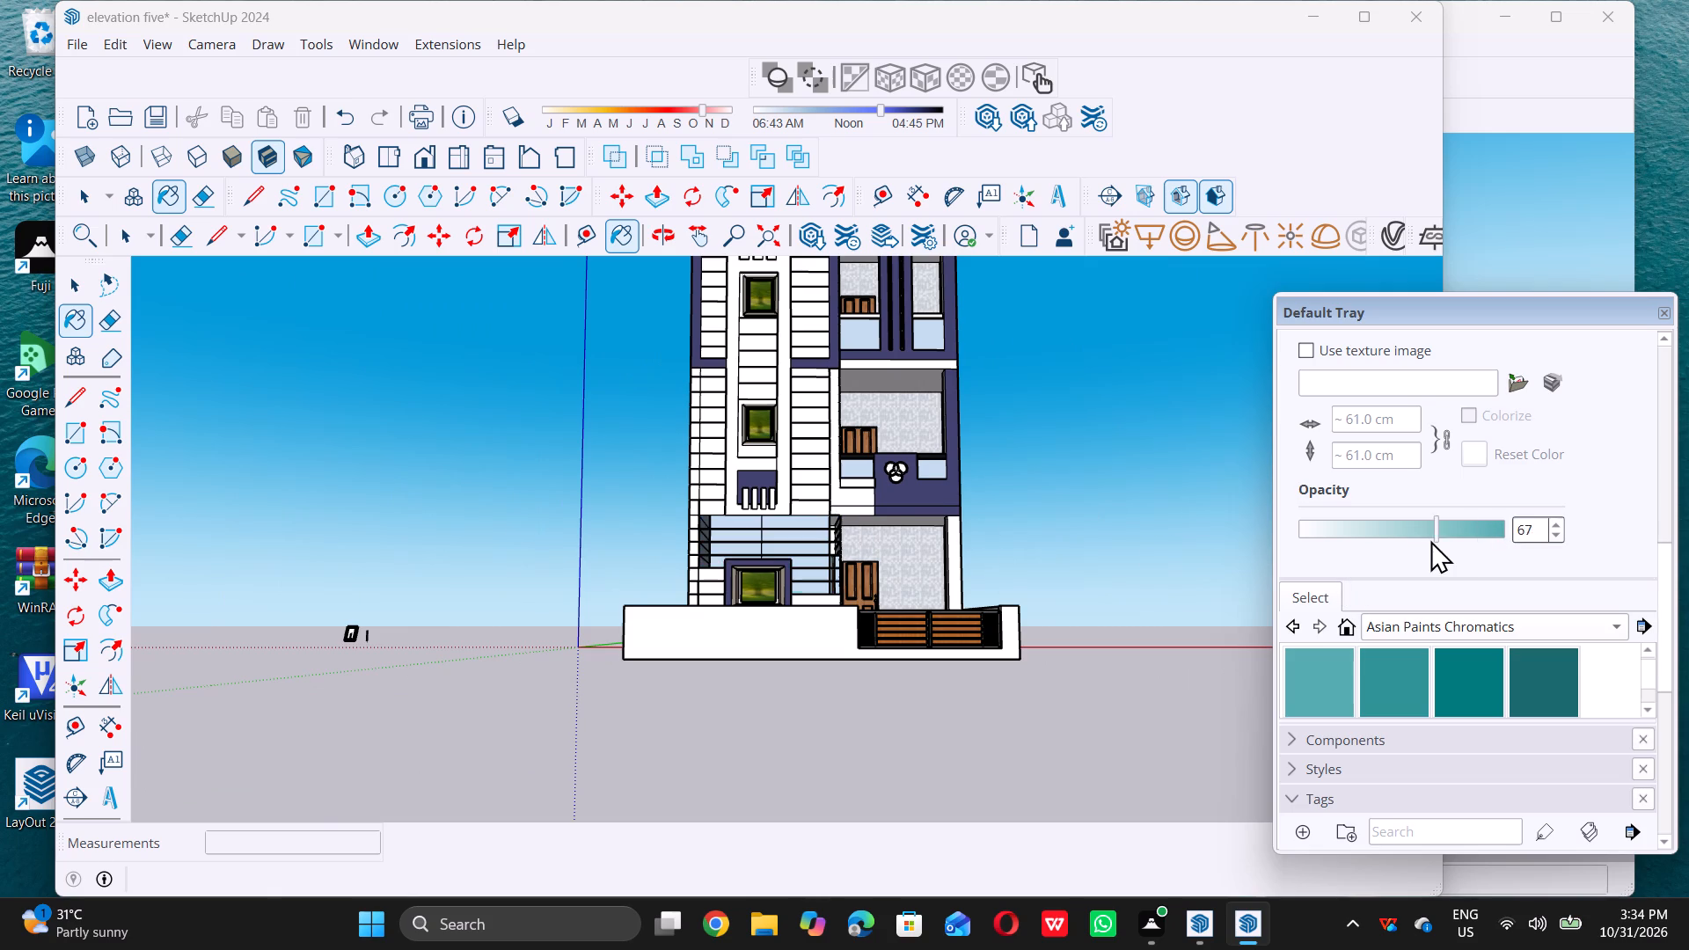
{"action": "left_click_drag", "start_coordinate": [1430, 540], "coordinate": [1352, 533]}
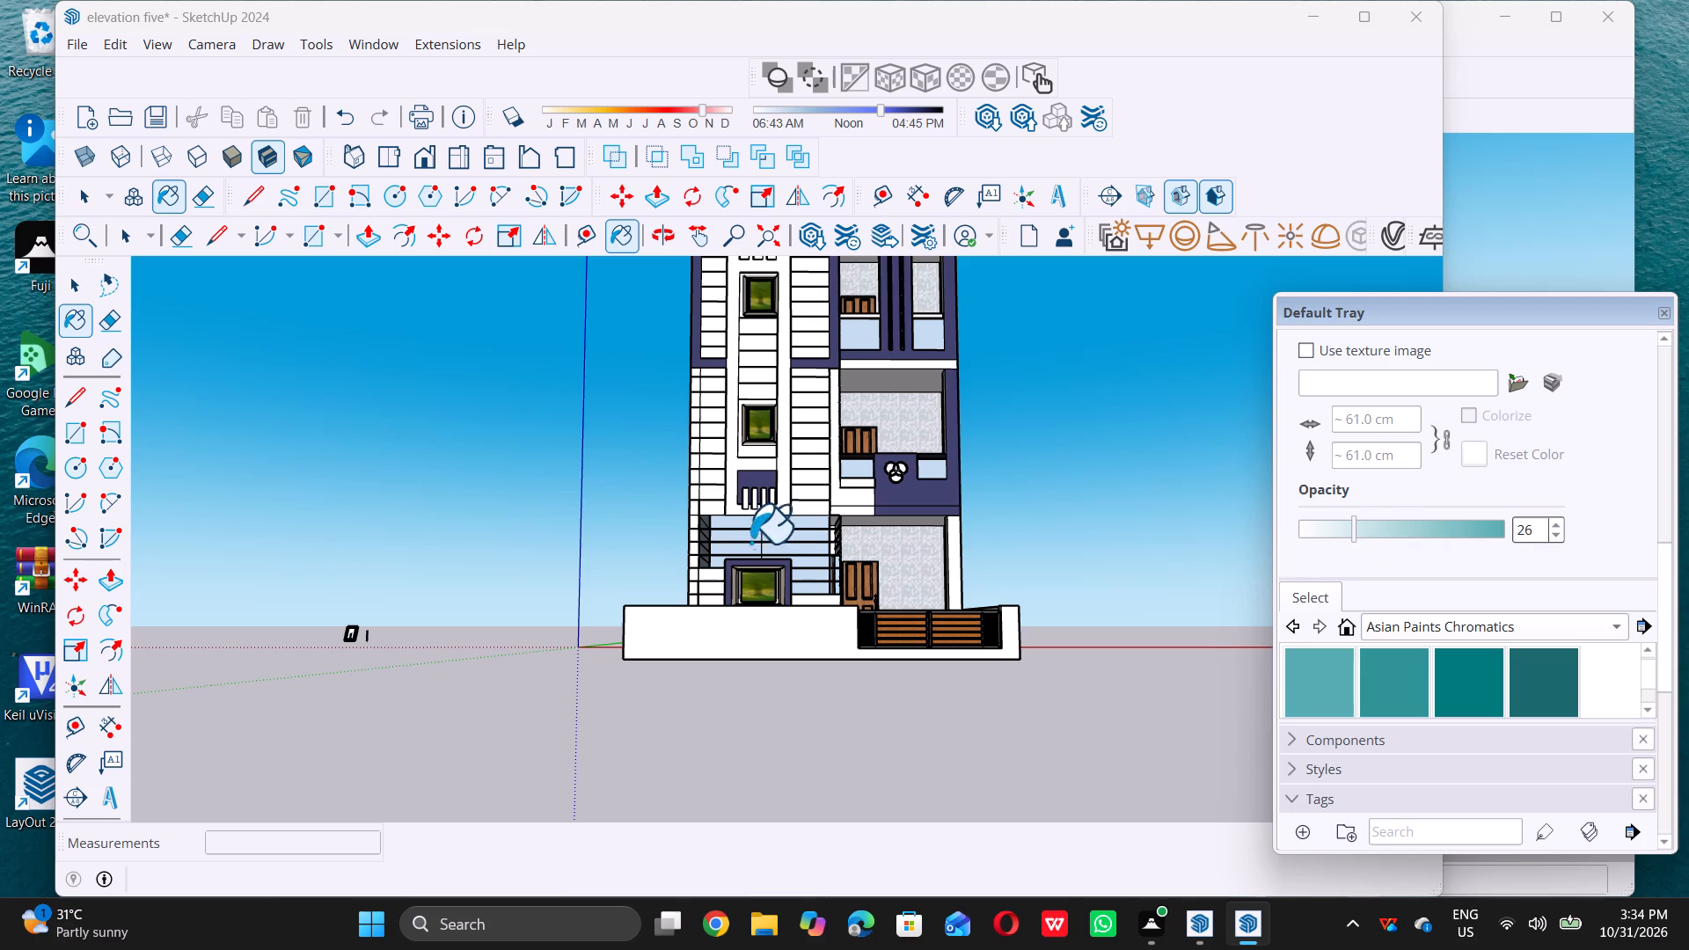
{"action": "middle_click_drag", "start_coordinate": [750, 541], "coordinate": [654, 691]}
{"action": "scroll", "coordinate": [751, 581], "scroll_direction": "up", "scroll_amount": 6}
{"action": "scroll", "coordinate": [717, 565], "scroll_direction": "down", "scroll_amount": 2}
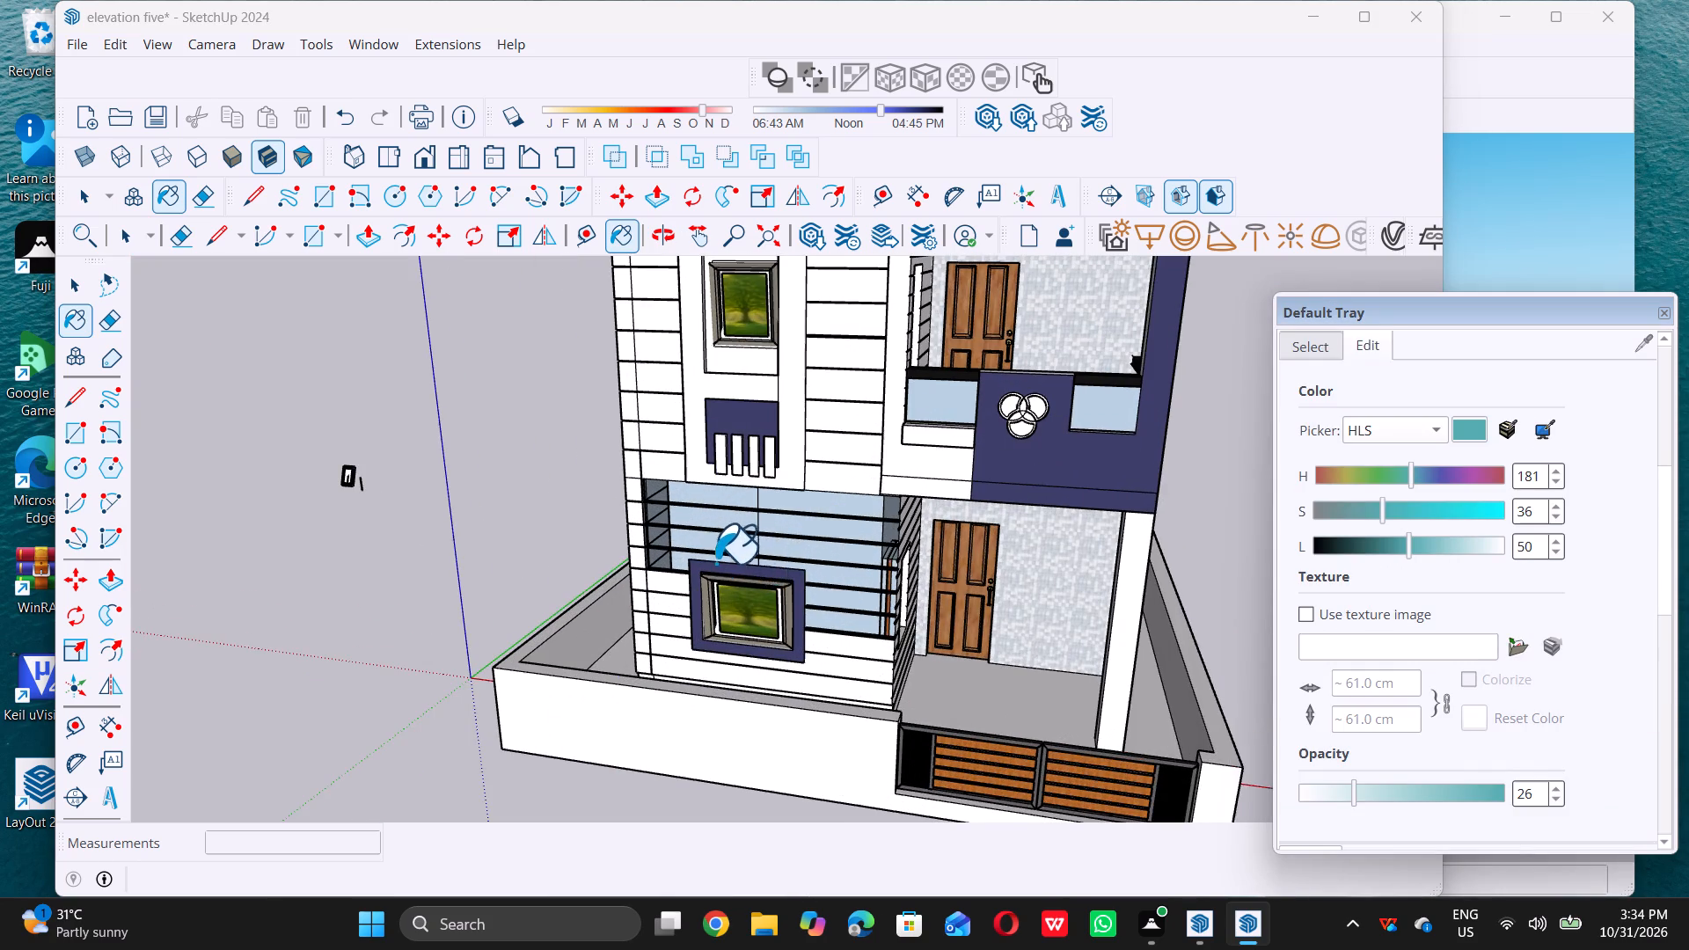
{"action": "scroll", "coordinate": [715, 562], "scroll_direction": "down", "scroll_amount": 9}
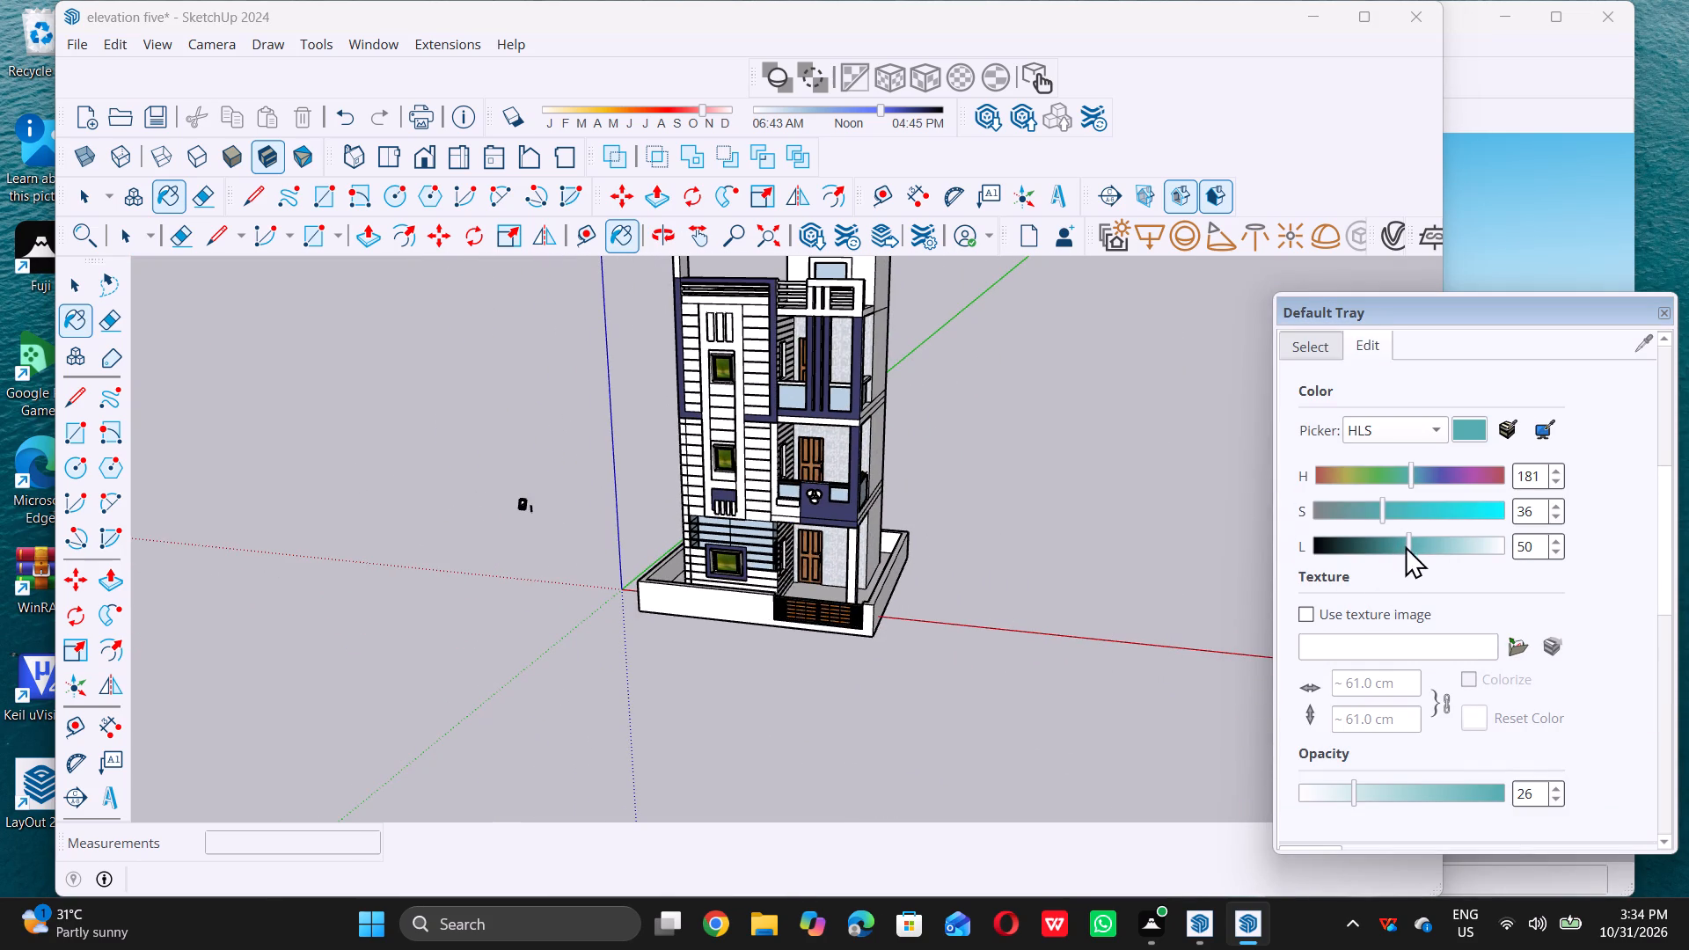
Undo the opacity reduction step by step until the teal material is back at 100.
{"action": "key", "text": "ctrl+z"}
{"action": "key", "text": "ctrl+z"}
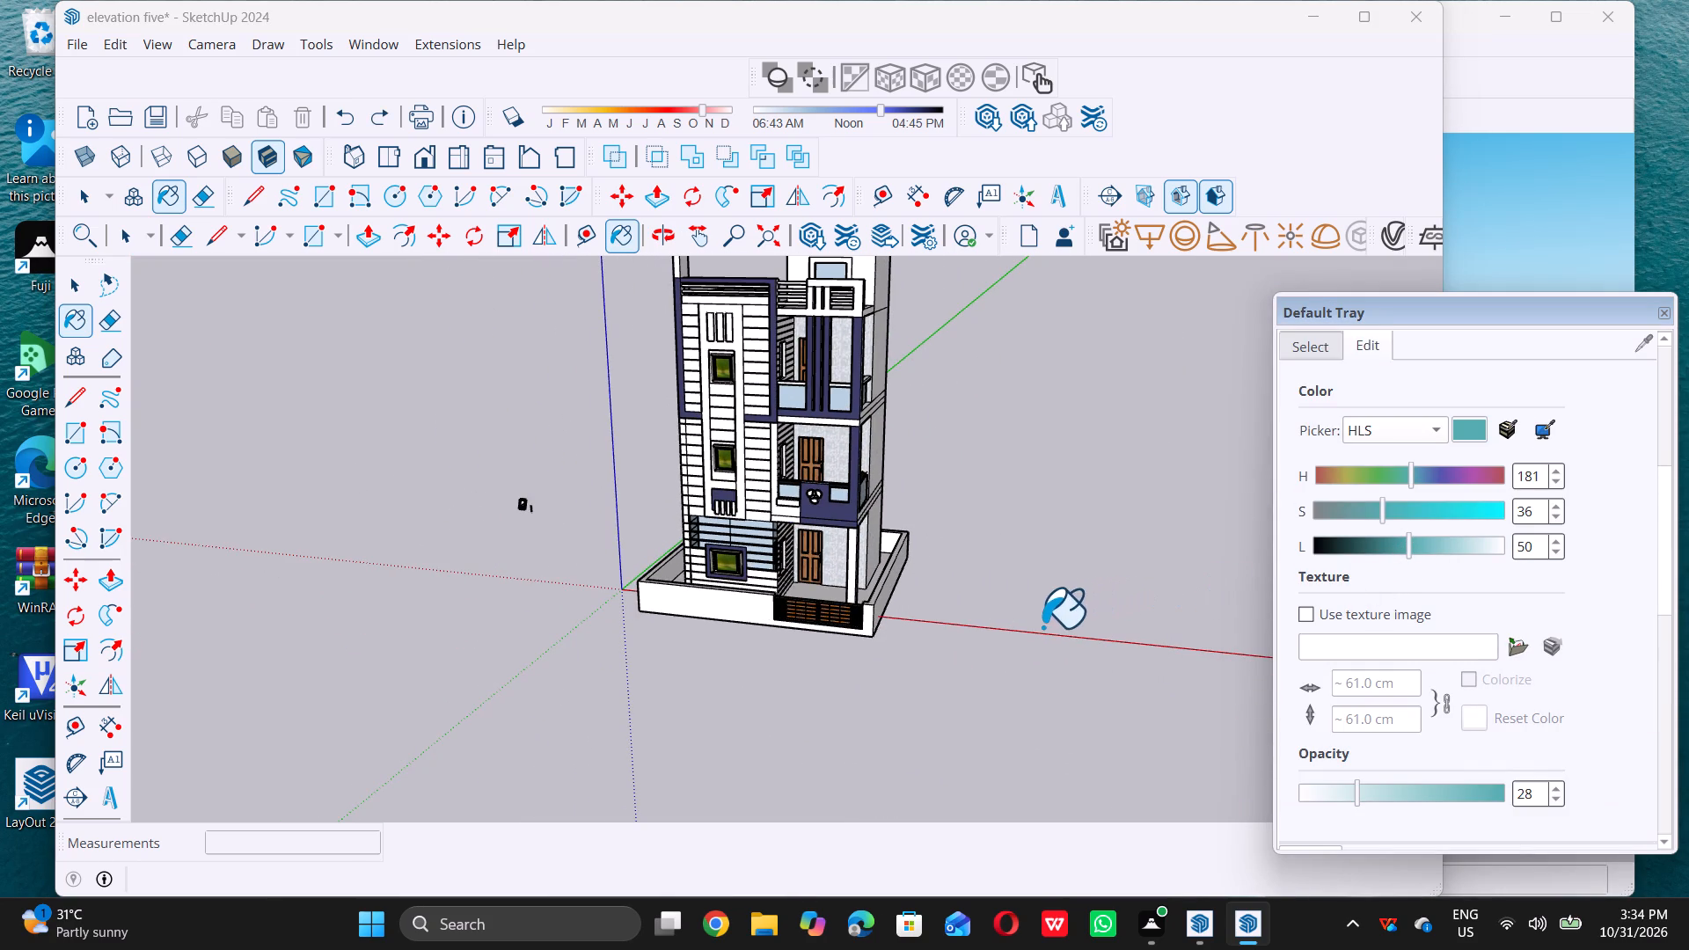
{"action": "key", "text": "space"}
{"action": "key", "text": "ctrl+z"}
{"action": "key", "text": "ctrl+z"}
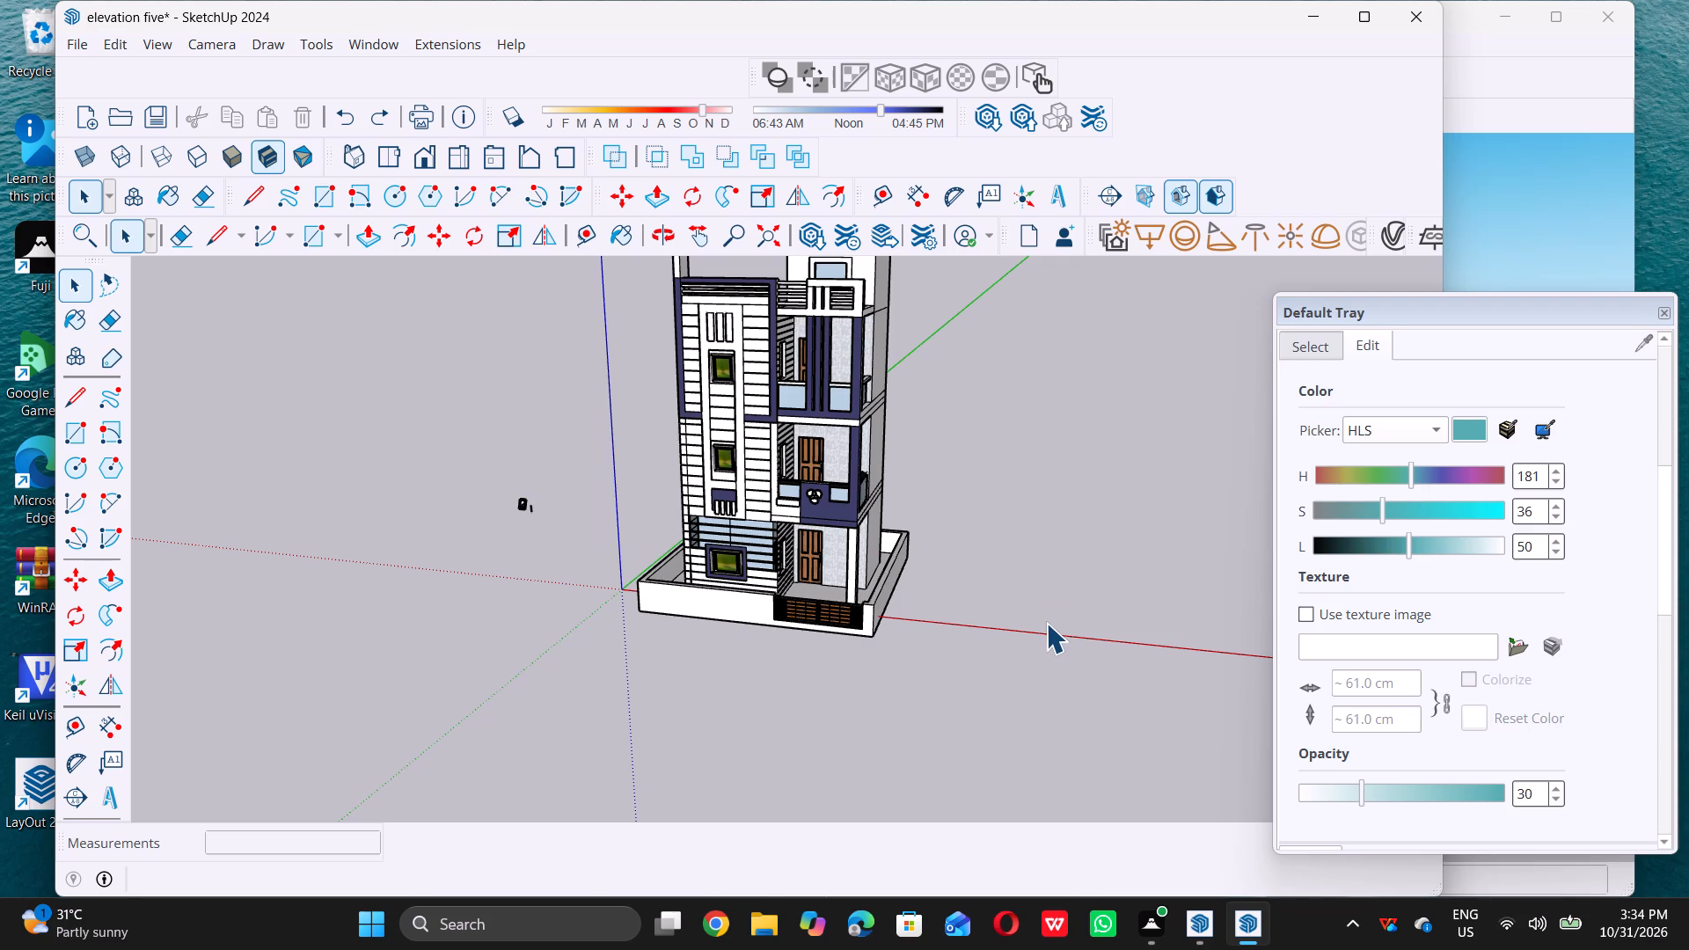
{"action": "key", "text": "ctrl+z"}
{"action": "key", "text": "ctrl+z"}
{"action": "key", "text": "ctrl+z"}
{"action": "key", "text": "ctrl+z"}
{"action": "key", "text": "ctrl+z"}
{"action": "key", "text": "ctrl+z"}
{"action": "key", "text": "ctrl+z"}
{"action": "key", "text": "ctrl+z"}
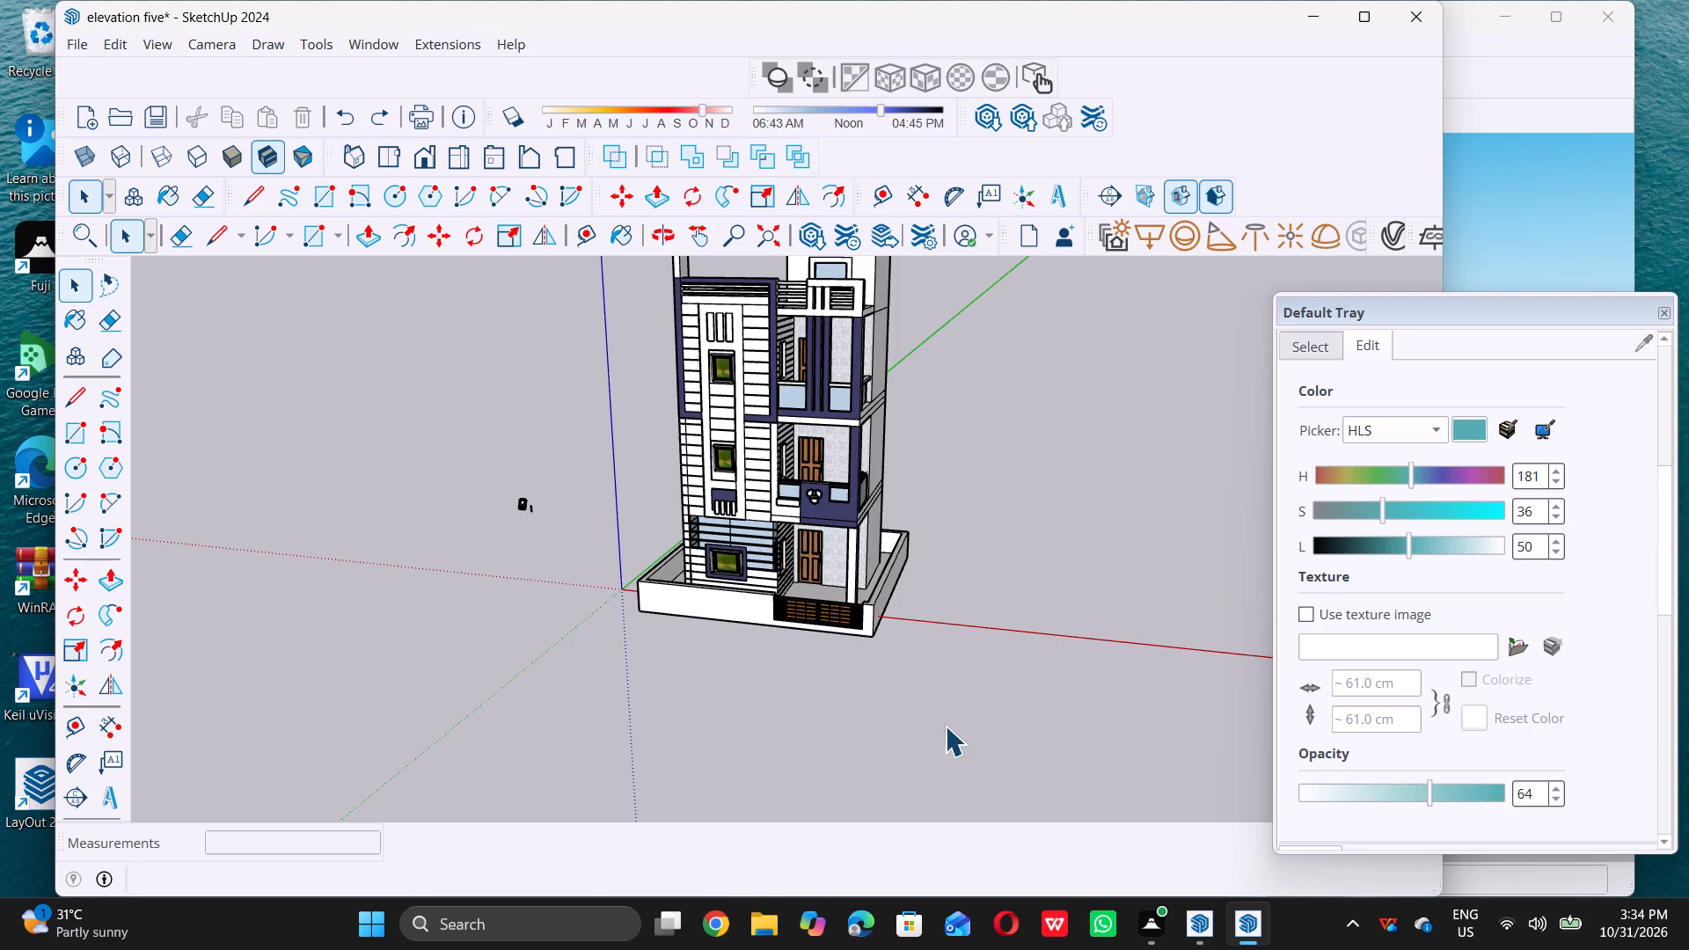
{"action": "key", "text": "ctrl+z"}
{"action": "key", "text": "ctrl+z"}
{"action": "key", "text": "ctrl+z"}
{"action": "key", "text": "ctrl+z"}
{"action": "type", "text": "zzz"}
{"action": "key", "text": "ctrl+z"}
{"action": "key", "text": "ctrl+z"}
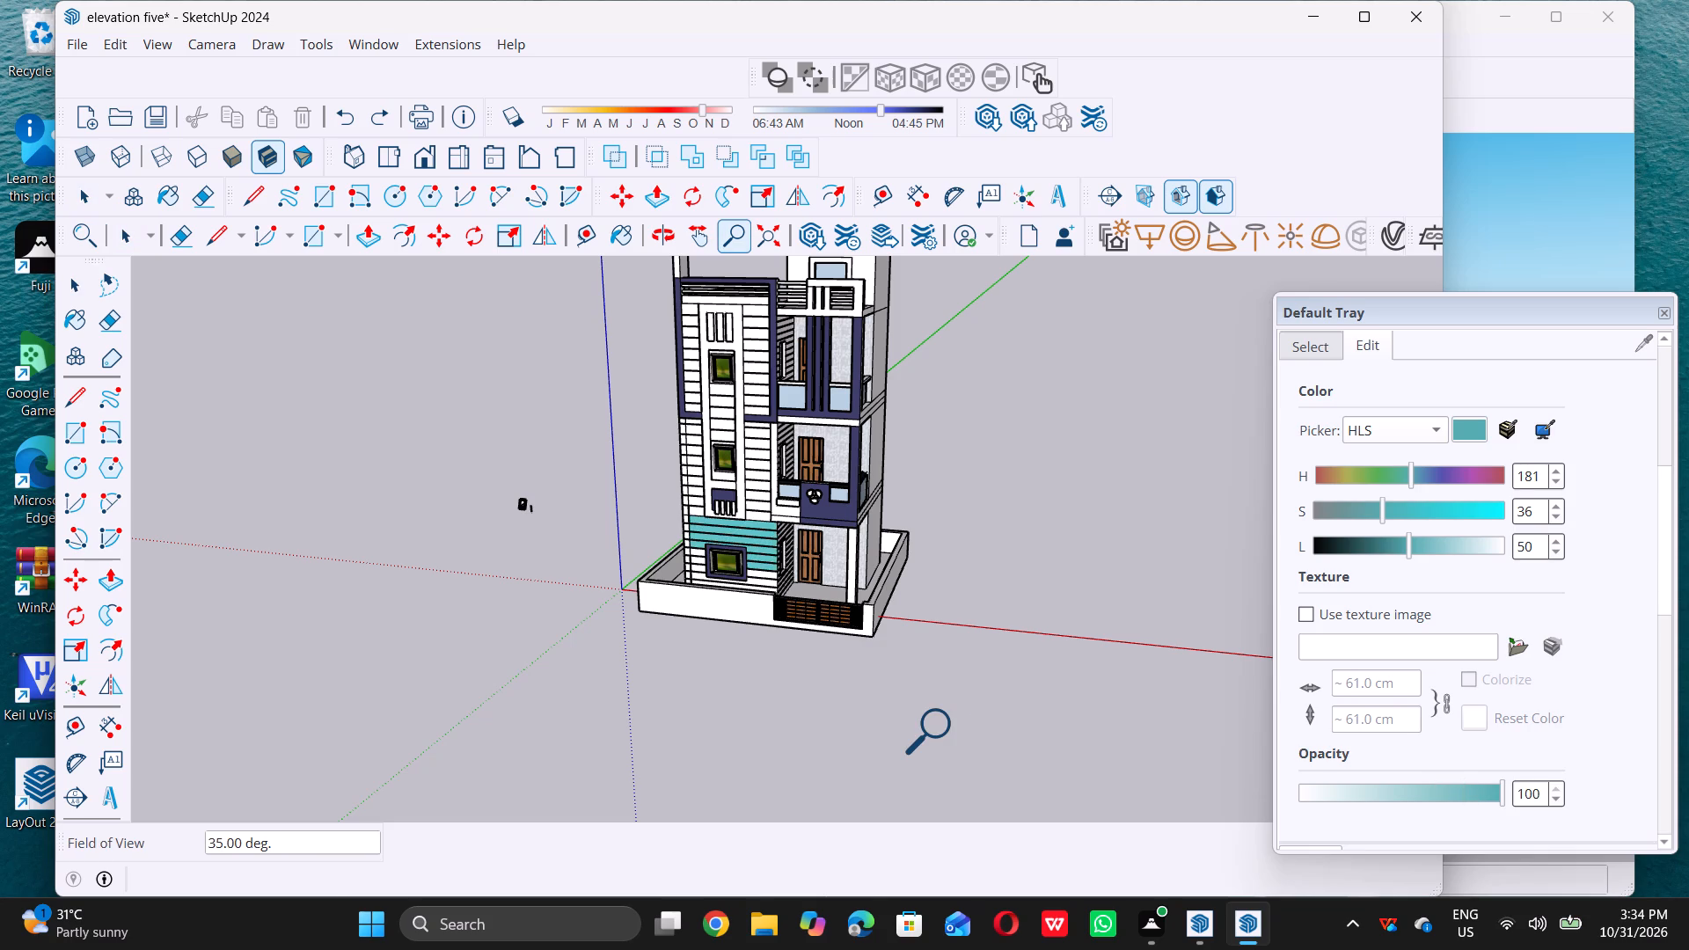
Undo the earlier opacity adjustments and the teal paint on the fourth cladding strip and the strips between the window and the door.
{"action": "key", "text": "ctrl+z"}
{"action": "type", "text": "zz"}
{"action": "key", "text": "ctrl+z"}
{"action": "key", "text": "ctrl+z"}
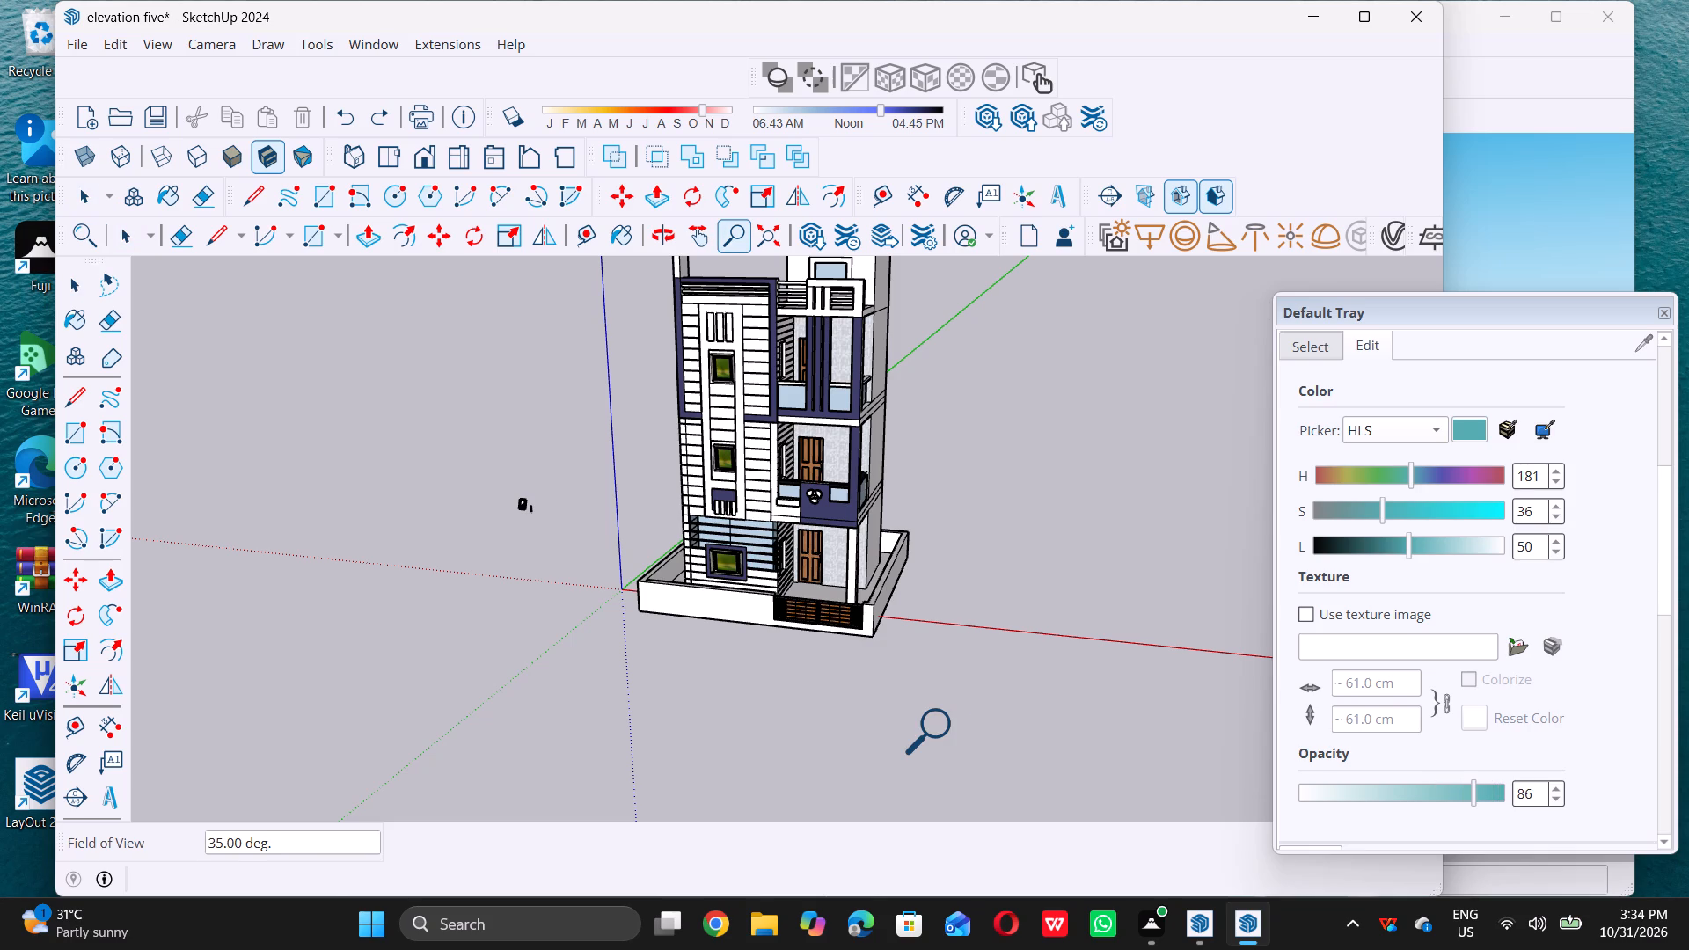
{"action": "key", "text": "ctrl+z"}
{"action": "key", "text": "ctrl+z"}
{"action": "key", "text": "ctrl+z"}
{"action": "key", "text": "ctrl+z"}
{"action": "key", "text": "ctrl+z"}
{"action": "key", "text": "ctrl+z"}
{"action": "key", "text": "ctrl+z"}
{"action": "key", "text": "ctrl+z"}
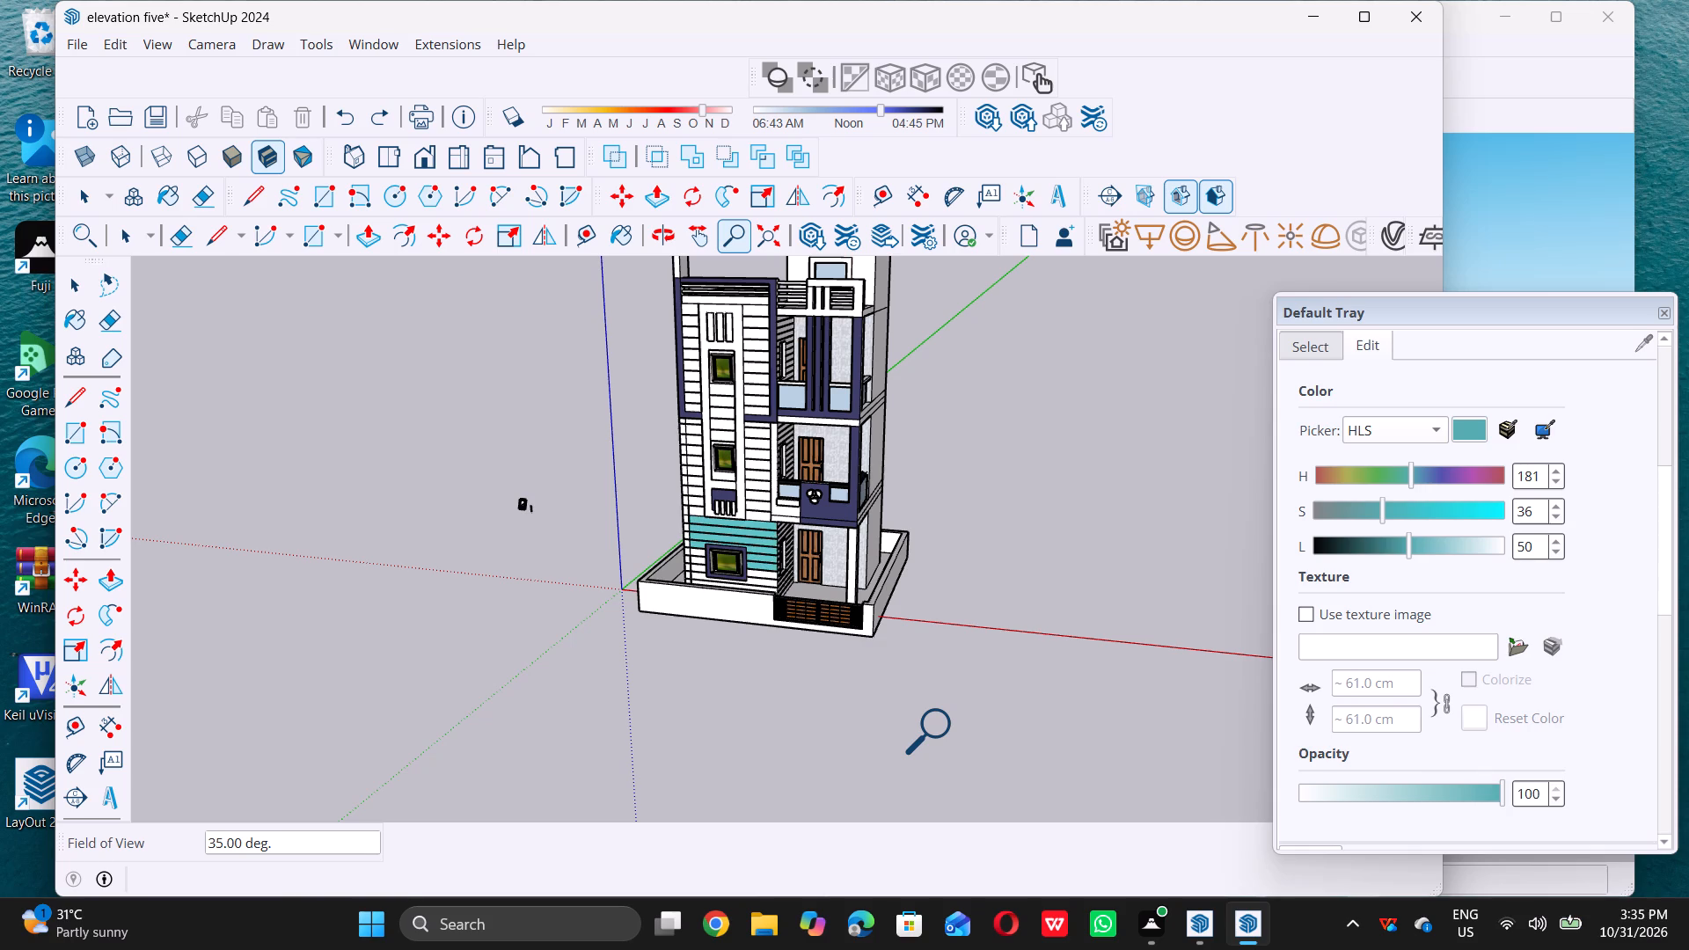
{"action": "key", "text": "ctrl+z"}
{"action": "key", "text": "ctrl+z"}
{"action": "key", "text": "z"}
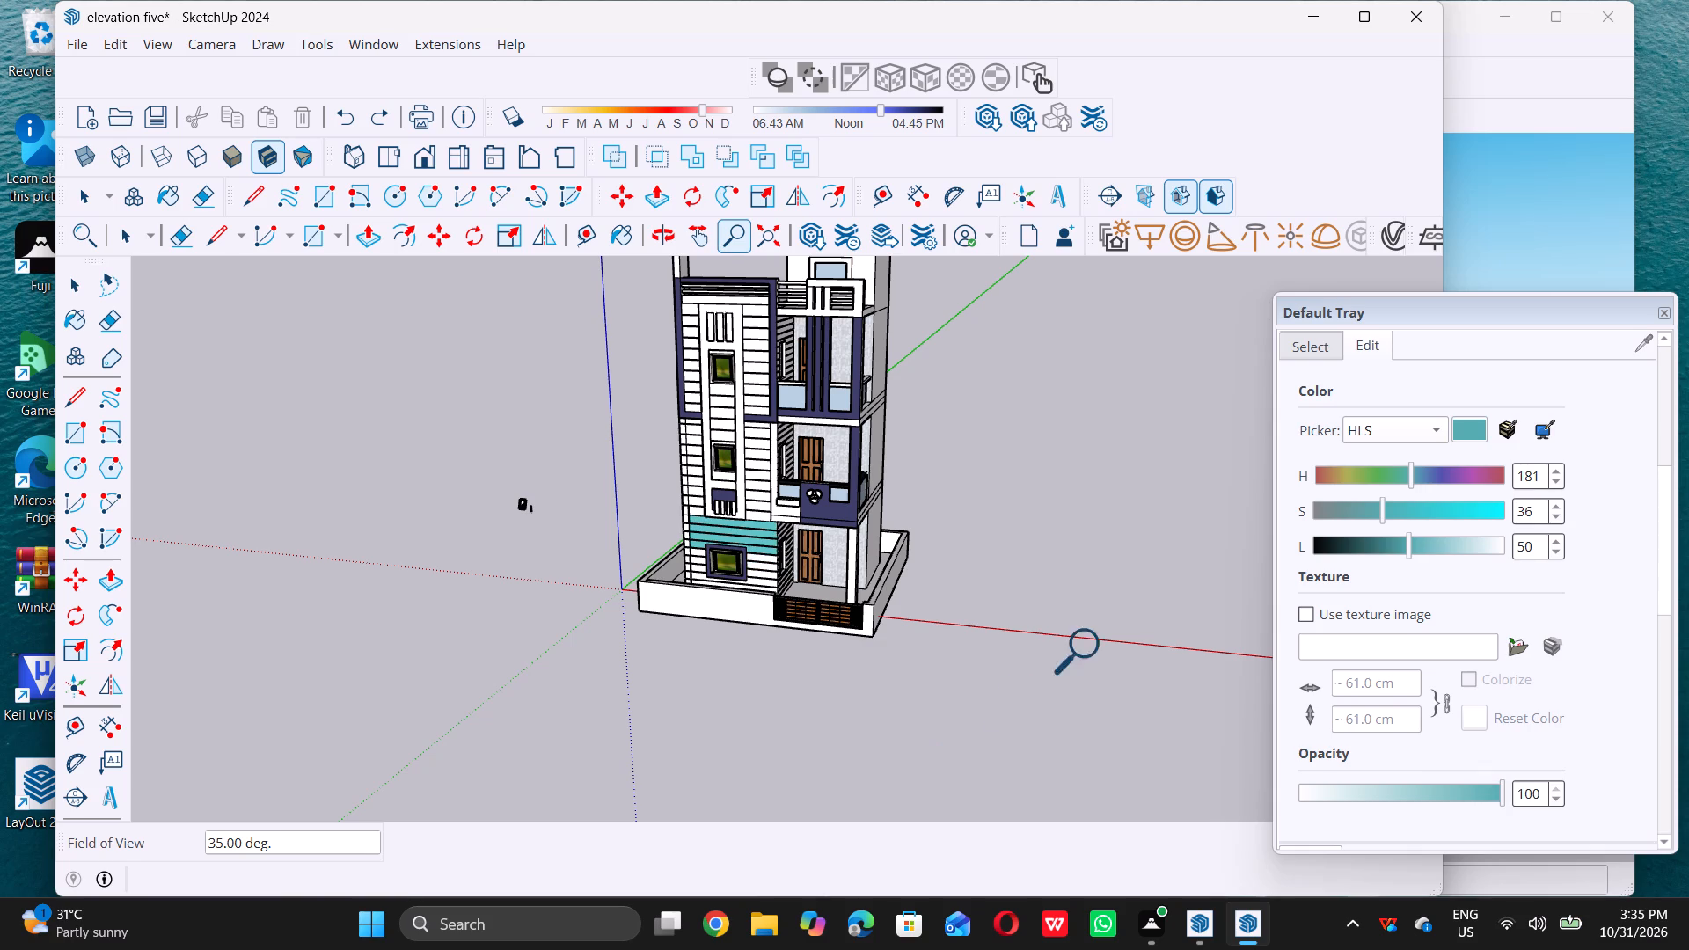
Undo the first teal opacity trial and the teal paint on the top three ground-floor strips, restoring the white cladding.
{"action": "left_click", "coordinate": [368, 114]}
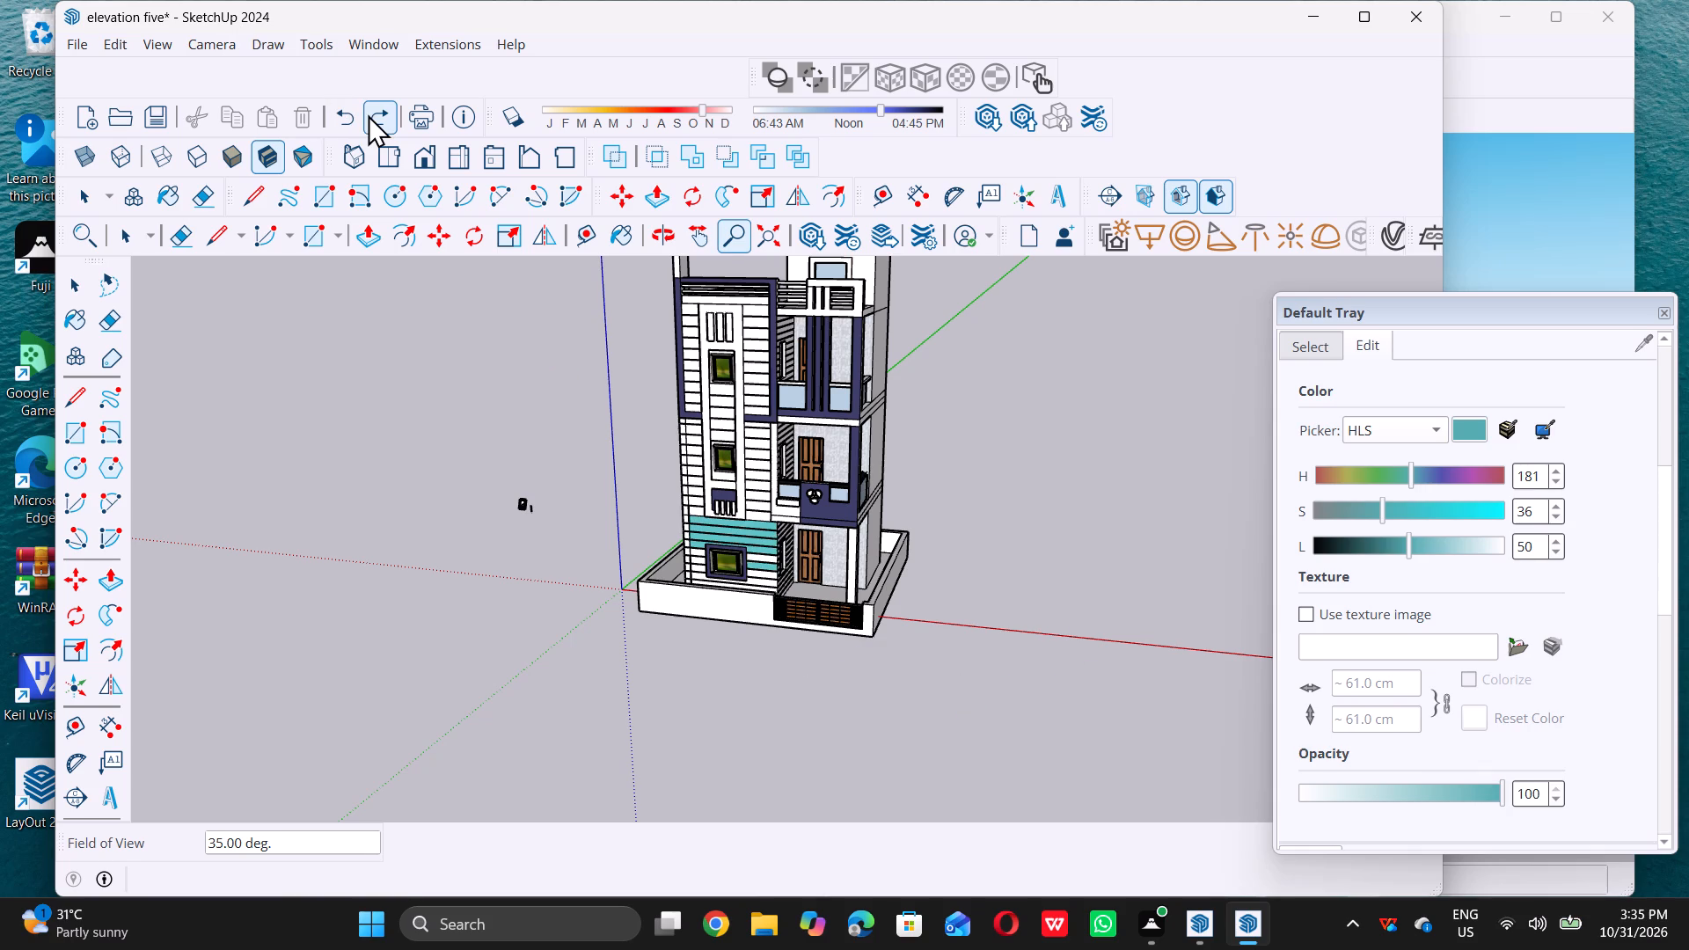
{"action": "double_click", "coordinate": [369, 114]}
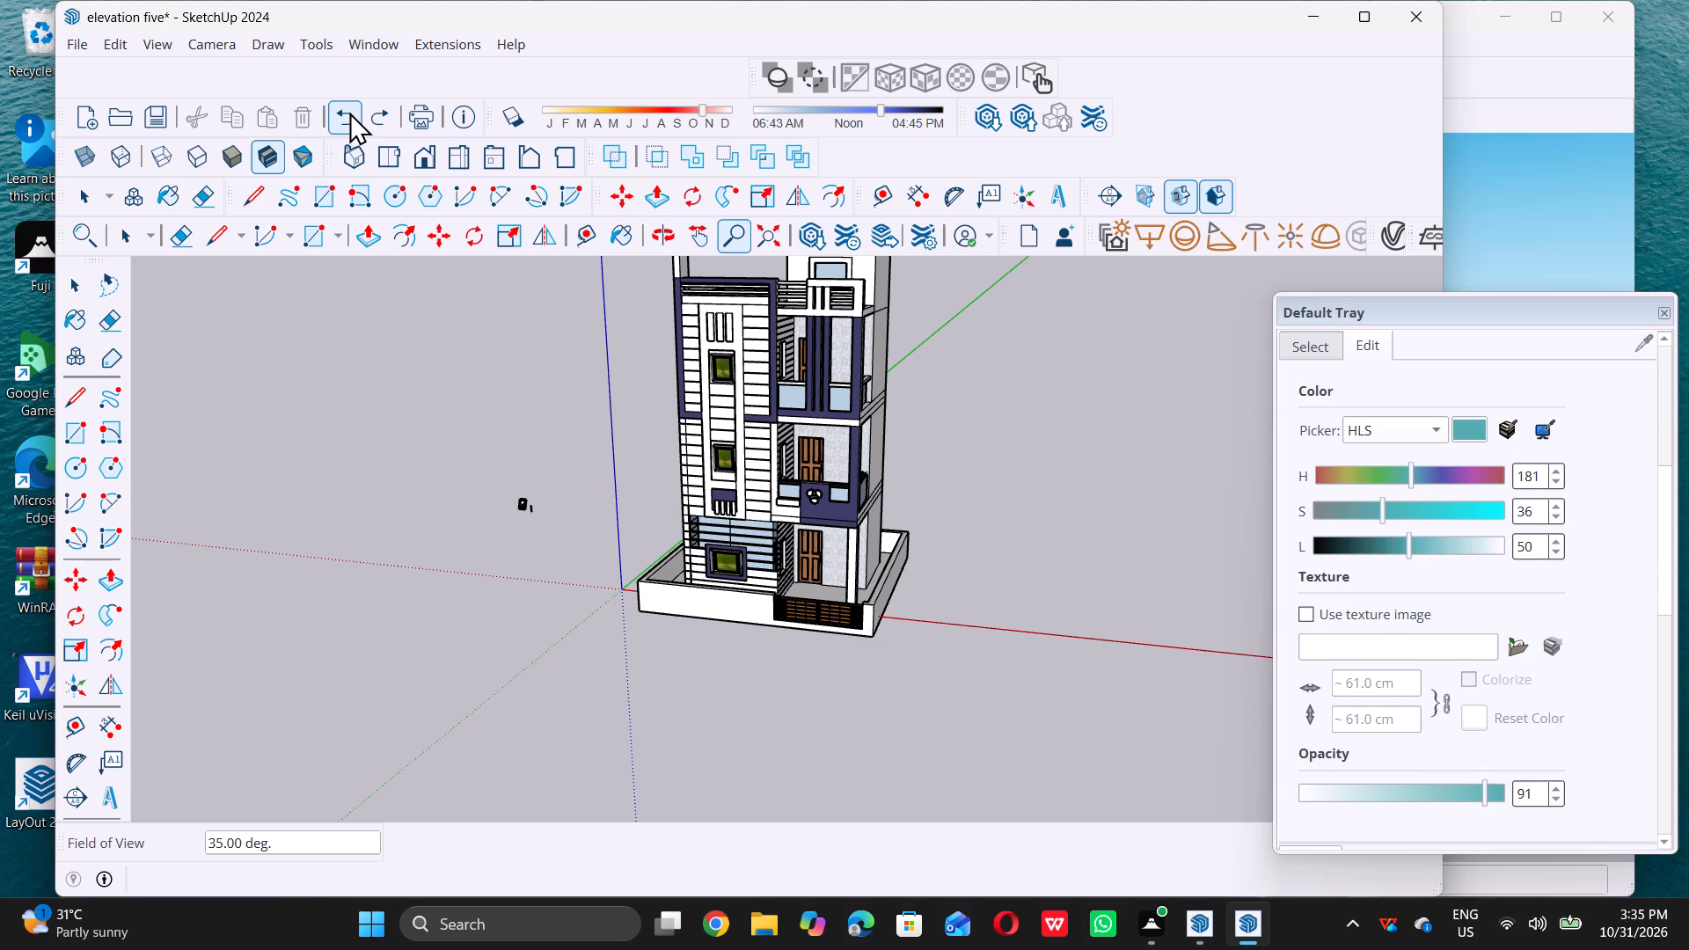
{"action": "left_click", "coordinate": [349, 111]}
{"action": "left_click", "coordinate": [349, 111]}
{"action": "double_click", "coordinate": [349, 111]}
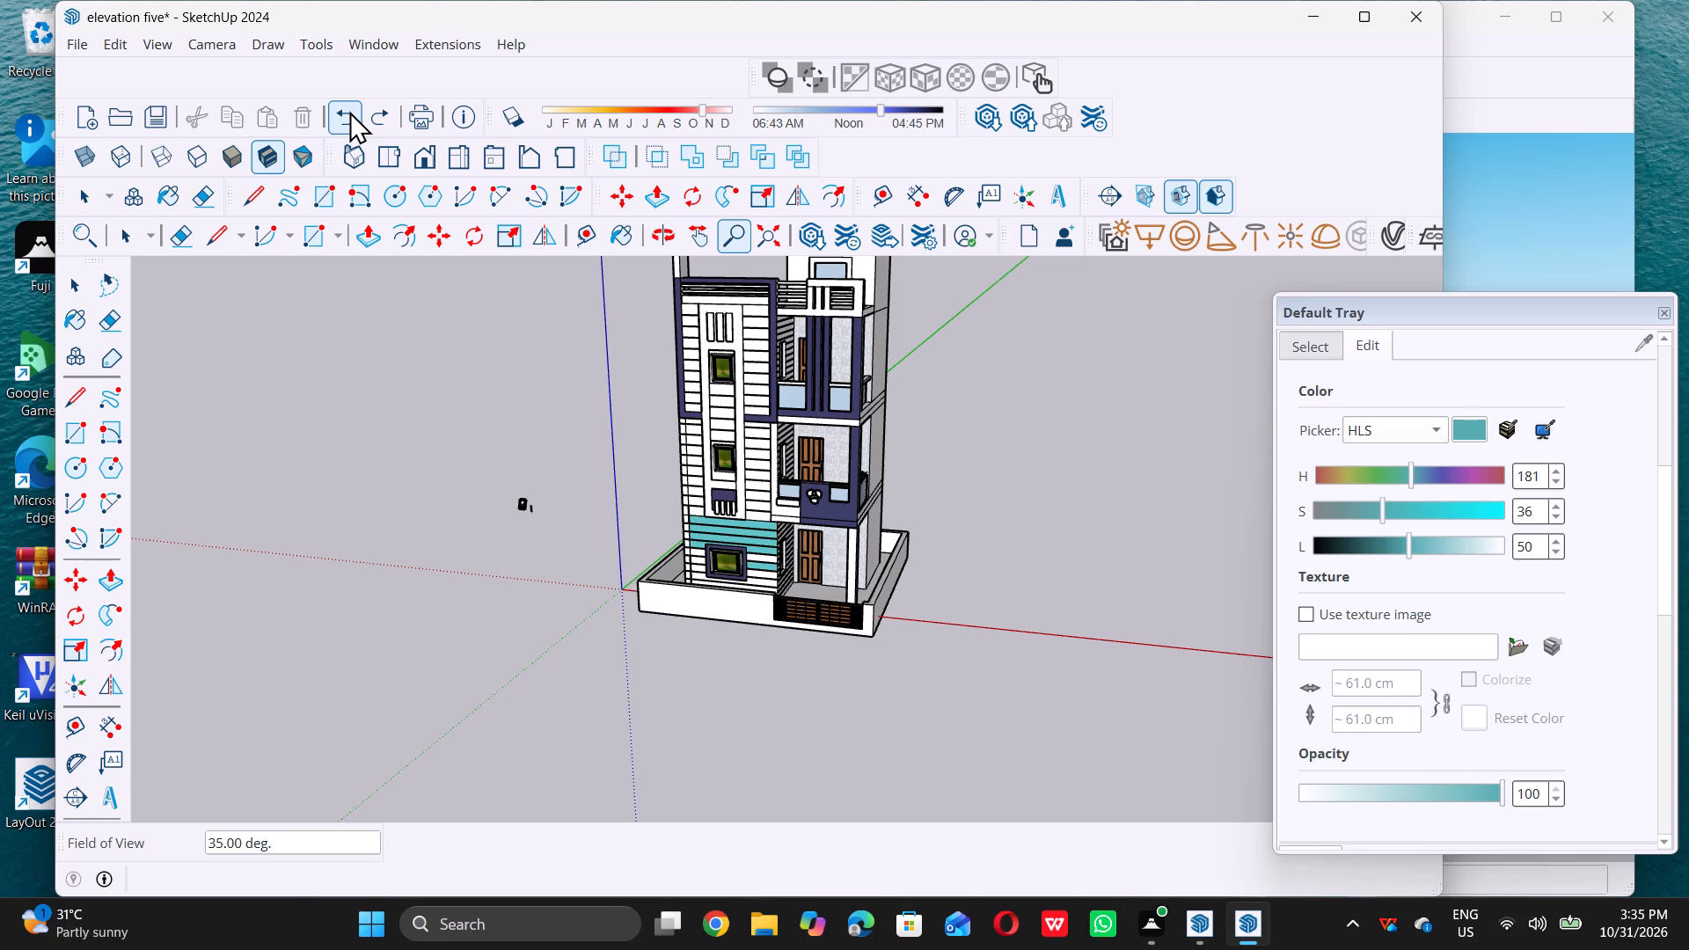
{"action": "double_click", "coordinate": [349, 110]}
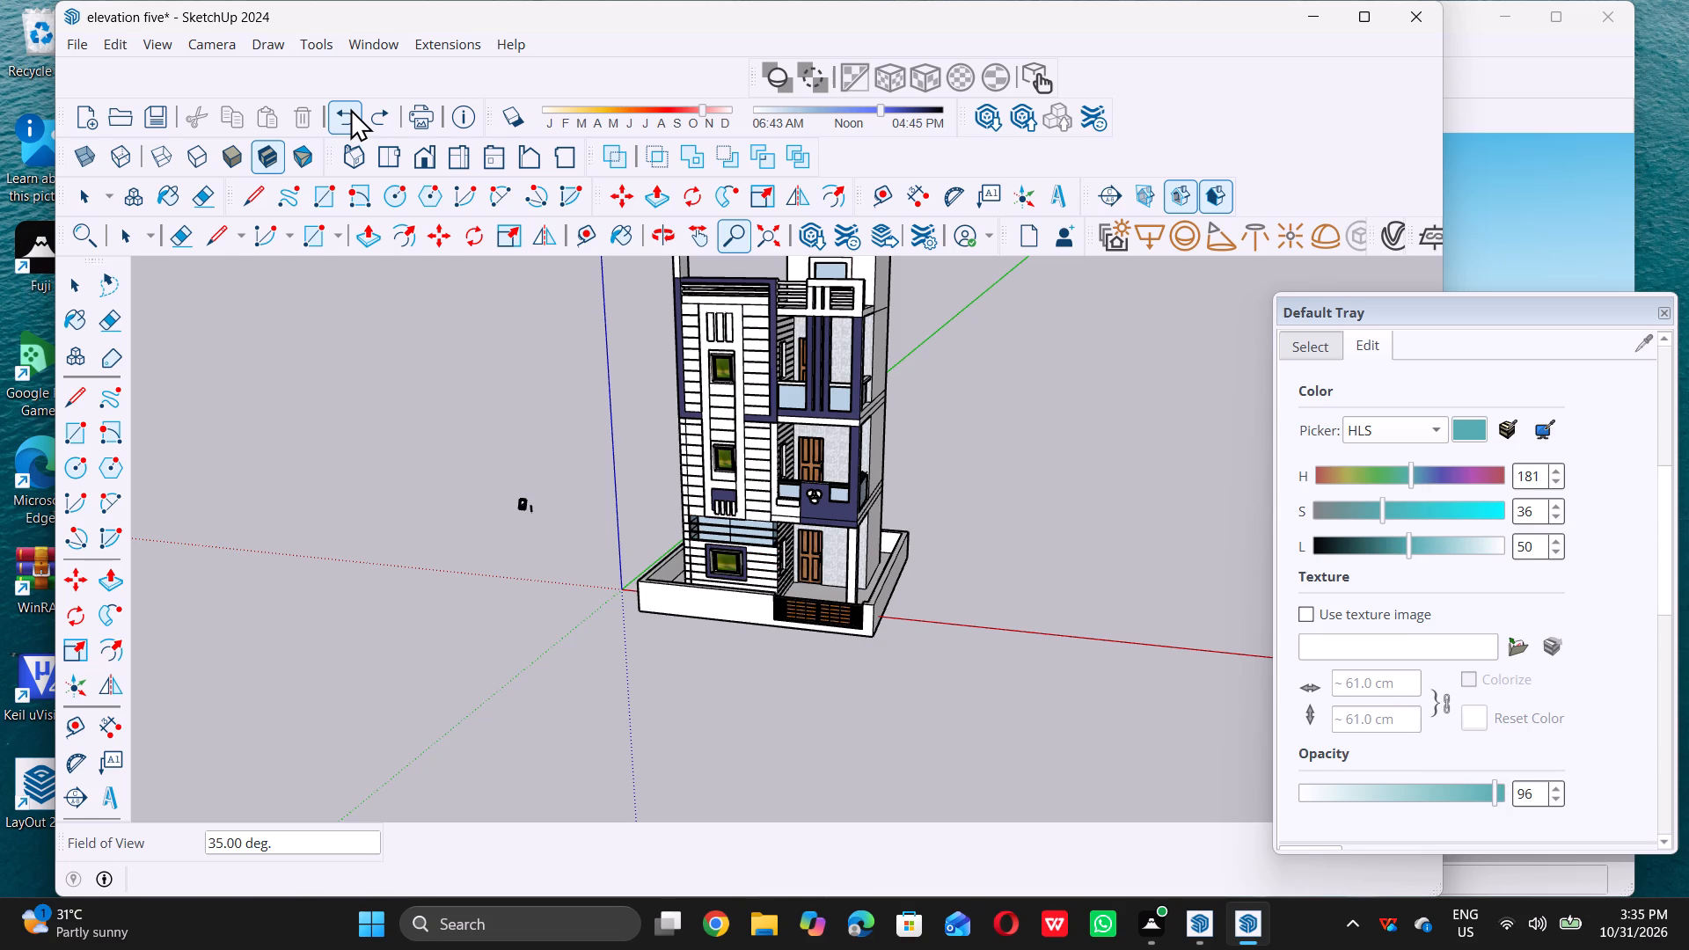
{"action": "triple_click", "coordinate": [350, 108]}
{"action": "double_click", "coordinate": [352, 108]}
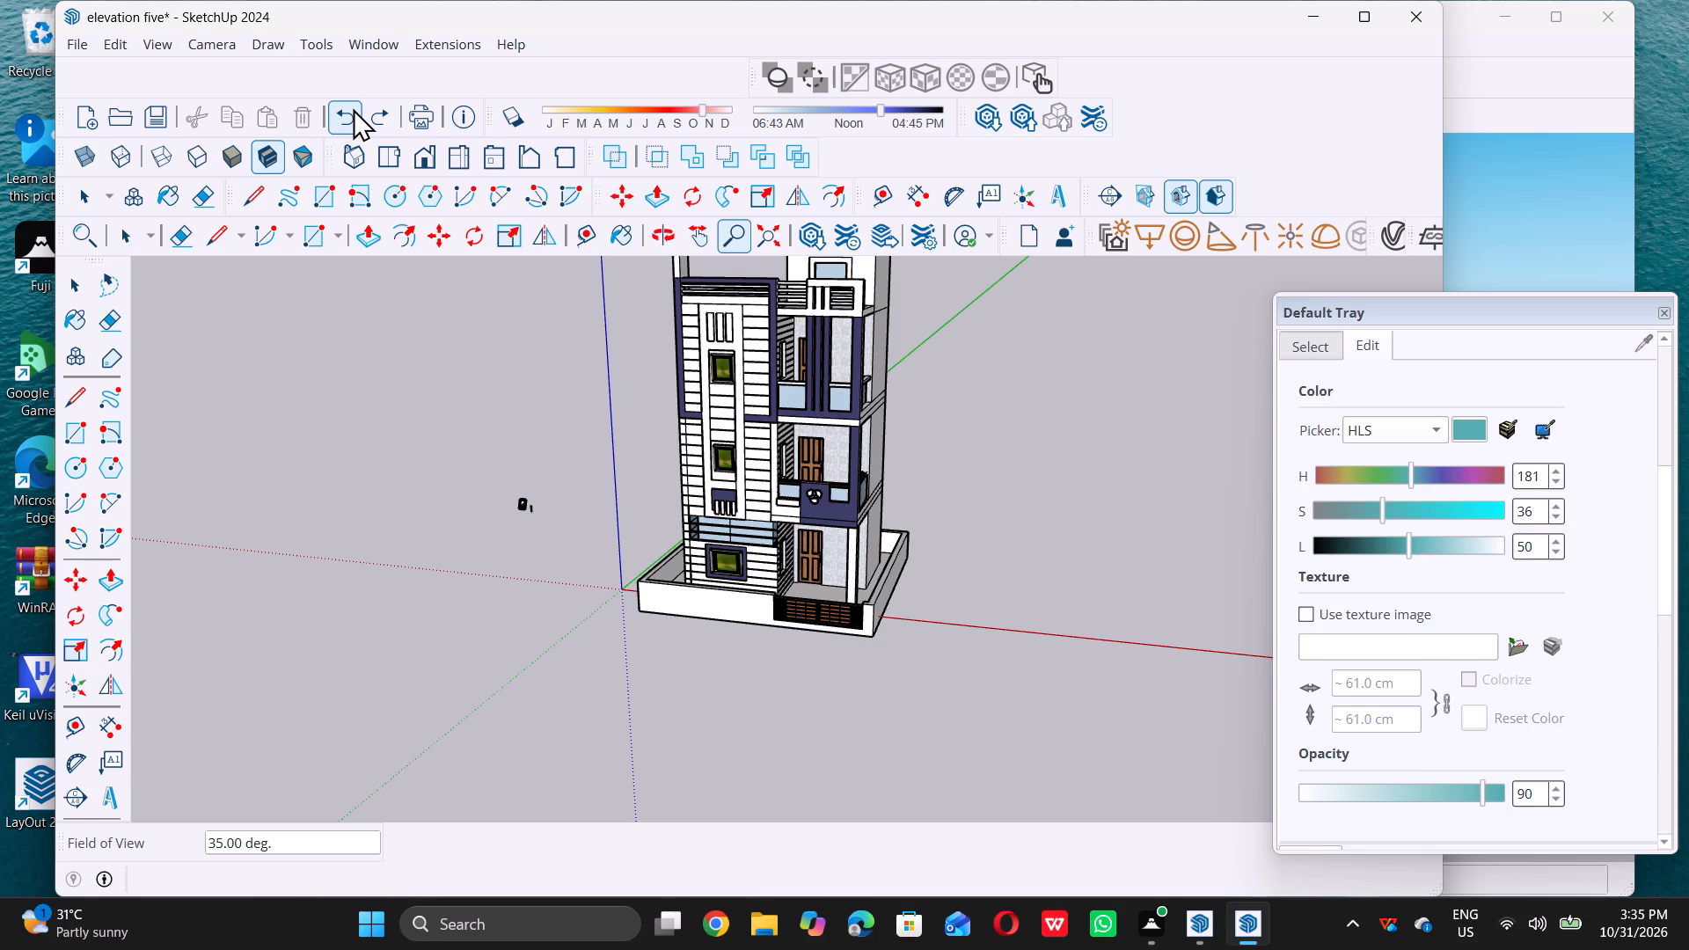
{"action": "double_click", "coordinate": [353, 108]}
{"action": "middle_click_drag", "start_coordinate": [852, 677], "coordinate": [830, 506]}
{"action": "scroll", "coordinate": [728, 578], "scroll_direction": "up", "scroll_amount": 5}
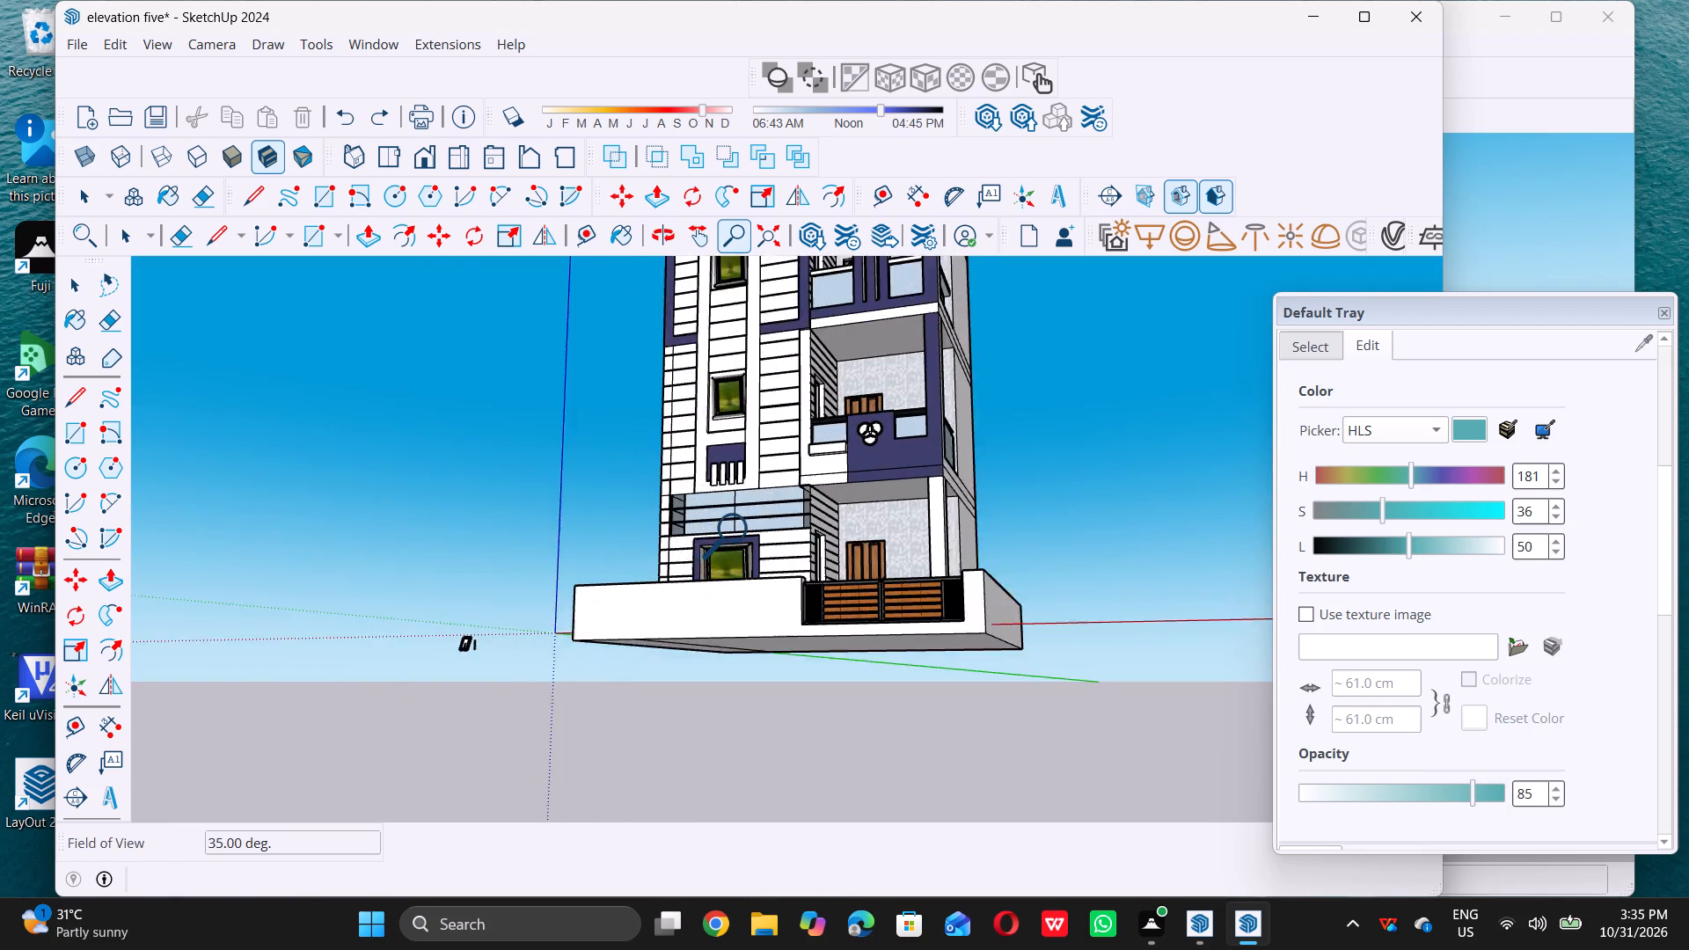
{"action": "scroll", "coordinate": [742, 530], "scroll_direction": "up", "scroll_amount": 6}
{"action": "scroll", "coordinate": [595, 482], "scroll_direction": "down", "scroll_amount": 2}
{"action": "middle_click_drag", "start_coordinate": [593, 499], "coordinate": [704, 608]}
{"action": "middle_click", "coordinate": [704, 608]}
{"action": "scroll", "coordinate": [726, 568], "scroll_direction": "up", "scroll_amount": 5}
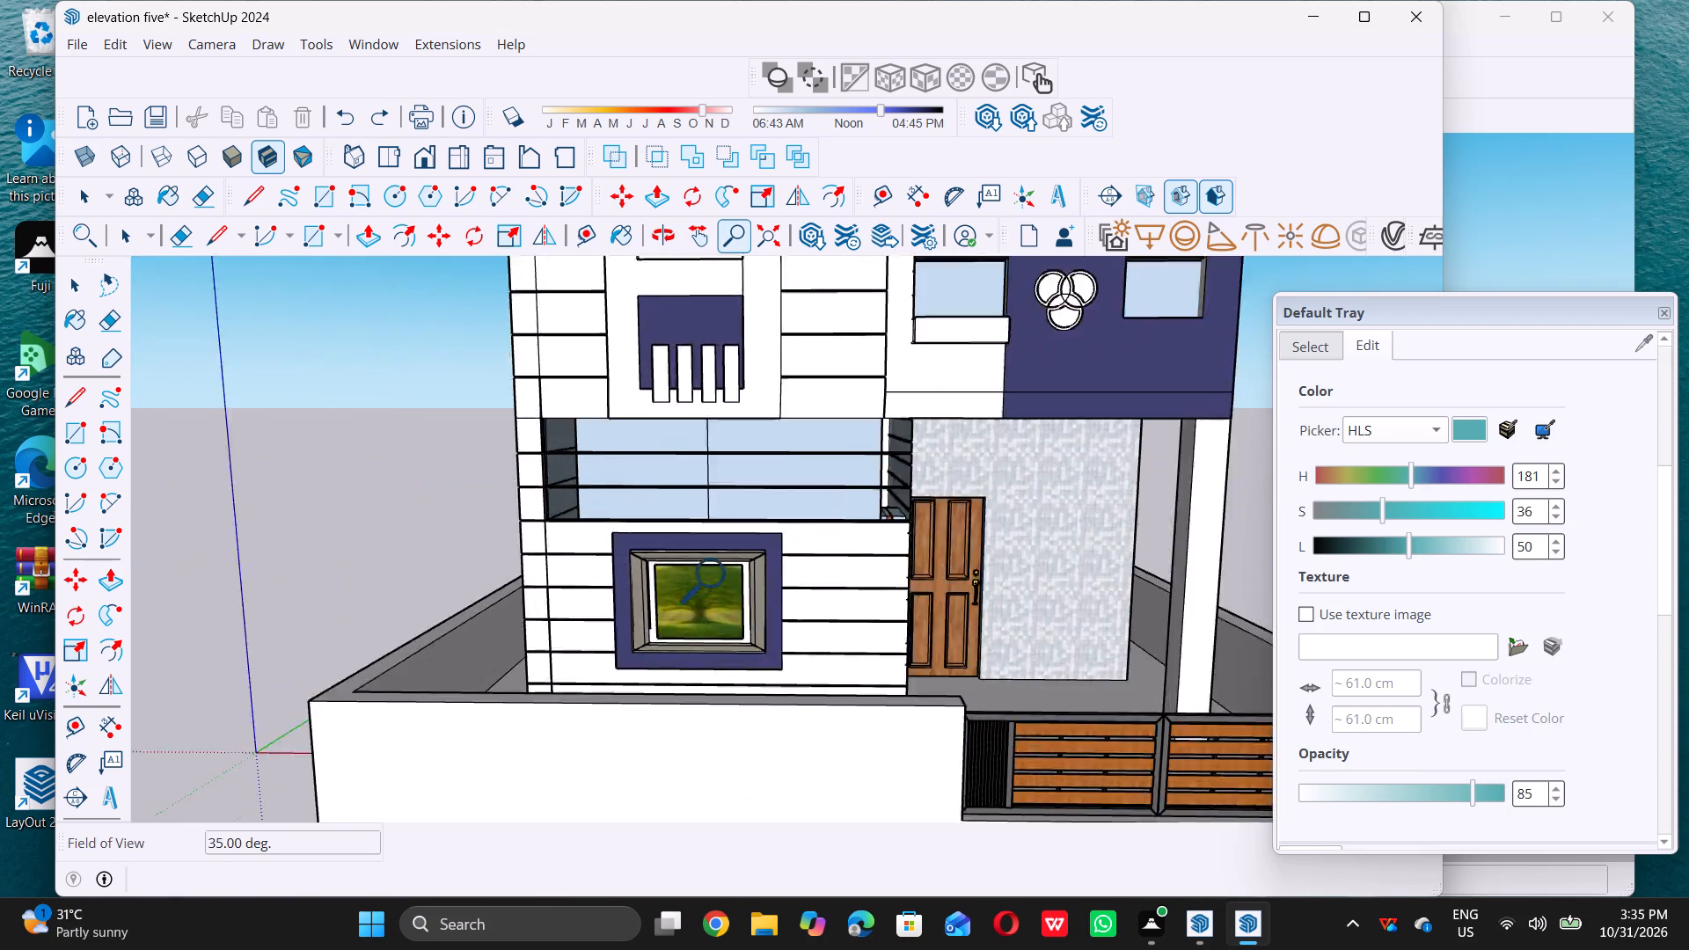
{"action": "key", "text": "ctrl+z"}
{"action": "key", "text": "ctrl+z"}
{"action": "key", "text": "ctrl+z"}
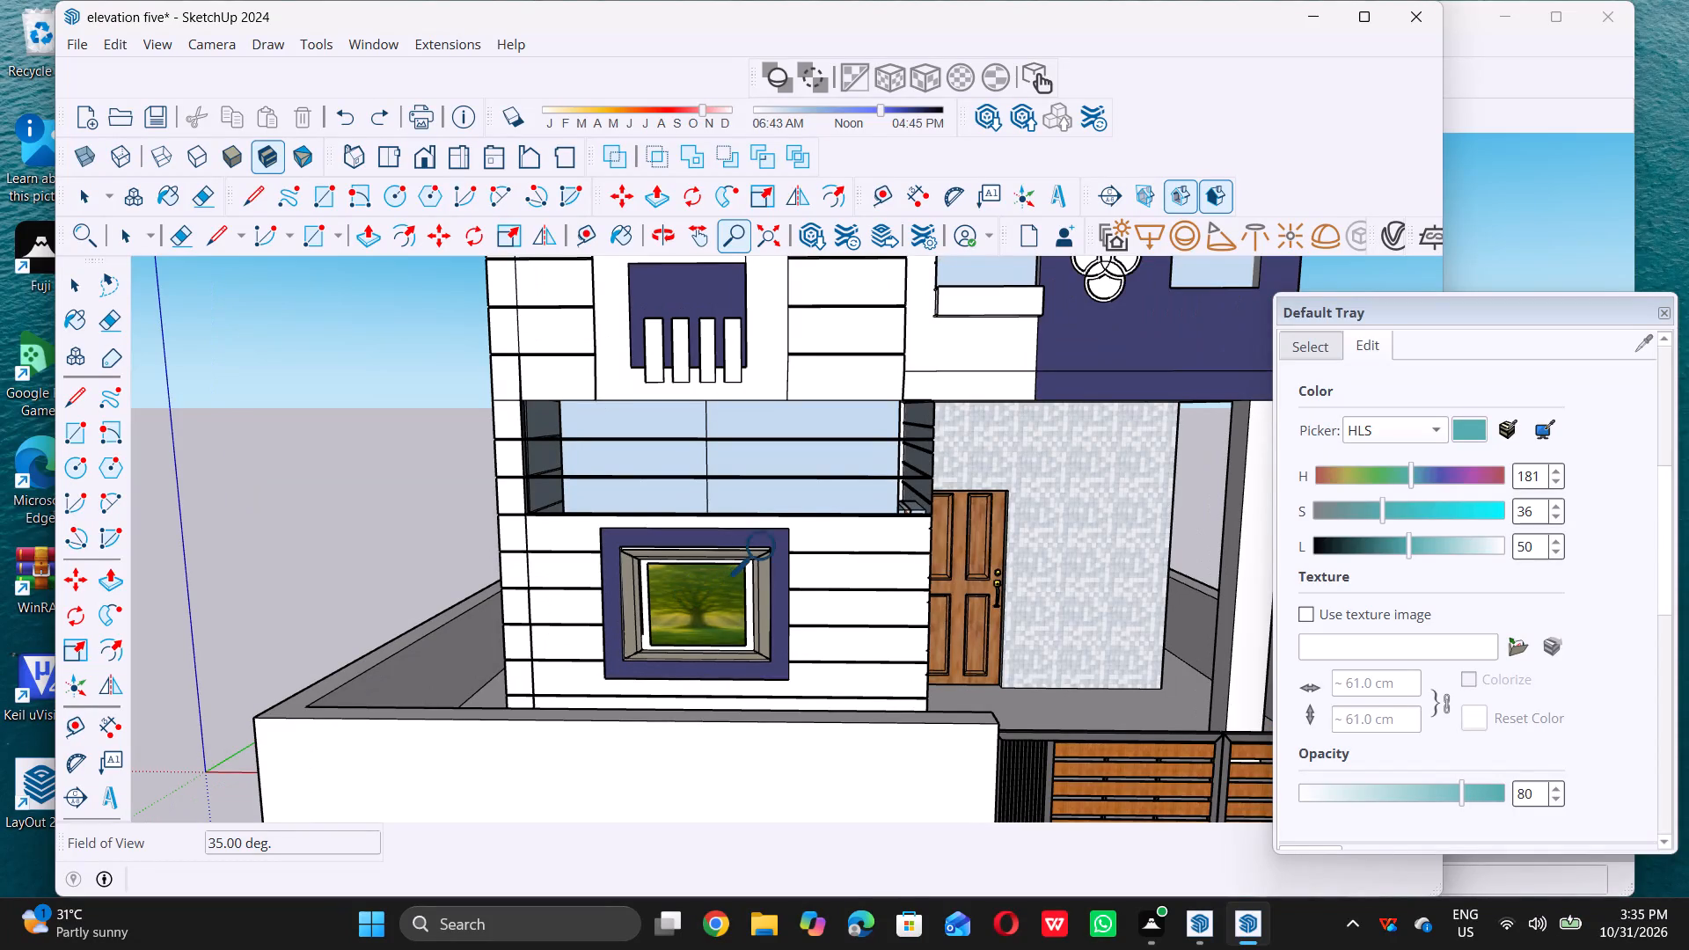
{"action": "key", "text": "ctrl+z"}
{"action": "key", "text": "ctrl+z"}
{"action": "key", "text": "ctrl+z"}
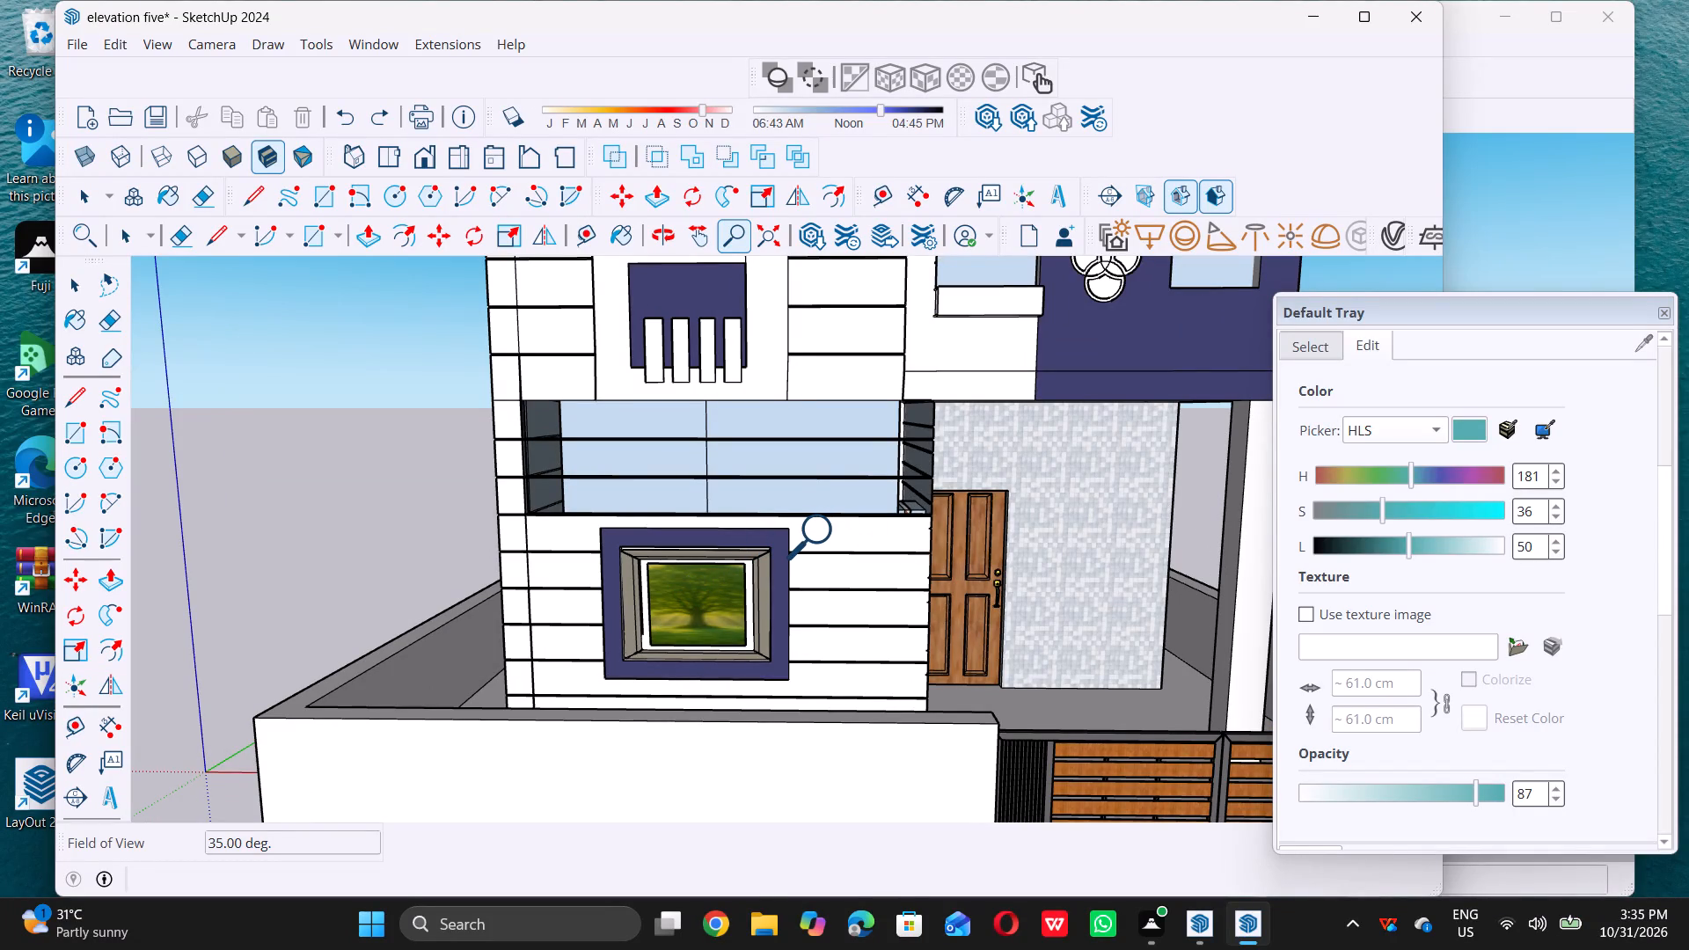
{"action": "left_click", "coordinate": [826, 531]}
{"action": "key", "text": "ctrl+z"}
{"action": "key", "text": "ctrl+z"}
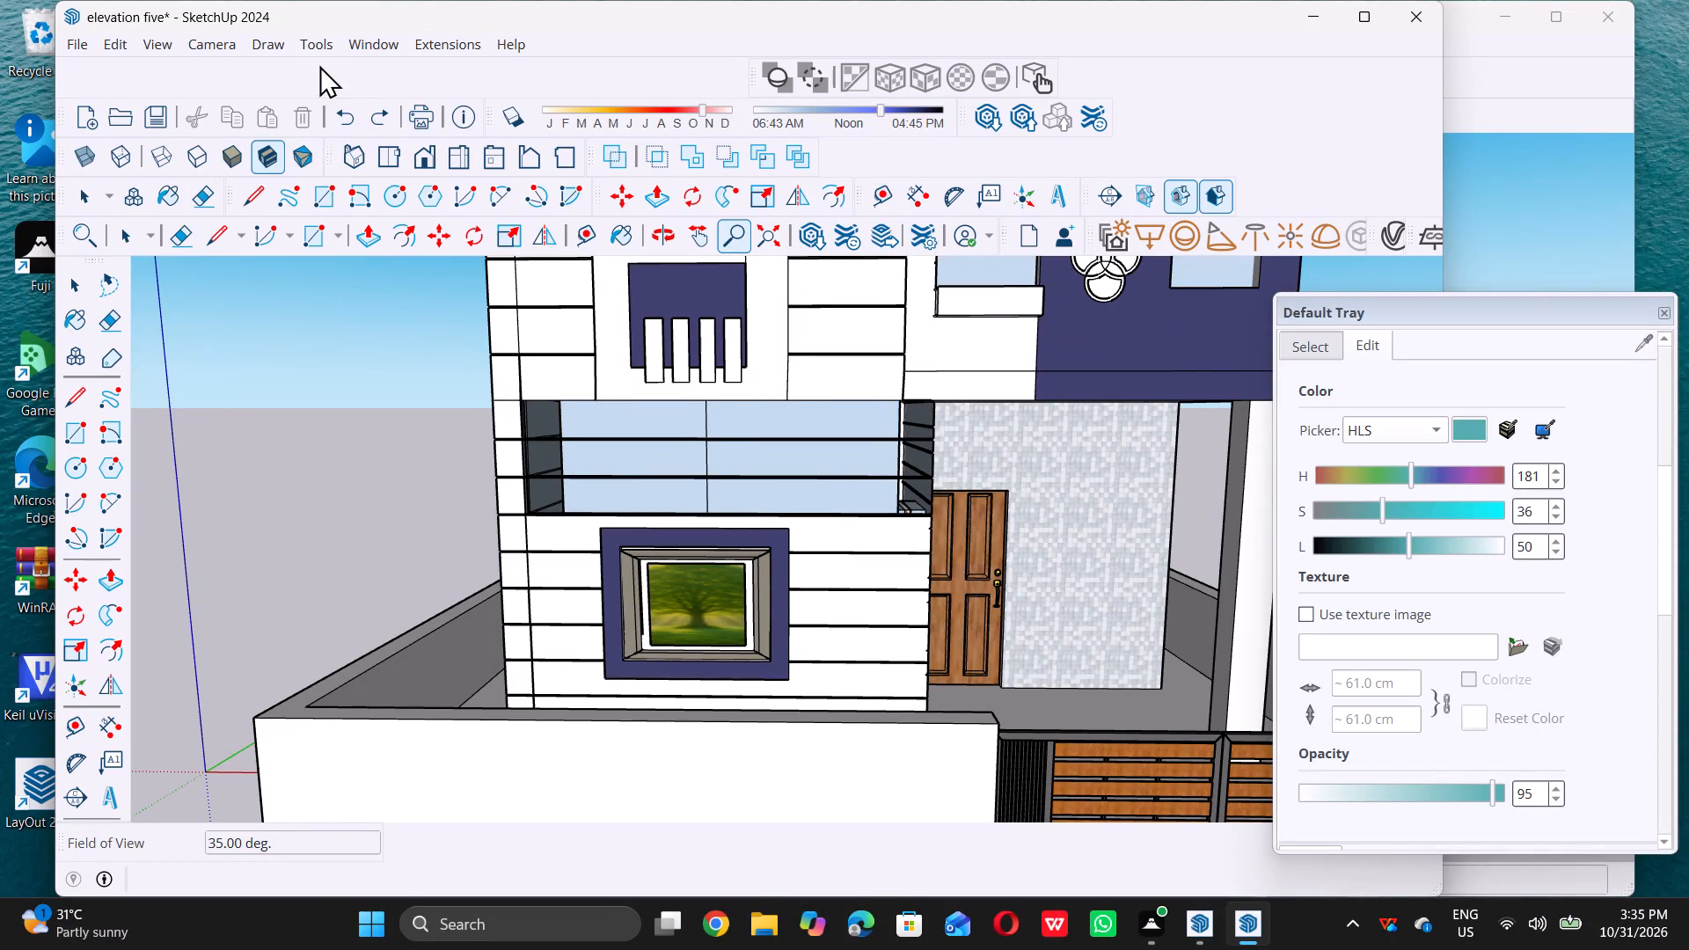
{"action": "left_click", "coordinate": [369, 119]}
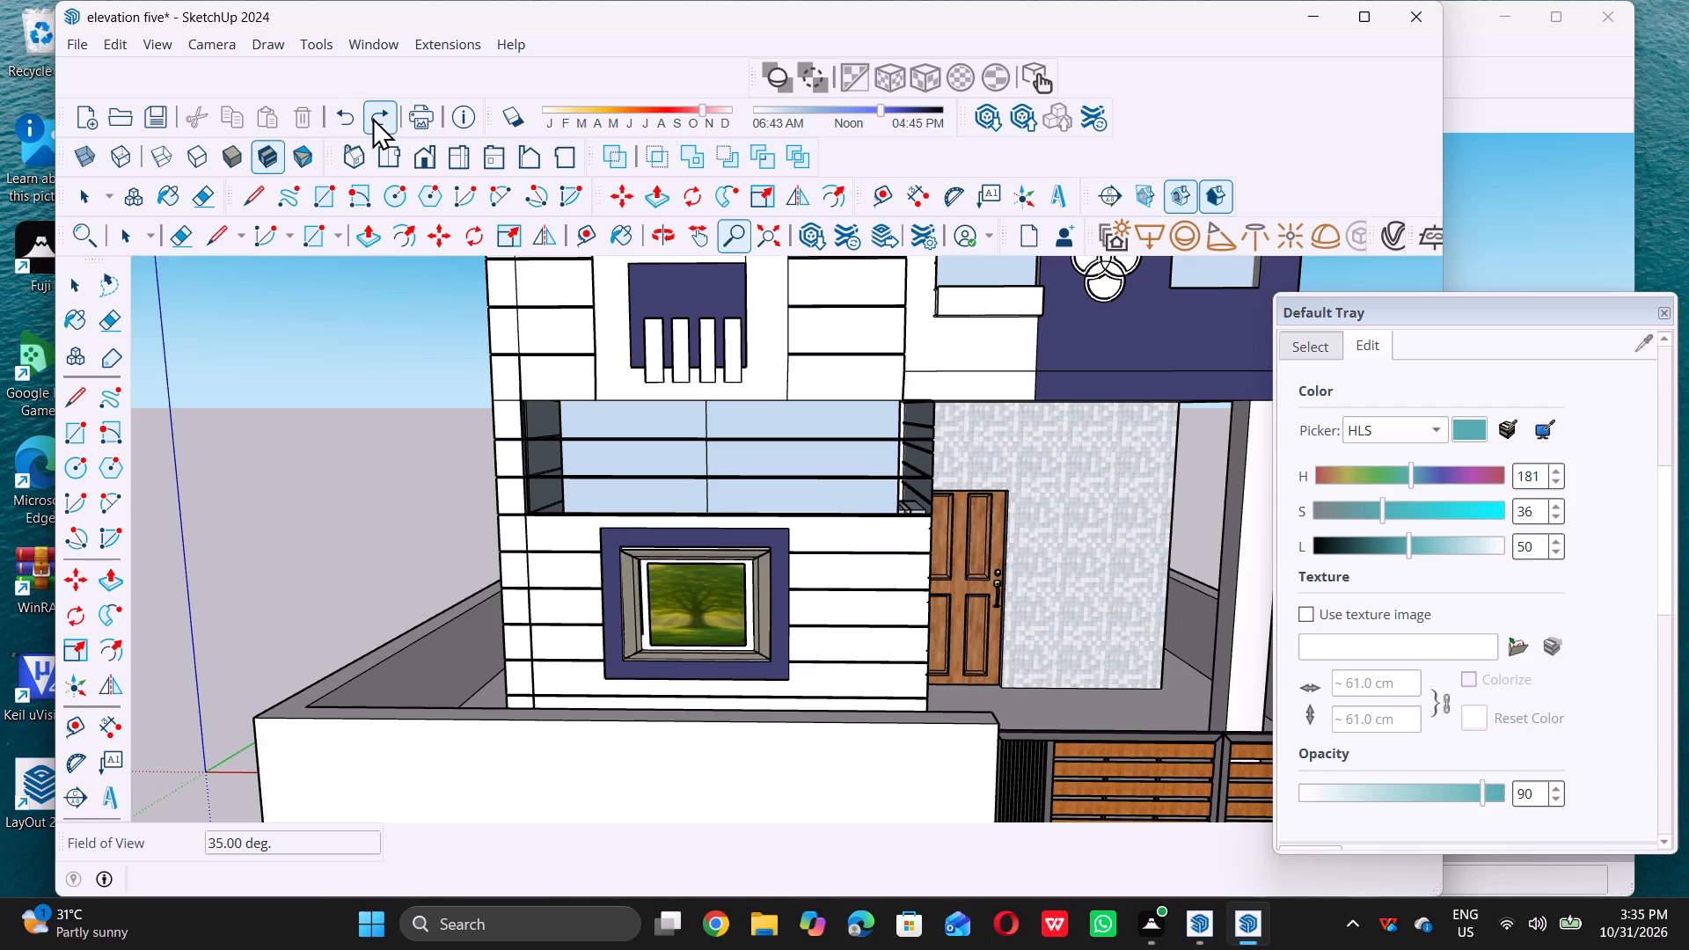
{"action": "triple_click", "coordinate": [373, 116]}
{"action": "triple_click", "coordinate": [374, 115]}
{"action": "double_click", "coordinate": [374, 114]}
{"action": "triple_click", "coordinate": [351, 123]}
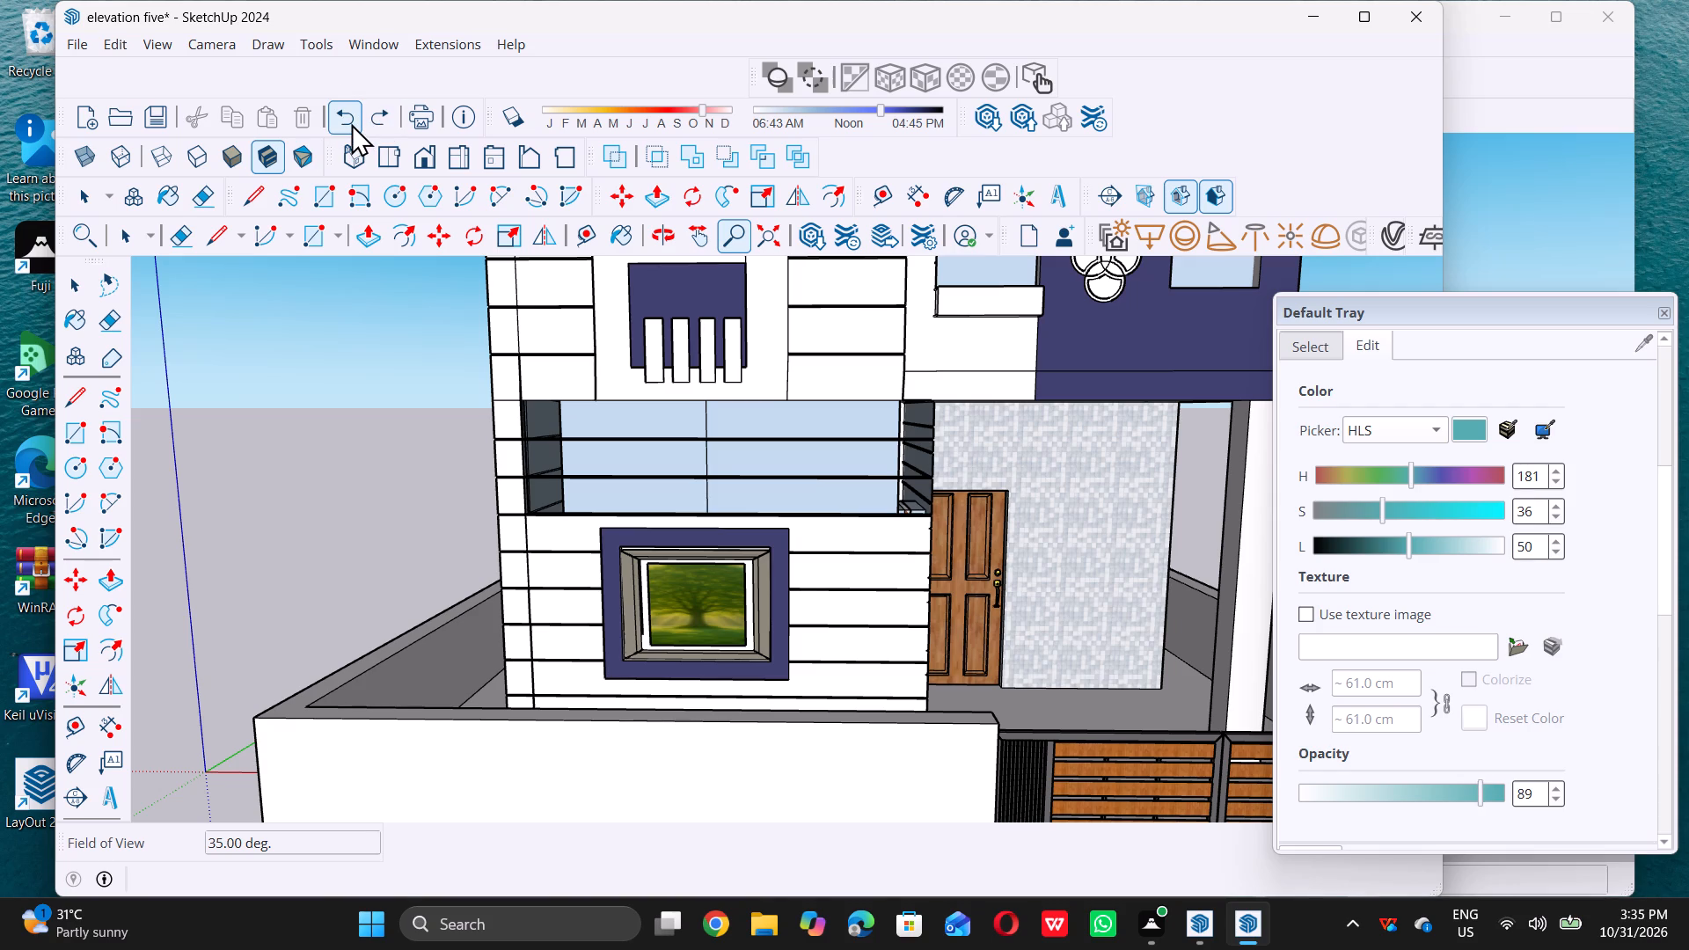
{"action": "triple_click", "coordinate": [348, 122]}
{"action": "triple_click", "coordinate": [347, 120]}
{"action": "triple_click", "coordinate": [347, 119]}
{"action": "triple_click", "coordinate": [347, 118]}
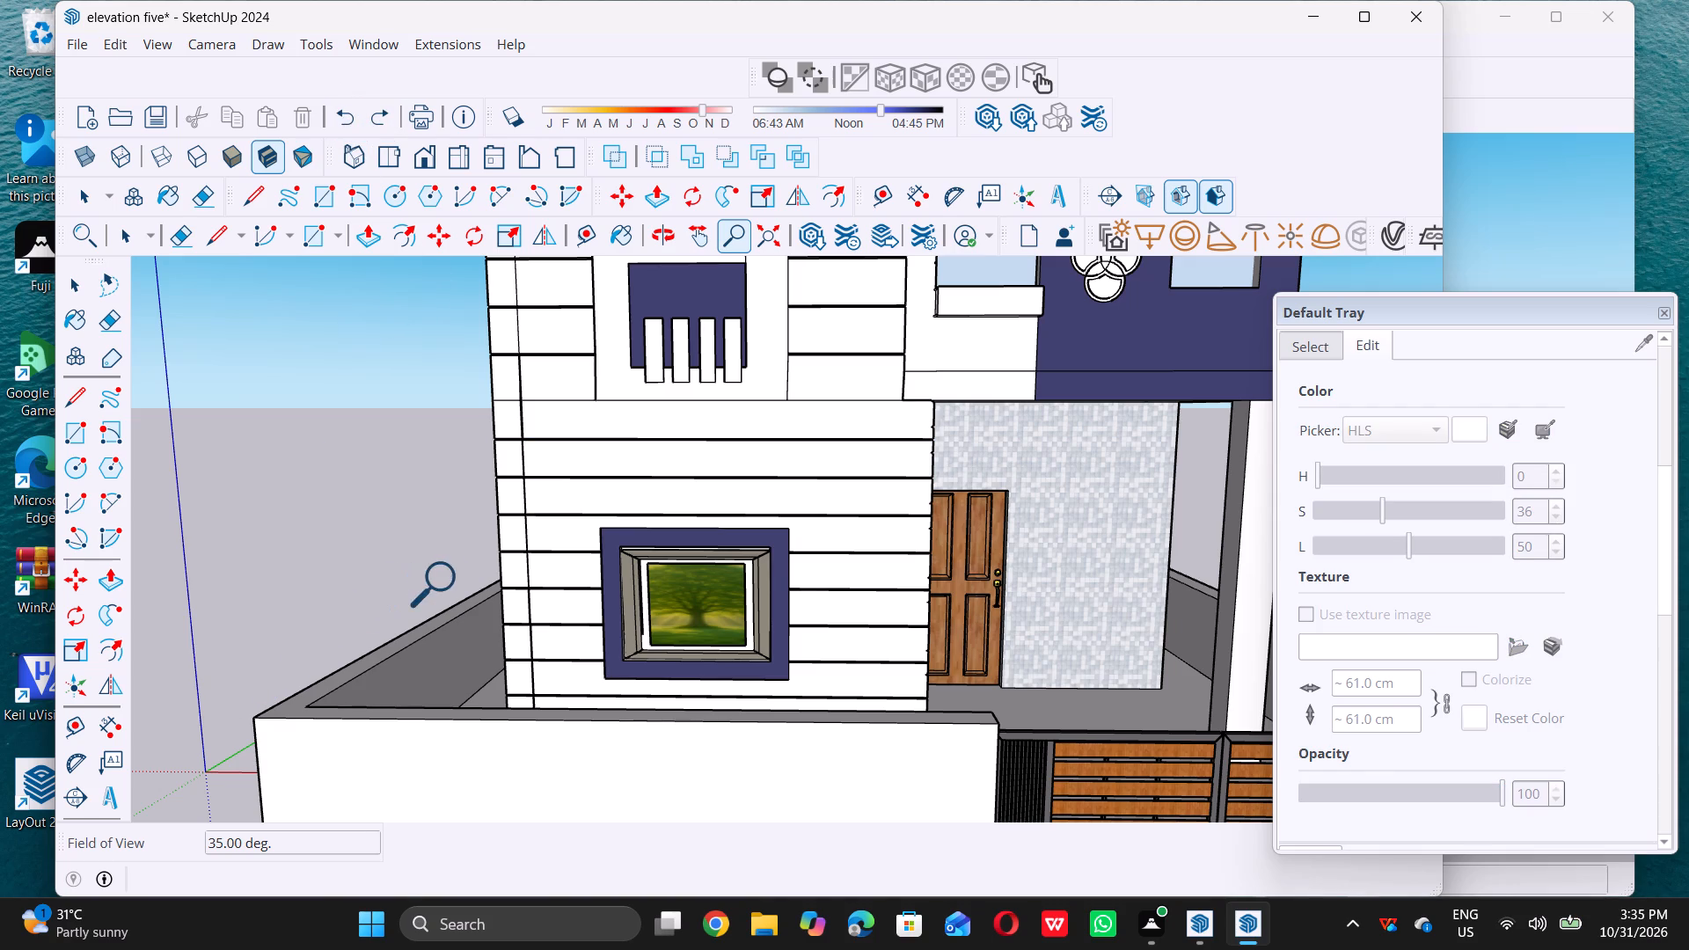
Paint two adjacent first-floor cladding strips between the window and the balcony with a light teal from Asian Paints Chromatics.
{"action": "key", "text": "space"}
{"action": "scroll", "coordinate": [453, 596], "scroll_direction": "down", "scroll_amount": 6}
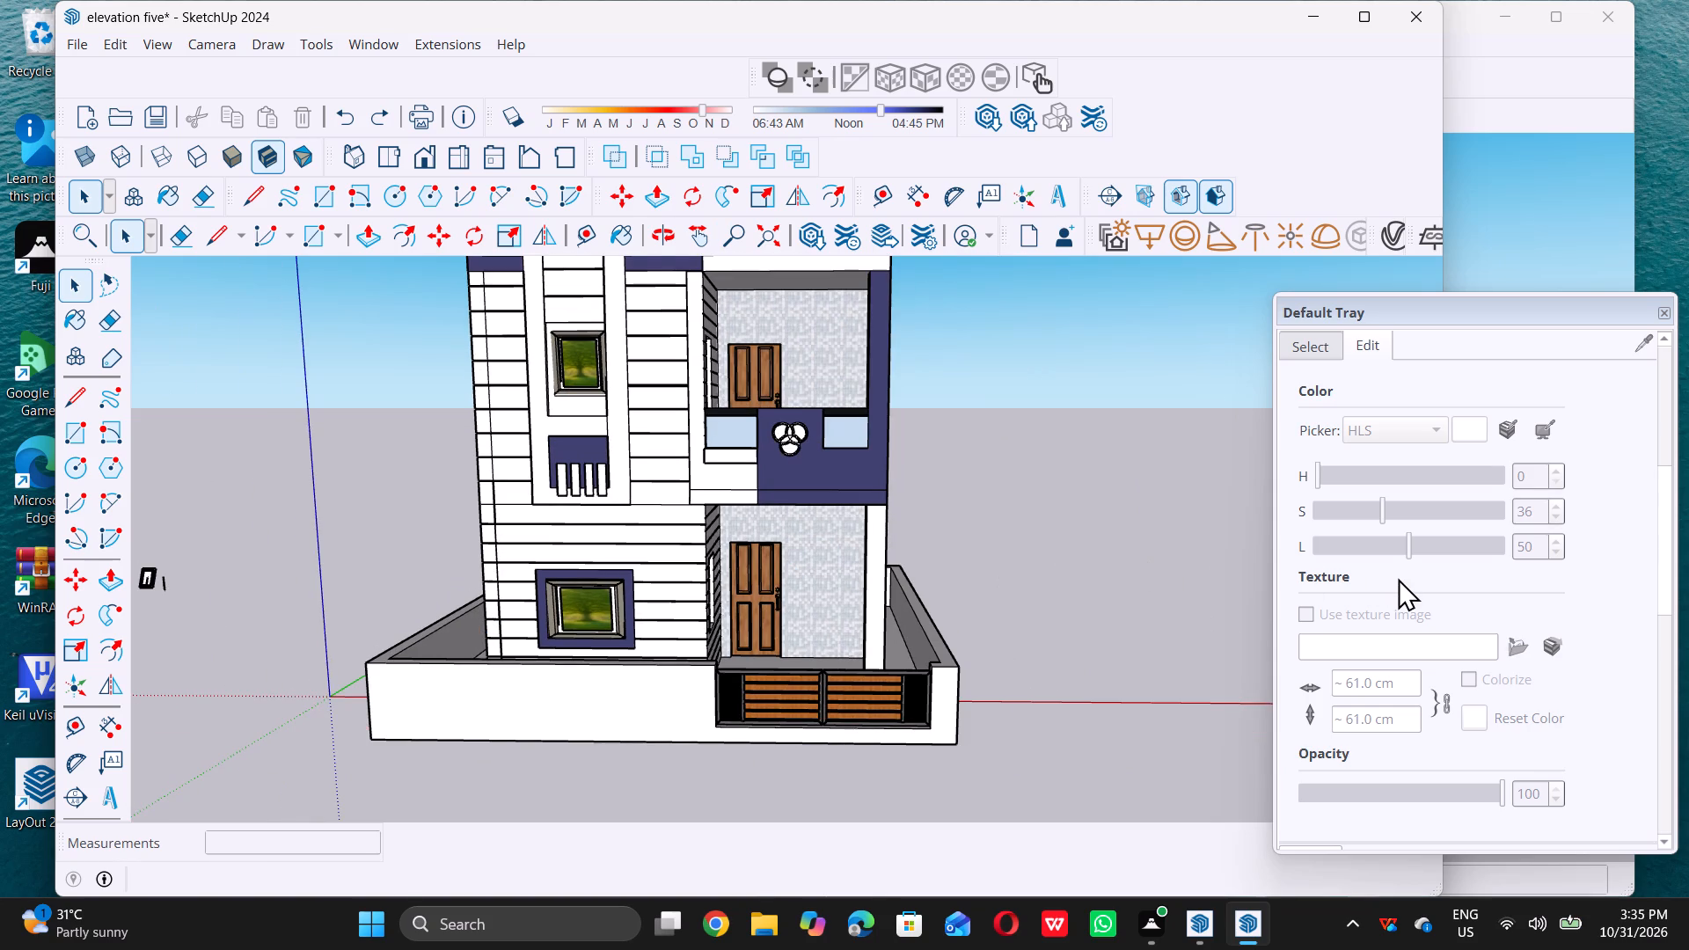
{"action": "scroll", "coordinate": [1398, 578], "scroll_direction": "up", "scroll_amount": 5}
{"action": "scroll", "coordinate": [1398, 580], "scroll_direction": "down", "scroll_amount": 13}
{"action": "scroll", "coordinate": [1430, 611], "scroll_direction": "up", "scroll_amount": 1}
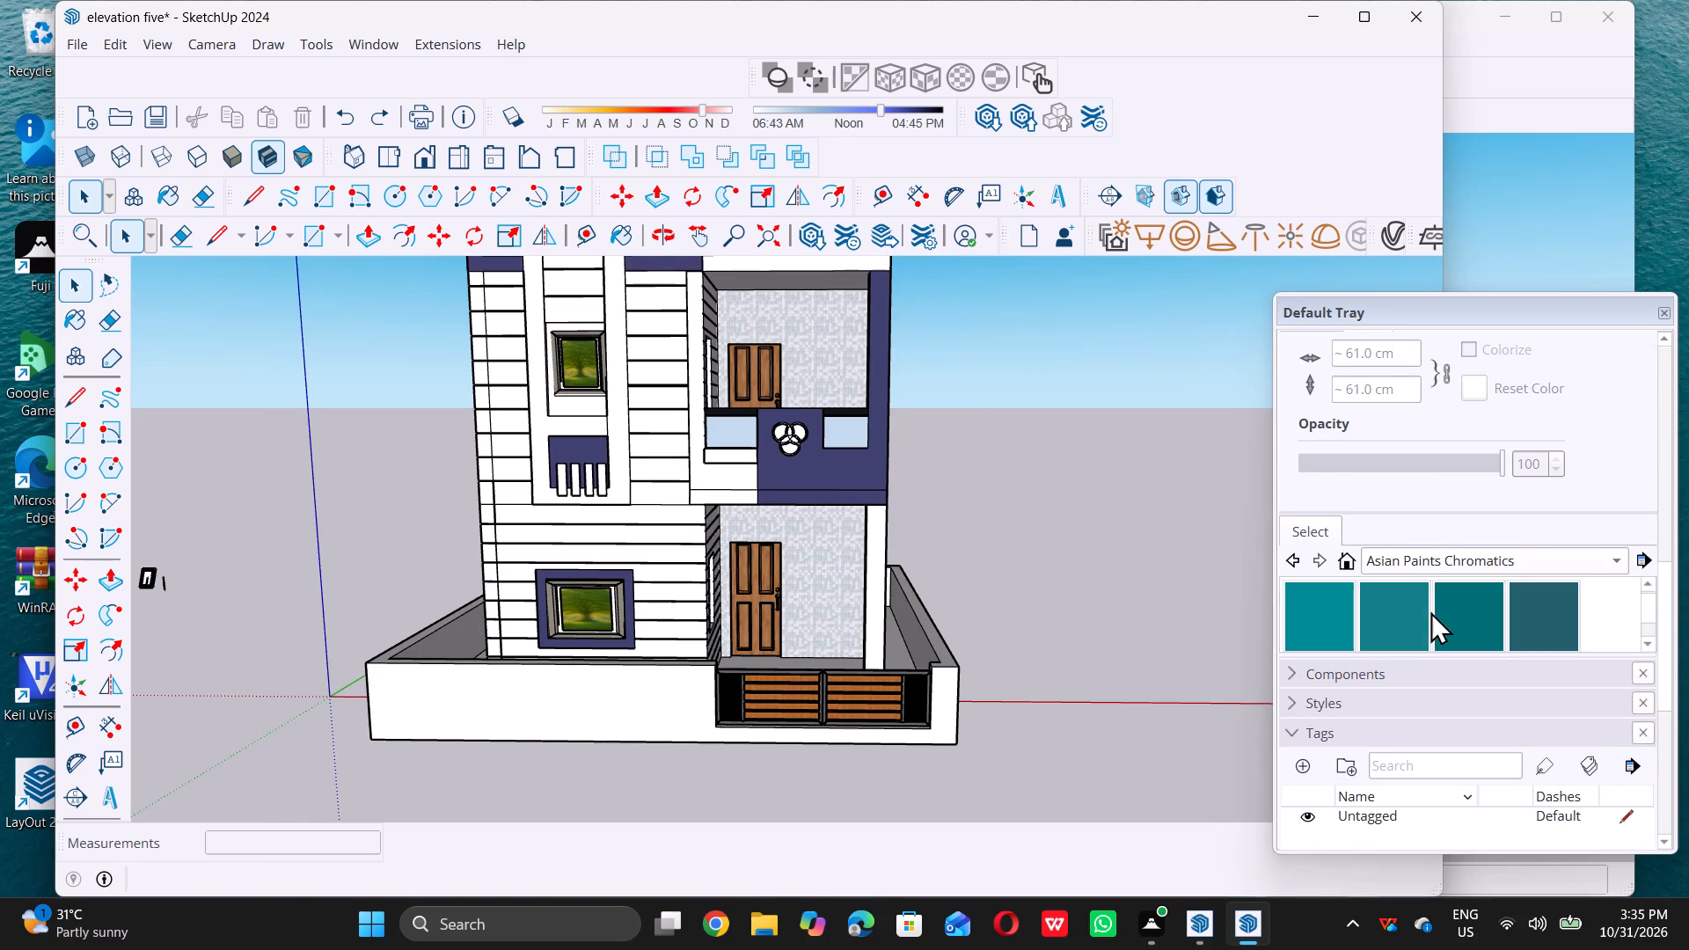
{"action": "scroll", "coordinate": [1430, 614], "scroll_direction": "up", "scroll_amount": 2}
{"action": "scroll", "coordinate": [1430, 616], "scroll_direction": "down", "scroll_amount": 2}
{"action": "scroll", "coordinate": [1430, 619], "scroll_direction": "up", "scroll_amount": 6}
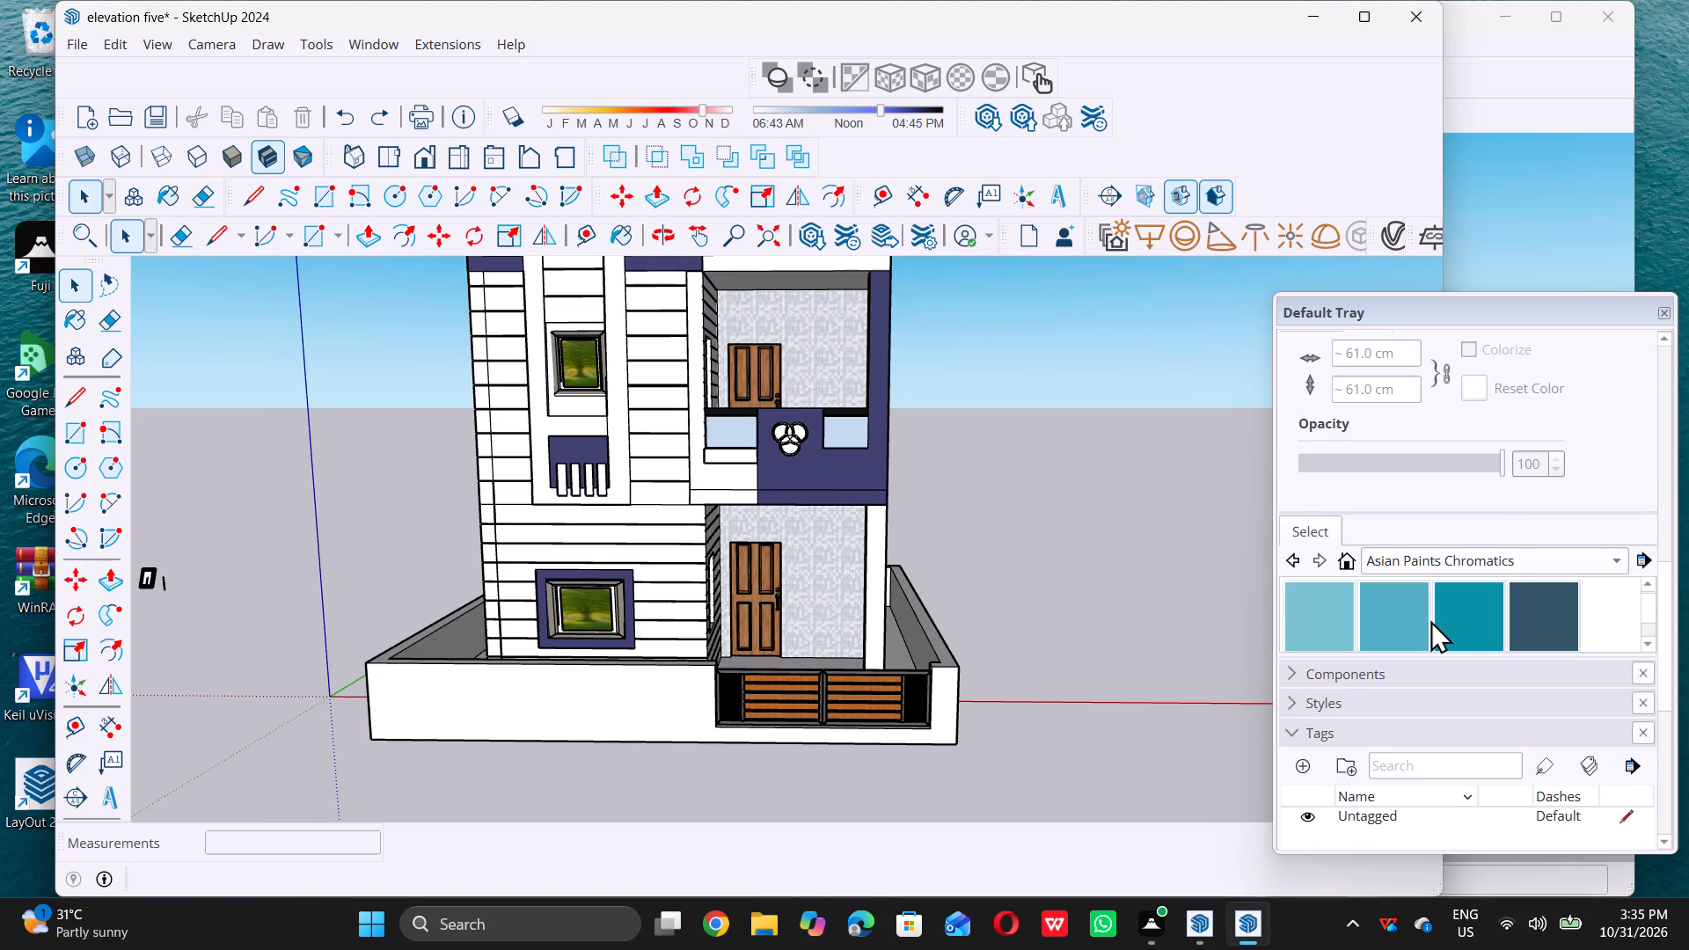
{"action": "scroll", "coordinate": [1430, 620], "scroll_direction": "up", "scroll_amount": 2}
{"action": "scroll", "coordinate": [1430, 620], "scroll_direction": "down", "scroll_amount": 8}
{"action": "scroll", "coordinate": [1475, 617], "scroll_direction": "up", "scroll_amount": 3}
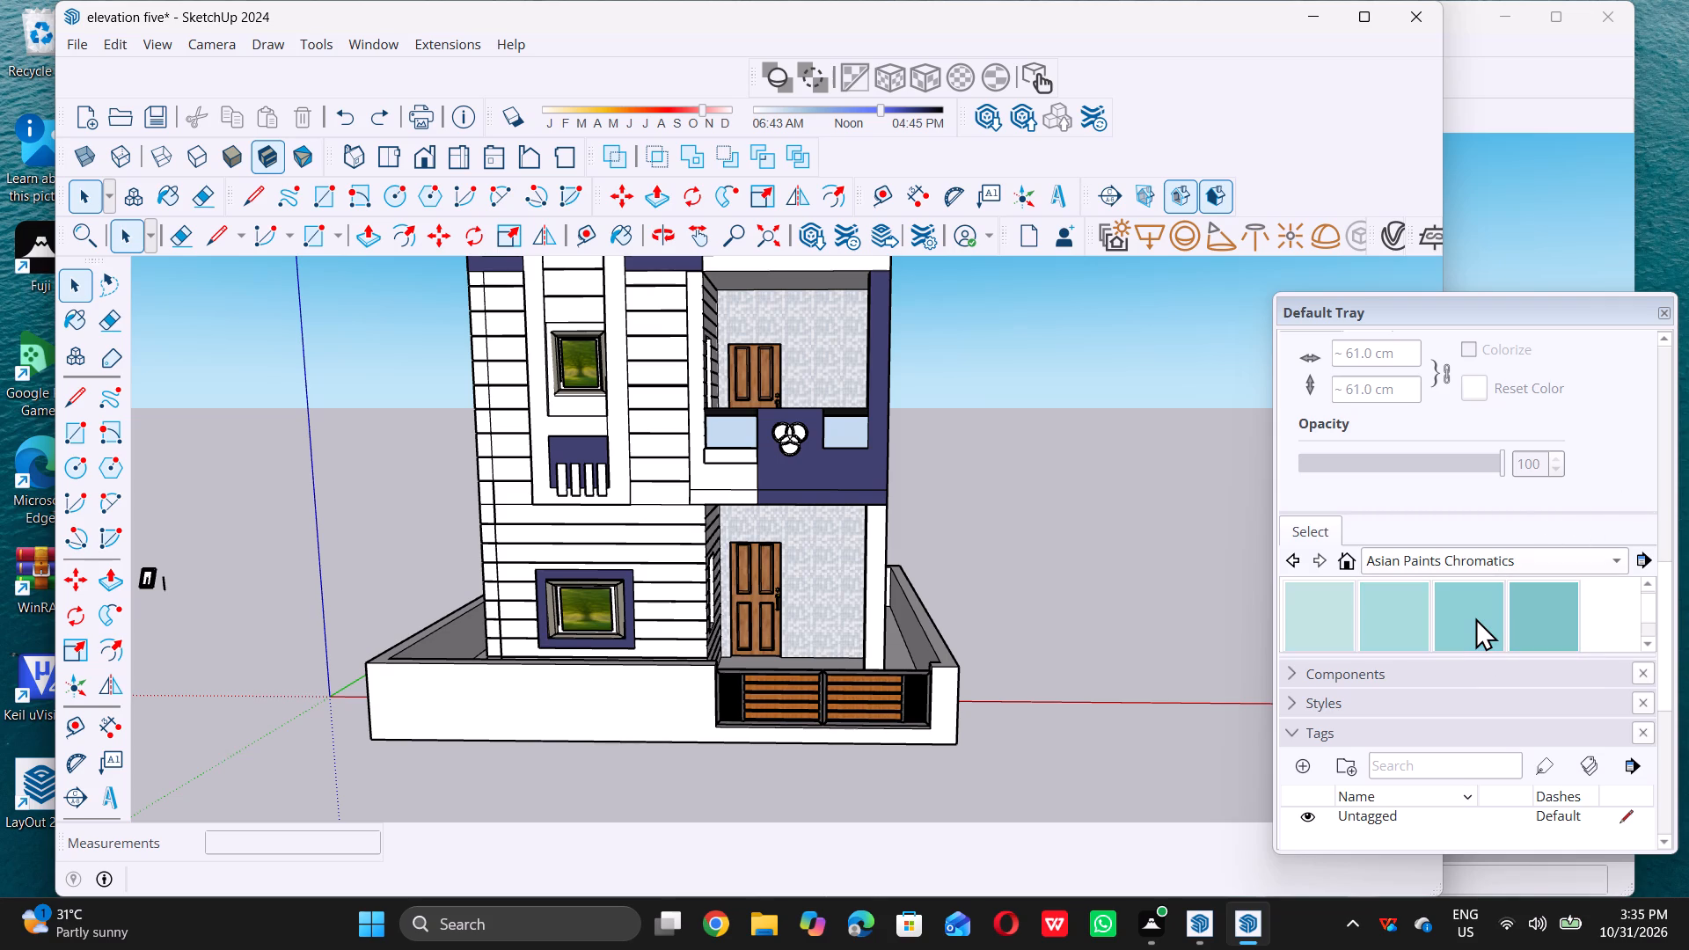
{"action": "double_click", "coordinate": [1539, 616]}
{"action": "scroll", "coordinate": [639, 348], "scroll_direction": "up", "scroll_amount": 4}
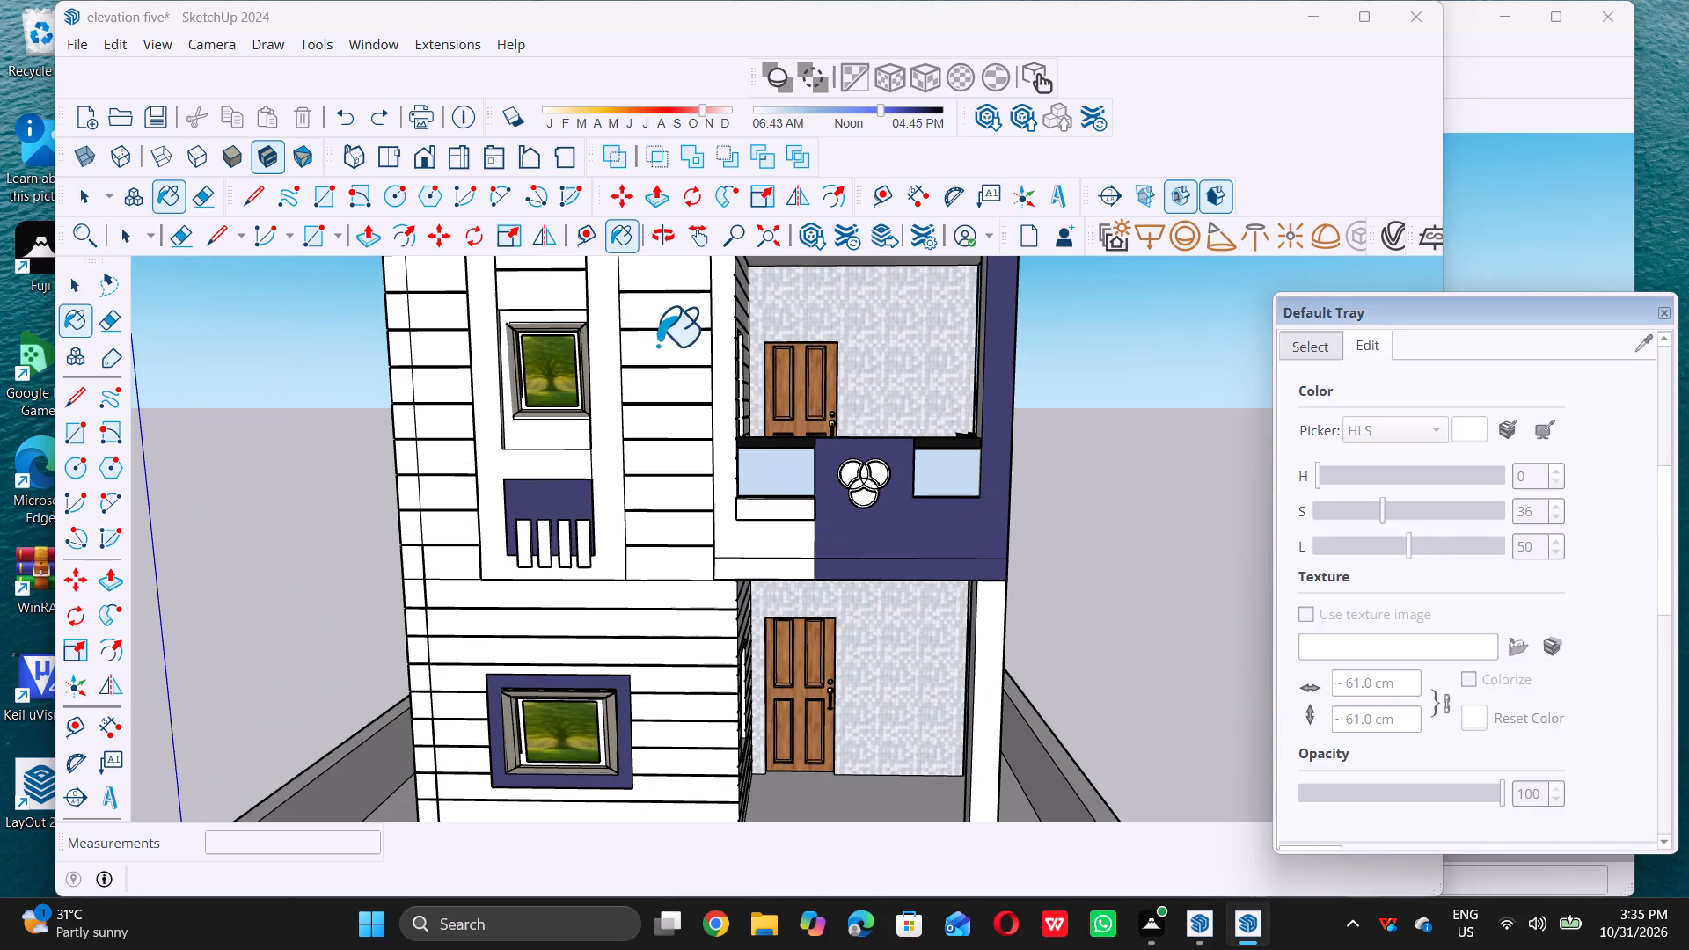
{"action": "left_click", "coordinate": [657, 345]}
{"action": "left_click", "coordinate": [685, 390]}
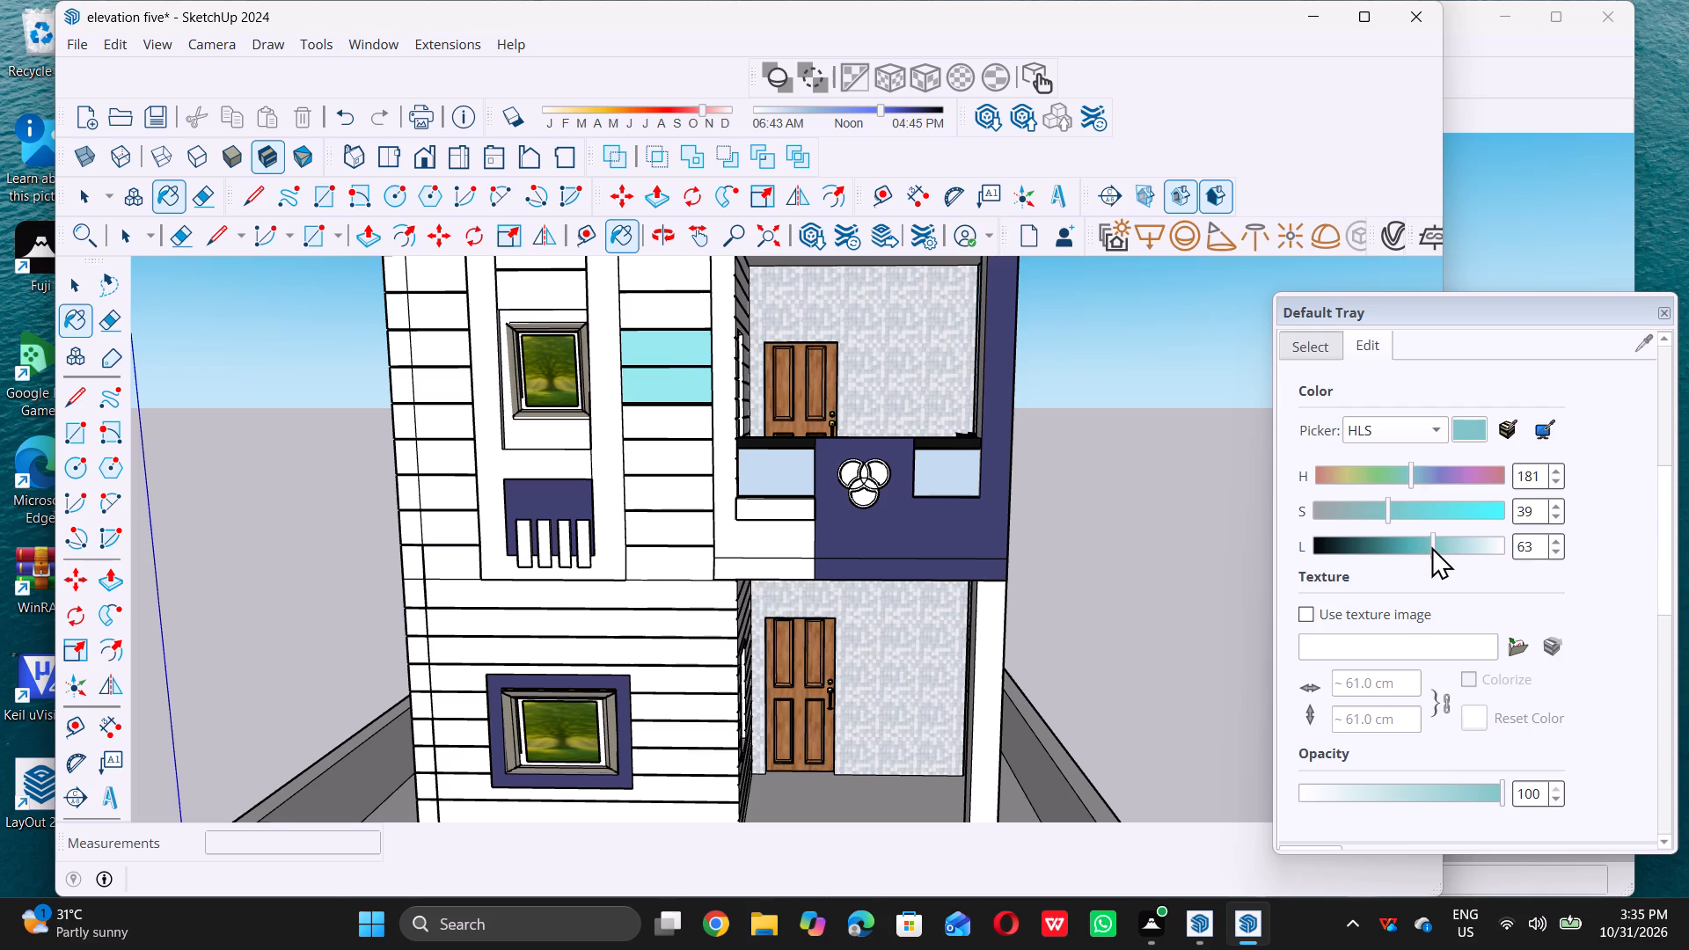
Reduce the light teal material's saturation to 28 while checking the effect on the two painted strips.
{"action": "triple_click", "coordinate": [1387, 509]}
{"action": "left_click_drag", "start_coordinate": [1383, 508], "coordinate": [1381, 508]}
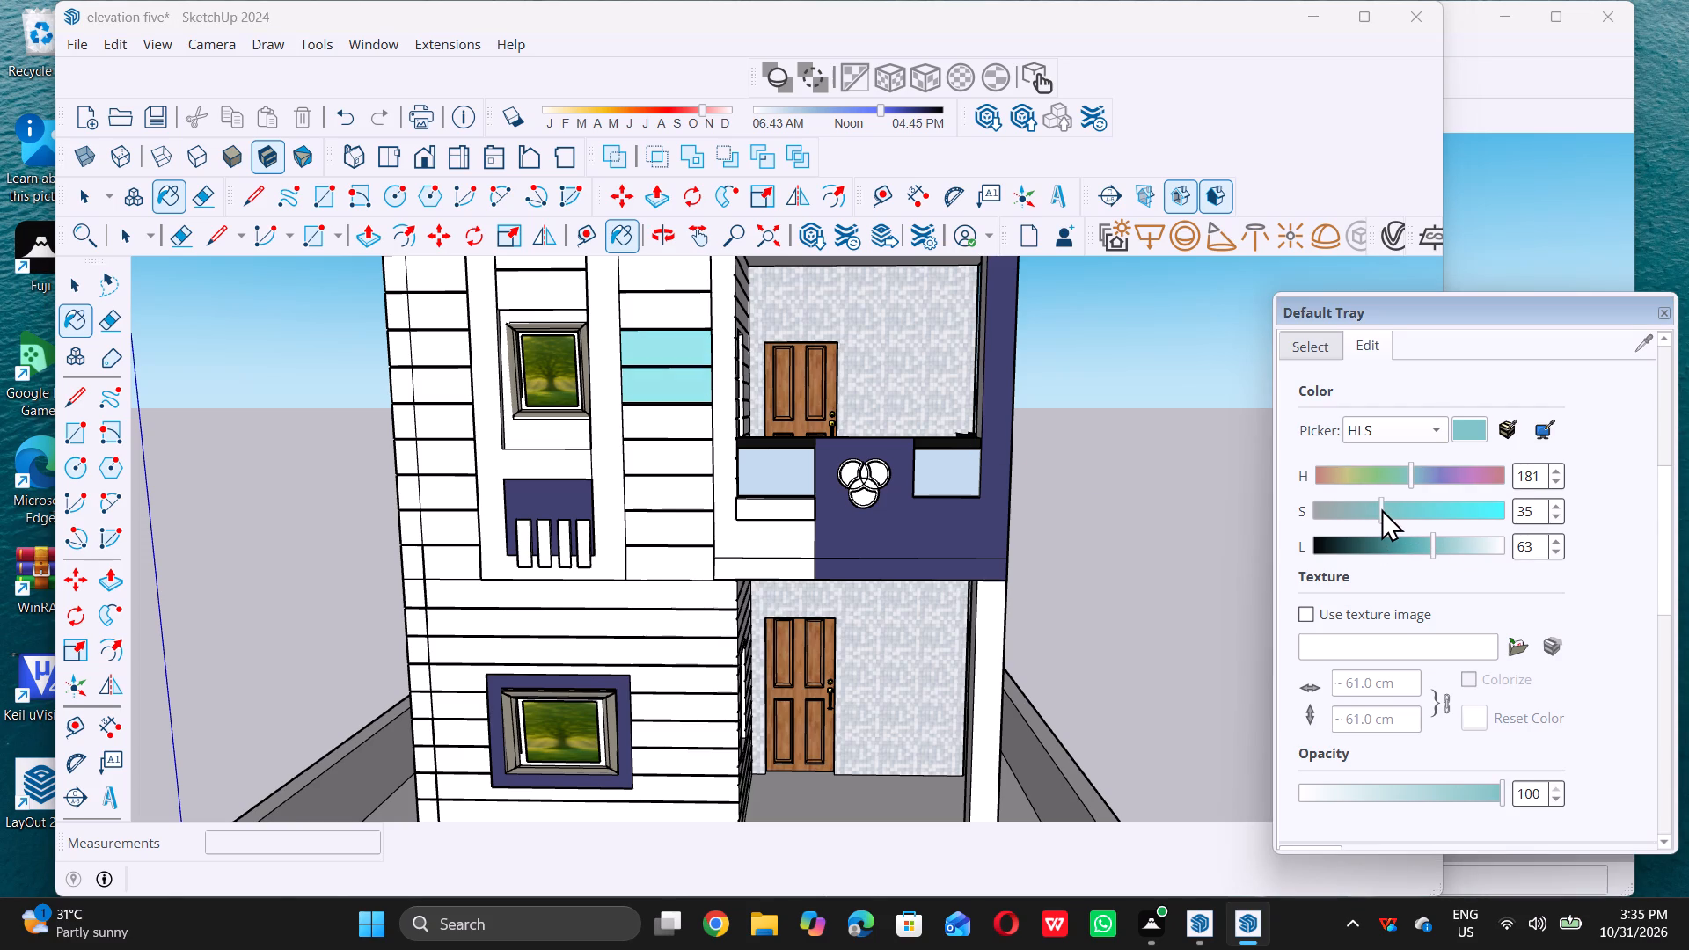
{"action": "left_click_drag", "start_coordinate": [1381, 508], "coordinate": [1352, 508]}
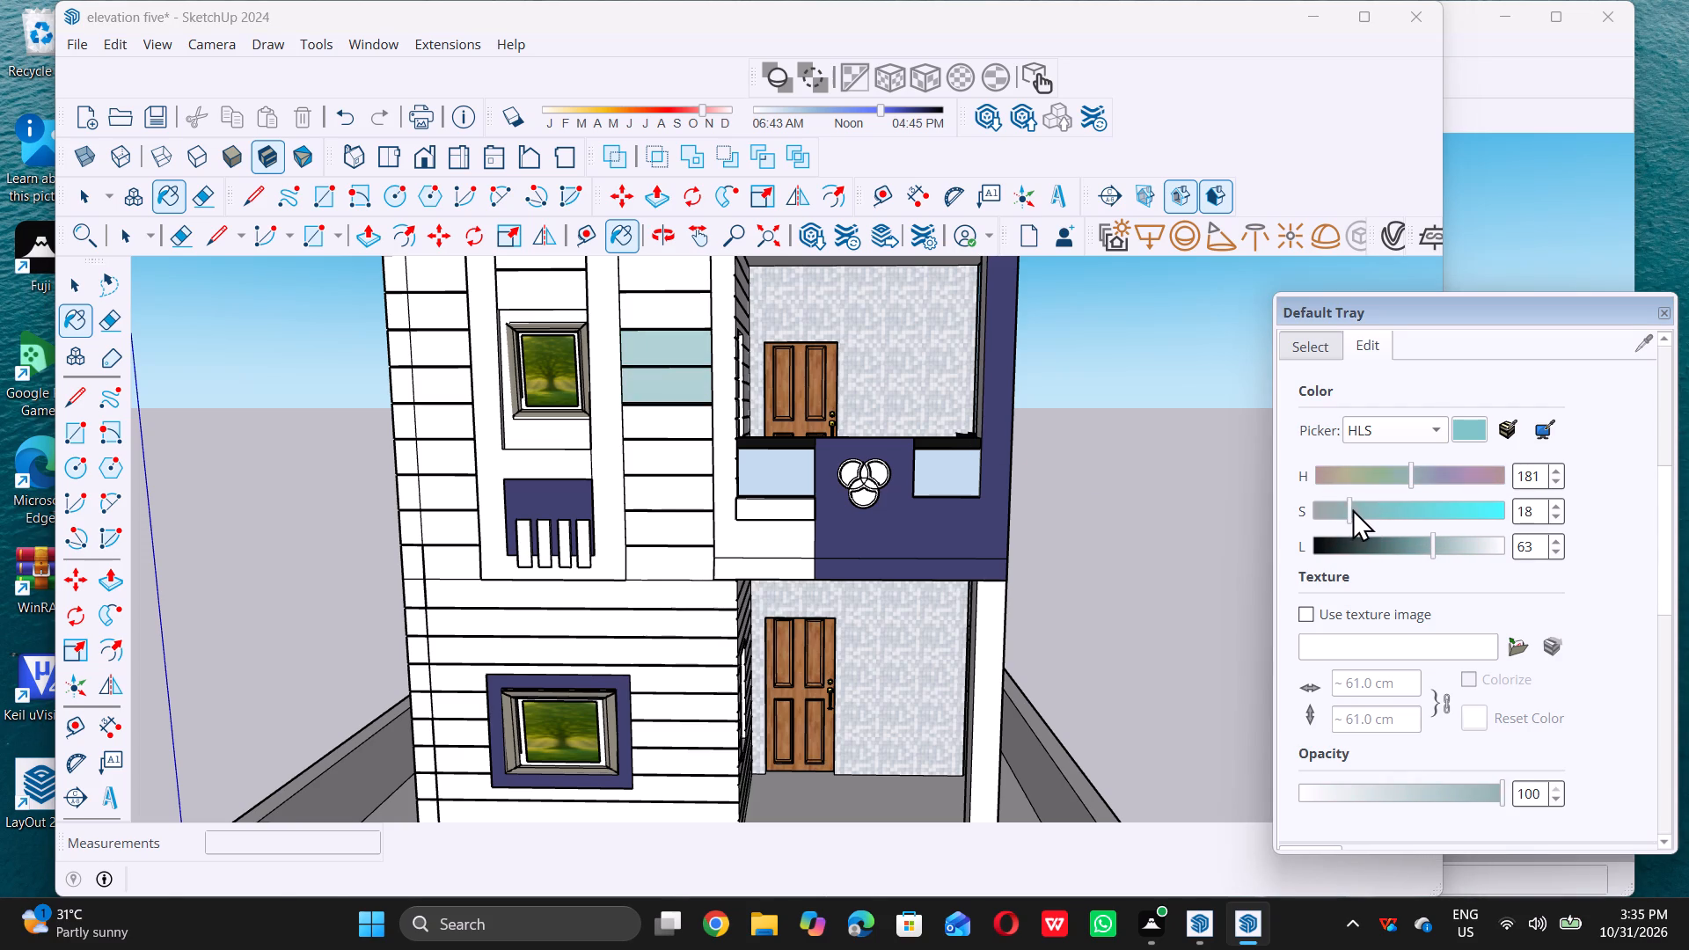
{"action": "left_click_drag", "start_coordinate": [1352, 508], "coordinate": [1364, 508]}
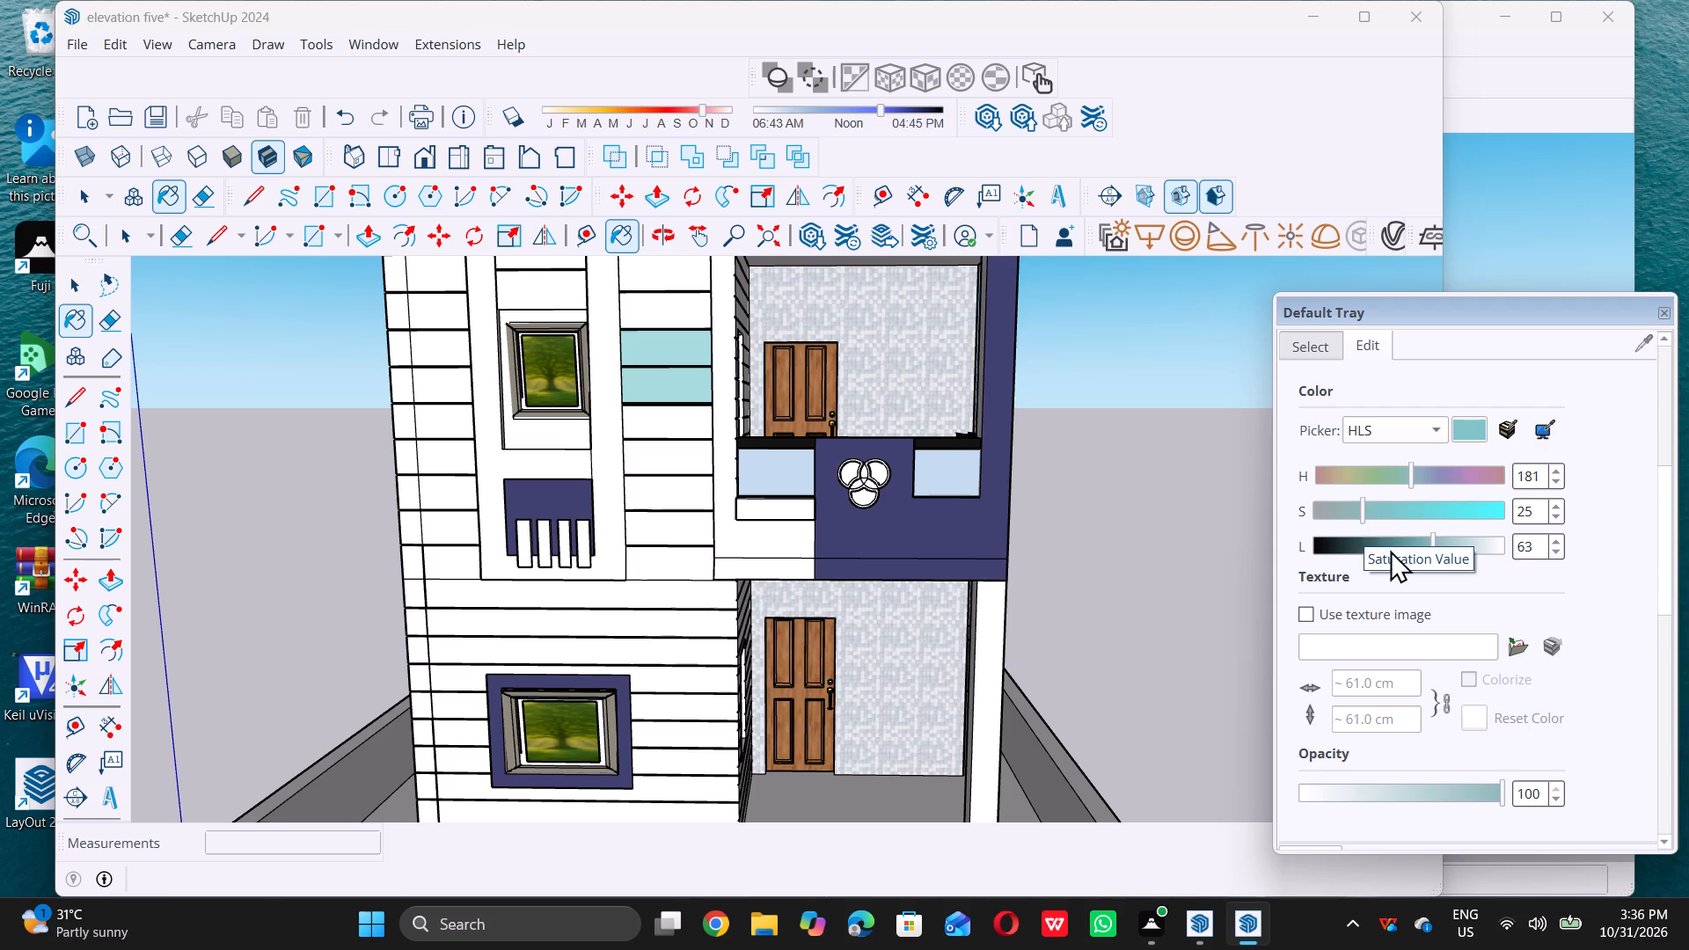
{"action": "scroll", "coordinate": [1403, 577], "scroll_direction": "down", "scroll_amount": 1}
{"action": "scroll", "coordinate": [1386, 522], "scroll_direction": "up", "scroll_amount": 2}
Pick a medium teal from Asian Paints Chromatics and paint one first-floor cladding strip on the window's side away from the balcony.
{"action": "scroll", "coordinate": [1441, 599], "scroll_direction": "down", "scroll_amount": 5}
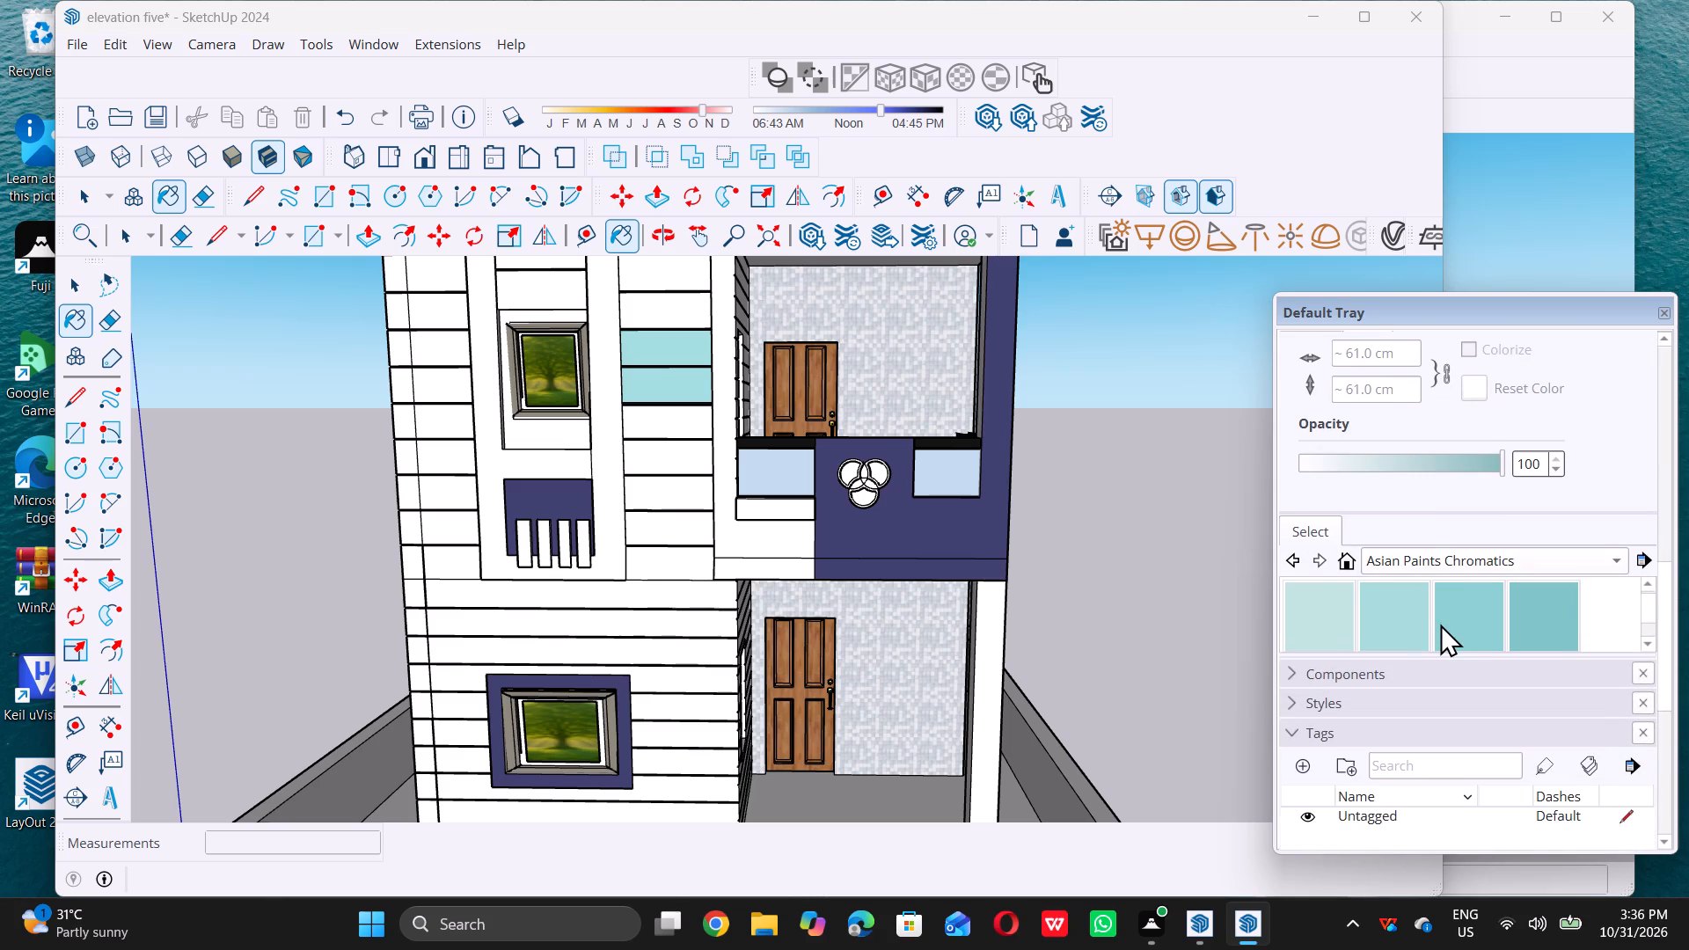
{"action": "scroll", "coordinate": [1442, 624], "scroll_direction": "up", "scroll_amount": 6}
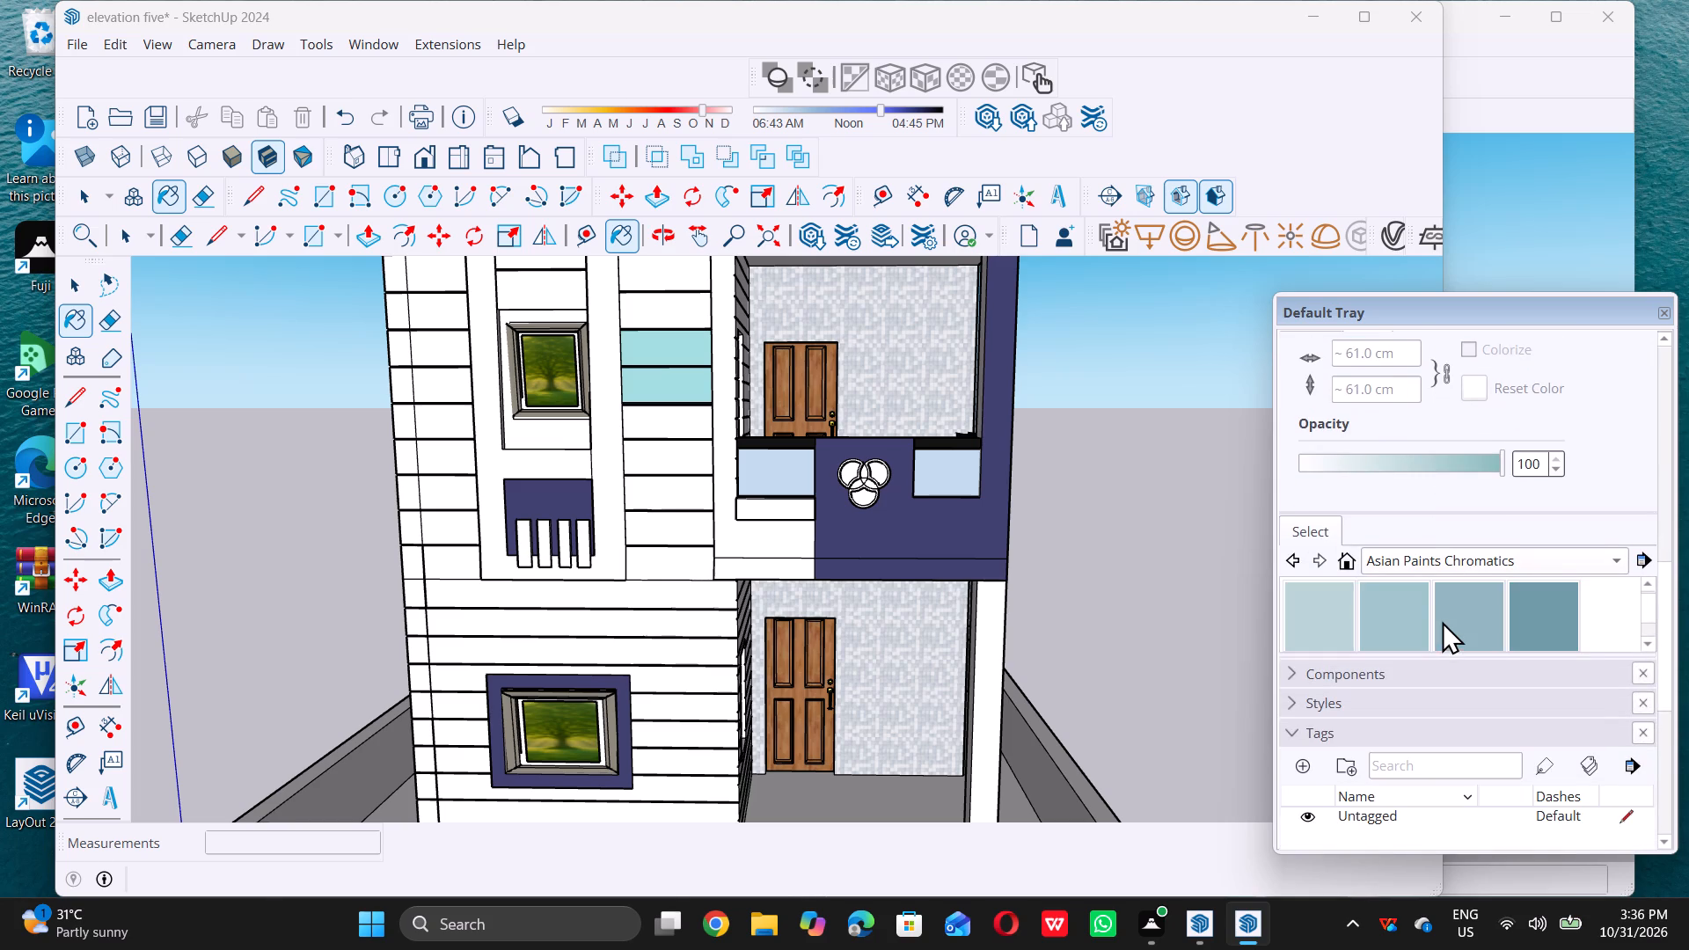
{"action": "scroll", "coordinate": [1442, 618], "scroll_direction": "up", "scroll_amount": 17}
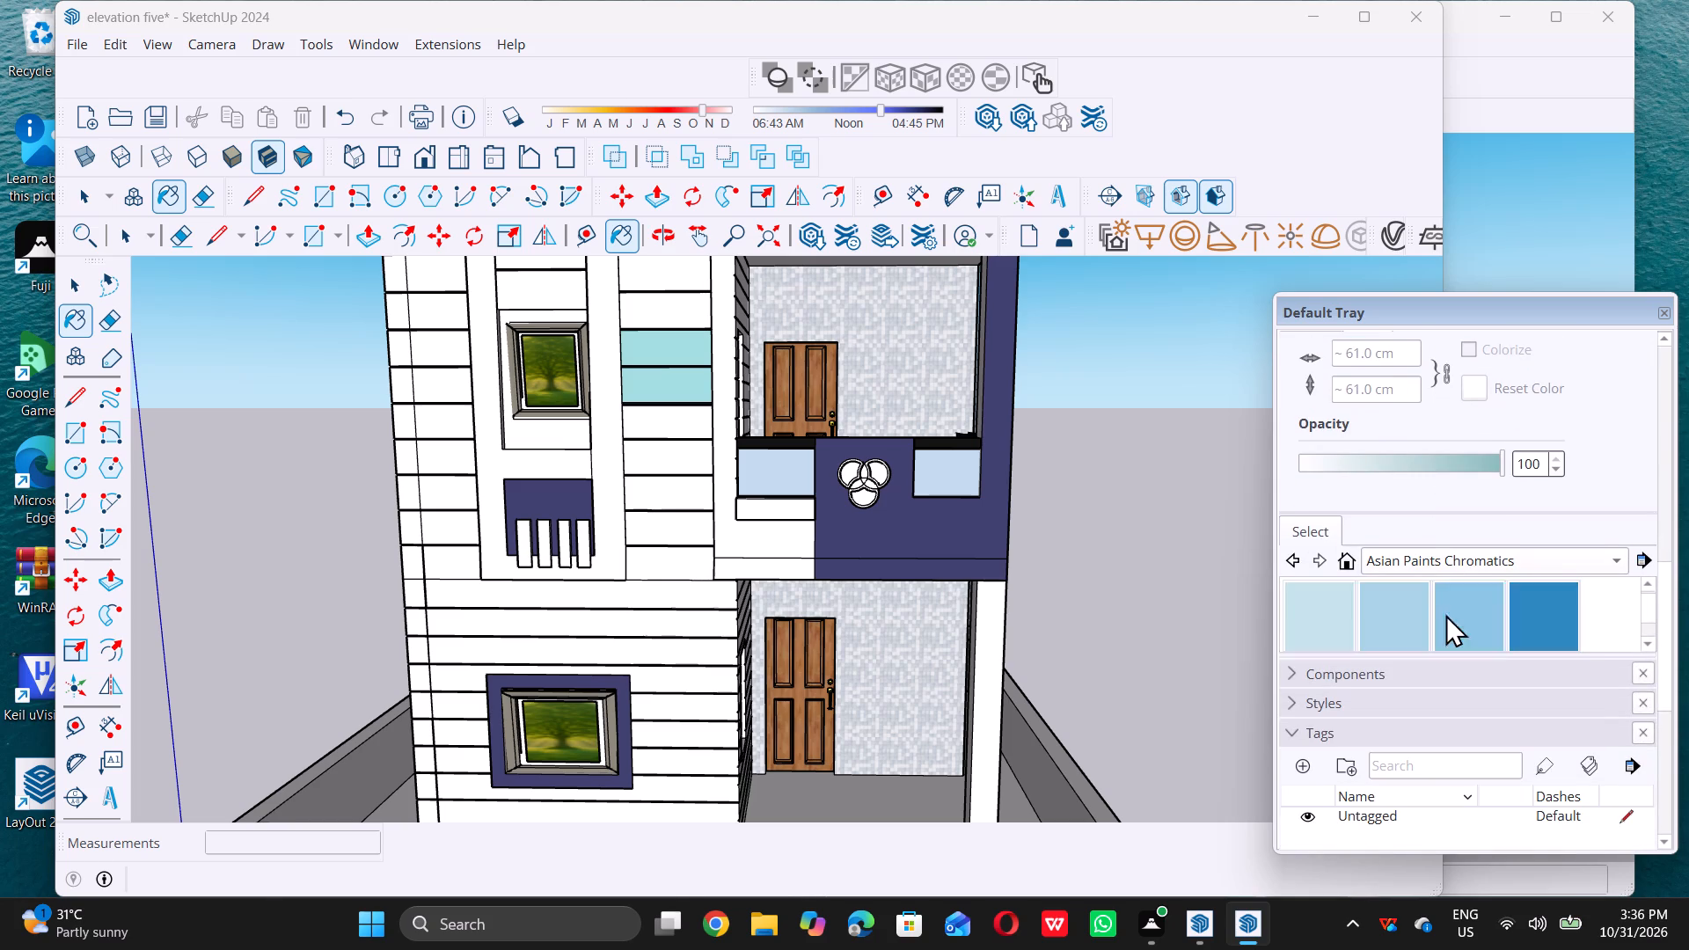
{"action": "scroll", "coordinate": [1445, 614], "scroll_direction": "up", "scroll_amount": 20}
{"action": "scroll", "coordinate": [1445, 614], "scroll_direction": "up", "scroll_amount": 8}
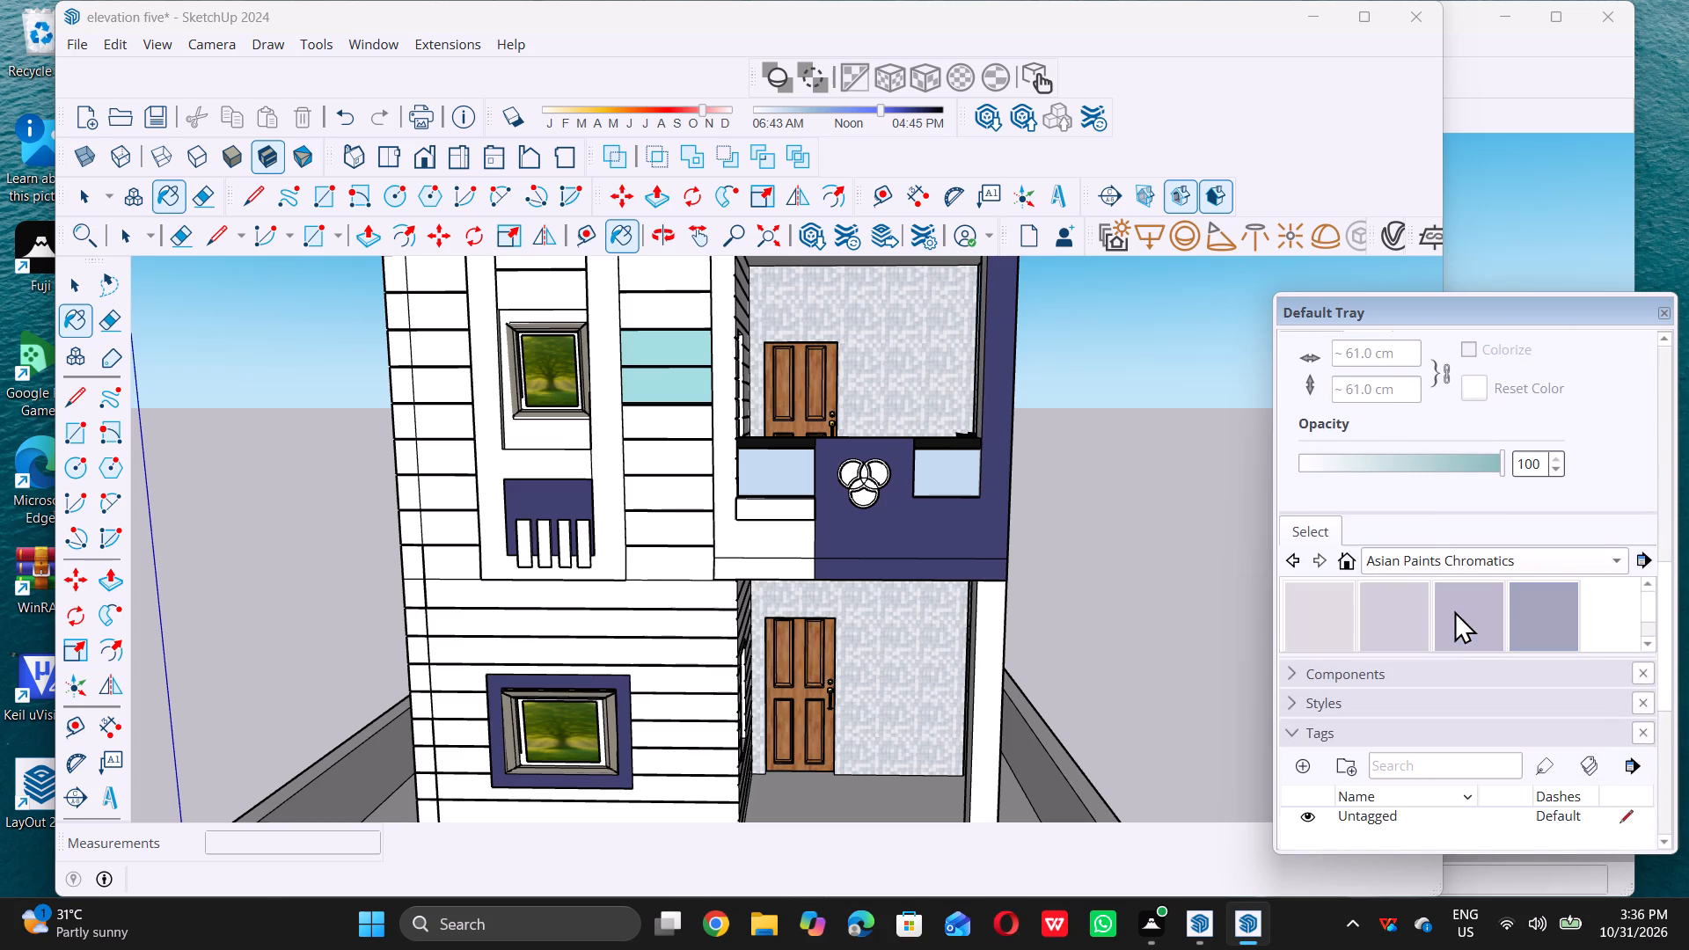
{"action": "scroll", "coordinate": [1454, 610], "scroll_direction": "up", "scroll_amount": 20}
{"action": "scroll", "coordinate": [1454, 610], "scroll_direction": "up", "scroll_amount": 8}
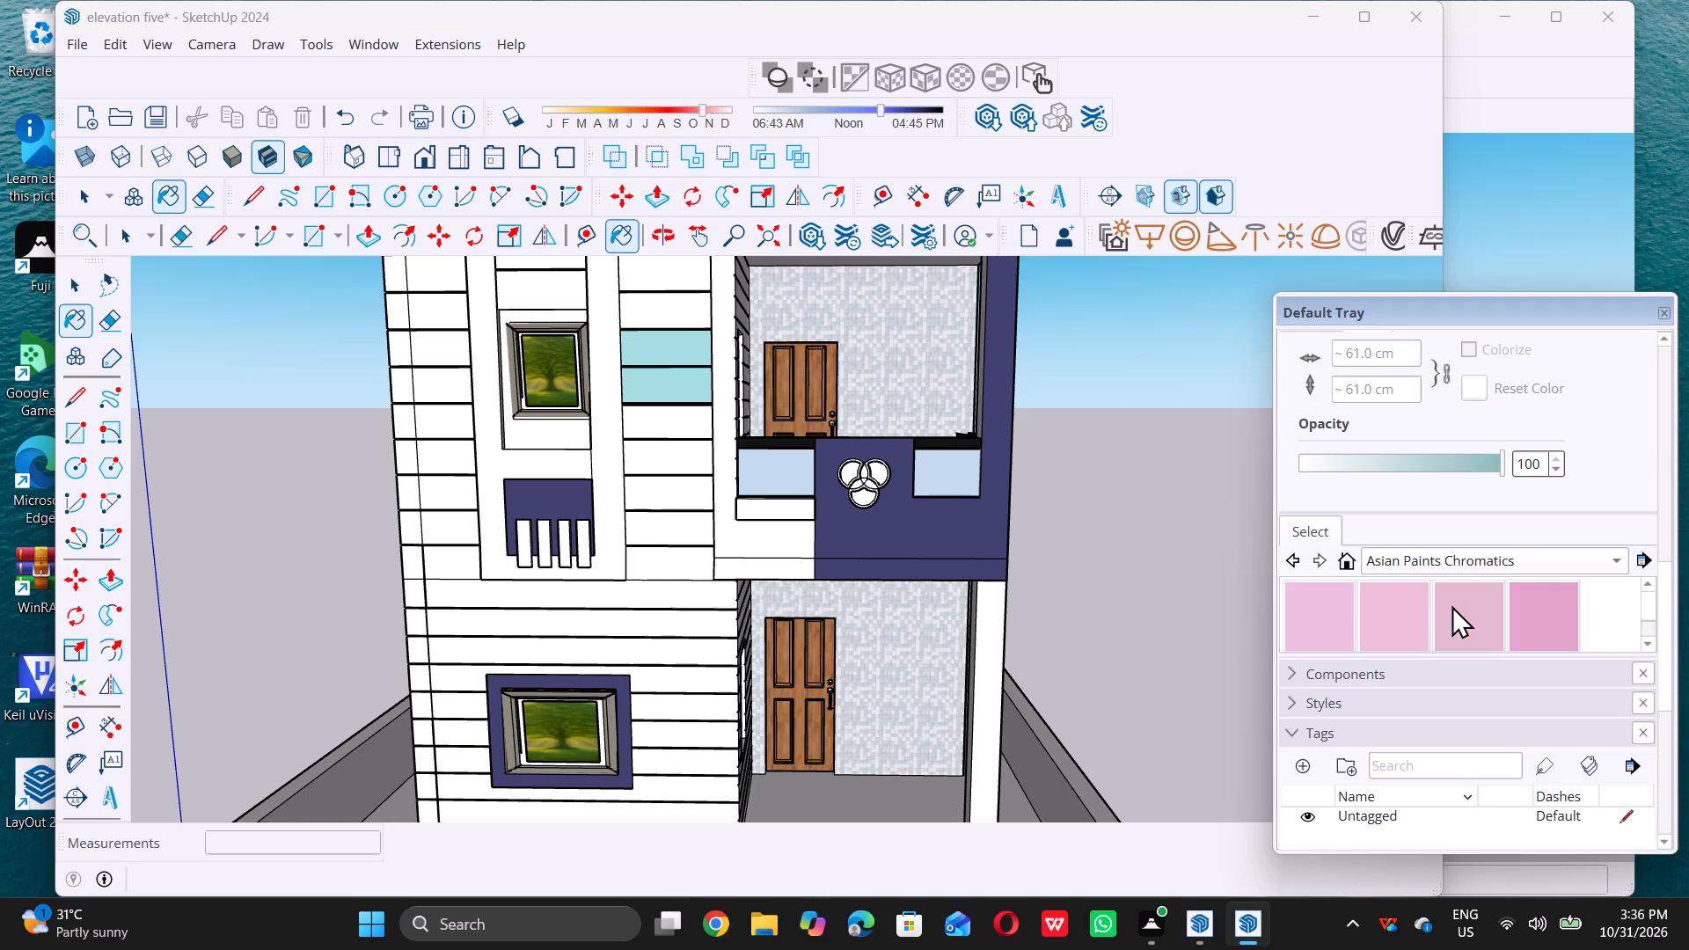
{"action": "scroll", "coordinate": [1451, 605], "scroll_direction": "up", "scroll_amount": 10}
{"action": "scroll", "coordinate": [1451, 610], "scroll_direction": "down", "scroll_amount": 17}
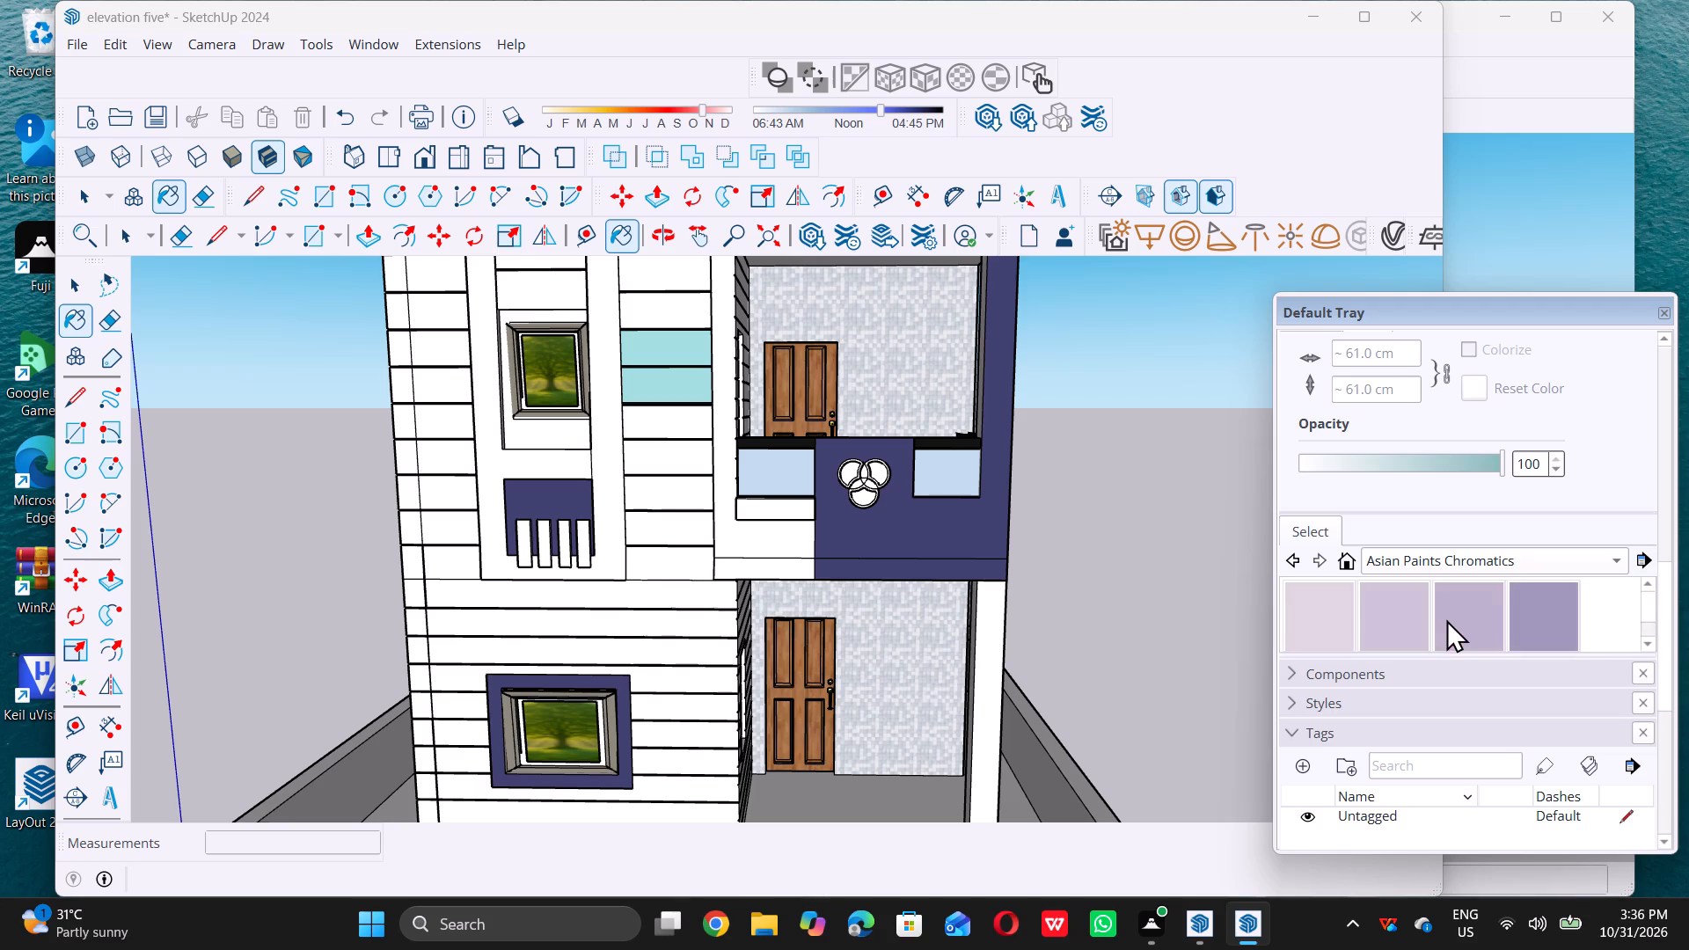
{"action": "scroll", "coordinate": [1446, 619], "scroll_direction": "down", "scroll_amount": 20}
{"action": "scroll", "coordinate": [1446, 619], "scroll_direction": "down", "scroll_amount": 12}
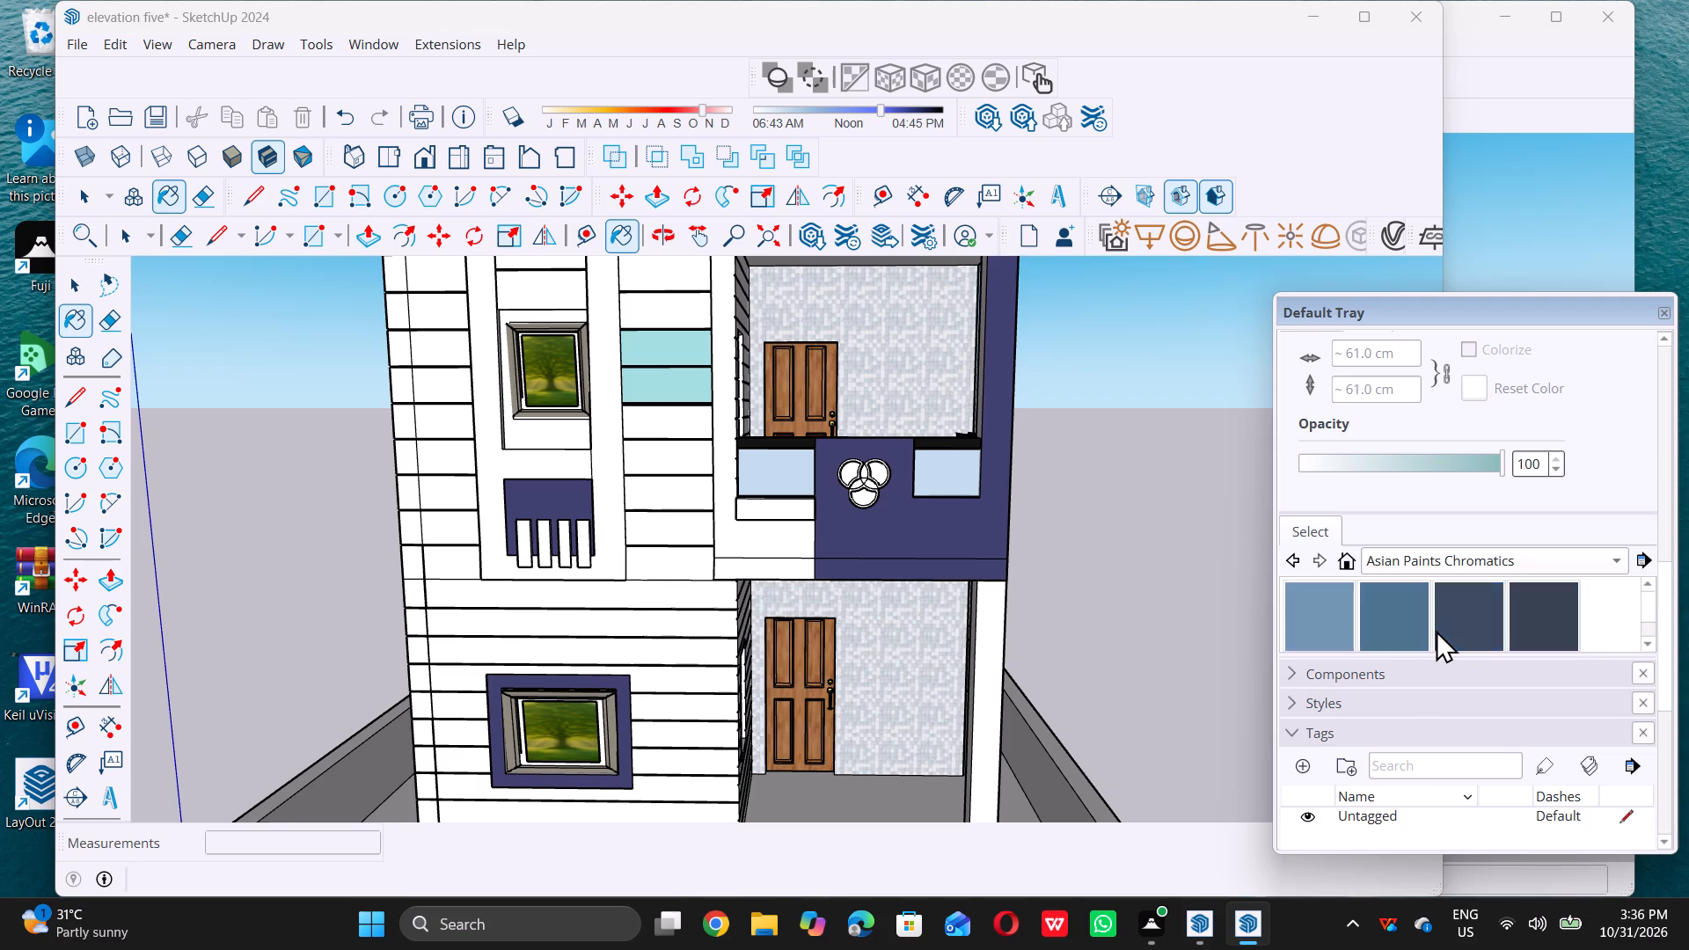
{"action": "scroll", "coordinate": [1436, 630], "scroll_direction": "down", "scroll_amount": 12}
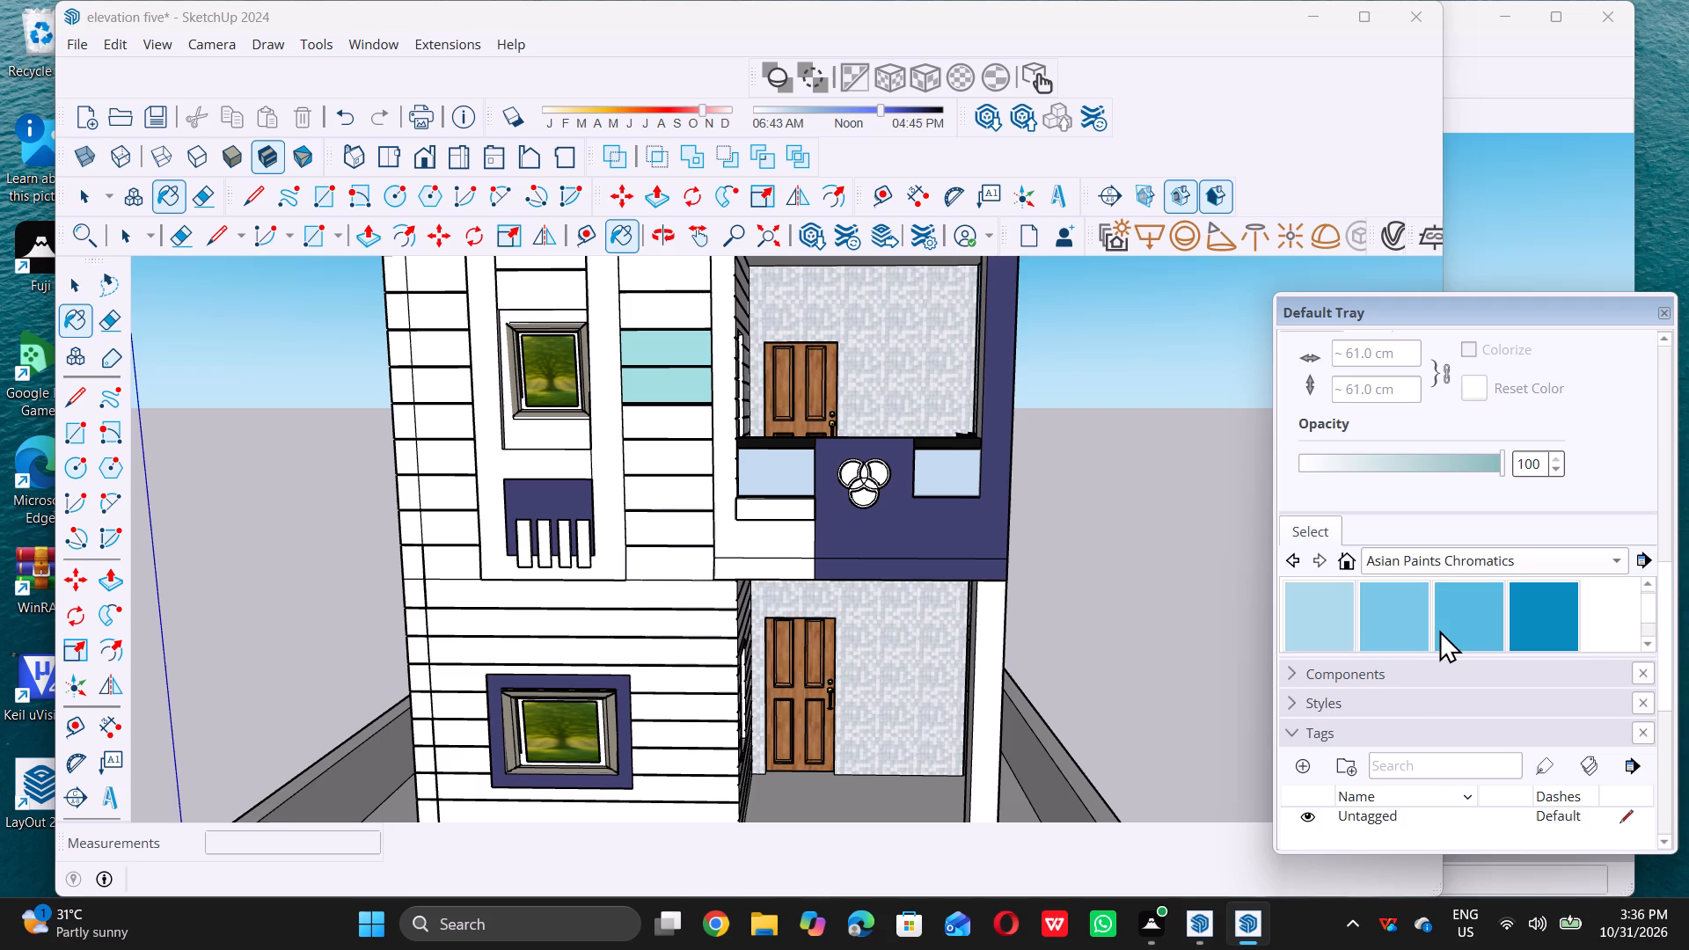
{"action": "scroll", "coordinate": [1439, 628], "scroll_direction": "down", "scroll_amount": 12}
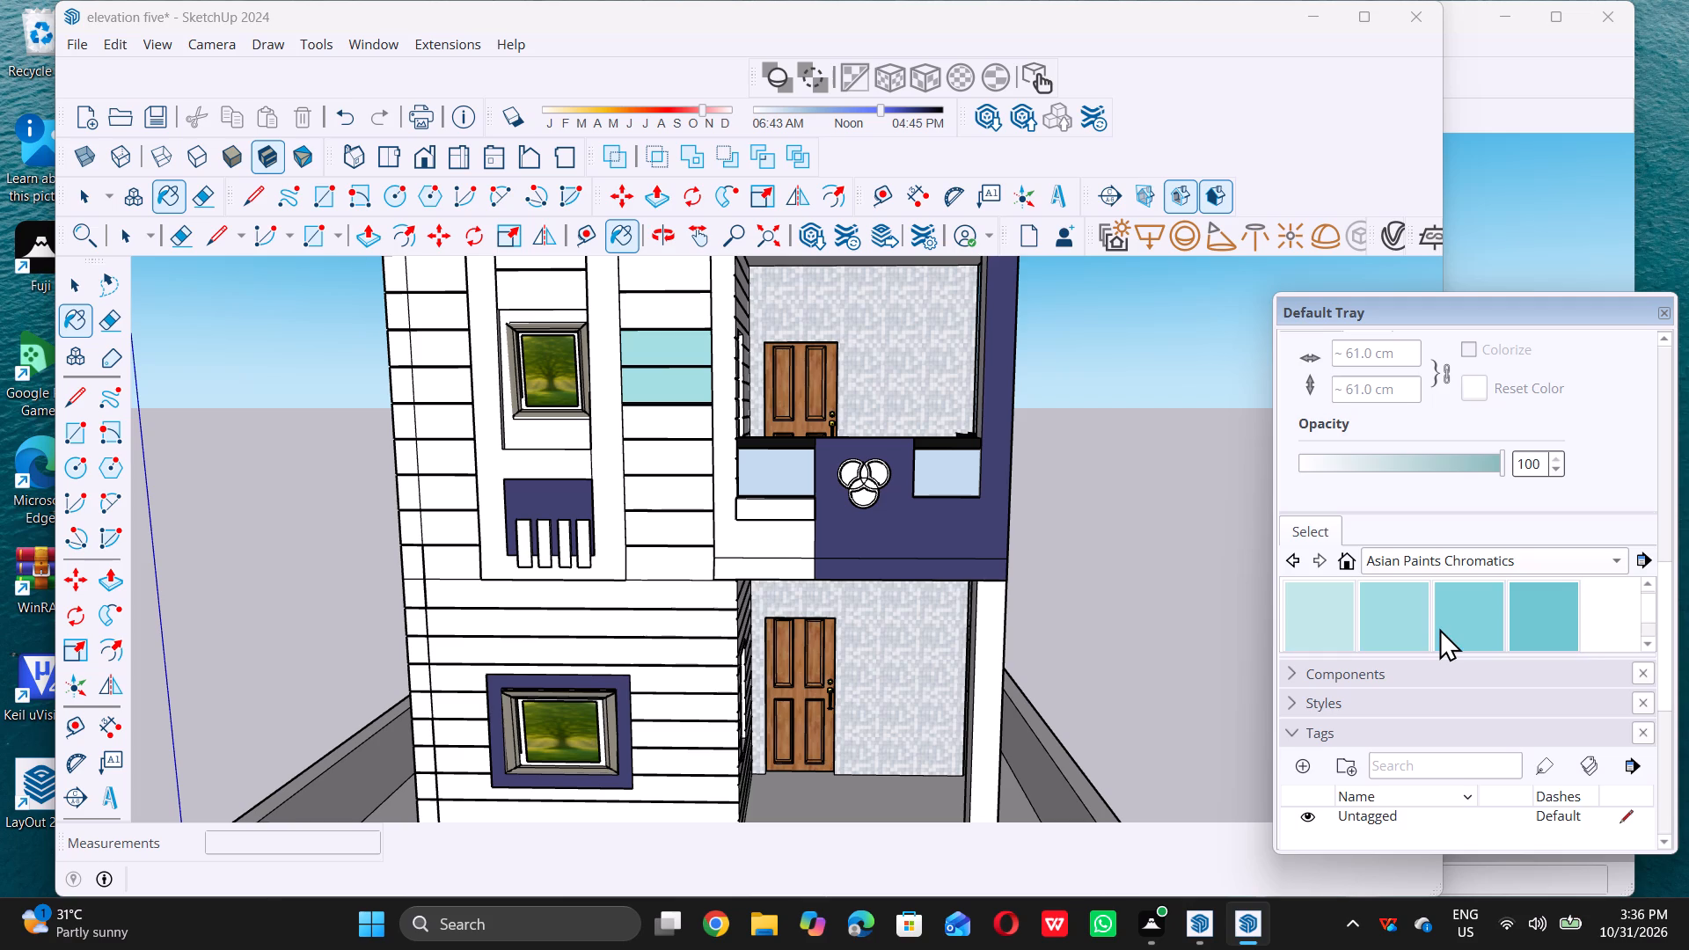
{"action": "scroll", "coordinate": [1444, 628], "scroll_direction": "down", "scroll_amount": 3}
{"action": "scroll", "coordinate": [1444, 628], "scroll_direction": "up", "scroll_amount": 1}
{"action": "scroll", "coordinate": [1445, 628], "scroll_direction": "down", "scroll_amount": 1}
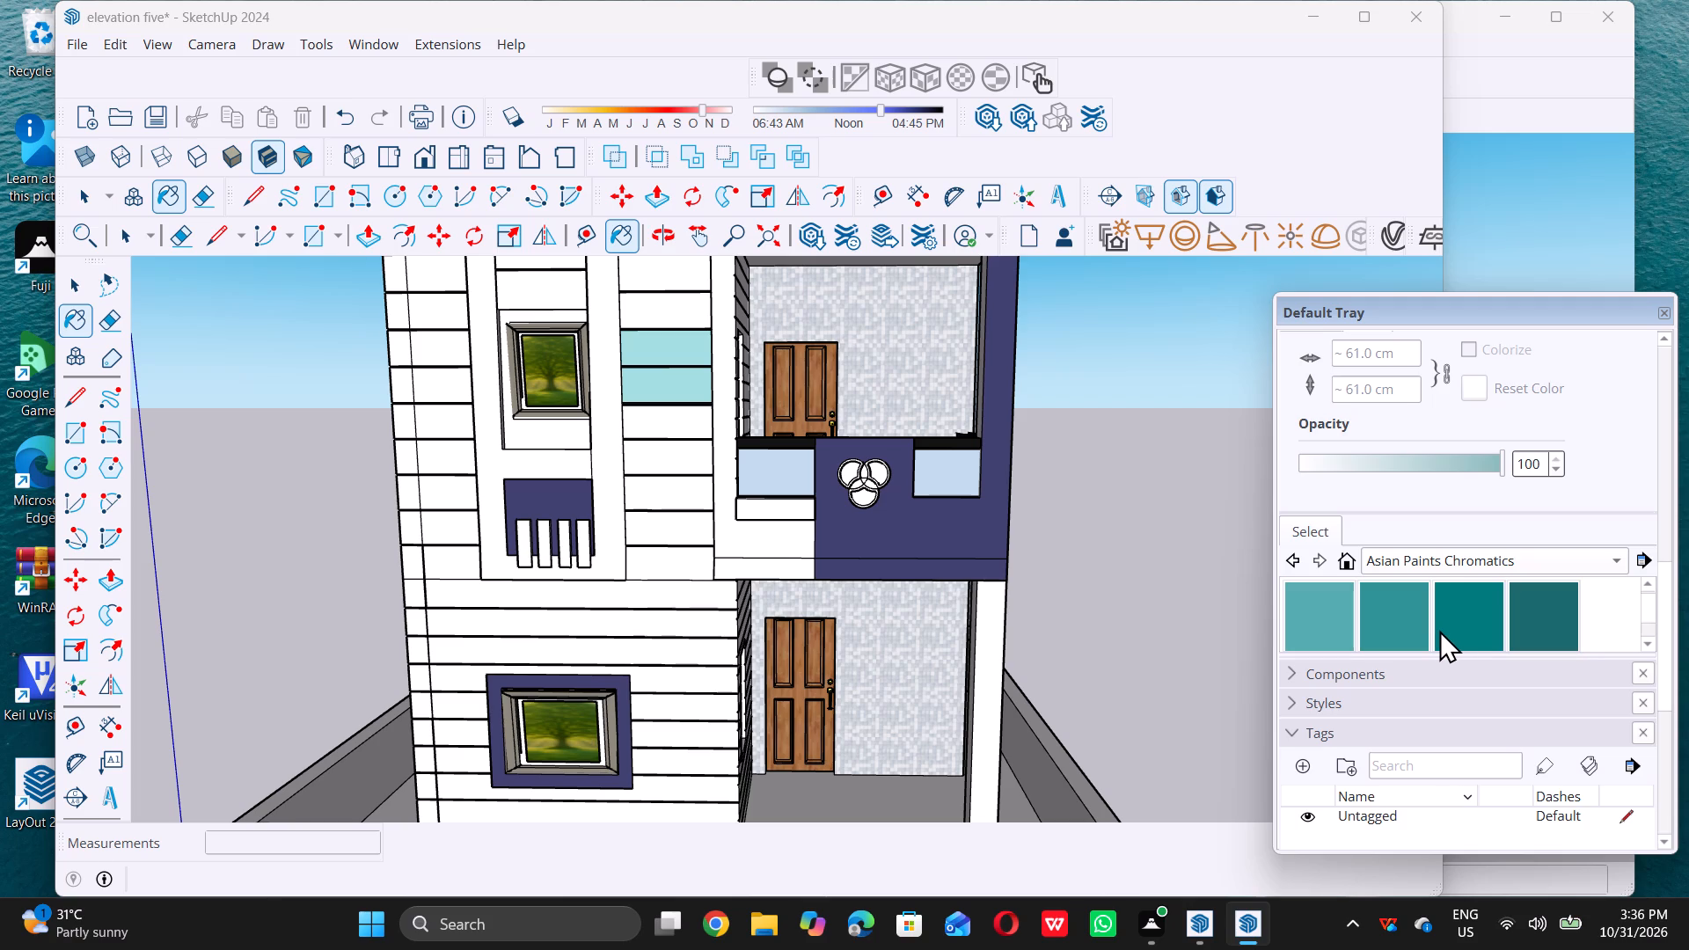
{"action": "left_click", "coordinate": [1337, 615]}
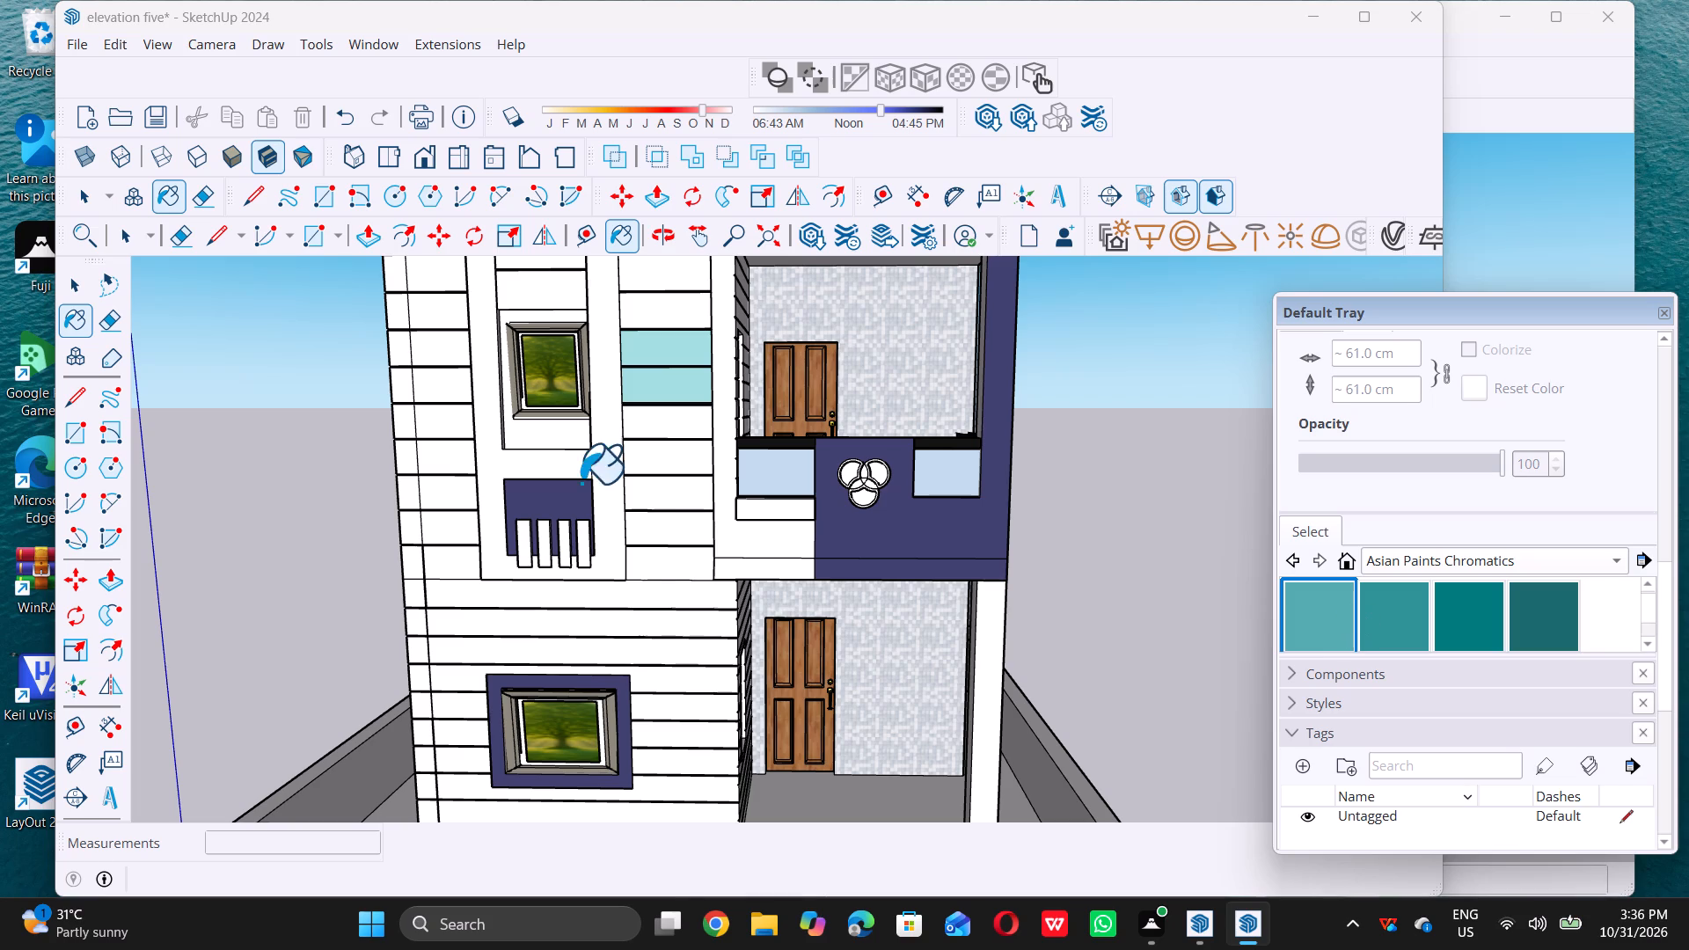
{"action": "triple_click", "coordinate": [435, 380]}
{"action": "double_click", "coordinate": [435, 380]}
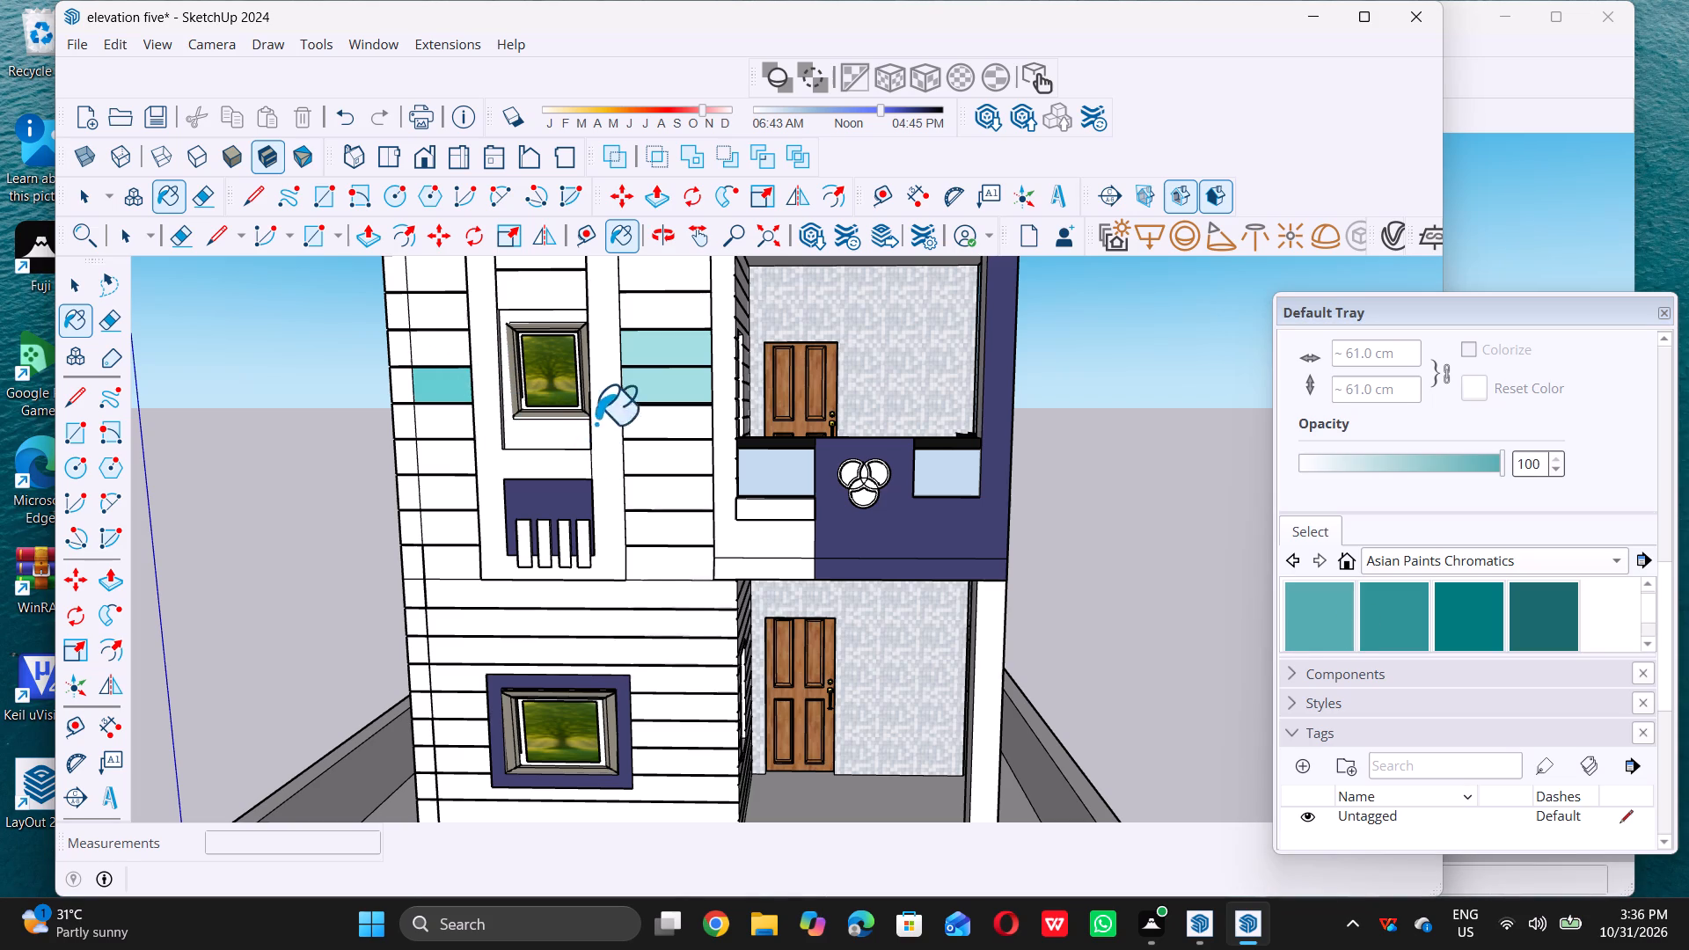
Lower the medium teal material's opacity to 88.
{"action": "scroll", "coordinate": [438, 378], "scroll_direction": "up", "scroll_amount": 4}
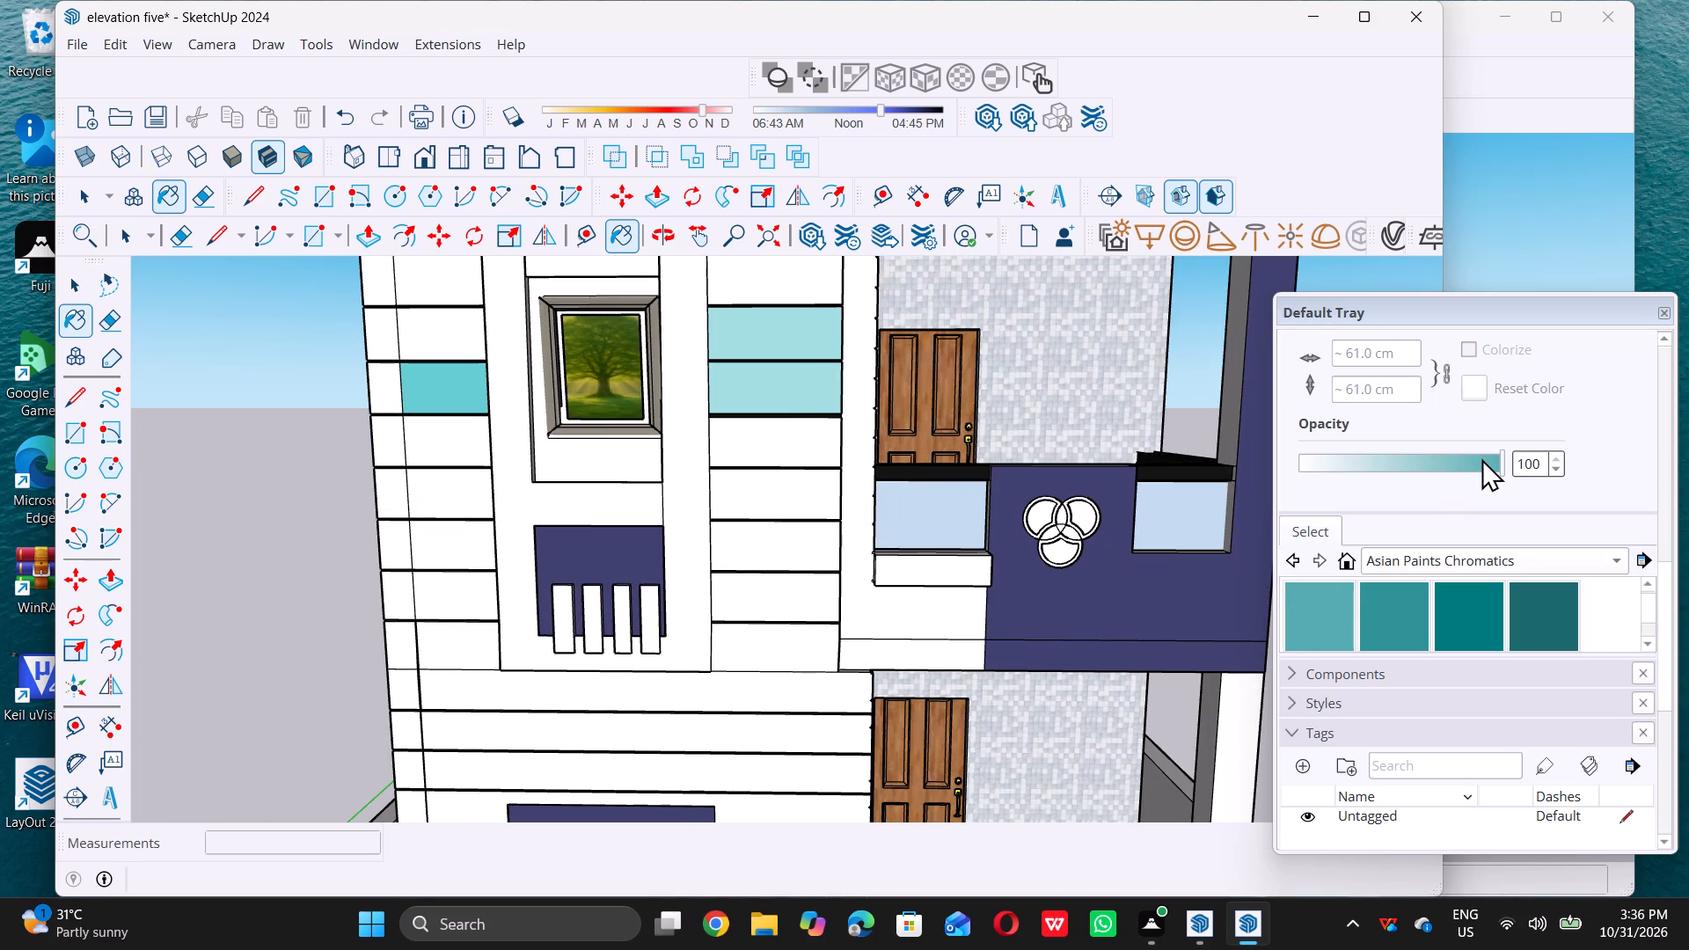
{"action": "left_click", "coordinate": [1478, 461]}
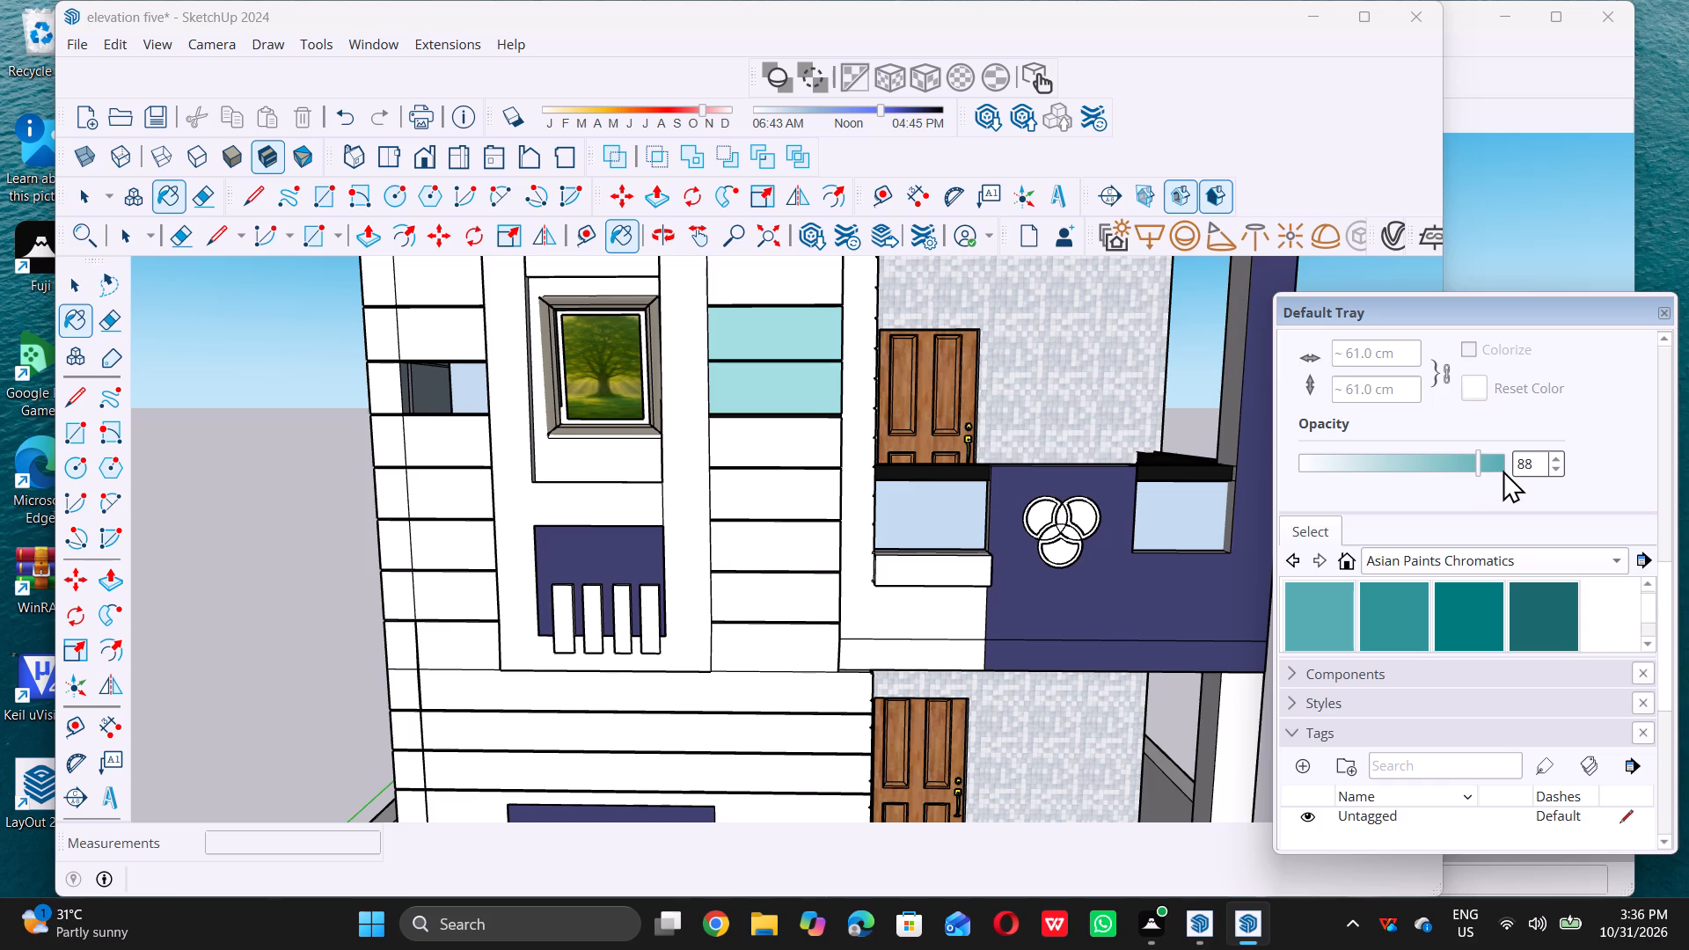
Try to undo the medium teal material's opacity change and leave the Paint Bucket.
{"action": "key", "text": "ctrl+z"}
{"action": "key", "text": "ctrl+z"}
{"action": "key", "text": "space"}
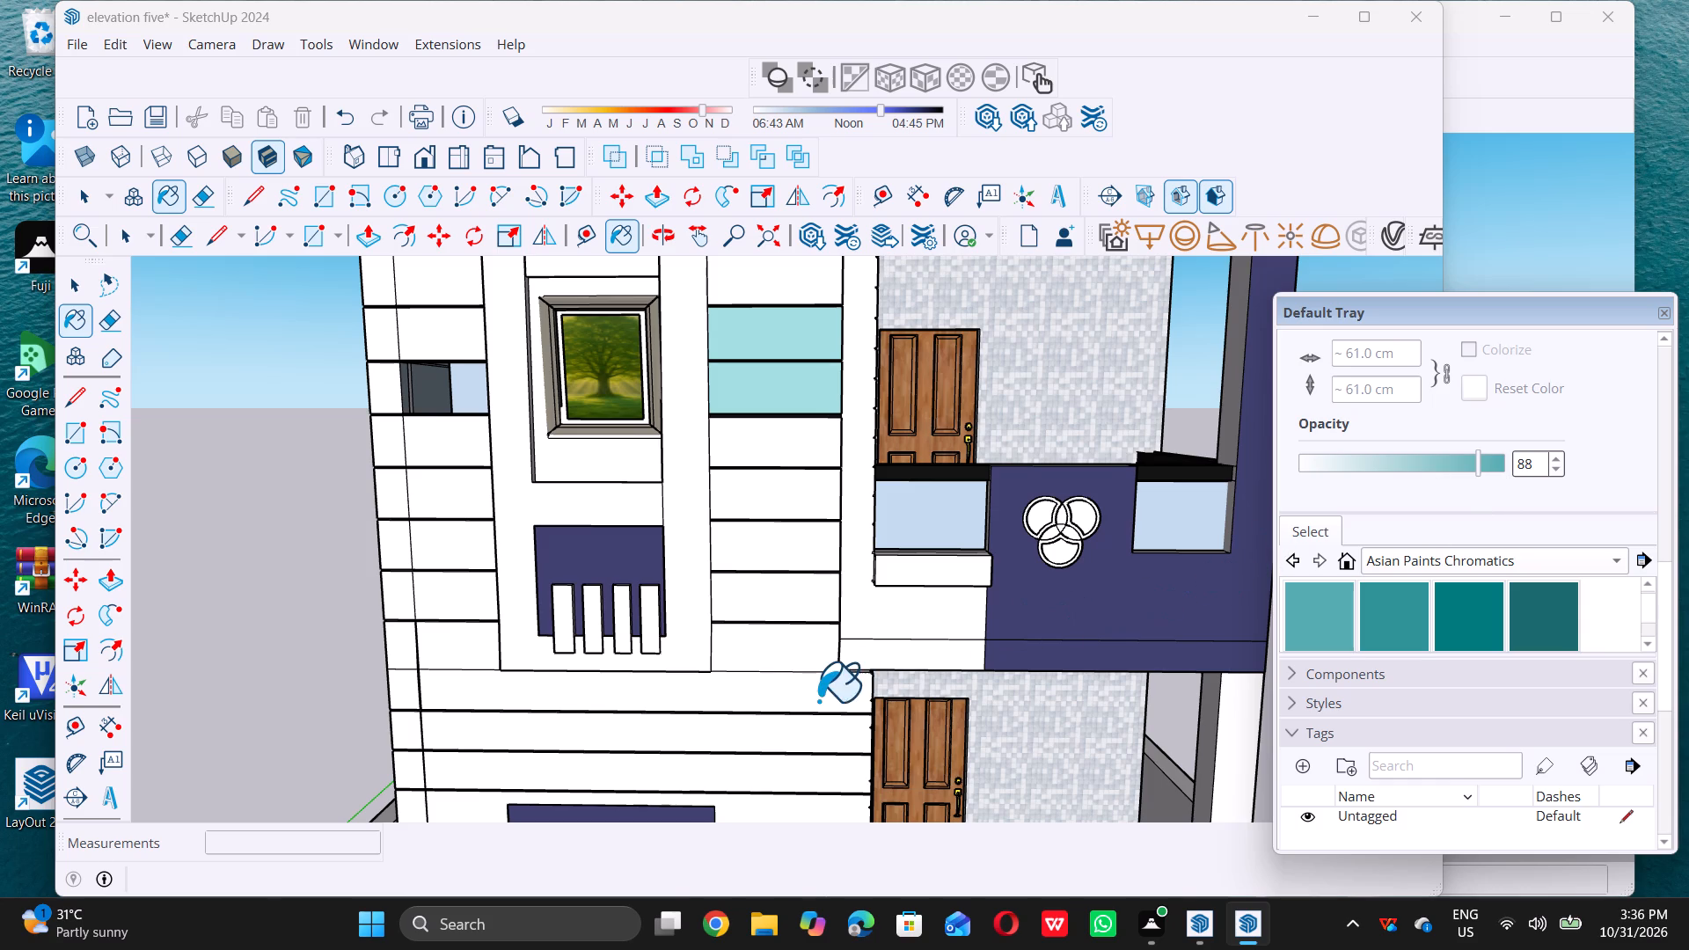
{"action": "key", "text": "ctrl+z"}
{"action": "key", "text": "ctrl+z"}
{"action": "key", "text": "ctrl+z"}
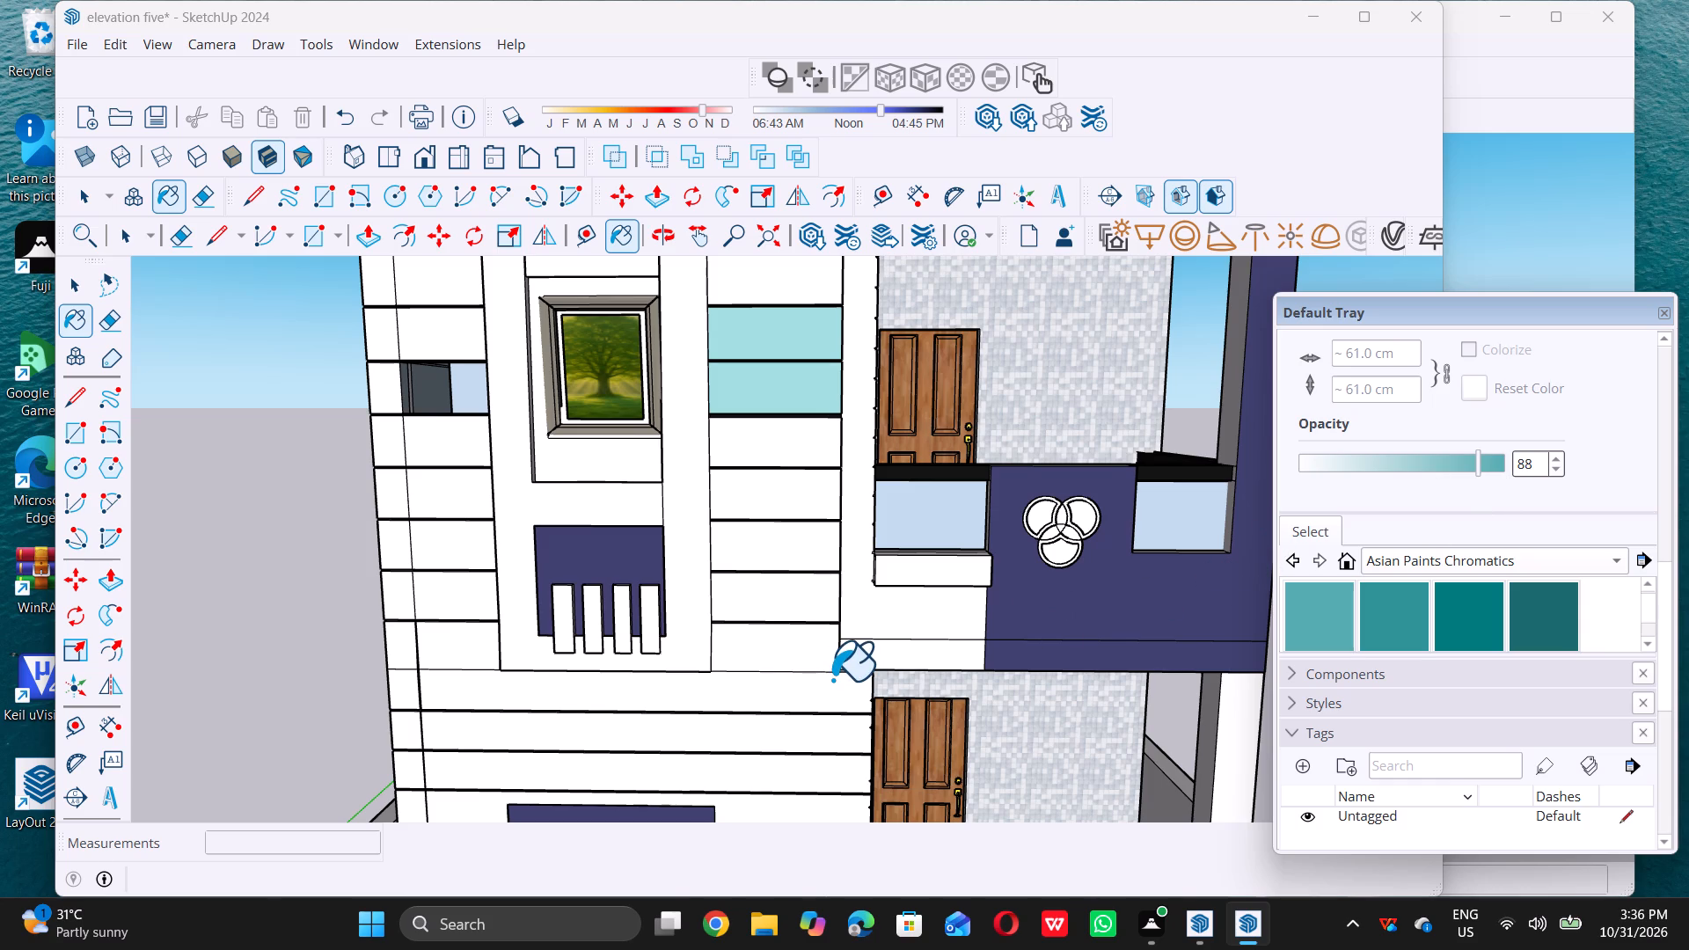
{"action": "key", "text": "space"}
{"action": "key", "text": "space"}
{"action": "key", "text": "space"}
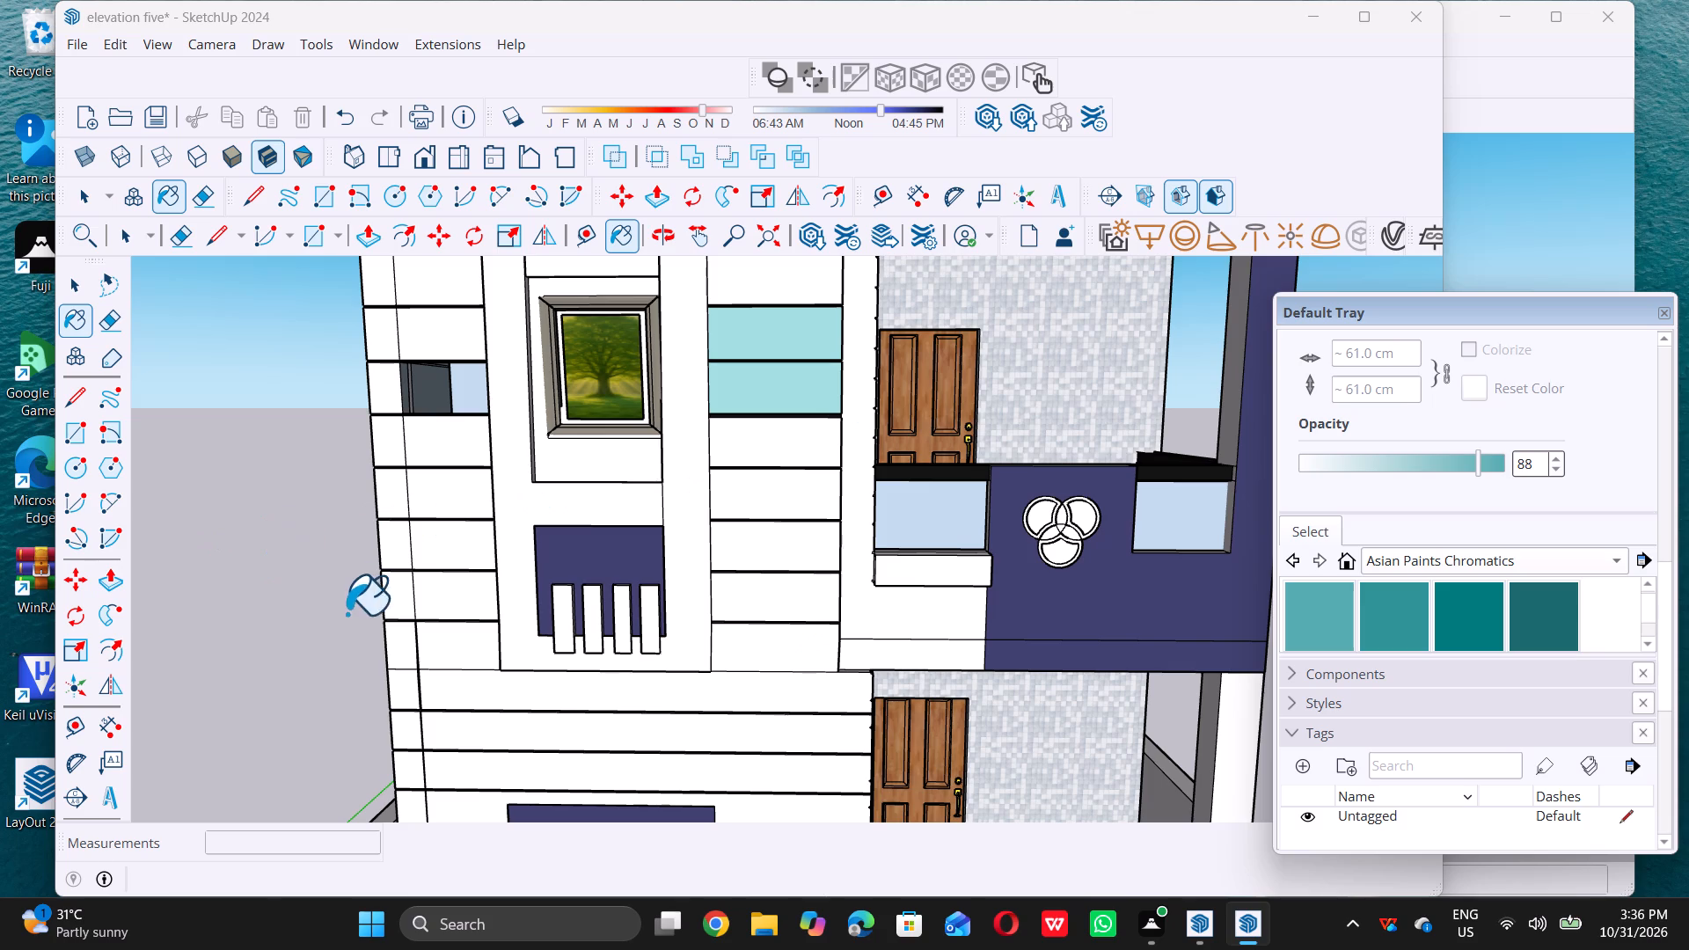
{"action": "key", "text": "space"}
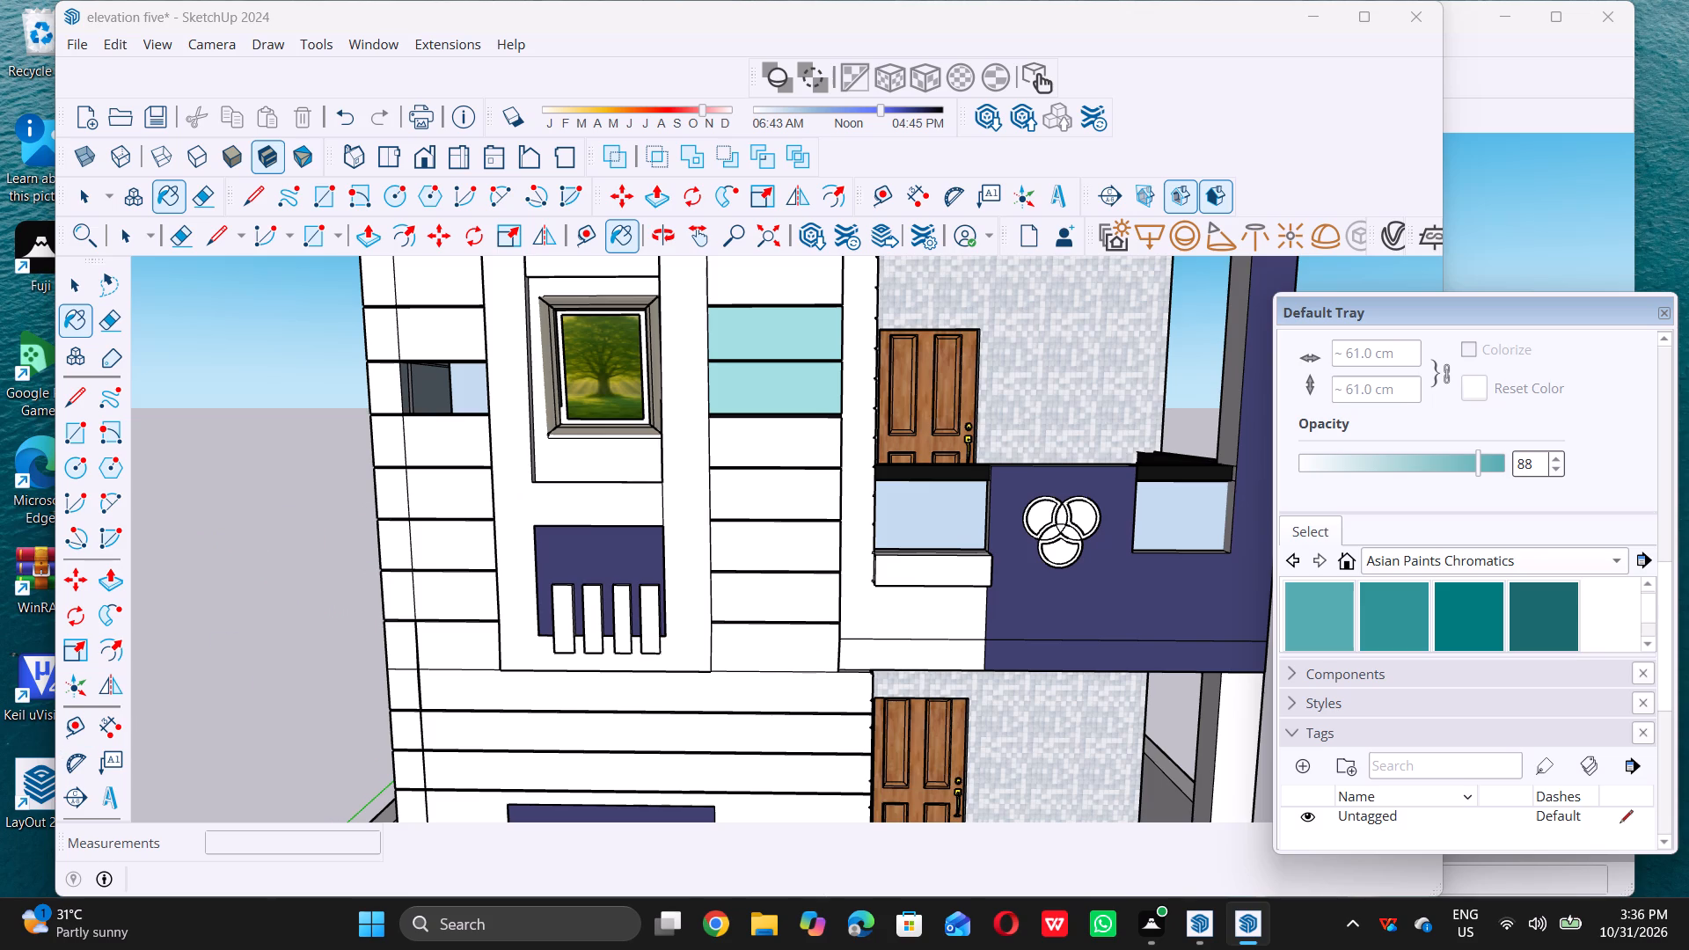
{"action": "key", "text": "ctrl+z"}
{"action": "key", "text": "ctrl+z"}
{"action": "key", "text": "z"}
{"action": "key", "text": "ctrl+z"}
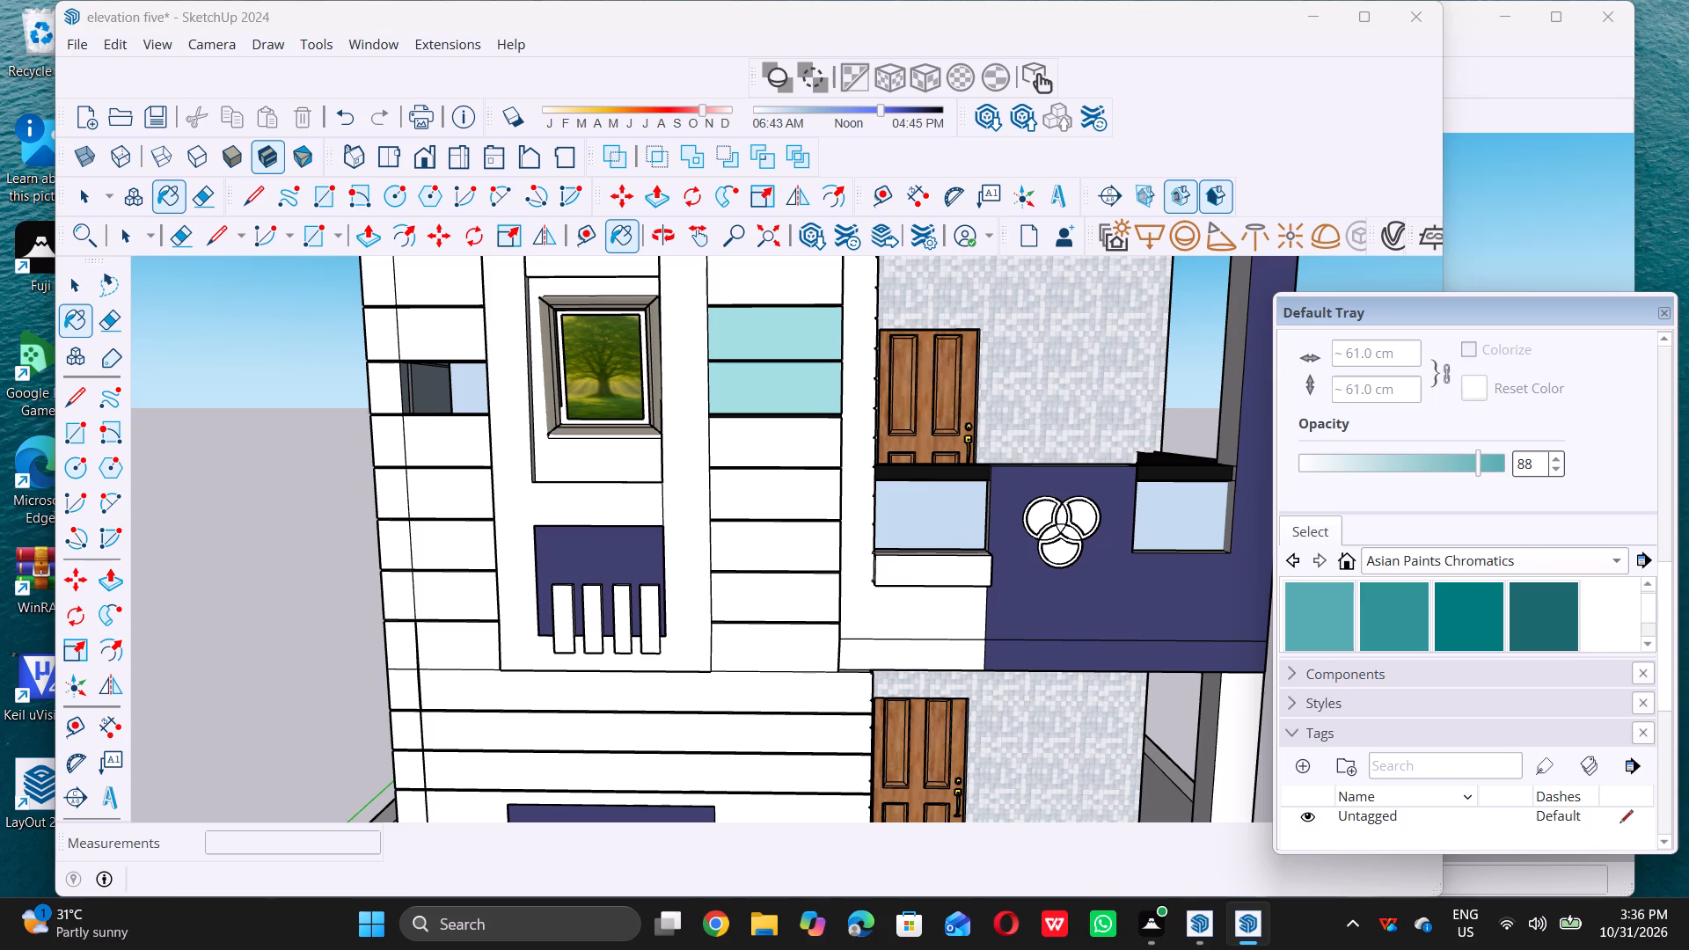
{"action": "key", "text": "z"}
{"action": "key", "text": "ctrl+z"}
Examine the whole building from an angled front view to judge the trial teal strips on the facade.
{"action": "left_click", "coordinate": [0, 949]}
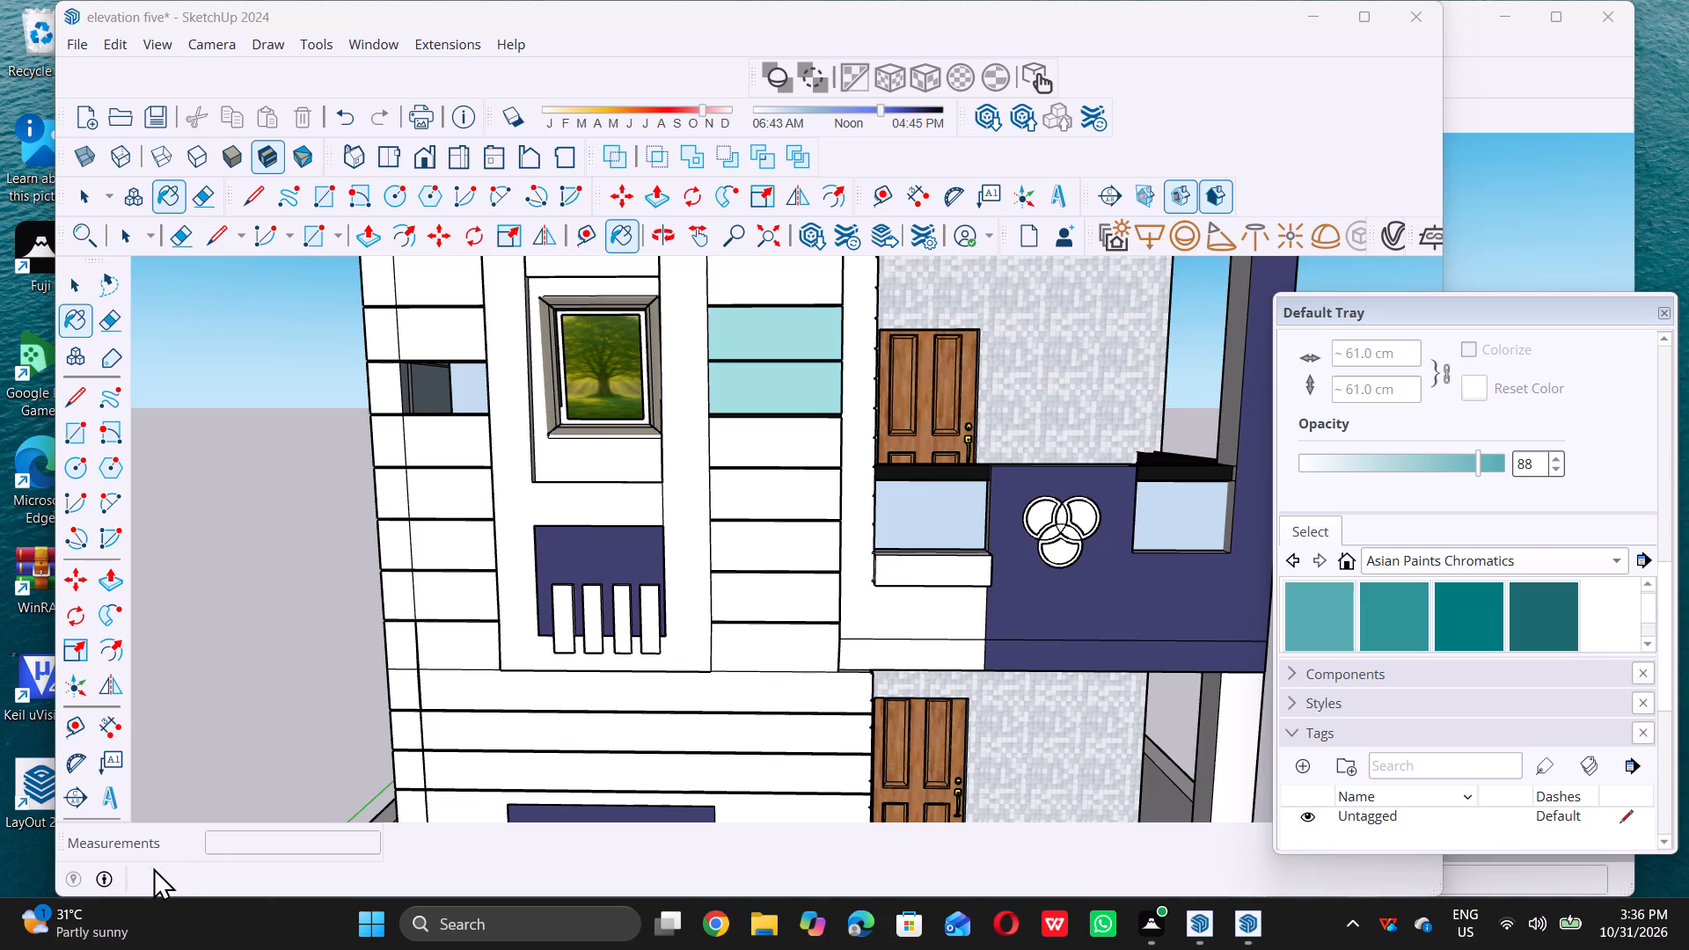
{"action": "scroll", "coordinate": [313, 659], "scroll_direction": "down", "scroll_amount": 4}
{"action": "key", "text": "space"}
{"action": "key", "text": "space"}
{"action": "key", "text": "space"}
{"action": "key", "text": "space"}
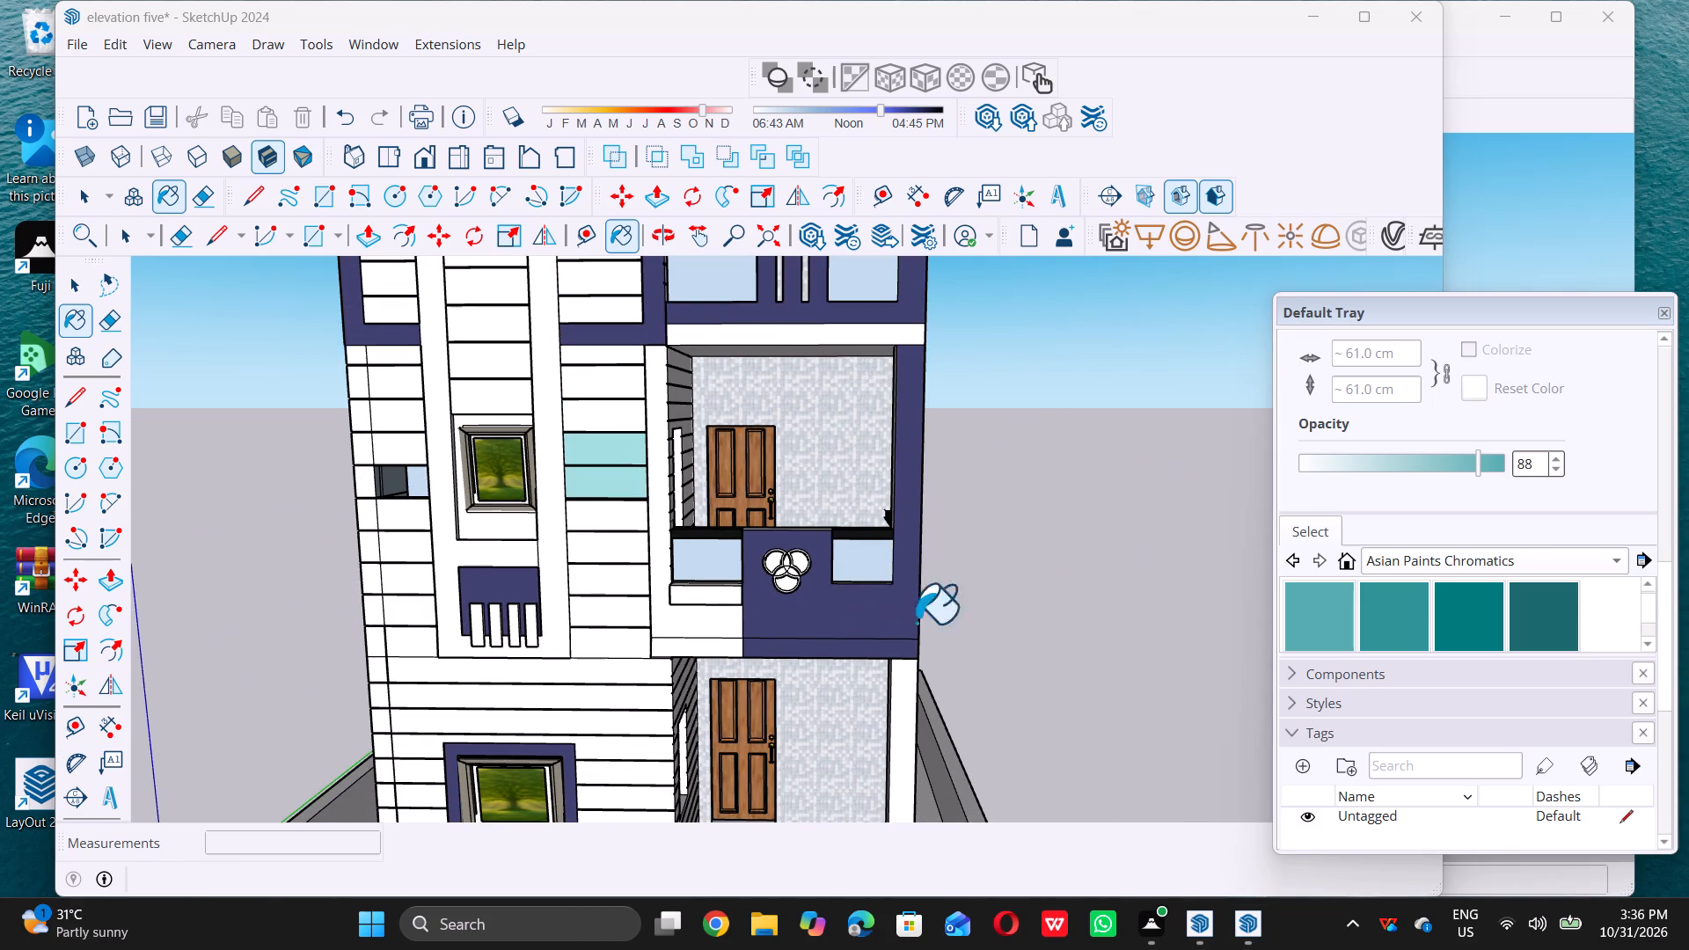
{"action": "key", "text": "space"}
{"action": "key", "text": "space"}
{"action": "scroll", "coordinate": [1042, 604], "scroll_direction": "down", "scroll_amount": 12}
{"action": "middle_click_drag", "start_coordinate": [931, 585], "coordinate": [837, 591]}
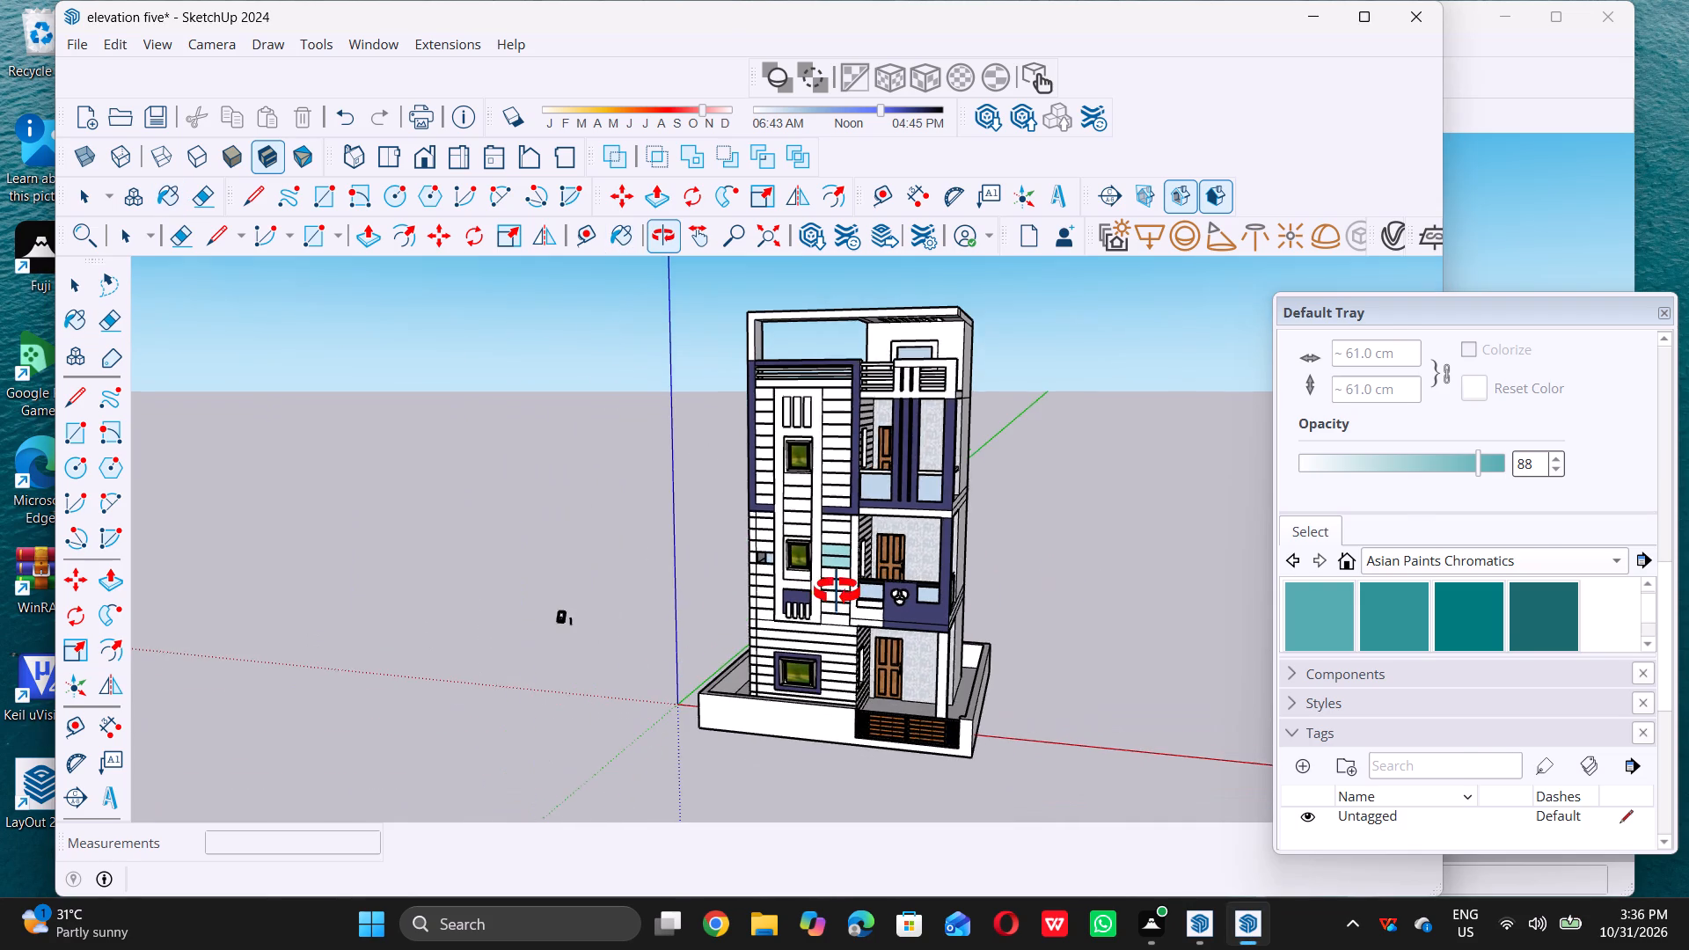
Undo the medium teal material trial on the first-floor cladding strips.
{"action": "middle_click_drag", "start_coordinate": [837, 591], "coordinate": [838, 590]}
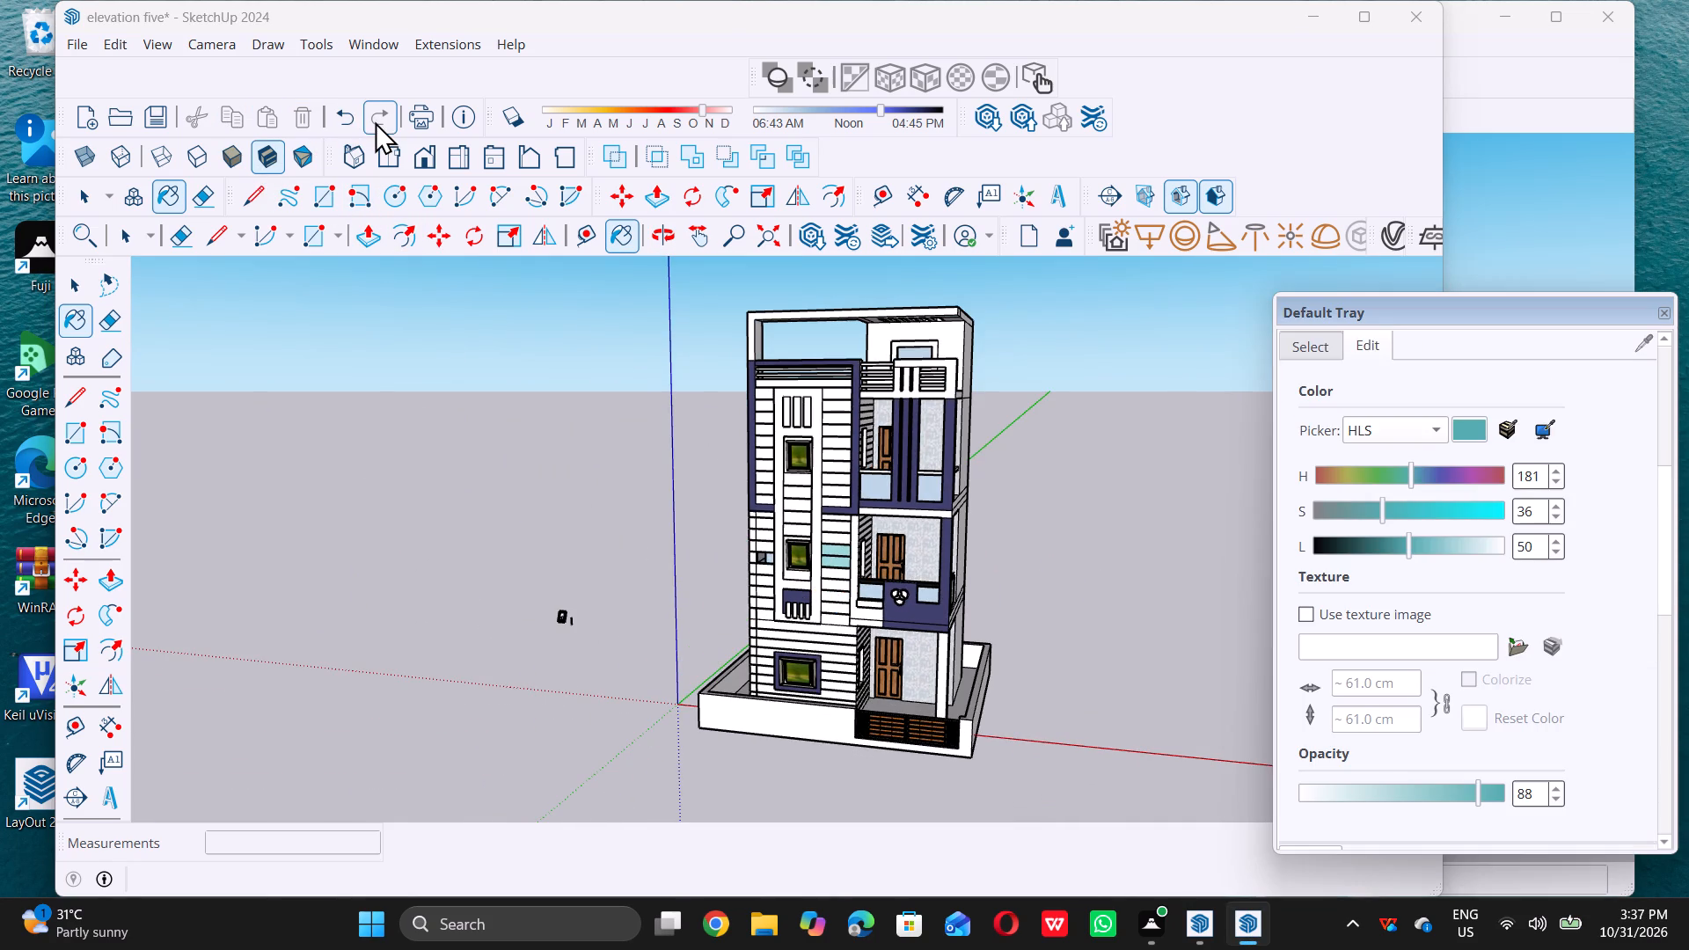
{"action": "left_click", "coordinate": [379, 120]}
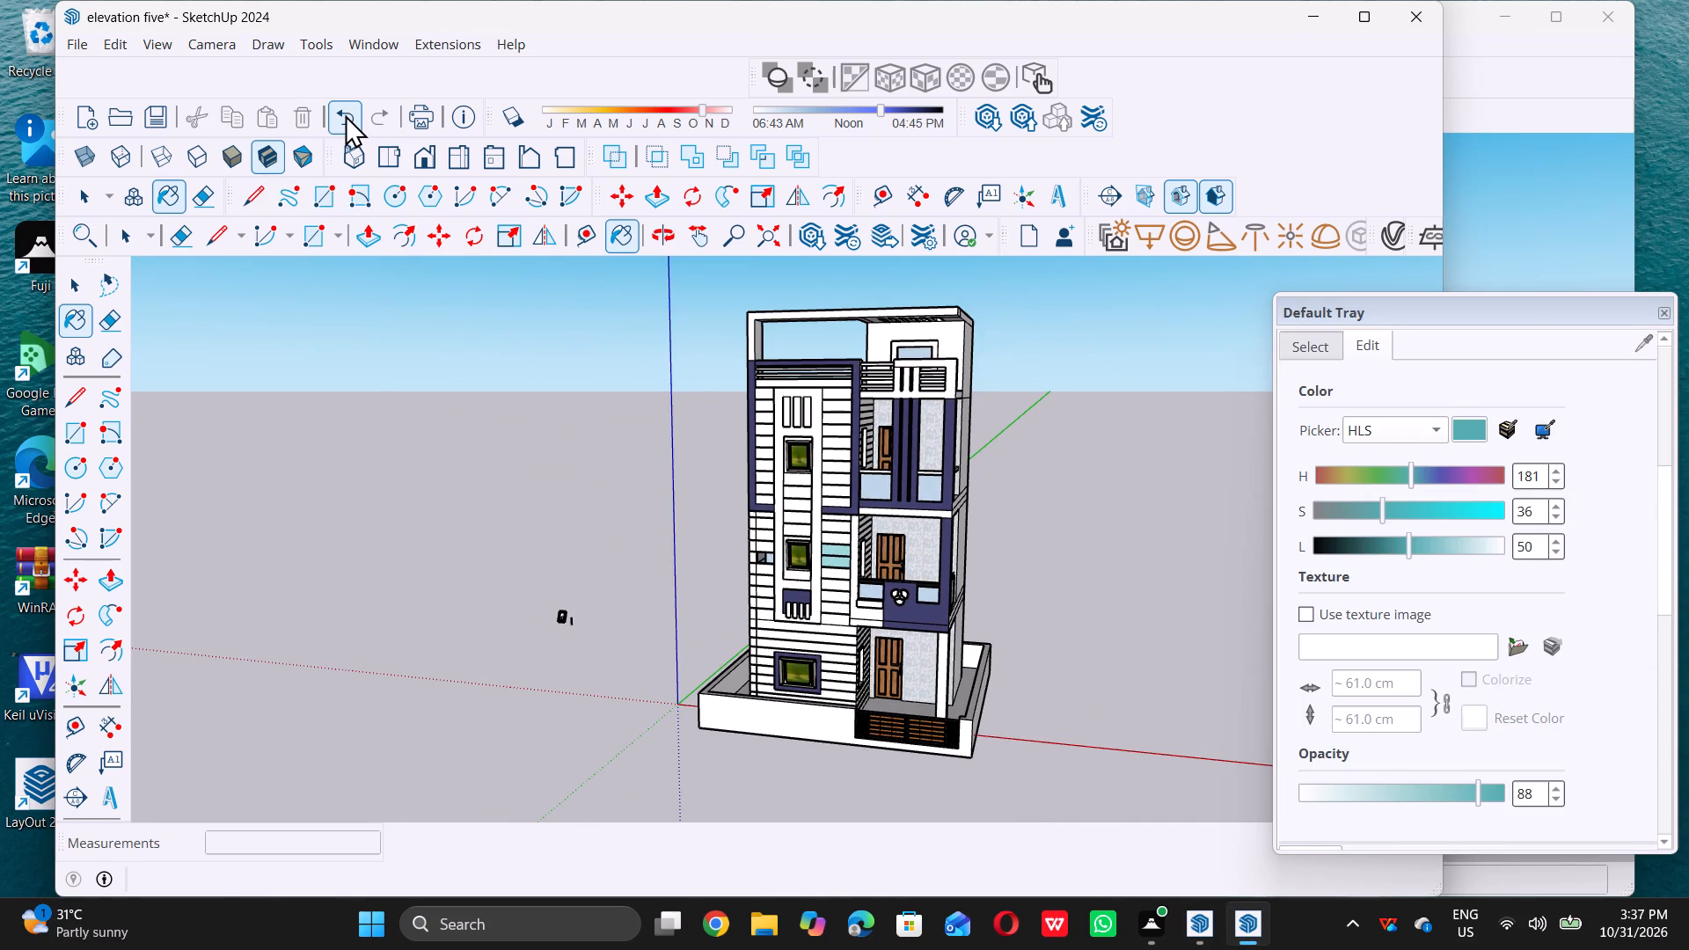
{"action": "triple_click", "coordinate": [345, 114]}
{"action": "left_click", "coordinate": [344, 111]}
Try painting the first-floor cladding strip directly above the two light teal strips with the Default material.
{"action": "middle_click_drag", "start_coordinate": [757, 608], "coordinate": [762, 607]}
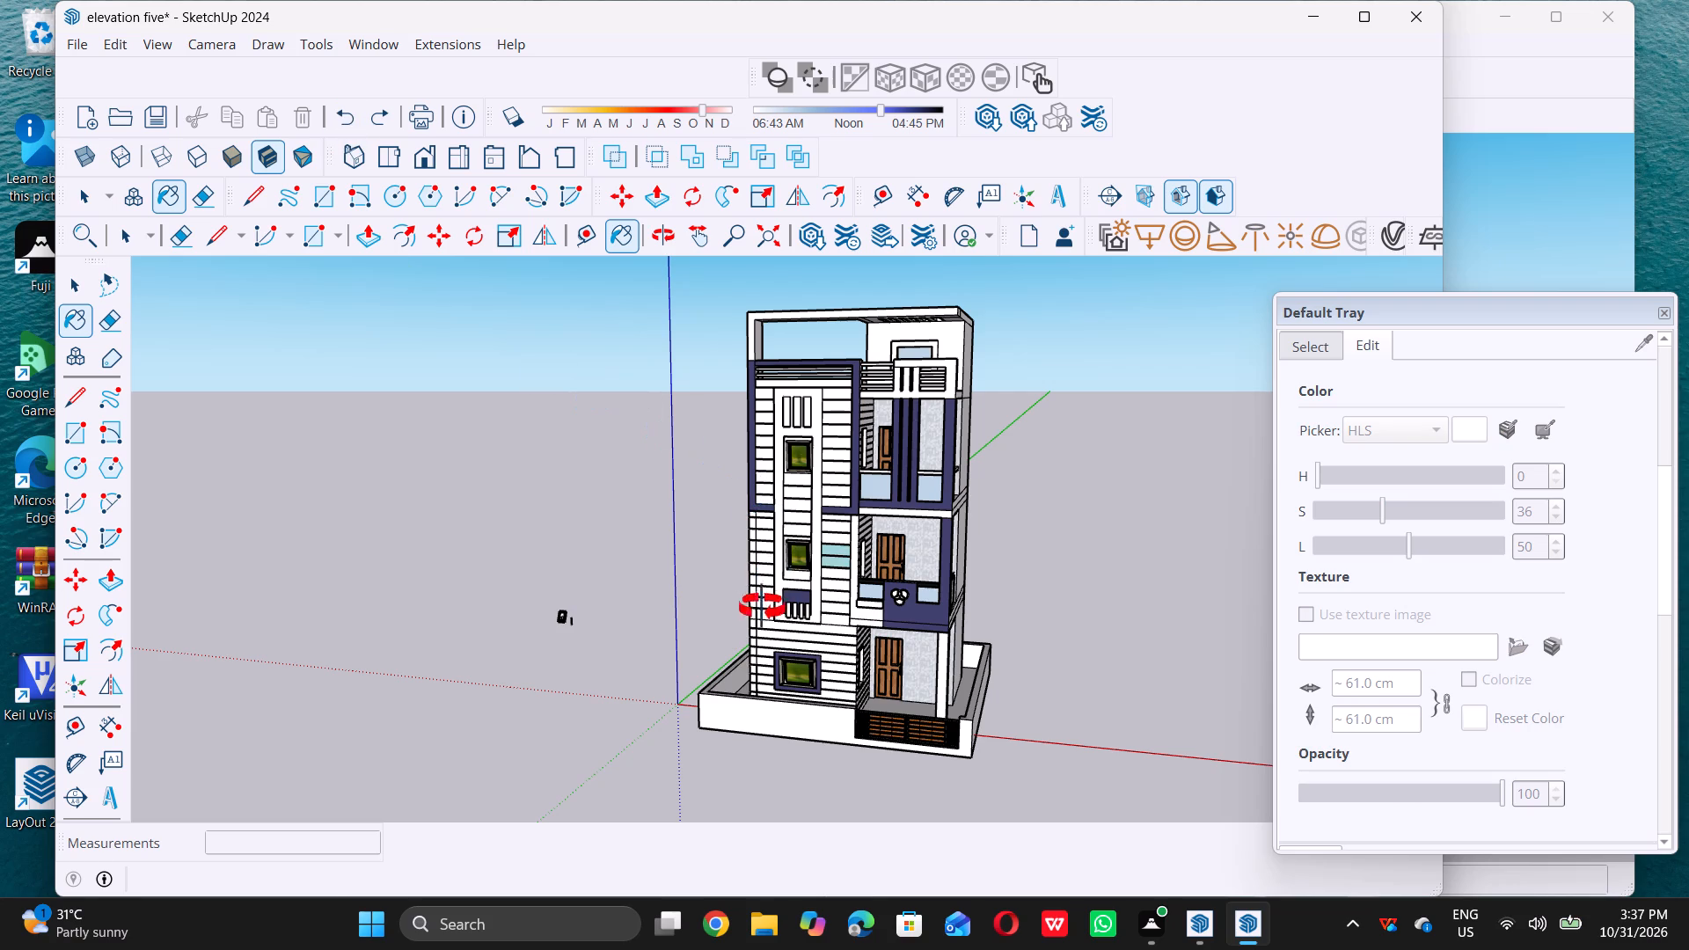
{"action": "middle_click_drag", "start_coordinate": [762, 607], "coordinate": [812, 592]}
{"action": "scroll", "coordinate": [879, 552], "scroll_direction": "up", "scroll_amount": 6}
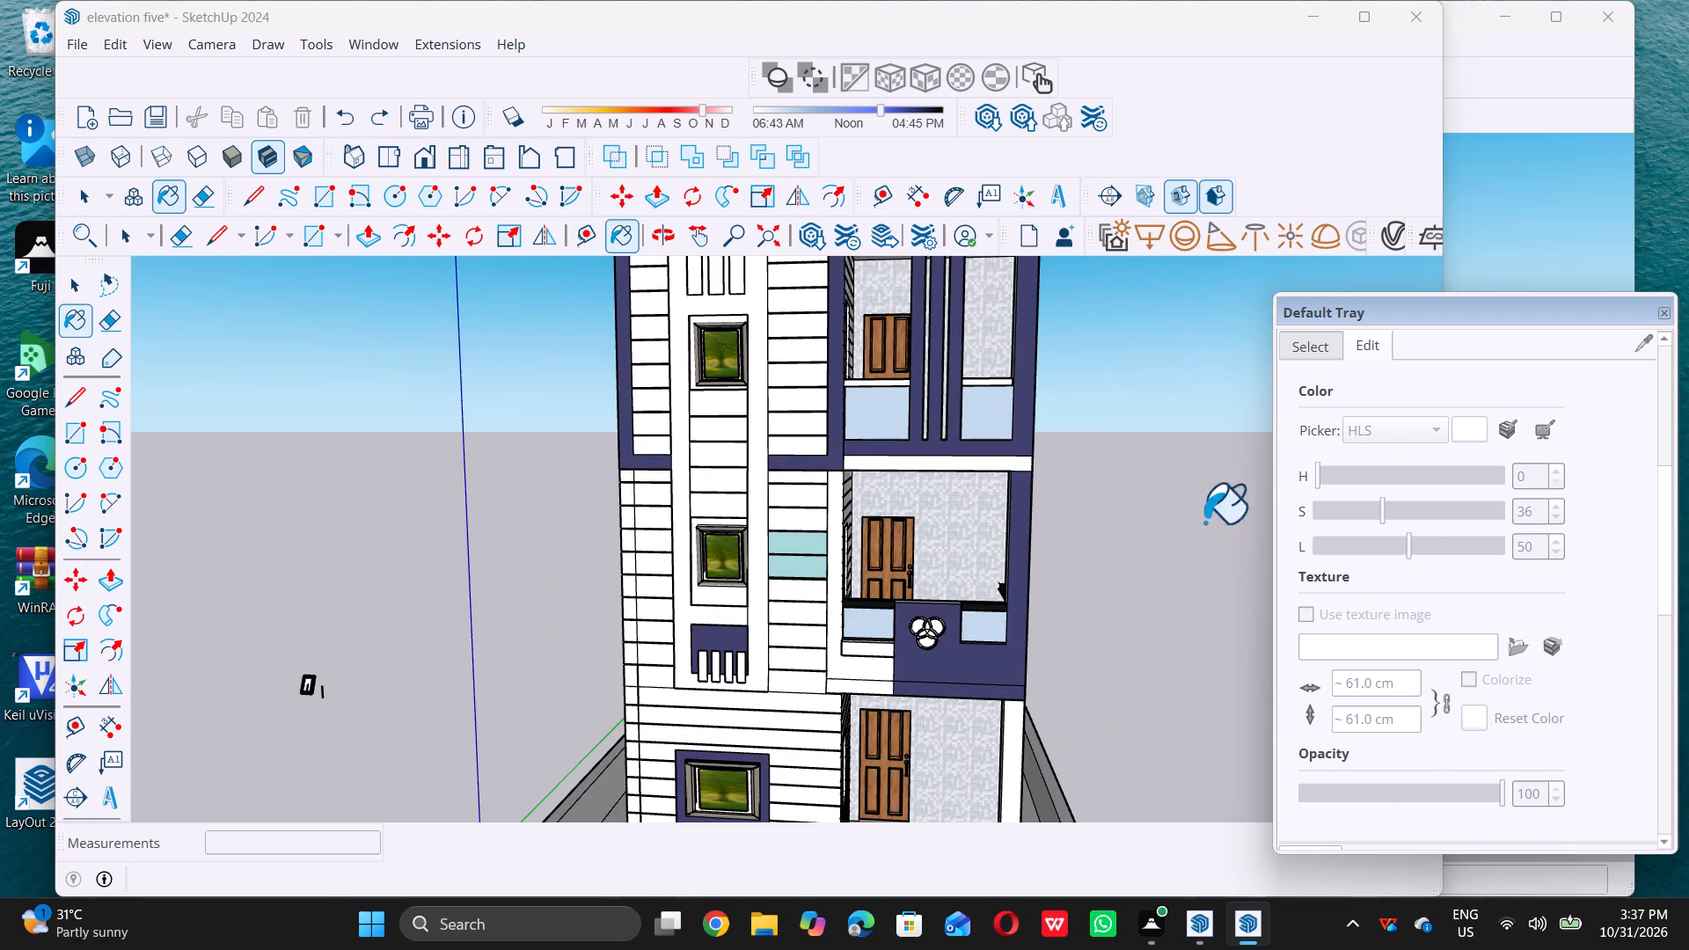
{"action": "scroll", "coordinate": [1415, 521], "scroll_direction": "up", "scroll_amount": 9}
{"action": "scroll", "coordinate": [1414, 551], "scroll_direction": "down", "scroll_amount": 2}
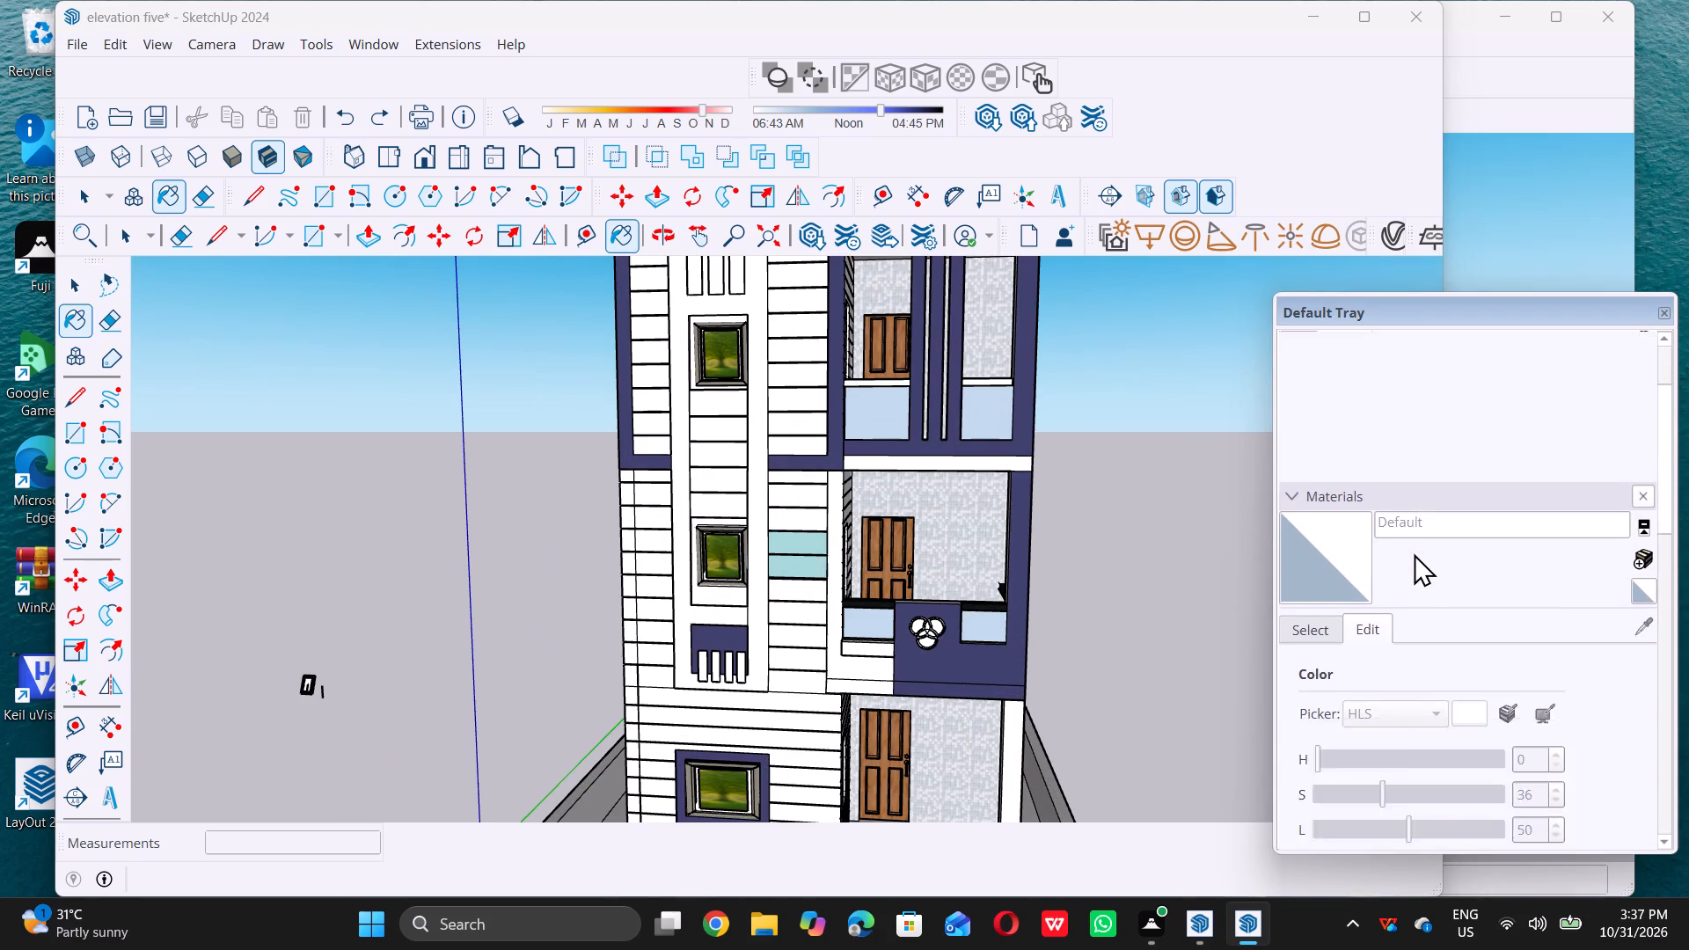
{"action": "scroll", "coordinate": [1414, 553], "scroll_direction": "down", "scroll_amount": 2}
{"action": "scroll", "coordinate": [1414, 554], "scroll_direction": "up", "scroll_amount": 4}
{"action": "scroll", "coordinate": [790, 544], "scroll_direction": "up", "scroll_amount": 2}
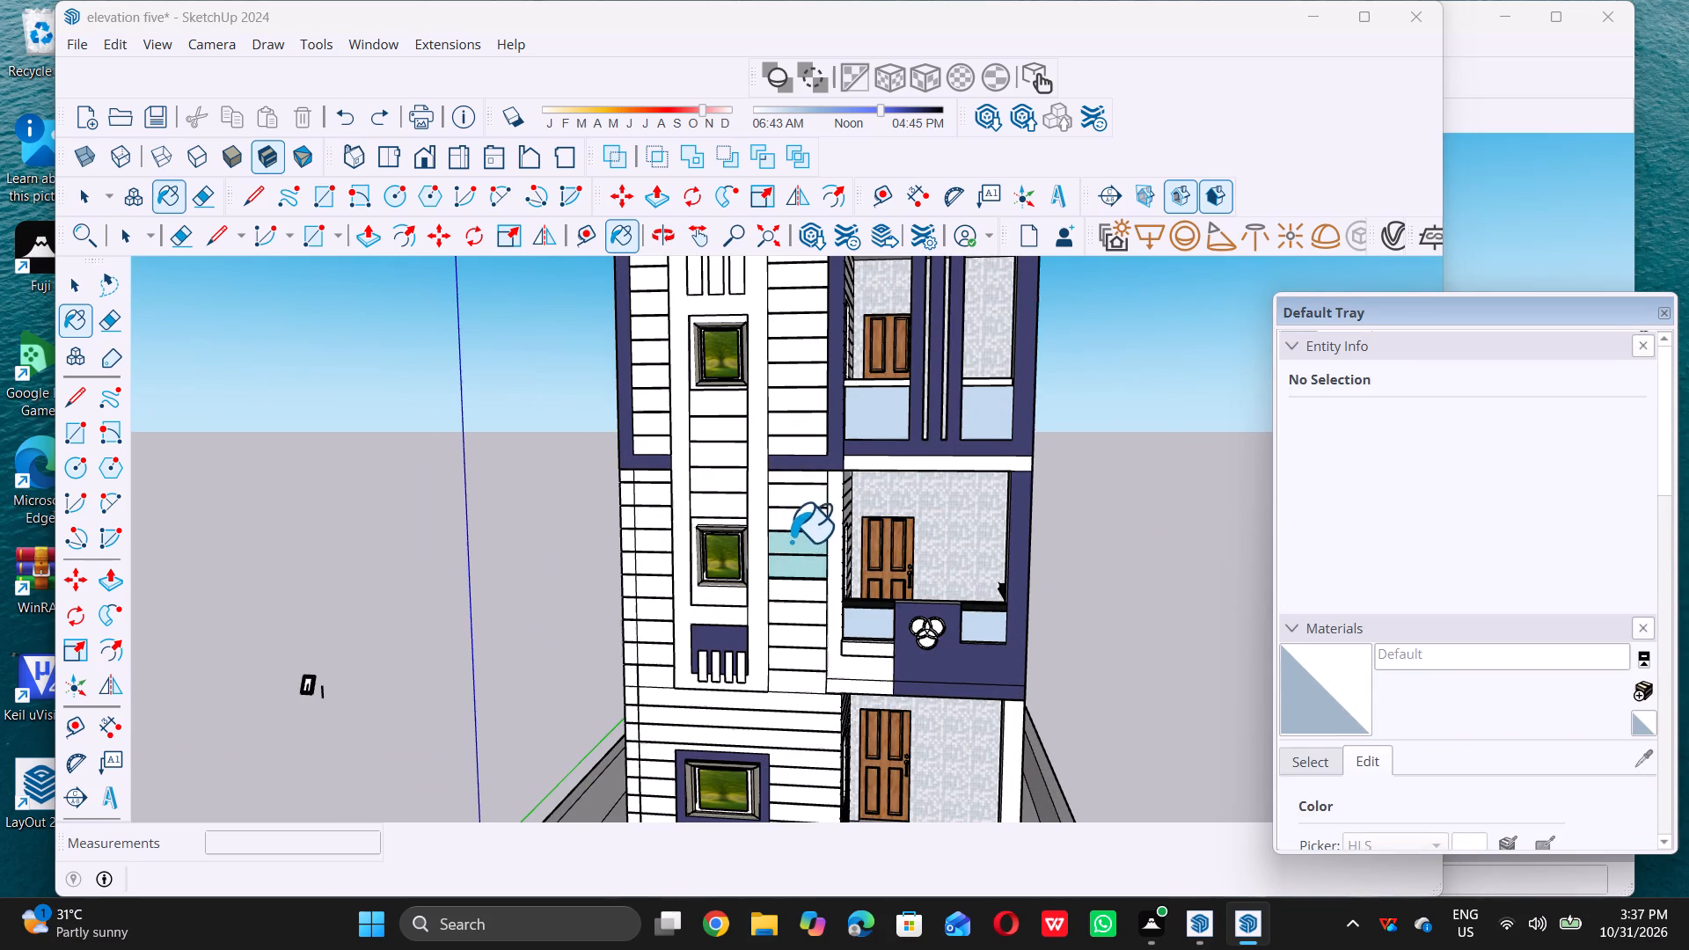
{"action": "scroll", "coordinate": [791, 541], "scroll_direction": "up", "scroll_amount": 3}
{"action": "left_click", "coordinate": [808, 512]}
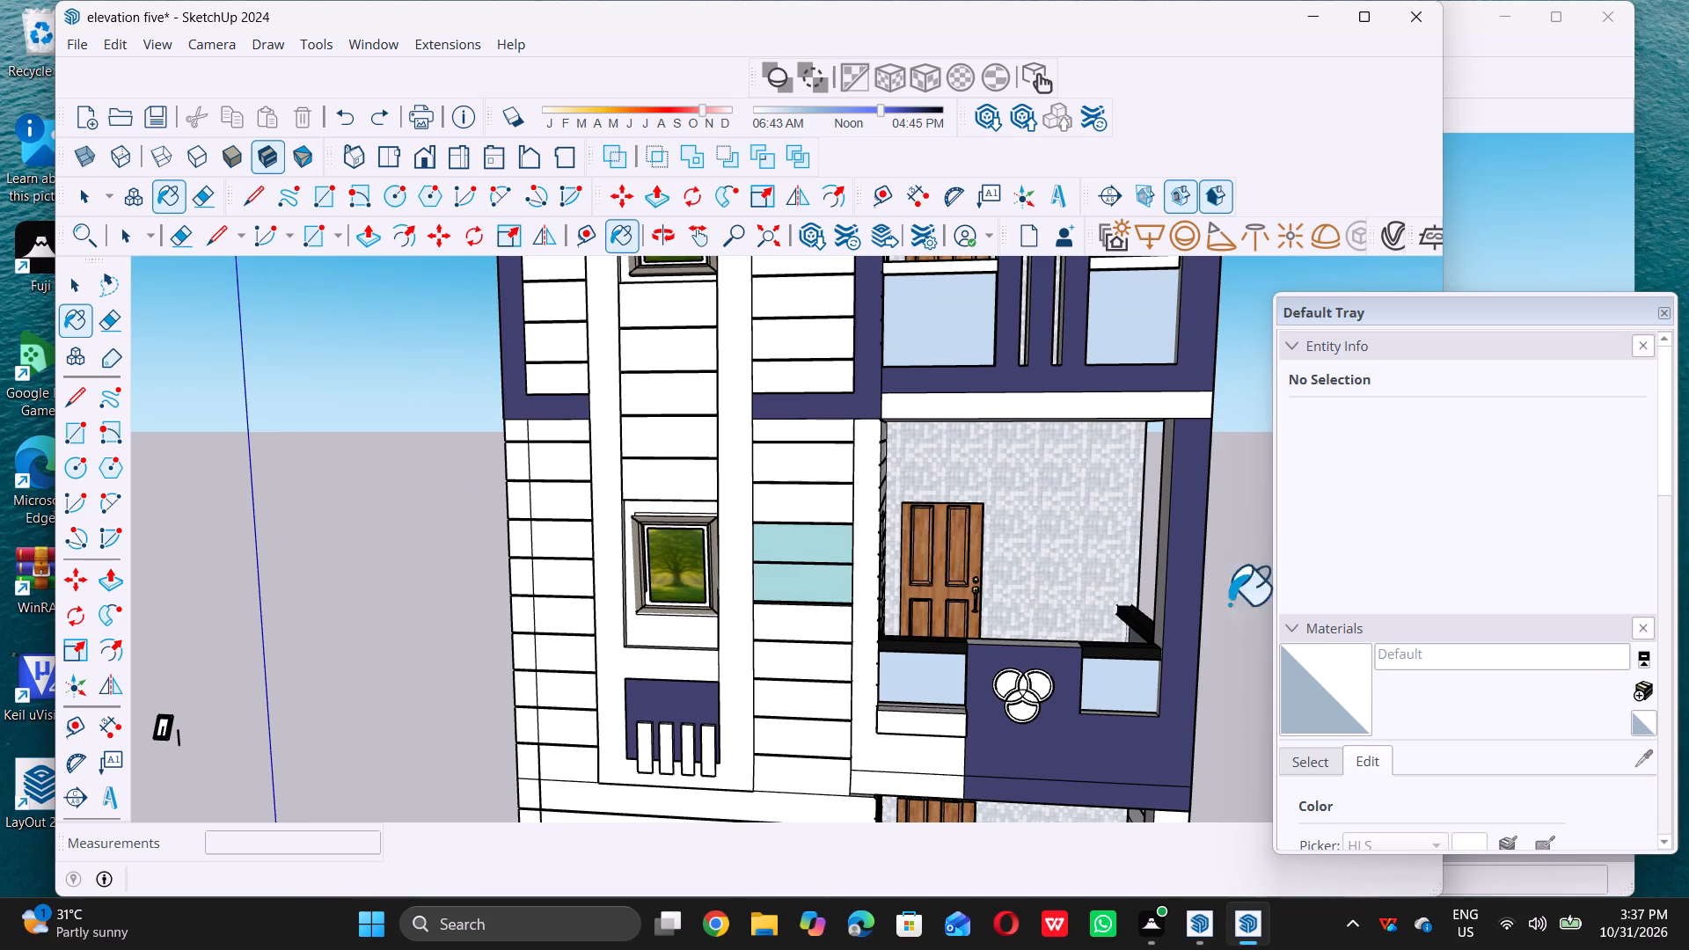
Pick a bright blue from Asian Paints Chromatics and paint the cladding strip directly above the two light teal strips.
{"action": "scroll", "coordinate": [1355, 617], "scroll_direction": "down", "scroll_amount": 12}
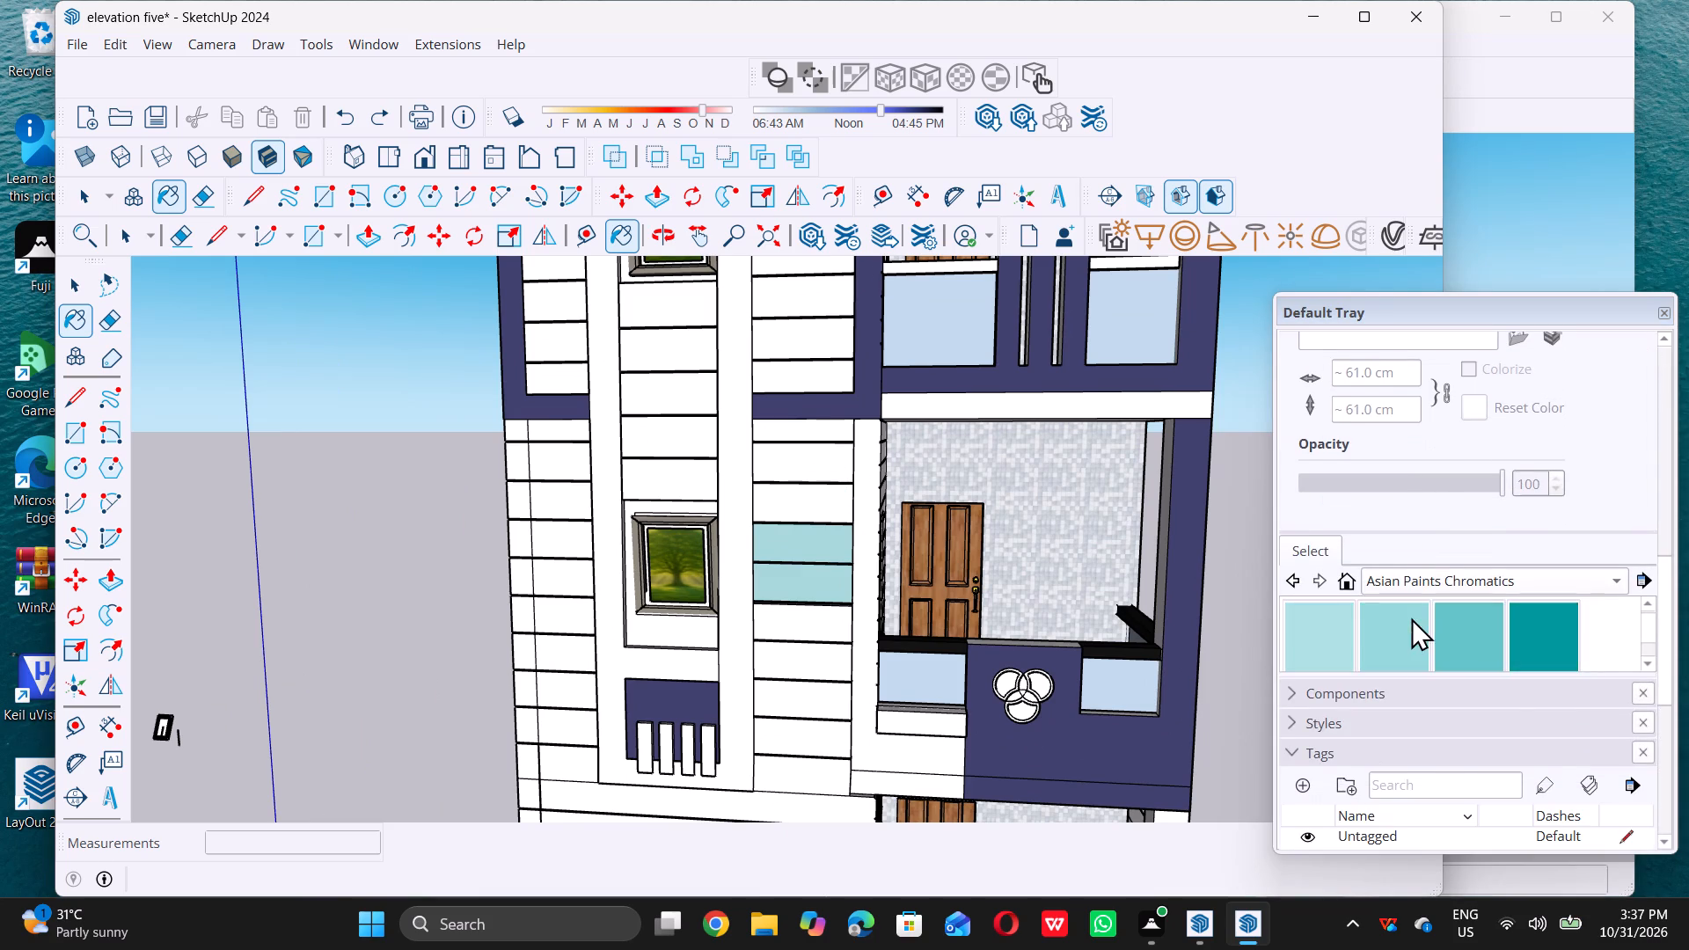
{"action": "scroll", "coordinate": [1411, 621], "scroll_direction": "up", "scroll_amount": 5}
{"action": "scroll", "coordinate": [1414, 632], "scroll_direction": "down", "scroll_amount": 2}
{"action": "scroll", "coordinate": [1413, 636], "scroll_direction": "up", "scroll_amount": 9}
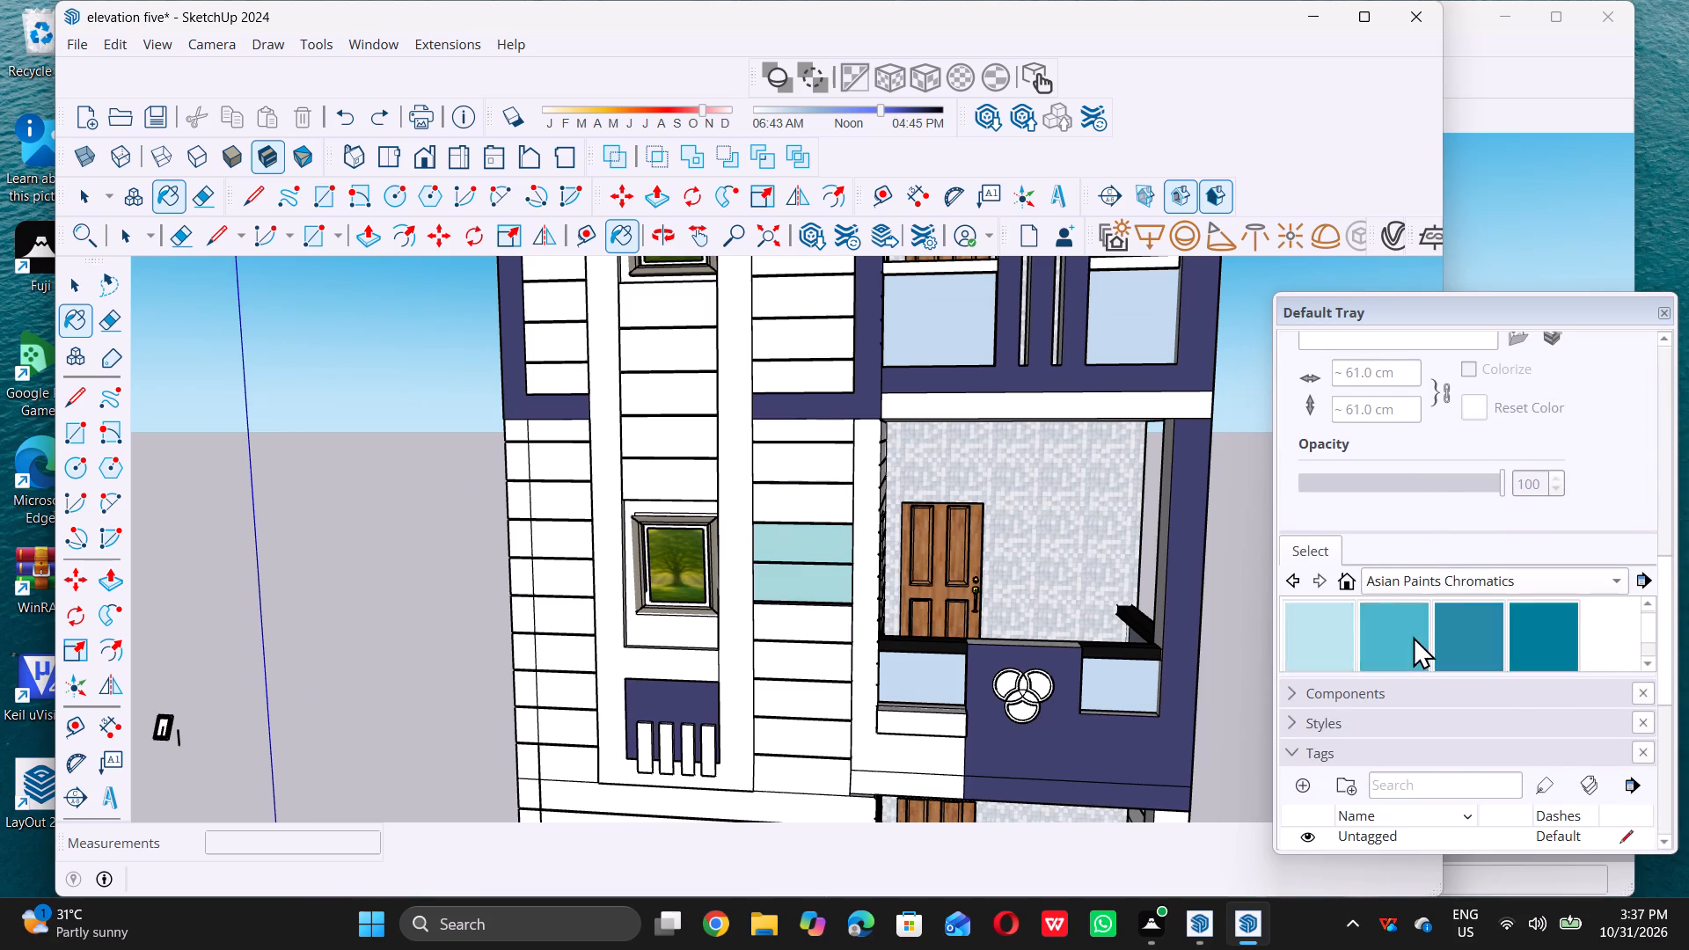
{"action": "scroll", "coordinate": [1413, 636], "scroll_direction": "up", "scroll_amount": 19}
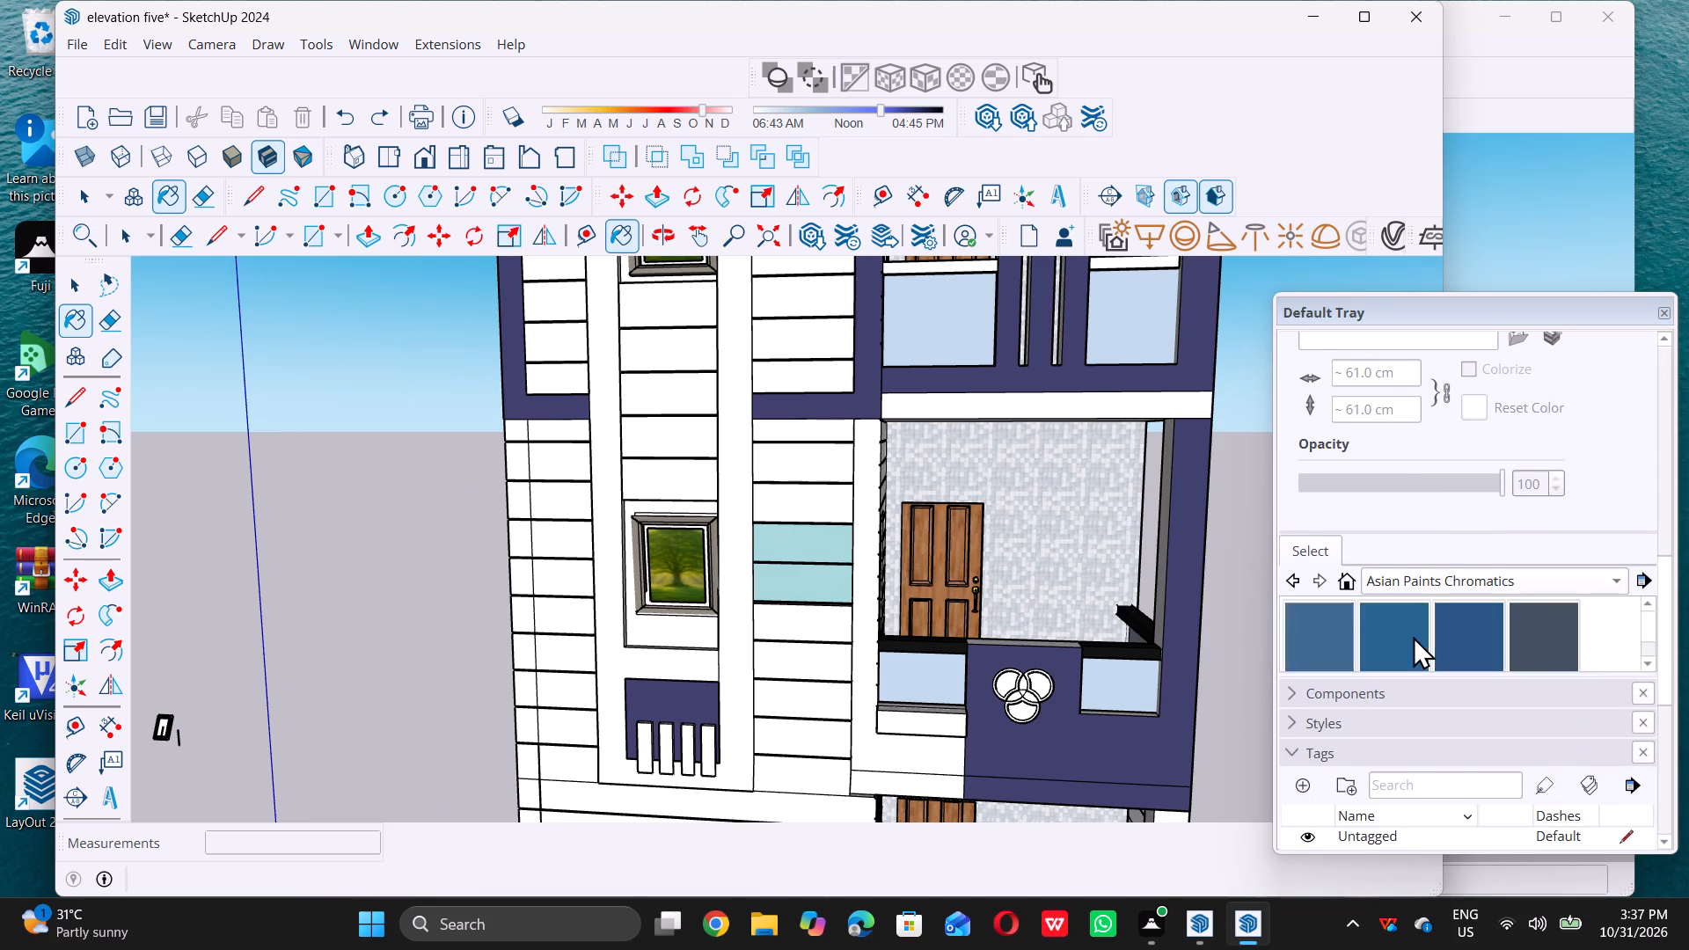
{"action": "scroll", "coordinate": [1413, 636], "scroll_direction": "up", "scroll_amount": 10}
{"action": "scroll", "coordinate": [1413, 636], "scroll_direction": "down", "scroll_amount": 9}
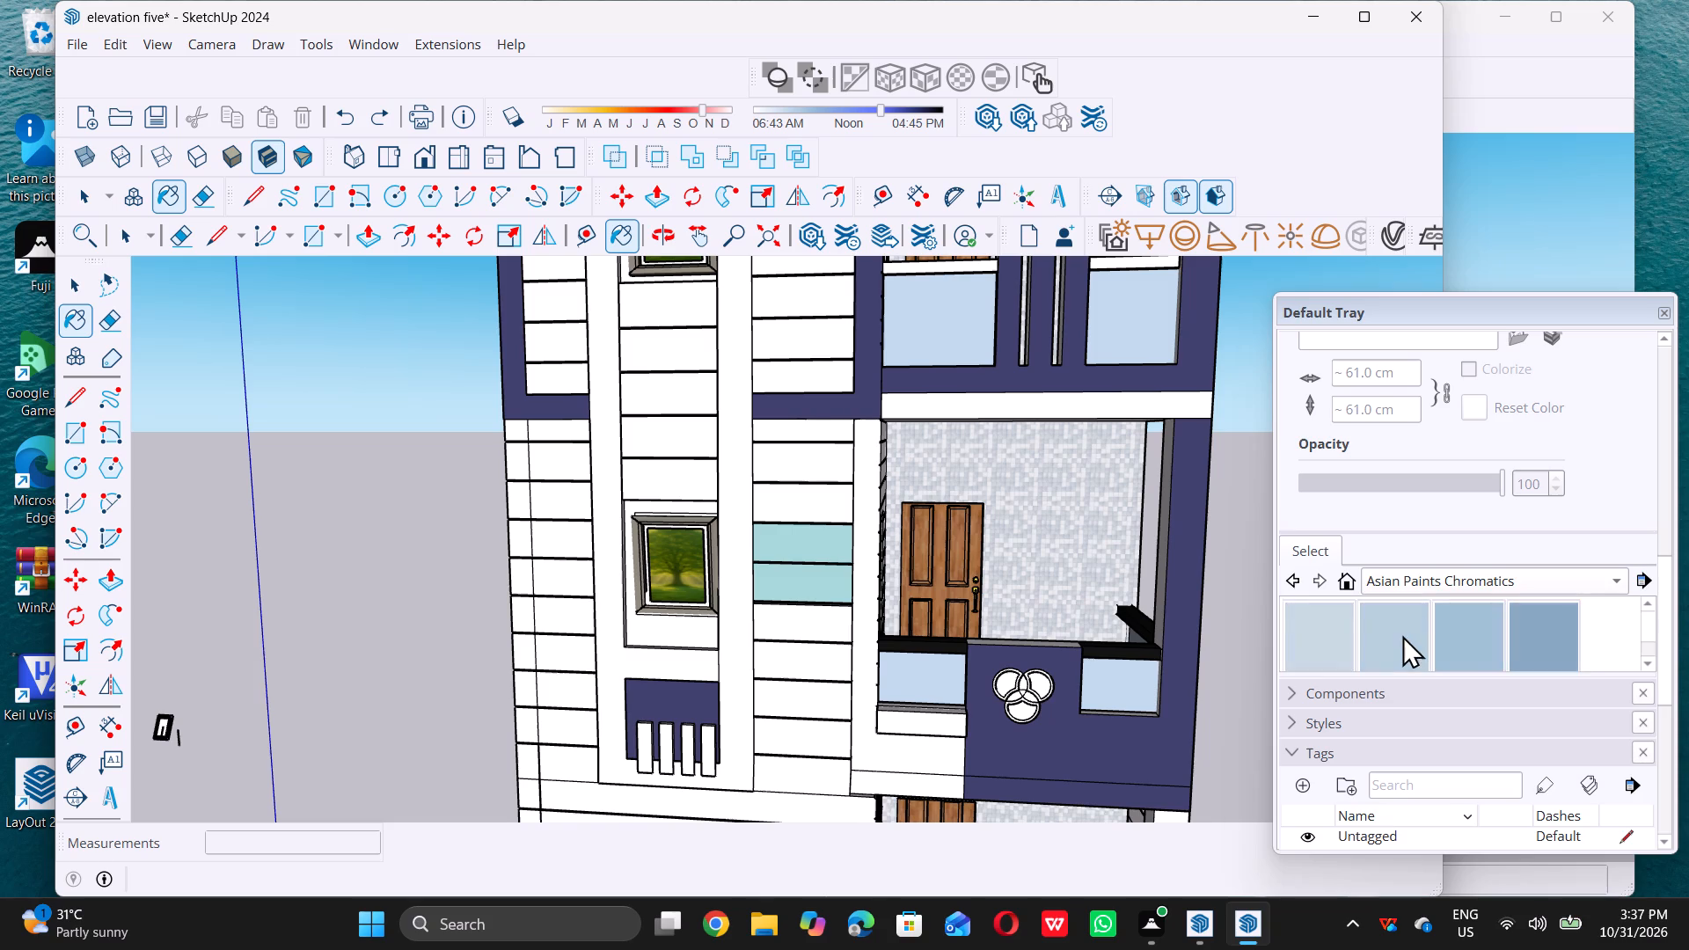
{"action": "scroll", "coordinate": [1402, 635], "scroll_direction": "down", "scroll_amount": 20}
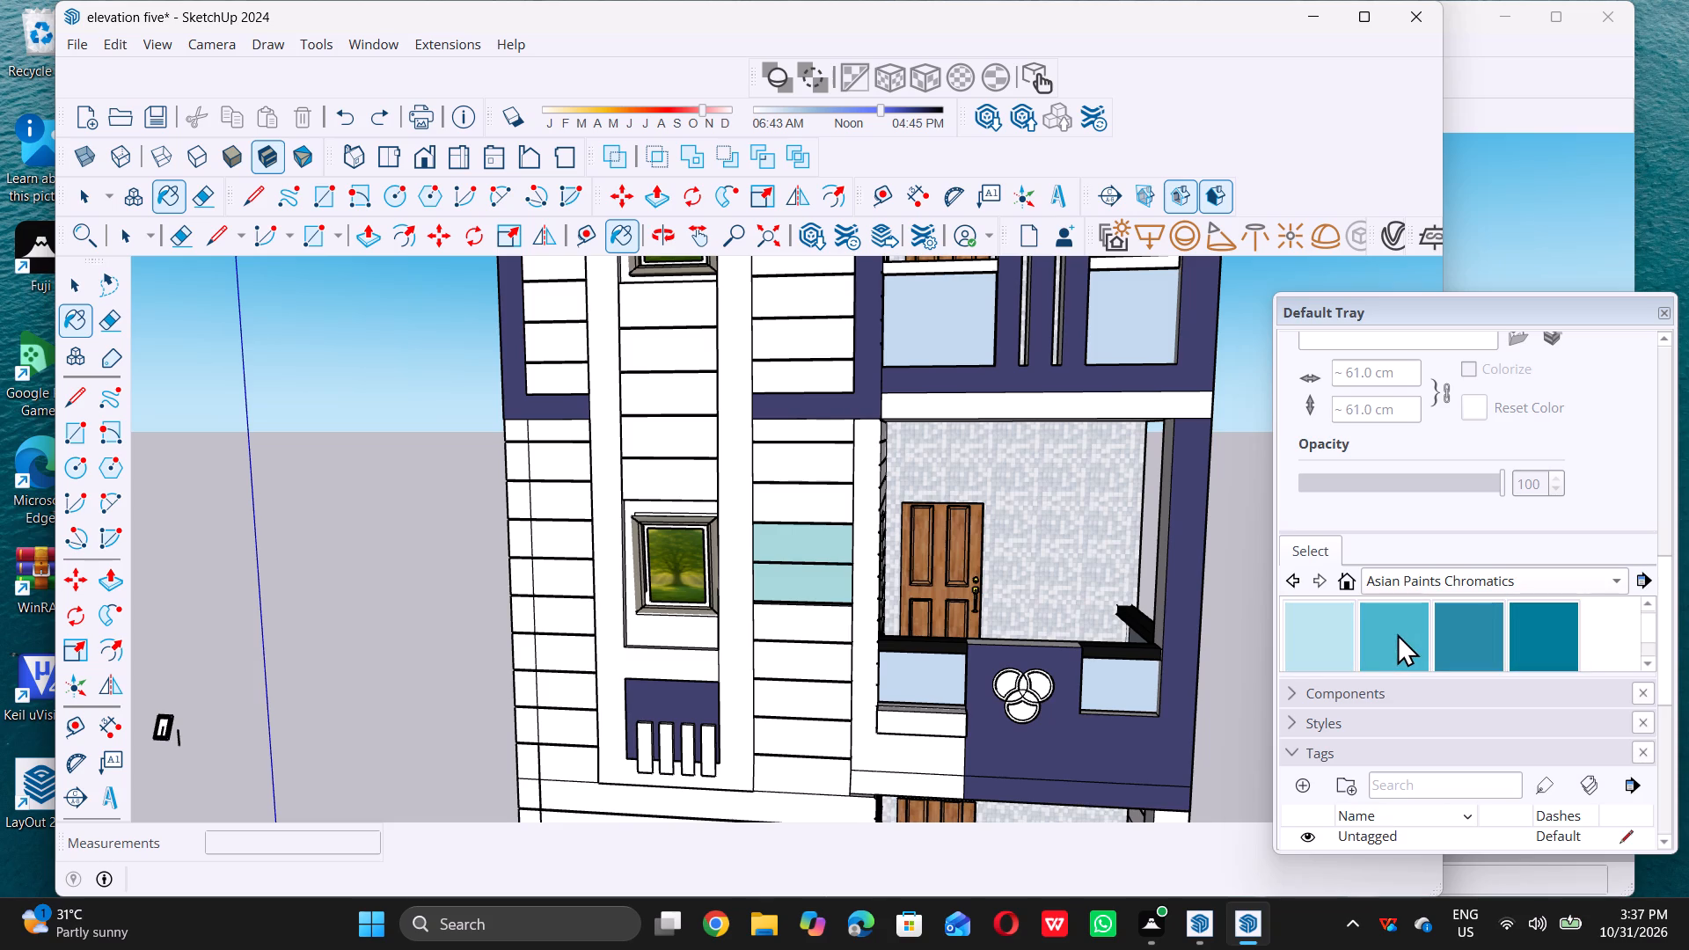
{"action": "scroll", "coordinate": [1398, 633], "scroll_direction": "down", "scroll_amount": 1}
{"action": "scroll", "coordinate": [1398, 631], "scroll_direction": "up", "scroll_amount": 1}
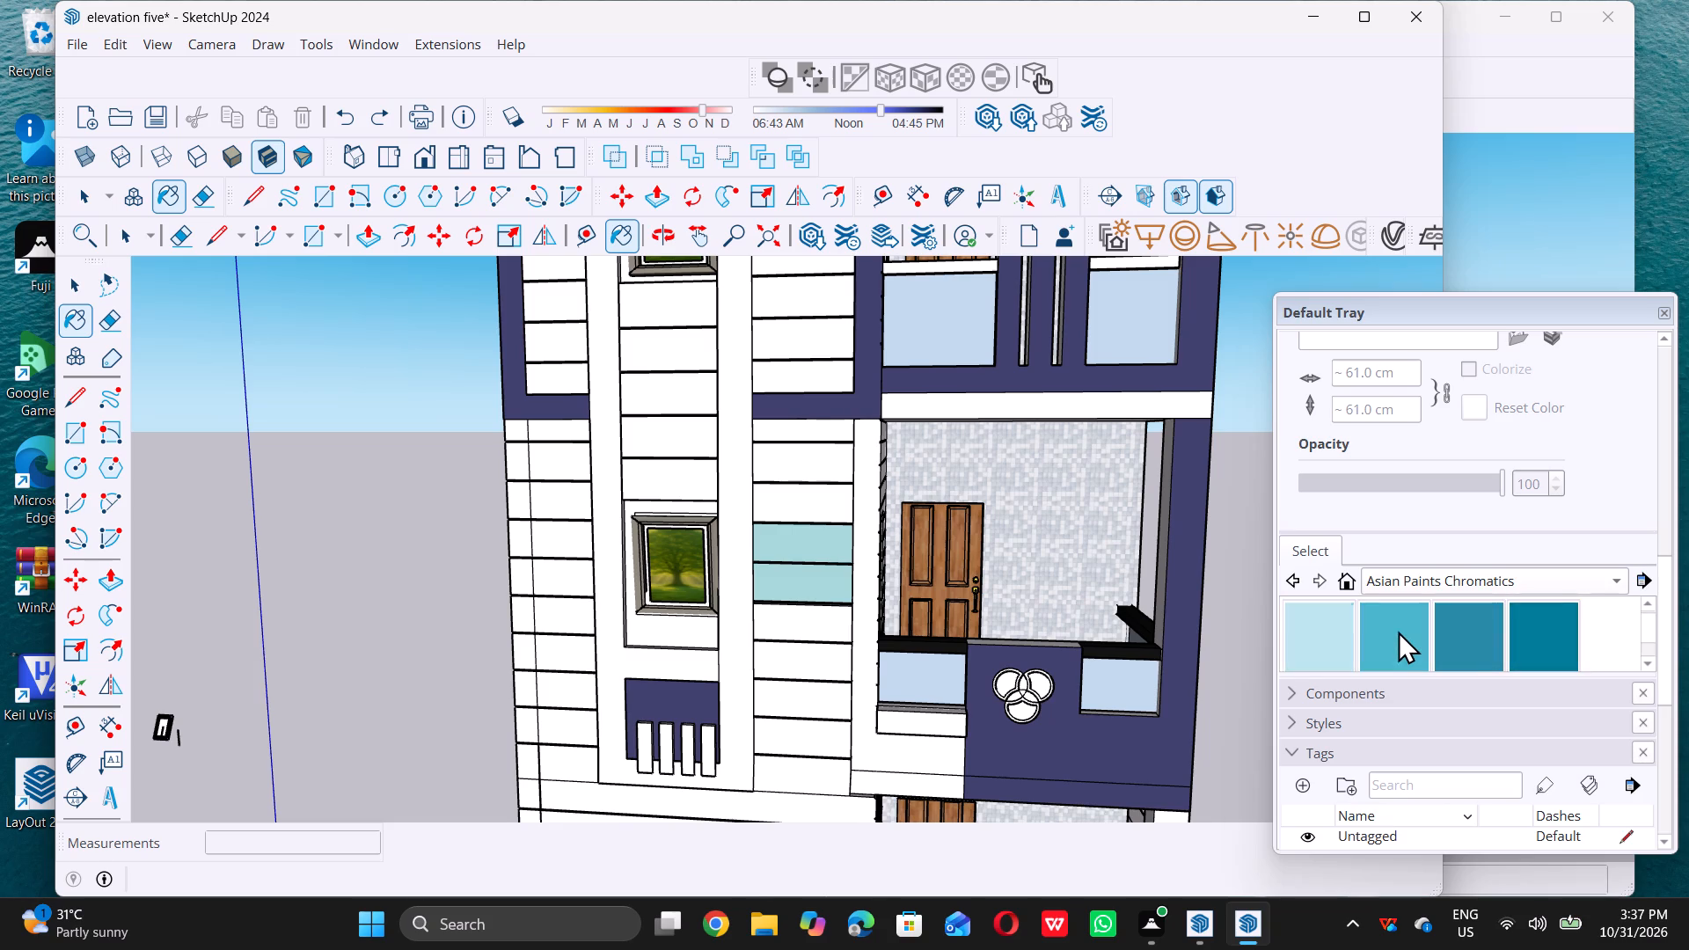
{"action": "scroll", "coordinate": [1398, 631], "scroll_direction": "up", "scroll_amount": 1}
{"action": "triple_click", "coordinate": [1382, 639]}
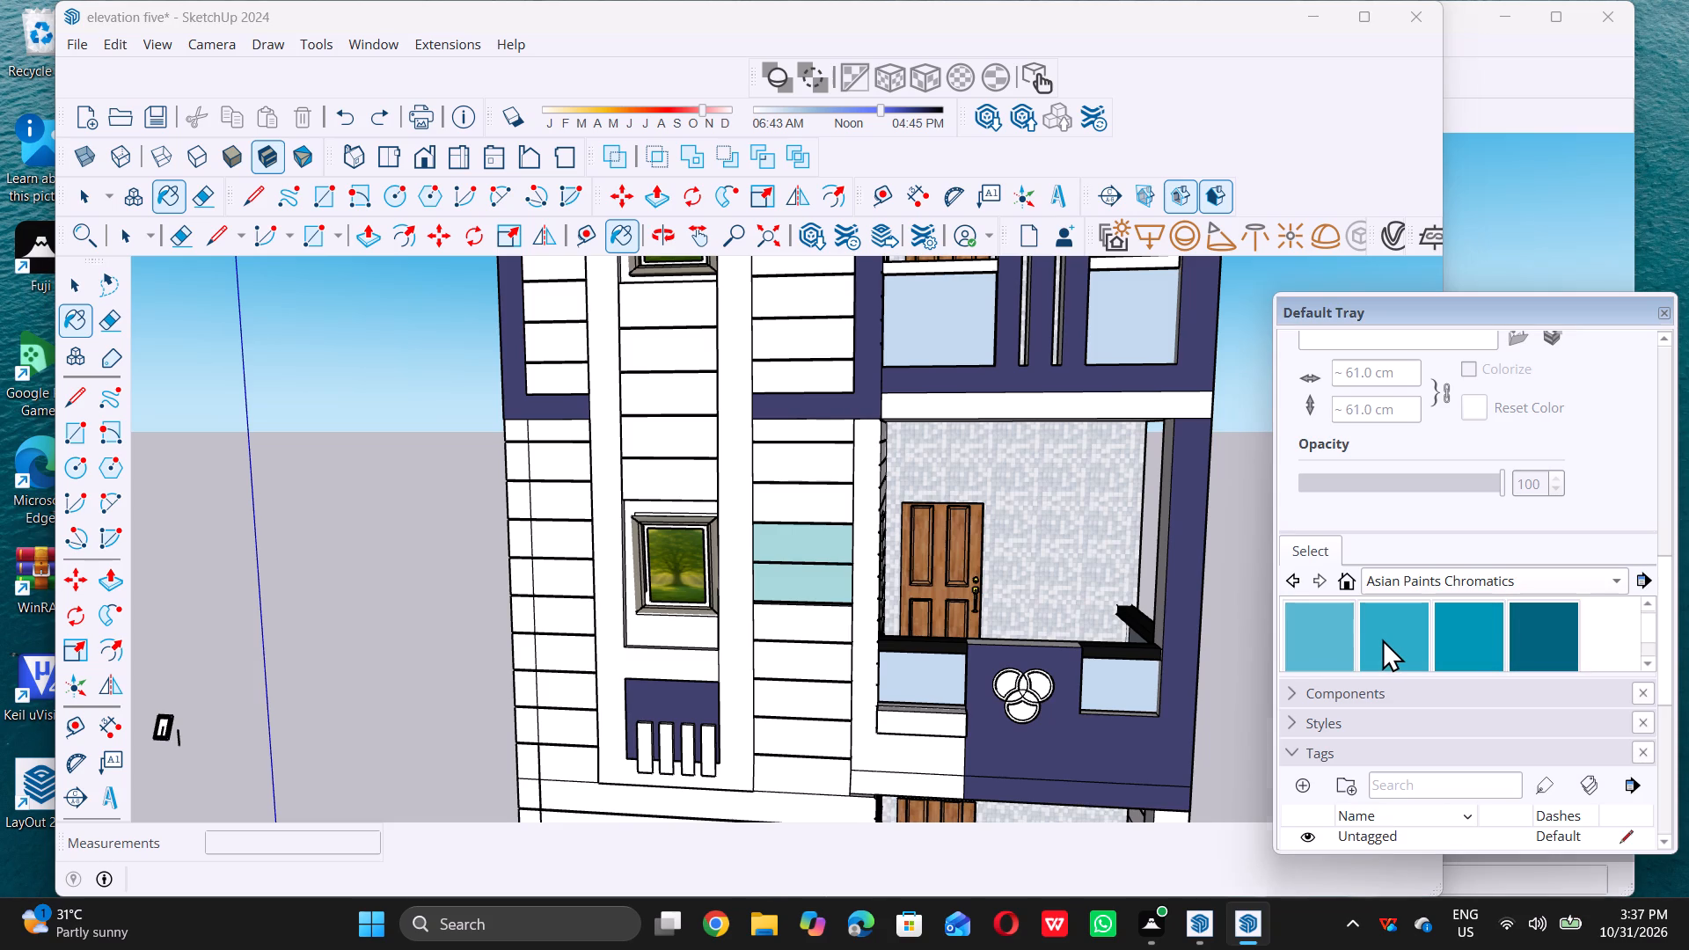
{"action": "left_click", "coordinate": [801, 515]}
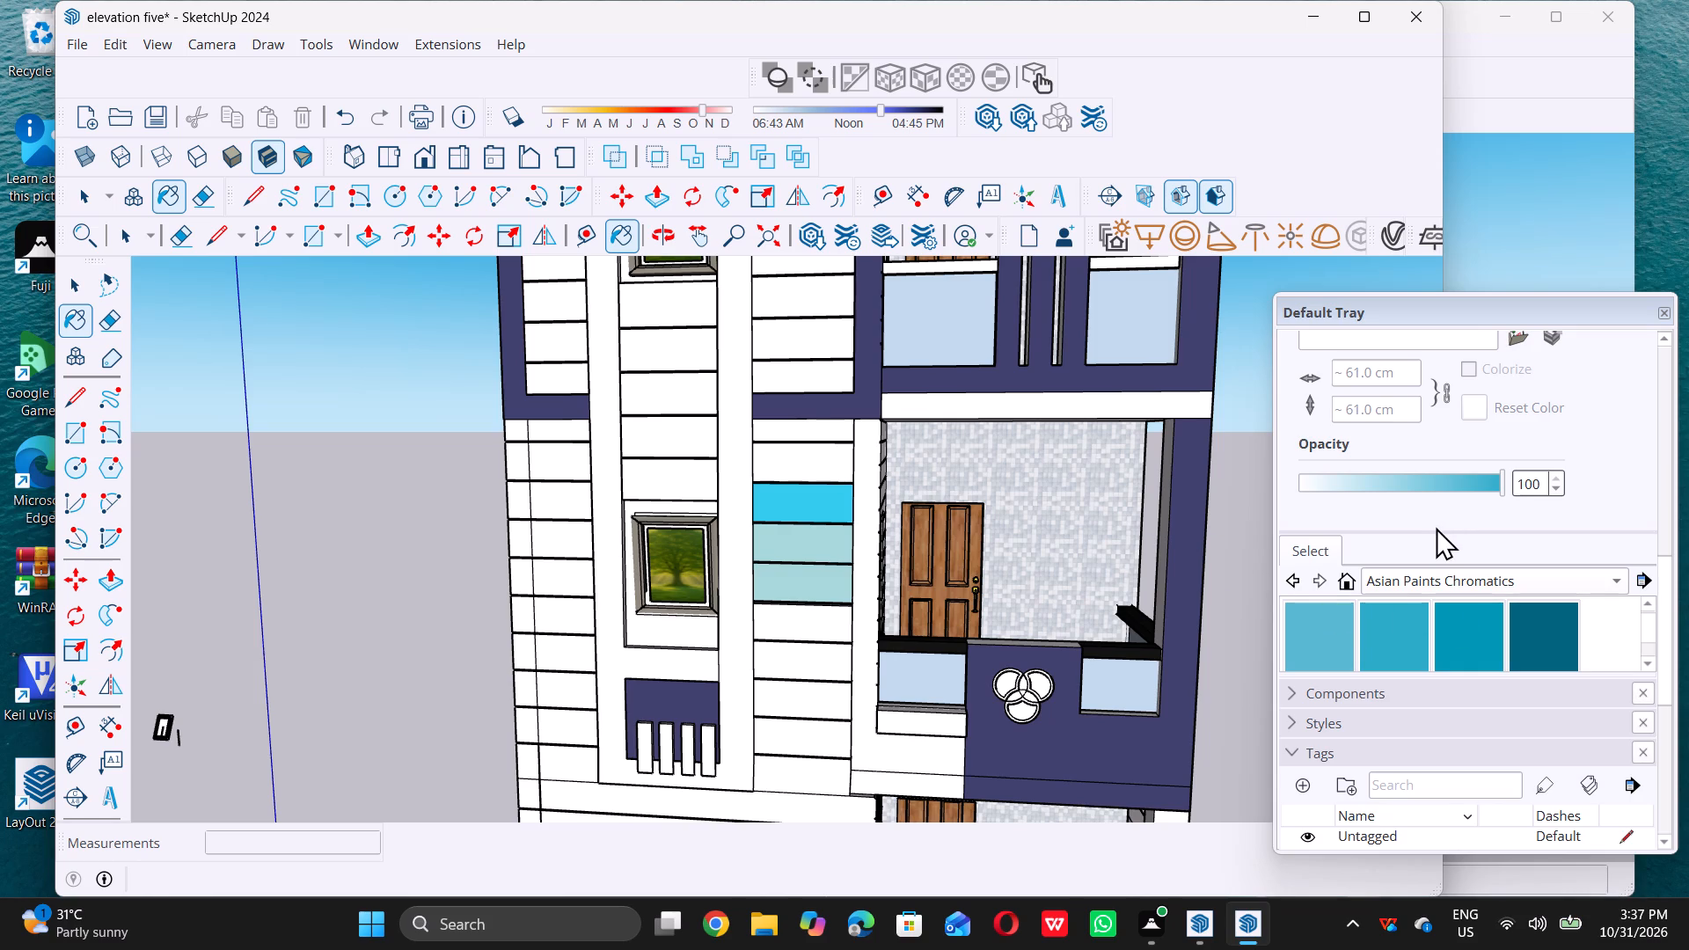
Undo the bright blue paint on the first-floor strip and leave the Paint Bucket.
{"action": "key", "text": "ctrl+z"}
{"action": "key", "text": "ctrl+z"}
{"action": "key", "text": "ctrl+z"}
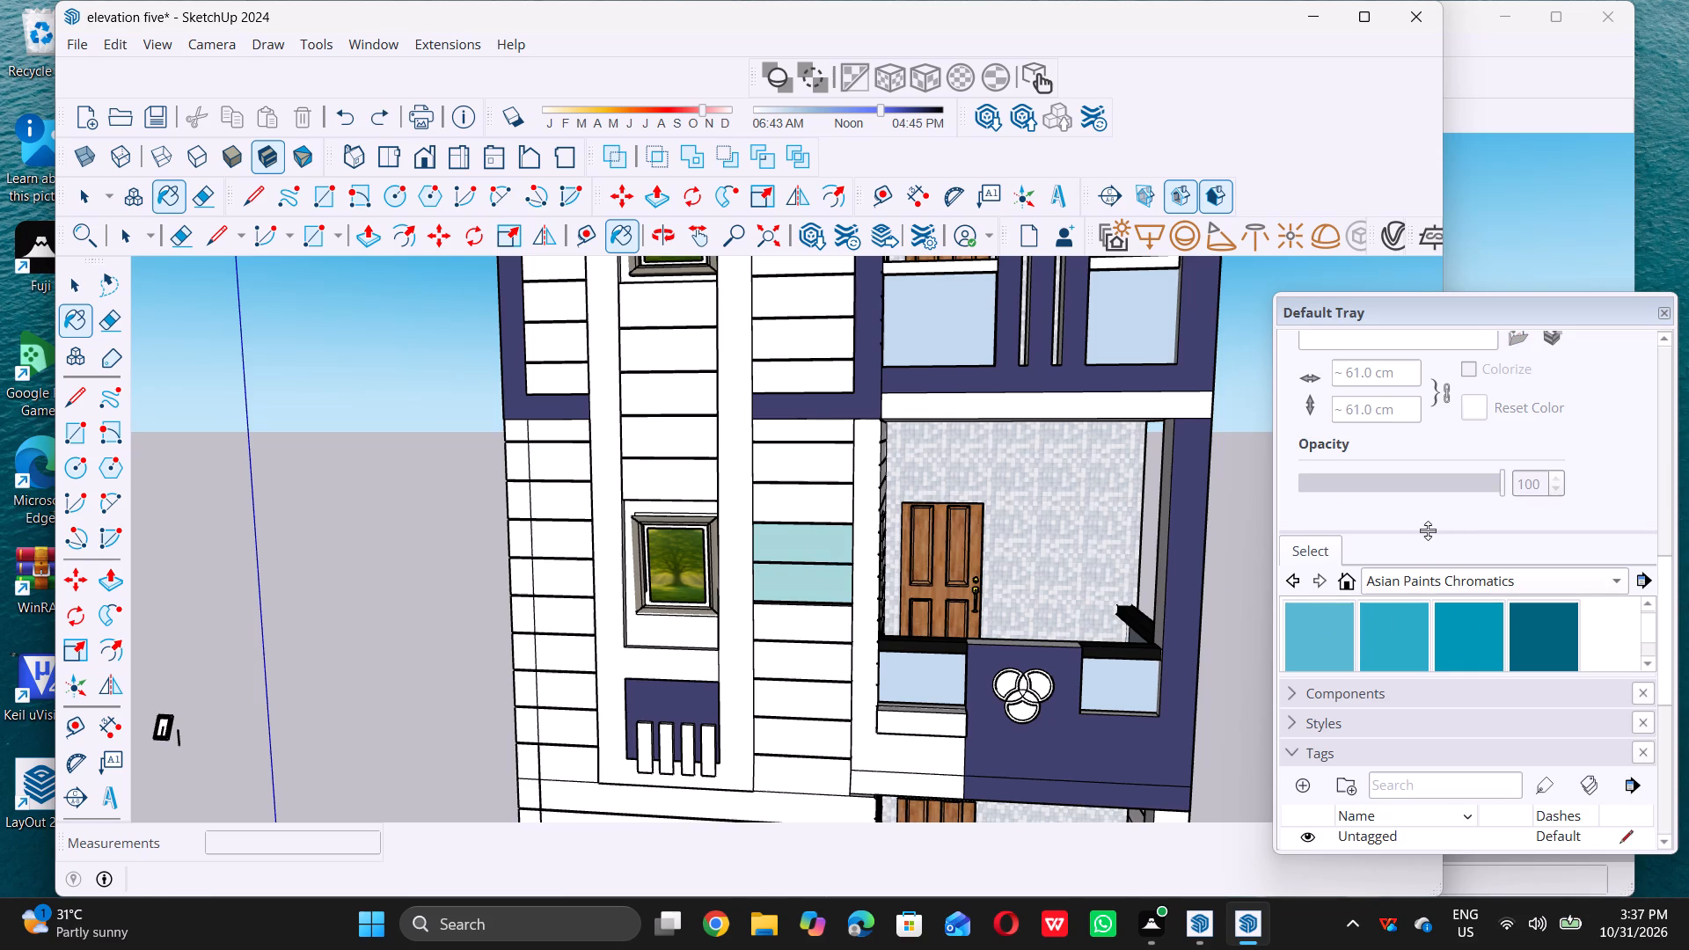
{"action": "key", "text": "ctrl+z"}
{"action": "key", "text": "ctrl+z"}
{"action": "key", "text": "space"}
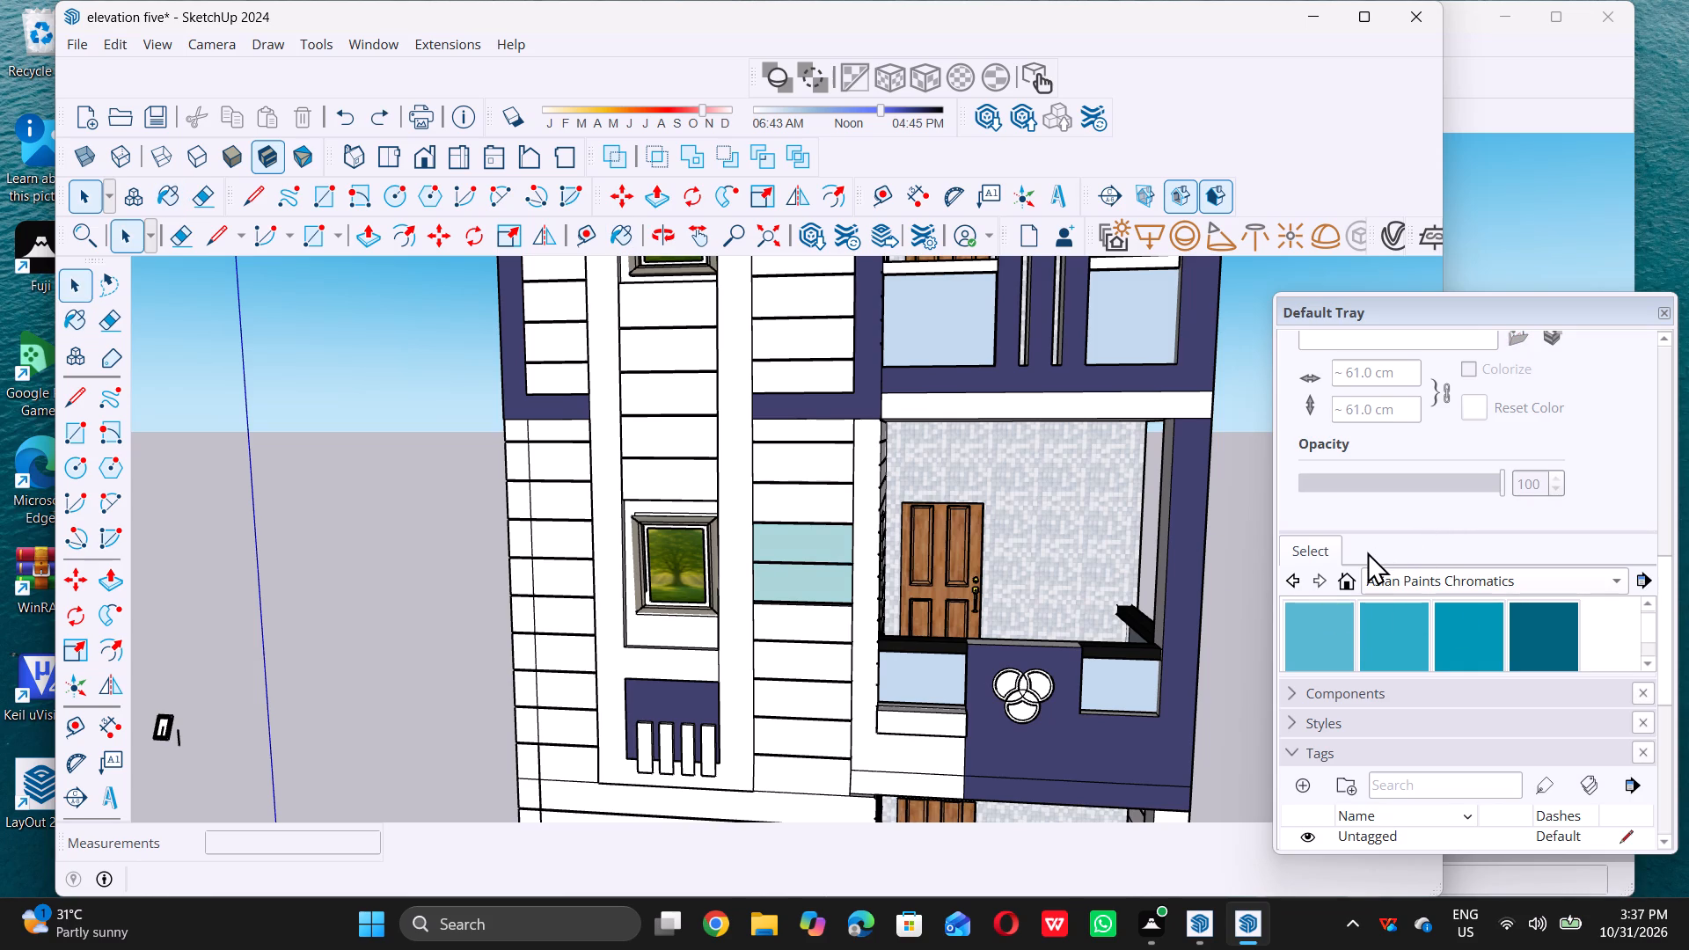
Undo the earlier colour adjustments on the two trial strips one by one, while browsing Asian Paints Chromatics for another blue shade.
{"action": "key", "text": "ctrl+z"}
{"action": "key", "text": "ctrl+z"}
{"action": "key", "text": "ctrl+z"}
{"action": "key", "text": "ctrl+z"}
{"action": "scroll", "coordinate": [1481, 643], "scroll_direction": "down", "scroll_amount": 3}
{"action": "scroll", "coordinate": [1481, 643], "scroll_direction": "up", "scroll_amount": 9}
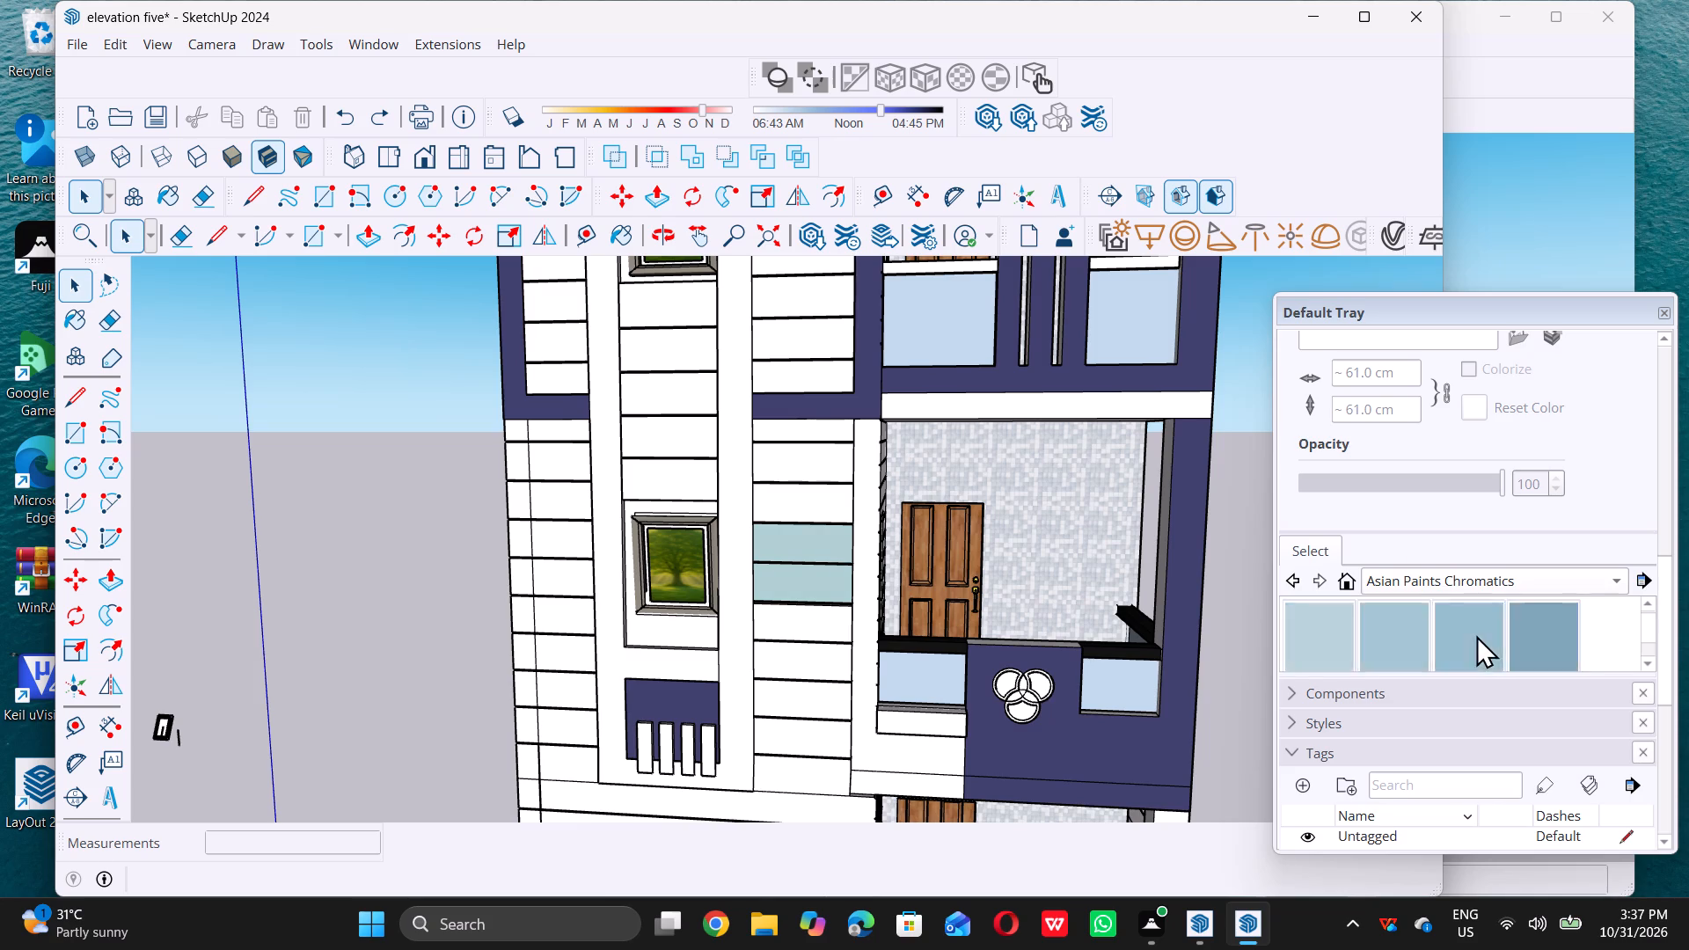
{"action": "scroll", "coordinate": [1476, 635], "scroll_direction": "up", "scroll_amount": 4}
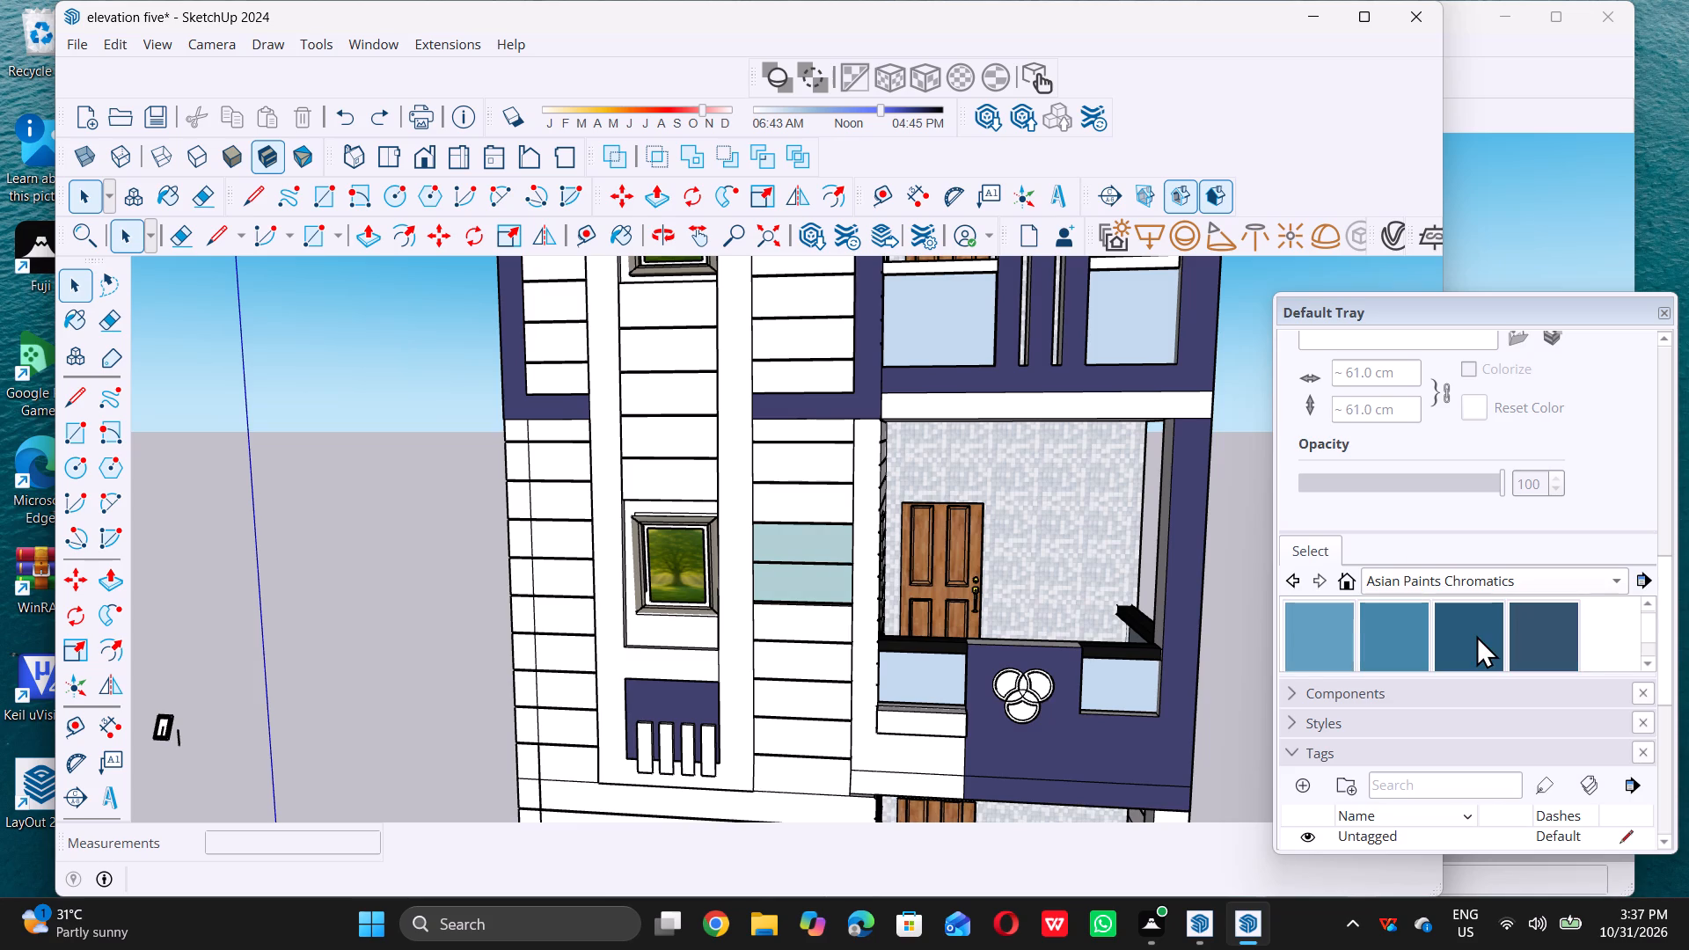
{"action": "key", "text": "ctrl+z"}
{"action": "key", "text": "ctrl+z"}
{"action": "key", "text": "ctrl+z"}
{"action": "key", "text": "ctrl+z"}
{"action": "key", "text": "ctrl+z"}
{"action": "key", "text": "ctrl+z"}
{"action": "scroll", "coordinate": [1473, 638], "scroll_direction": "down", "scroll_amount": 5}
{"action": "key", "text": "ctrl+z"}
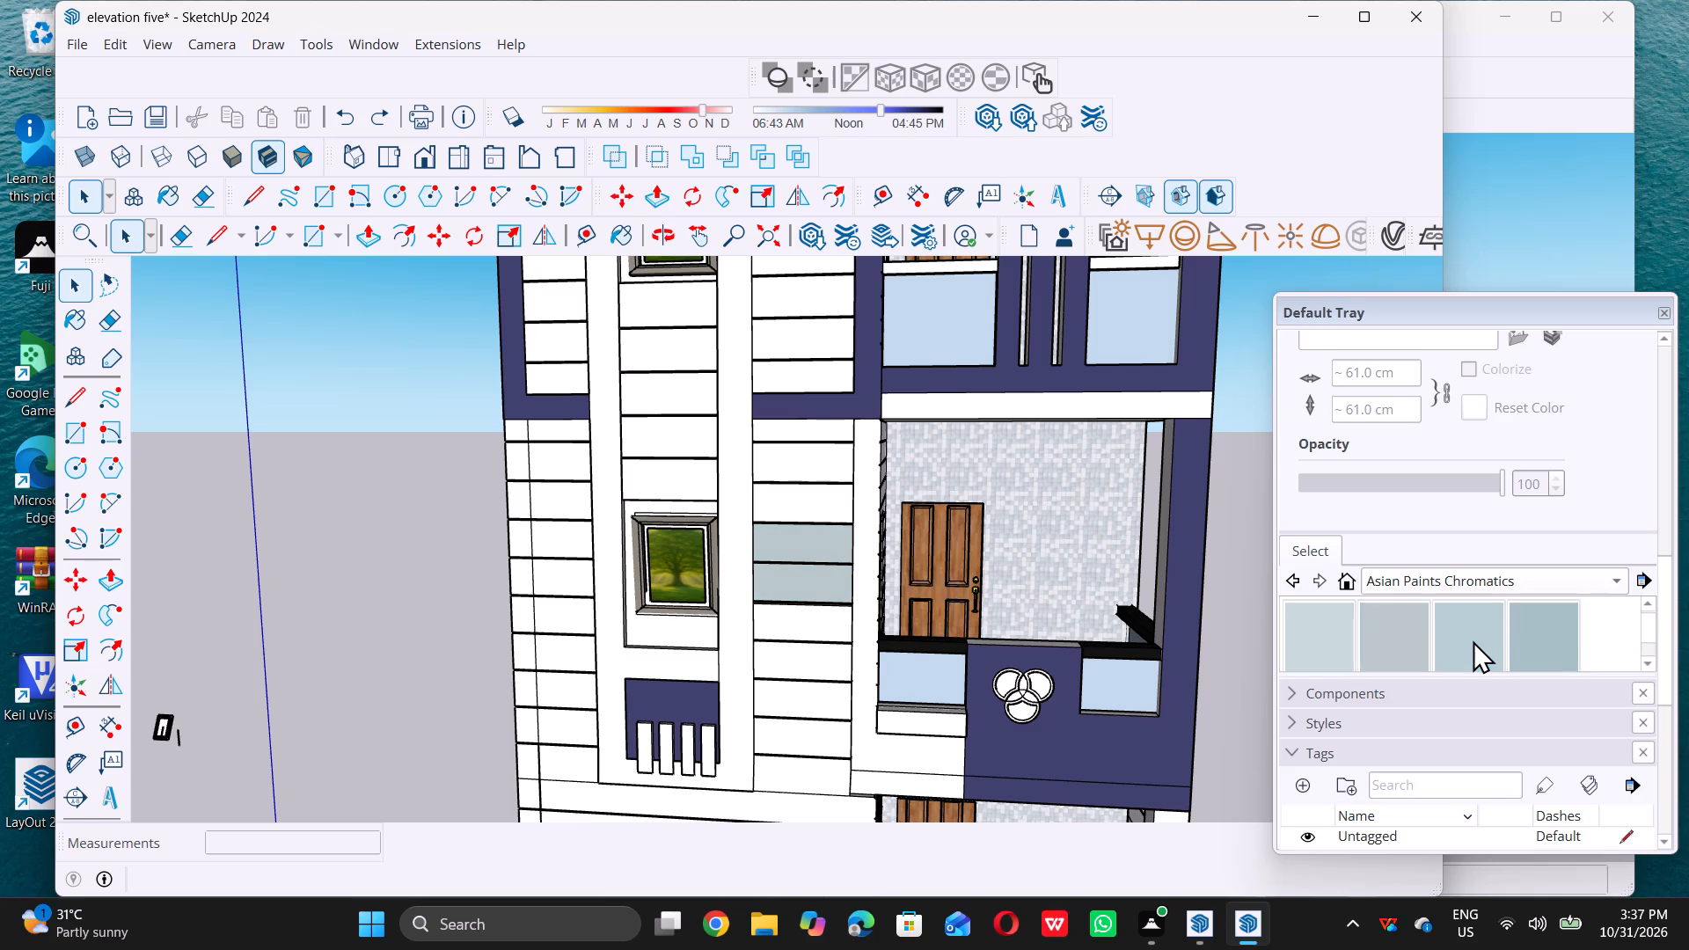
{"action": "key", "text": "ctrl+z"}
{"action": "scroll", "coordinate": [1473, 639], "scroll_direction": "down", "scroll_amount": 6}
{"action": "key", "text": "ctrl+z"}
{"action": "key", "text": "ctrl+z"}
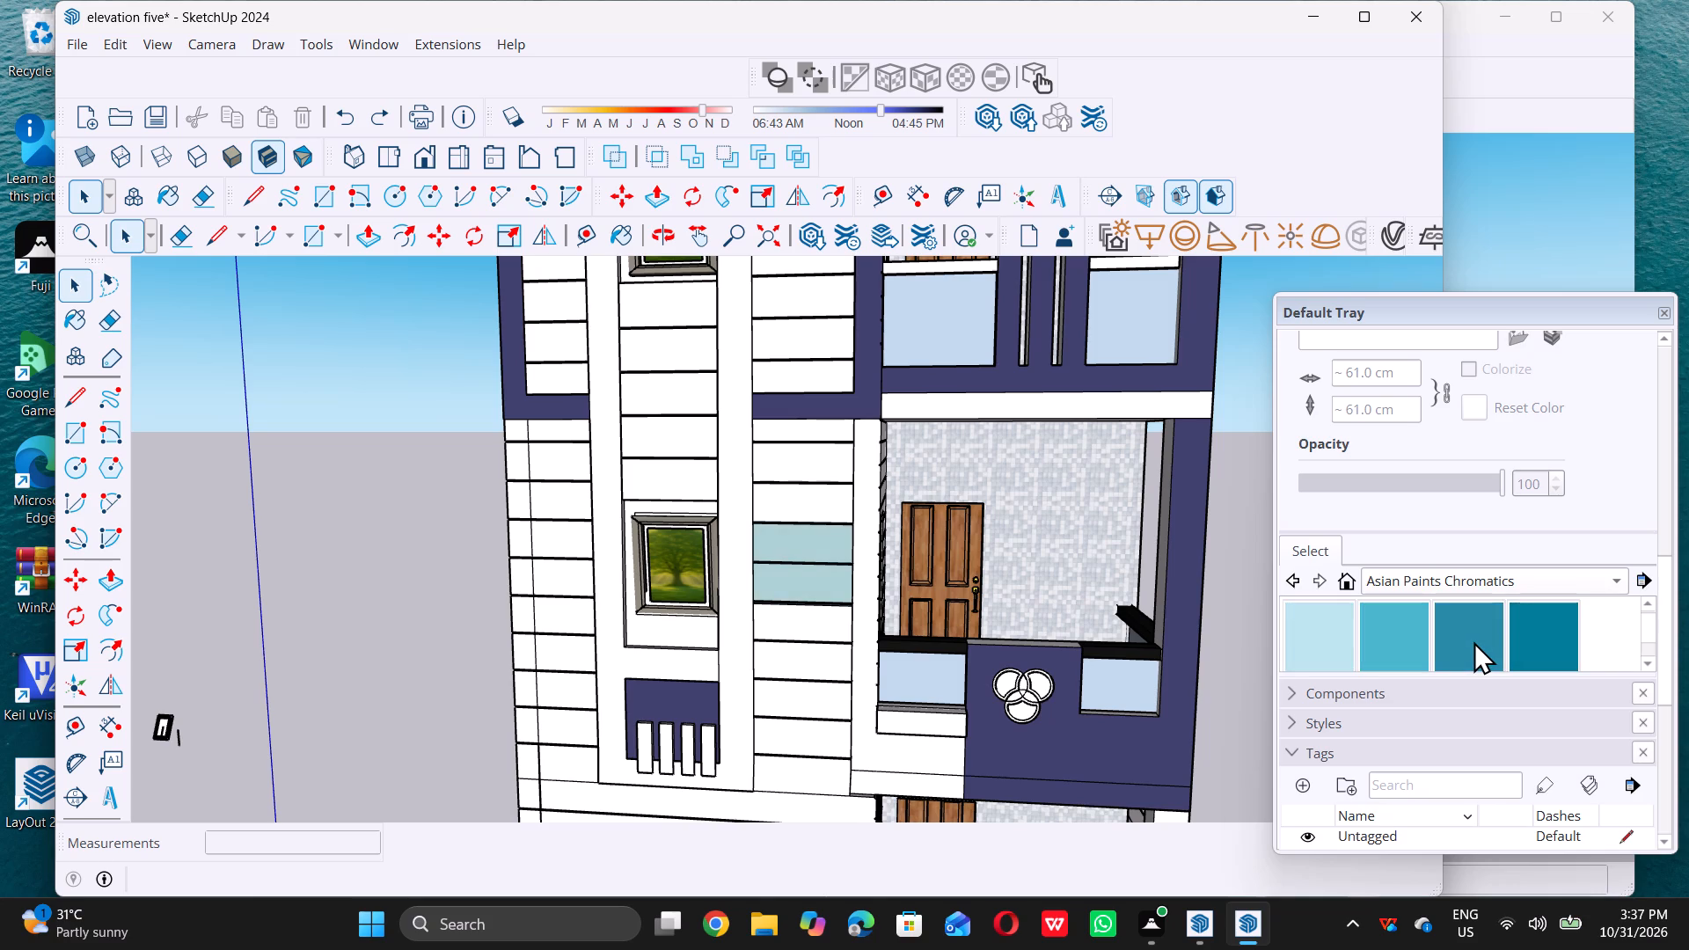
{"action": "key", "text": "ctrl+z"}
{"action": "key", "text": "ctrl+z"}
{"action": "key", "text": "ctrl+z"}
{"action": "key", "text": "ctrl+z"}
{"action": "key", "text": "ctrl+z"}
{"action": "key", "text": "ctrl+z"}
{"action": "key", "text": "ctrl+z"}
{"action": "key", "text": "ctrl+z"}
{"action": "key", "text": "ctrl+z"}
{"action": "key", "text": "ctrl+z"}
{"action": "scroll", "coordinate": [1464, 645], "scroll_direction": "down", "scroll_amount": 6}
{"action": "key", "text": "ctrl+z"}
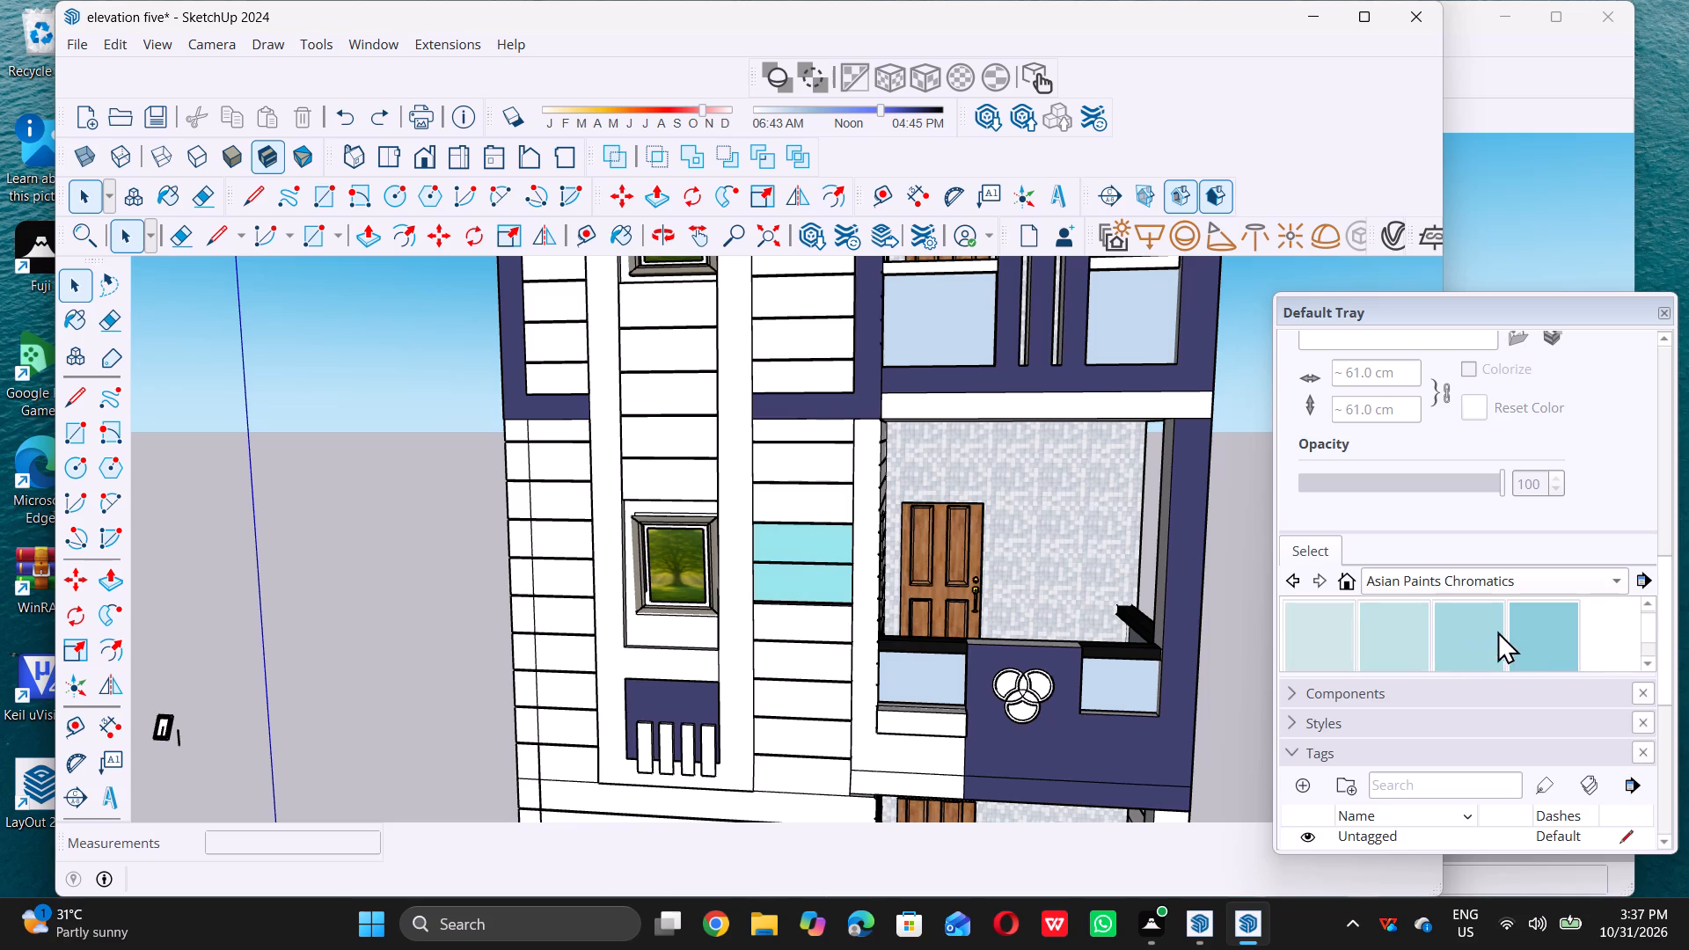
Pick the light aqua blue from Asian Paints Chromatics and paint both first-floor trial strips beside the balcony.
{"action": "double_click", "coordinate": [1561, 636]}
{"action": "left_click", "coordinate": [793, 549]}
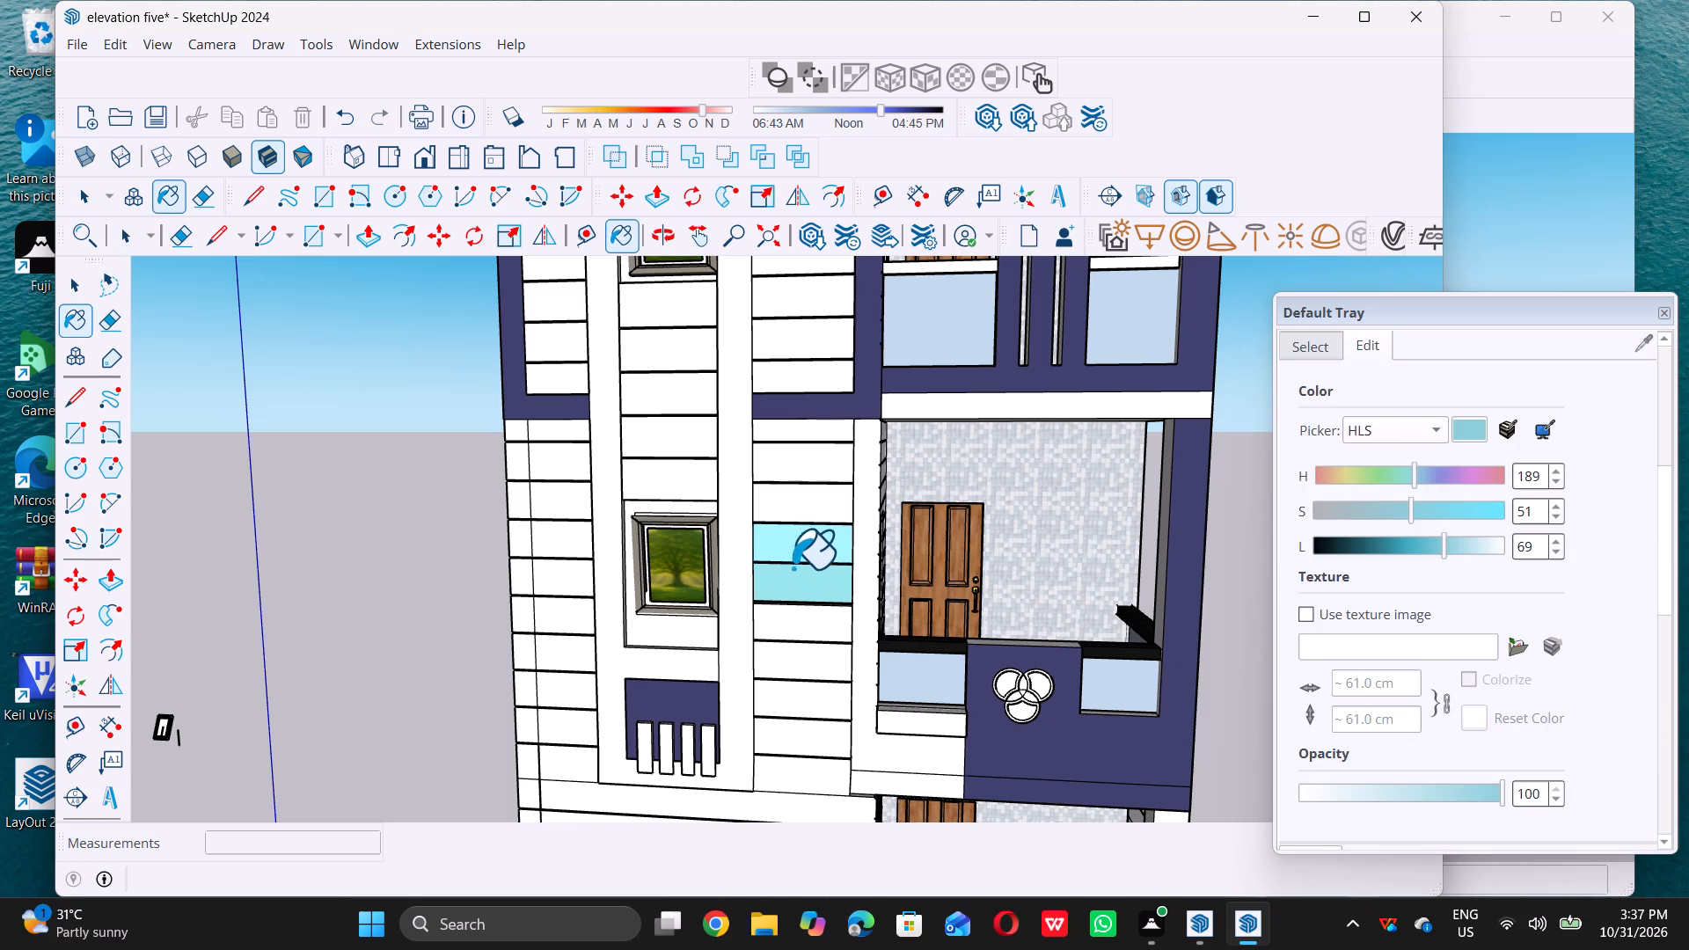
{"action": "left_click", "coordinate": [797, 574]}
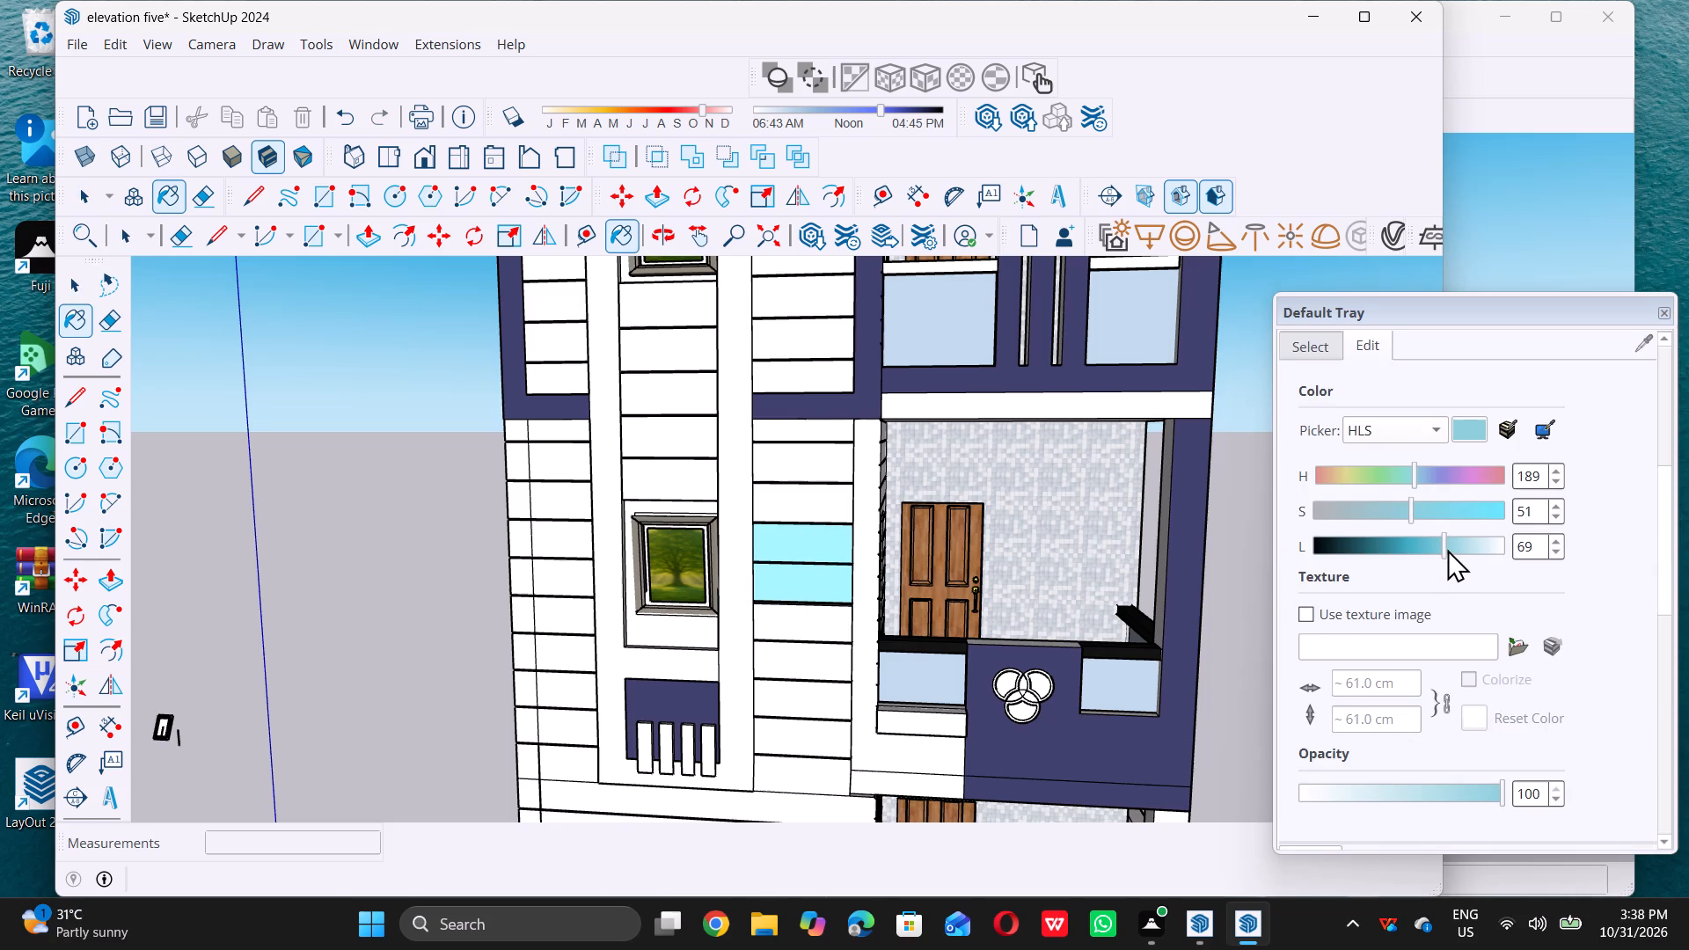
Try lighter and darker shades of the light aqua blue material and set its lightness to 51.
{"action": "double_click", "coordinate": [1459, 544]}
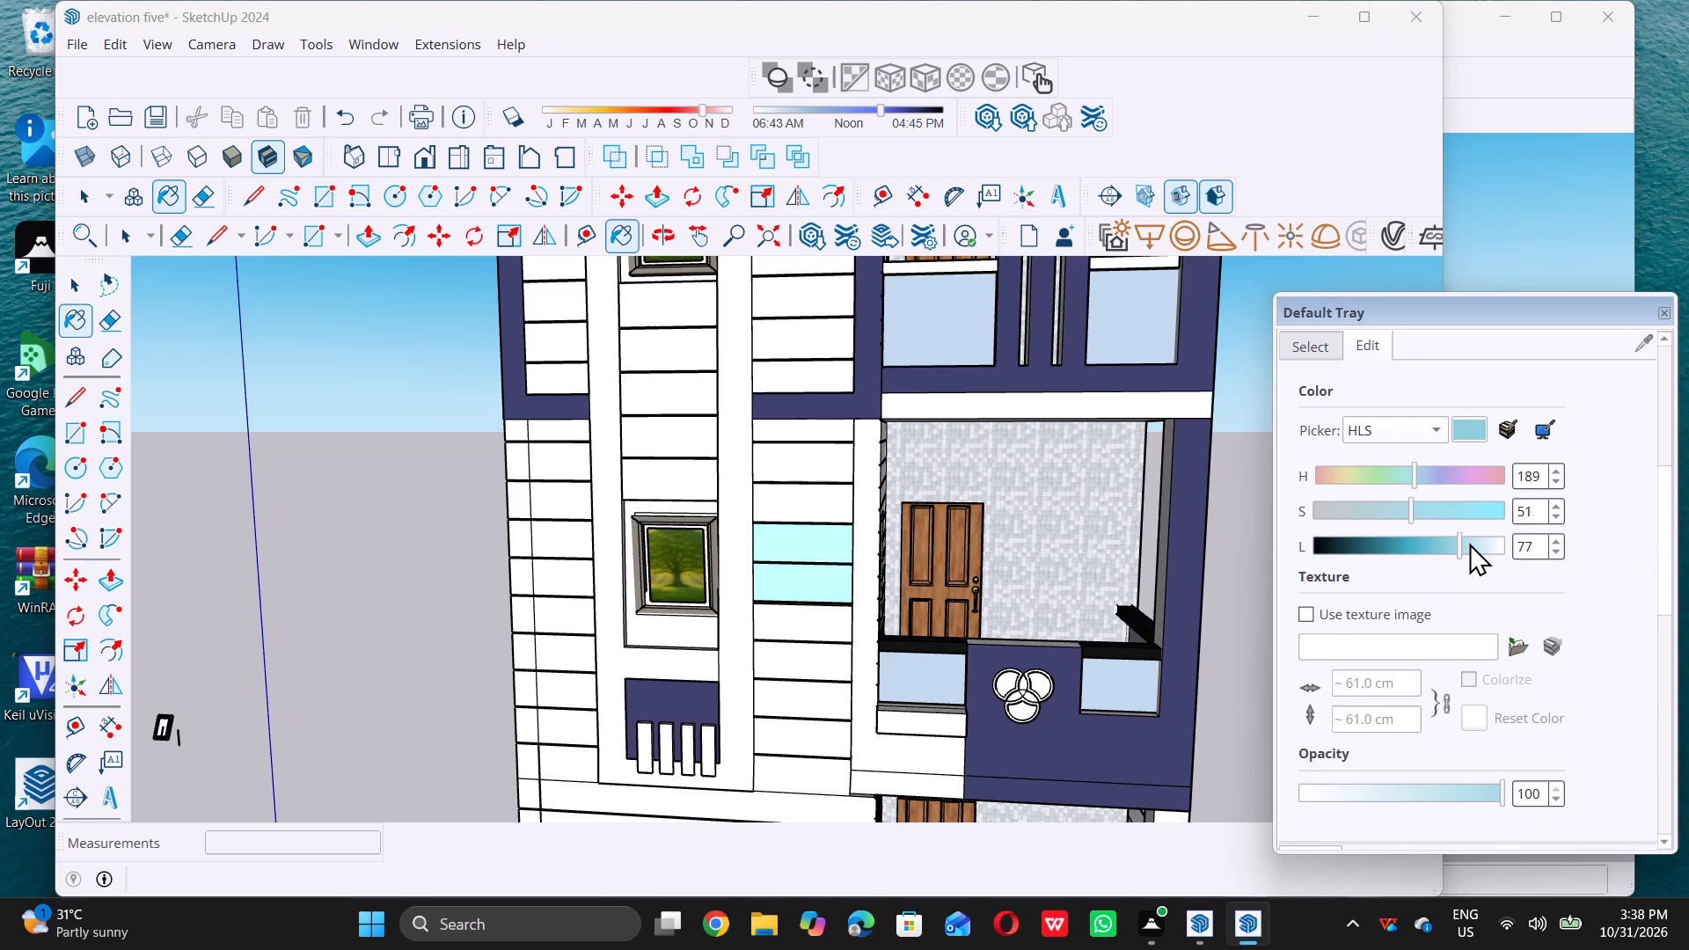
{"action": "left_click", "coordinate": [1470, 544]}
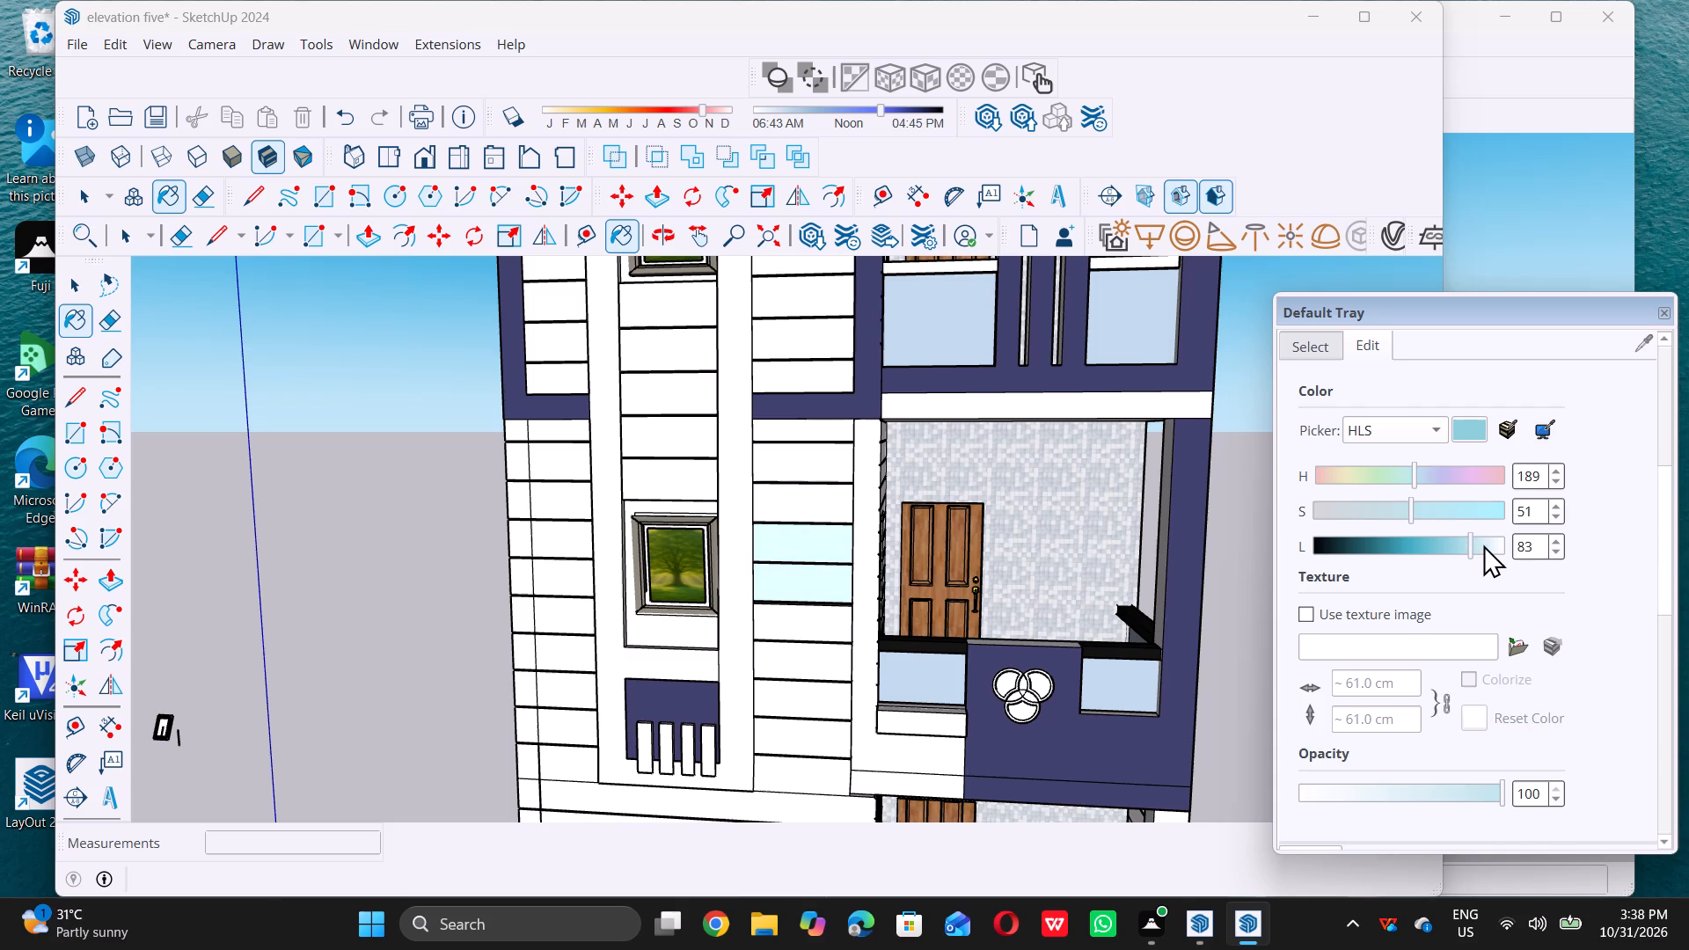
{"action": "triple_click", "coordinate": [1481, 545]}
{"action": "left_click", "coordinate": [1394, 546]}
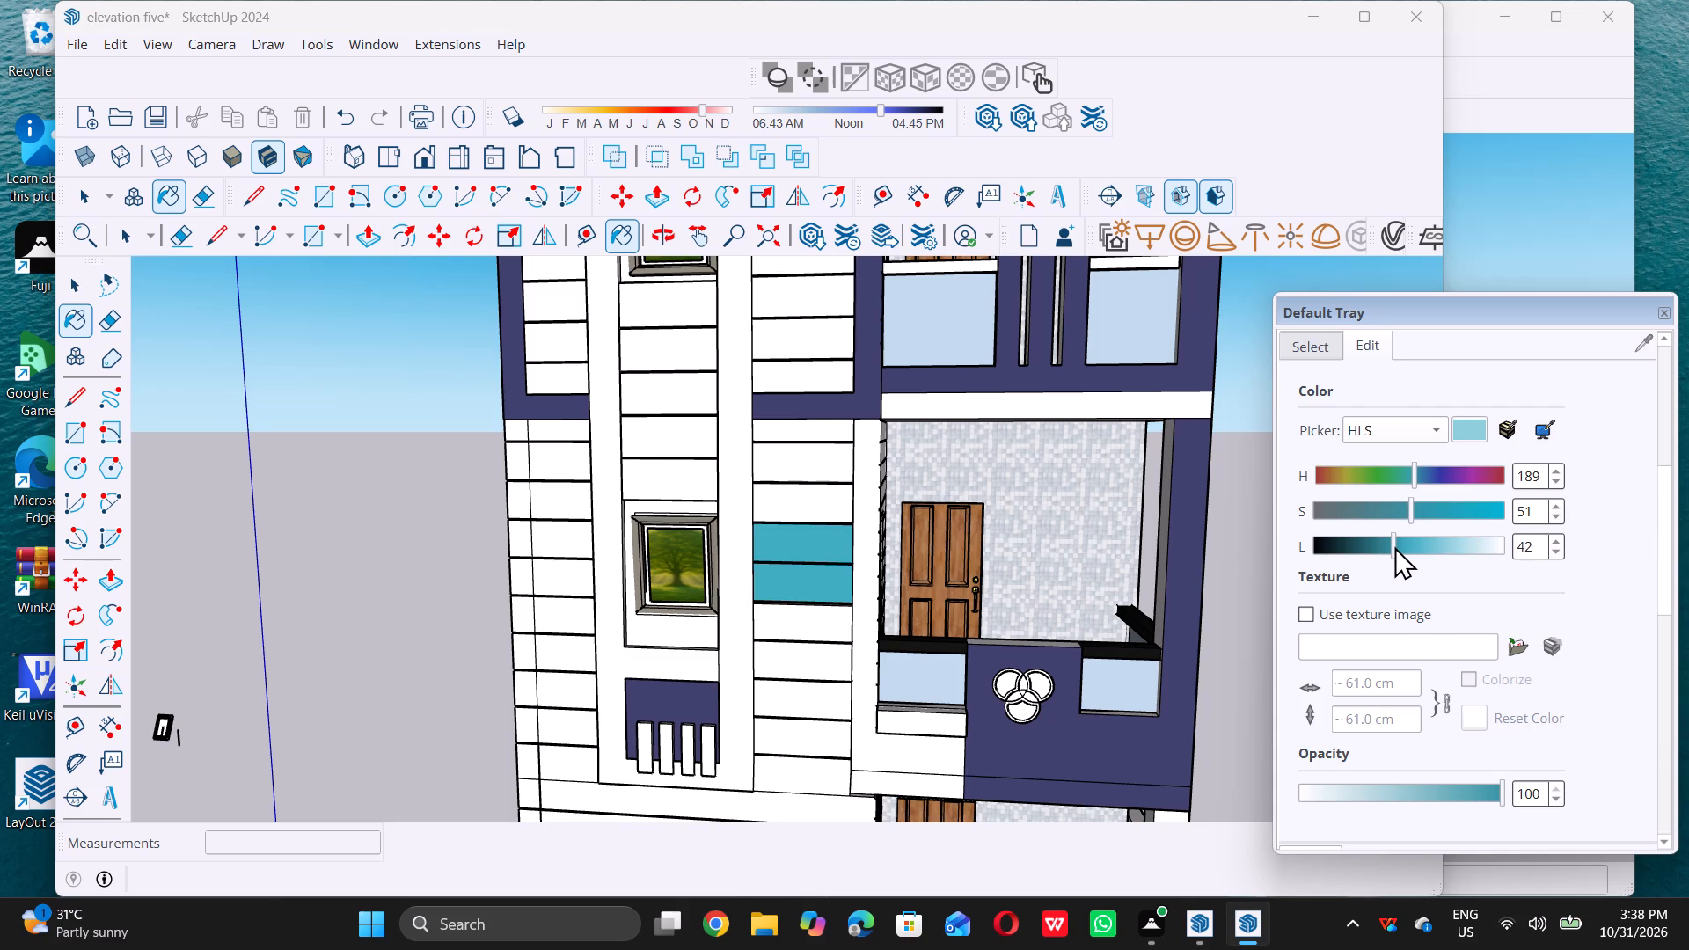
{"action": "left_click", "coordinate": [1379, 545]}
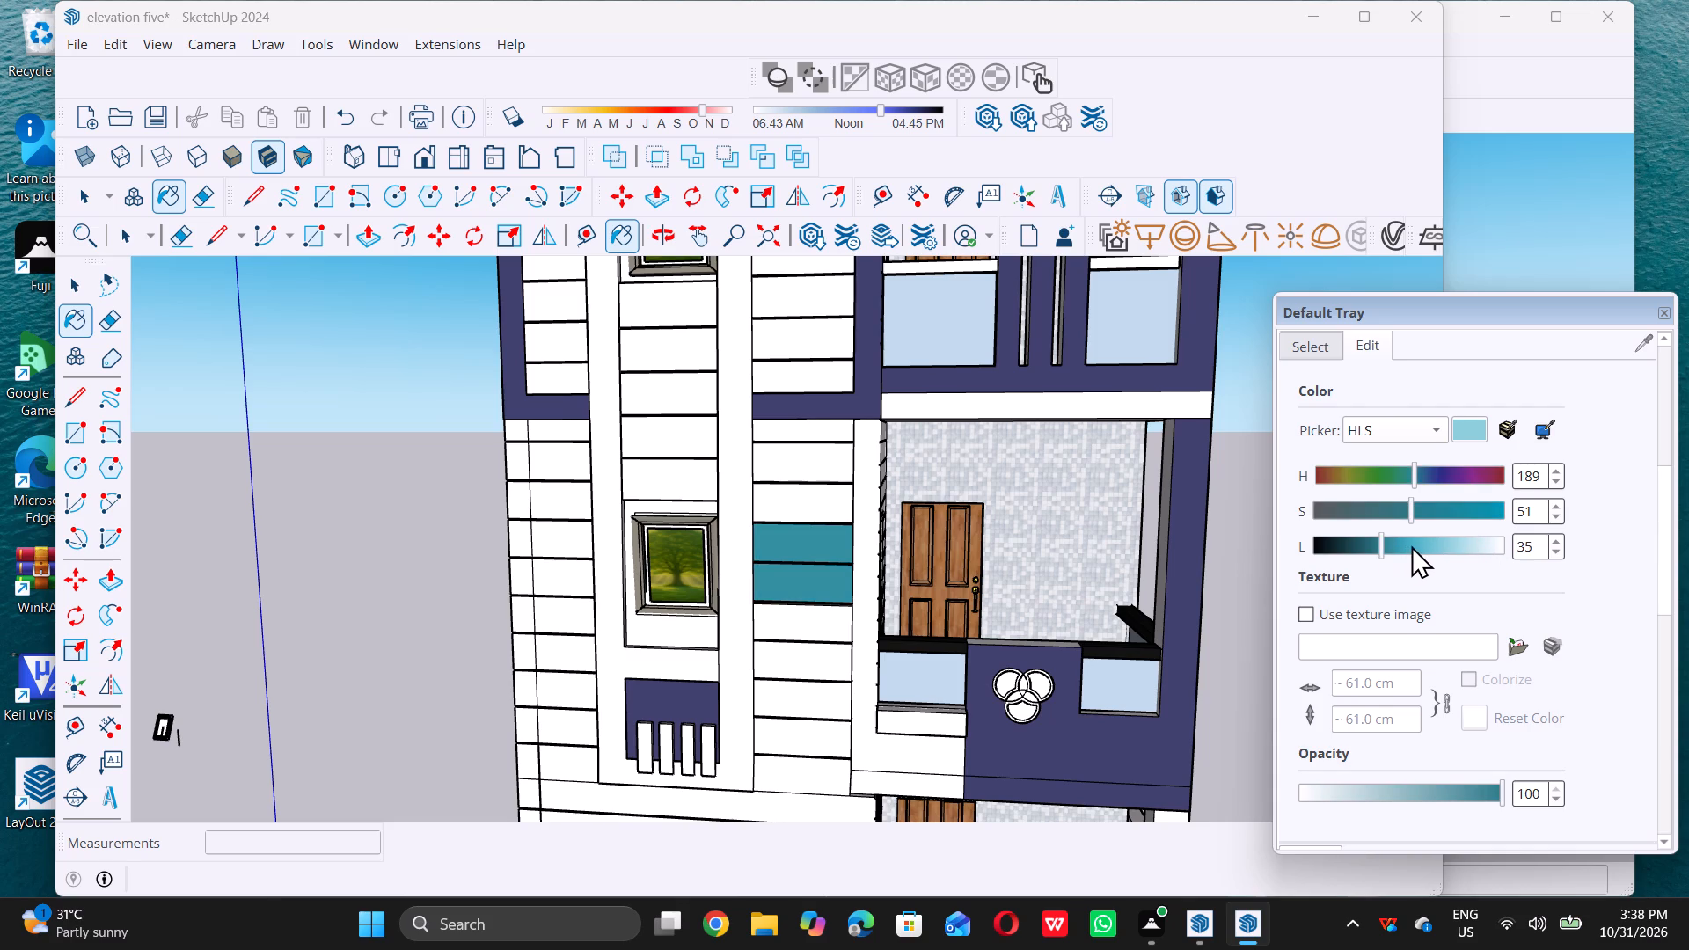
{"action": "left_click", "coordinate": [1412, 546]}
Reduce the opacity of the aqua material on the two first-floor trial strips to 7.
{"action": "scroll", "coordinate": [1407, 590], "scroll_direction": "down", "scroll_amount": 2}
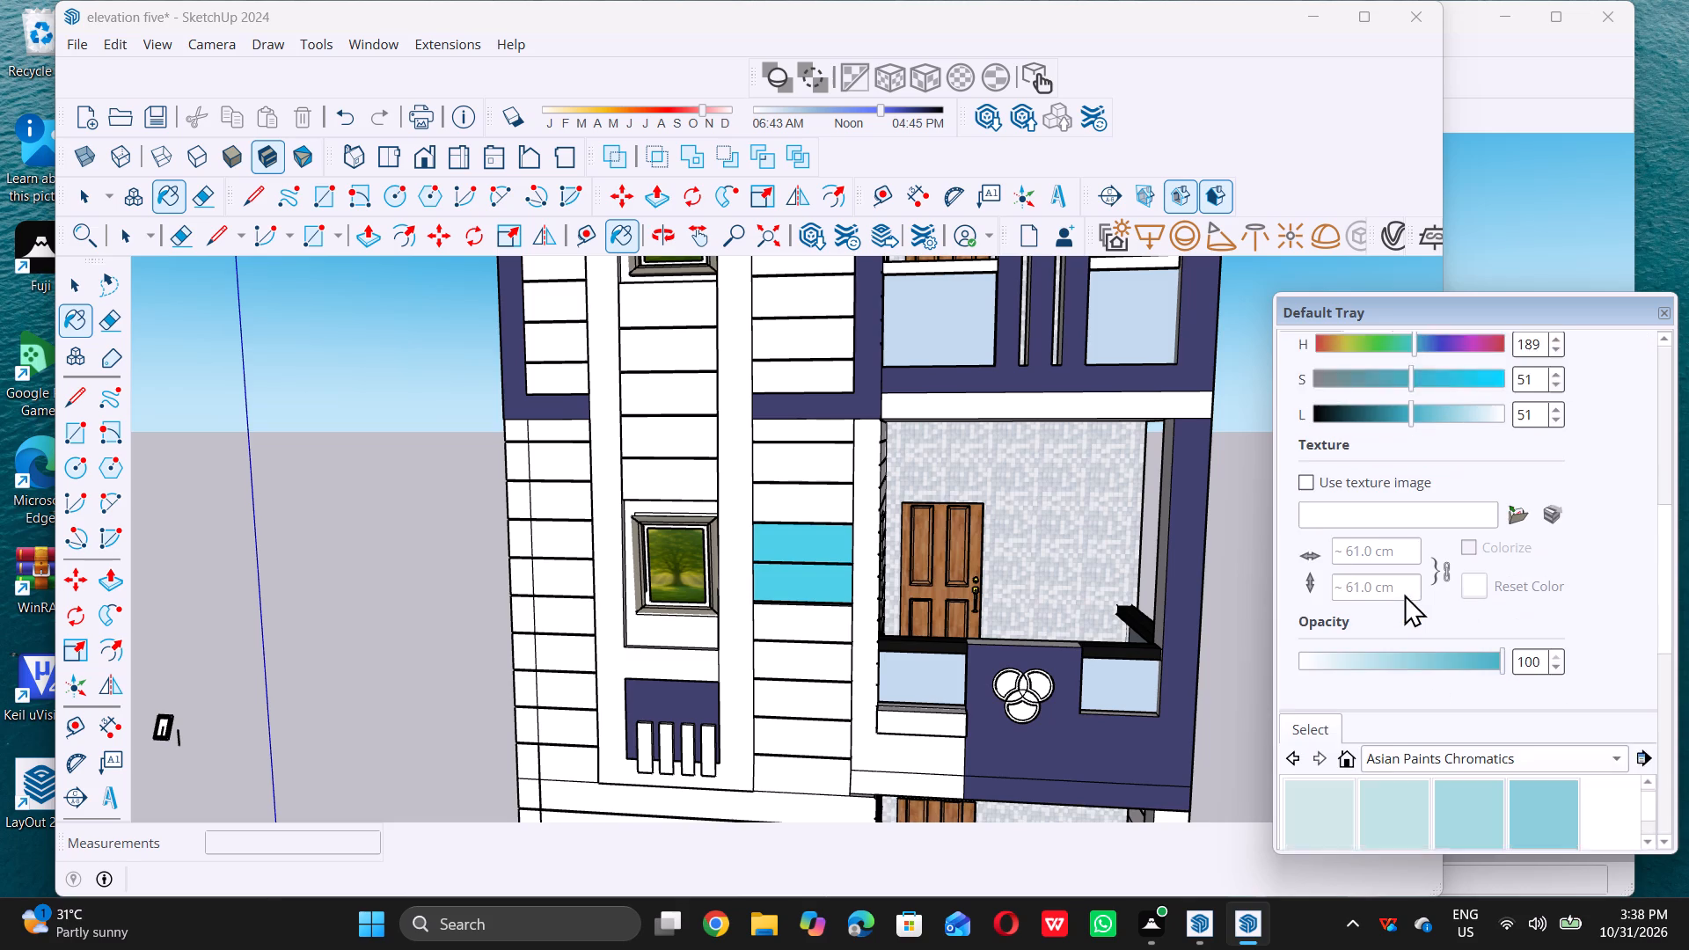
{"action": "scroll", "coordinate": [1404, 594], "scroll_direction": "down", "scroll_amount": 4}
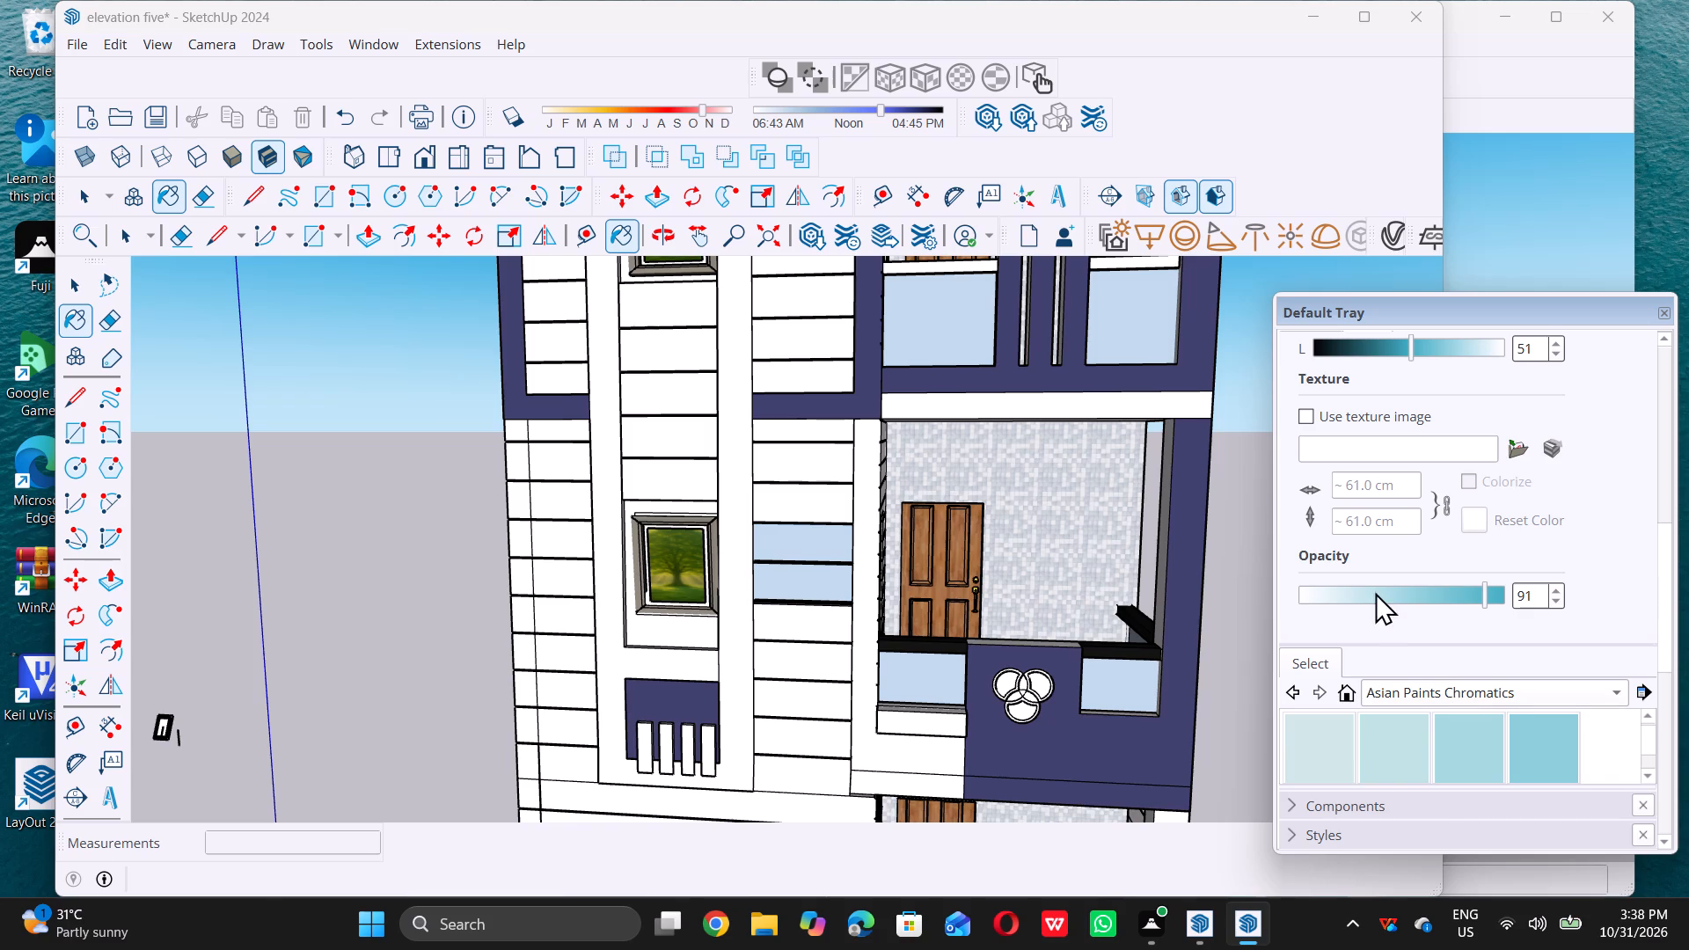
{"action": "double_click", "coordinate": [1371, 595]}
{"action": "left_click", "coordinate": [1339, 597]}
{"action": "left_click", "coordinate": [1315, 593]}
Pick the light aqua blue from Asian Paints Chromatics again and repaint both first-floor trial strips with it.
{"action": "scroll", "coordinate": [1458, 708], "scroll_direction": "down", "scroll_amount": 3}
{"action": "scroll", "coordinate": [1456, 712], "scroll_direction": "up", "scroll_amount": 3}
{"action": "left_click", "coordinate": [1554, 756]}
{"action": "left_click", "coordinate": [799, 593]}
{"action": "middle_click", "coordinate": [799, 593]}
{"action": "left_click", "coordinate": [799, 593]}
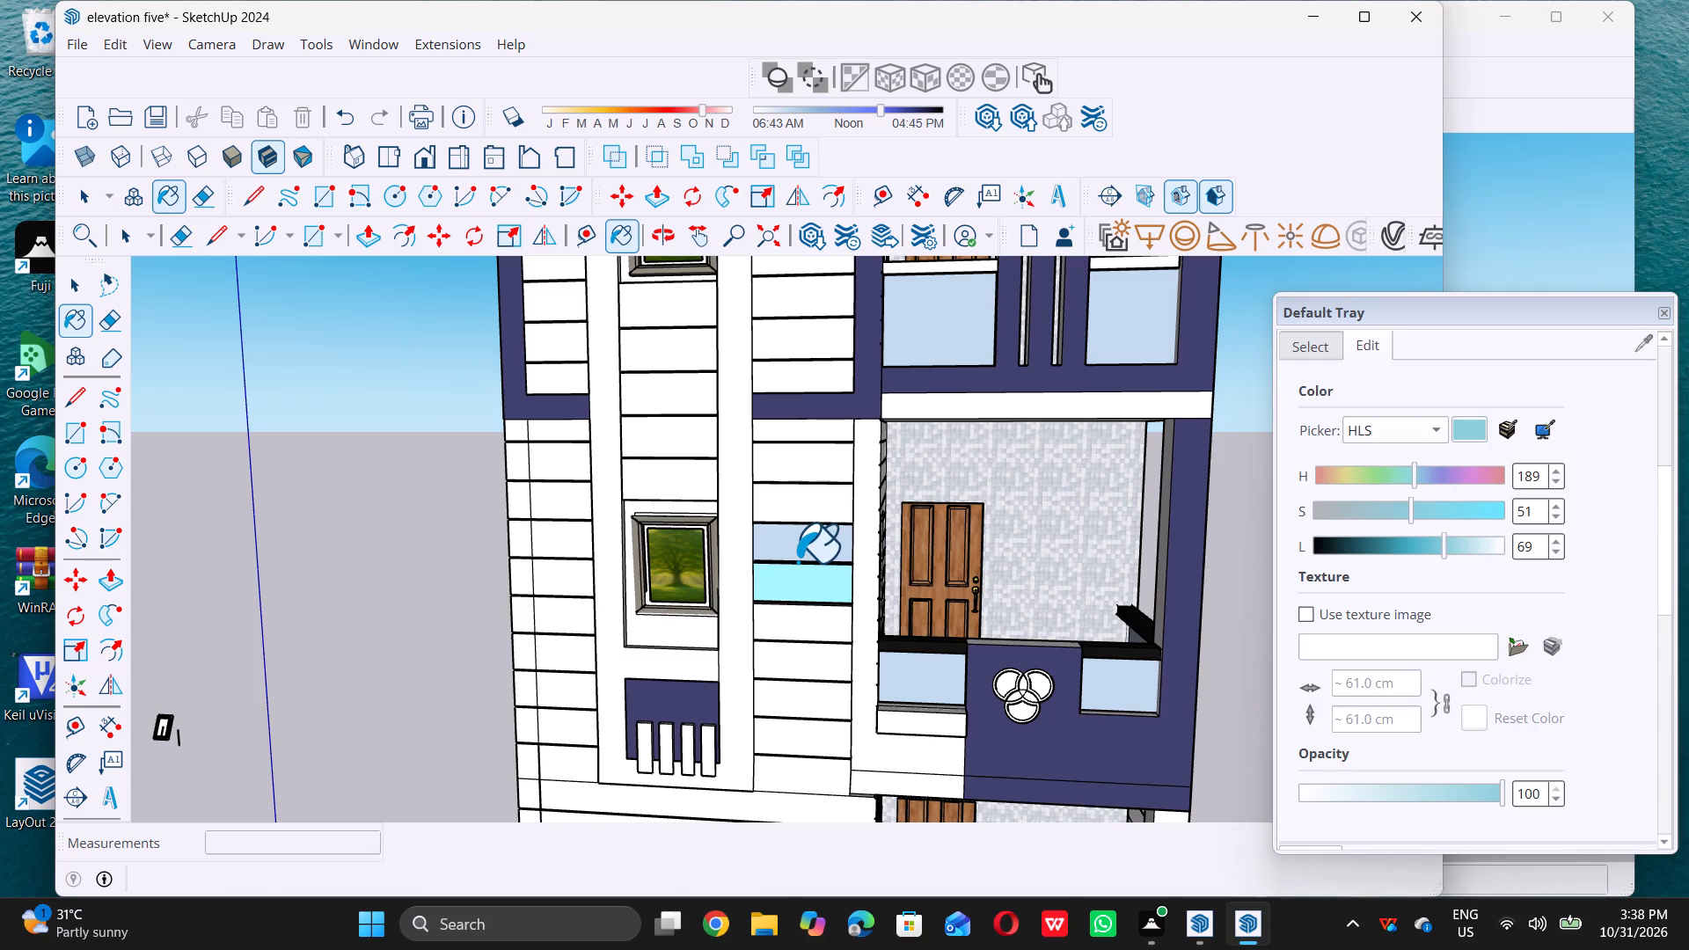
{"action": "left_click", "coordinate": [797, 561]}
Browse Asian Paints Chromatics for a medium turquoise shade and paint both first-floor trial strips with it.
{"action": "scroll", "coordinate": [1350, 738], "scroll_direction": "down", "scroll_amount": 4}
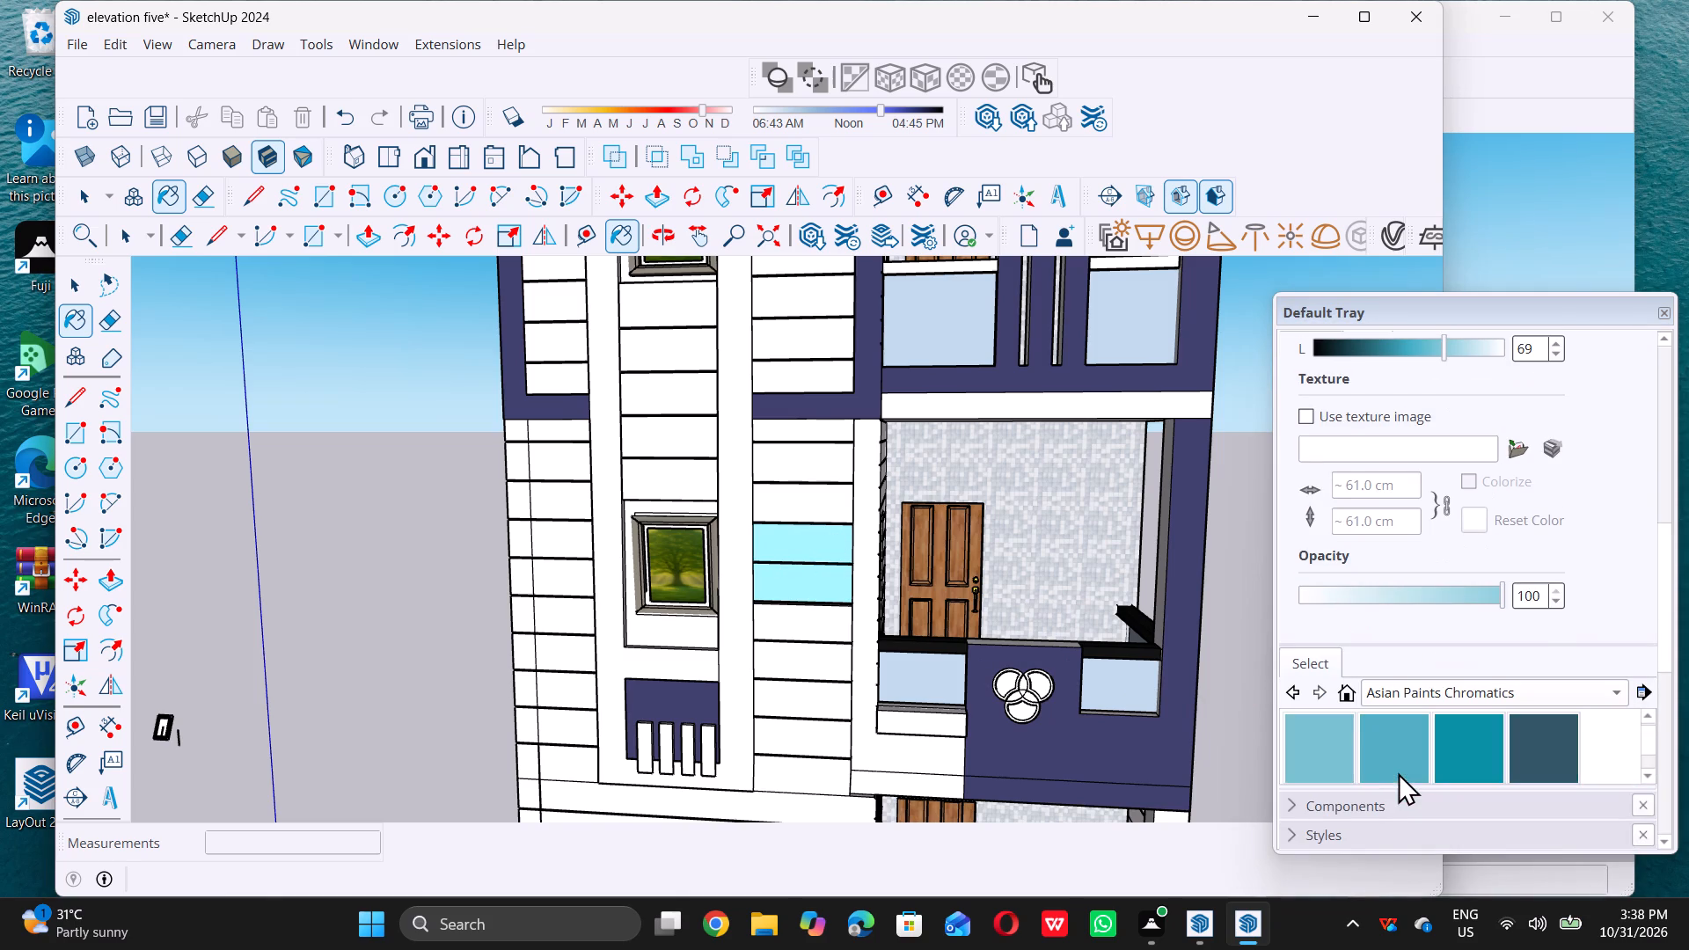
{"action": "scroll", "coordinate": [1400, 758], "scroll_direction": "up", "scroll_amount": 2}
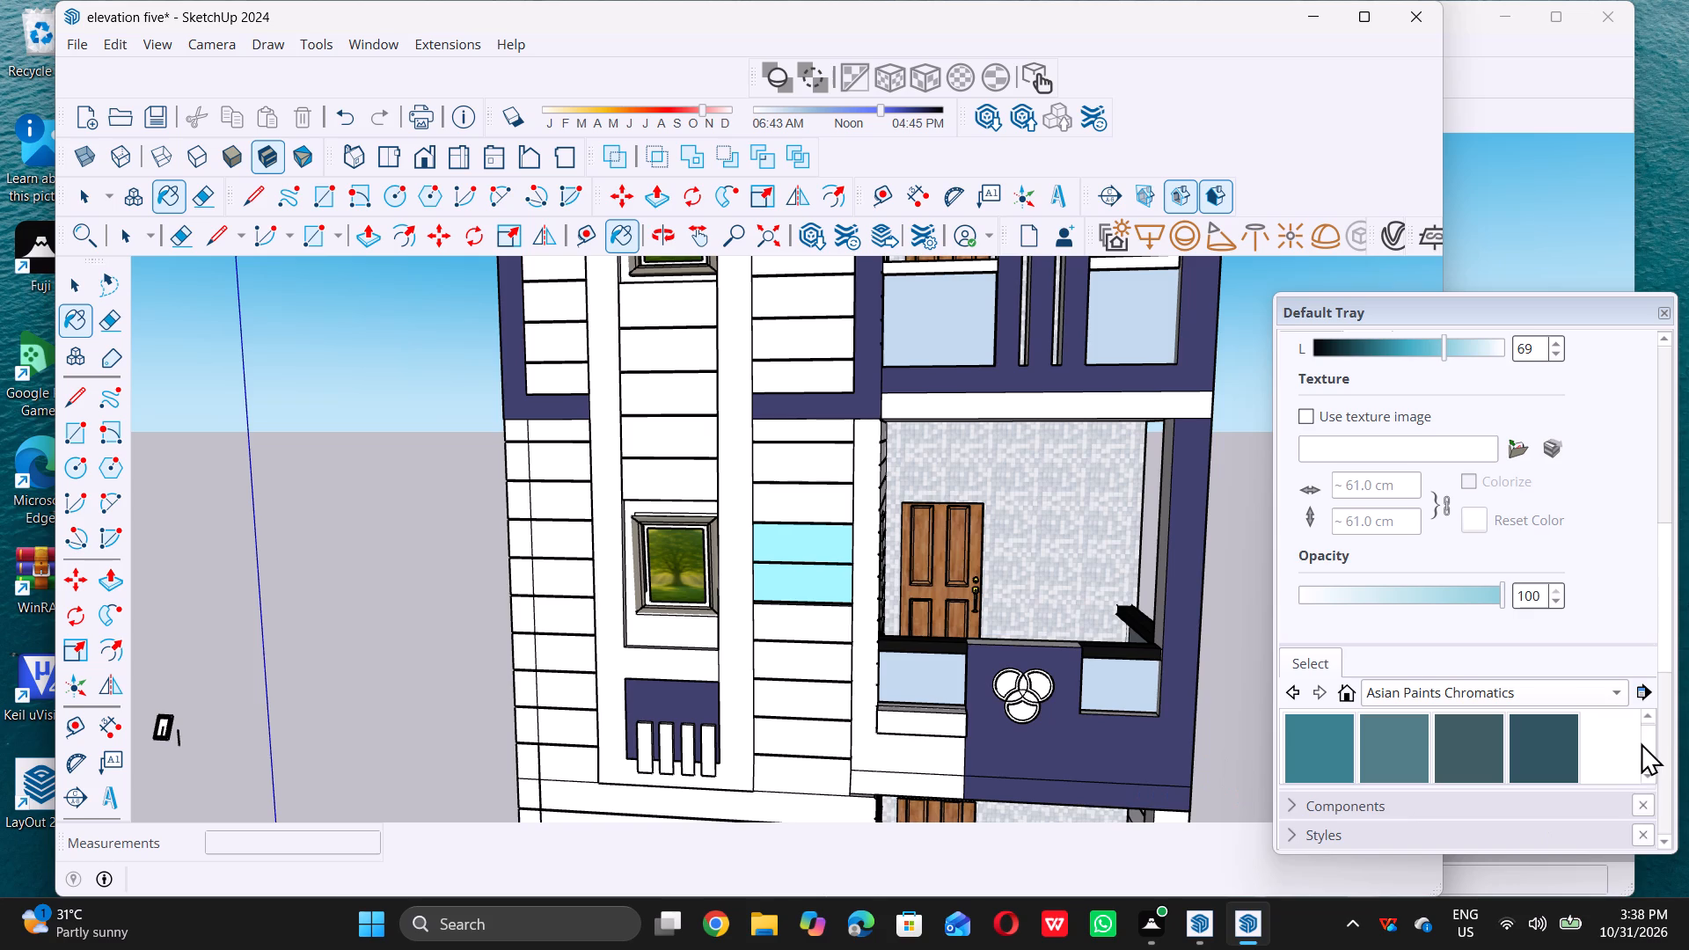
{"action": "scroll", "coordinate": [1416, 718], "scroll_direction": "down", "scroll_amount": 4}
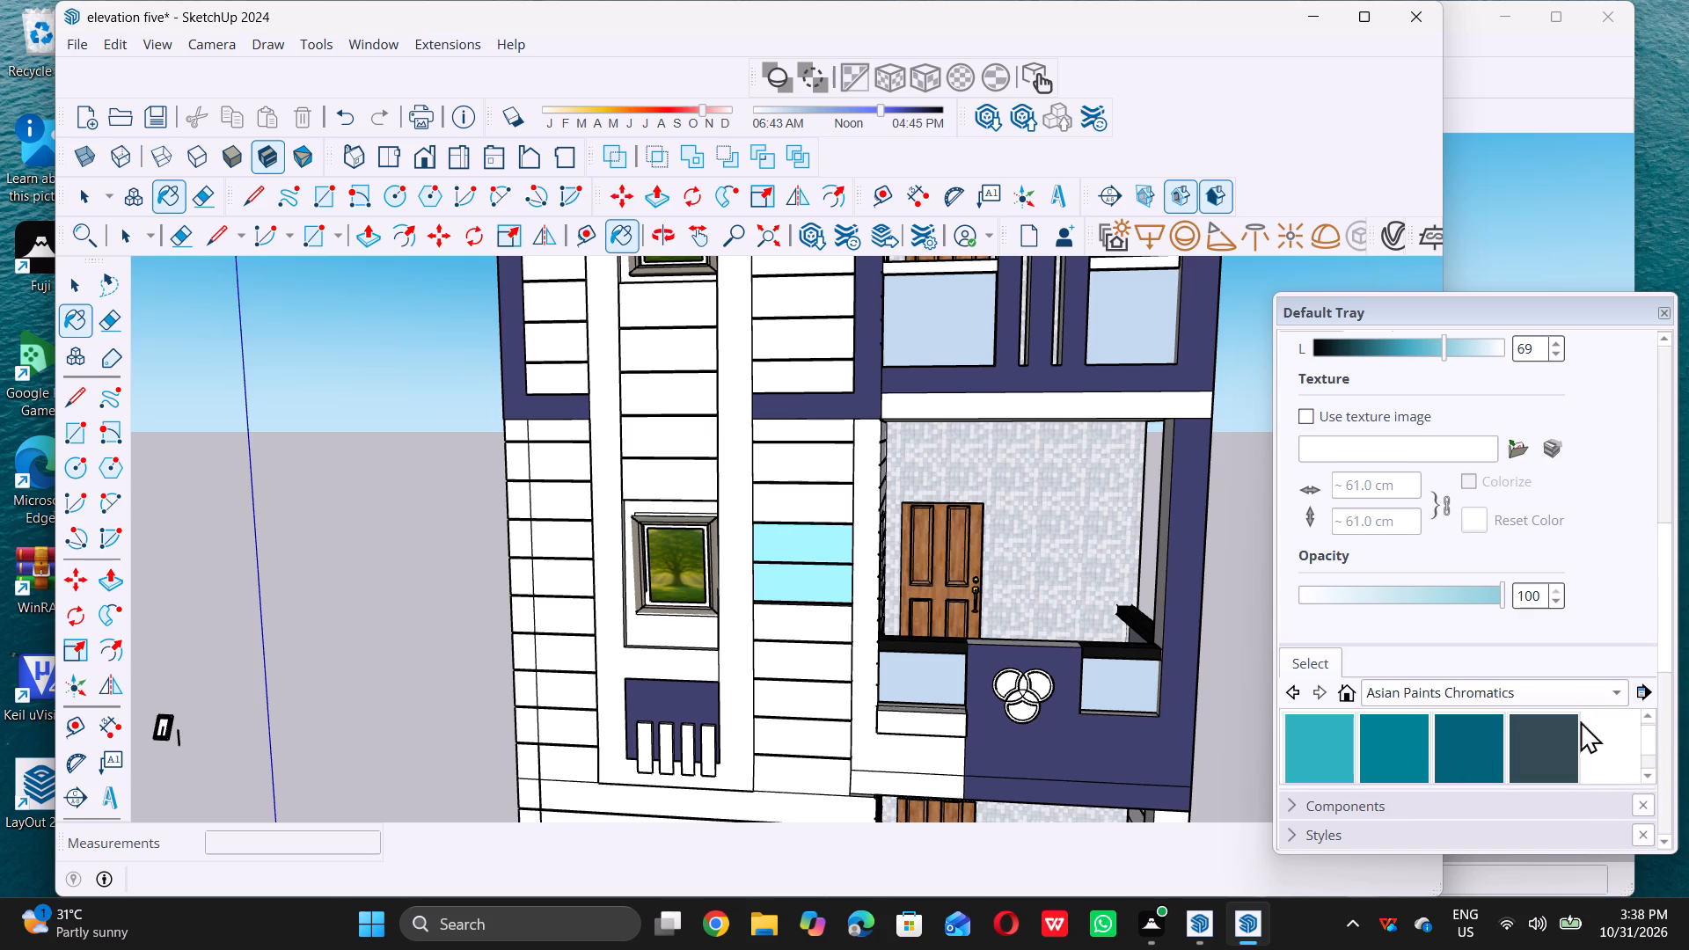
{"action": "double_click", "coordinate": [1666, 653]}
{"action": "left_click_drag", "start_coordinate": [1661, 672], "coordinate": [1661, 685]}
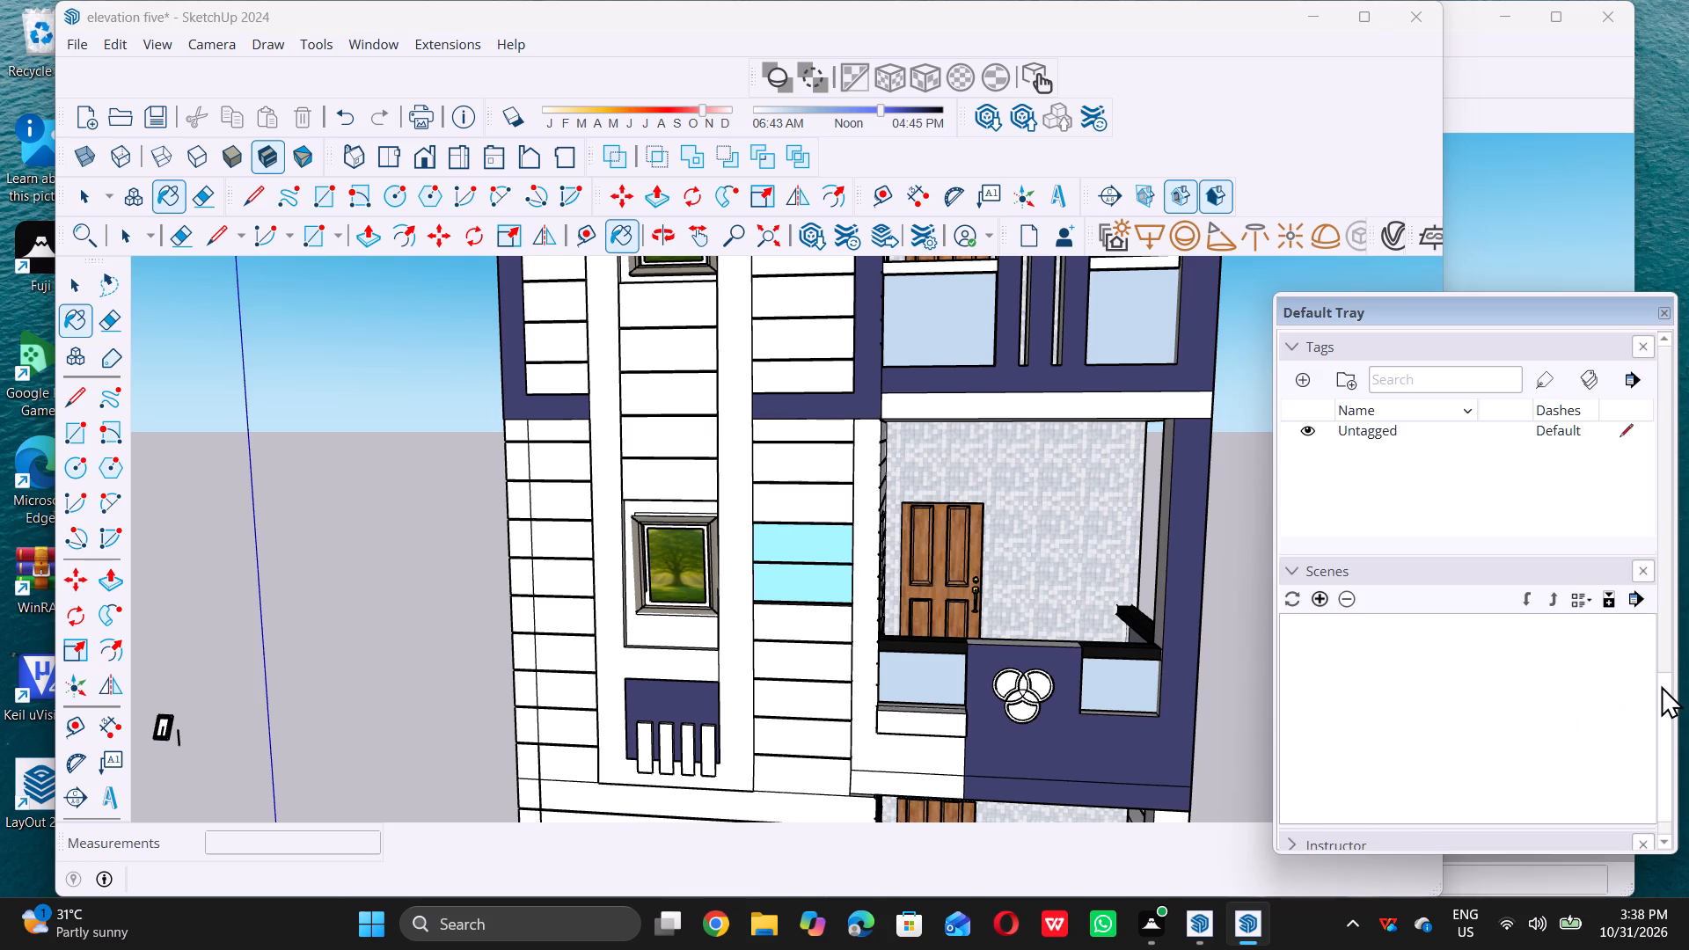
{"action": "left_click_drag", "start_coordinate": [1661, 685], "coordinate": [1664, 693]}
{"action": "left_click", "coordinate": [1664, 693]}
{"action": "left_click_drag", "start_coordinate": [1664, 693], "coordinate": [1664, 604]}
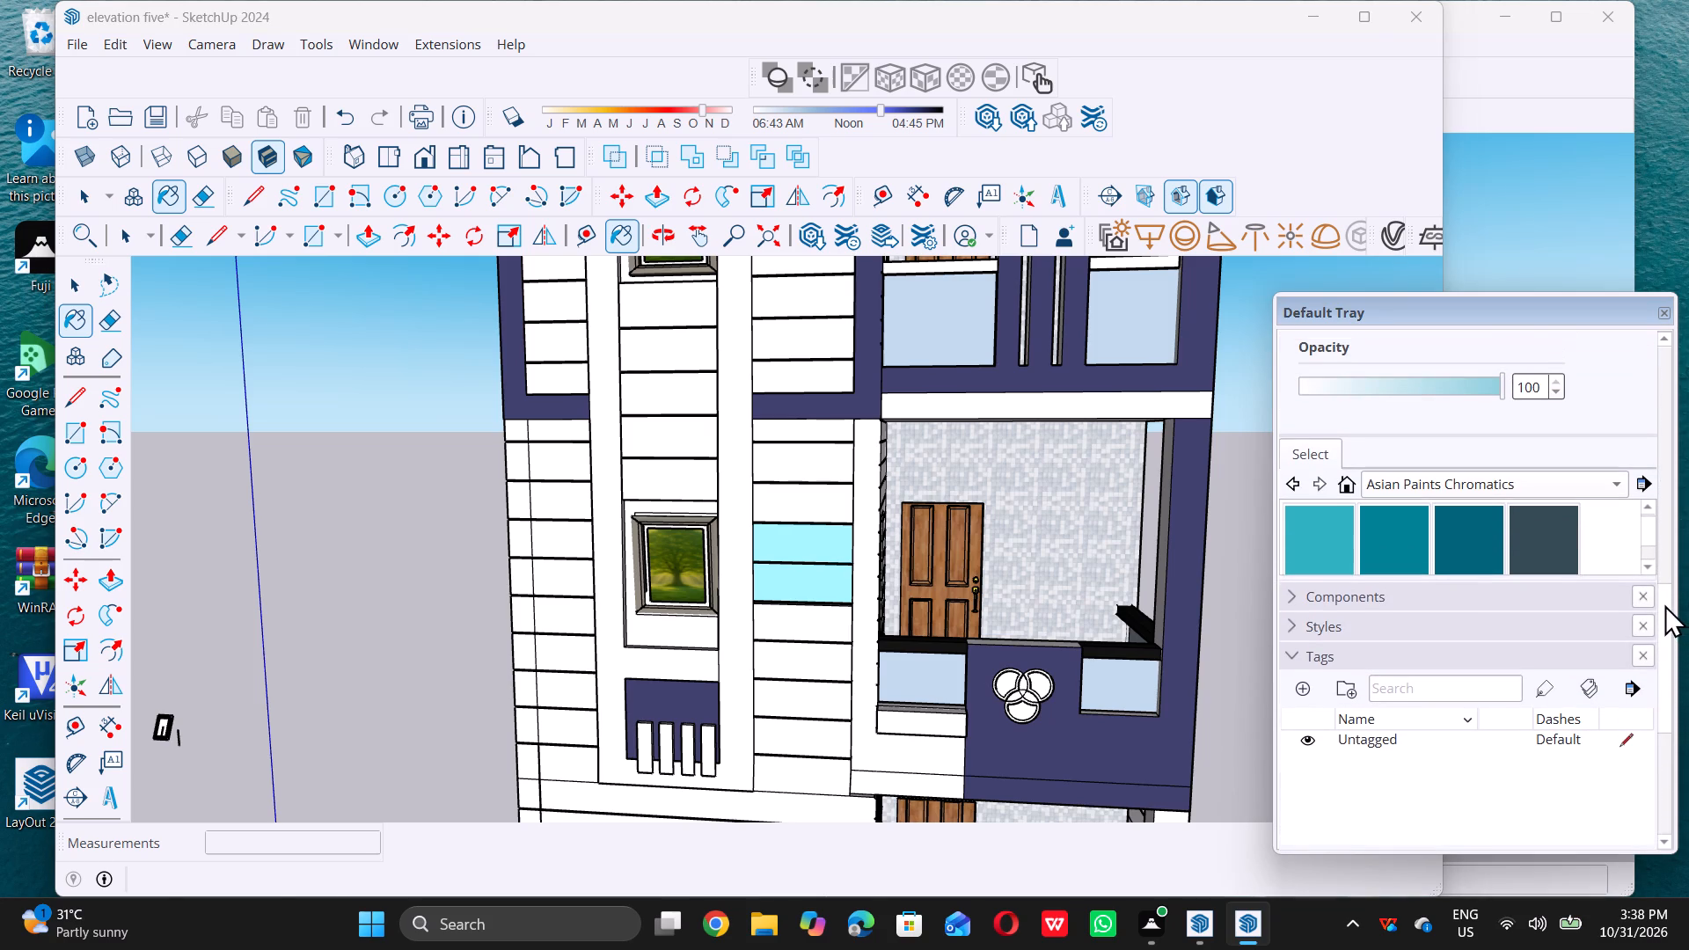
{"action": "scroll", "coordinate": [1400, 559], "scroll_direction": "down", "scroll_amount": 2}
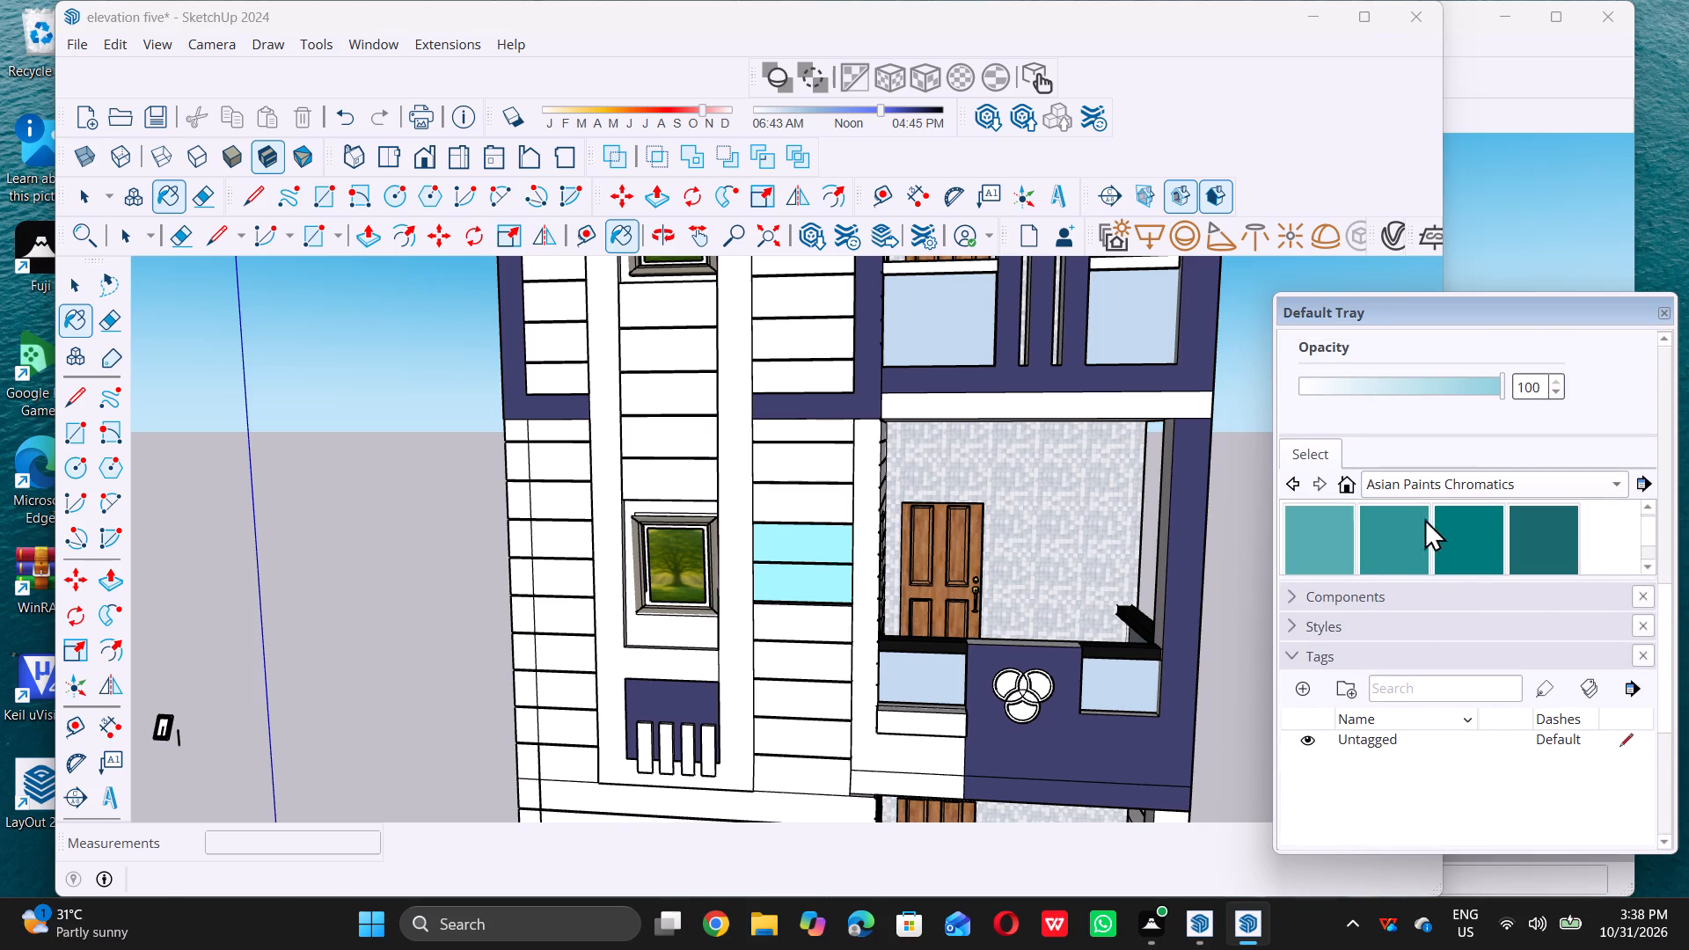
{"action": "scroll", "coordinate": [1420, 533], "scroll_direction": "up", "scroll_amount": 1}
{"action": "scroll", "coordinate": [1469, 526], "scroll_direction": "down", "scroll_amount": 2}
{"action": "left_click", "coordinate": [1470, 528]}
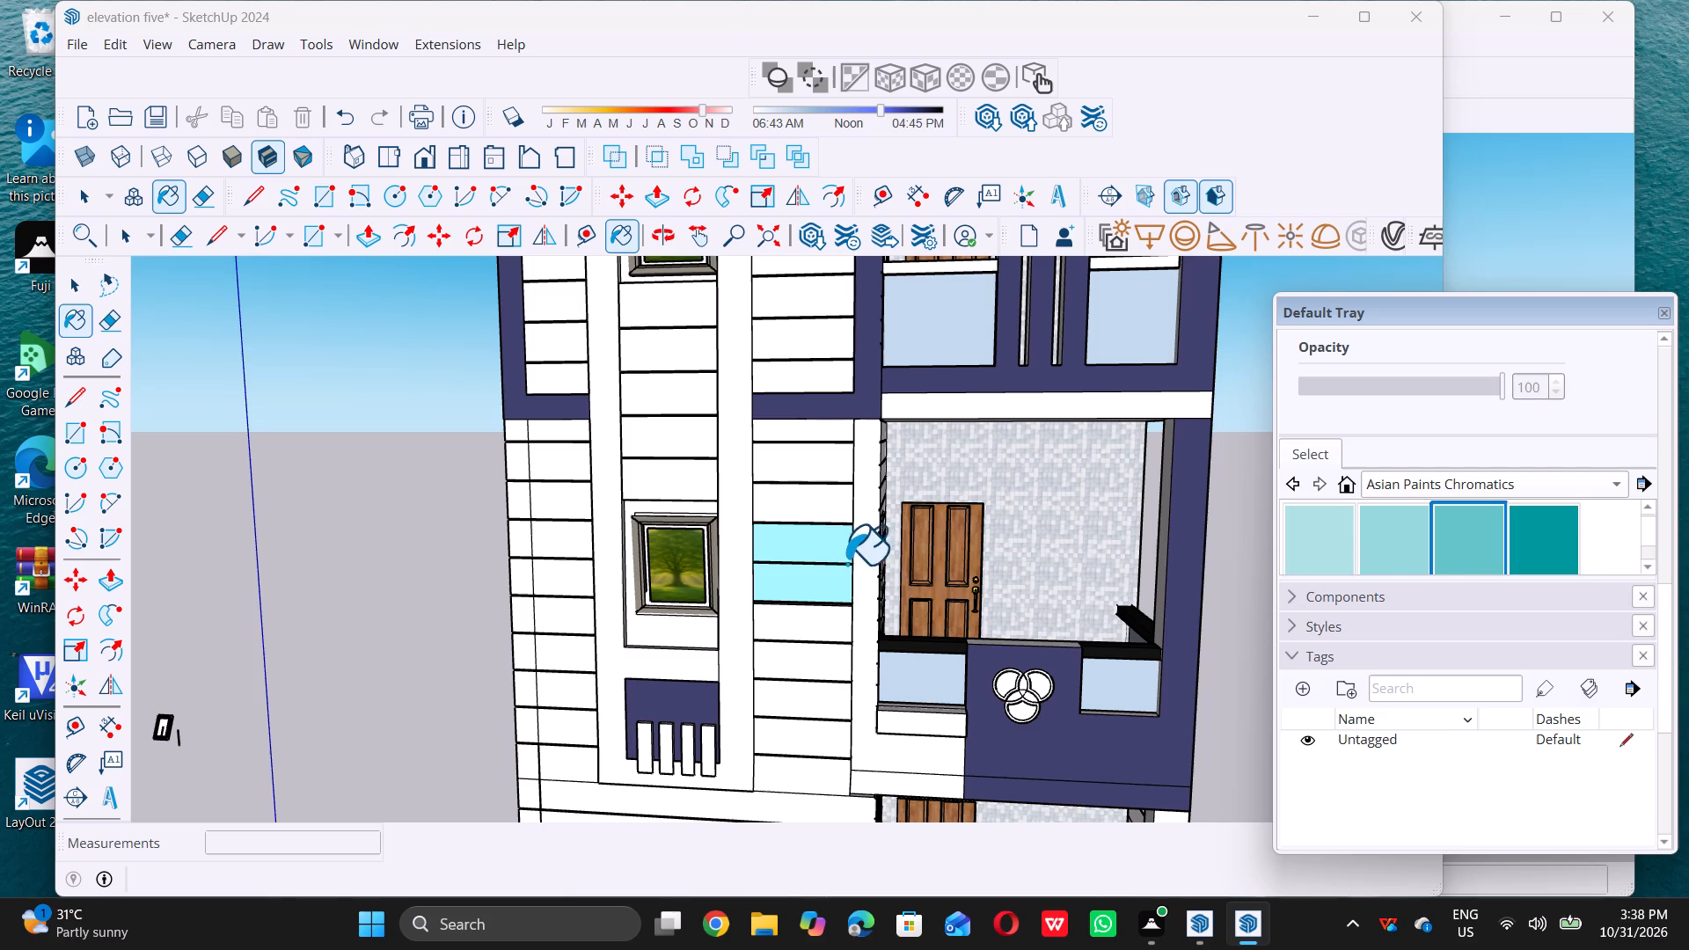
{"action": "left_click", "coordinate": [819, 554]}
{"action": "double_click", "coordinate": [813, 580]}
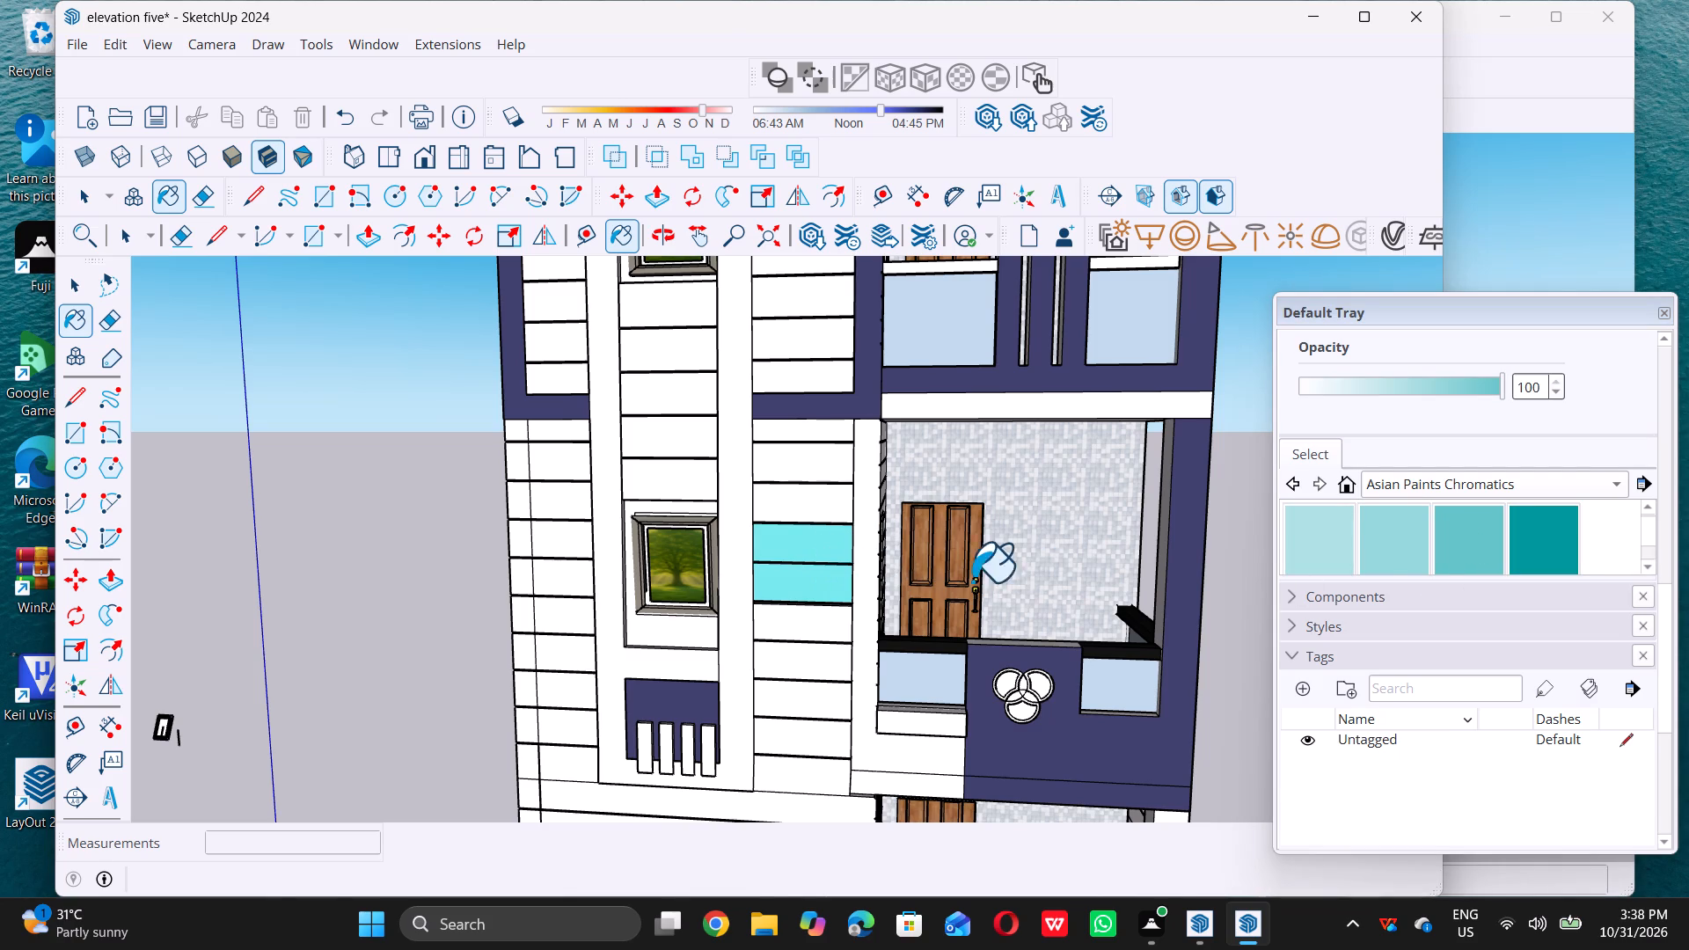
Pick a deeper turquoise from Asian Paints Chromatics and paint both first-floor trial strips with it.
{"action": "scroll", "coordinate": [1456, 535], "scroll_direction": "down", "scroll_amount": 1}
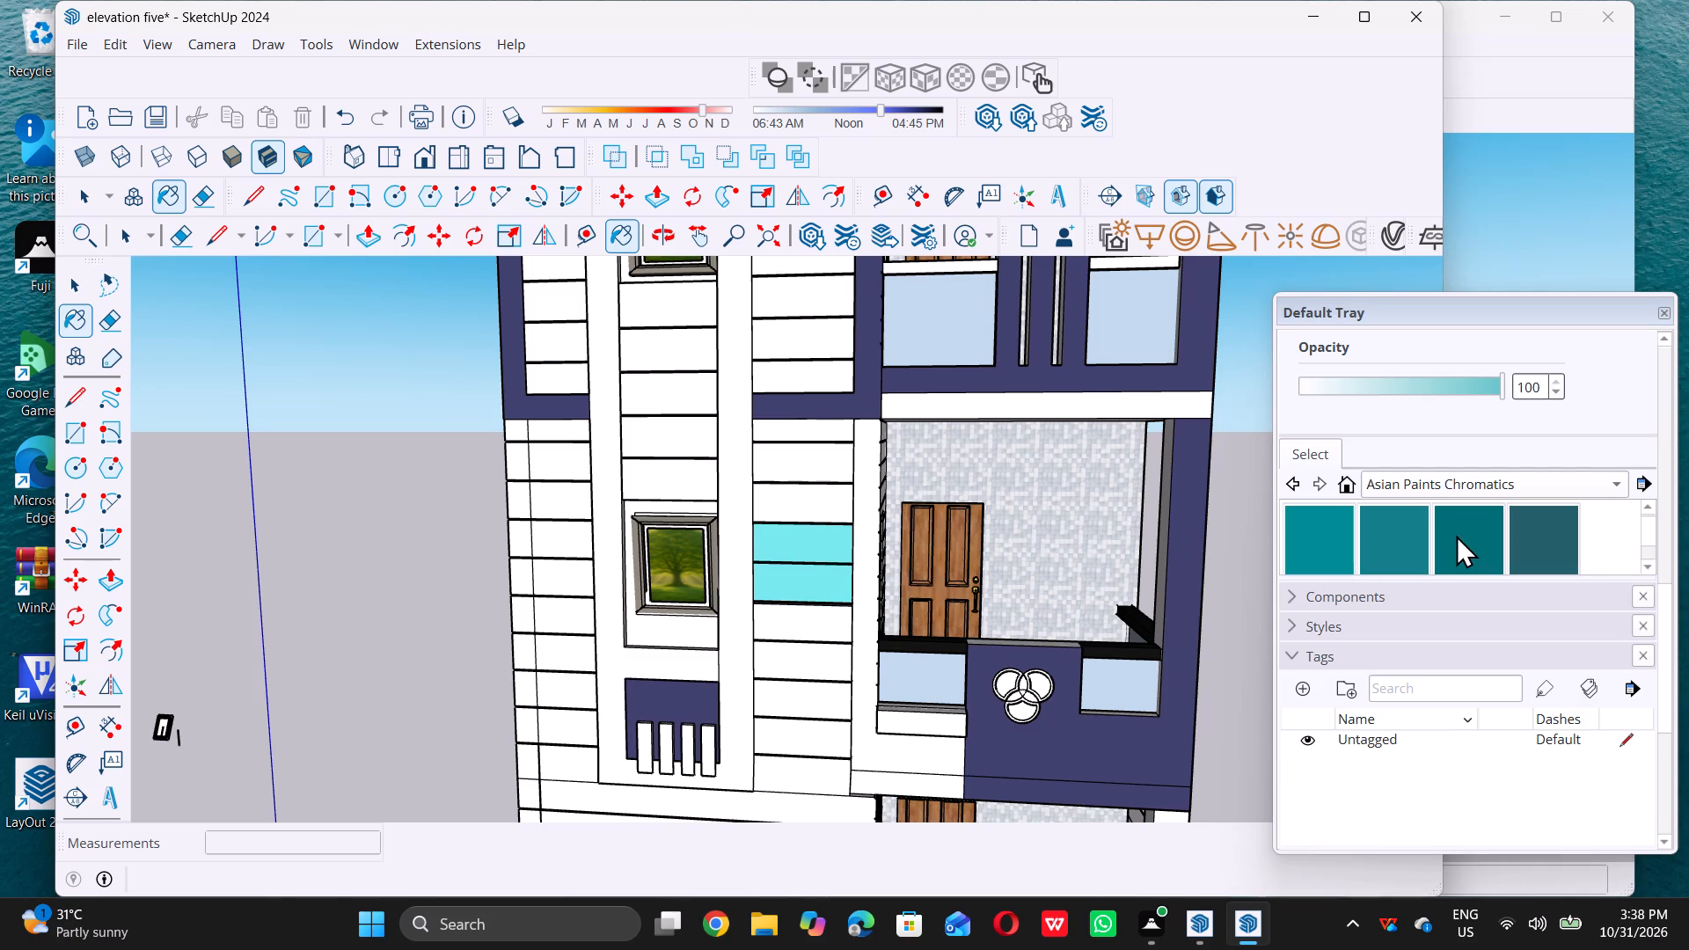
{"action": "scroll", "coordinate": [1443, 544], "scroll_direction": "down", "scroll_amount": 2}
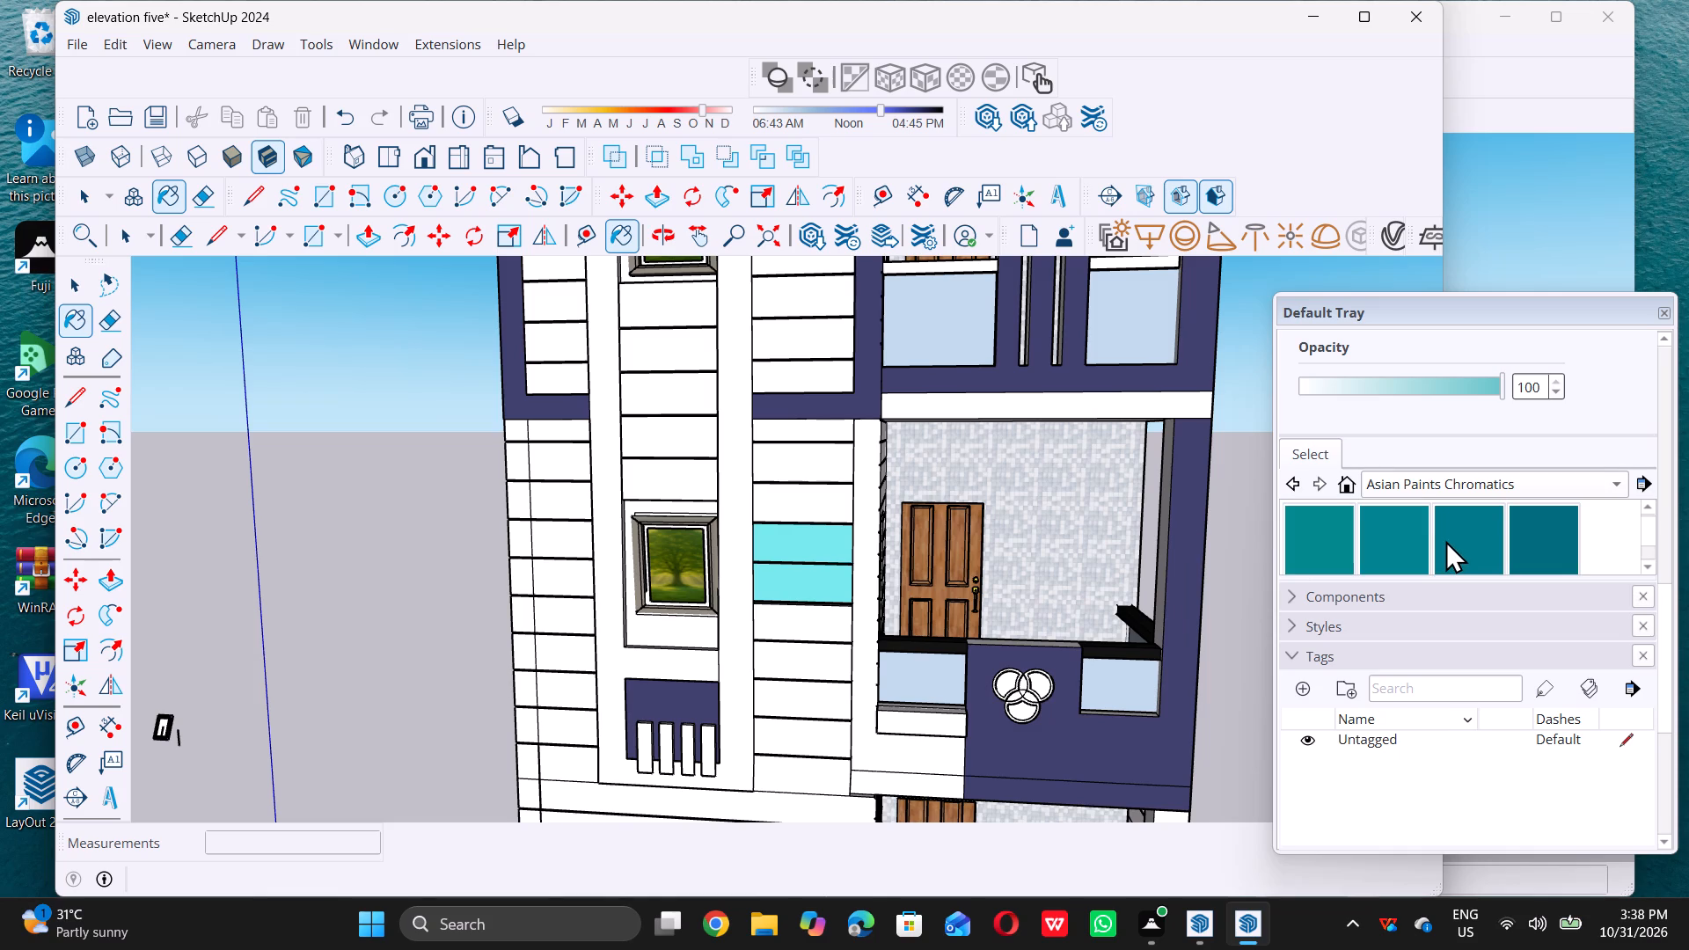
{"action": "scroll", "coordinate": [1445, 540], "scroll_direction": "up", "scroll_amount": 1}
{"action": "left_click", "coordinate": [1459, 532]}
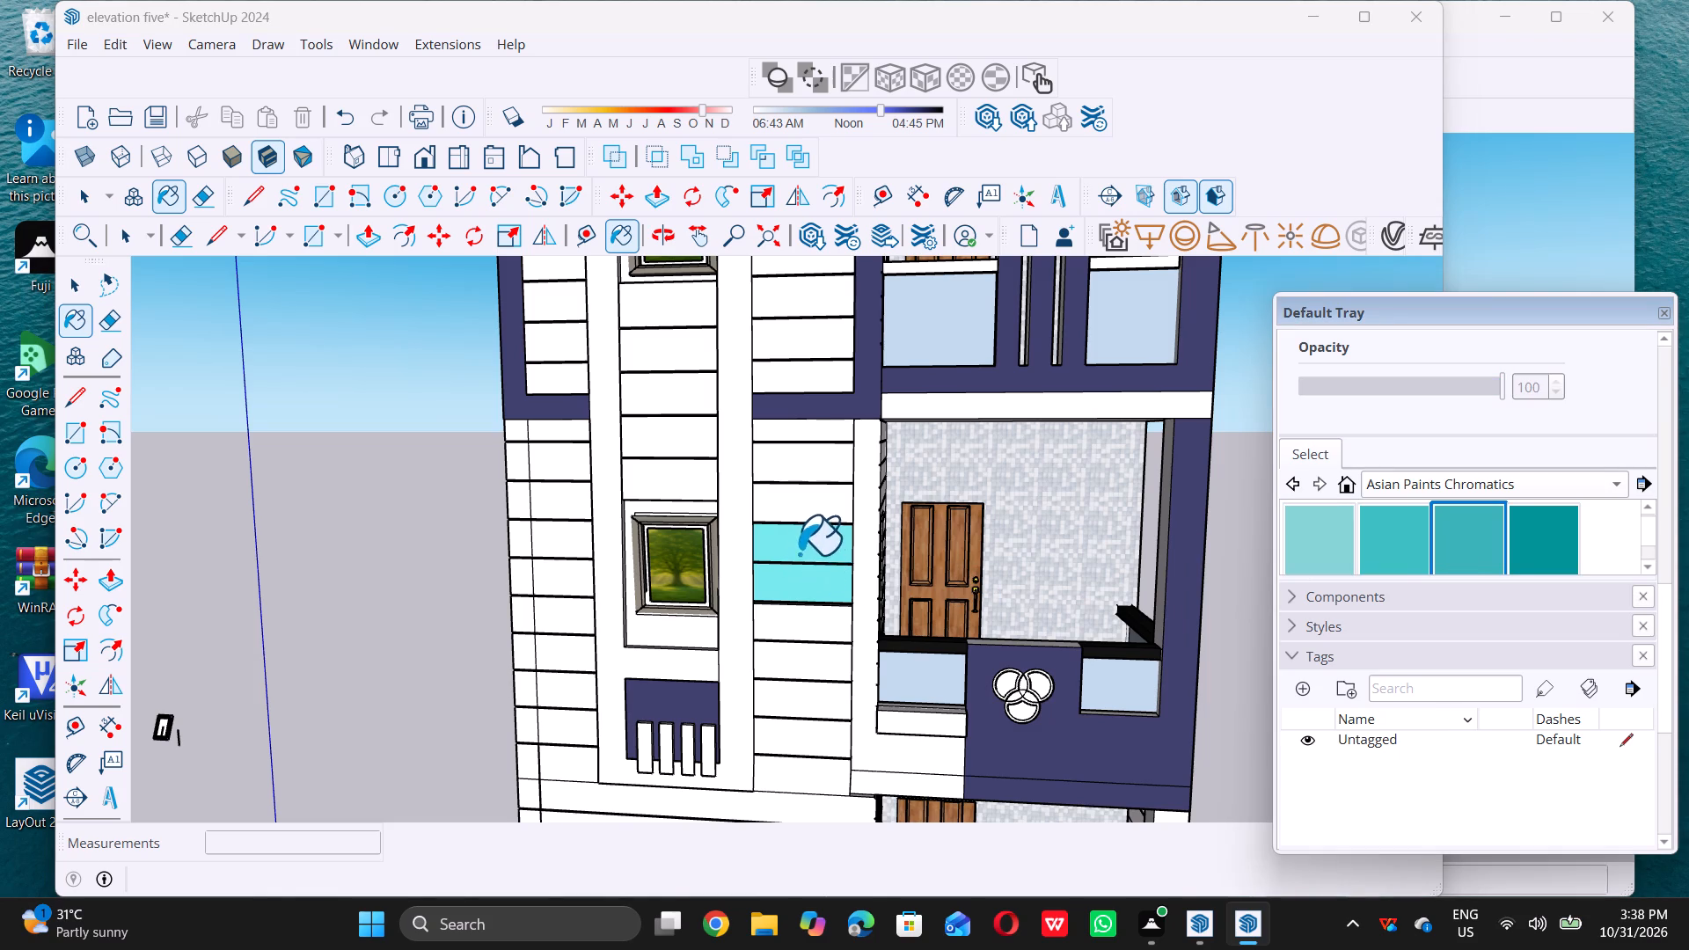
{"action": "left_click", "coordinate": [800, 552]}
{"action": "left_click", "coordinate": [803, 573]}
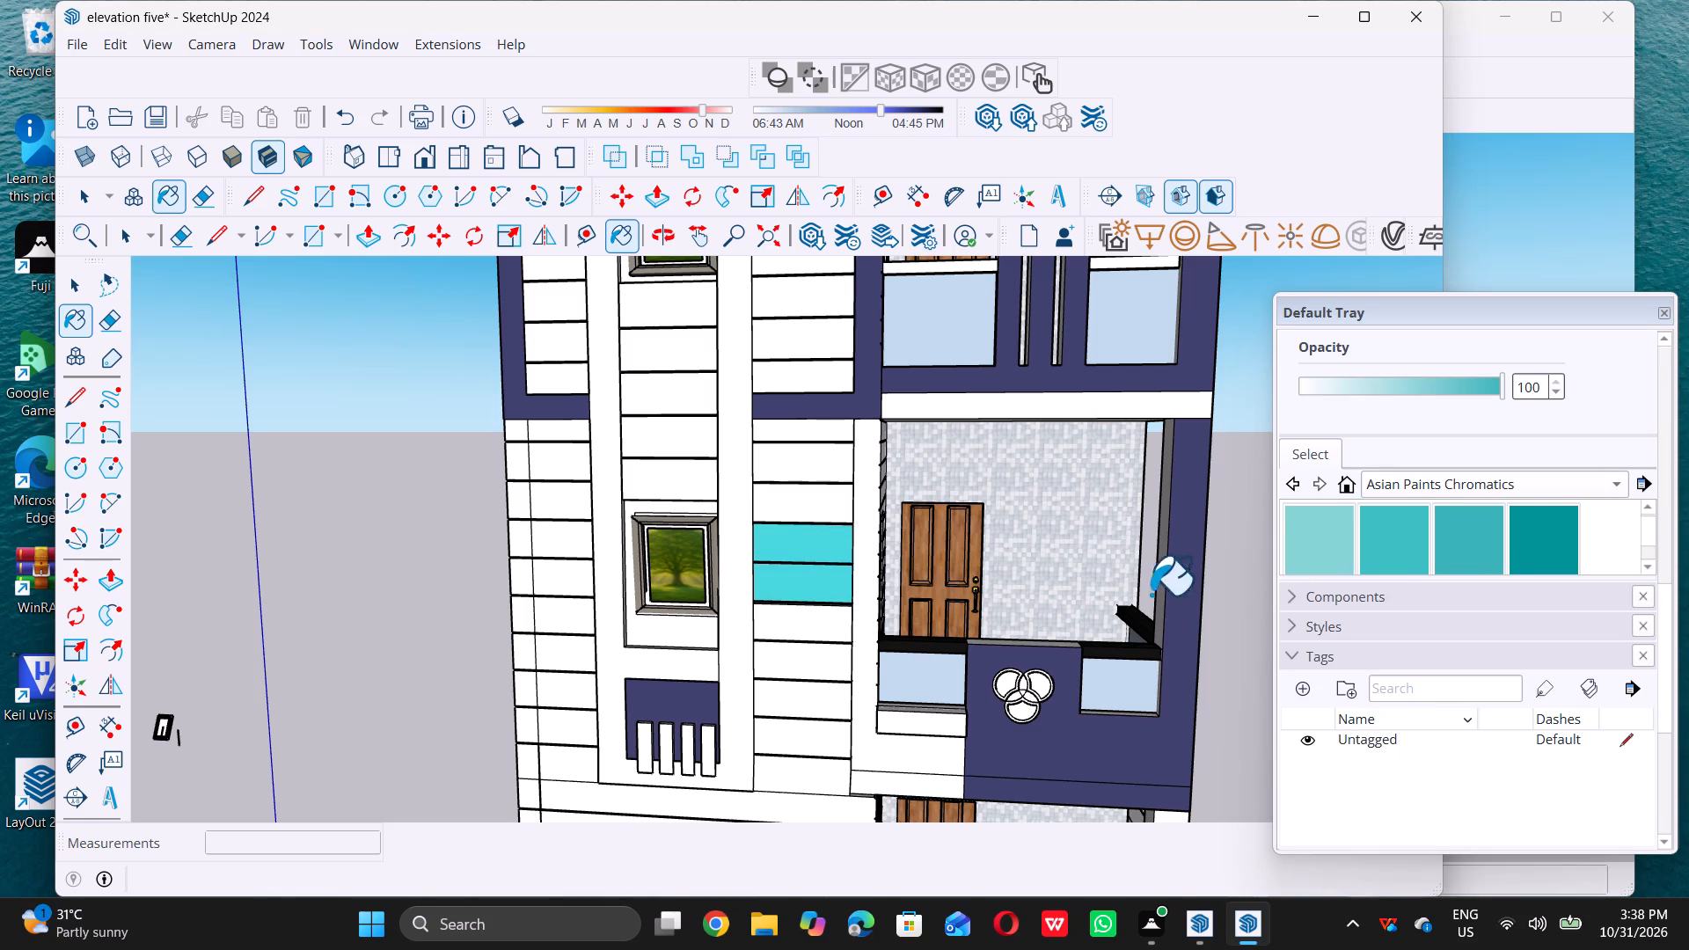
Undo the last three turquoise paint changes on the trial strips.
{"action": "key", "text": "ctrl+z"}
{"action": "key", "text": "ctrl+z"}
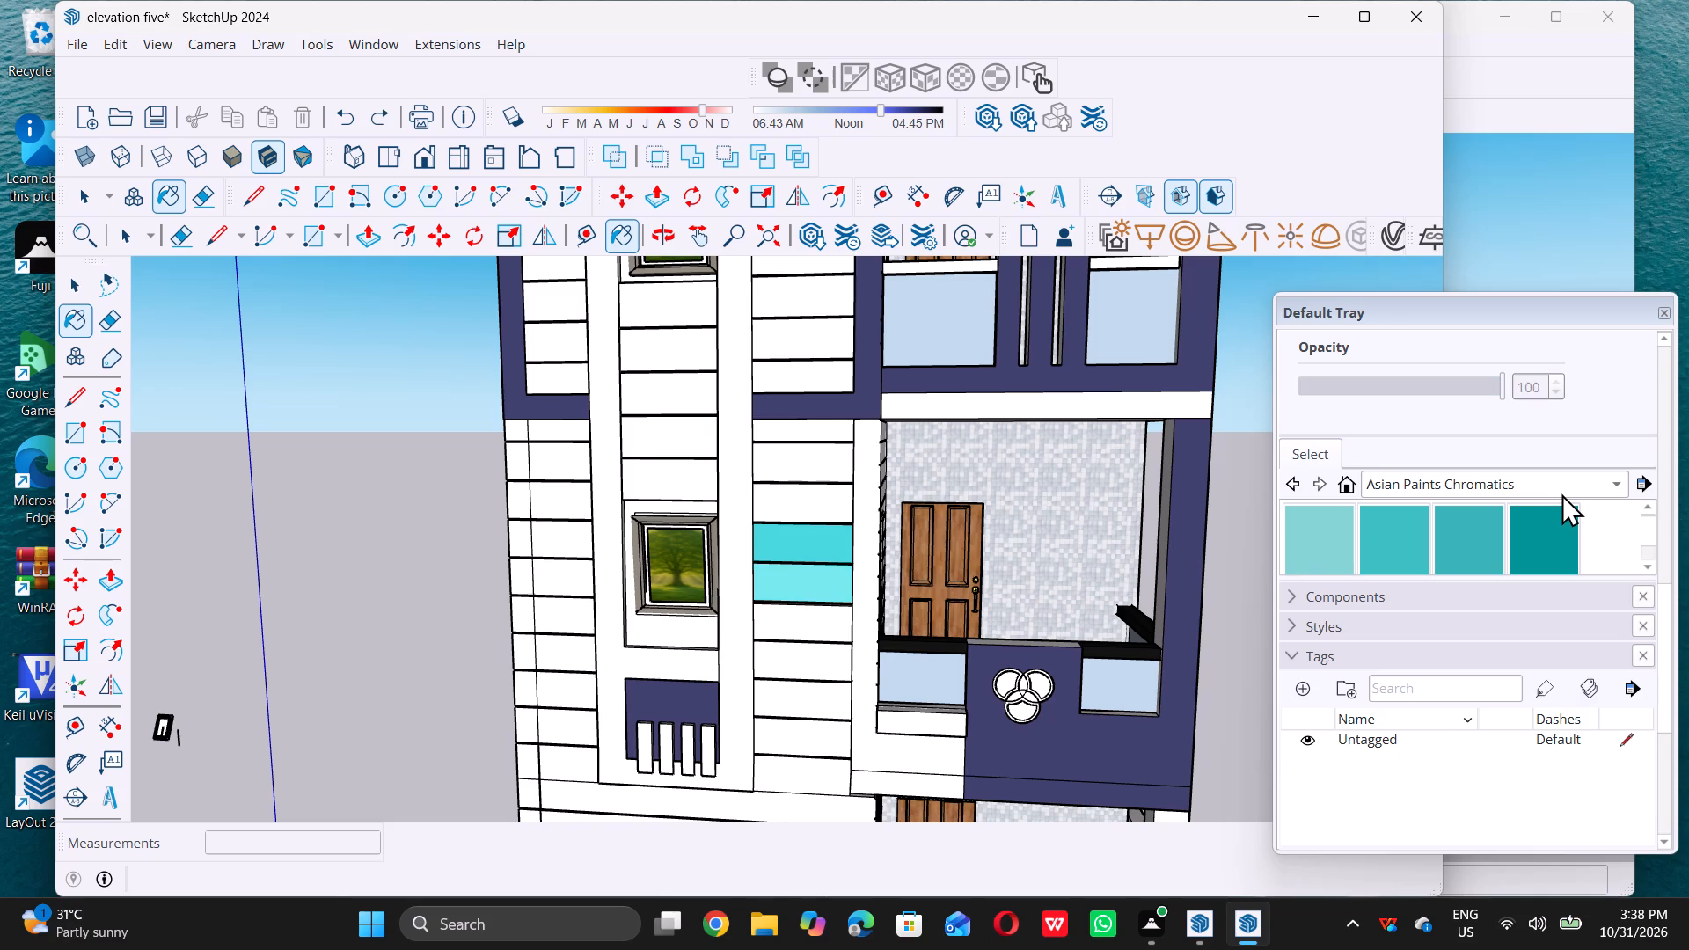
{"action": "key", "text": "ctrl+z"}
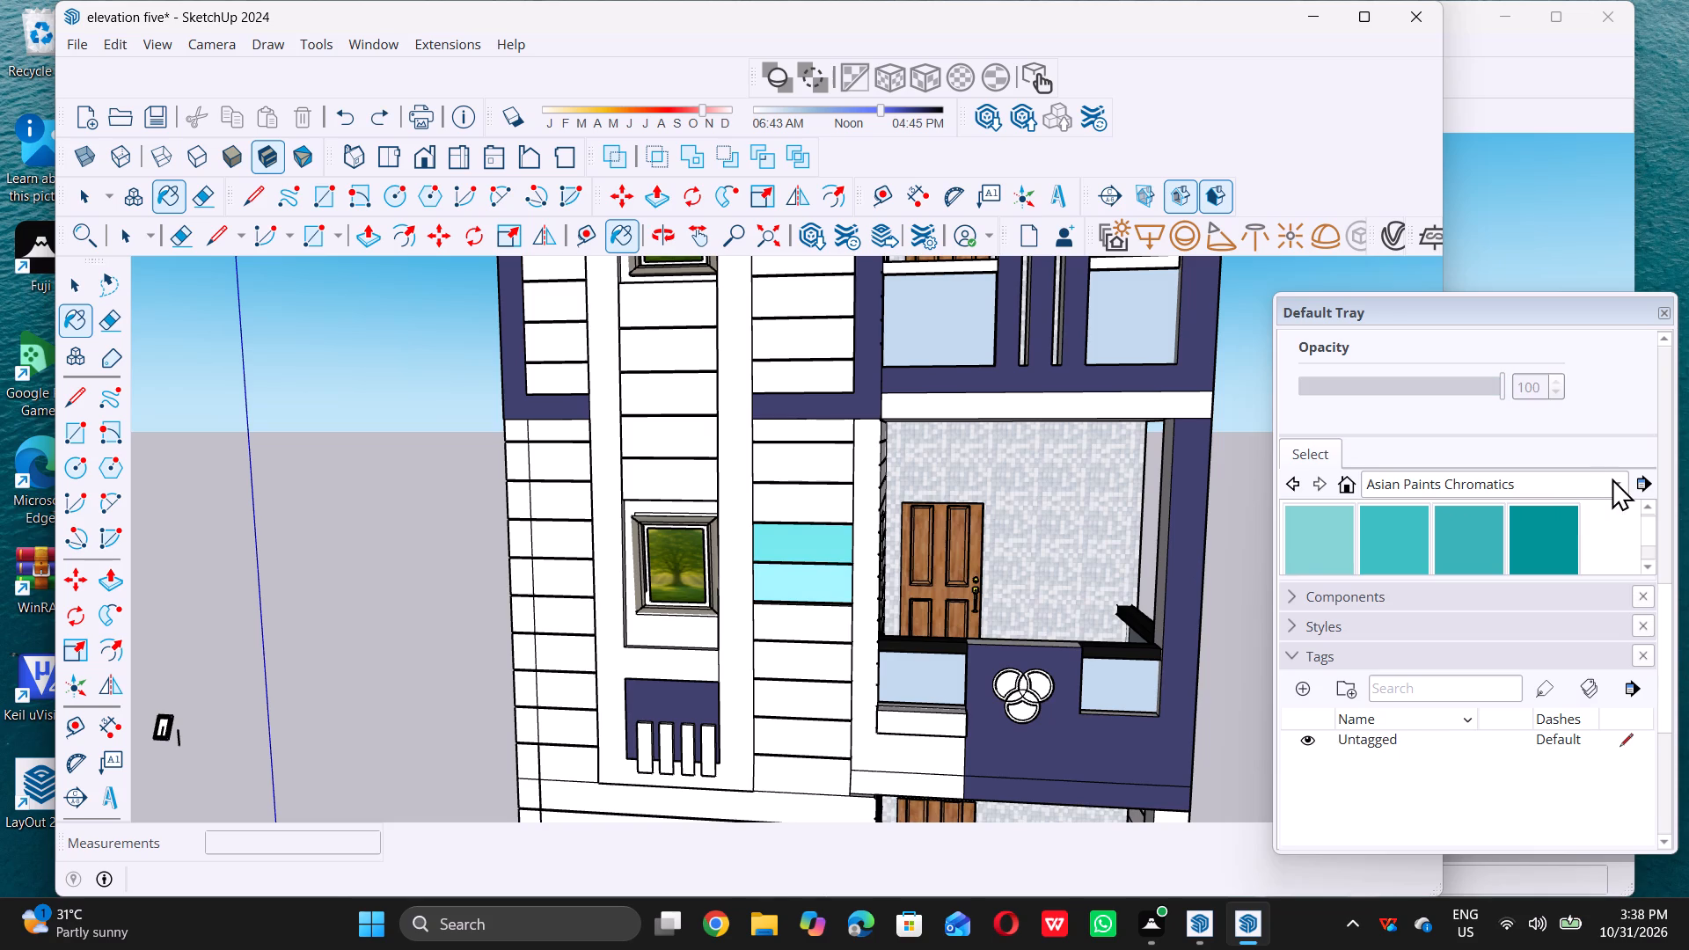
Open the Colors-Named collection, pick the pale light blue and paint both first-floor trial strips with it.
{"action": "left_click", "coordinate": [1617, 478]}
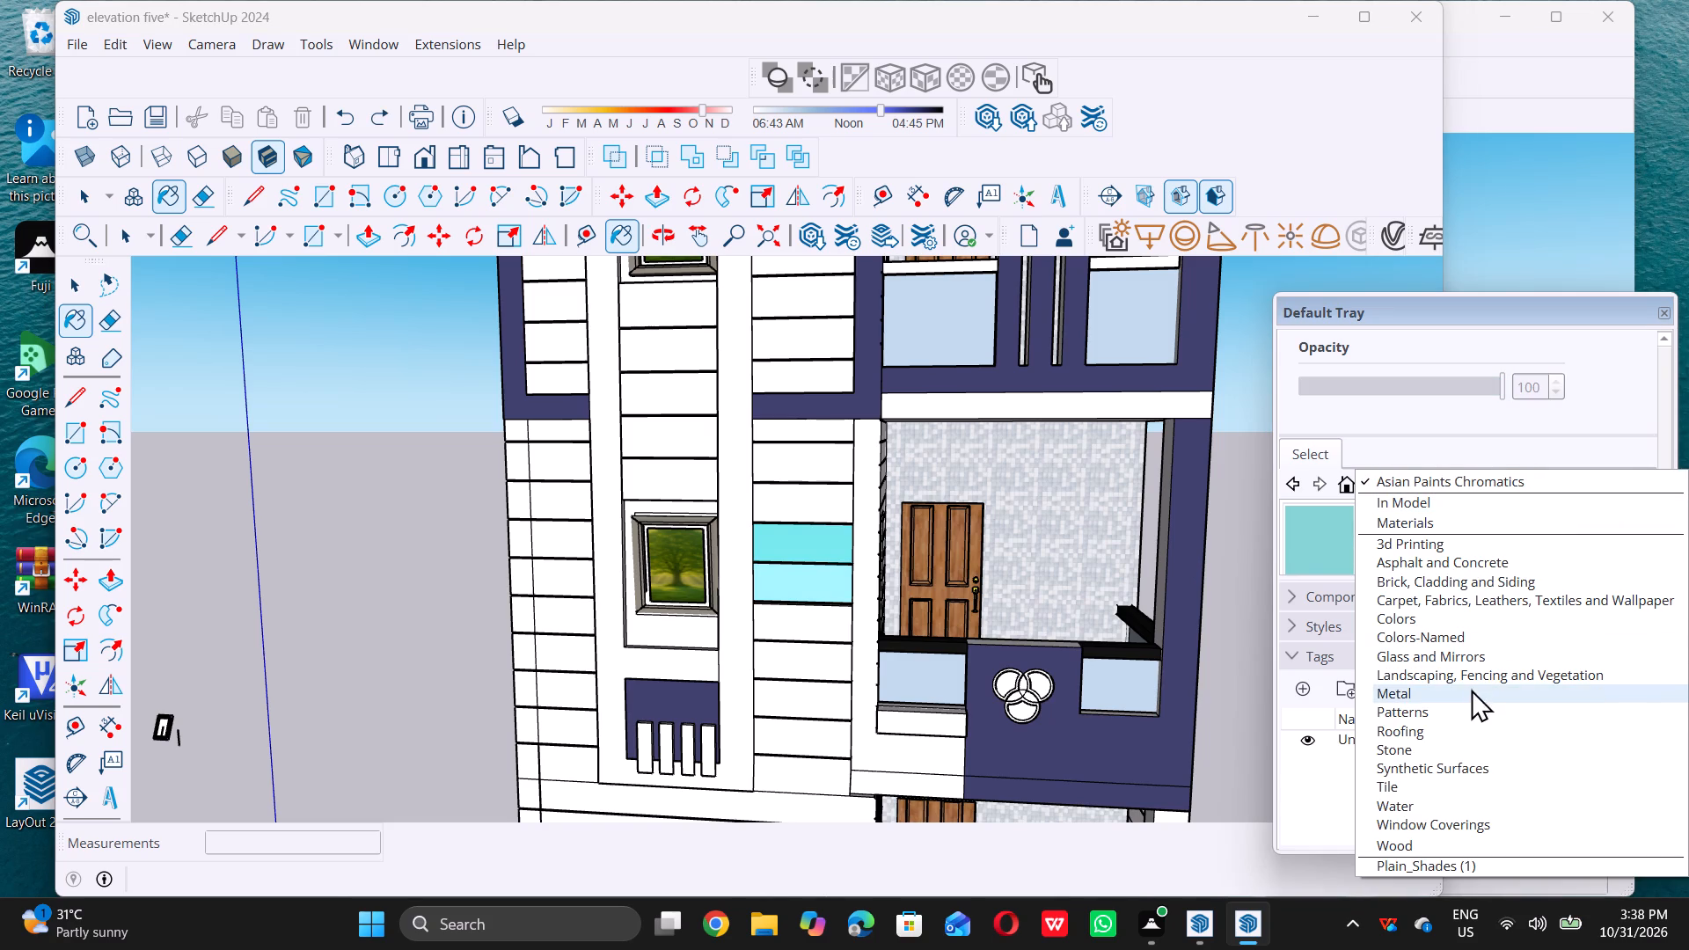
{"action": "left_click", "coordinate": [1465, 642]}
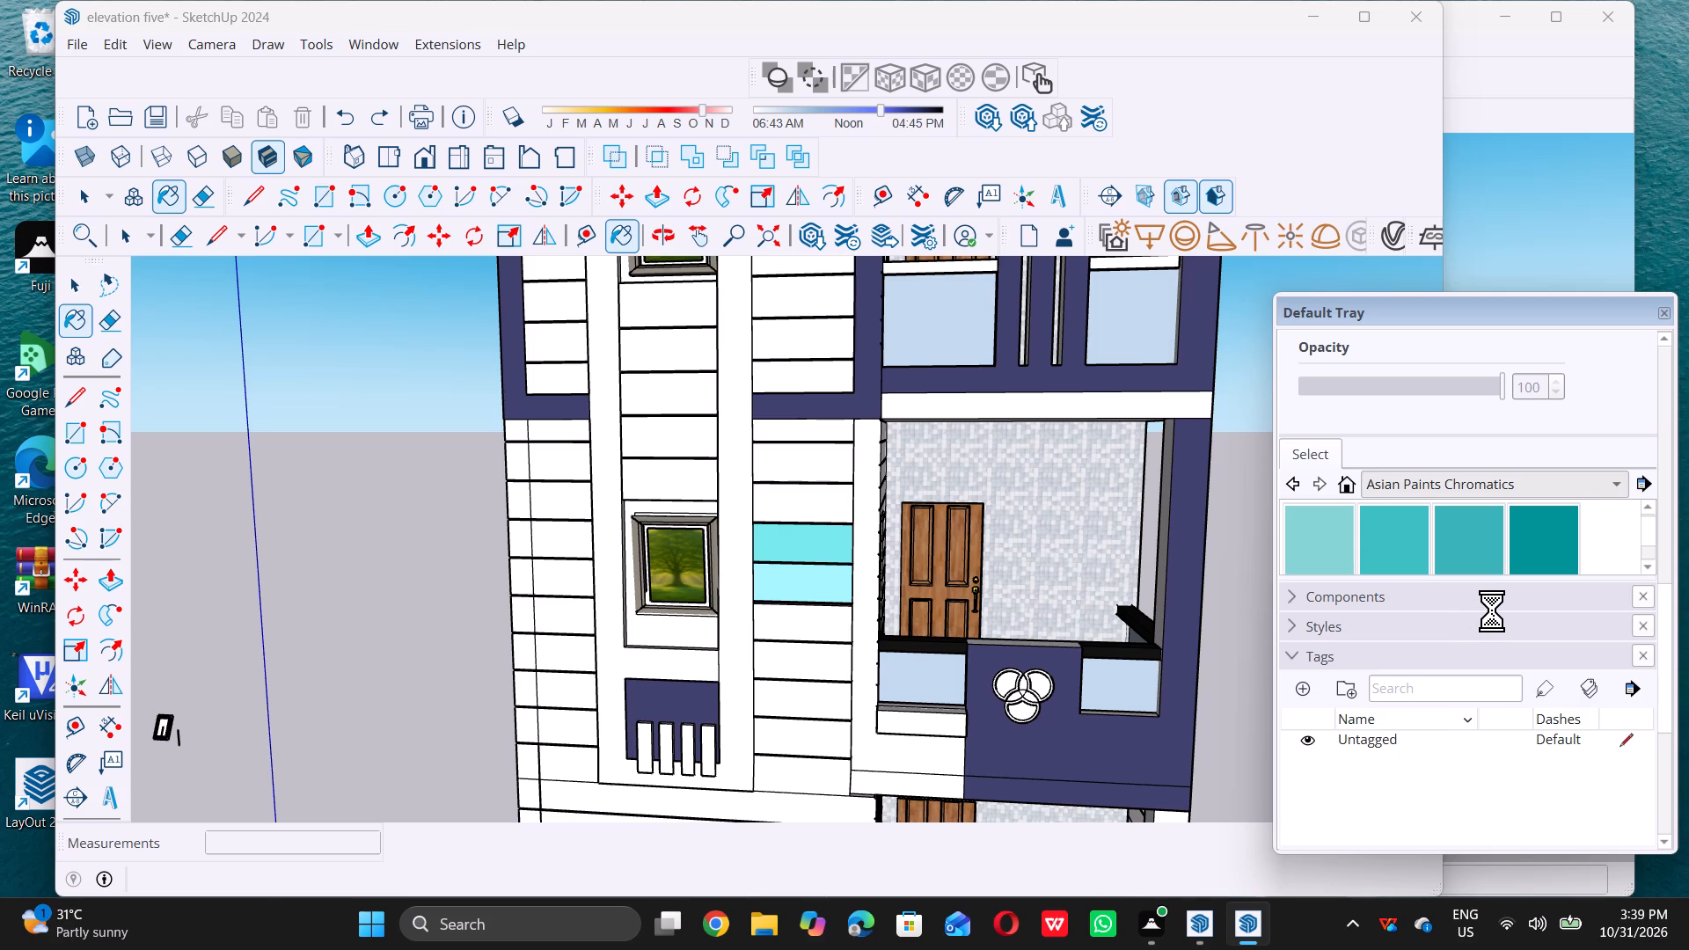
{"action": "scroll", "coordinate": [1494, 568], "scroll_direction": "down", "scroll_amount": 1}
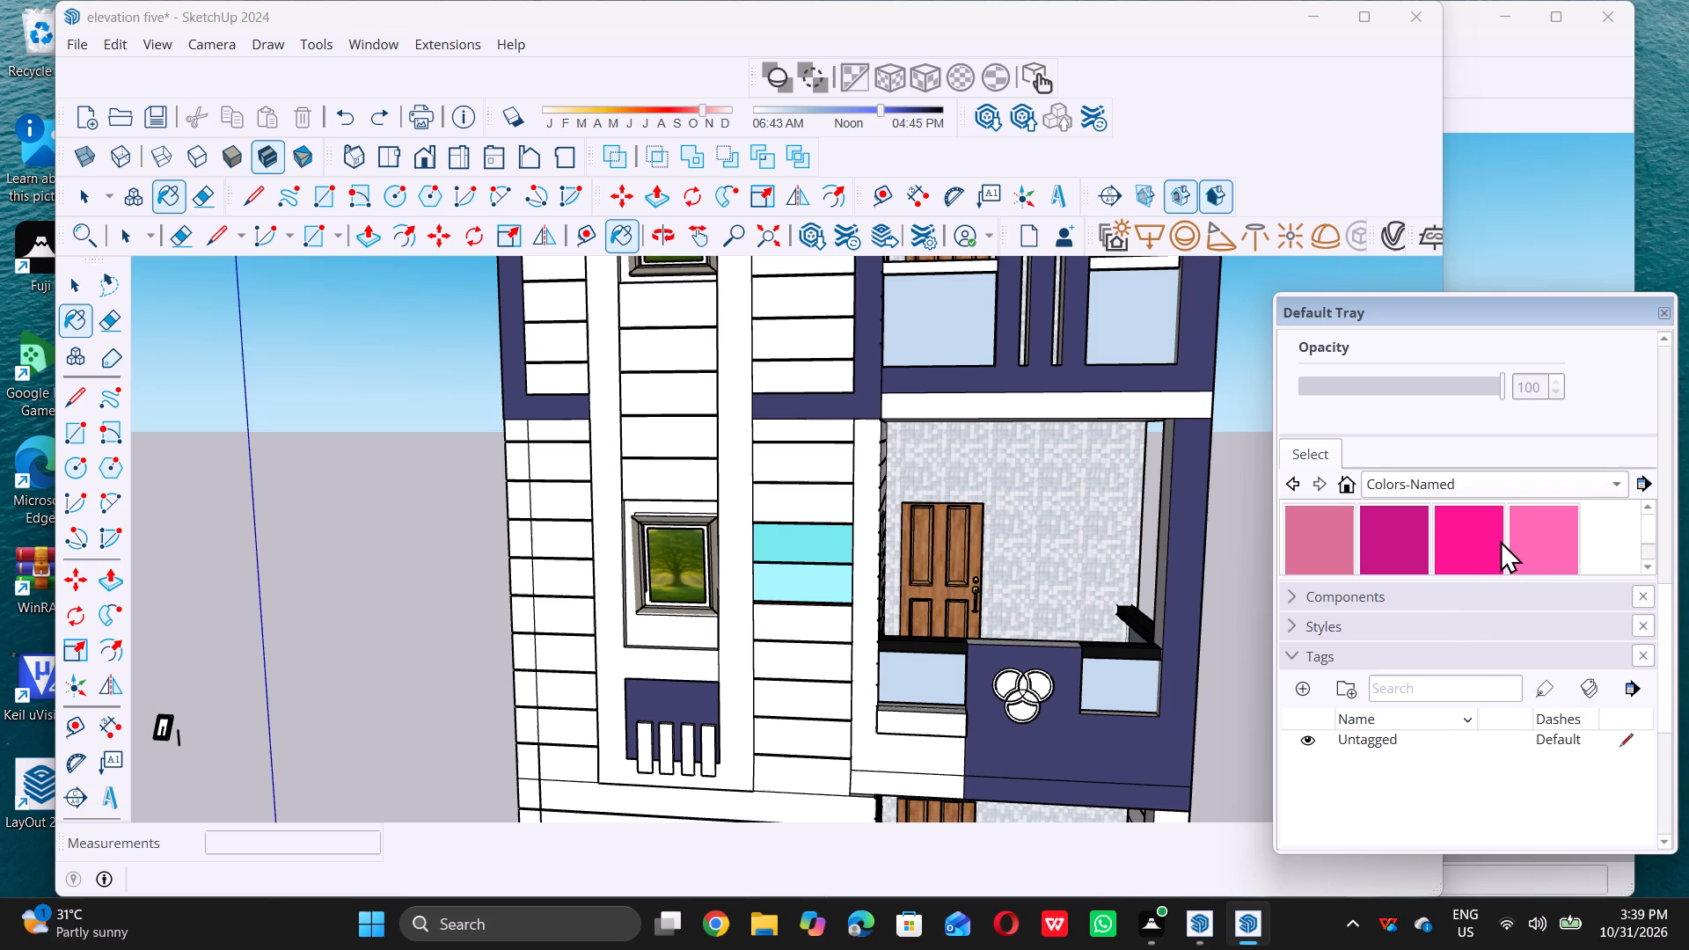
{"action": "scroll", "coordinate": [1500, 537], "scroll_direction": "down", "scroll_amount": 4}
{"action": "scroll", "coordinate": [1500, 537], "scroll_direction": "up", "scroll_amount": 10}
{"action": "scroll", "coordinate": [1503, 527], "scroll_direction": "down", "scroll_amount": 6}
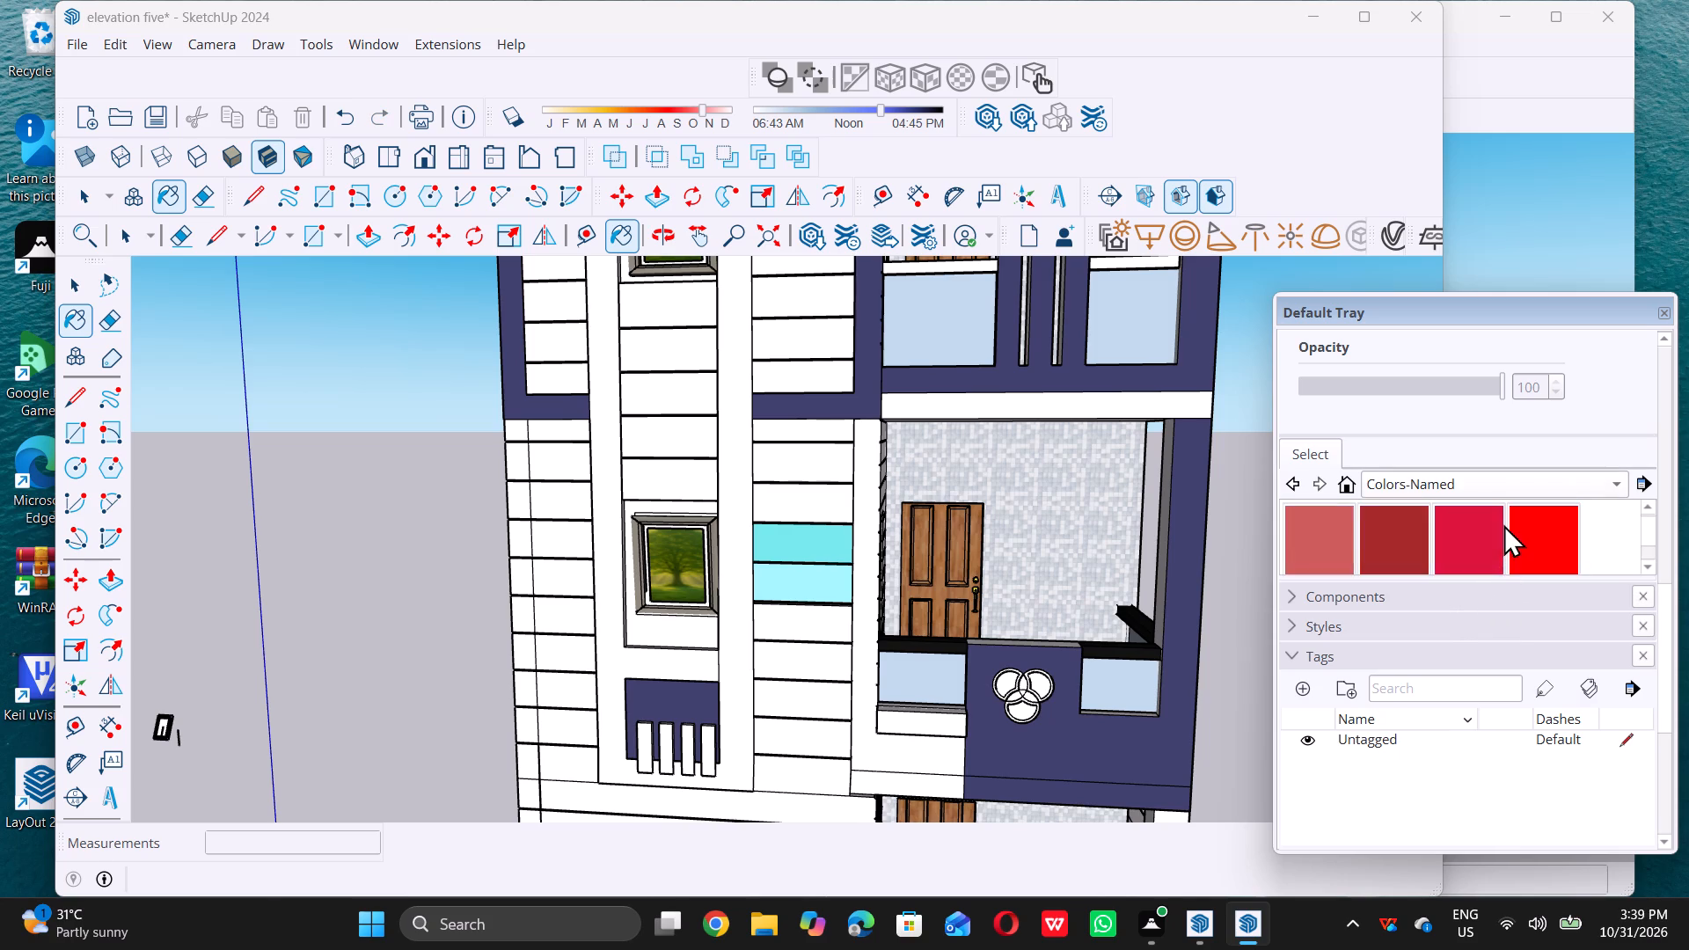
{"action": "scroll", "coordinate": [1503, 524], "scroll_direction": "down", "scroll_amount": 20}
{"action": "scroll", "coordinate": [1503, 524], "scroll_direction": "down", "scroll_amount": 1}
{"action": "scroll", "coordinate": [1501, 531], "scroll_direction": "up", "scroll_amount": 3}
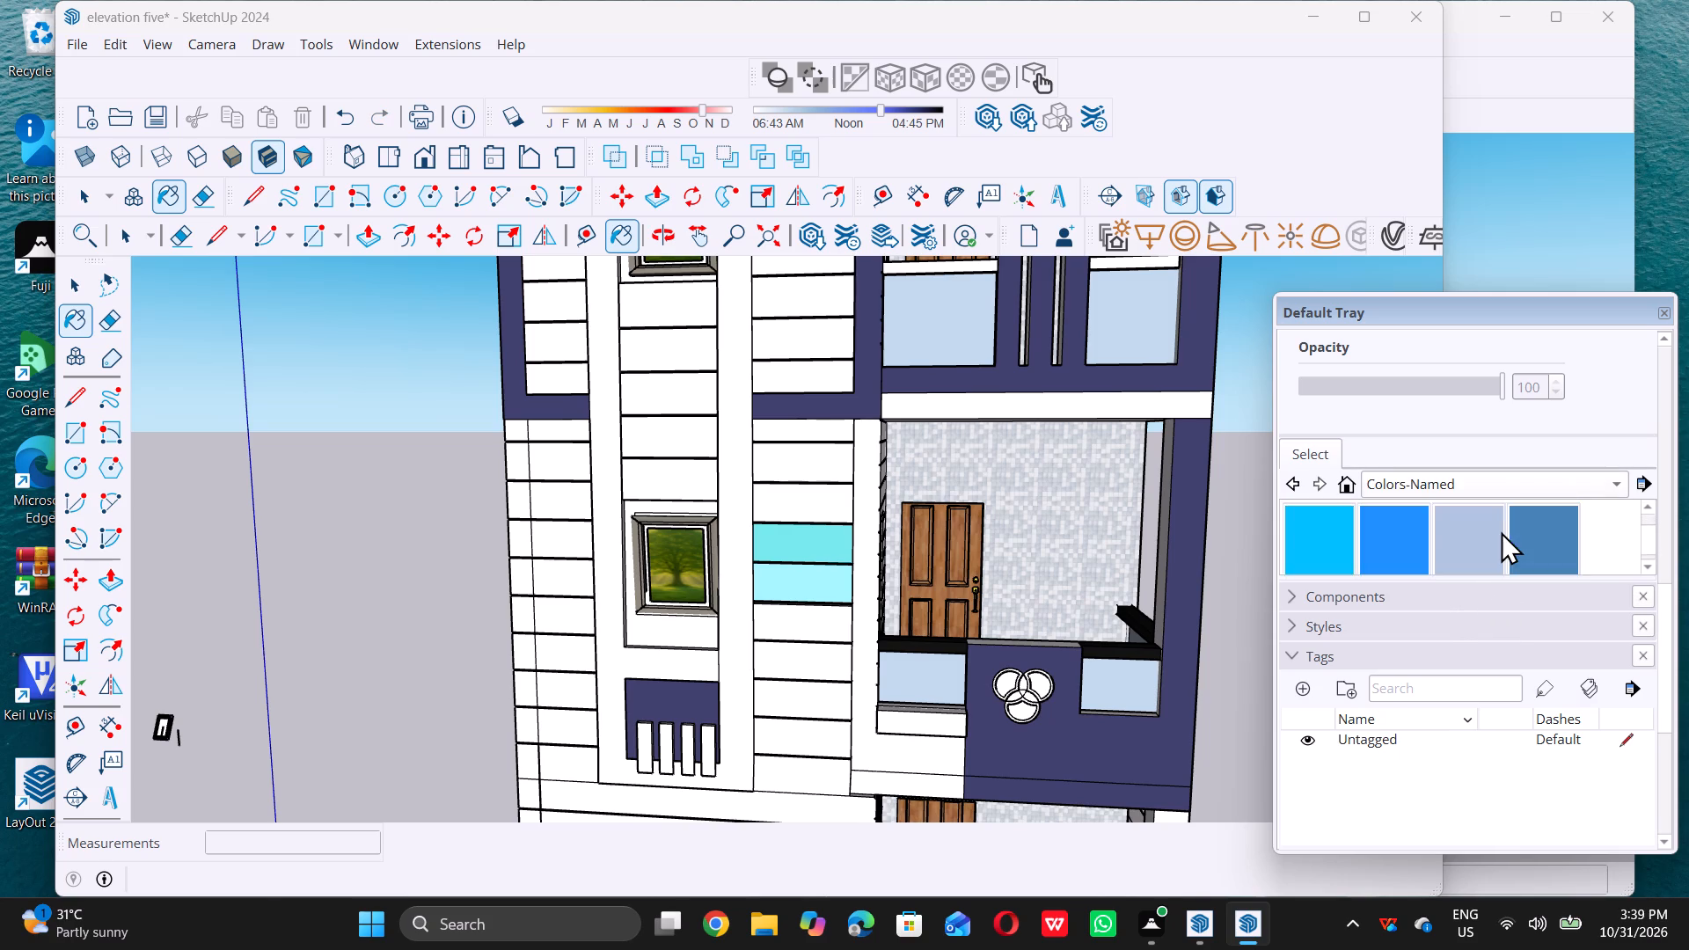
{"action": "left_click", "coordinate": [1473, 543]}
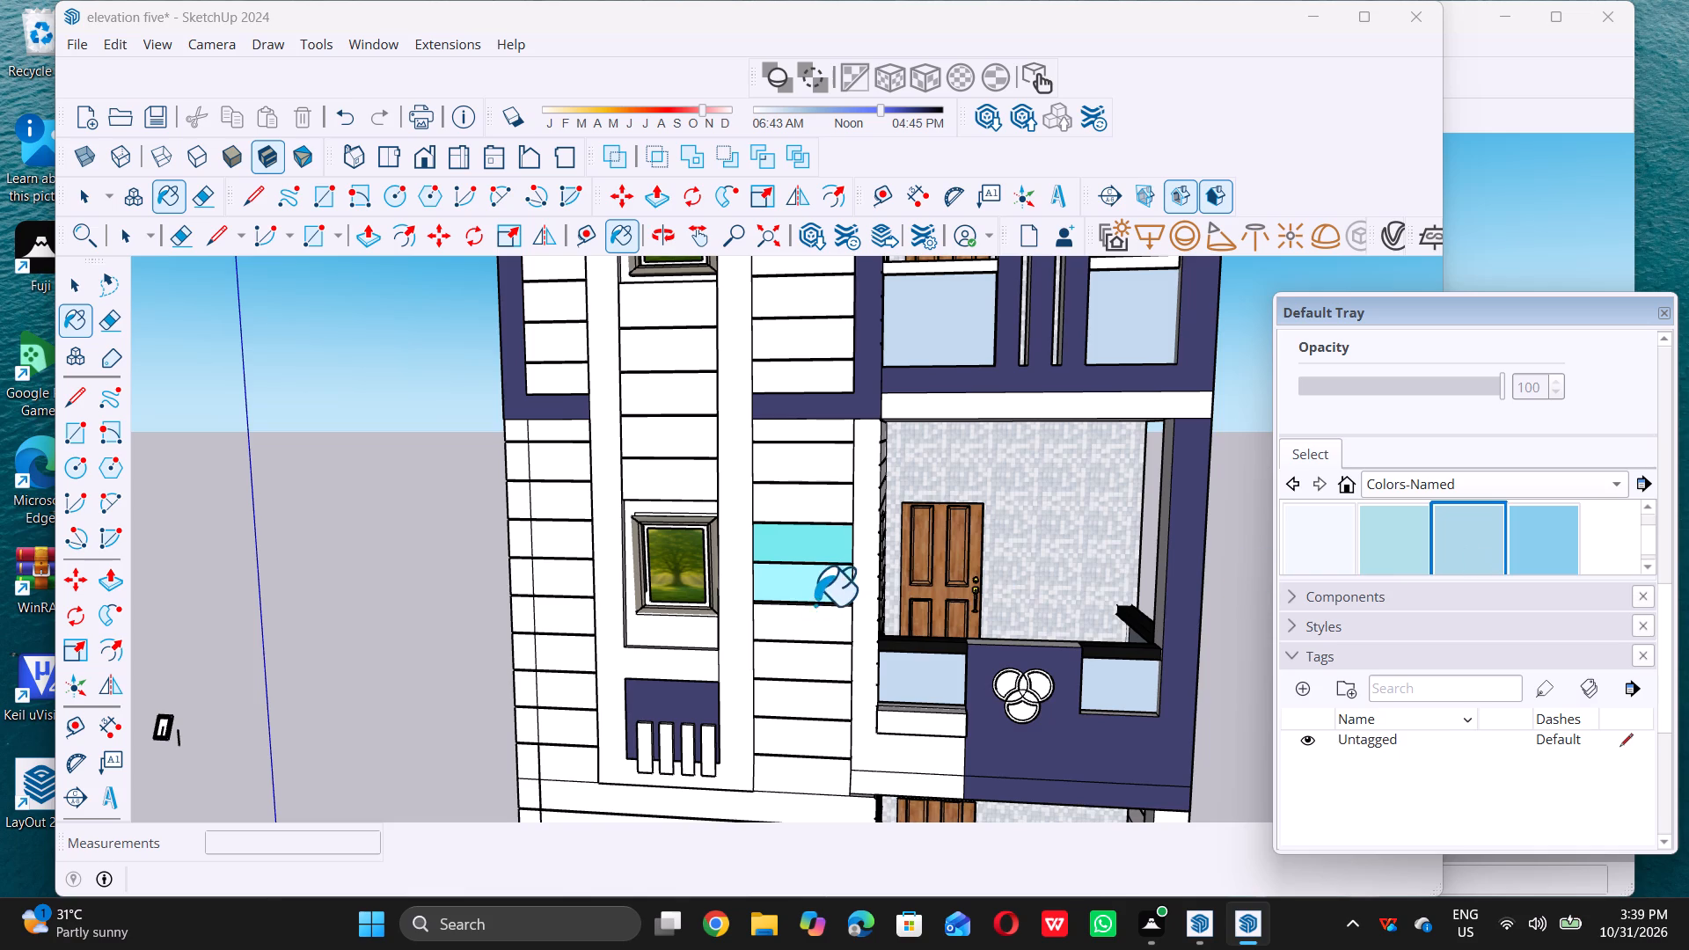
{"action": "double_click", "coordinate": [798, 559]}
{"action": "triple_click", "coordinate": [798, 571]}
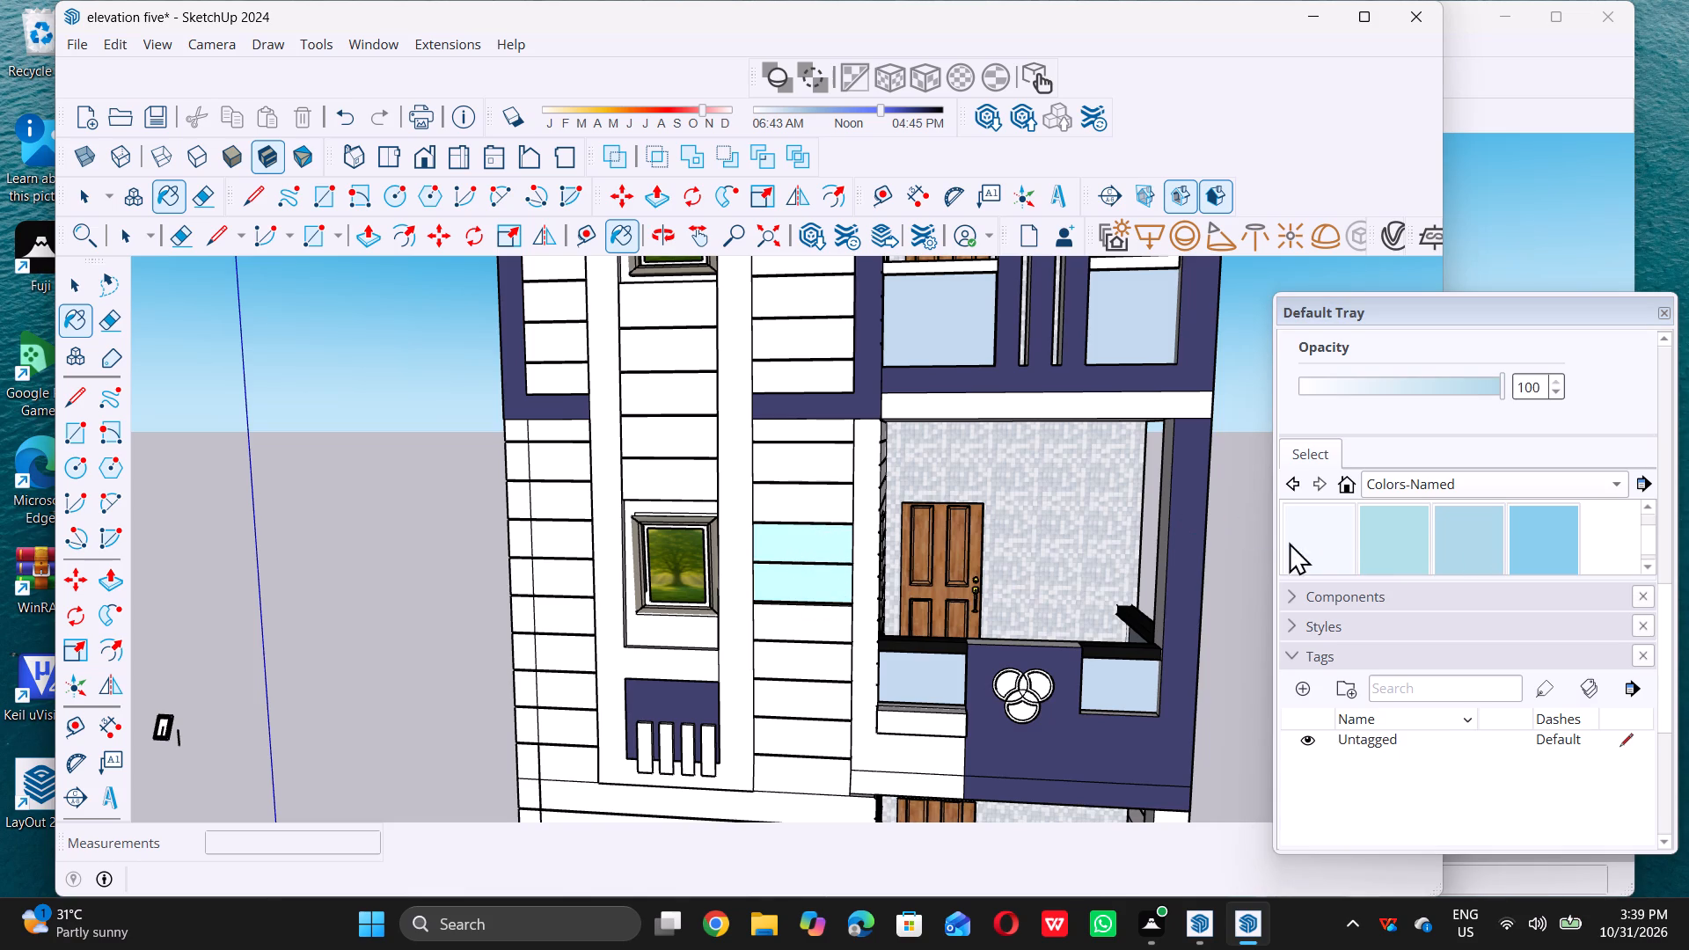
Paint both first-floor trial strips with the pale powder blue beside the light blue in Colors-Named.
{"action": "double_click", "coordinate": [1396, 530]}
{"action": "left_click", "coordinate": [791, 548]}
{"action": "double_click", "coordinate": [793, 570]}
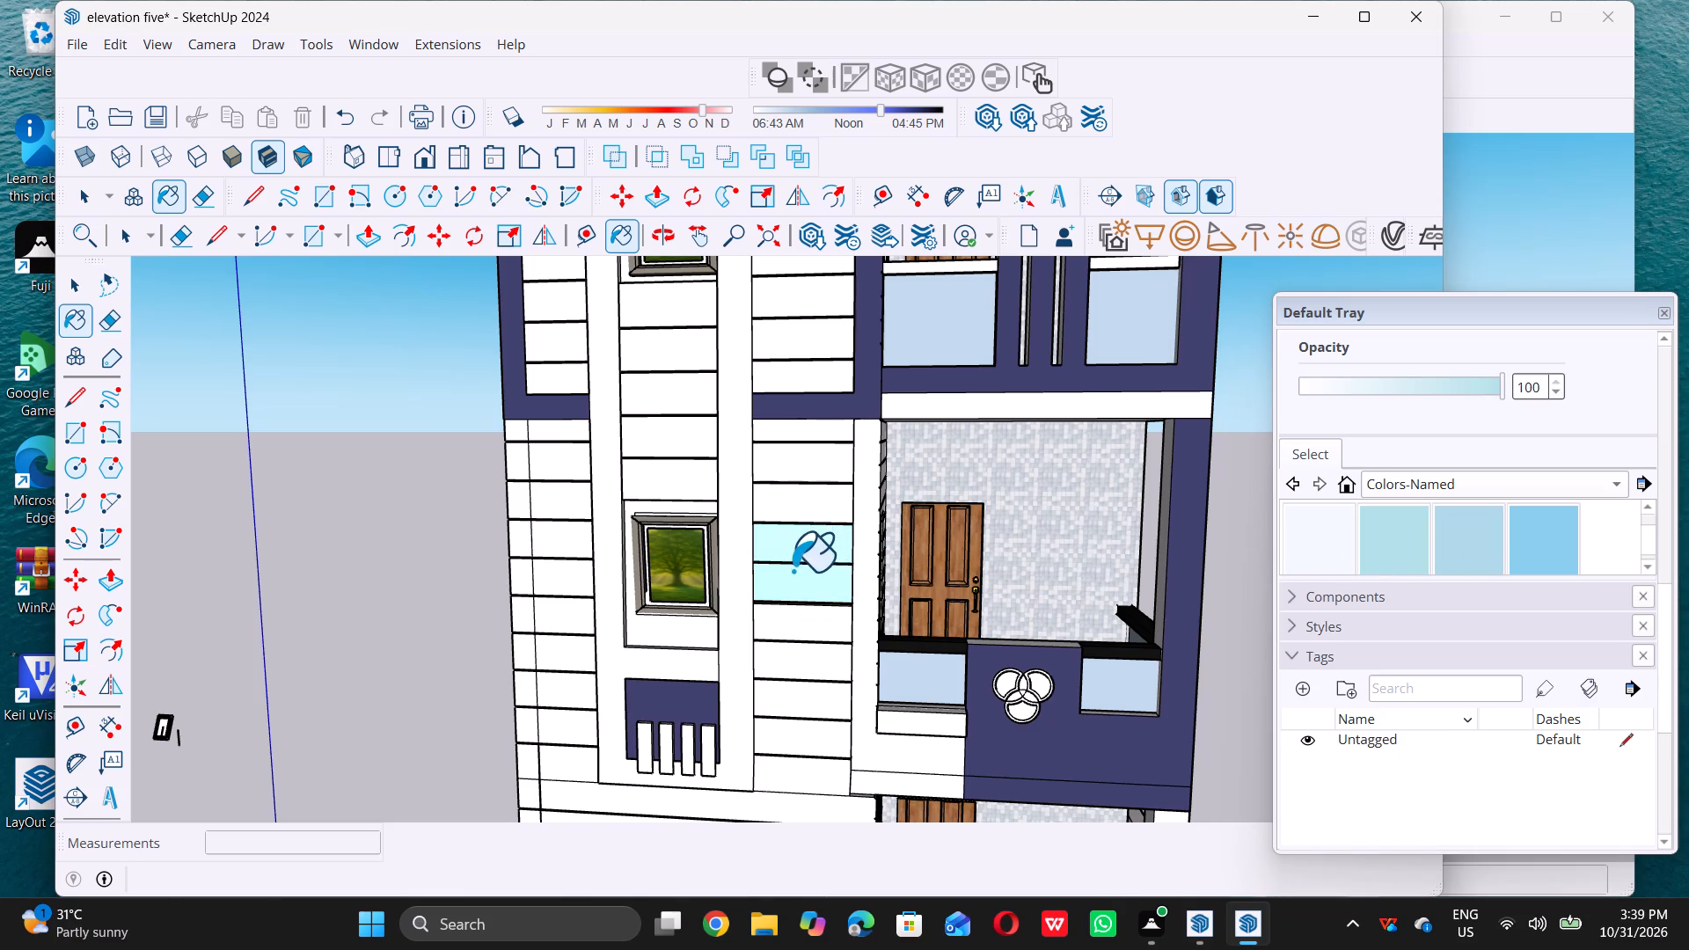
Look through the Roofing and Synthetic Surfaces collections for a suitable blue material for the cladding strips.
{"action": "double_click", "coordinate": [1606, 492]}
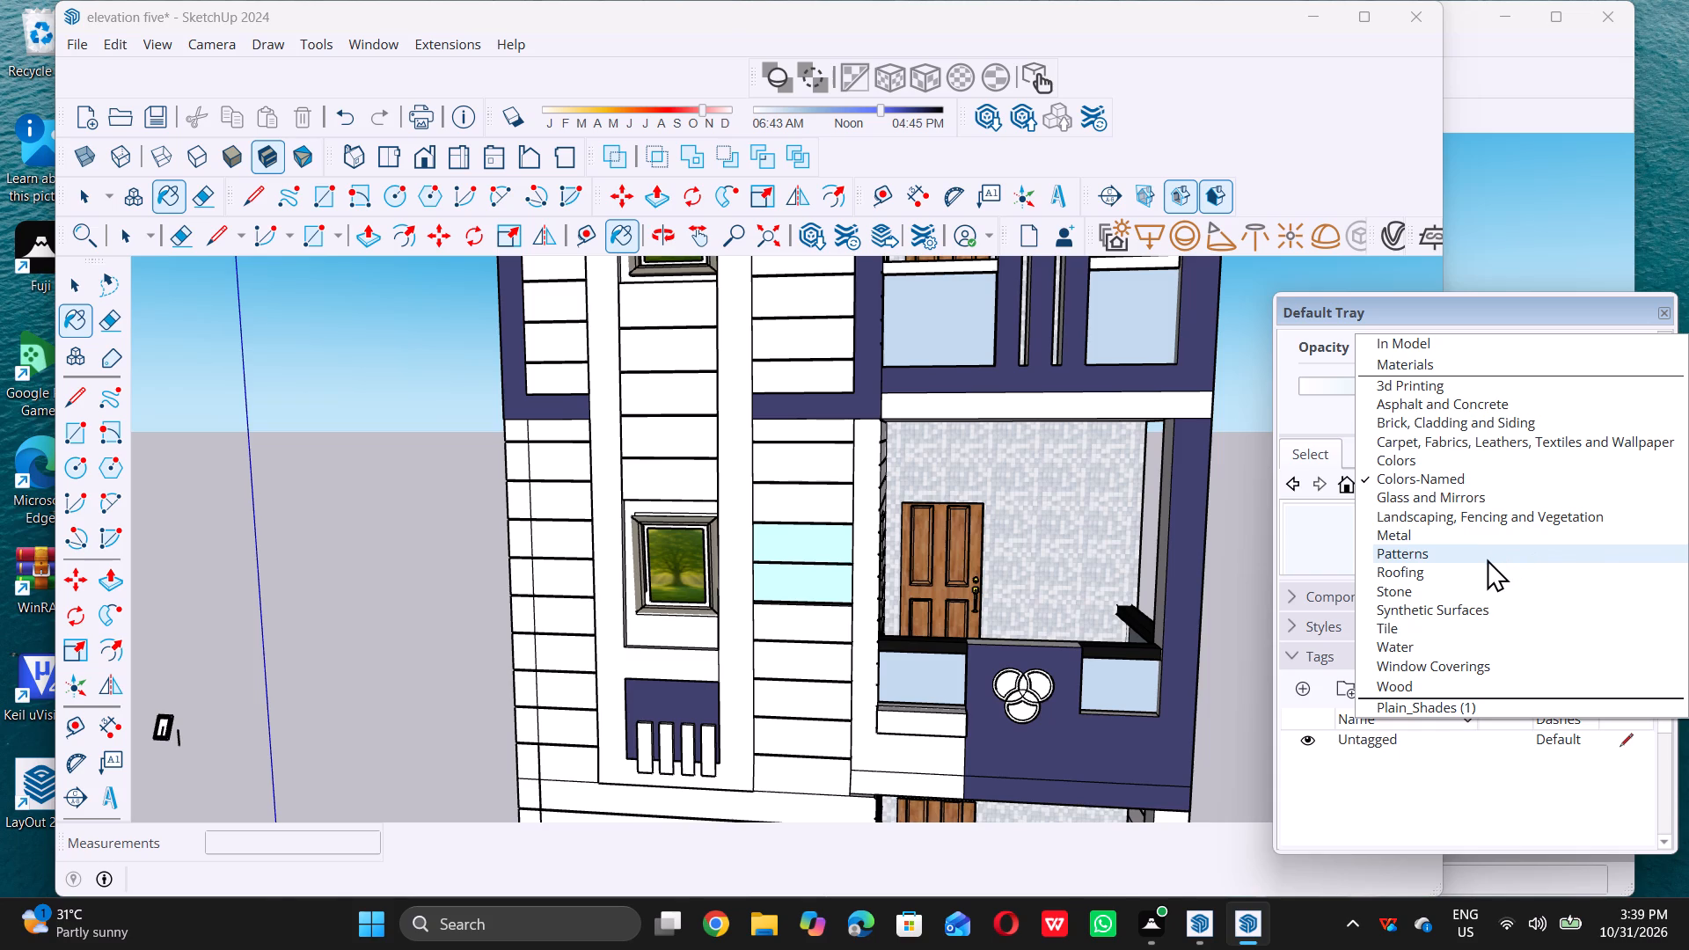
{"action": "left_click", "coordinate": [1486, 571]}
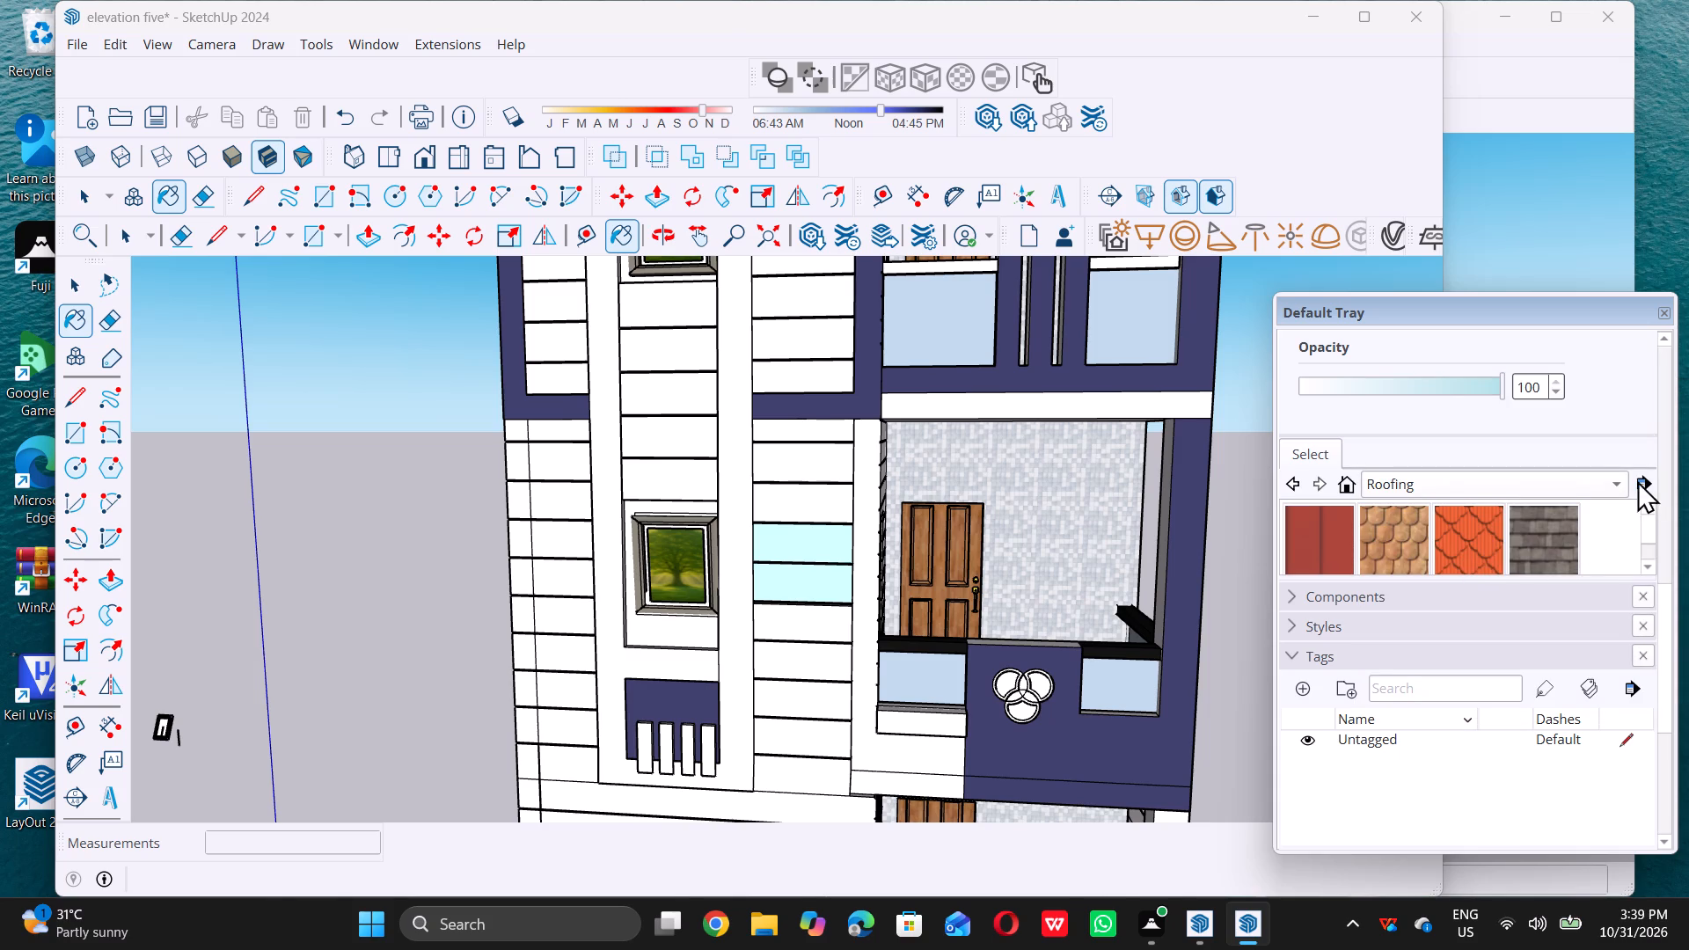
{"action": "left_click", "coordinate": [1608, 485]}
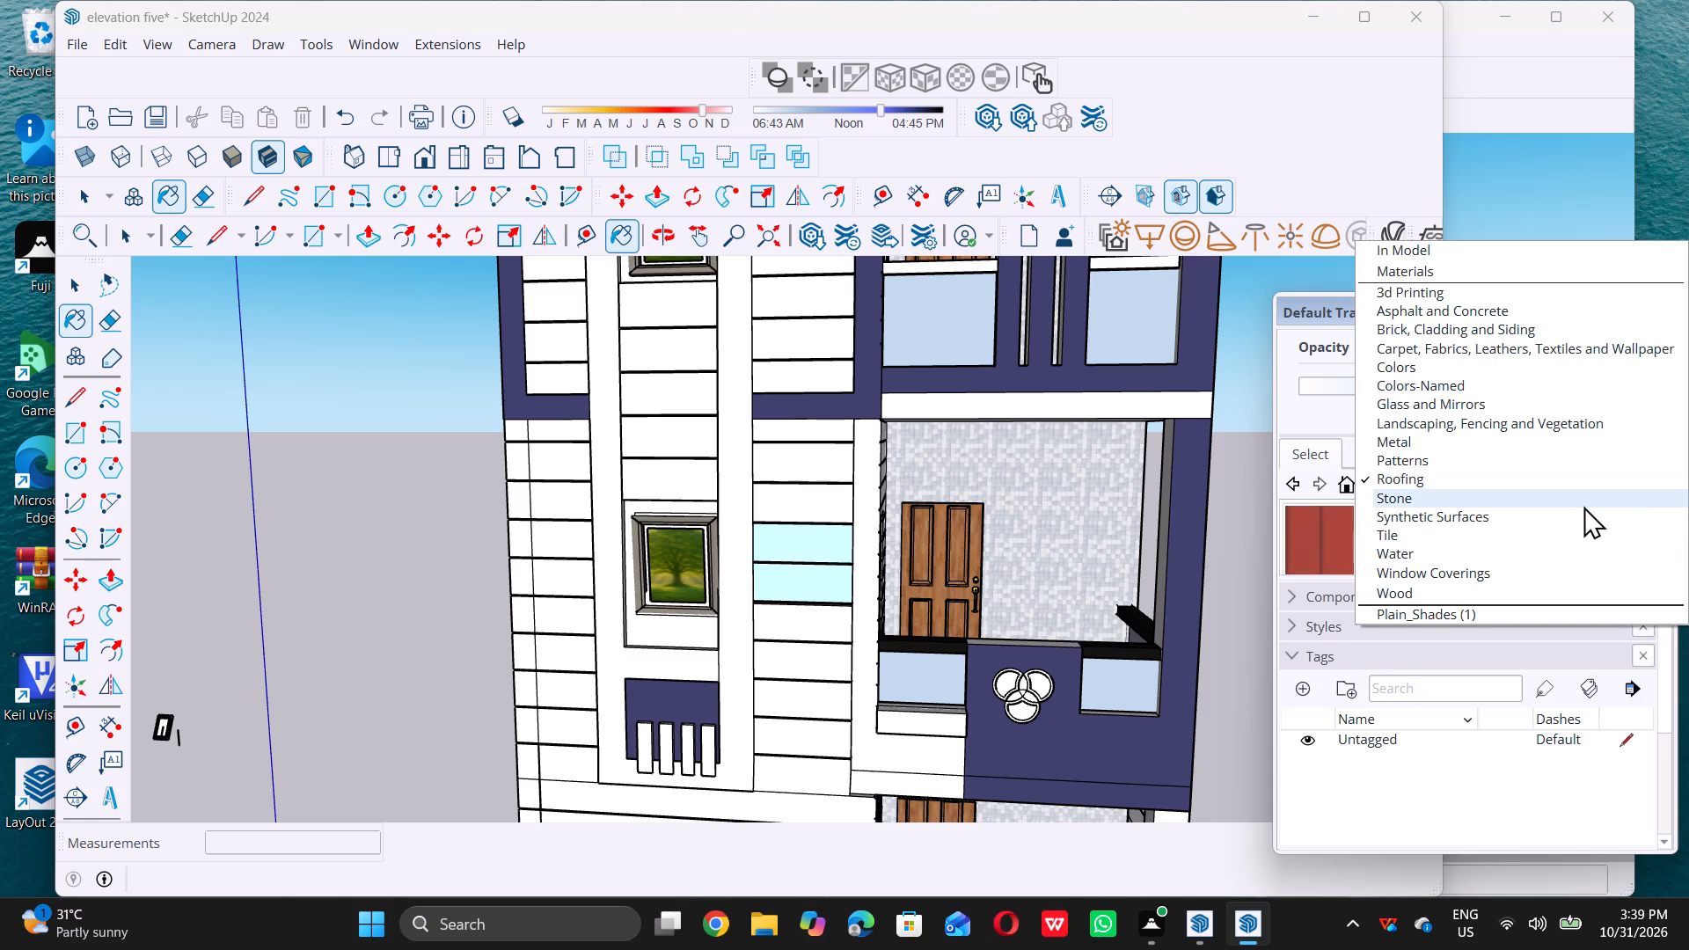
{"action": "double_click", "coordinate": [1580, 508]}
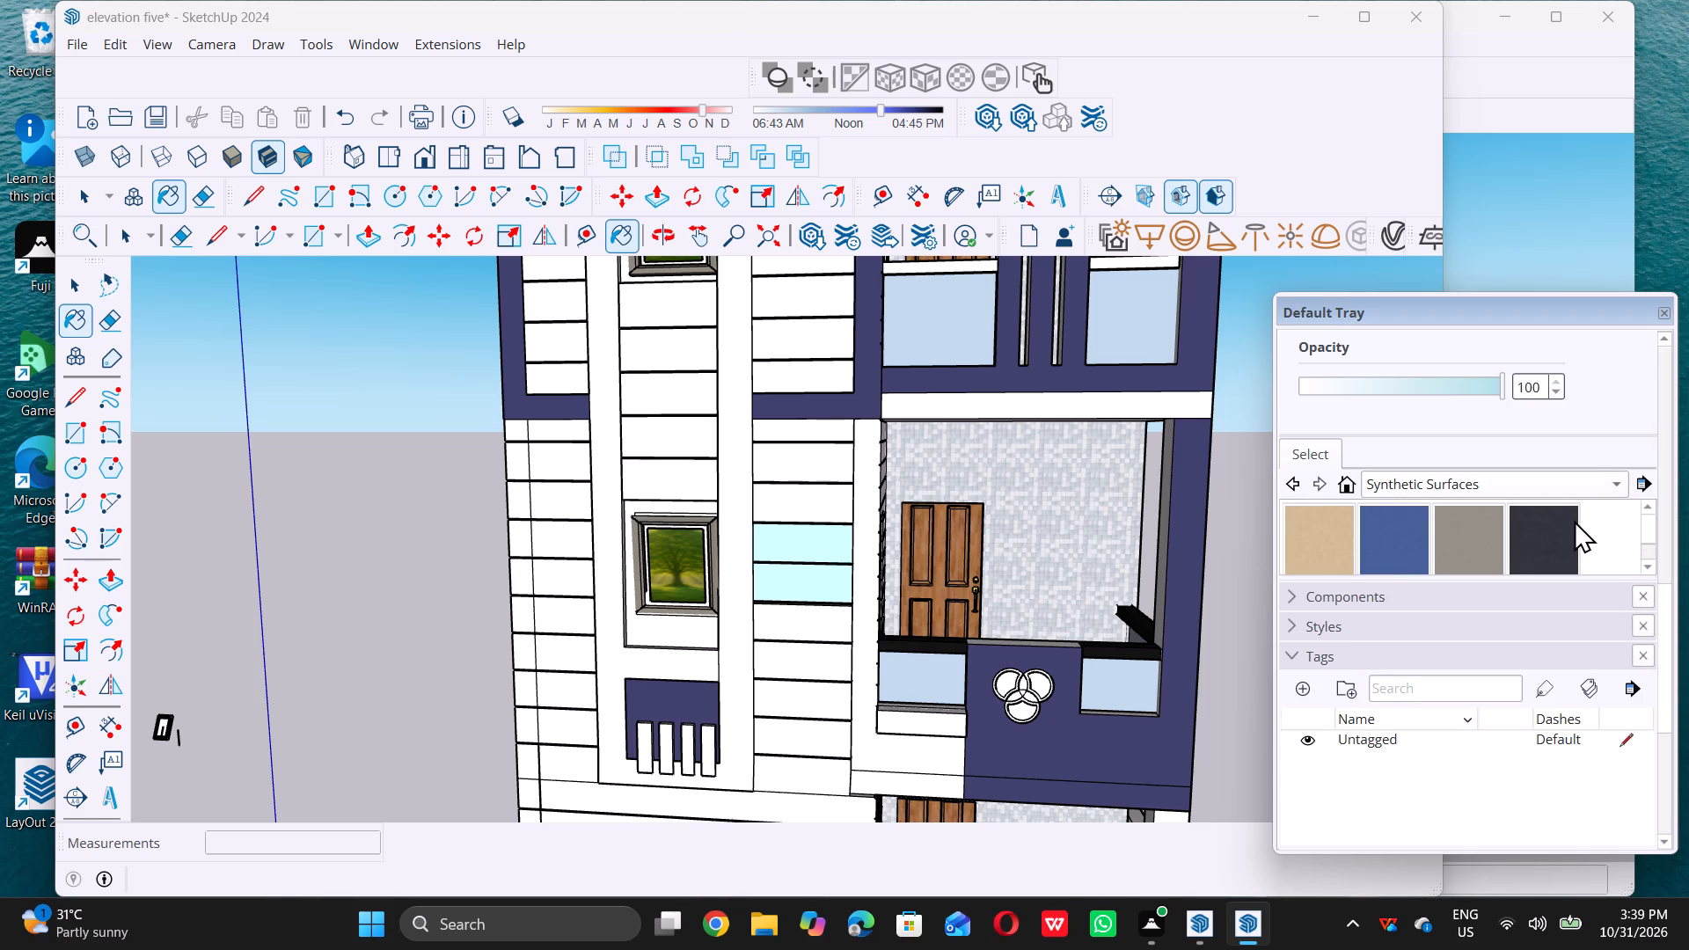
{"action": "scroll", "coordinate": [1574, 520], "scroll_direction": "down", "scroll_amount": 4}
{"action": "scroll", "coordinate": [1571, 522], "scroll_direction": "up", "scroll_amount": 2}
{"action": "scroll", "coordinate": [1571, 522], "scroll_direction": "down", "scroll_amount": 3}
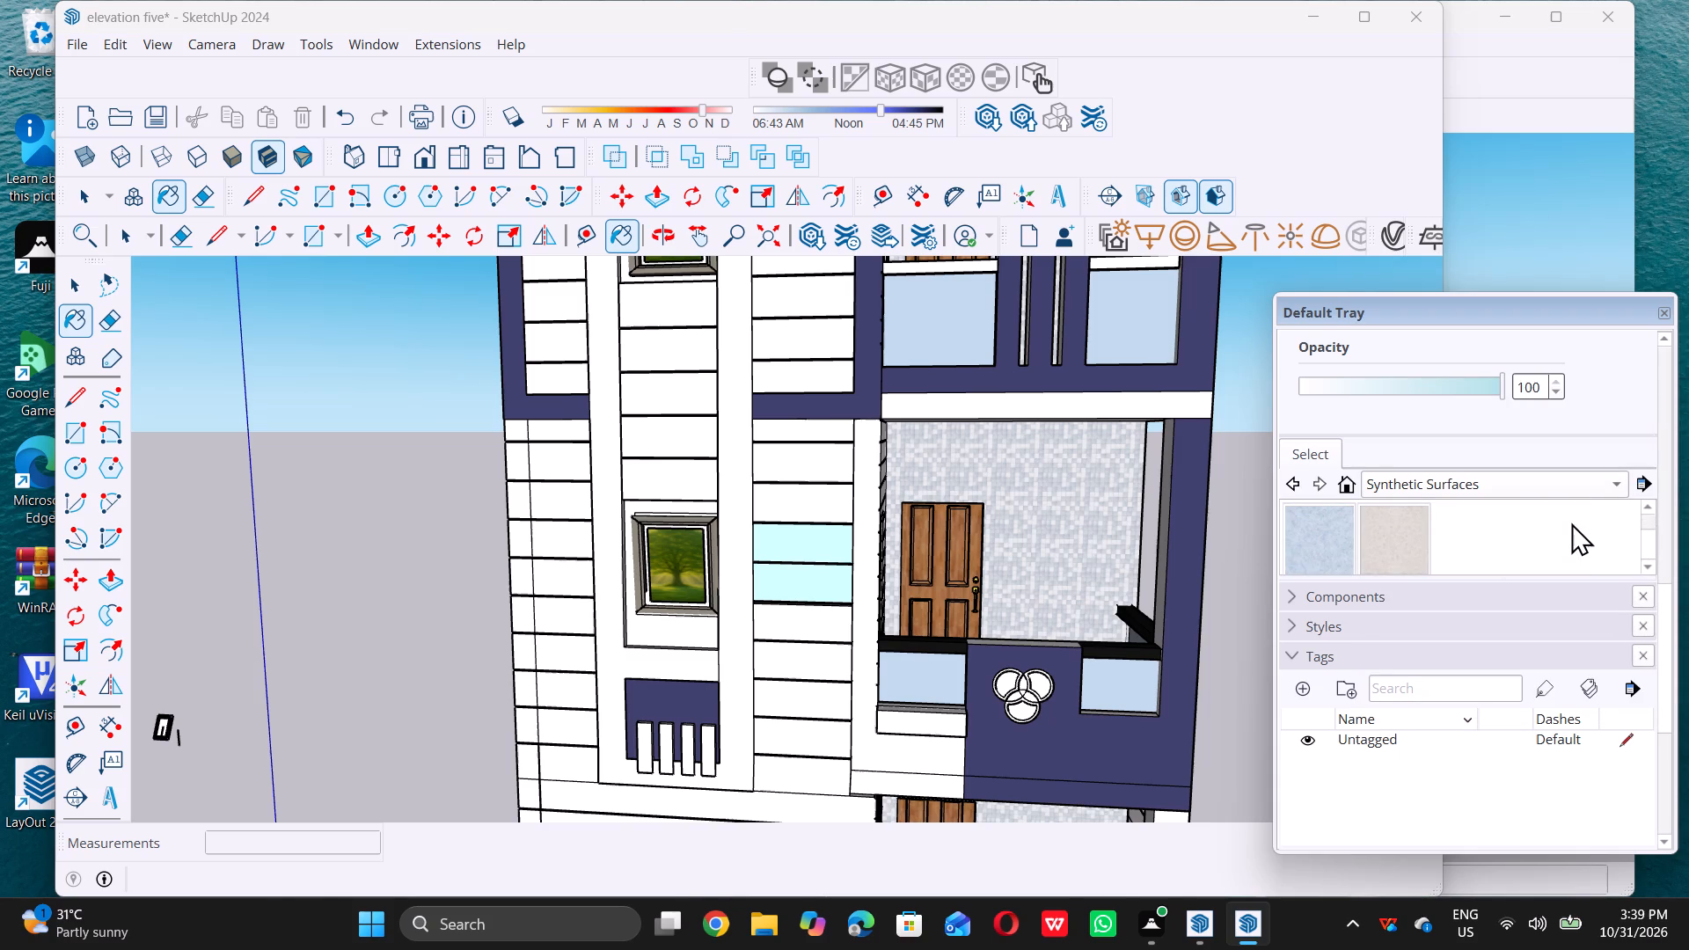
{"action": "scroll", "coordinate": [1571, 522], "scroll_direction": "down", "scroll_amount": 1}
{"action": "scroll", "coordinate": [1501, 547], "scroll_direction": "up", "scroll_amount": 4}
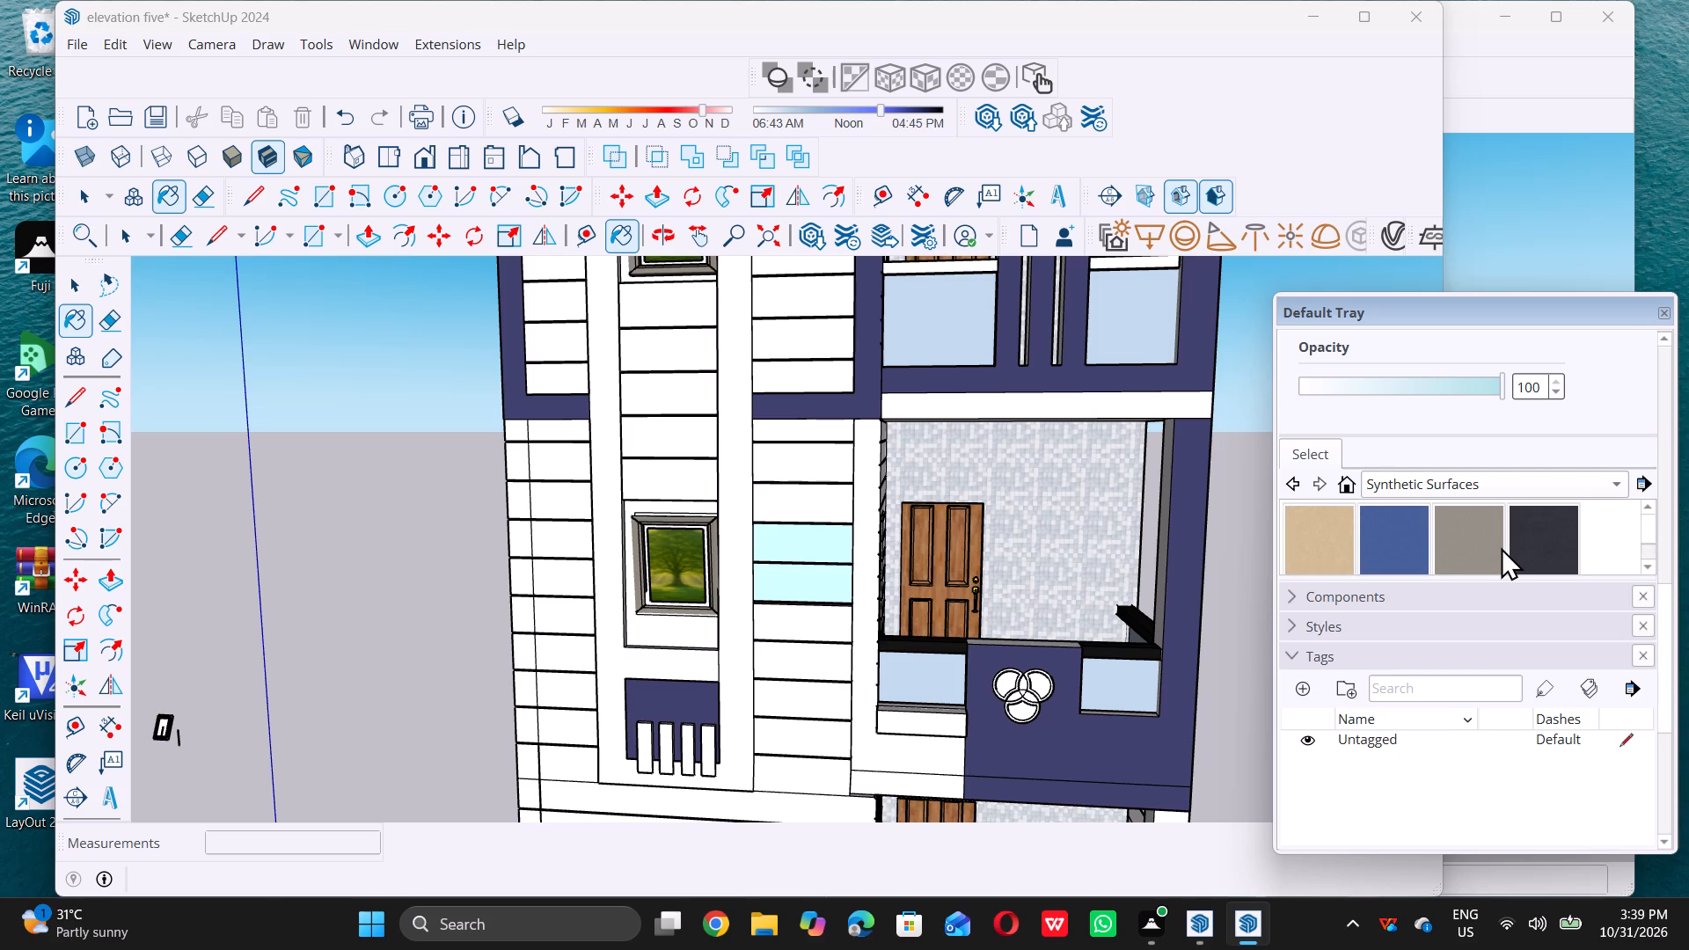
{"action": "scroll", "coordinate": [1501, 547], "scroll_direction": "up", "scroll_amount": 1}
{"action": "scroll", "coordinate": [1502, 545], "scroll_direction": "down", "scroll_amount": 4}
{"action": "scroll", "coordinate": [1503, 544], "scroll_direction": "up", "scroll_amount": 1}
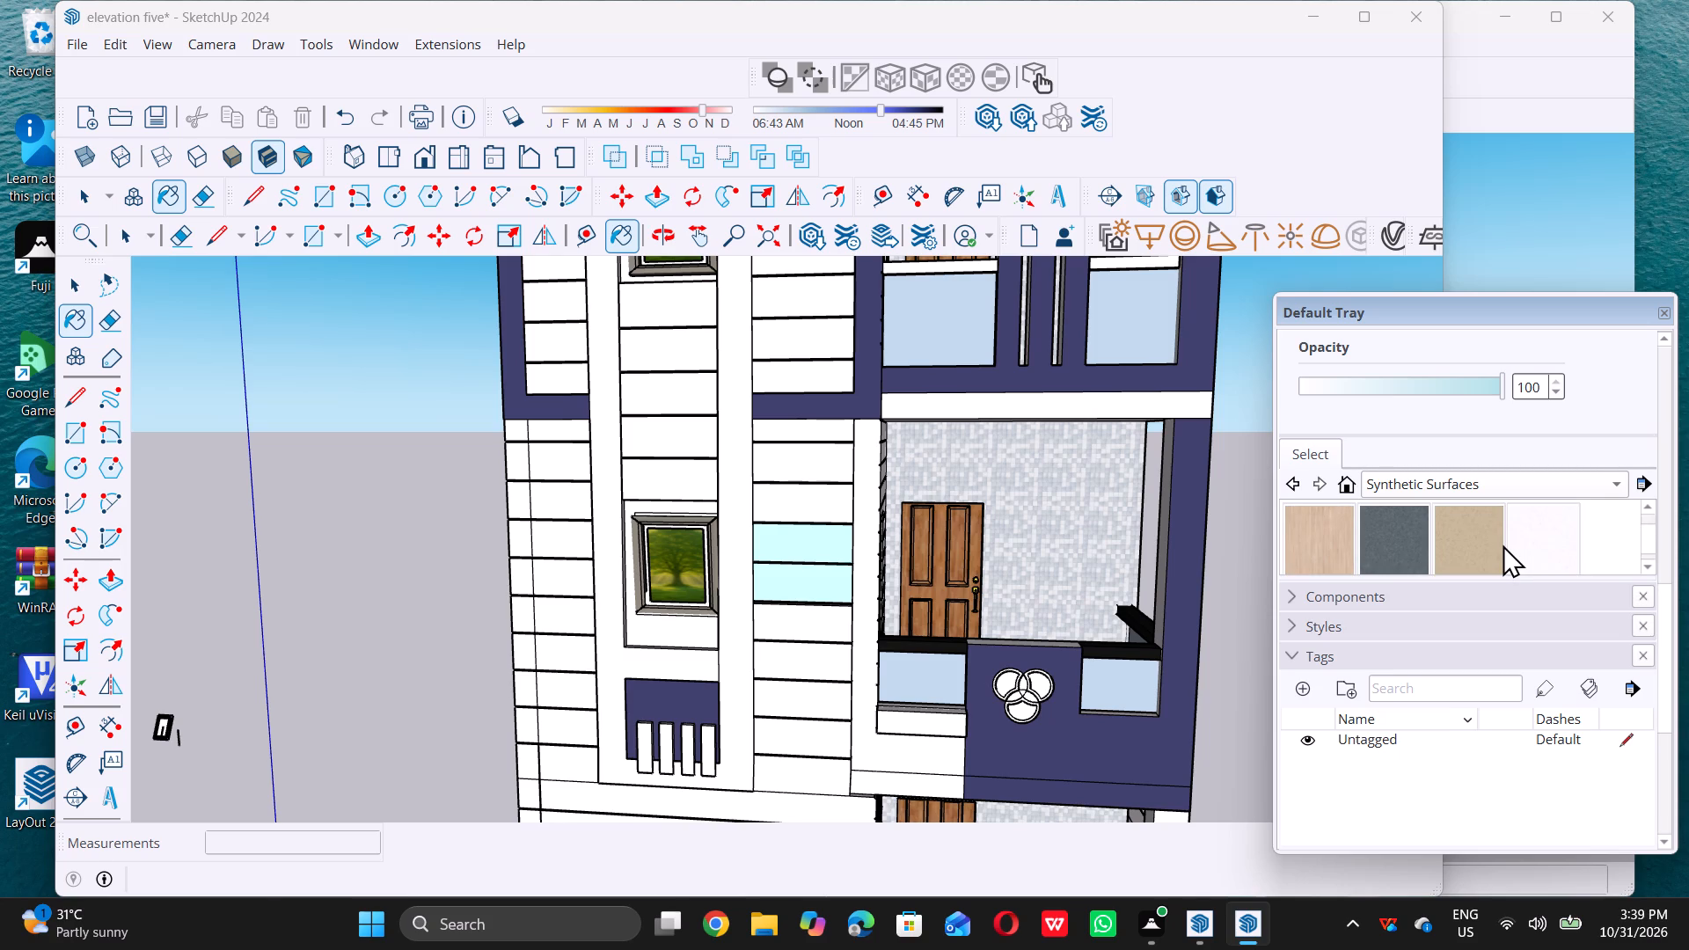
{"action": "scroll", "coordinate": [1503, 544], "scroll_direction": "down", "scroll_amount": 1}
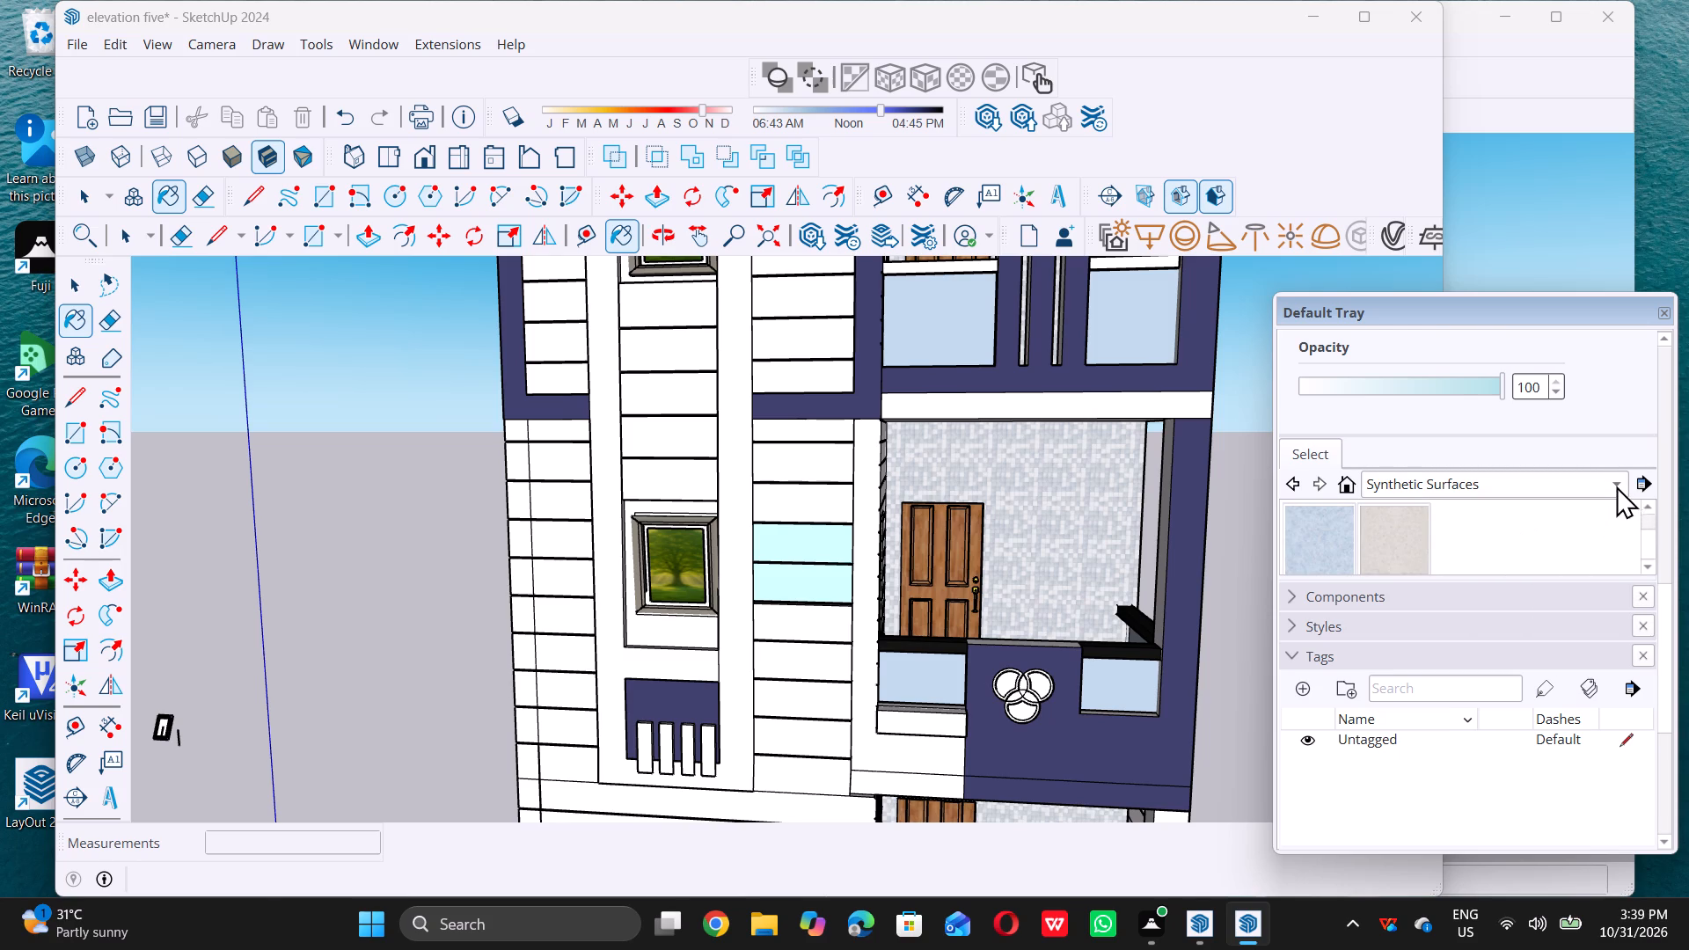
Look through the Tile and Water collections for a suitable blue material for the cladding strips.
{"action": "left_click", "coordinate": [1616, 483]}
{"action": "left_click", "coordinate": [1598, 493]}
{"action": "scroll", "coordinate": [1532, 542], "scroll_direction": "down", "scroll_amount": 15}
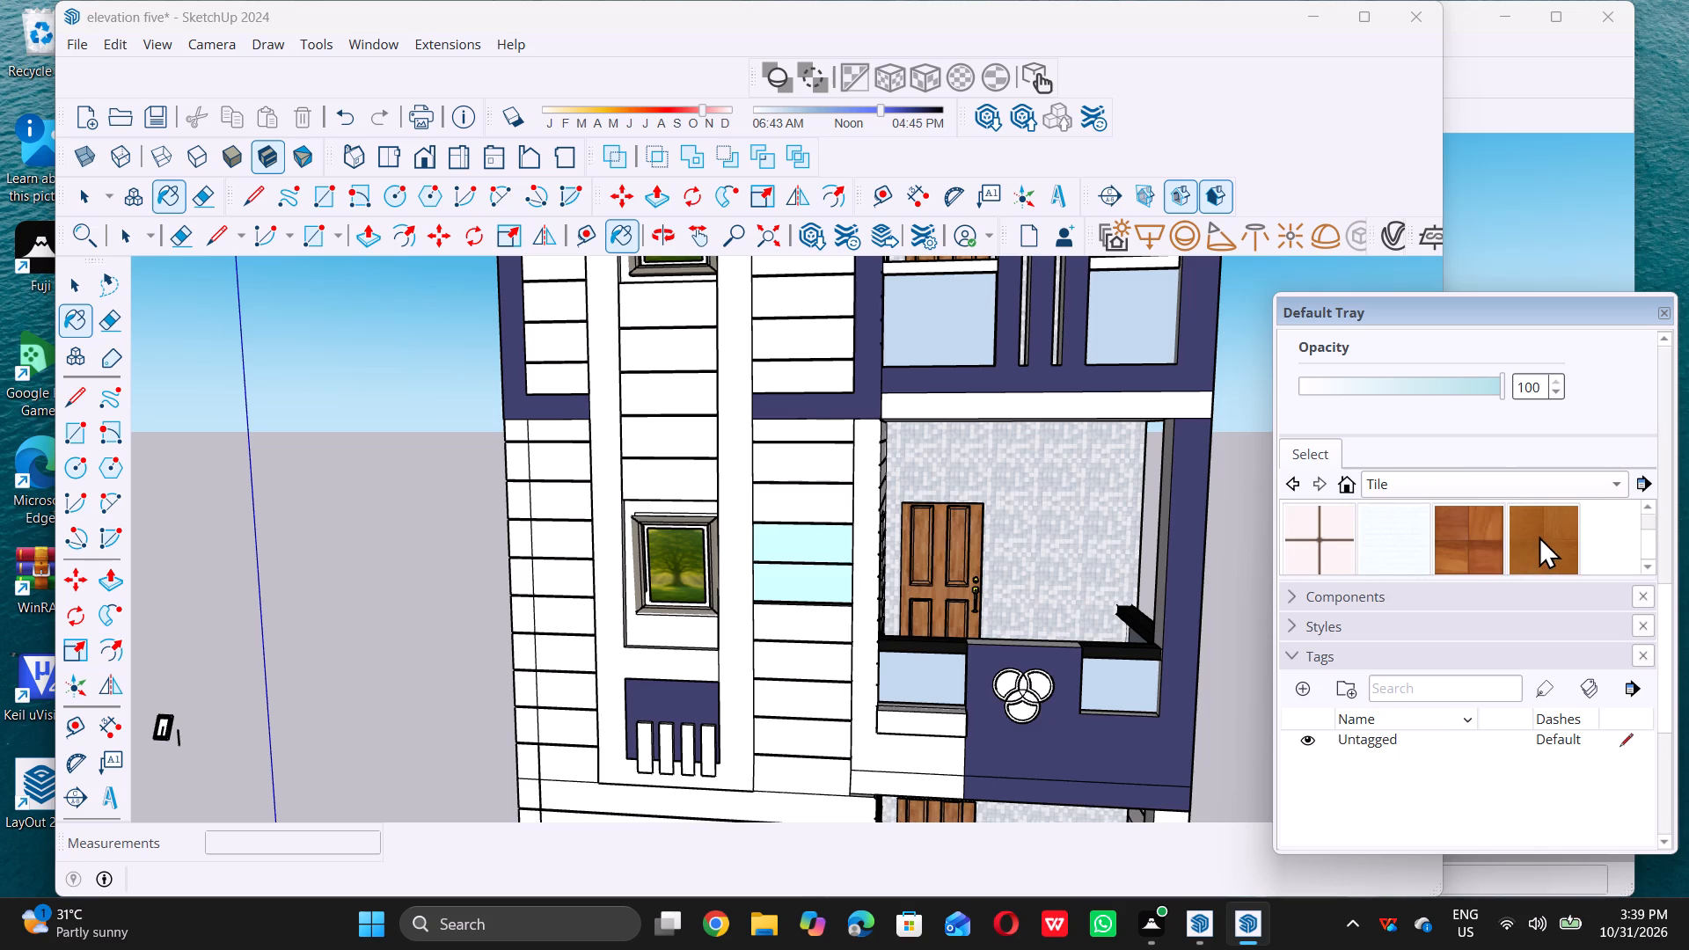
{"action": "scroll", "coordinate": [1539, 536], "scroll_direction": "down", "scroll_amount": 8}
{"action": "left_click", "coordinate": [1622, 483]}
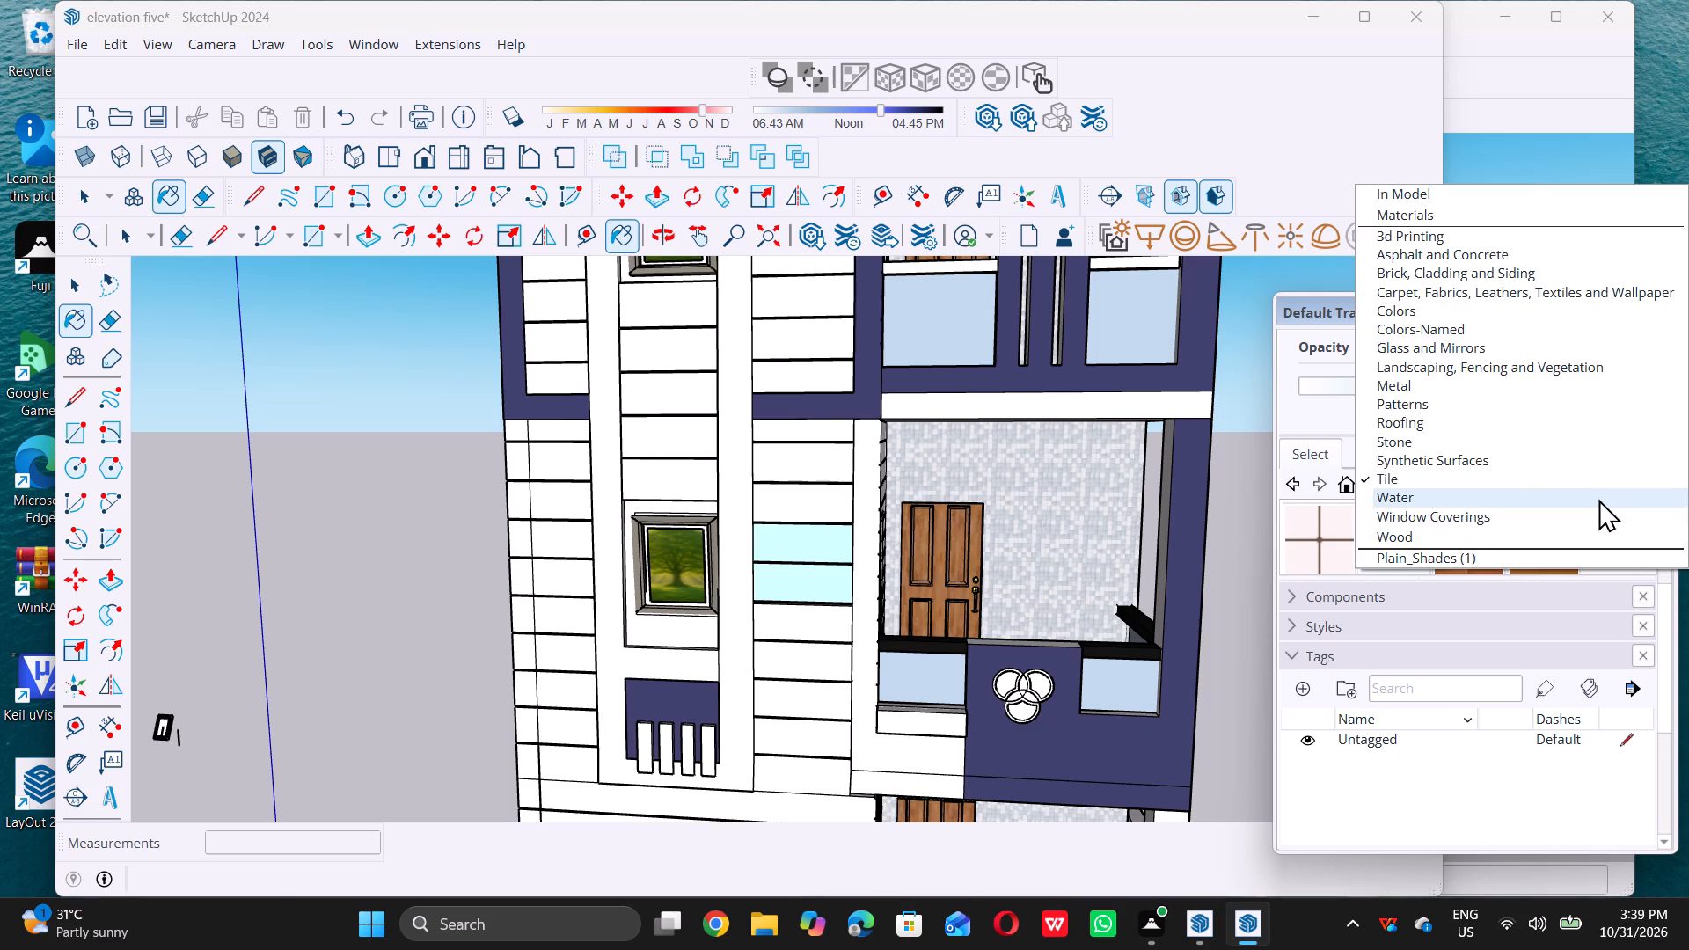
{"action": "left_click", "coordinate": [1595, 501]}
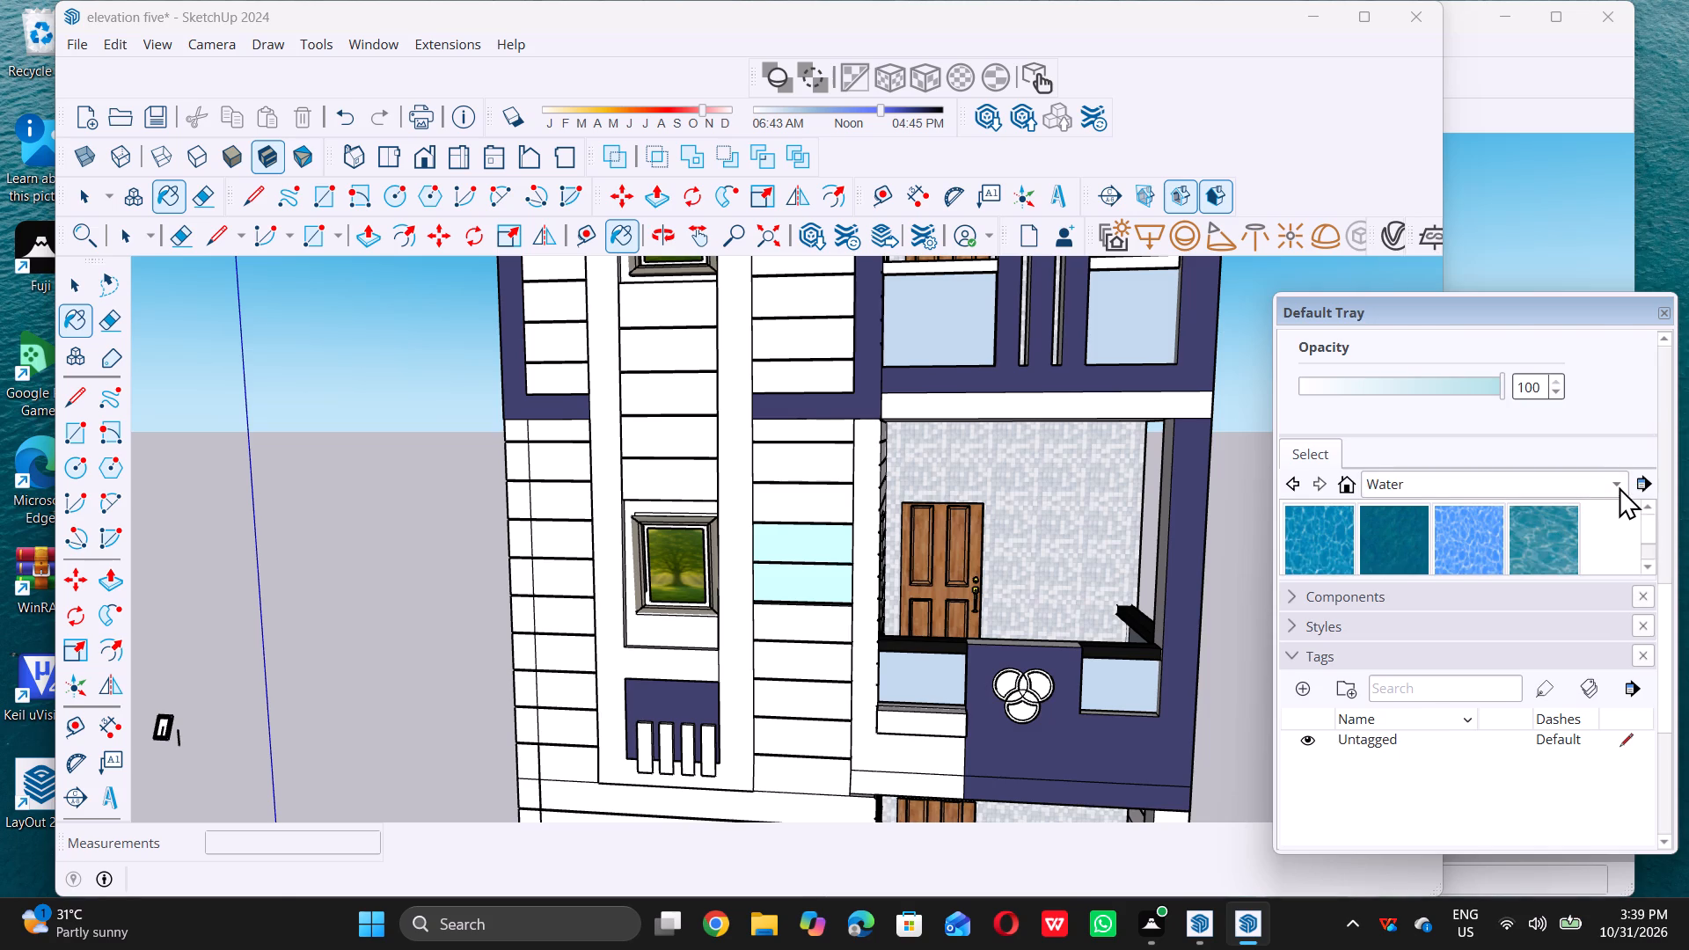
Open the Plain_Shades (1) collection, go into its sketchup folder and open the first "Asian Pai..." folder.
{"action": "left_click", "coordinate": [1619, 486]}
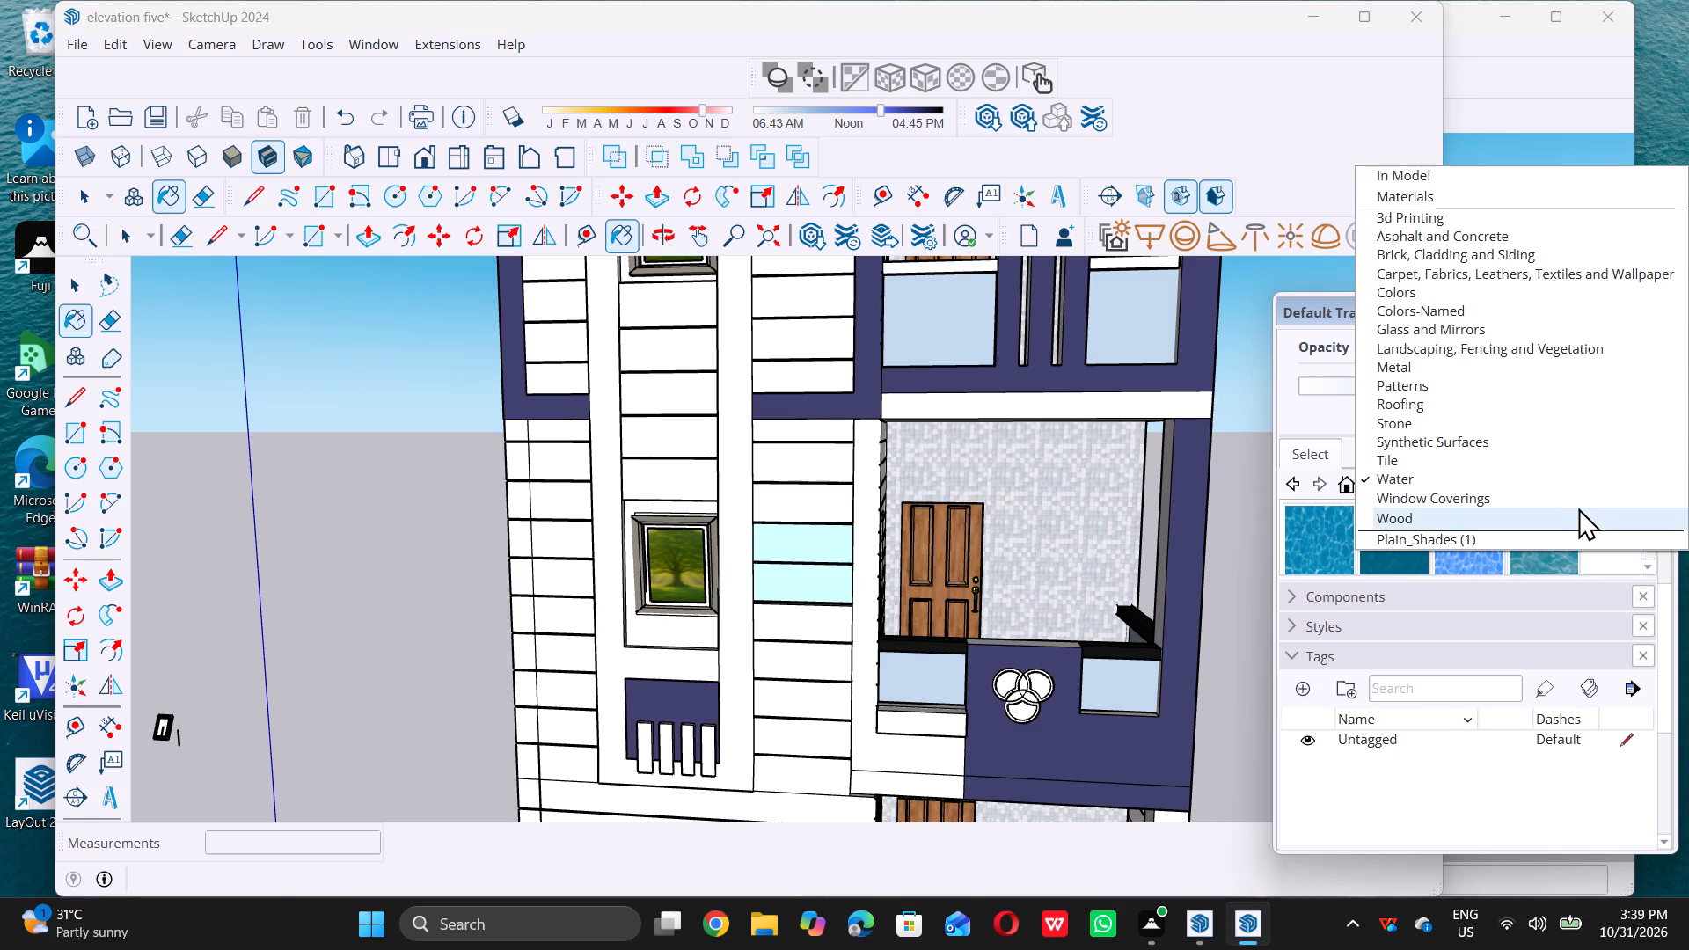
{"action": "triple_click", "coordinate": [1554, 539]}
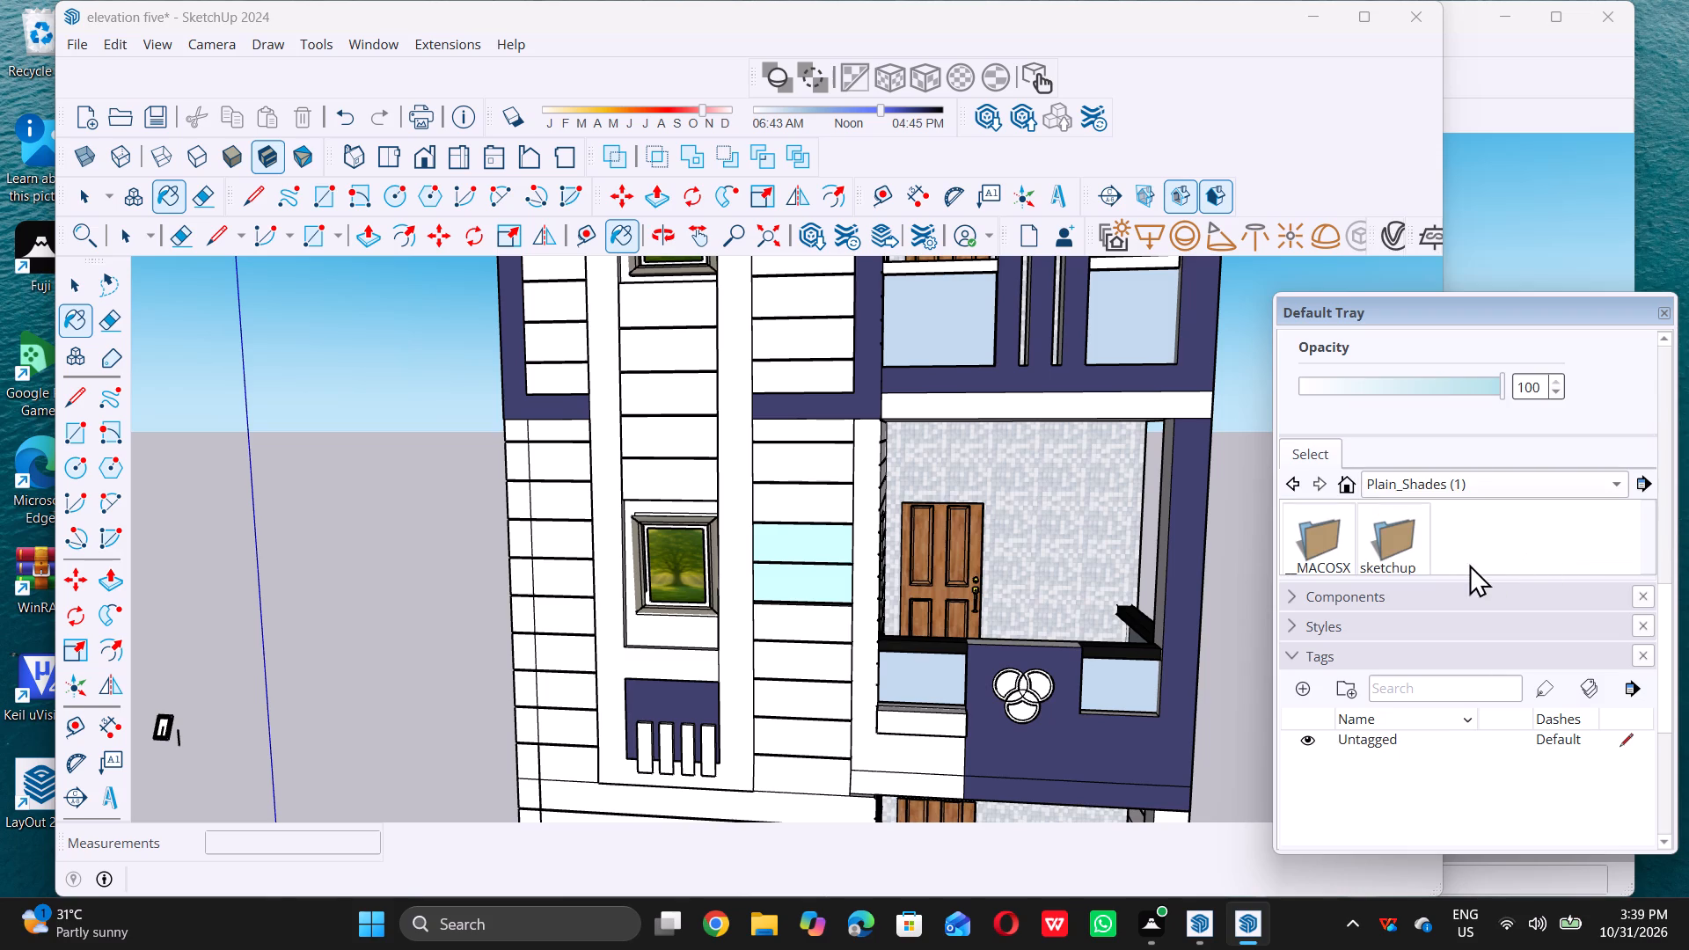
{"action": "double_click", "coordinate": [1393, 551]}
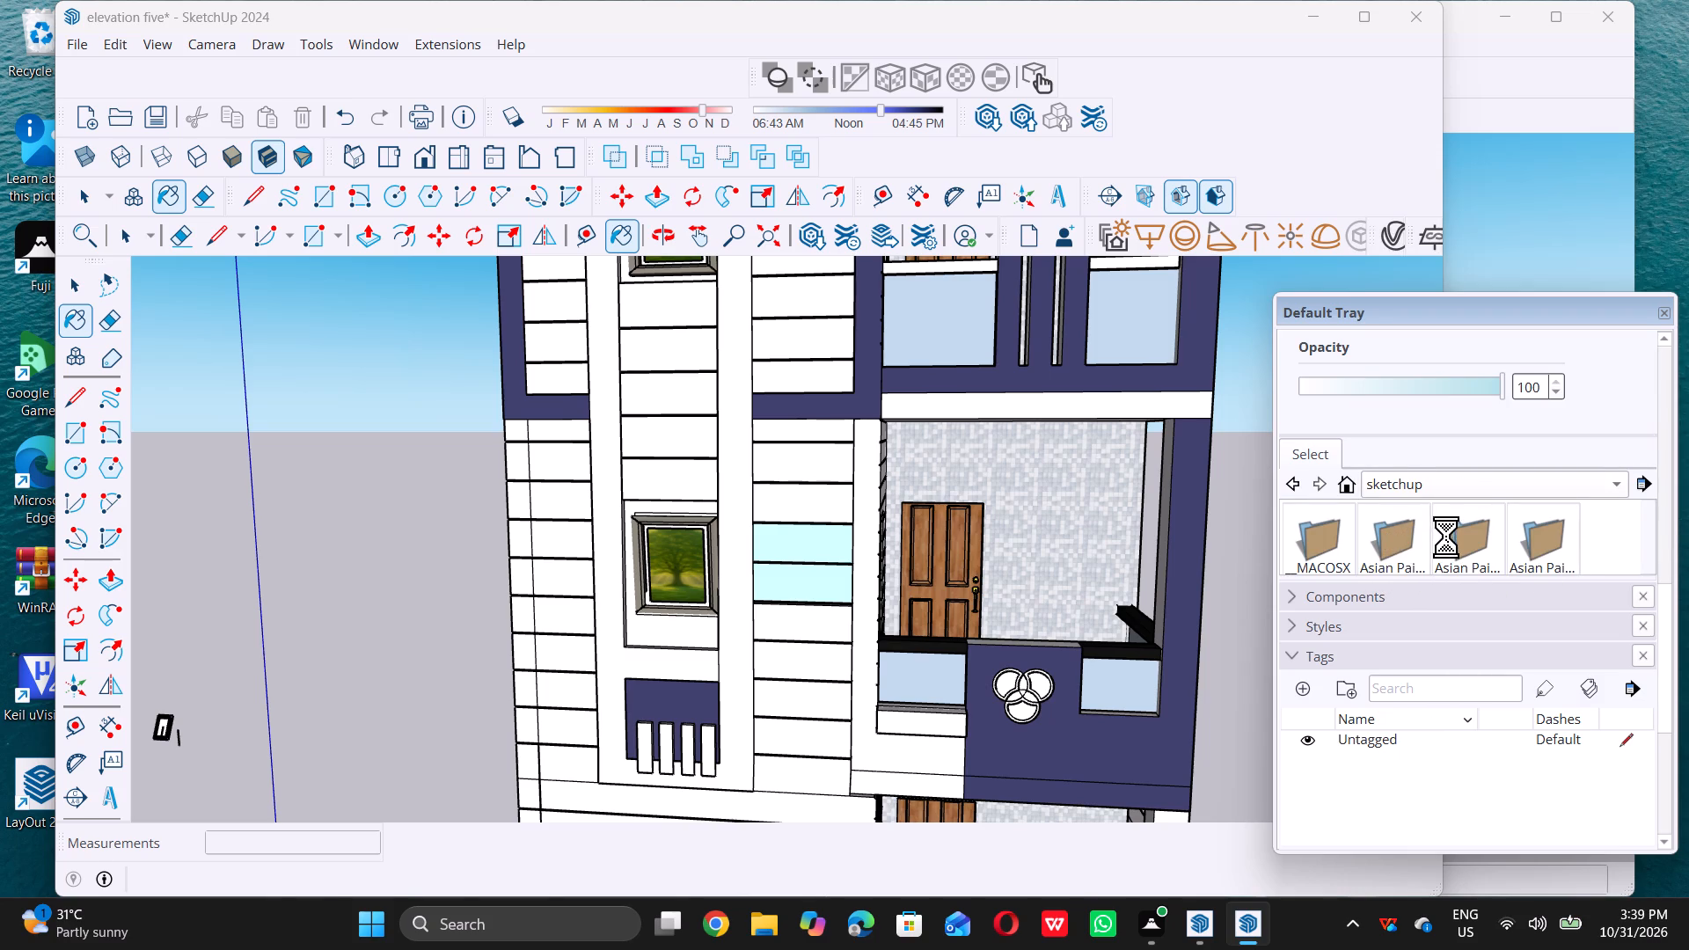
{"action": "double_click", "coordinate": [1407, 554]}
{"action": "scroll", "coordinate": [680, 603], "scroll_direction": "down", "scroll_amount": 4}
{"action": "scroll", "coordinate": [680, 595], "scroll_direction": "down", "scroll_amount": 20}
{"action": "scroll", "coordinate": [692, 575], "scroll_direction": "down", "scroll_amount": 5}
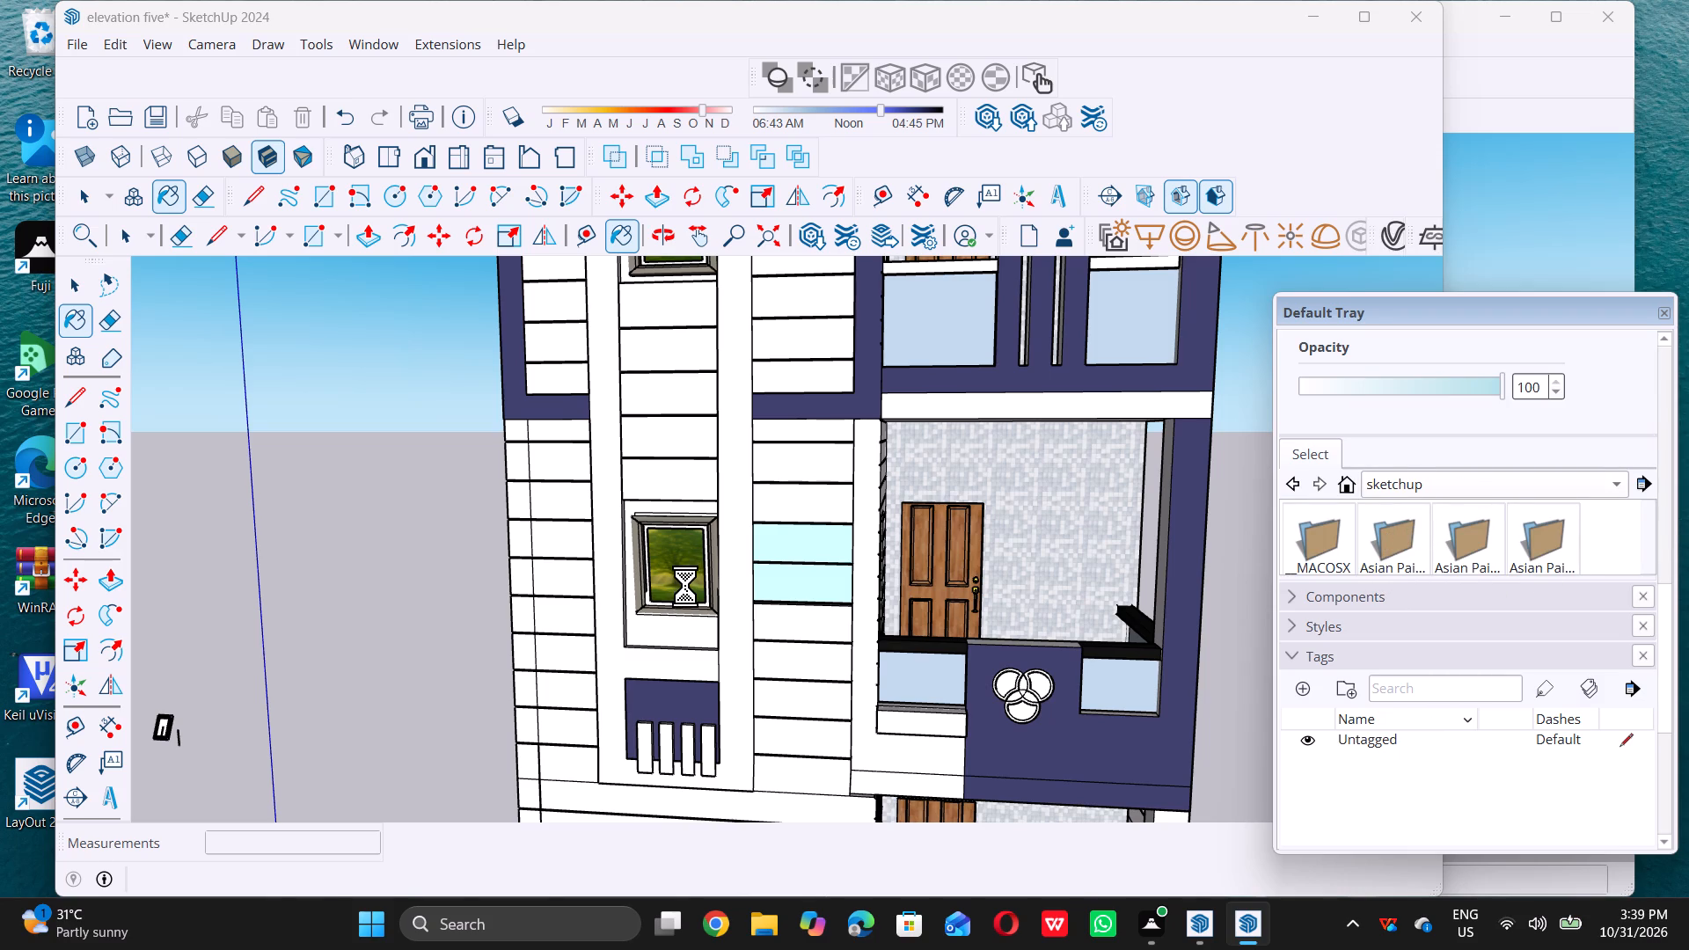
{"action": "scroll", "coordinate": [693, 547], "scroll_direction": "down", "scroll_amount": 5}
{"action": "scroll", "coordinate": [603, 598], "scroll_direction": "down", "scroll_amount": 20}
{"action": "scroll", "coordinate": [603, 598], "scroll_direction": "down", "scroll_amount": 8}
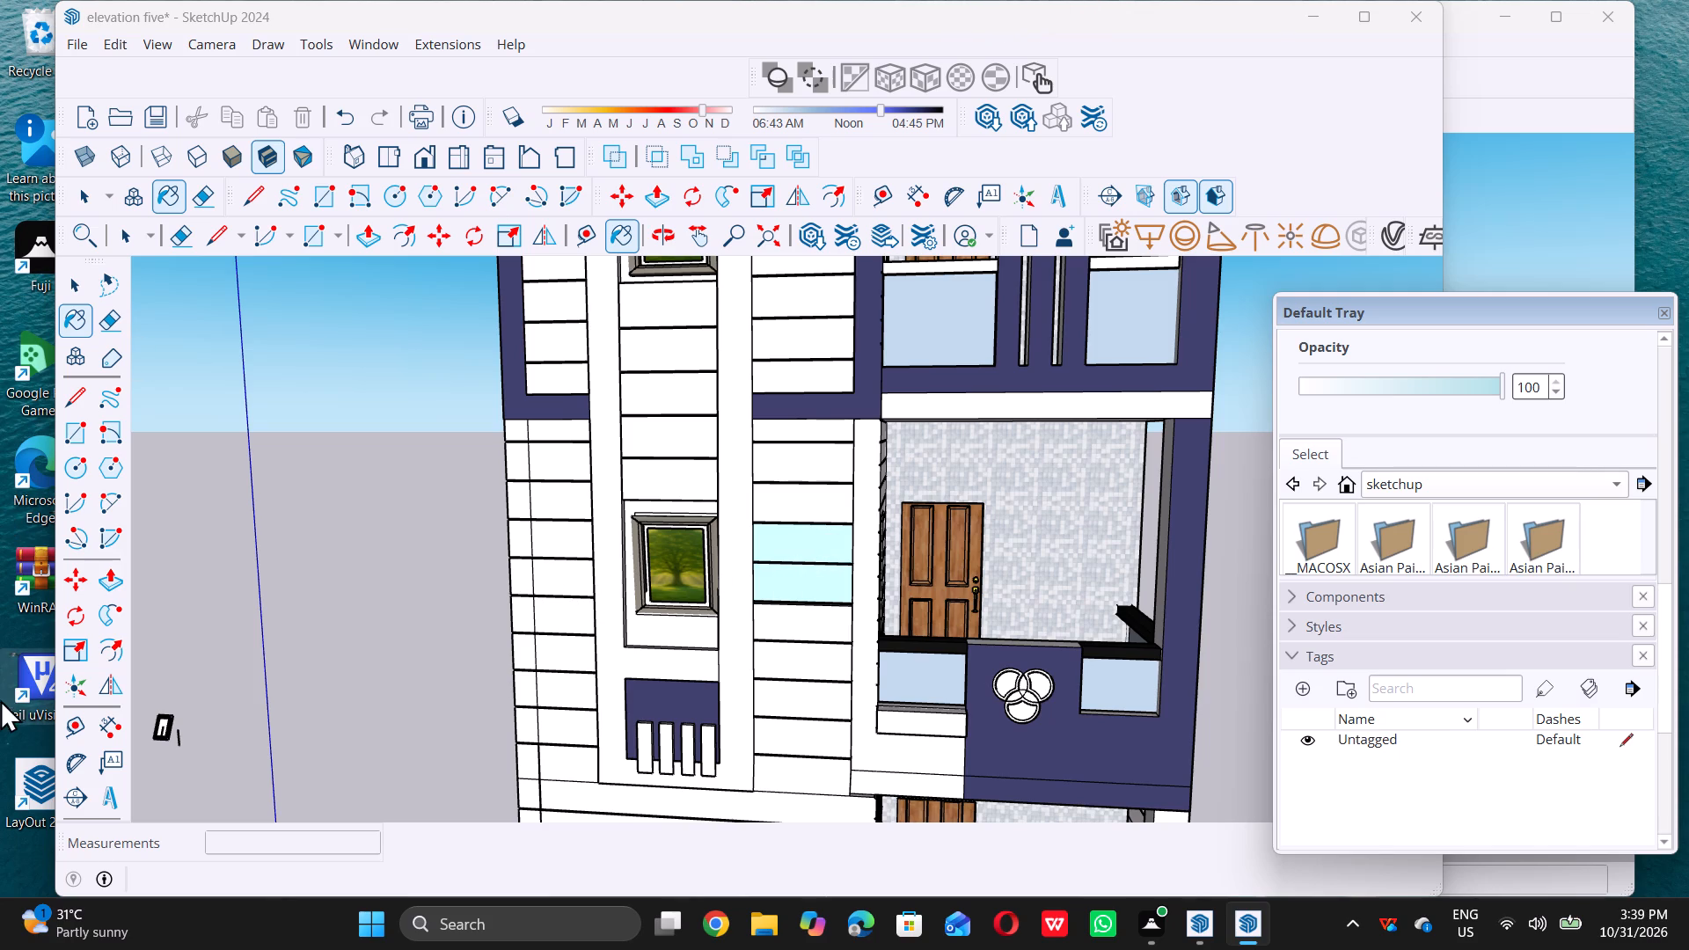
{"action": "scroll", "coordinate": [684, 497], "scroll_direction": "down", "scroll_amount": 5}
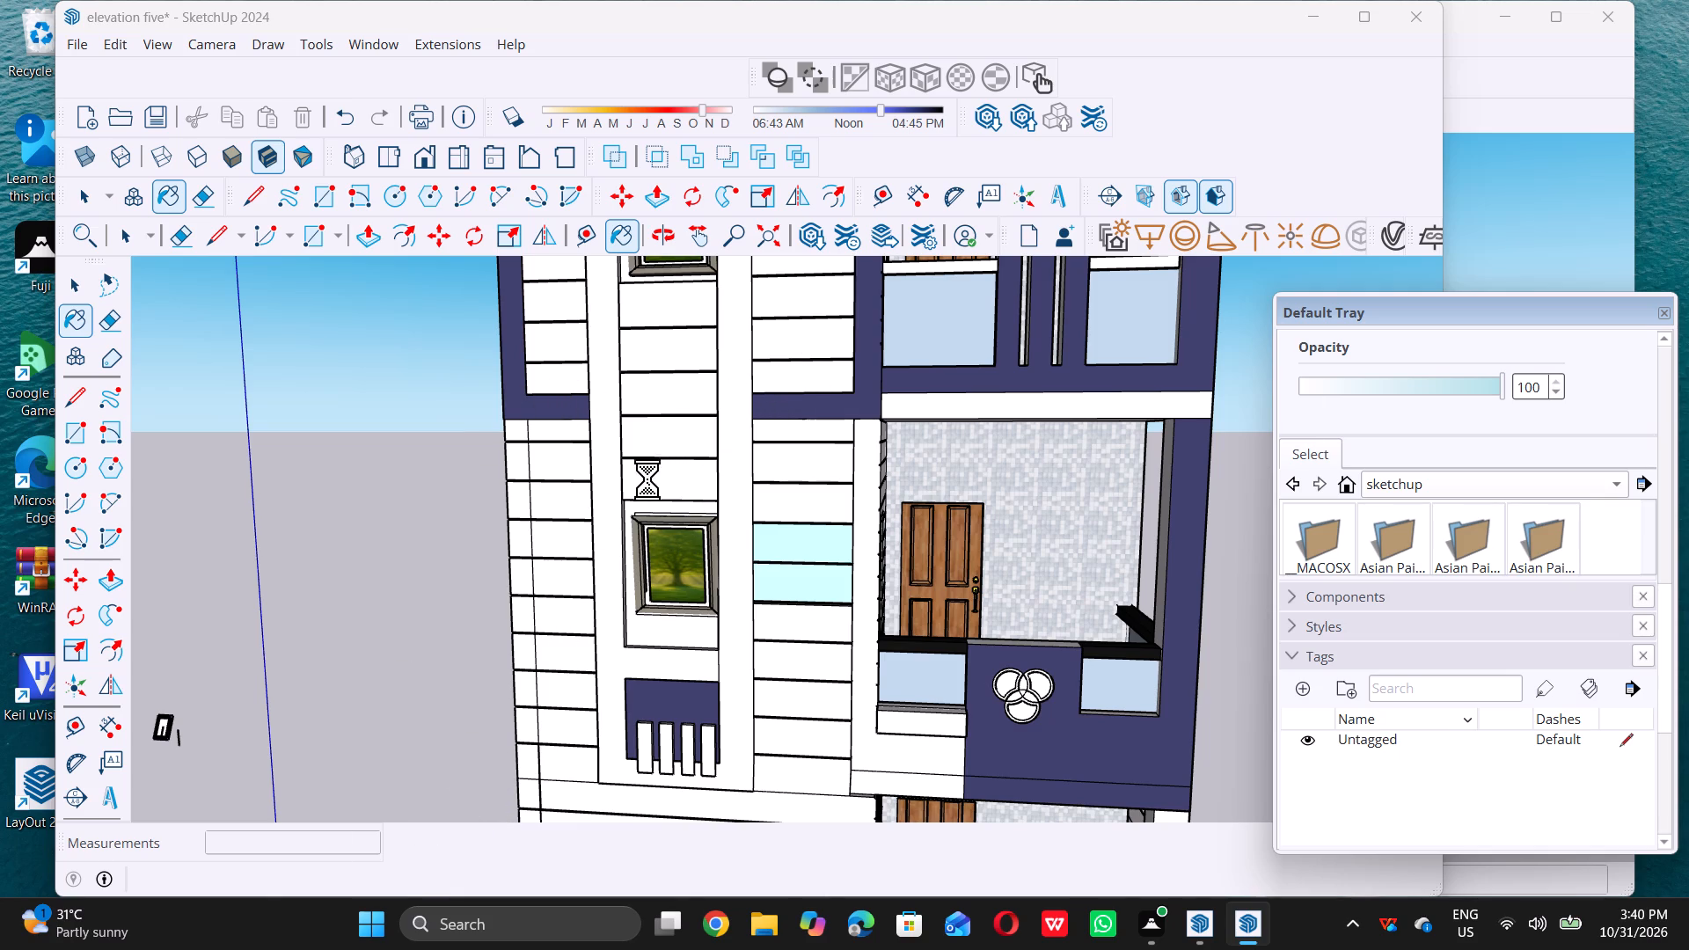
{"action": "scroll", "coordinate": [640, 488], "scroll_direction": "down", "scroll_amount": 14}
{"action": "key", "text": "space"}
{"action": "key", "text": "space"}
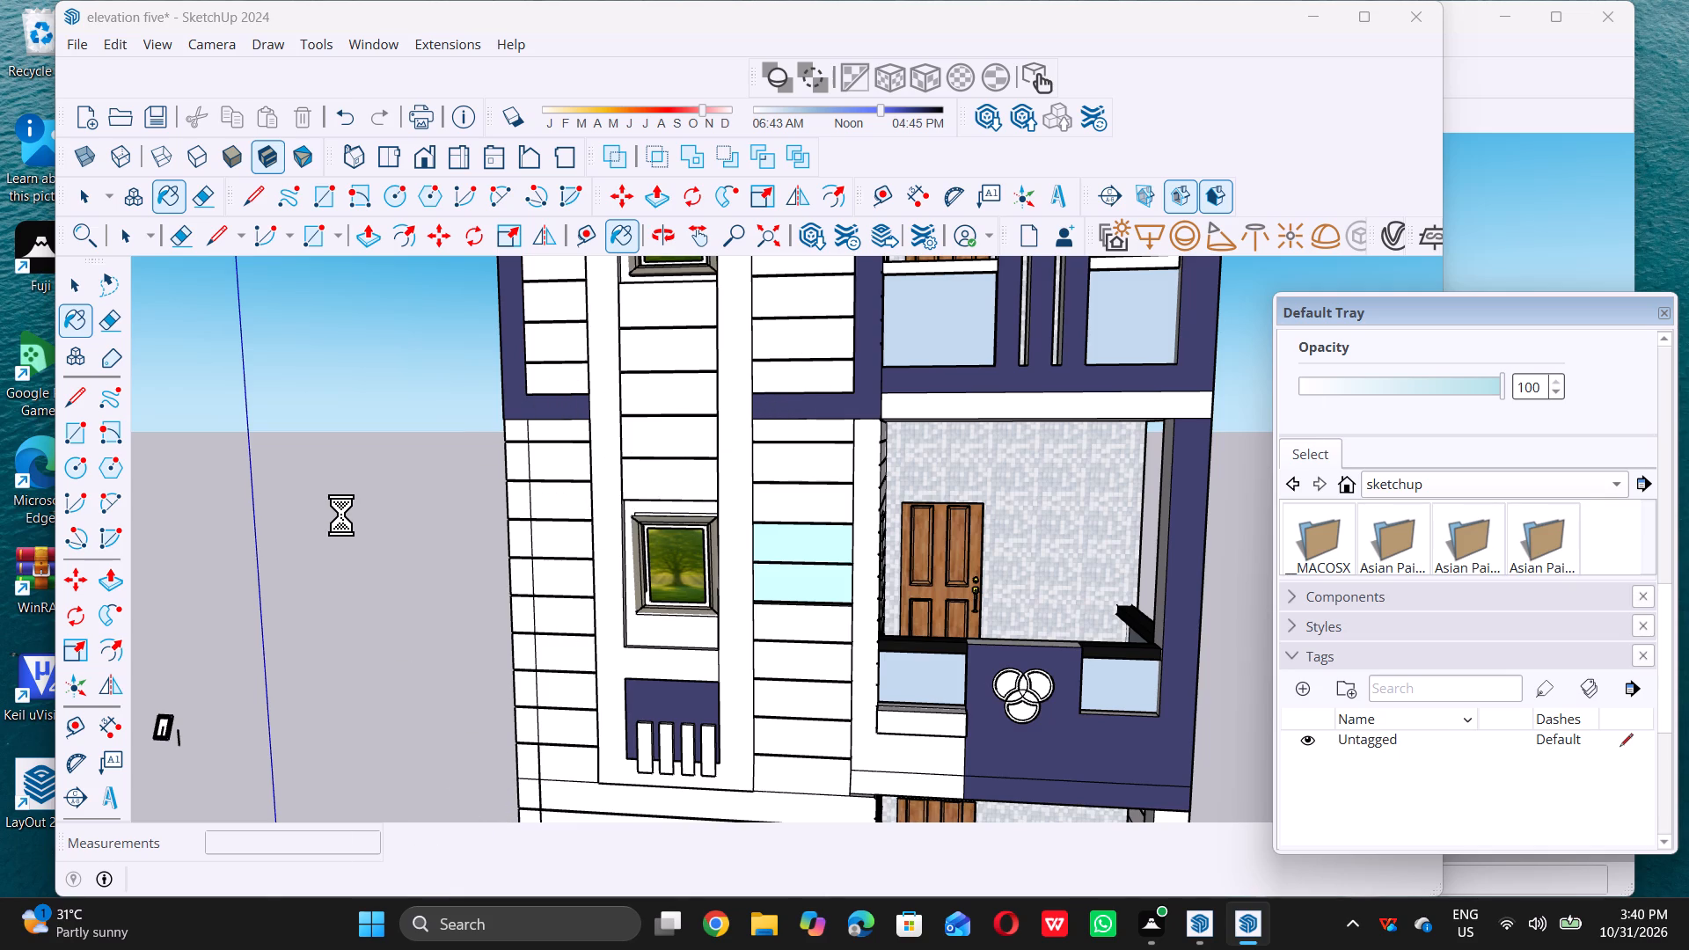
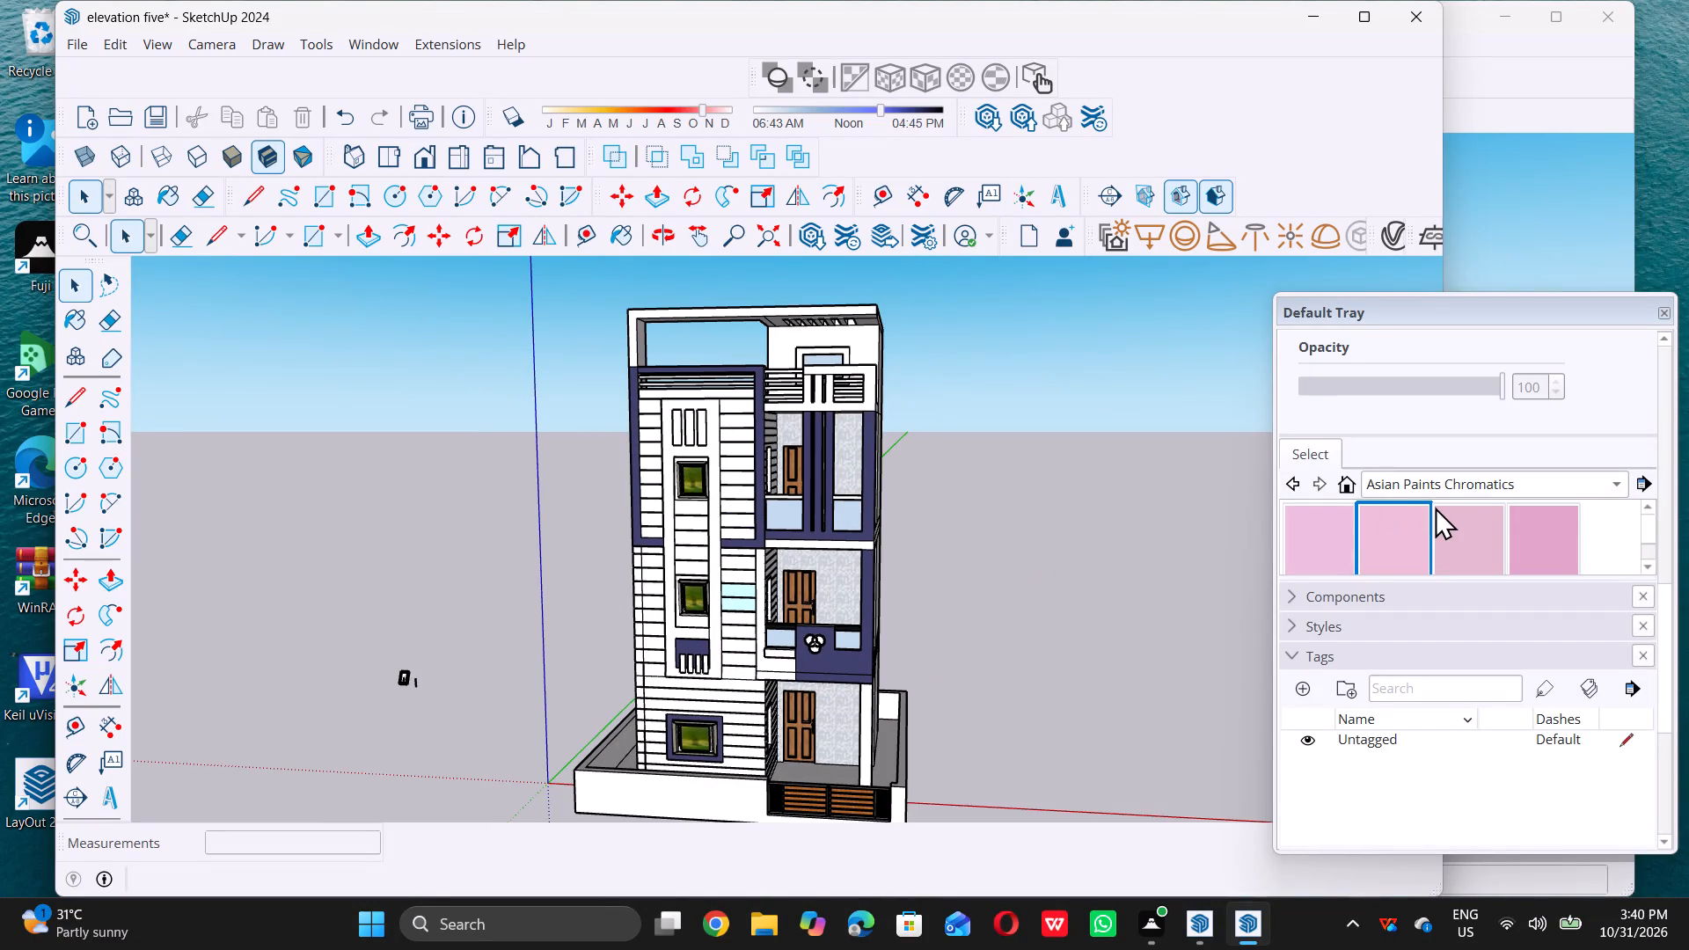
Choose a light purple swatch from Asian Paints Chromatics and paint the white cladding strip just above the pale cyan strip beside the middle-floor window.
{"action": "scroll", "coordinate": [1454, 519], "scroll_direction": "down", "scroll_amount": 3}
{"action": "scroll", "coordinate": [1454, 519], "scroll_direction": "up", "scroll_amount": 2}
{"action": "scroll", "coordinate": [1454, 519], "scroll_direction": "down", "scroll_amount": 1}
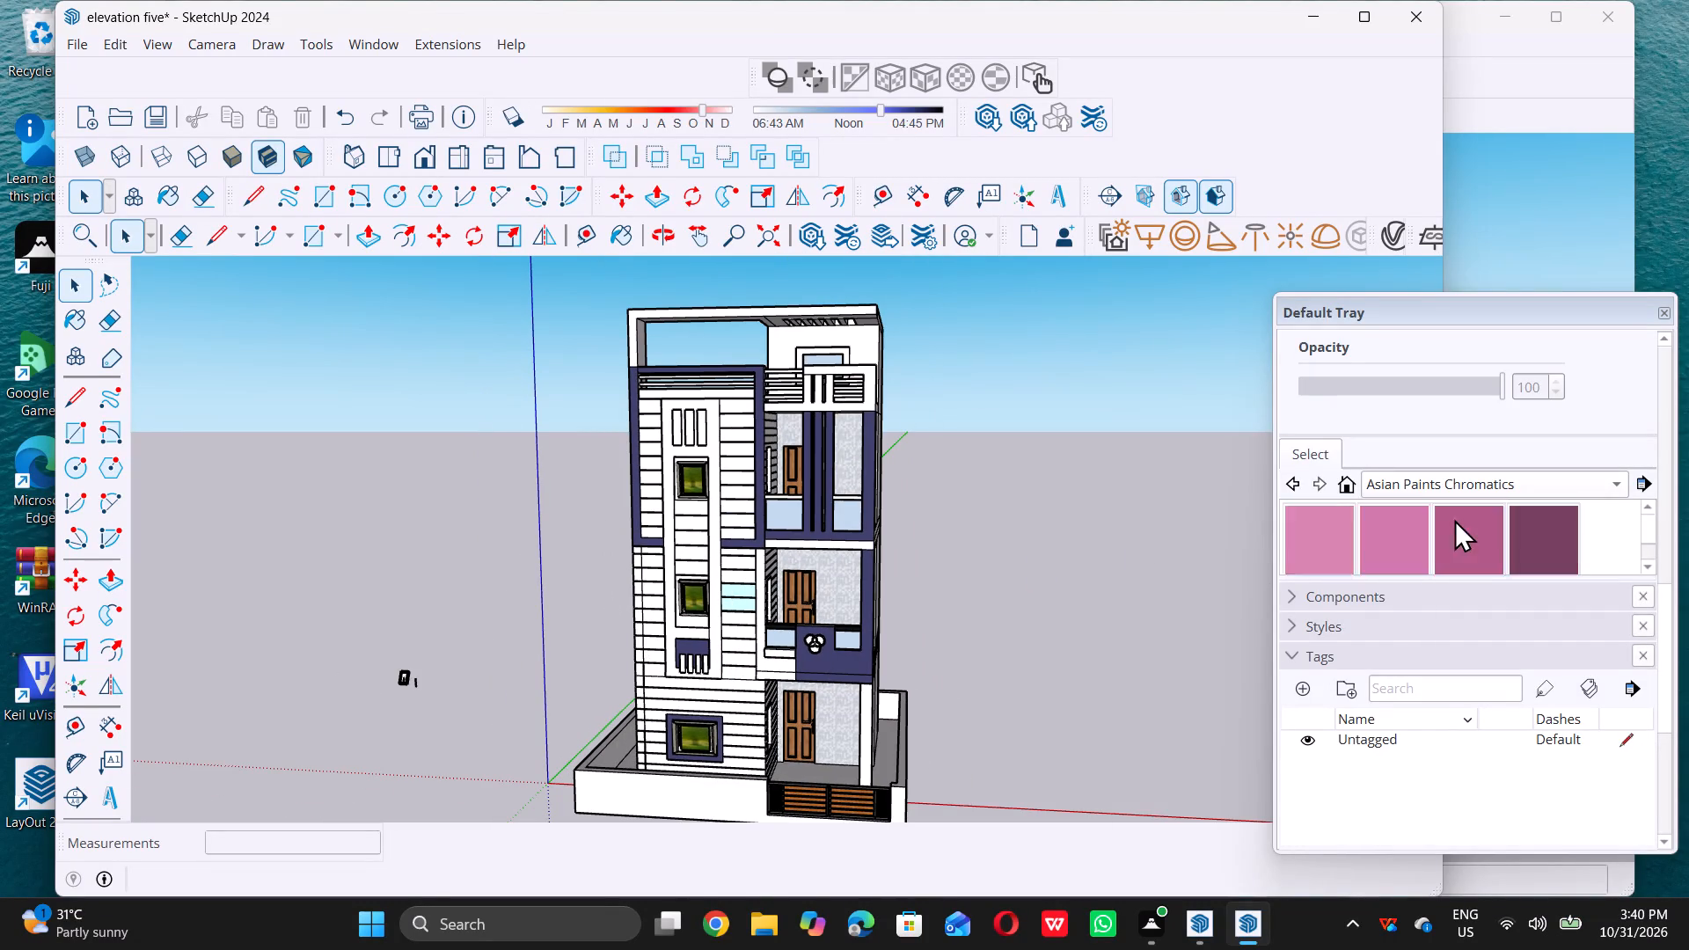
{"action": "scroll", "coordinate": [1454, 519], "scroll_direction": "down", "scroll_amount": 11}
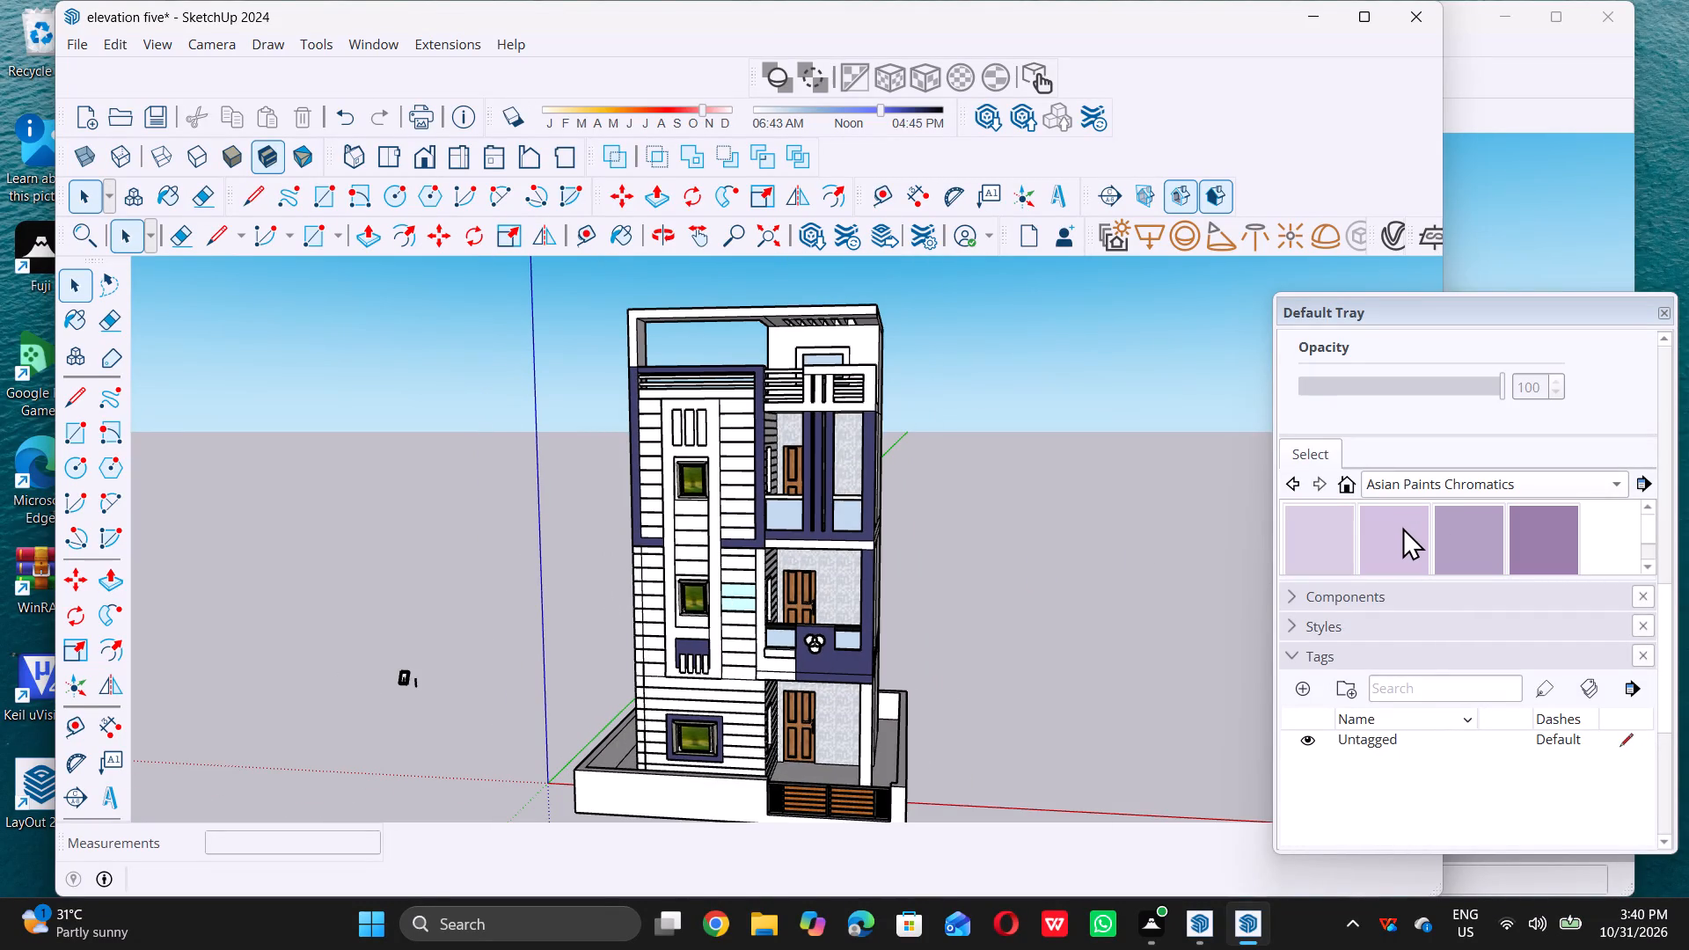
{"action": "scroll", "coordinate": [1403, 527], "scroll_direction": "down", "scroll_amount": 1}
{"action": "scroll", "coordinate": [1403, 527], "scroll_direction": "up", "scroll_amount": 2}
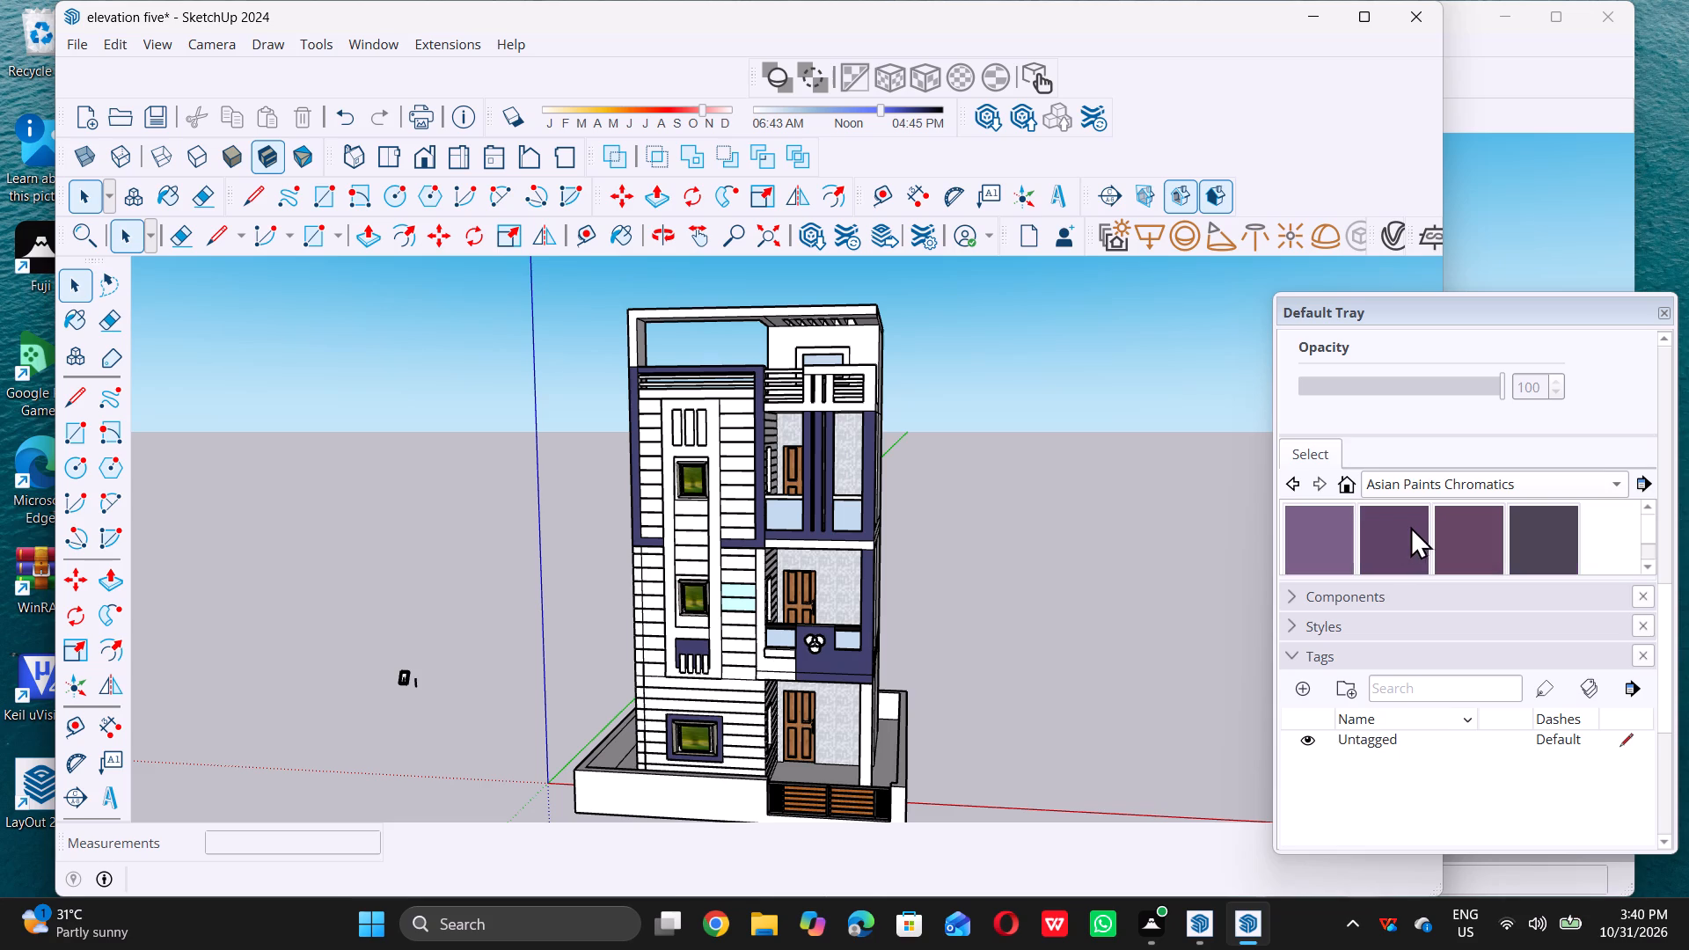
{"action": "scroll", "coordinate": [1412, 526], "scroll_direction": "up", "scroll_amount": 11}
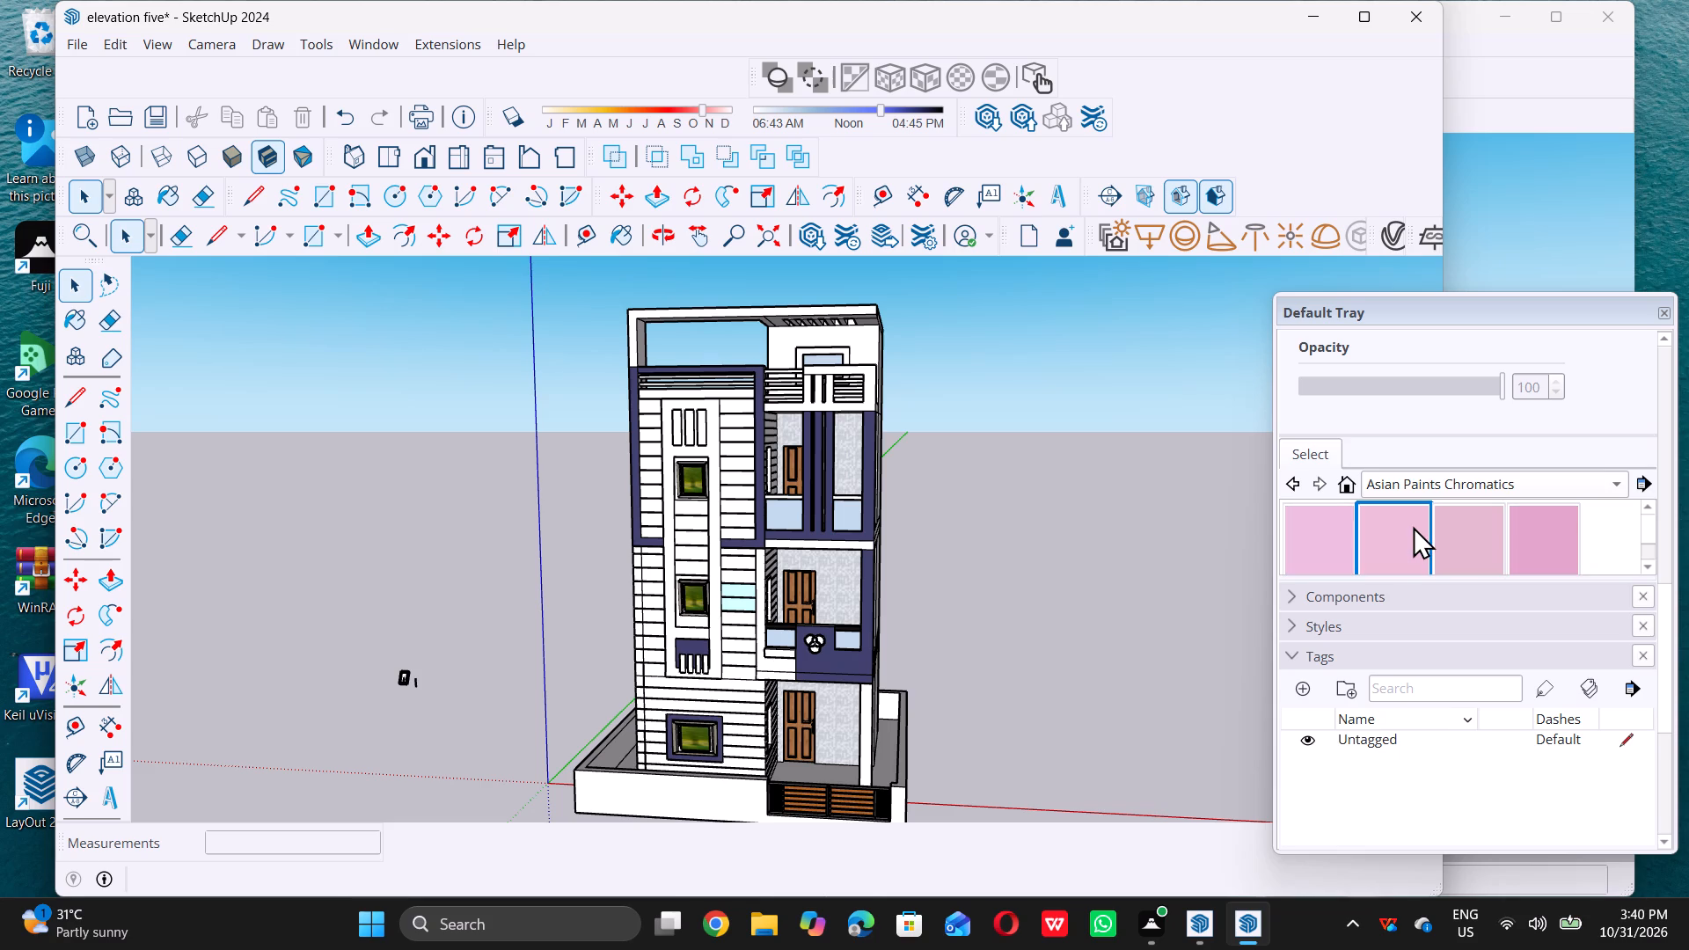
{"action": "scroll", "coordinate": [1413, 526], "scroll_direction": "down", "scroll_amount": 4}
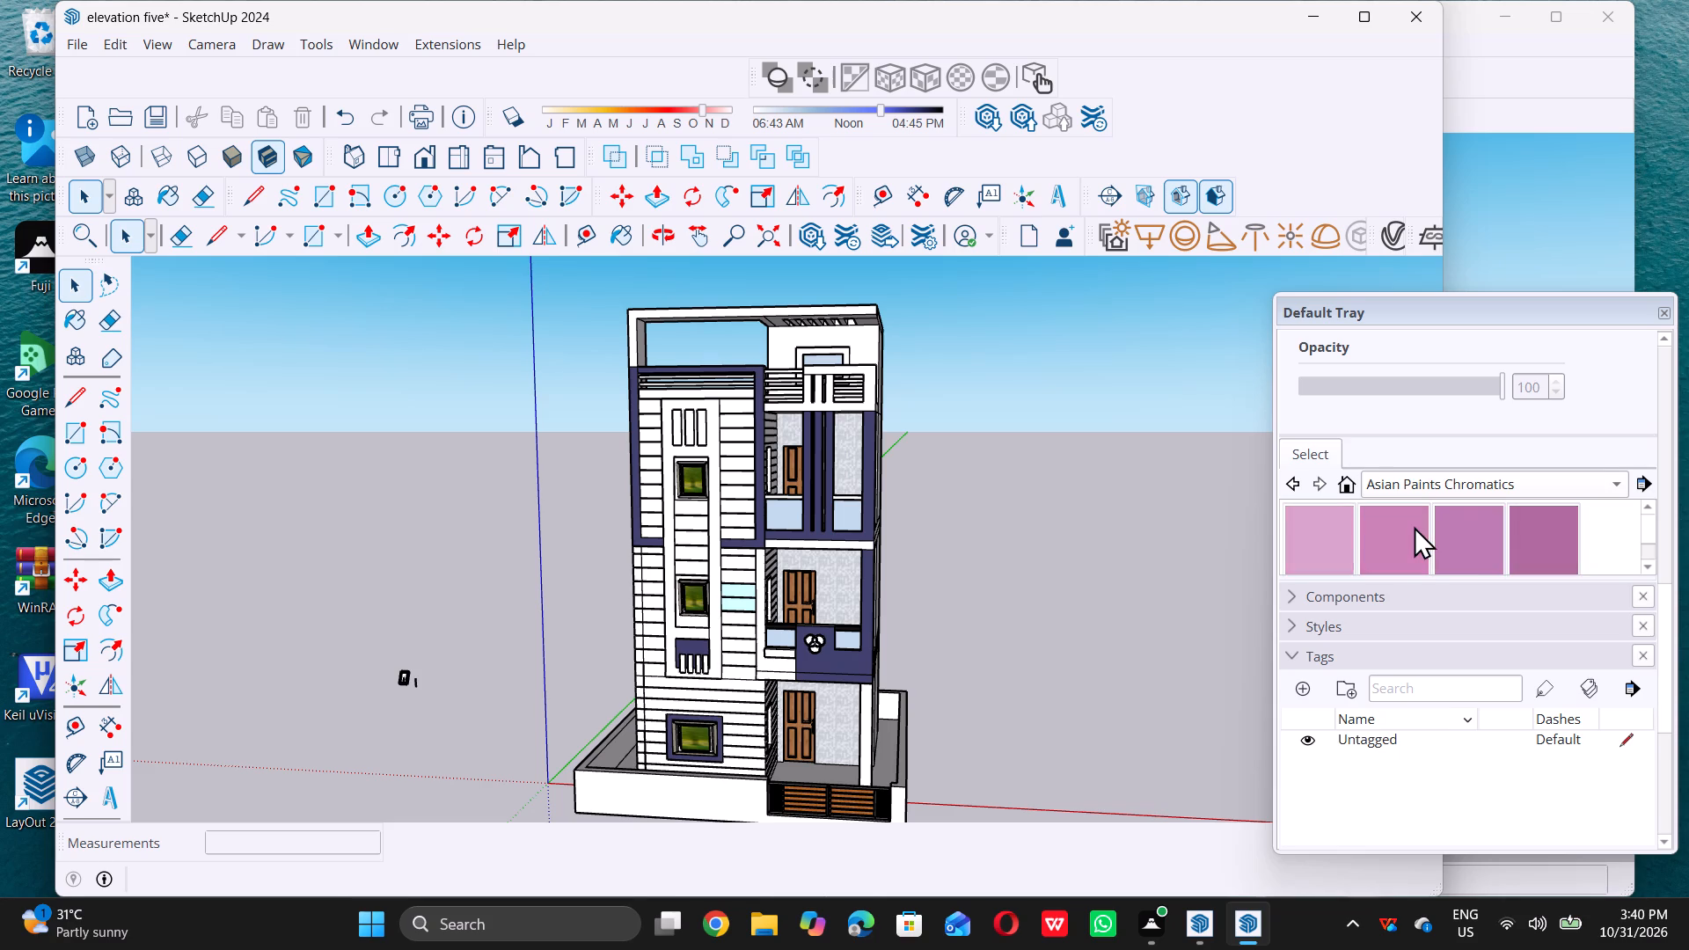
{"action": "scroll", "coordinate": [1414, 526], "scroll_direction": "down", "scroll_amount": 4}
{"action": "scroll", "coordinate": [1415, 526], "scroll_direction": "up", "scroll_amount": 1}
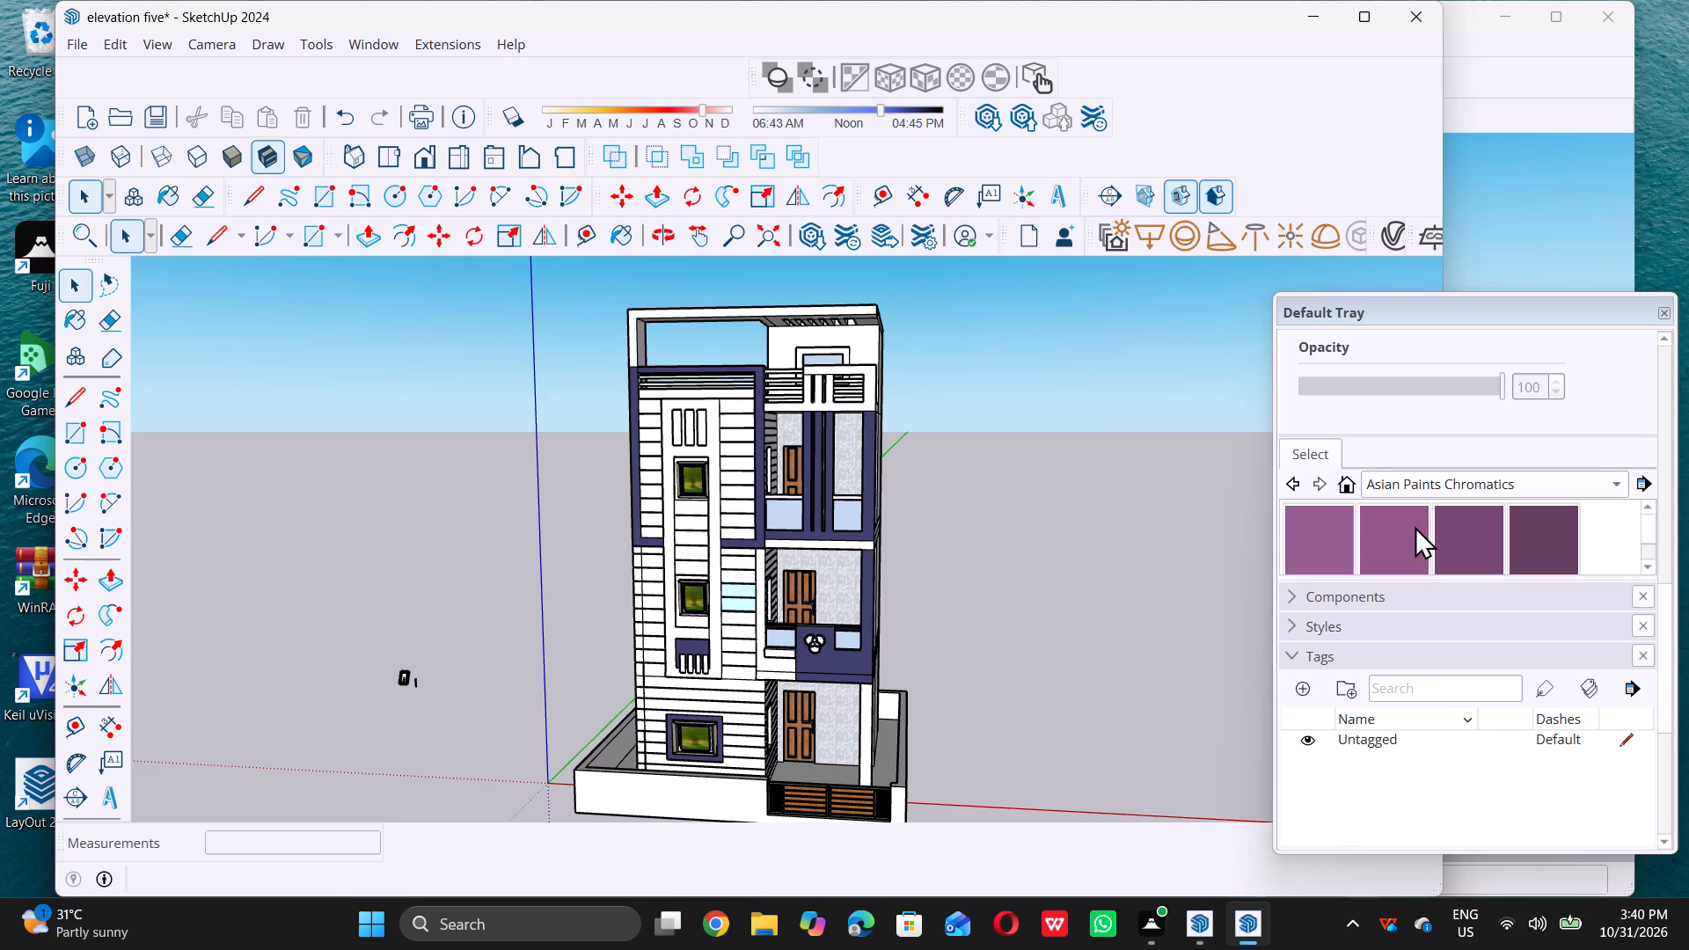
{"action": "scroll", "coordinate": [1410, 530], "scroll_direction": "down", "scroll_amount": 1}
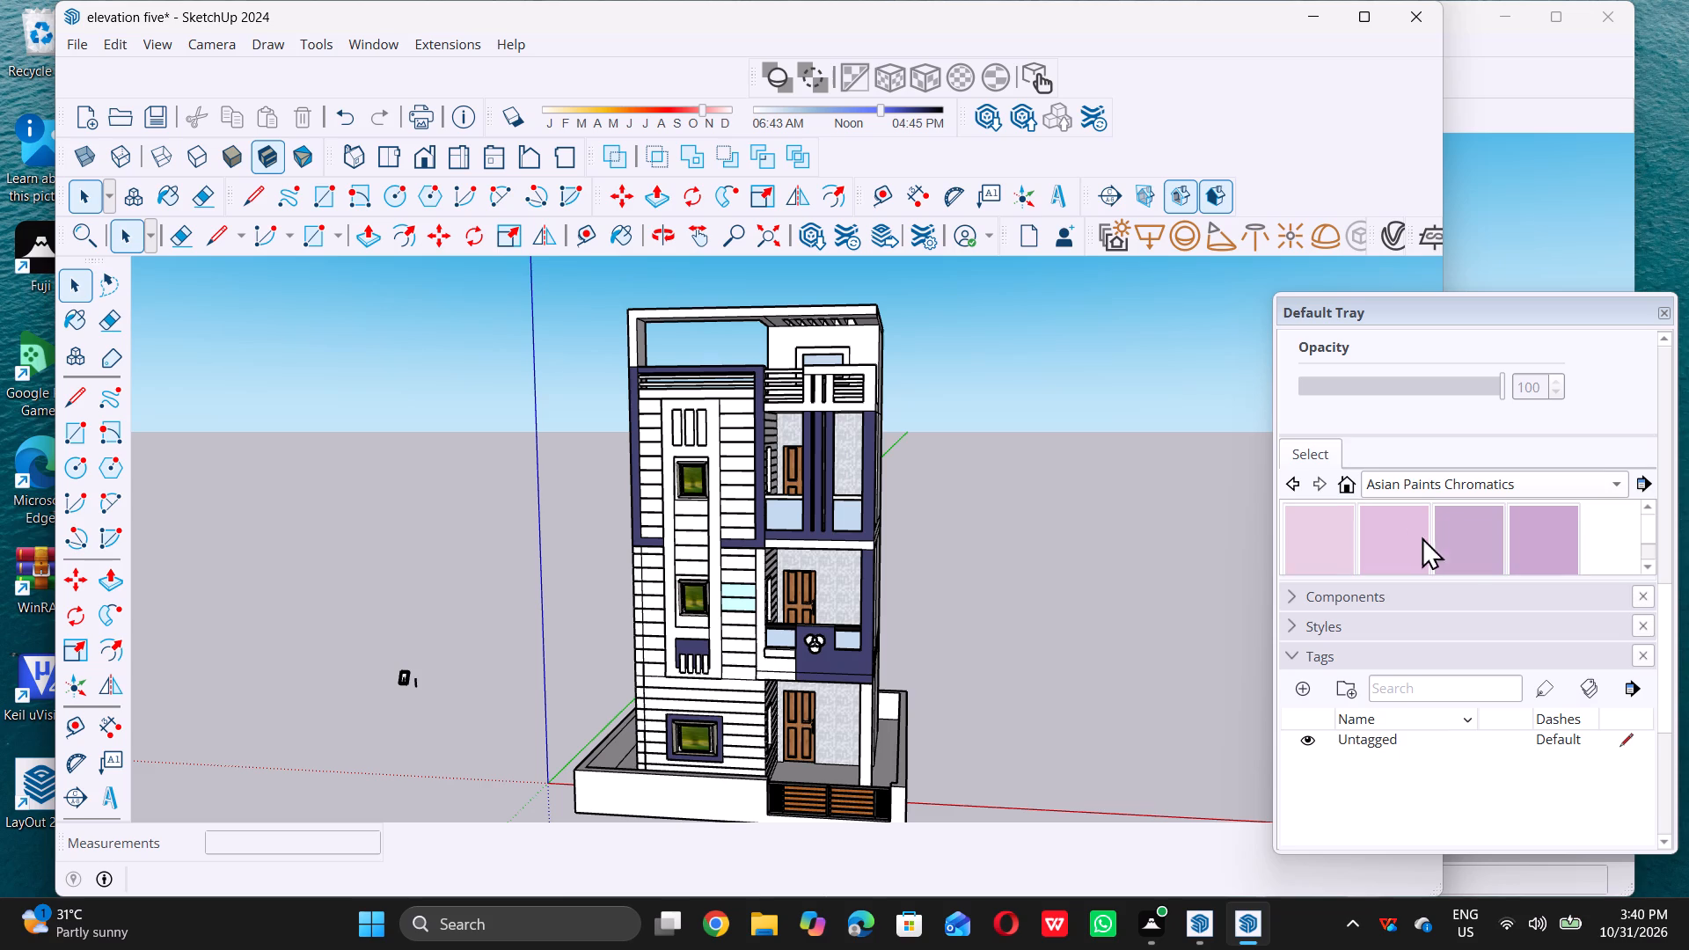
{"action": "left_click", "coordinate": [1473, 540]}
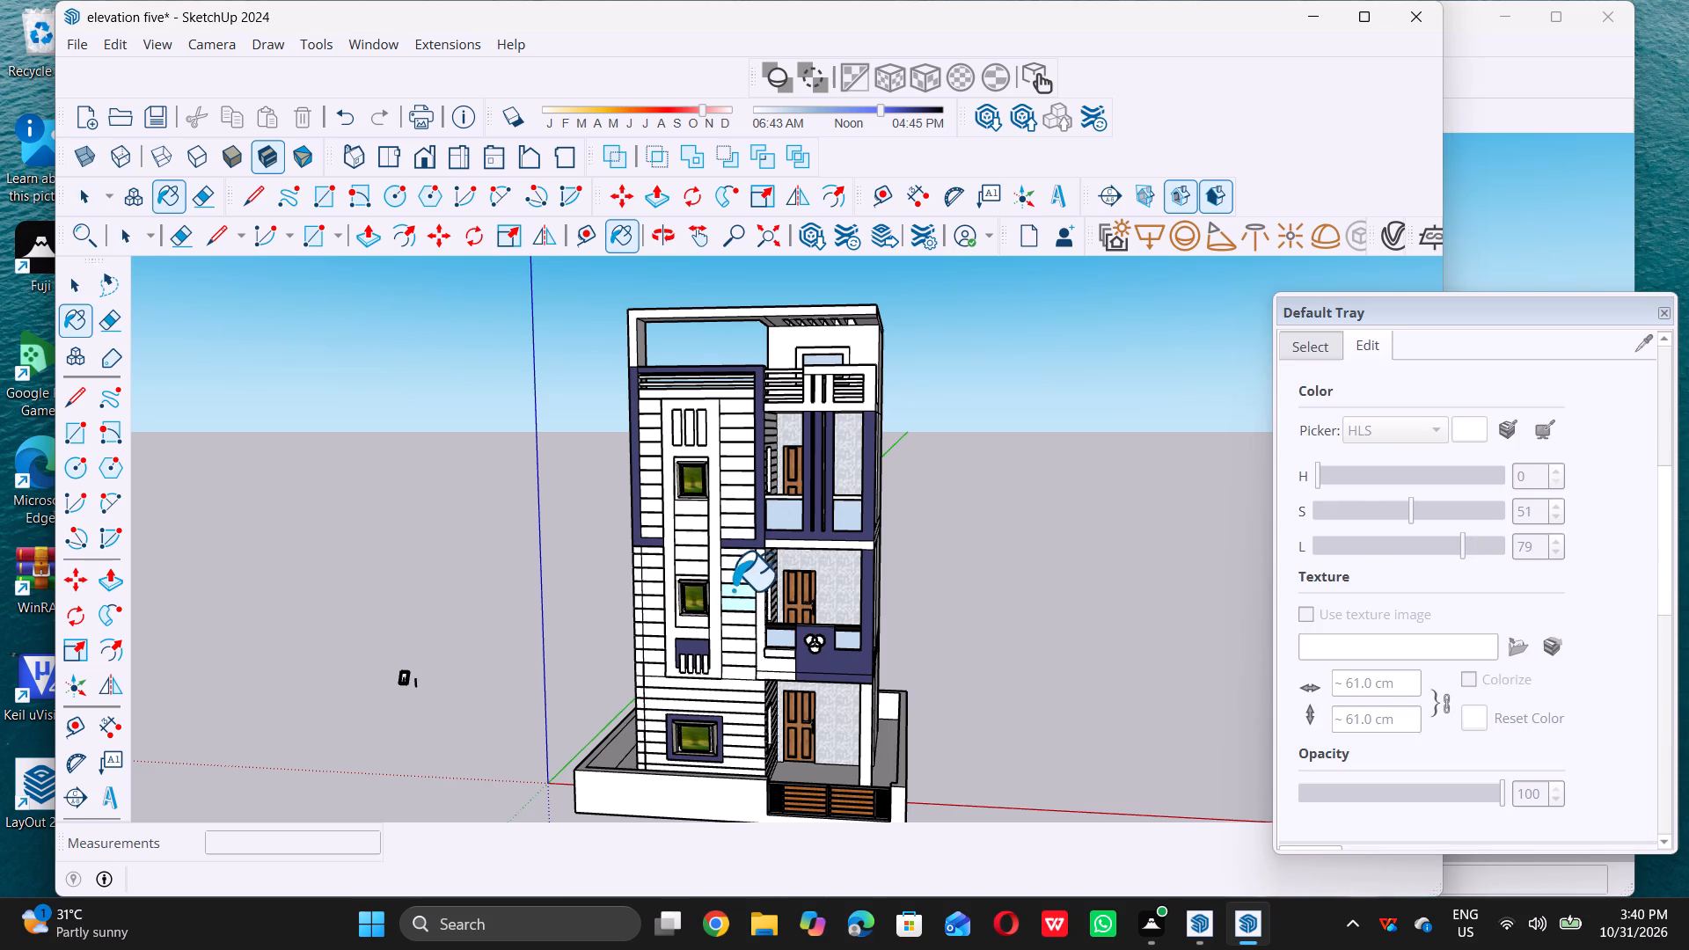
{"action": "double_click", "coordinate": [739, 590]}
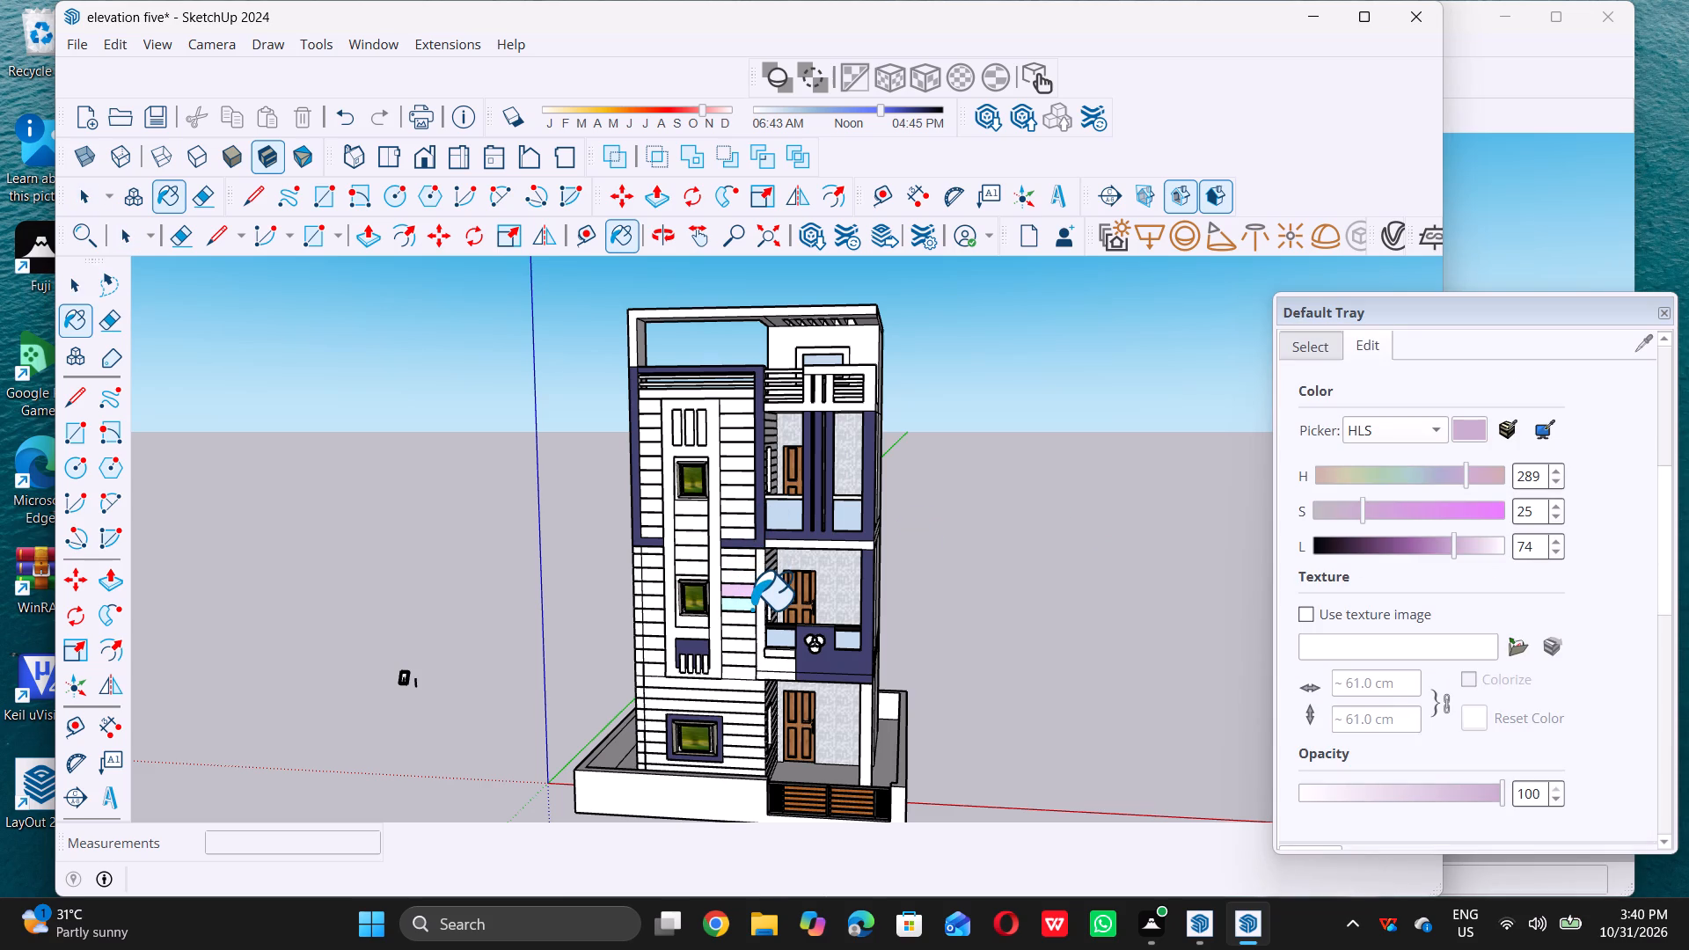
Set the purple material's hue to 188 and paint the two cladding strips directly below the first one with it.
{"action": "double_click", "coordinate": [1414, 477]}
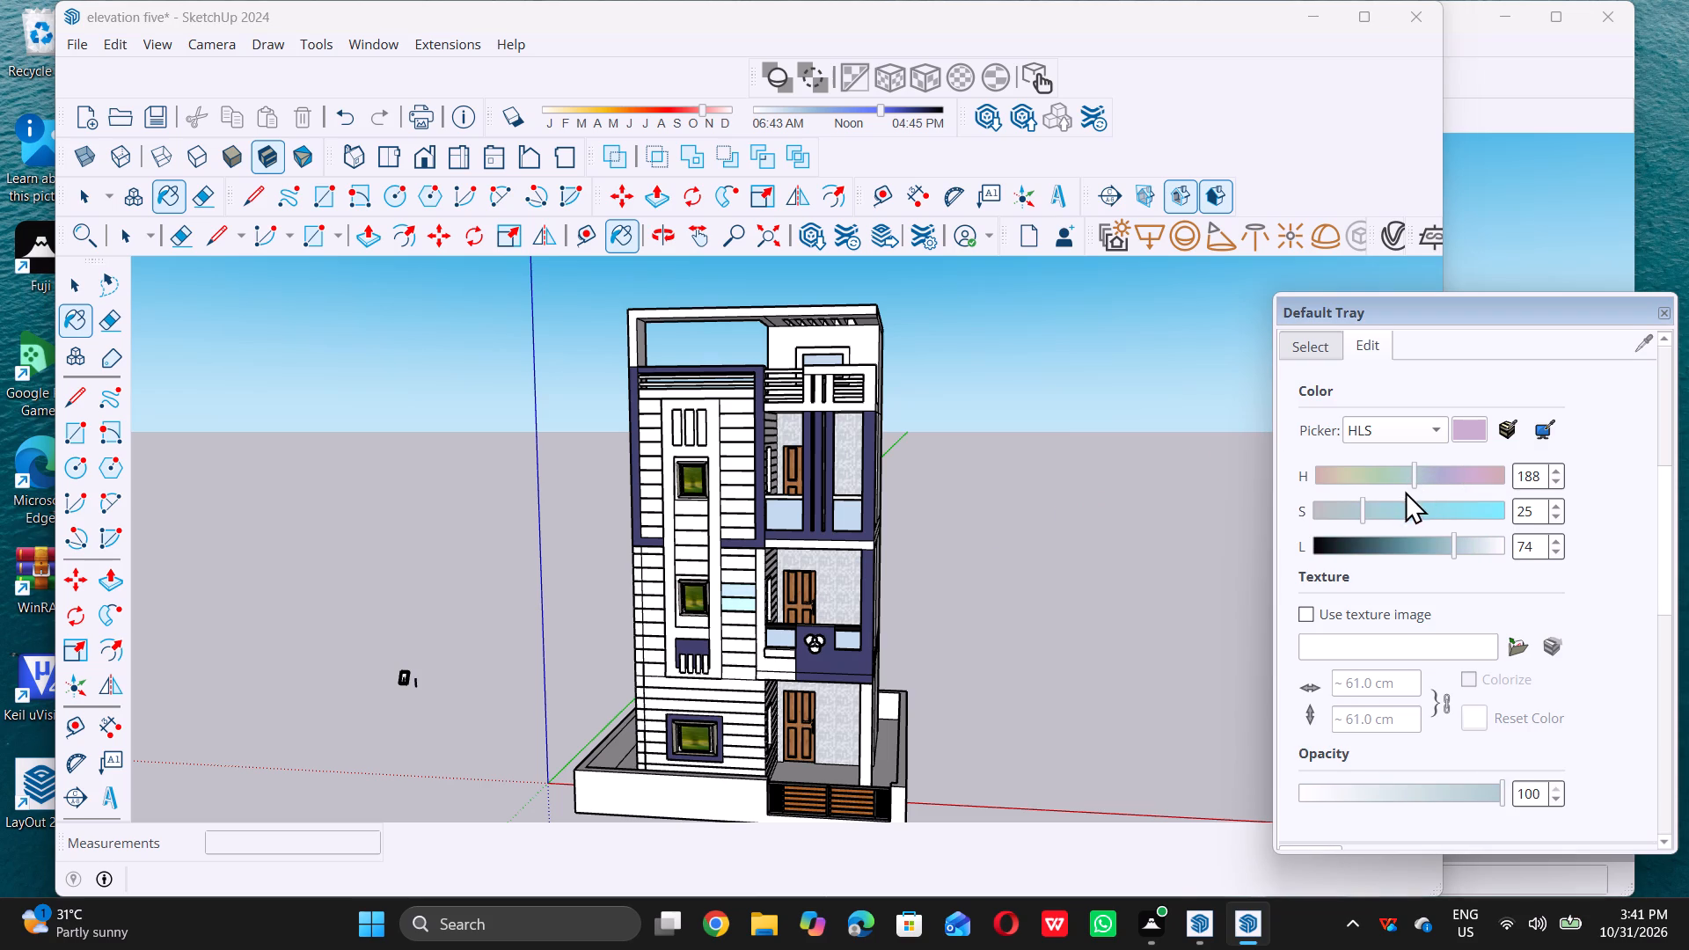
{"action": "scroll", "coordinate": [723, 669], "scroll_direction": "up", "scroll_amount": 5}
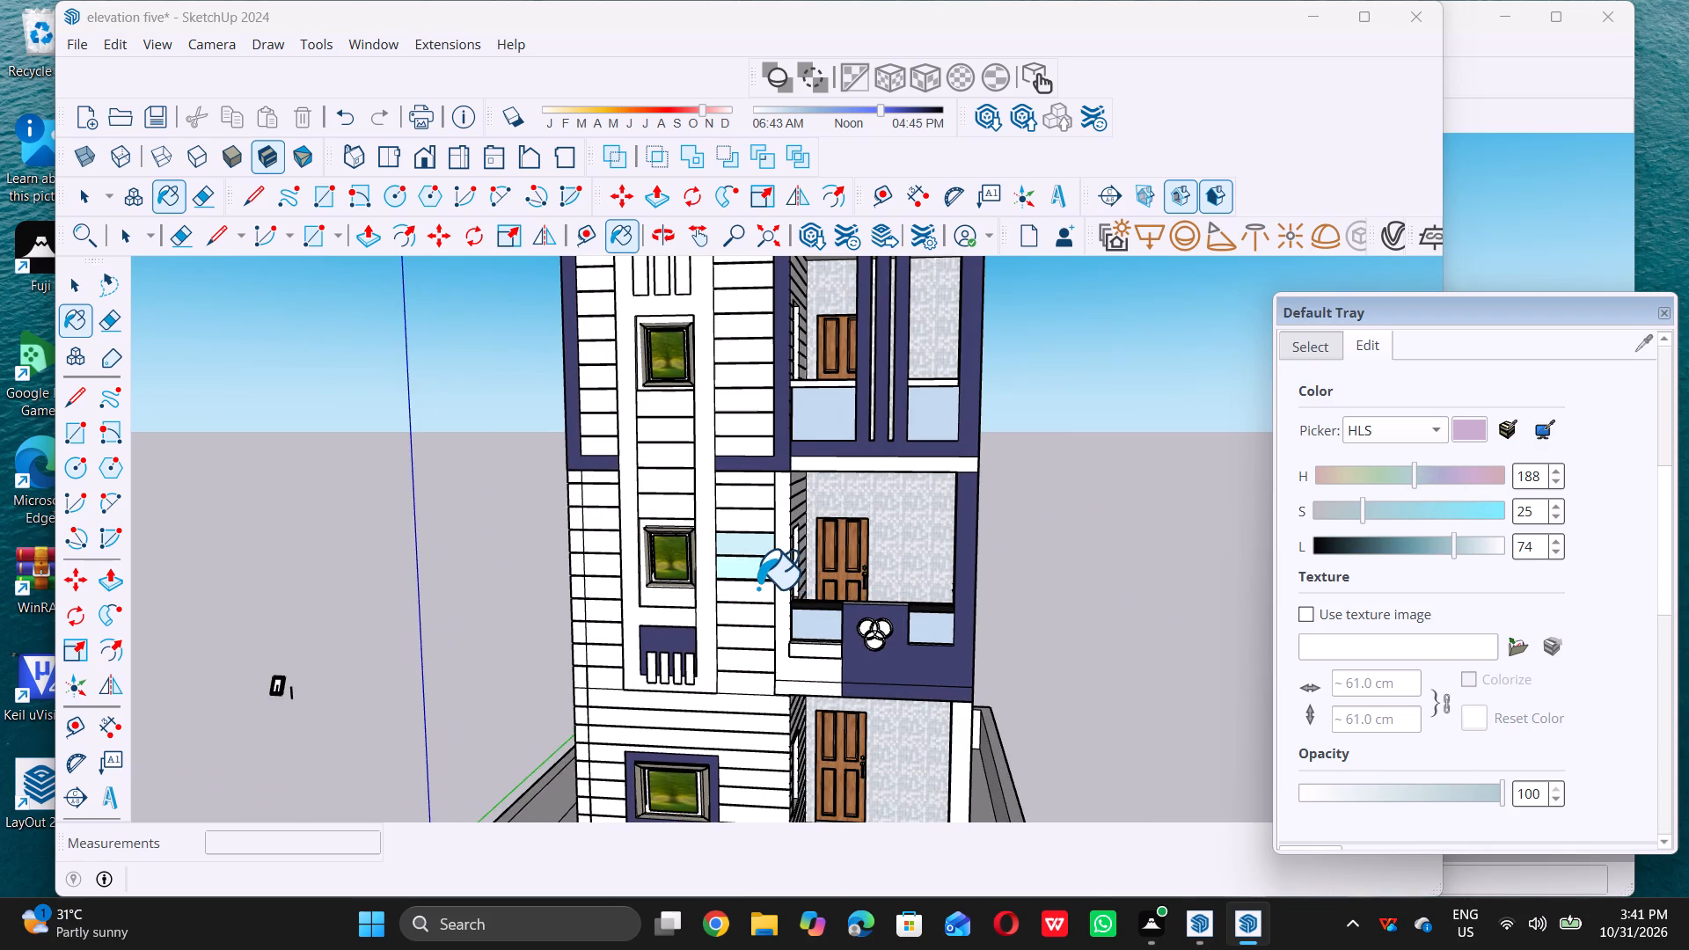
{"action": "scroll", "coordinate": [750, 590], "scroll_direction": "up", "scroll_amount": 9}
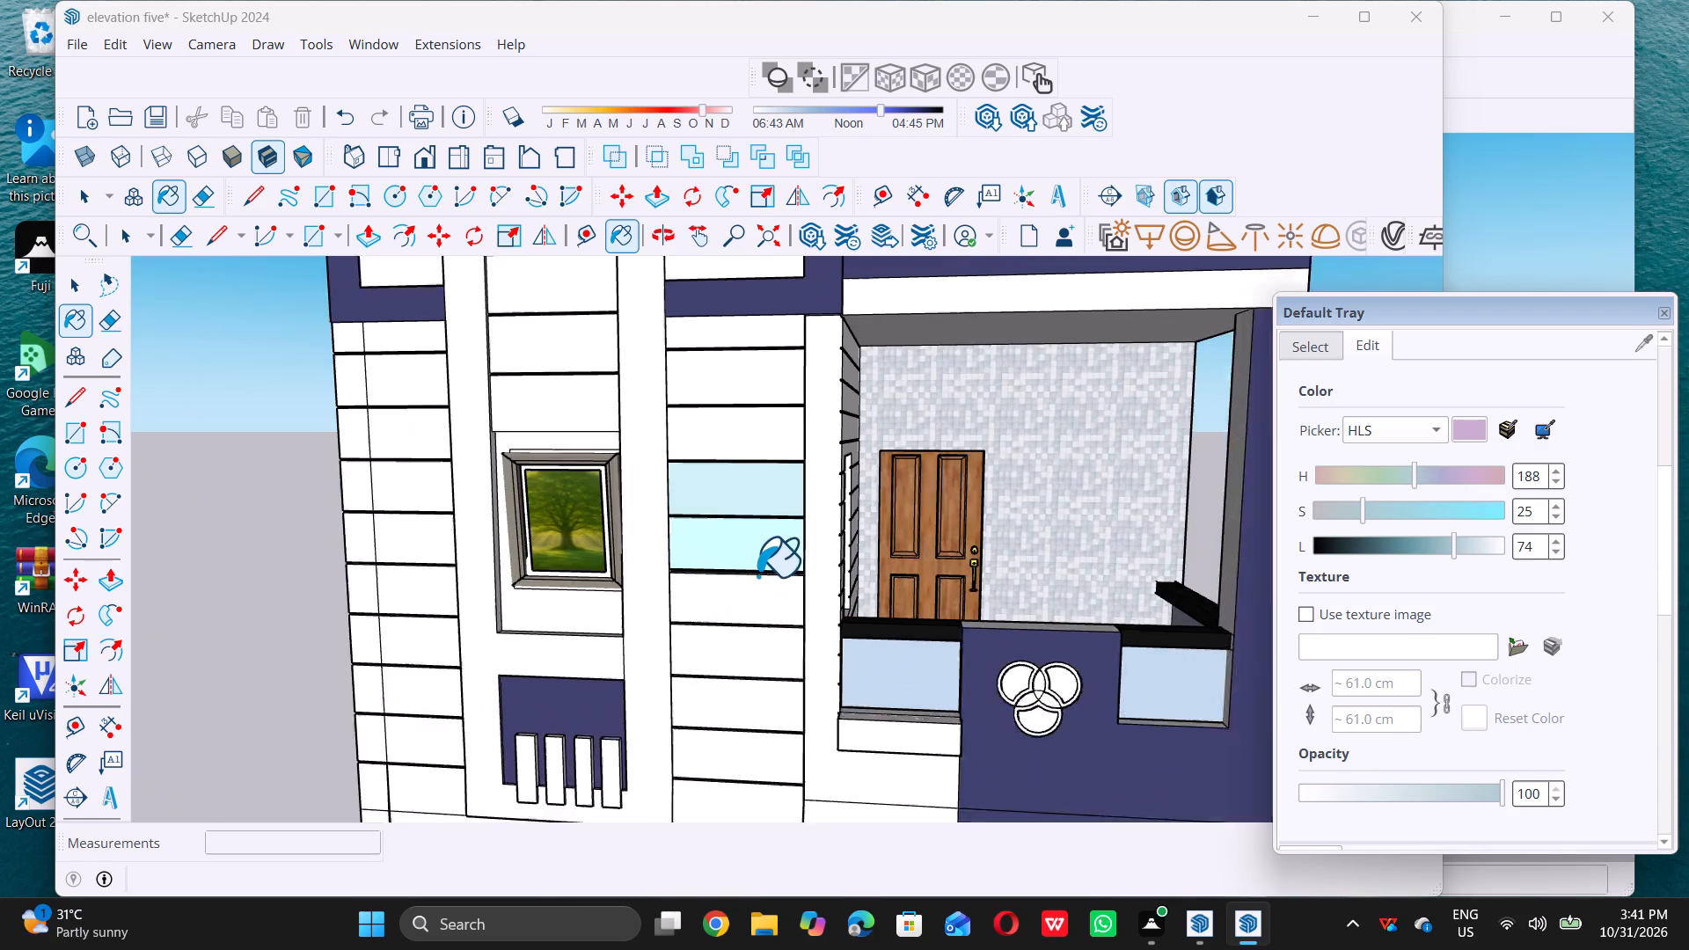
{"action": "left_click", "coordinate": [764, 545]}
{"action": "left_click", "coordinate": [738, 582]}
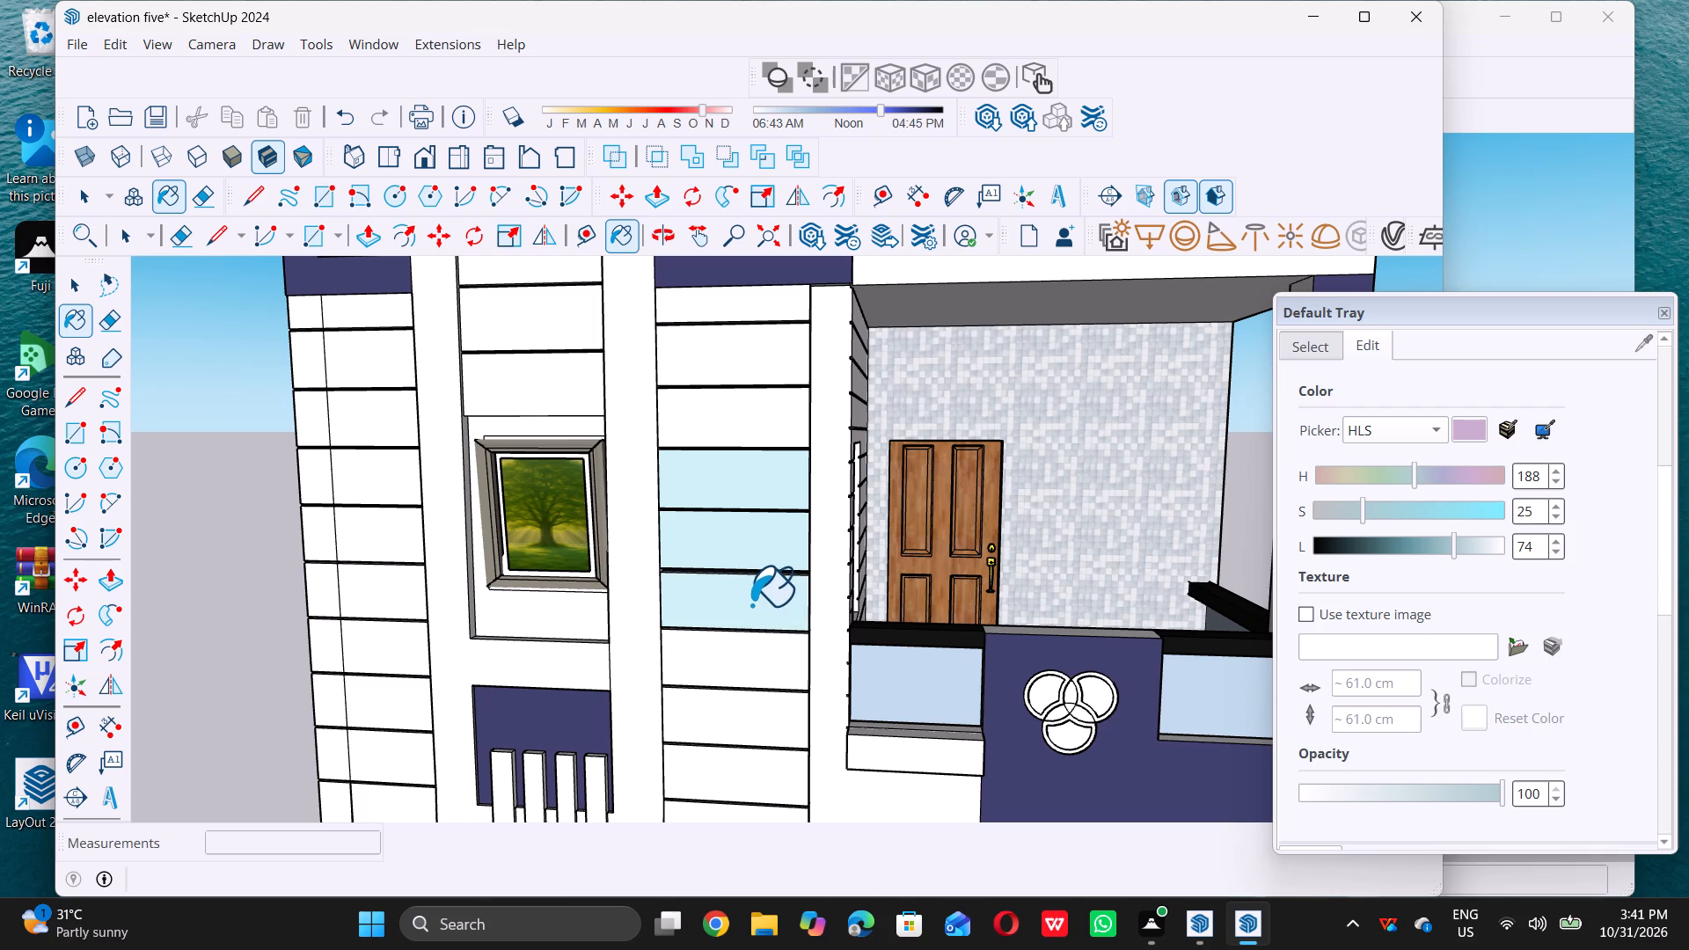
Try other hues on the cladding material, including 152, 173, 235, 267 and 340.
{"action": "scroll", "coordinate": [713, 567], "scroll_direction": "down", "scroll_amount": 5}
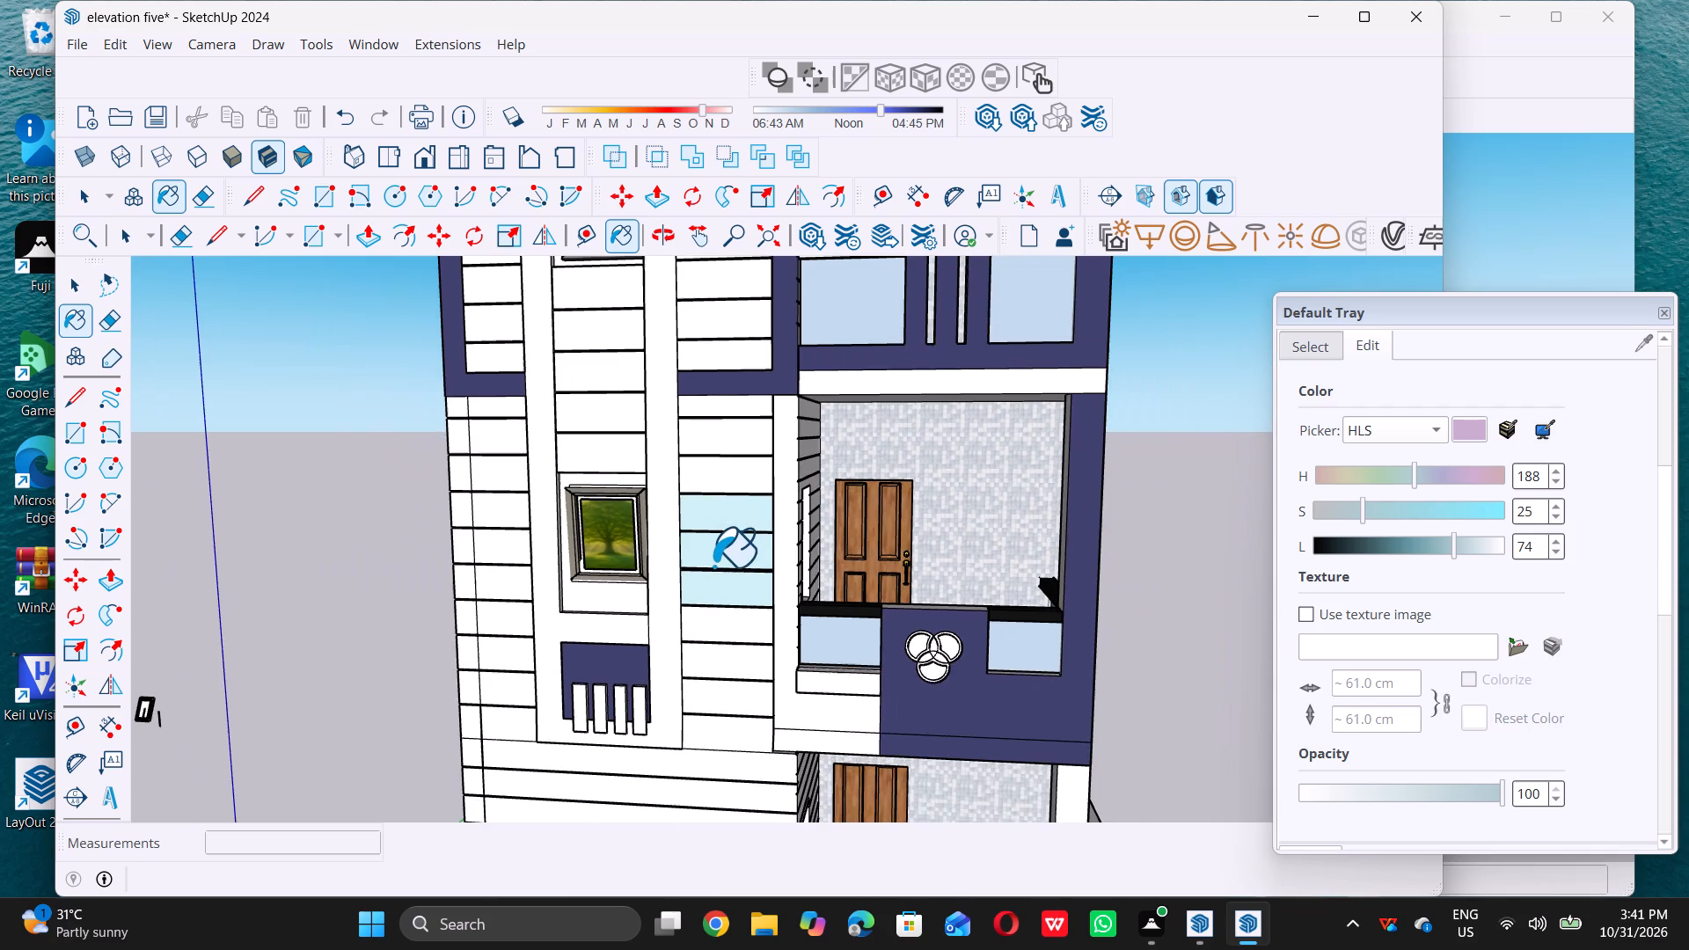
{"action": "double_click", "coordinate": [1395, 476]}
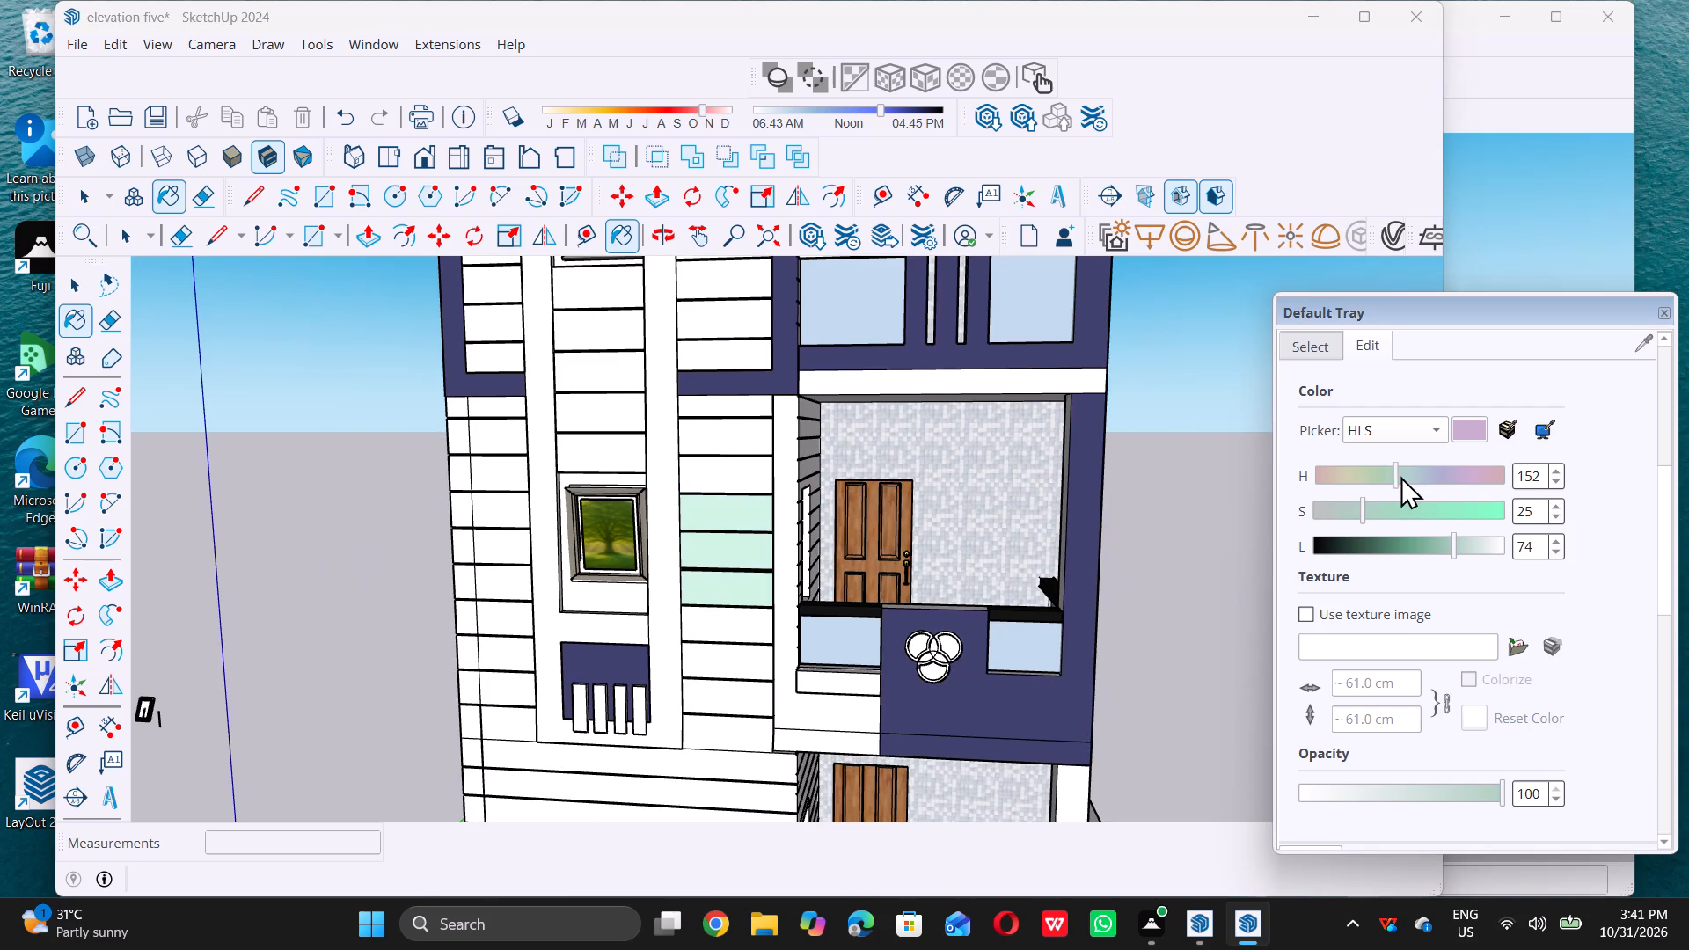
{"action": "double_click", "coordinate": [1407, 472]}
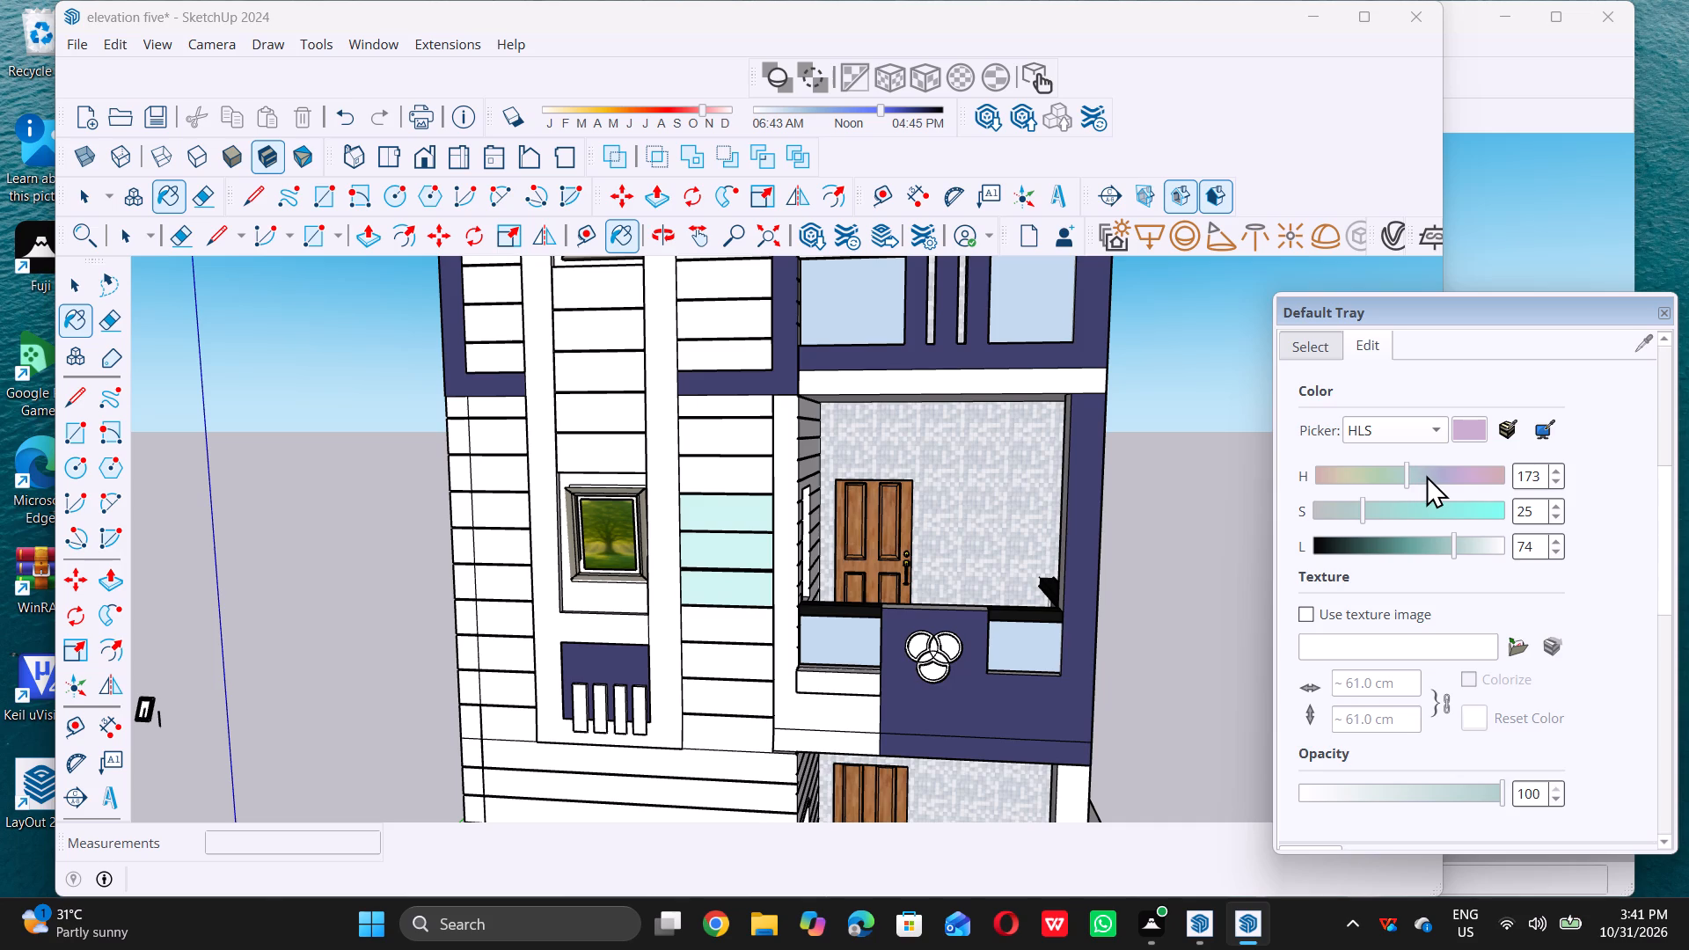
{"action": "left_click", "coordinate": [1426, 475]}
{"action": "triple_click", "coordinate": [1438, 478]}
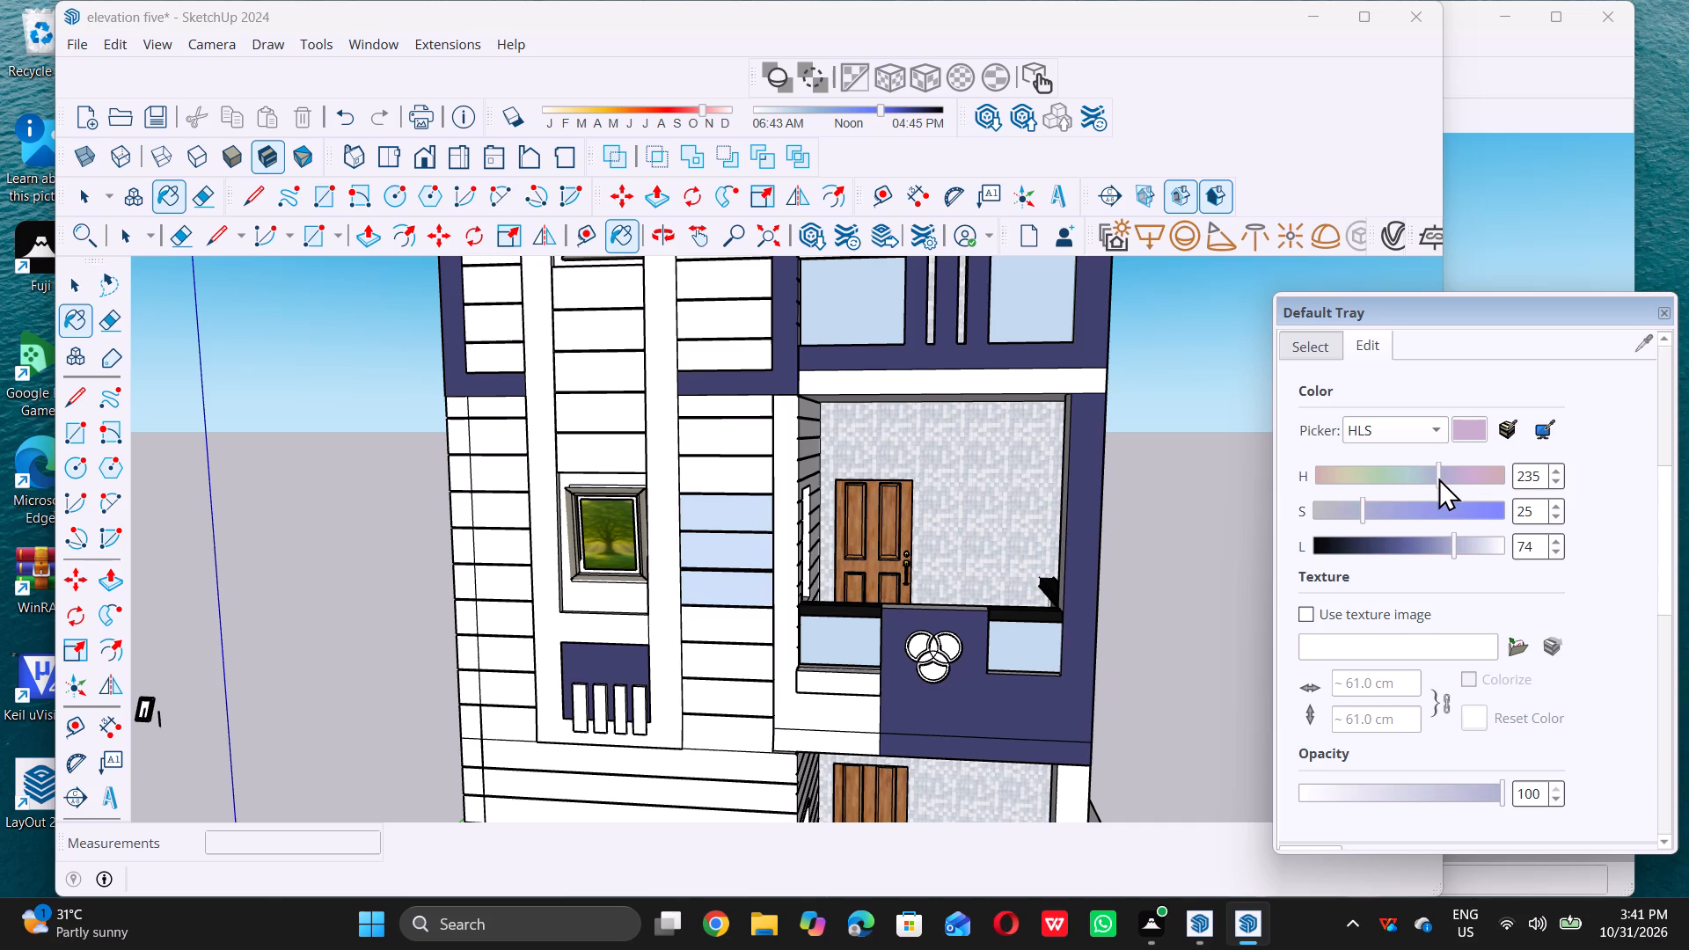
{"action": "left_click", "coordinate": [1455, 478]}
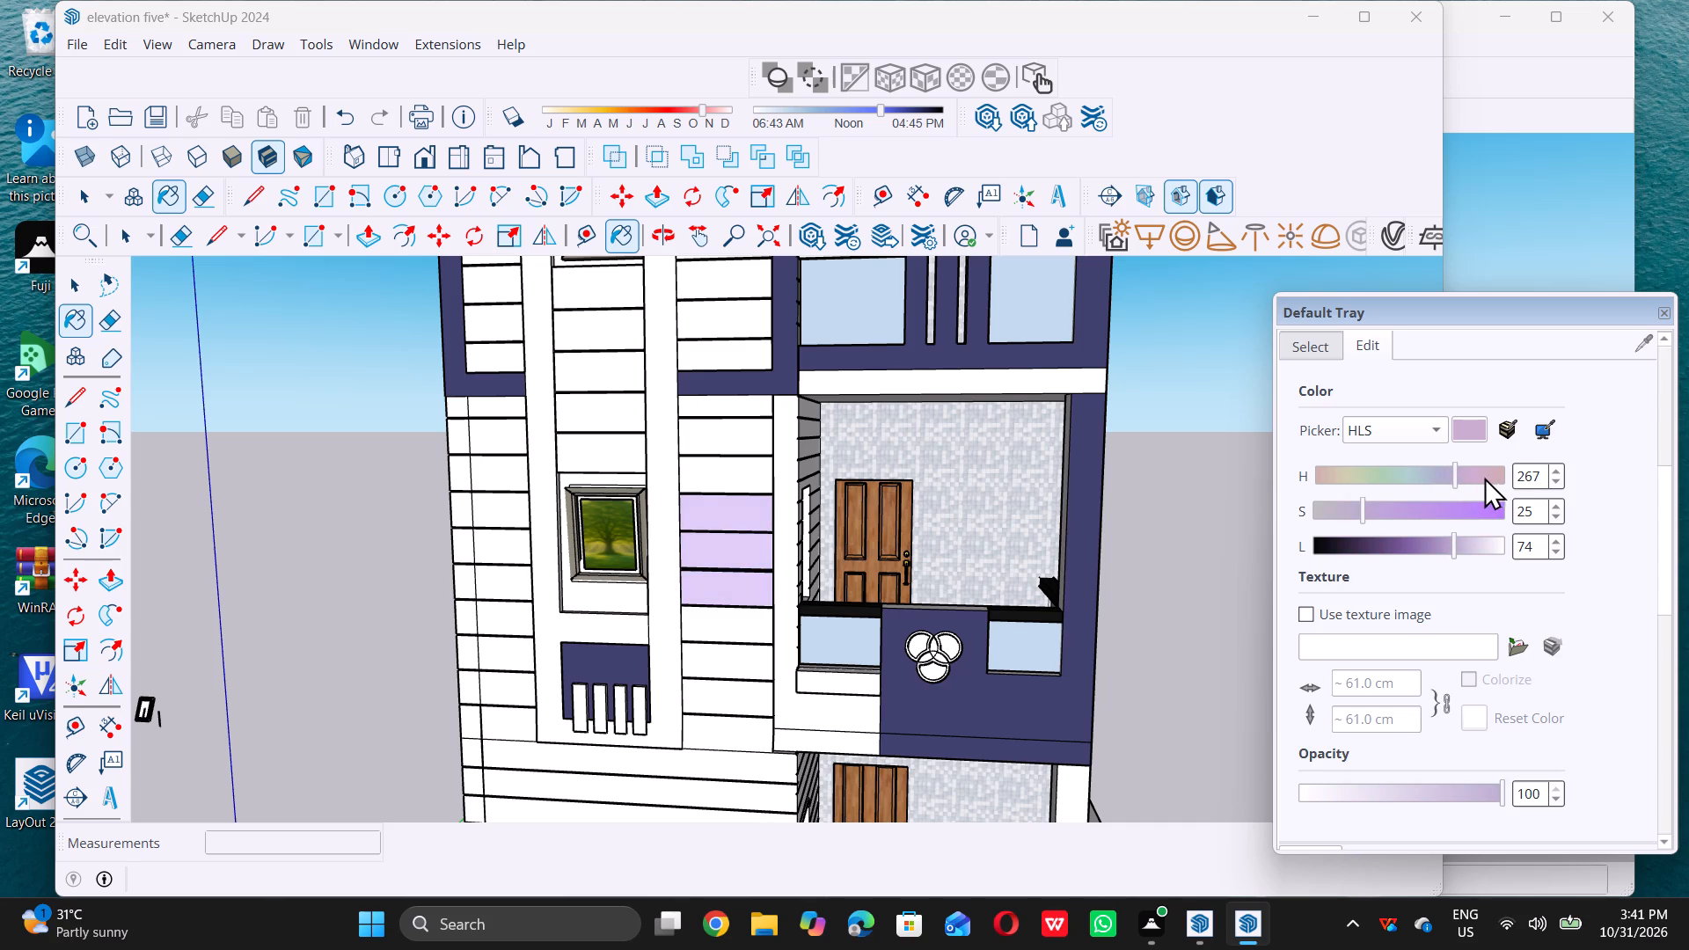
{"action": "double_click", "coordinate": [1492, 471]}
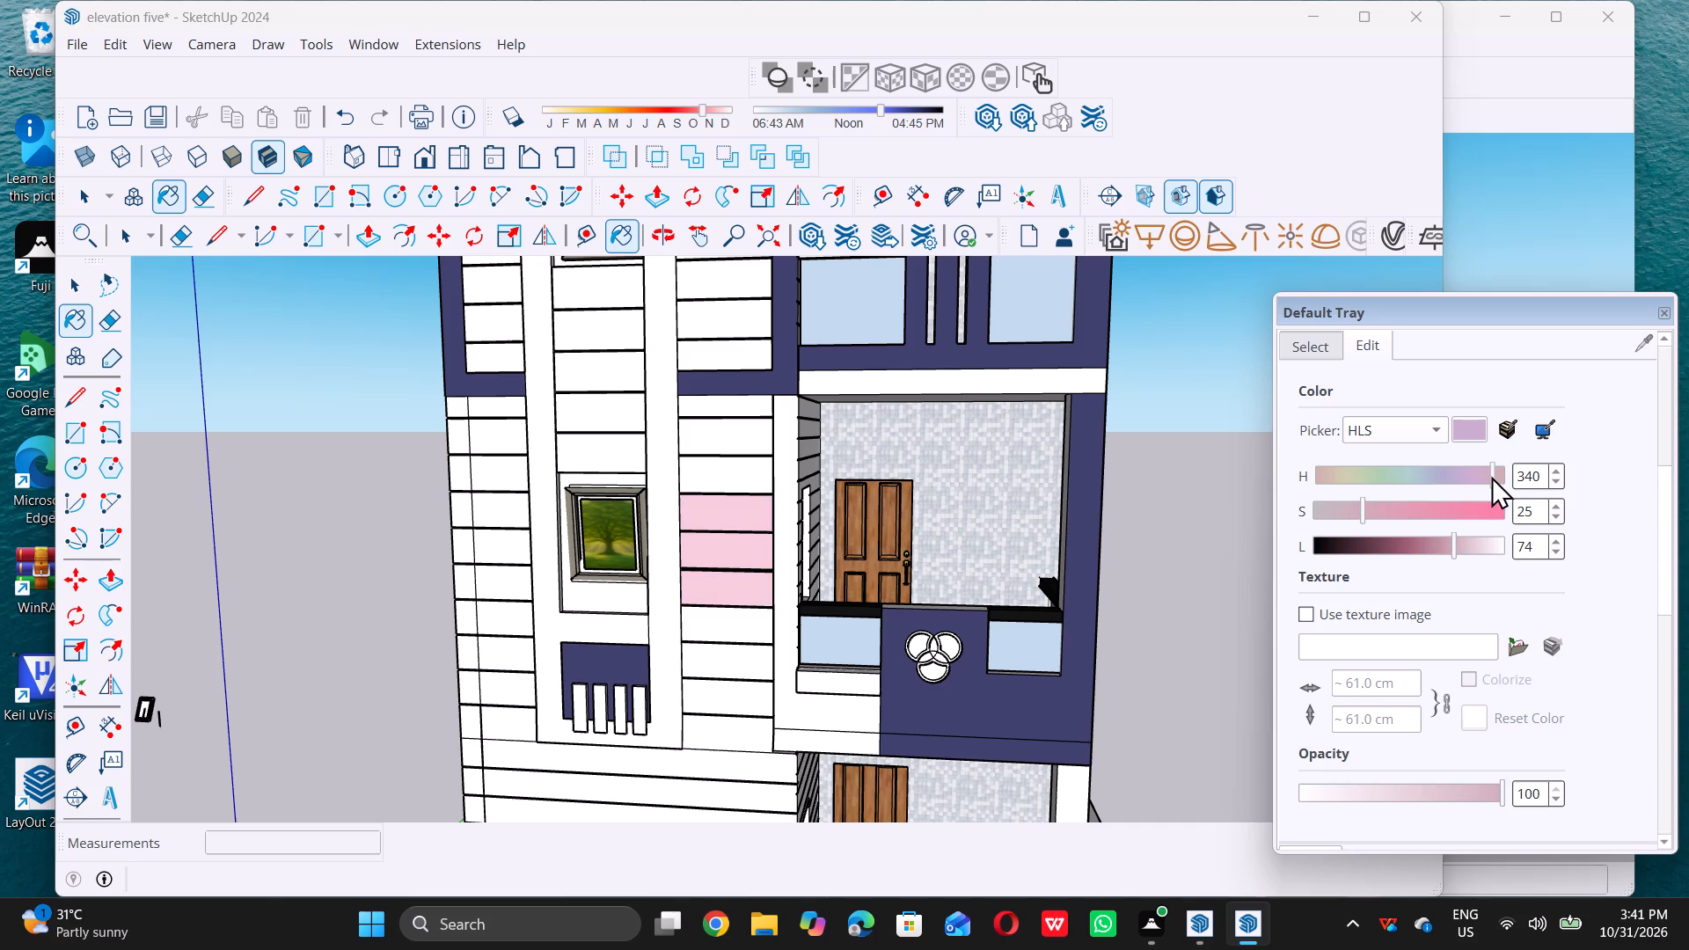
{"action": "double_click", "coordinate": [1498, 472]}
Set the cladding material's hue to 147 for a pale green.
{"action": "left_click", "coordinate": [1398, 480]}
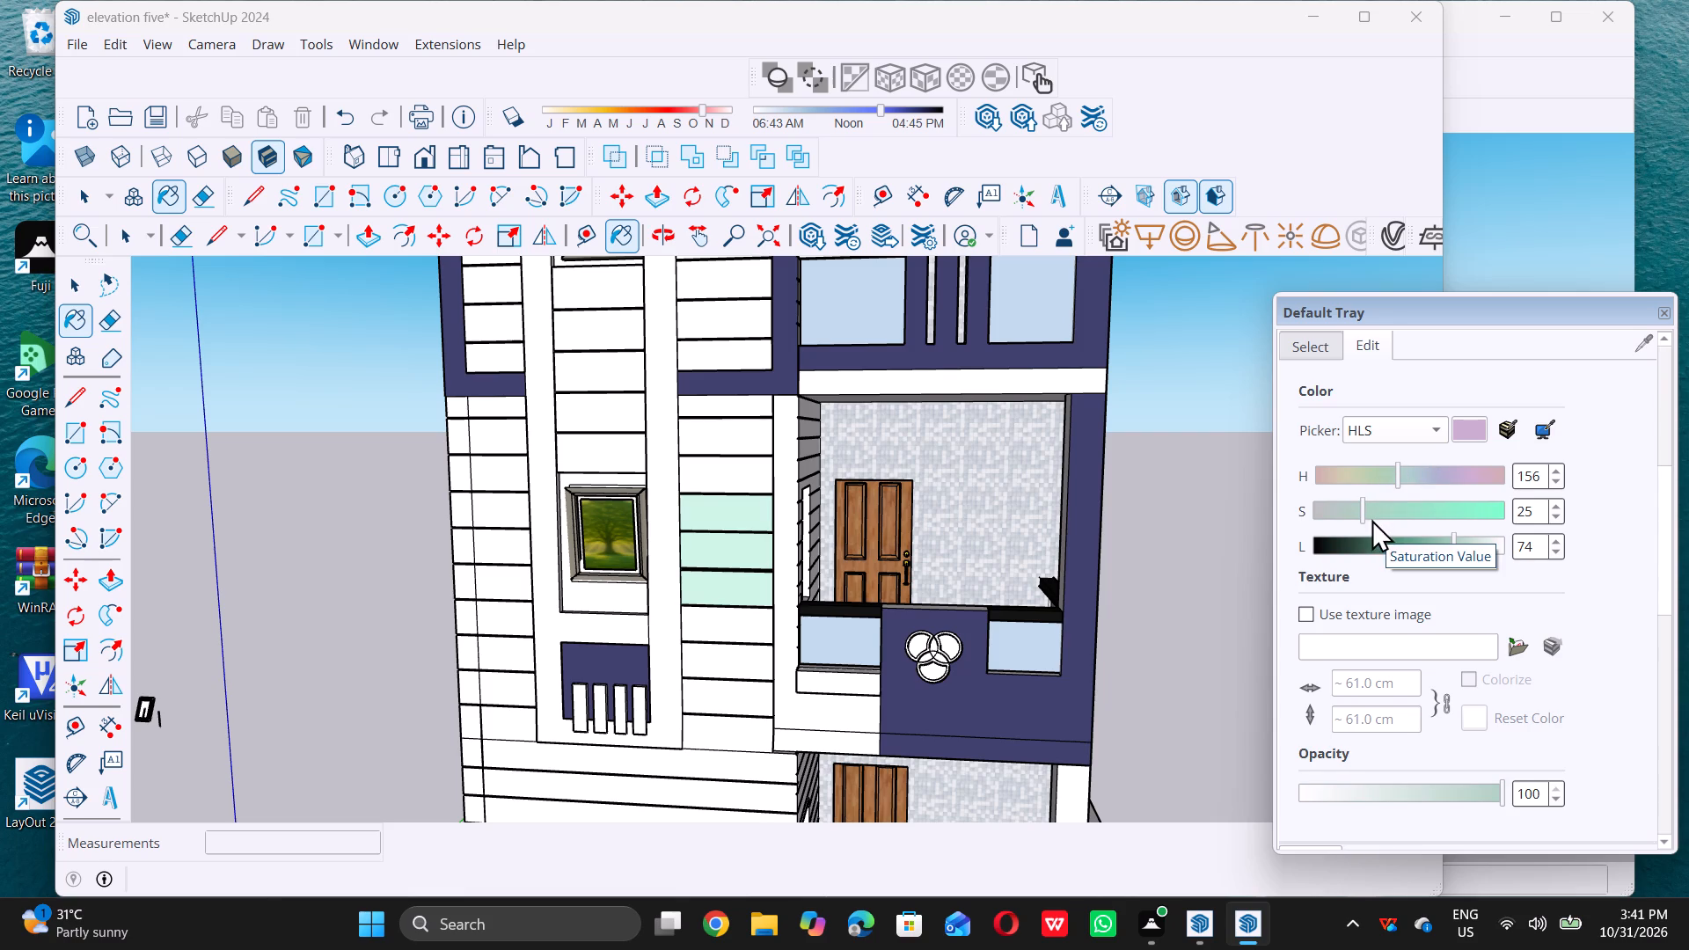
{"action": "double_click", "coordinate": [1393, 479]}
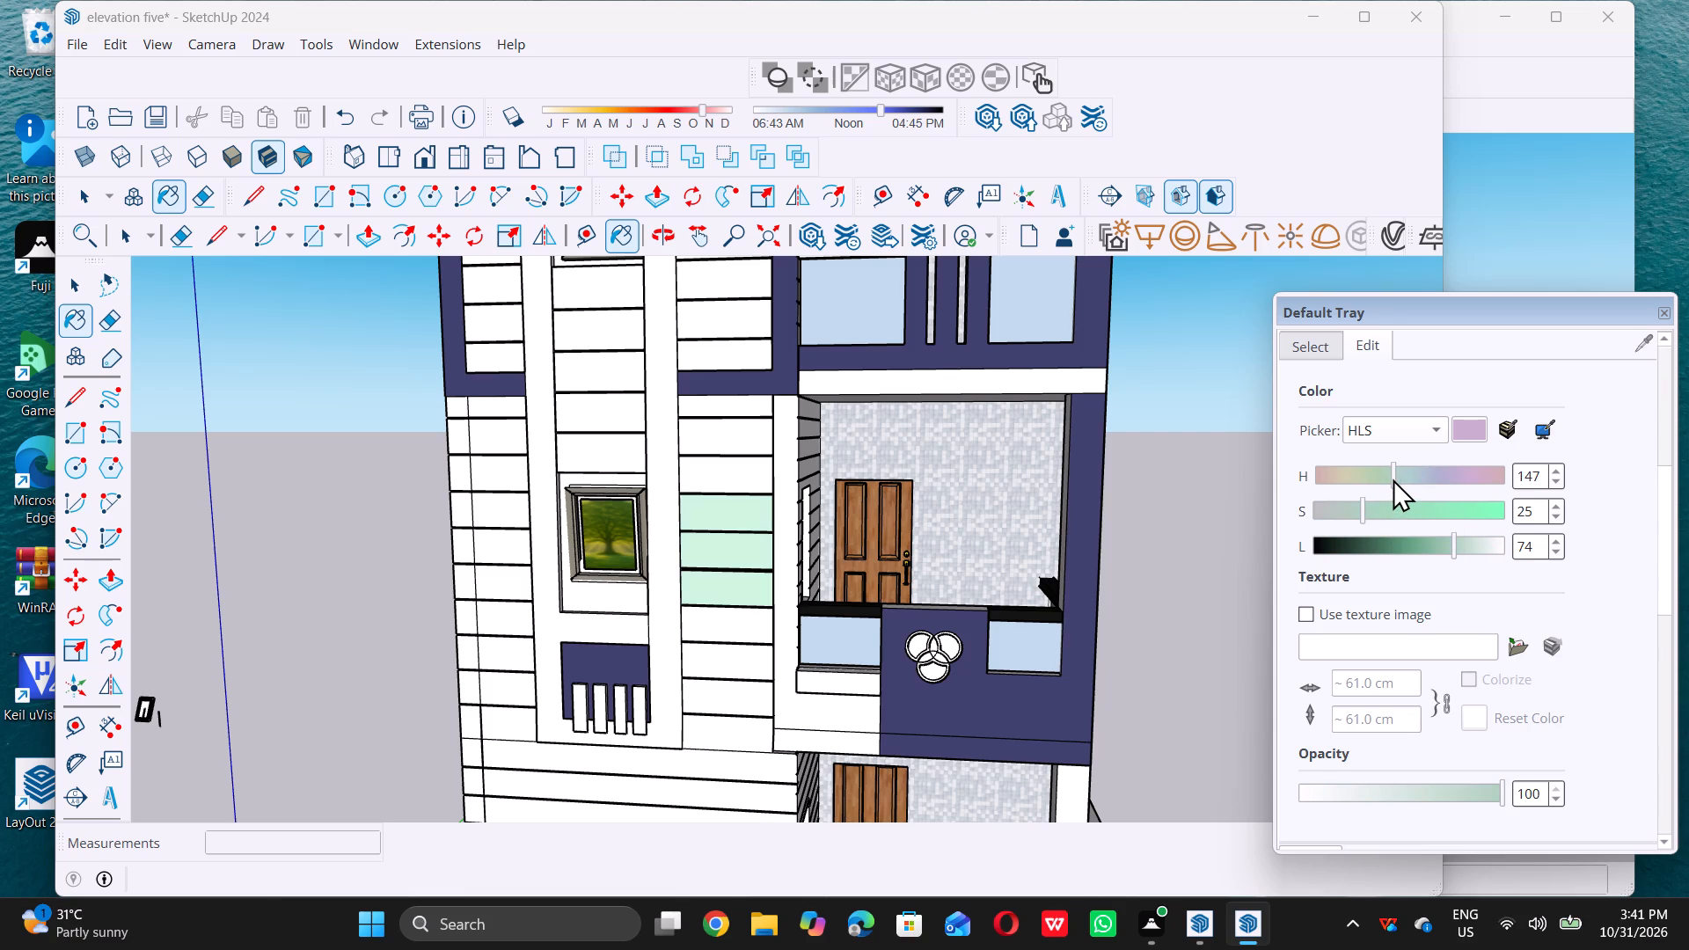
Adjust the cladding material's lightness, trying 82 and 90 before settling on 76.
{"action": "left_click", "coordinate": [1455, 544]}
{"action": "left_click", "coordinate": [1460, 544]}
{"action": "double_click", "coordinate": [1467, 542]}
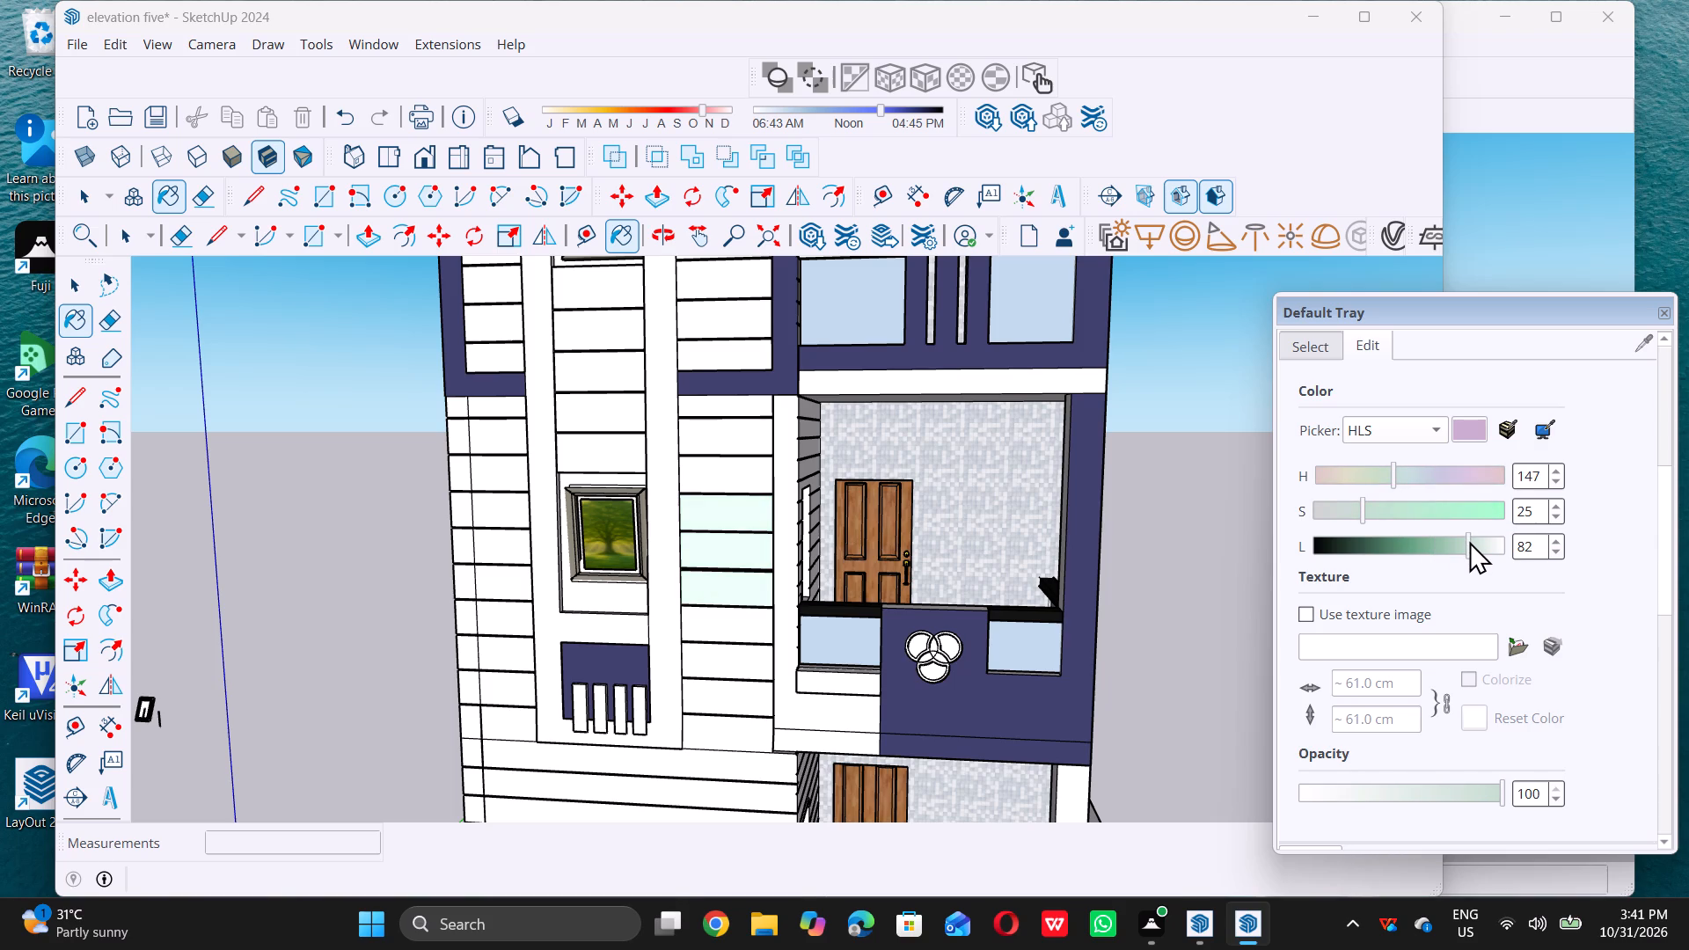
{"action": "triple_click", "coordinate": [1471, 541]}
{"action": "double_click", "coordinate": [1473, 540]}
{"action": "left_click_drag", "start_coordinate": [1473, 539], "coordinate": [1481, 538]}
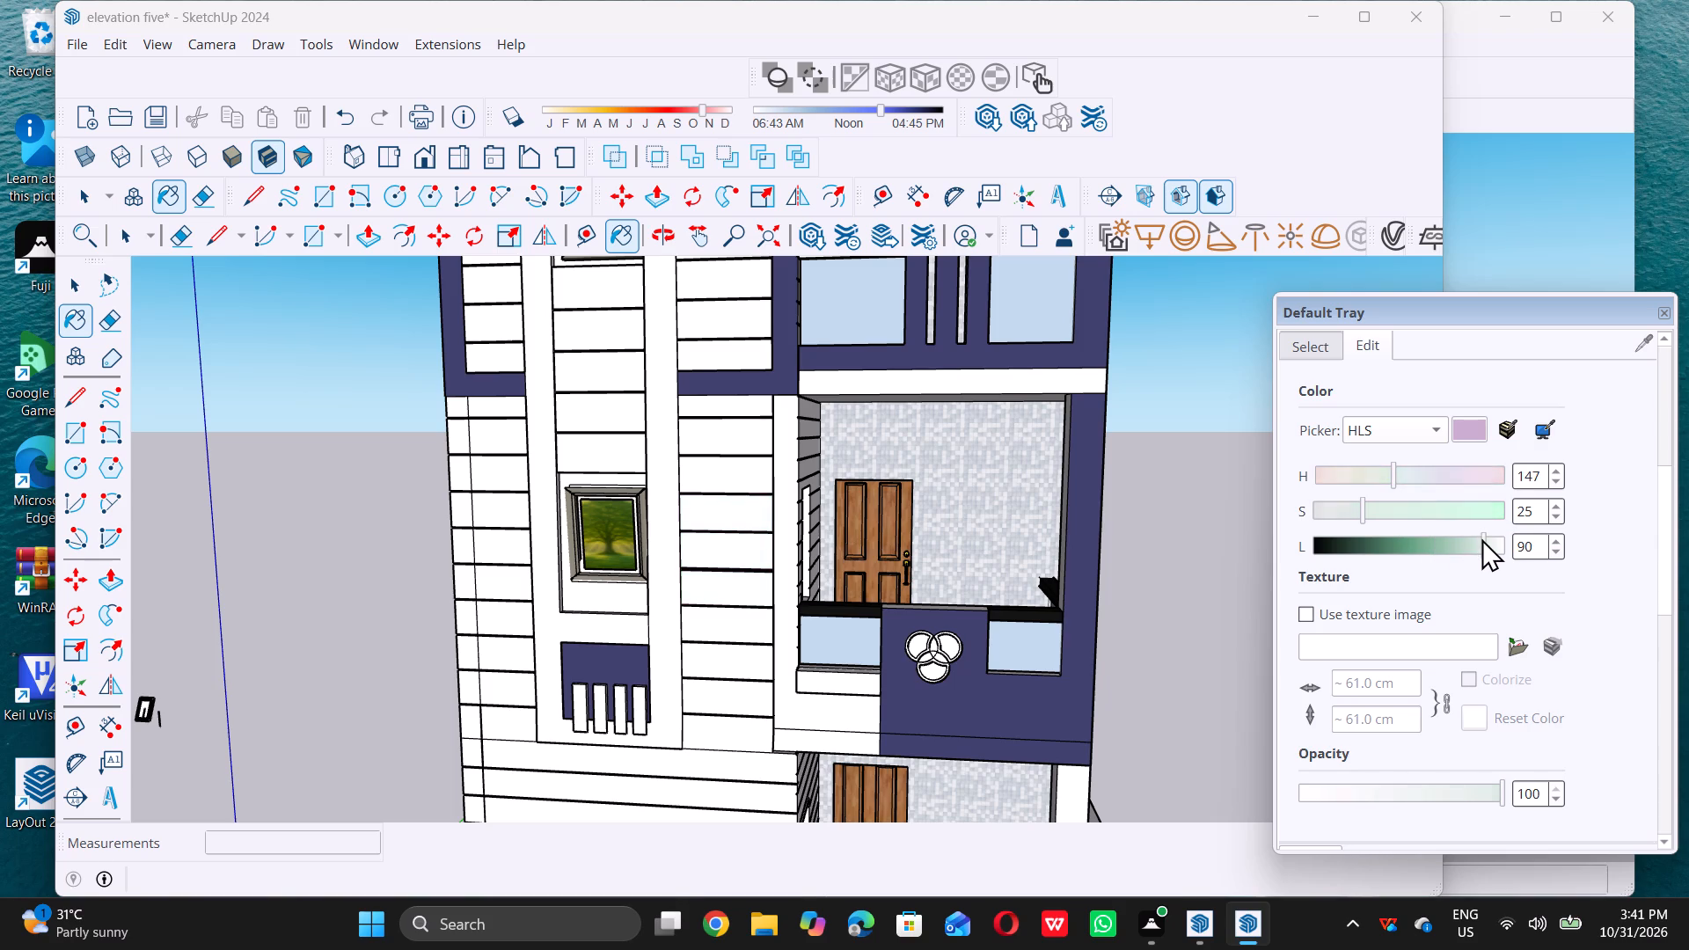
{"action": "left_click_drag", "start_coordinate": [1481, 538], "coordinate": [1463, 540]}
{"action": "left_click", "coordinate": [1463, 540]}
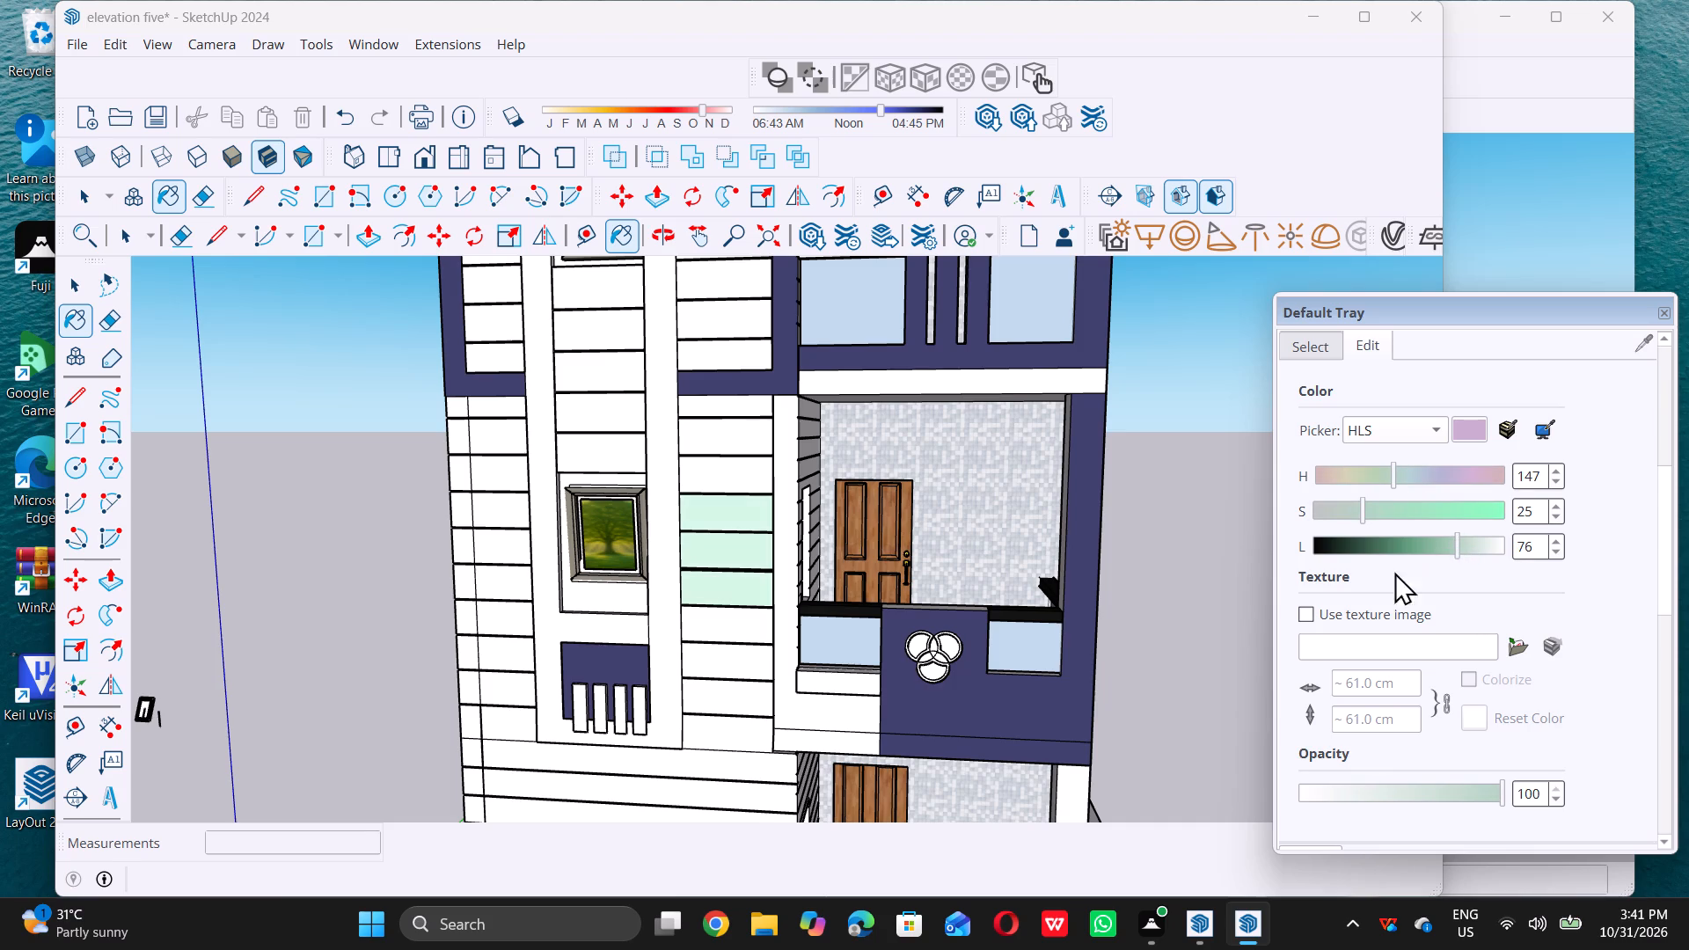
Paint the four remaining white cladding strips below the green ones on the balcony side of the middle-floor window.
{"action": "scroll", "coordinate": [903, 602], "scroll_direction": "down", "scroll_amount": 5}
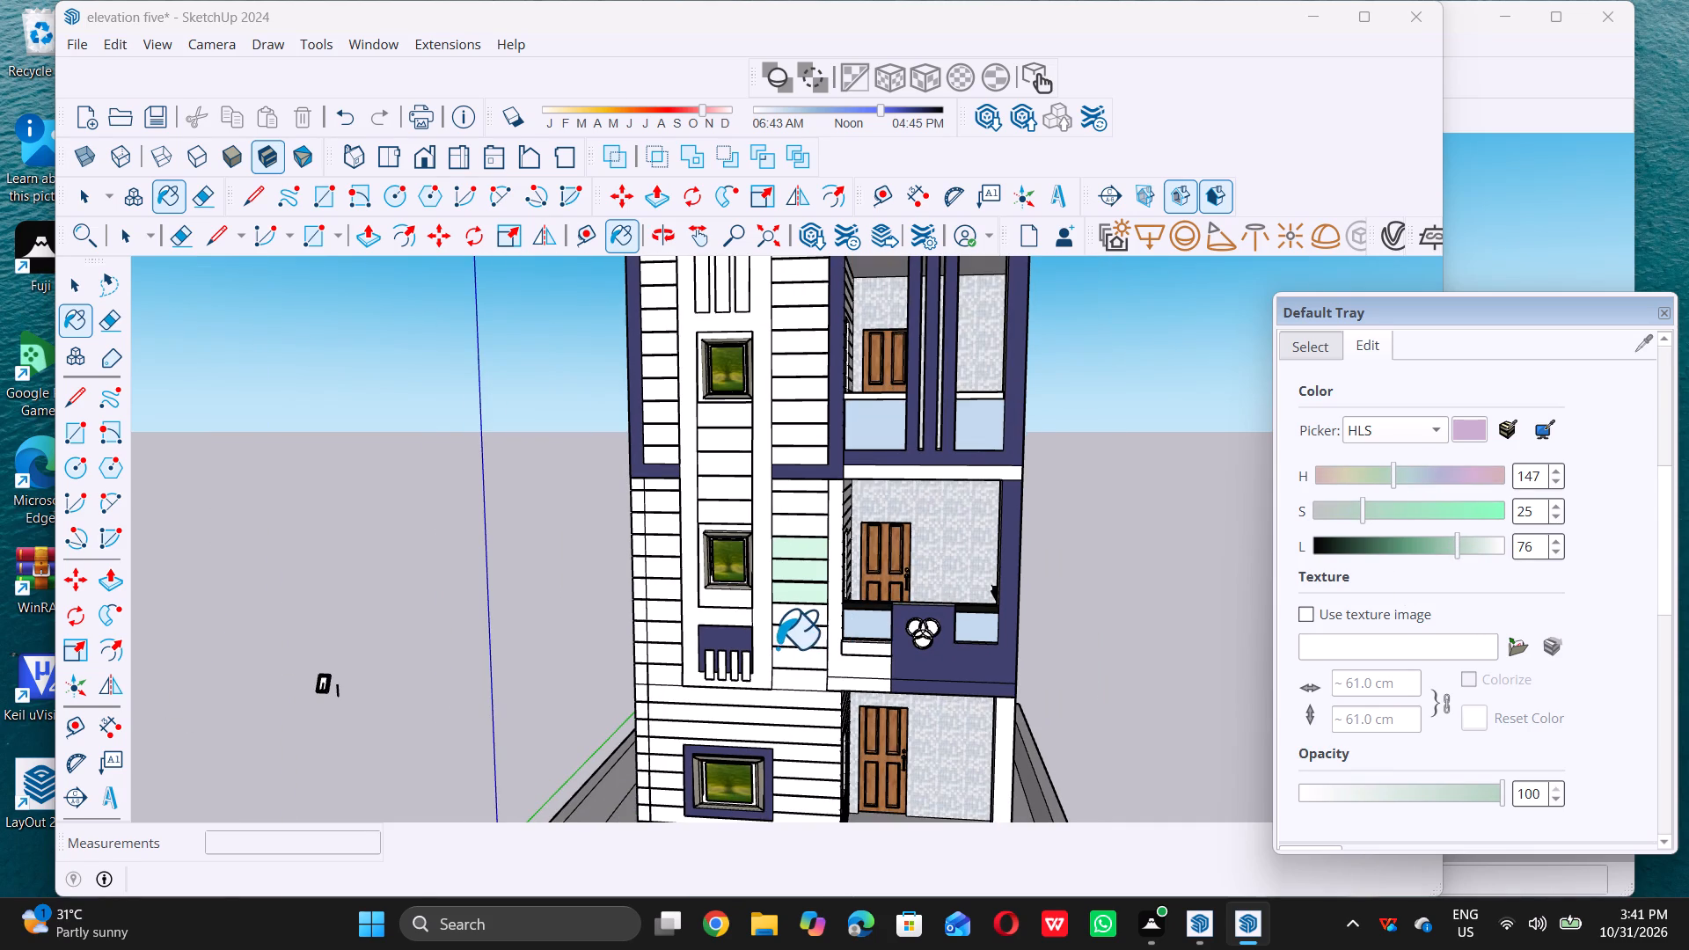
{"action": "scroll", "coordinate": [742, 643], "scroll_direction": "up", "scroll_amount": 7}
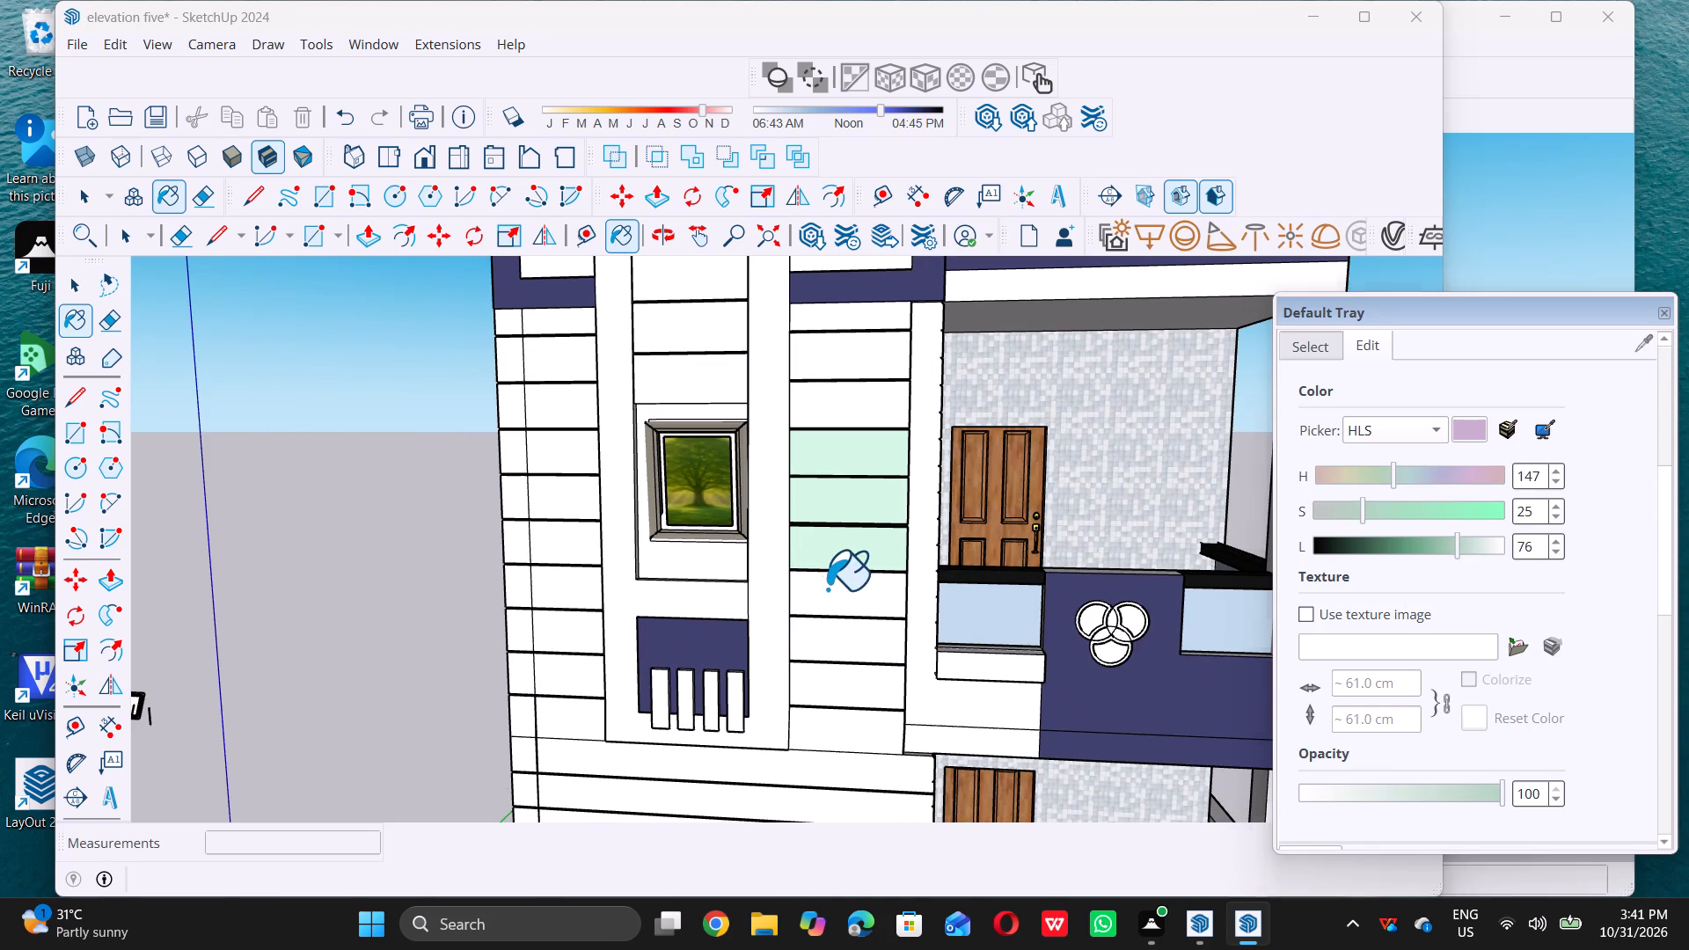
{"action": "left_click", "coordinate": [827, 588]}
{"action": "left_click", "coordinate": [844, 645]}
{"action": "left_click", "coordinate": [840, 684]}
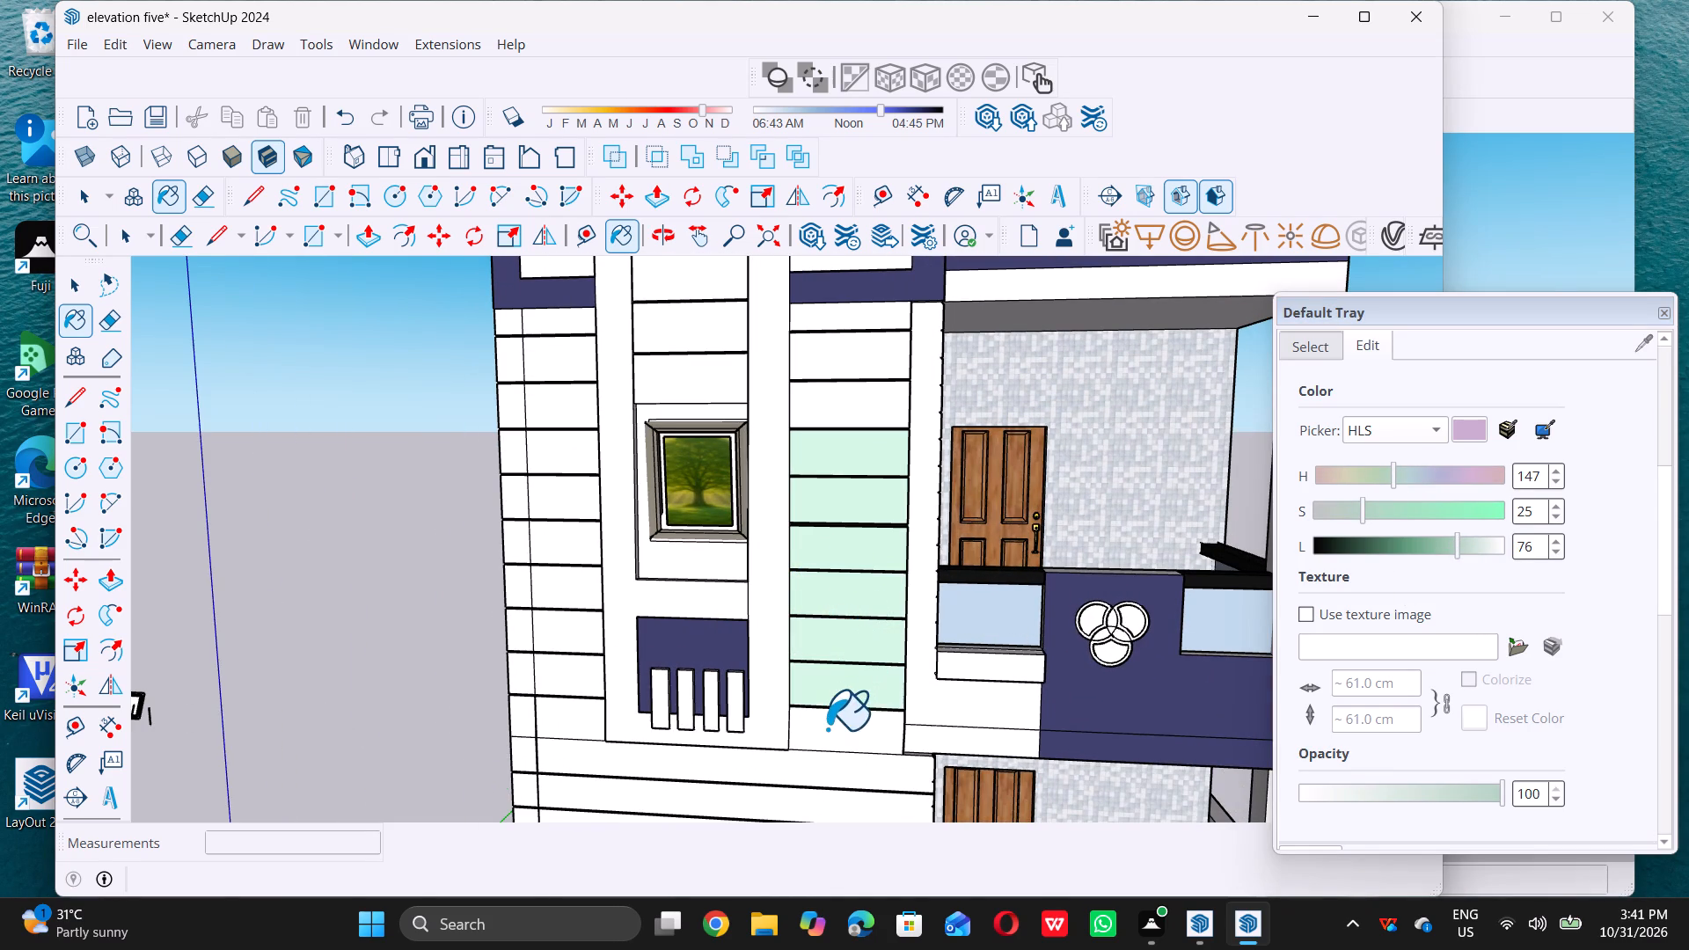
{"action": "left_click", "coordinate": [830, 727]}
Paint the lowest four middle-floor cladding strips on the window's outer side pale green, including their narrow pieces along the building edge.
{"action": "scroll", "coordinate": [874, 671], "scroll_direction": "down", "scroll_amount": 4}
{"action": "scroll", "coordinate": [659, 706], "scroll_direction": "up", "scroll_amount": 4}
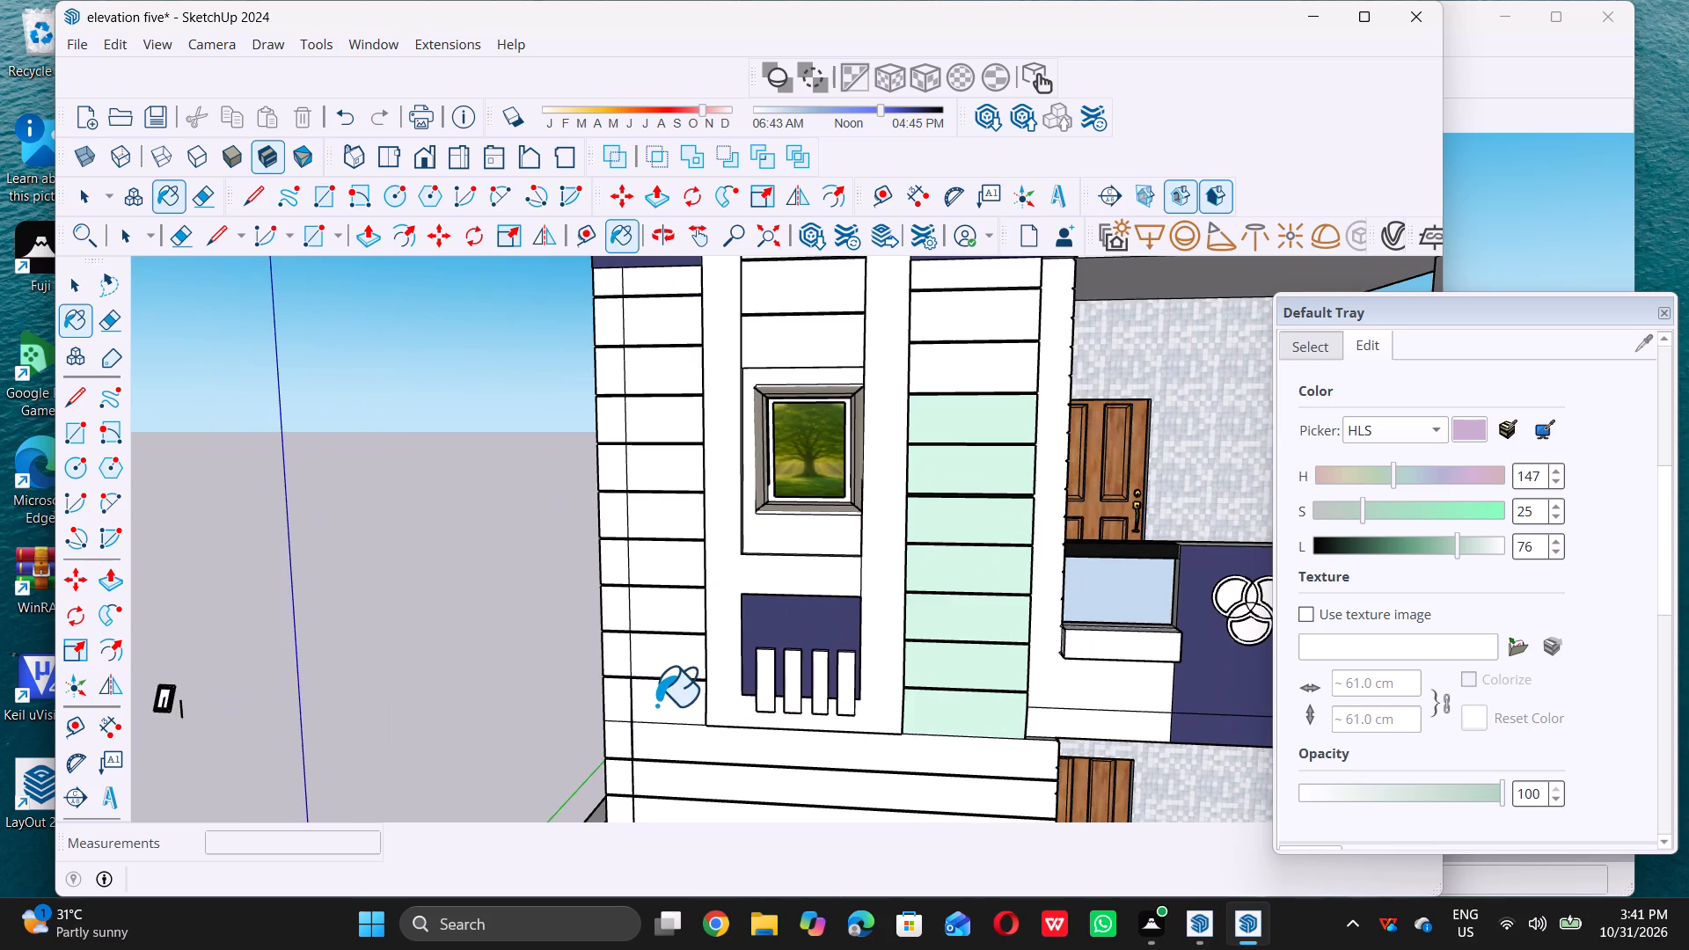
{"action": "double_click", "coordinate": [677, 667]}
{"action": "left_click", "coordinate": [621, 656]}
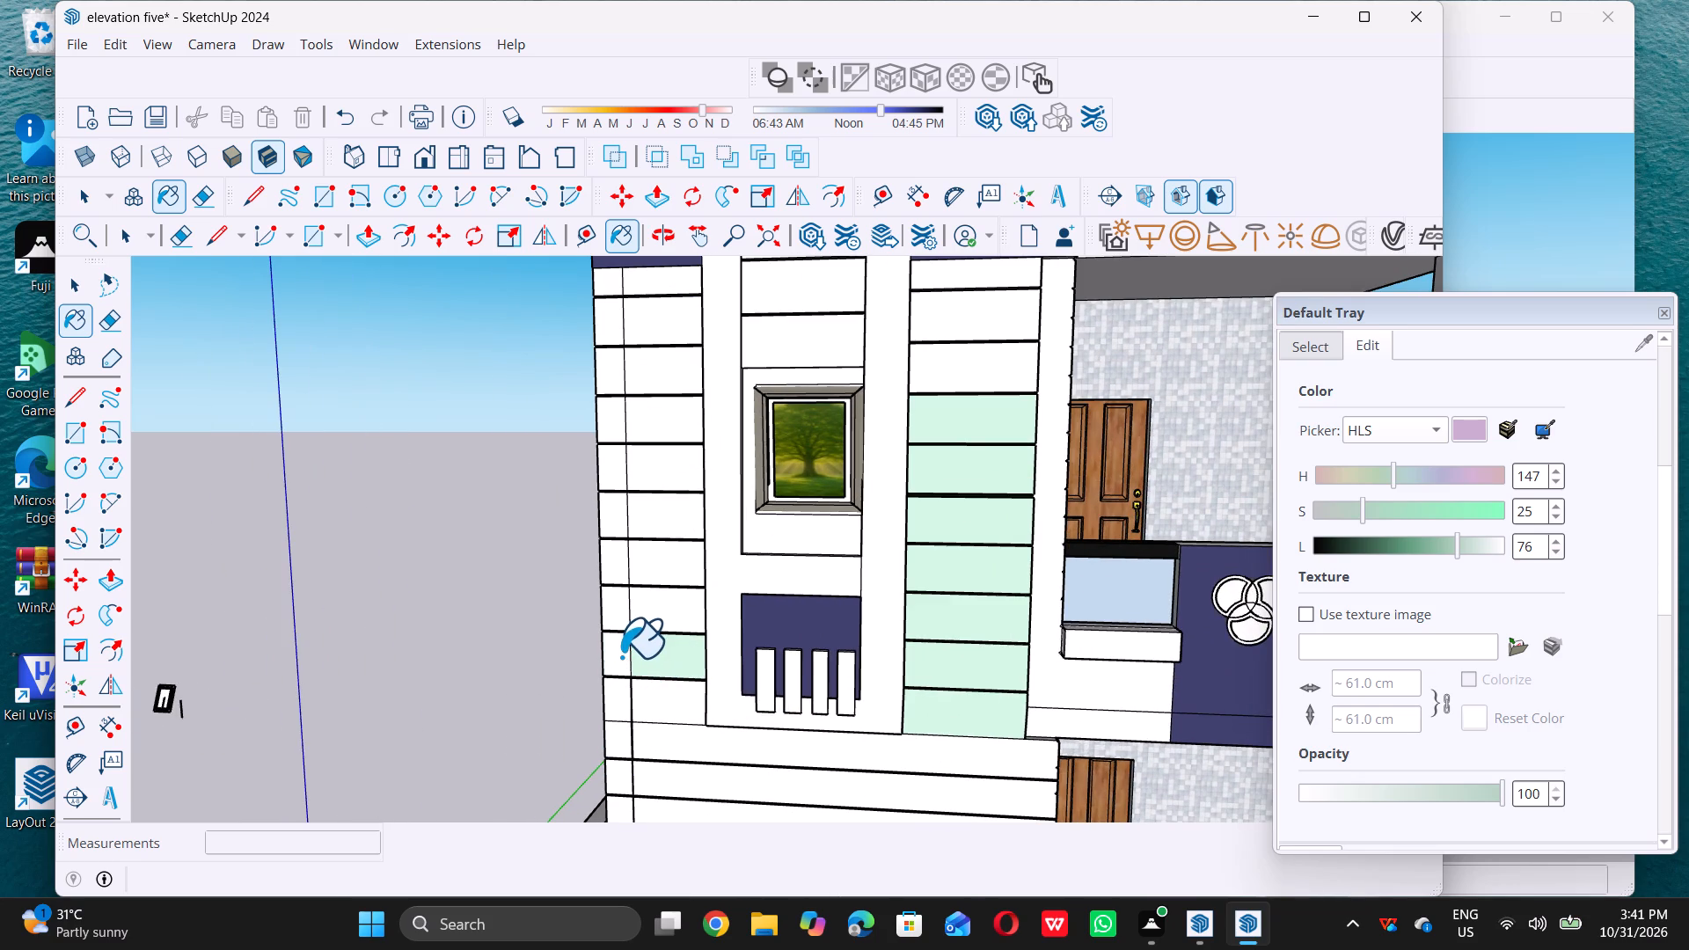
{"action": "scroll", "coordinate": [632, 683], "scroll_direction": "up", "scroll_amount": 5}
{"action": "double_click", "coordinate": [653, 698]}
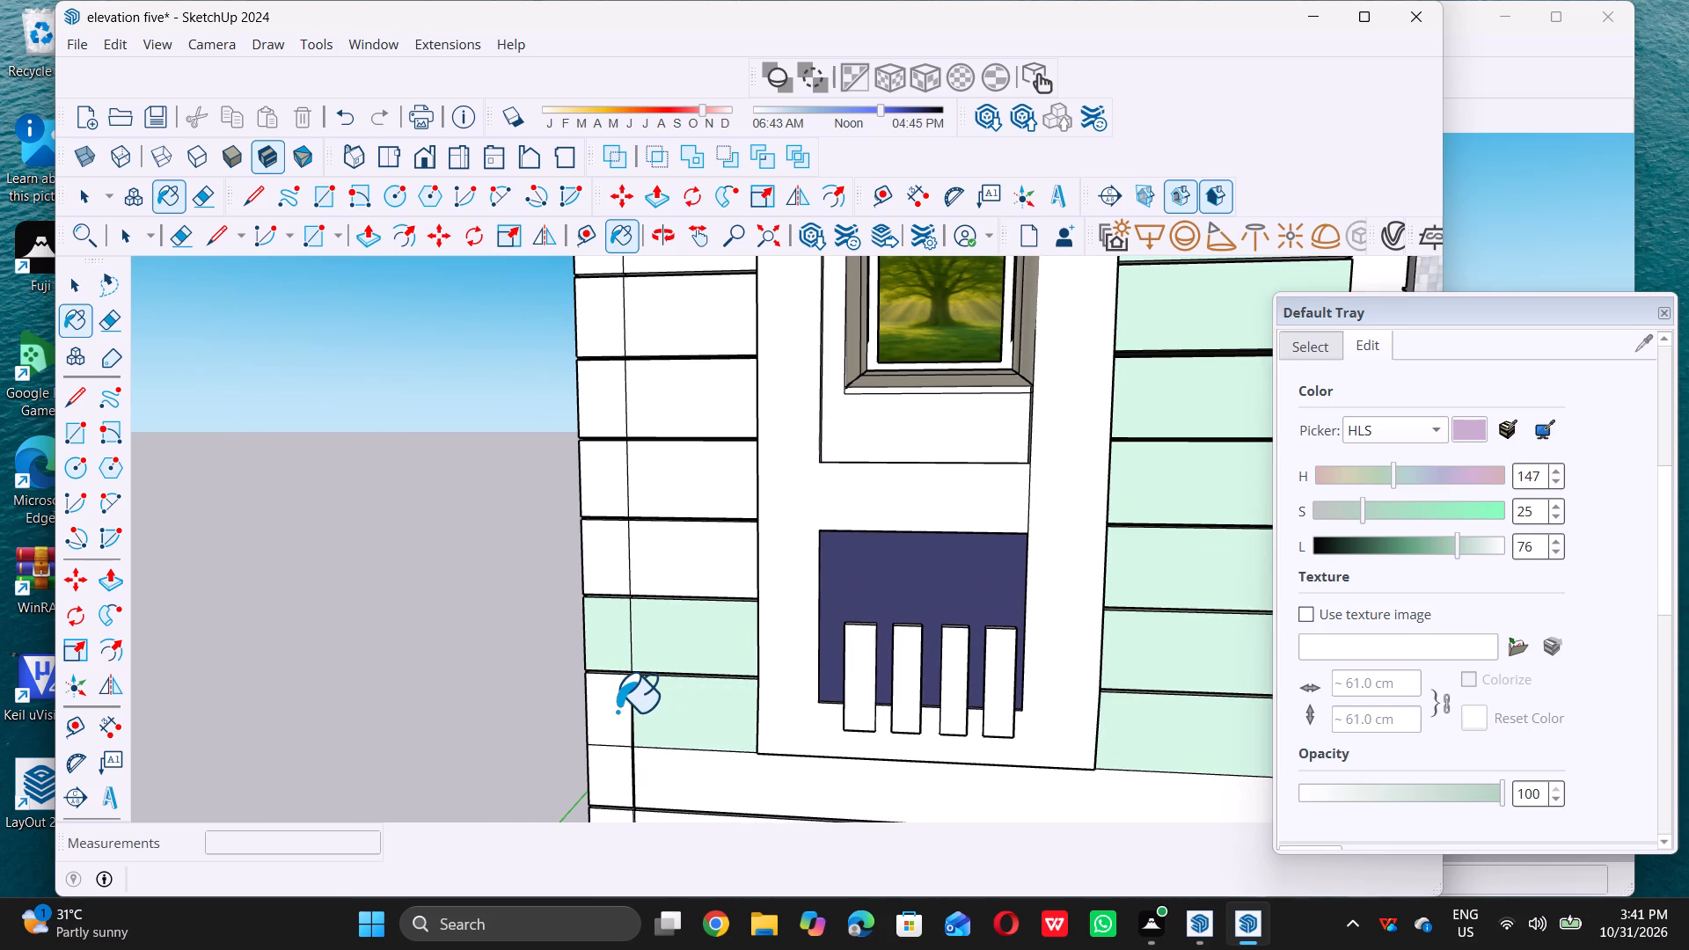
{"action": "left_click", "coordinate": [617, 710]}
{"action": "scroll", "coordinate": [647, 667], "scroll_direction": "down", "scroll_amount": 5}
{"action": "scroll", "coordinate": [643, 604], "scroll_direction": "up", "scroll_amount": 5}
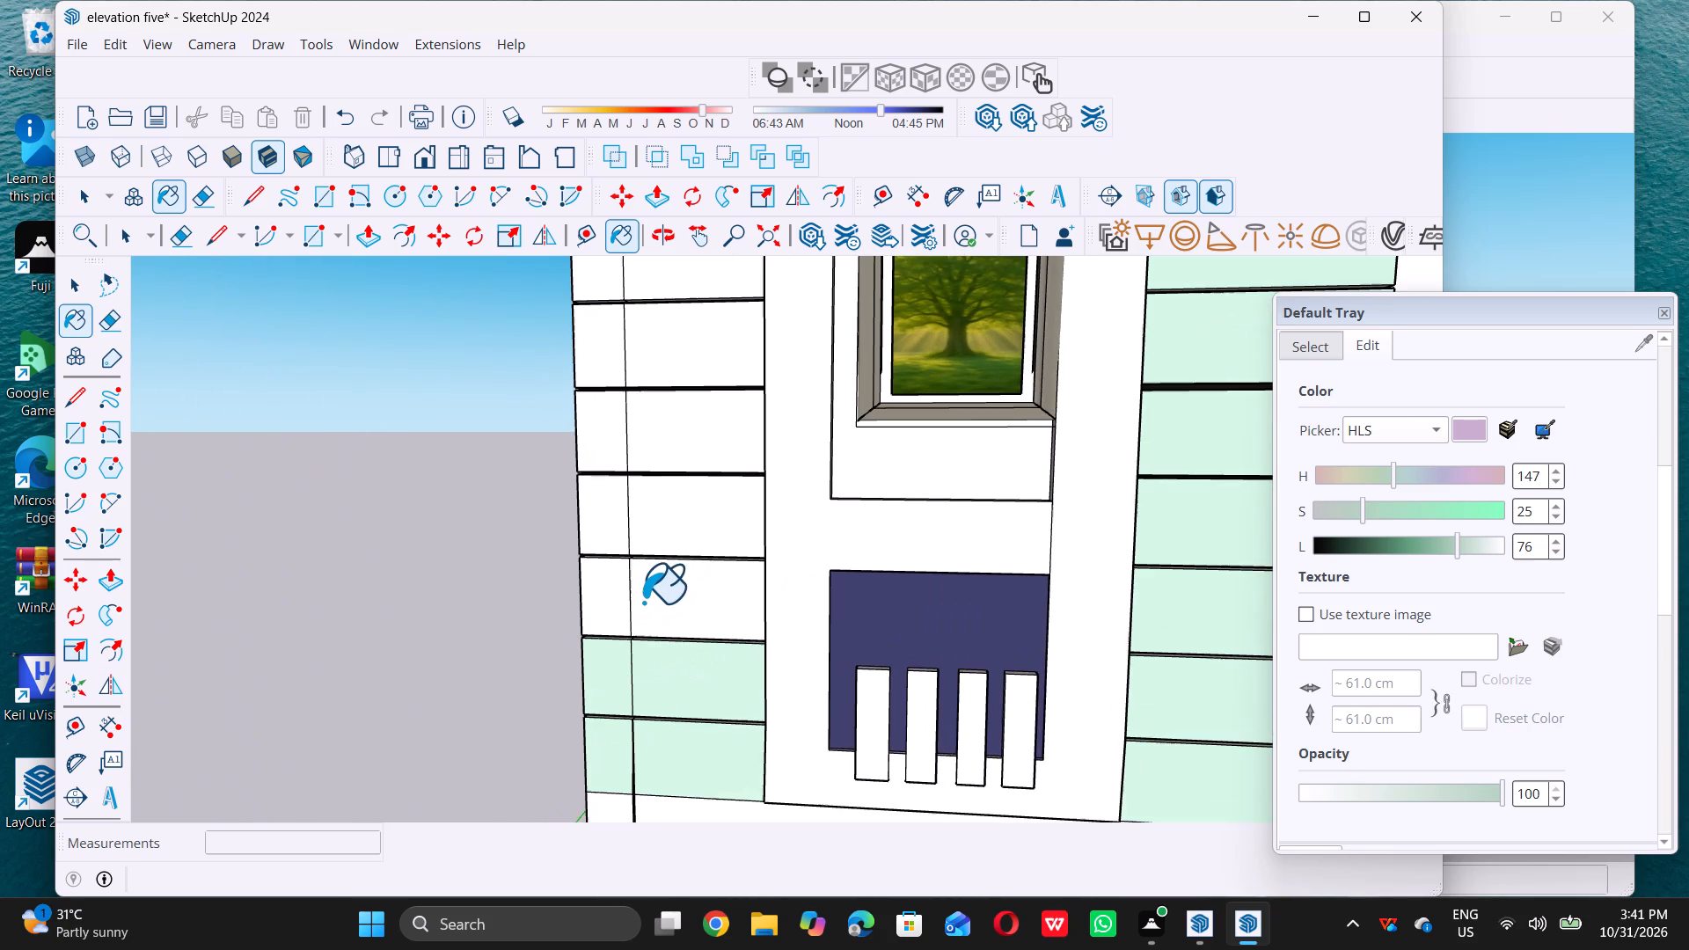
{"action": "triple_click", "coordinate": [618, 584]}
{"action": "left_click", "coordinate": [676, 567]}
{"action": "left_click", "coordinate": [713, 537]}
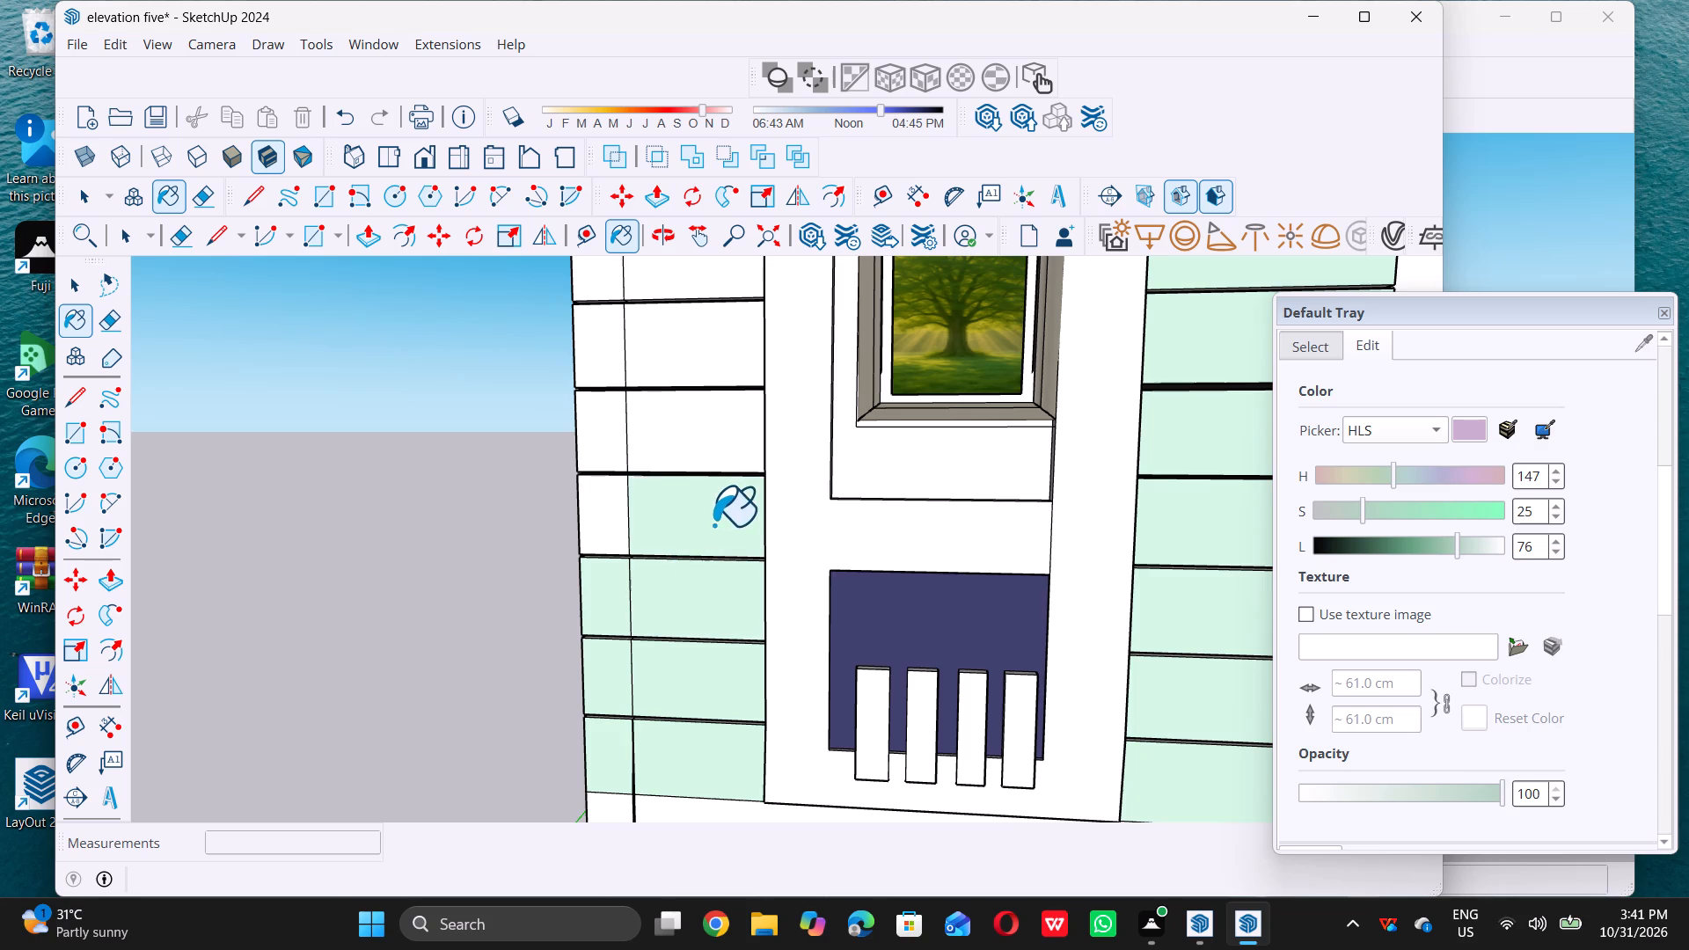
{"action": "left_click", "coordinate": [610, 511]}
Examine the painted front elevation as a whole and its upper floors from an angled view.
{"action": "scroll", "coordinate": [650, 552], "scroll_direction": "down", "scroll_amount": 8}
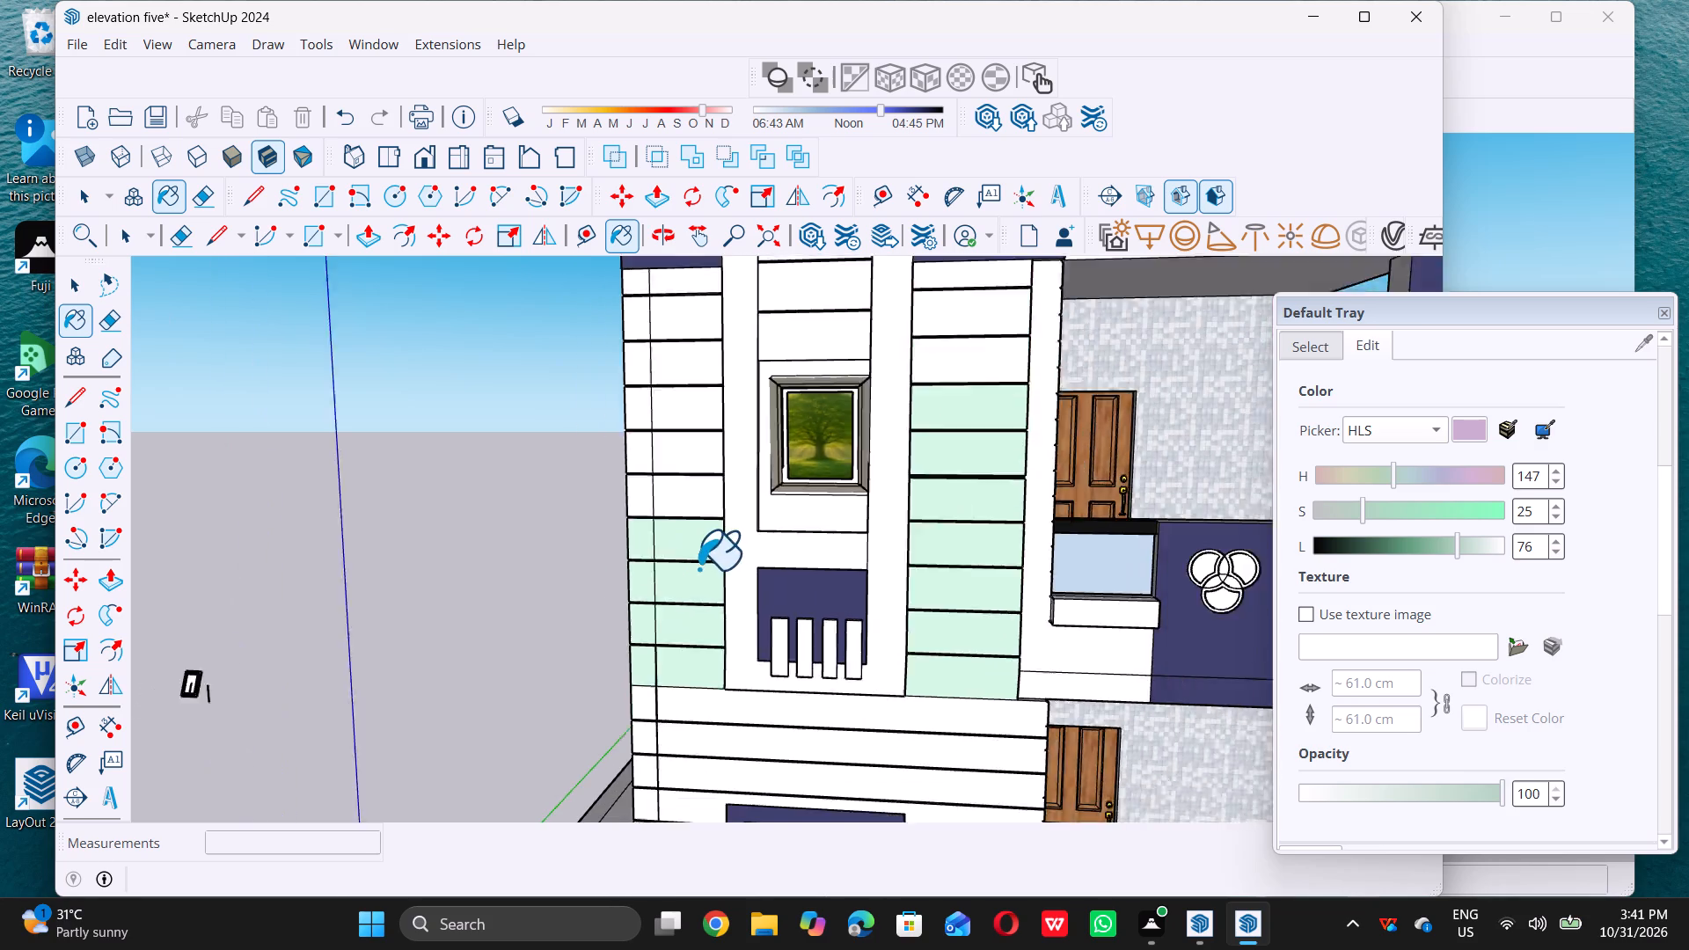
{"action": "scroll", "coordinate": [698, 568], "scroll_direction": "down", "scroll_amount": 4}
{"action": "scroll", "coordinate": [881, 598], "scroll_direction": "down", "scroll_amount": 11}
{"action": "middle_click_drag", "start_coordinate": [823, 667], "coordinate": [913, 691]}
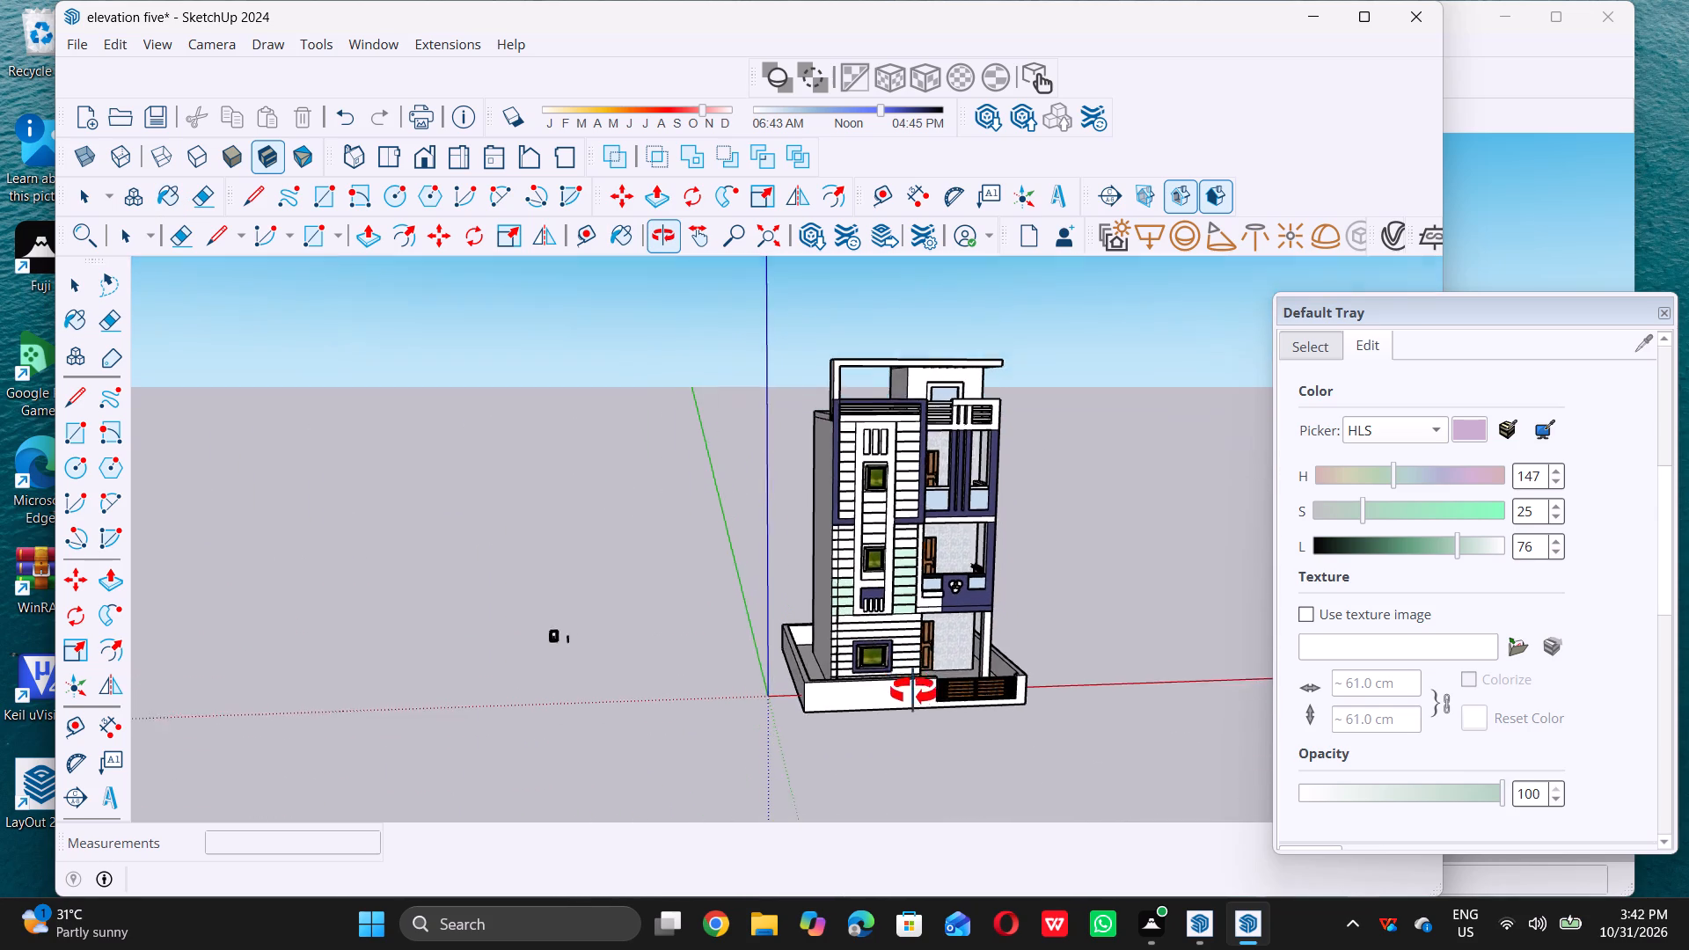
{"action": "middle_click_drag", "start_coordinate": [913, 691], "coordinate": [932, 706]}
{"action": "middle_click", "coordinate": [932, 706]}
{"action": "middle_click", "coordinate": [934, 706]}
{"action": "scroll", "coordinate": [903, 433], "scroll_direction": "up", "scroll_amount": 6}
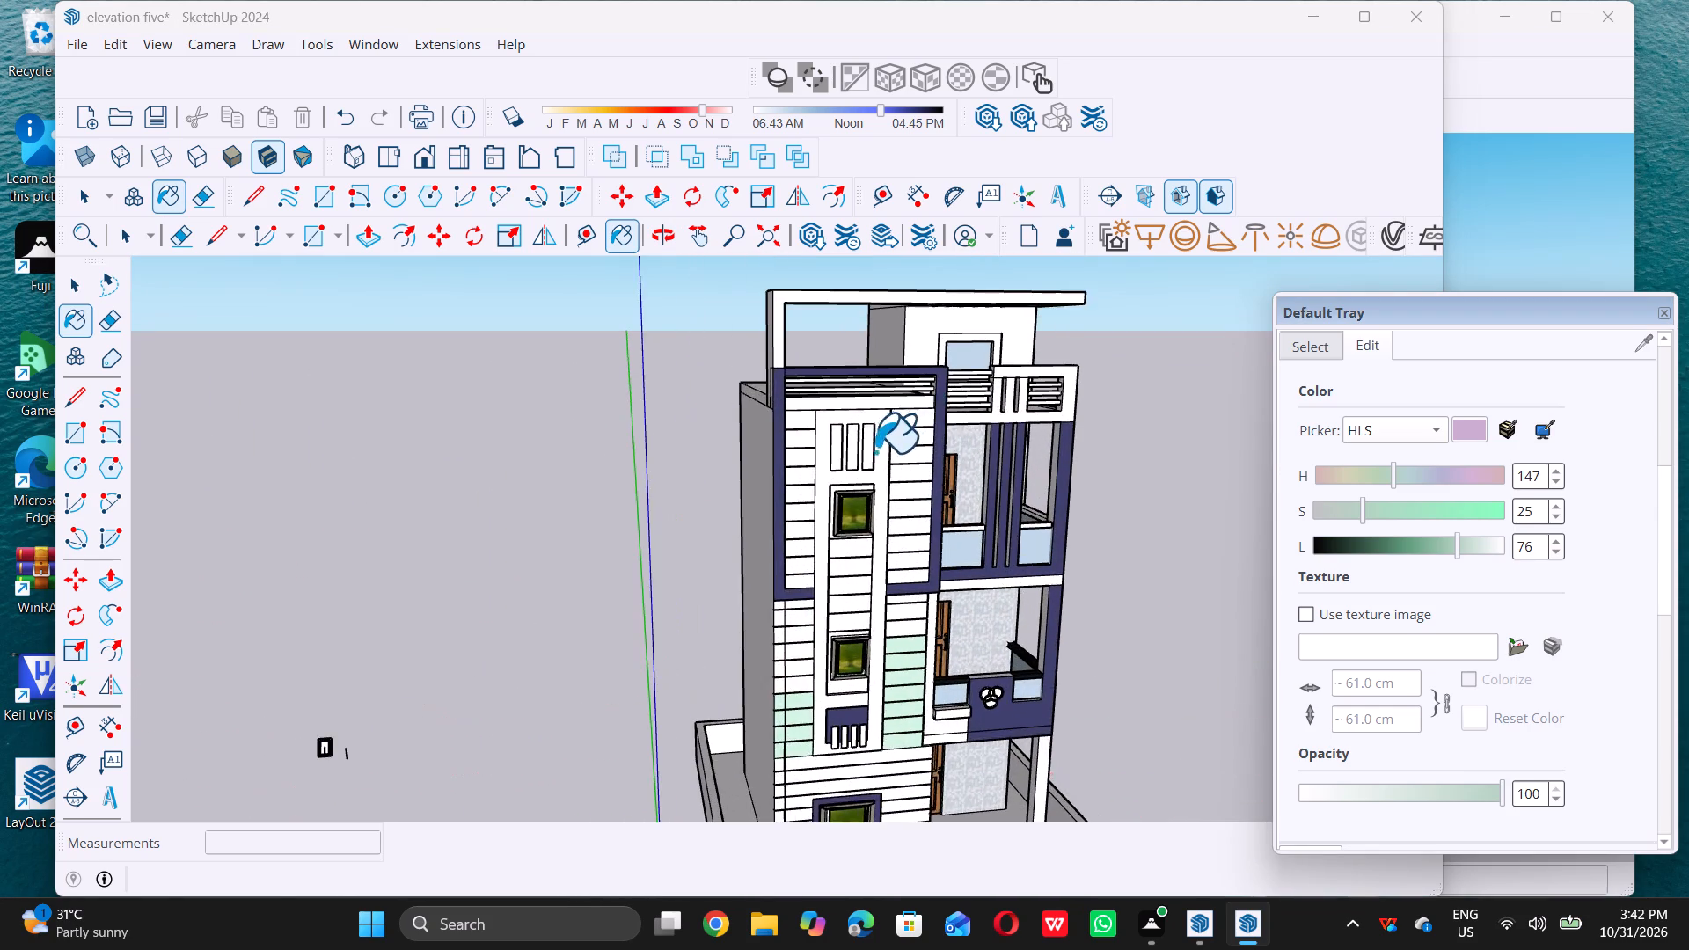
Paint the upper five top-floor cladding strips on the window's outer side with the current pale green.
{"action": "scroll", "coordinate": [870, 448], "scroll_direction": "up", "scroll_amount": 5}
{"action": "scroll", "coordinate": [731, 421], "scroll_direction": "up", "scroll_amount": 5}
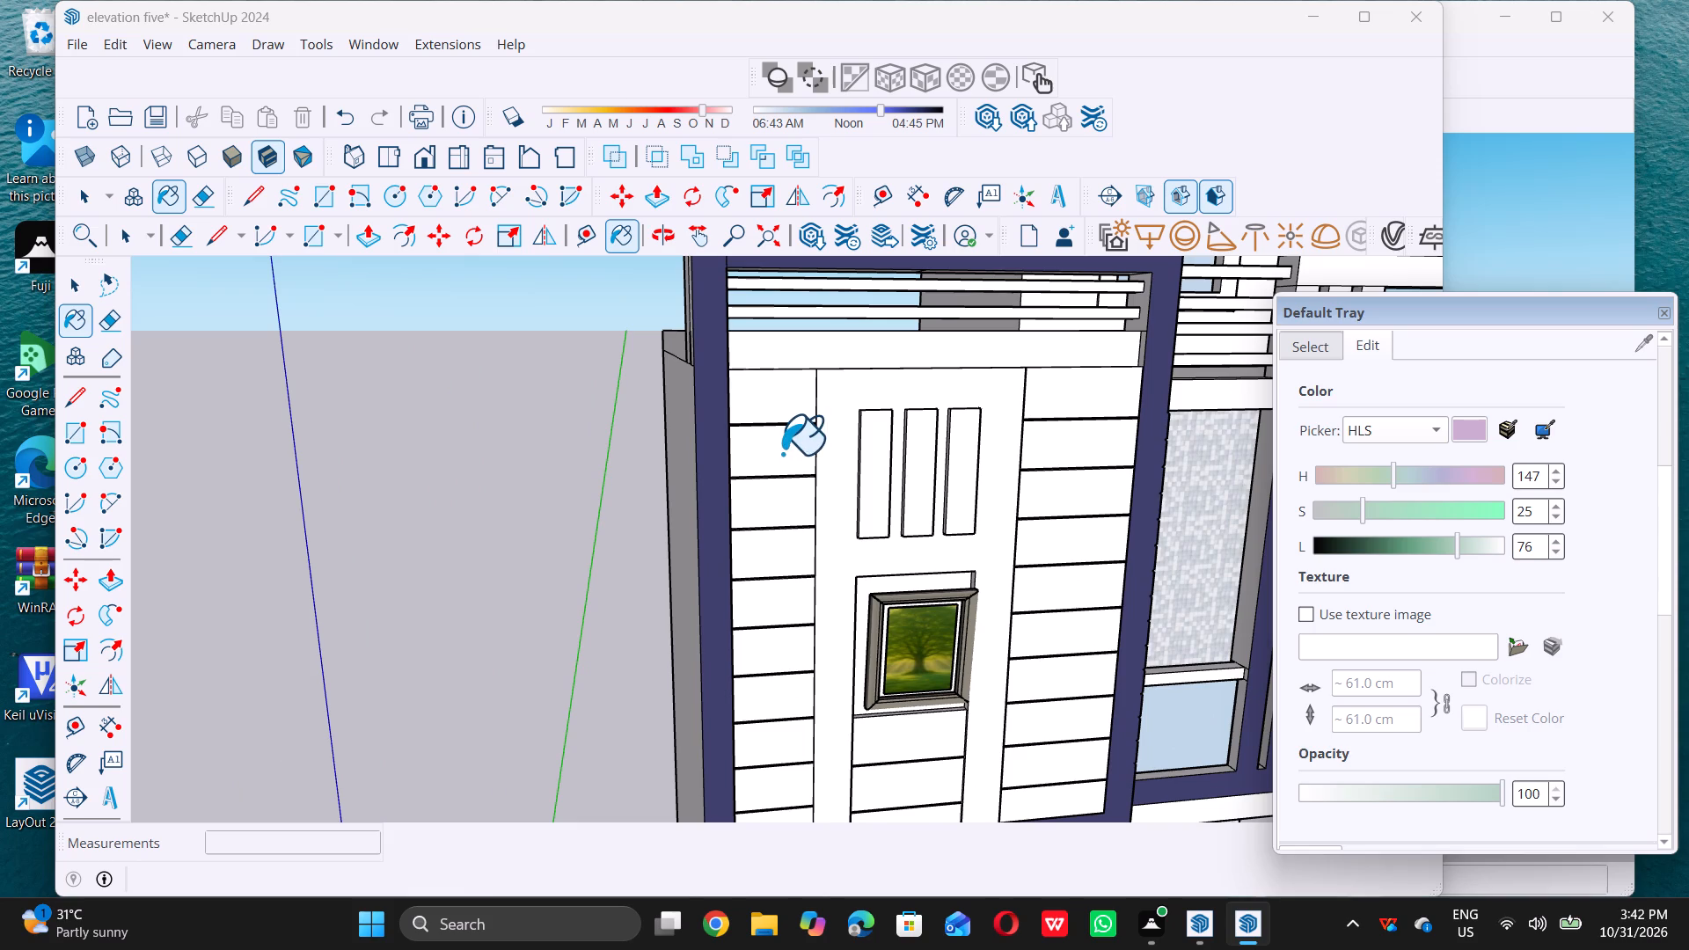
{"action": "left_click", "coordinate": [782, 453]}
{"action": "left_click", "coordinate": [774, 413]}
{"action": "left_click", "coordinate": [774, 508]}
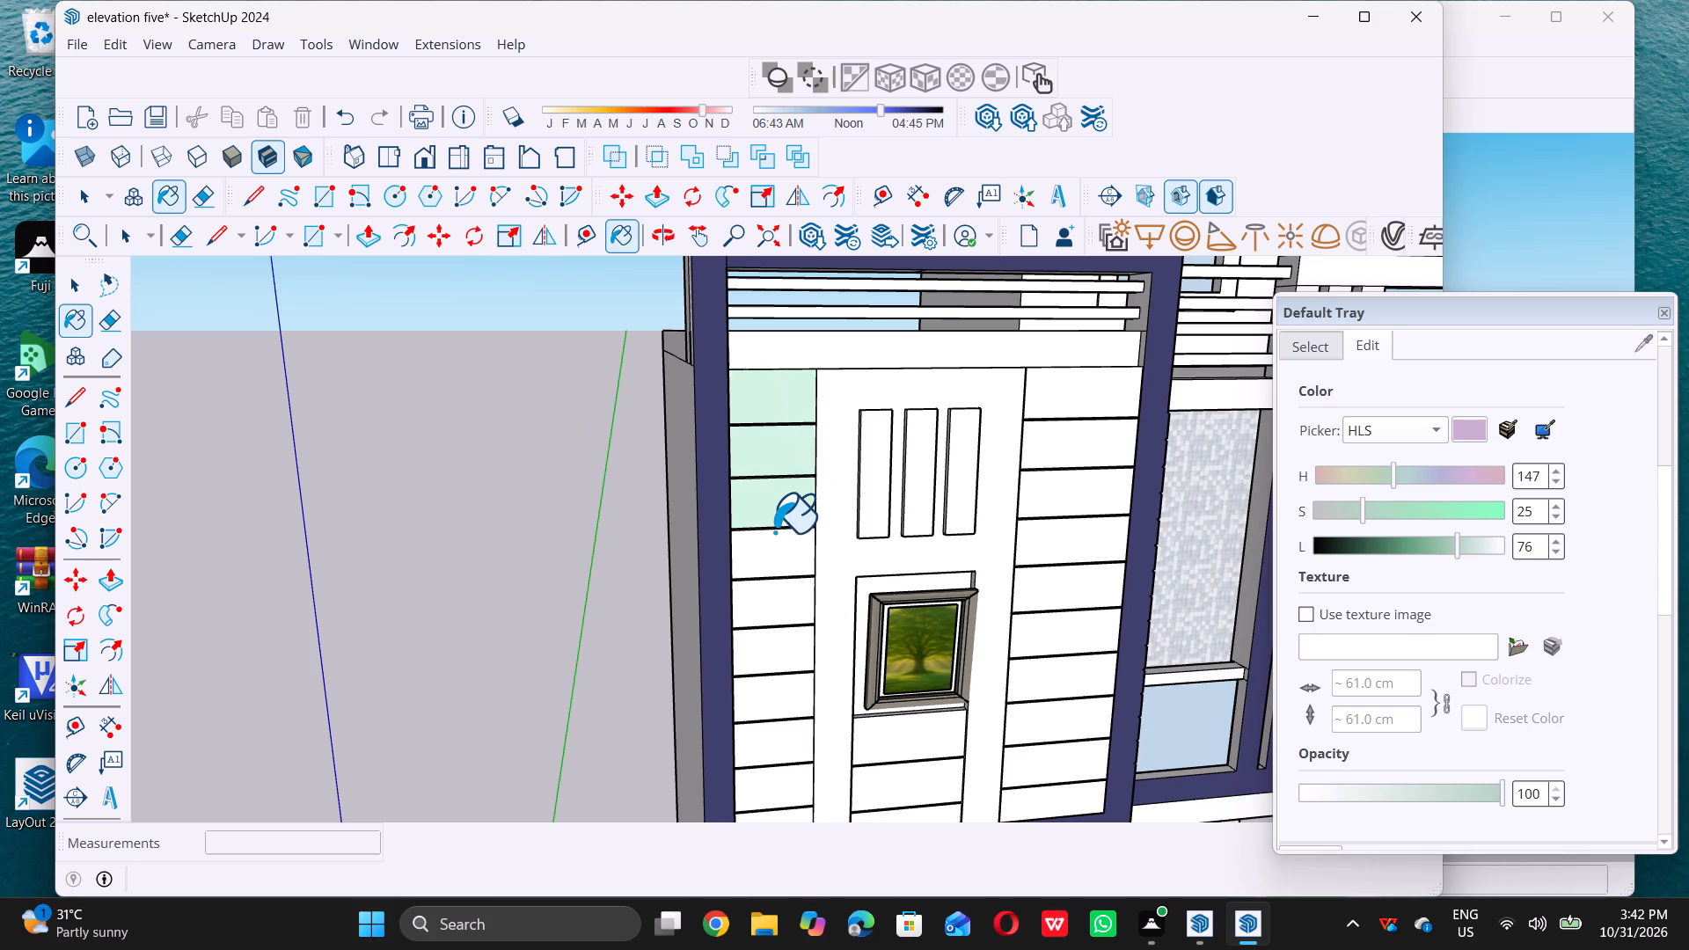
{"action": "left_click", "coordinate": [781, 547]}
{"action": "double_click", "coordinate": [767, 610]}
{"action": "scroll", "coordinate": [771, 568], "scroll_direction": "down", "scroll_amount": 4}
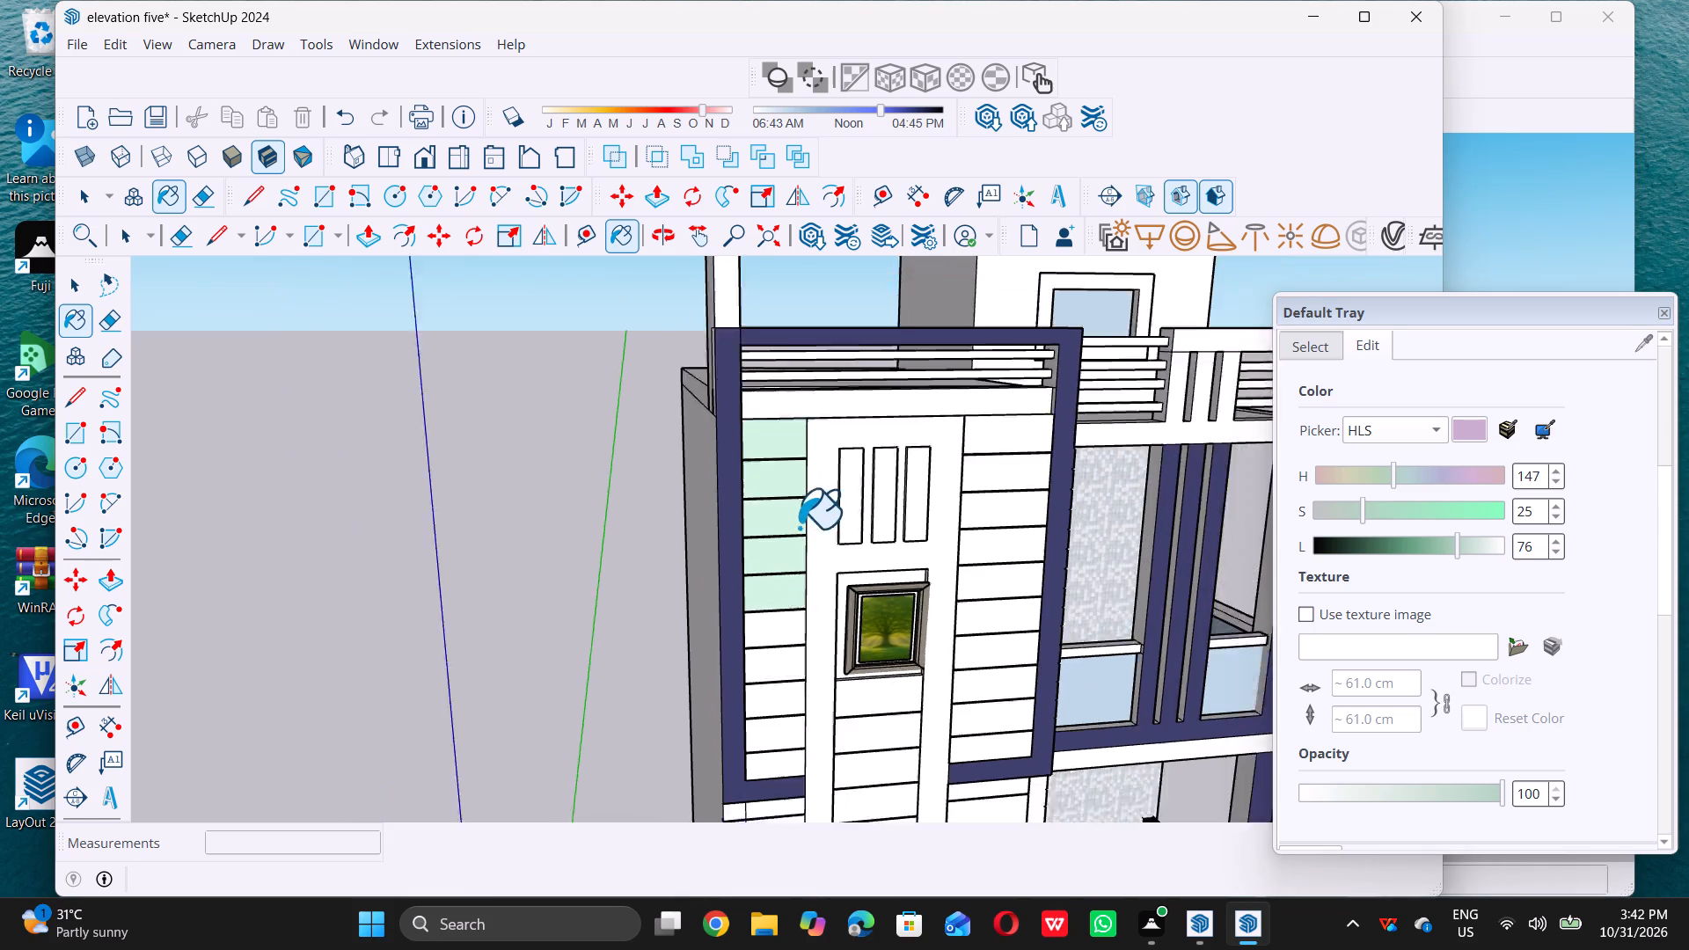
Paint all top-floor cladding strips on the balcony side of the window pale green, from the uppermost down to the dark frame.
{"action": "scroll", "coordinate": [1012, 438], "scroll_direction": "up", "scroll_amount": 4}
{"action": "double_click", "coordinate": [1005, 442]}
{"action": "left_click", "coordinate": [984, 505]}
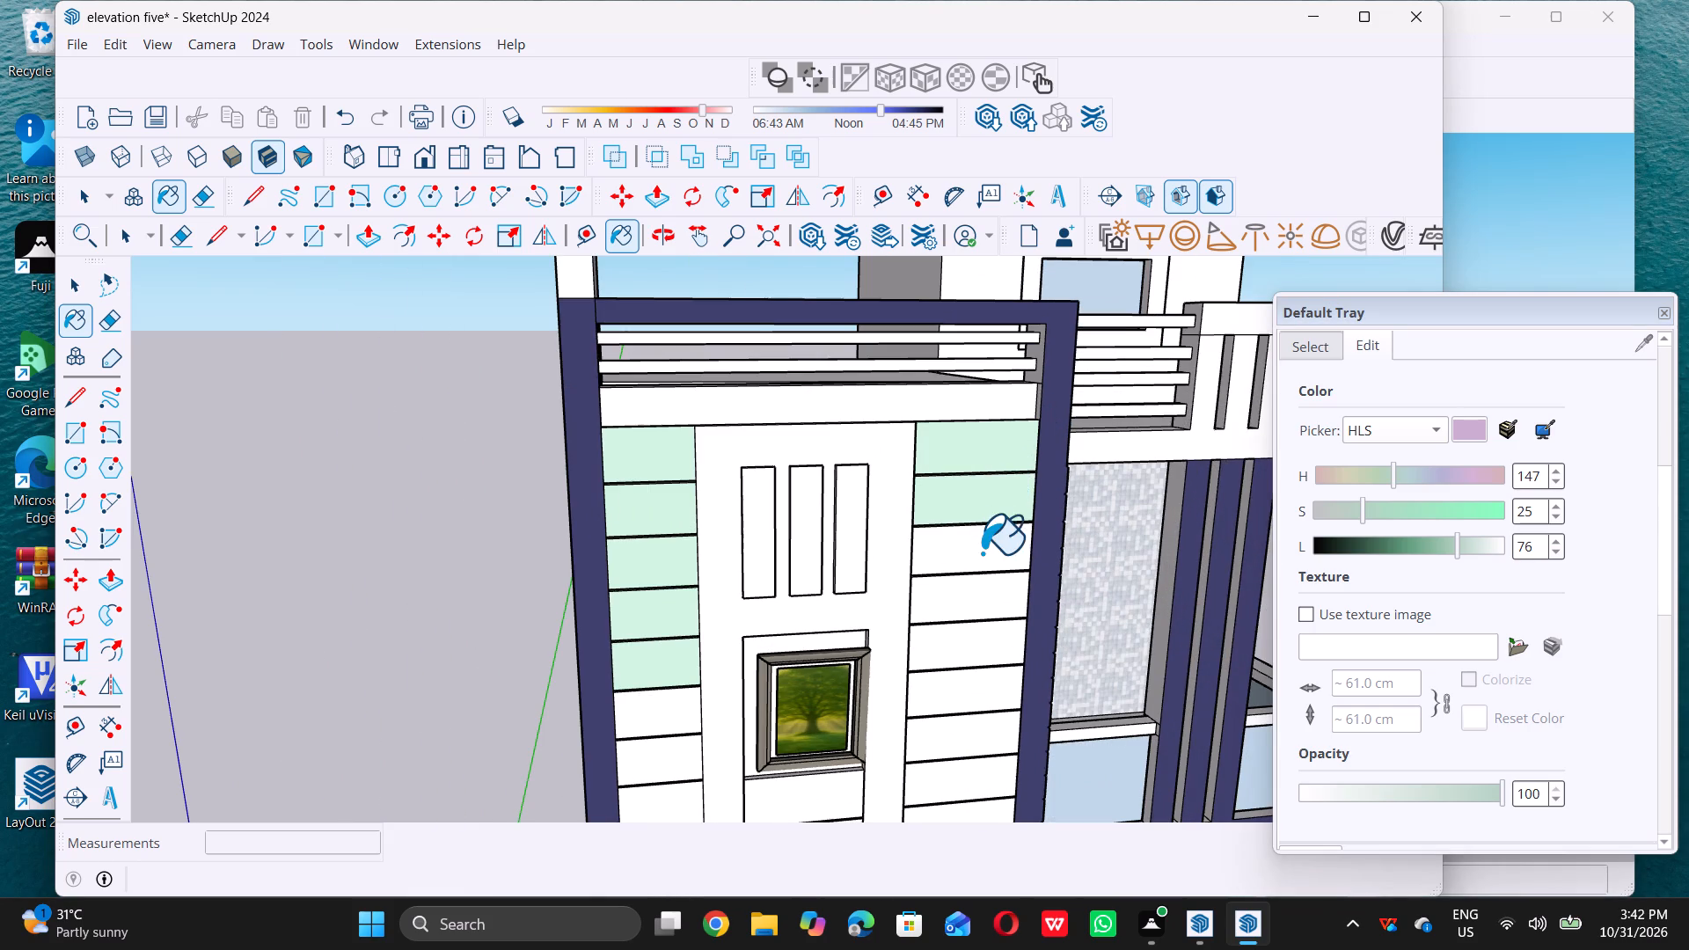
{"action": "left_click", "coordinate": [982, 548]}
{"action": "triple_click", "coordinate": [958, 603]}
{"action": "scroll", "coordinate": [940, 507], "scroll_direction": "down", "scroll_amount": 8}
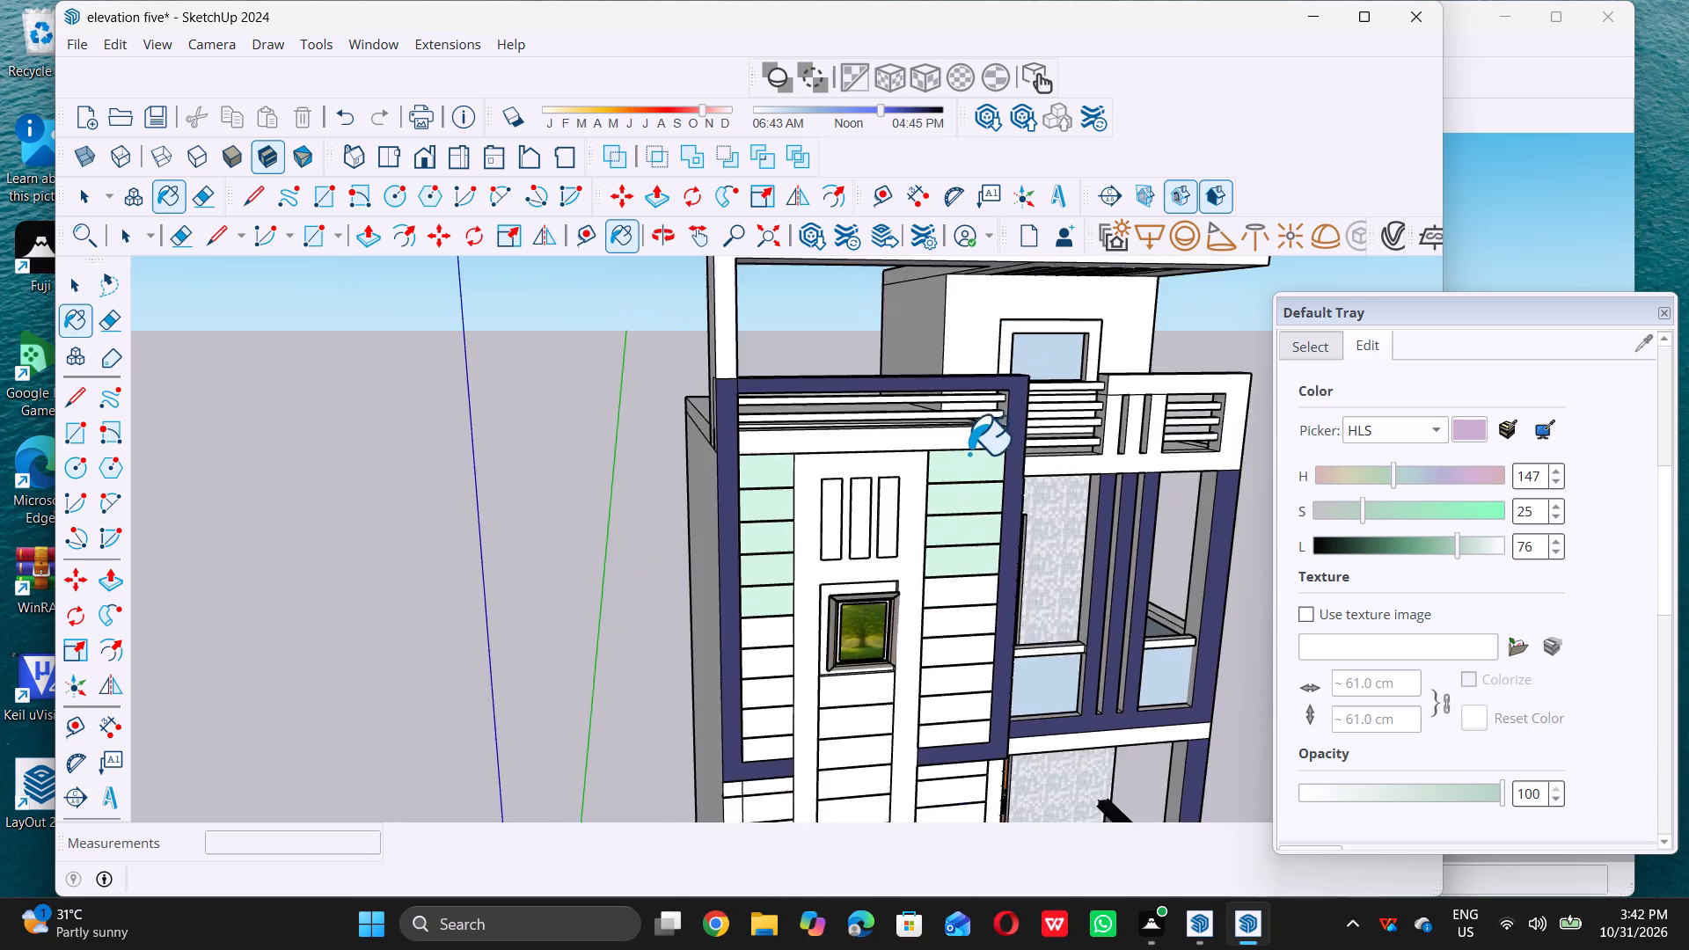
{"action": "scroll", "coordinate": [969, 453], "scroll_direction": "down", "scroll_amount": 6}
{"action": "scroll", "coordinate": [955, 538], "scroll_direction": "up", "scroll_amount": 8}
{"action": "left_click", "coordinate": [966, 497]}
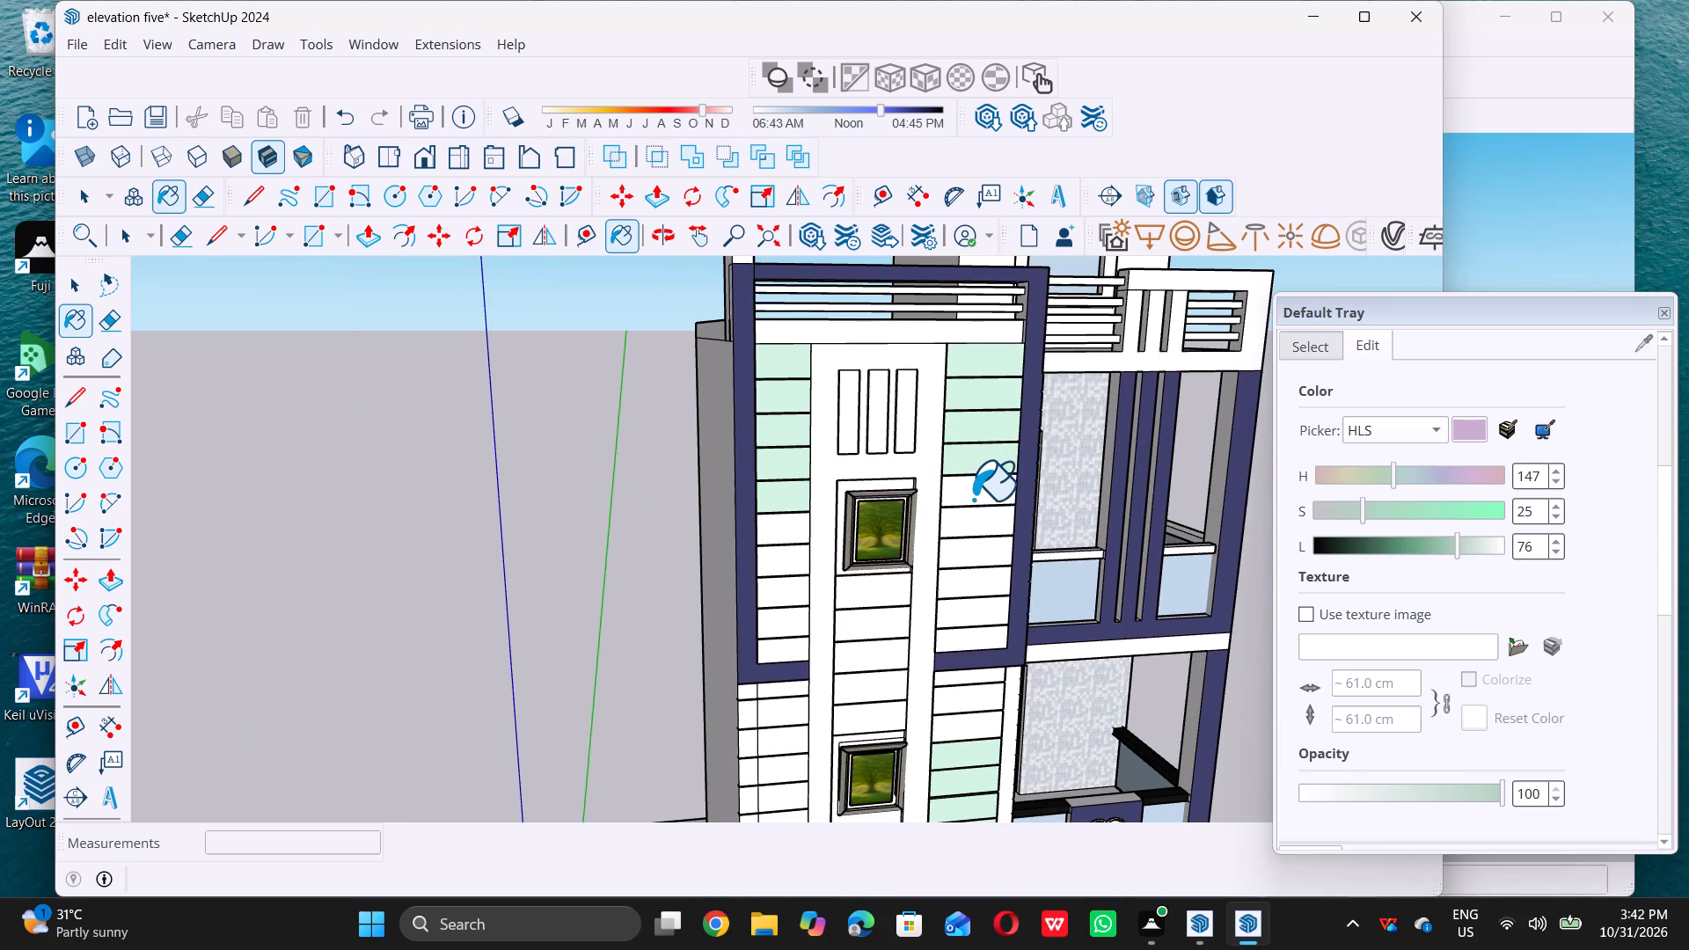
{"action": "left_click", "coordinate": [979, 533]}
{"action": "left_click", "coordinate": [983, 554]}
{"action": "left_click", "coordinate": [974, 581]}
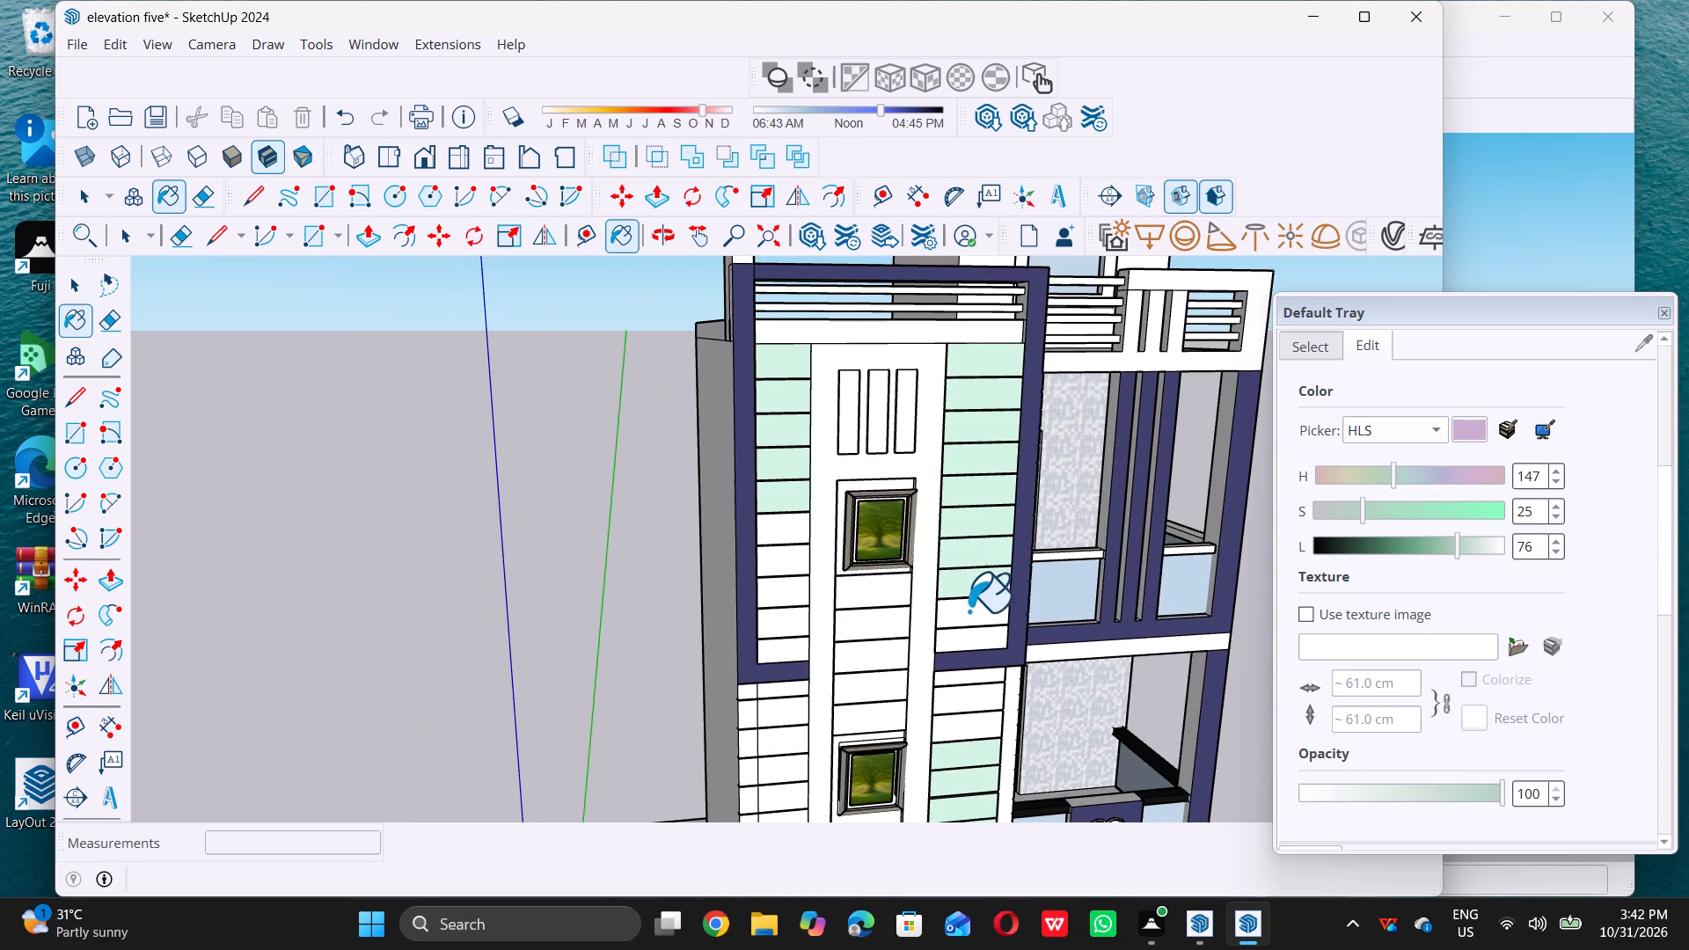
{"action": "left_click", "coordinate": [975, 613]}
{"action": "left_click", "coordinate": [970, 638]}
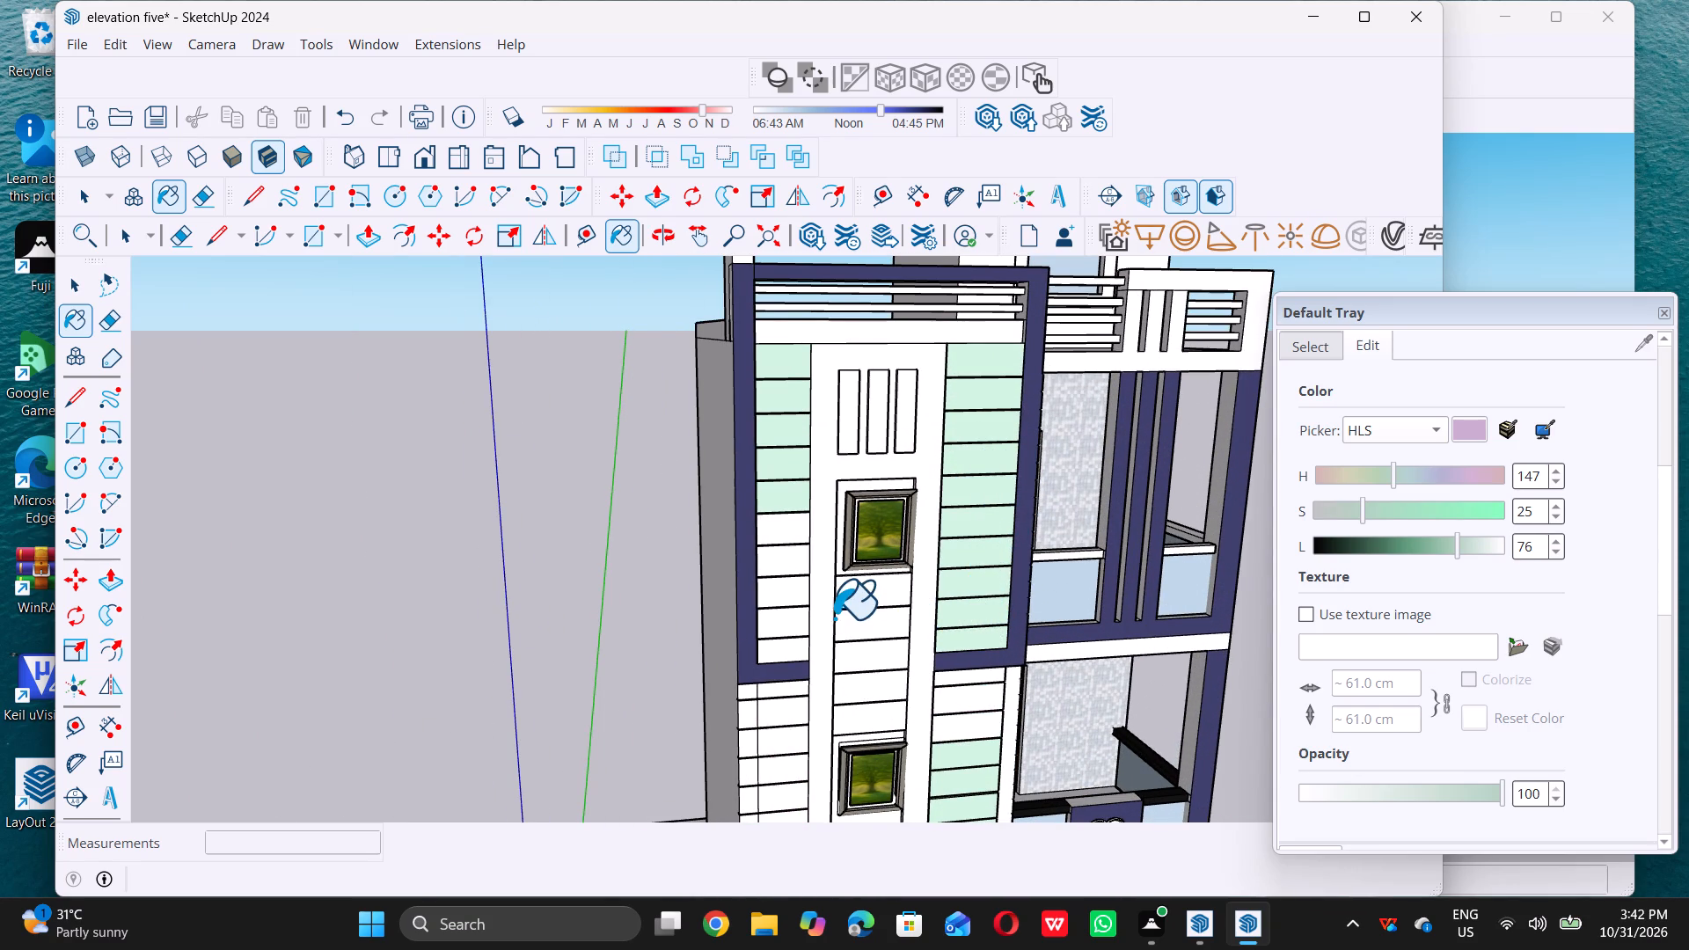
Paint the four white cladding strips directly below the top-floor window pale green.
{"action": "left_click", "coordinate": [856, 606]}
{"action": "left_click", "coordinate": [871, 628]}
{"action": "double_click", "coordinate": [859, 661]}
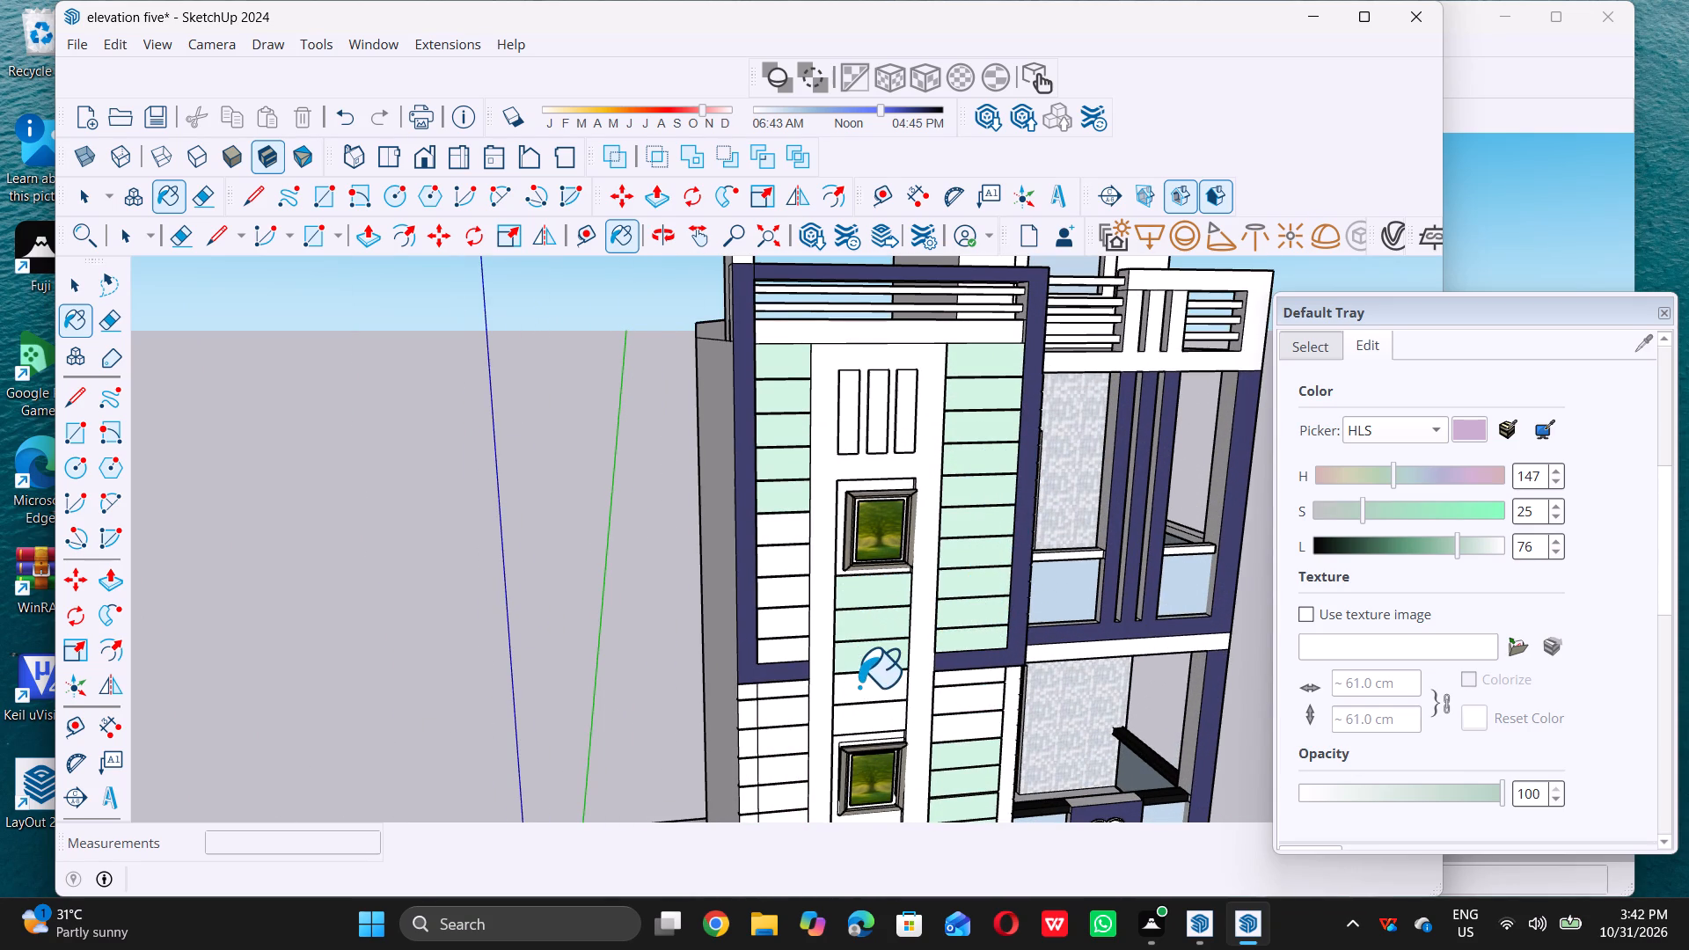
{"action": "left_click", "coordinate": [859, 686]}
Paint the remaining five white top-floor strips on the window's outer side pale green.
{"action": "left_click", "coordinate": [796, 647]}
{"action": "left_click", "coordinate": [787, 617]}
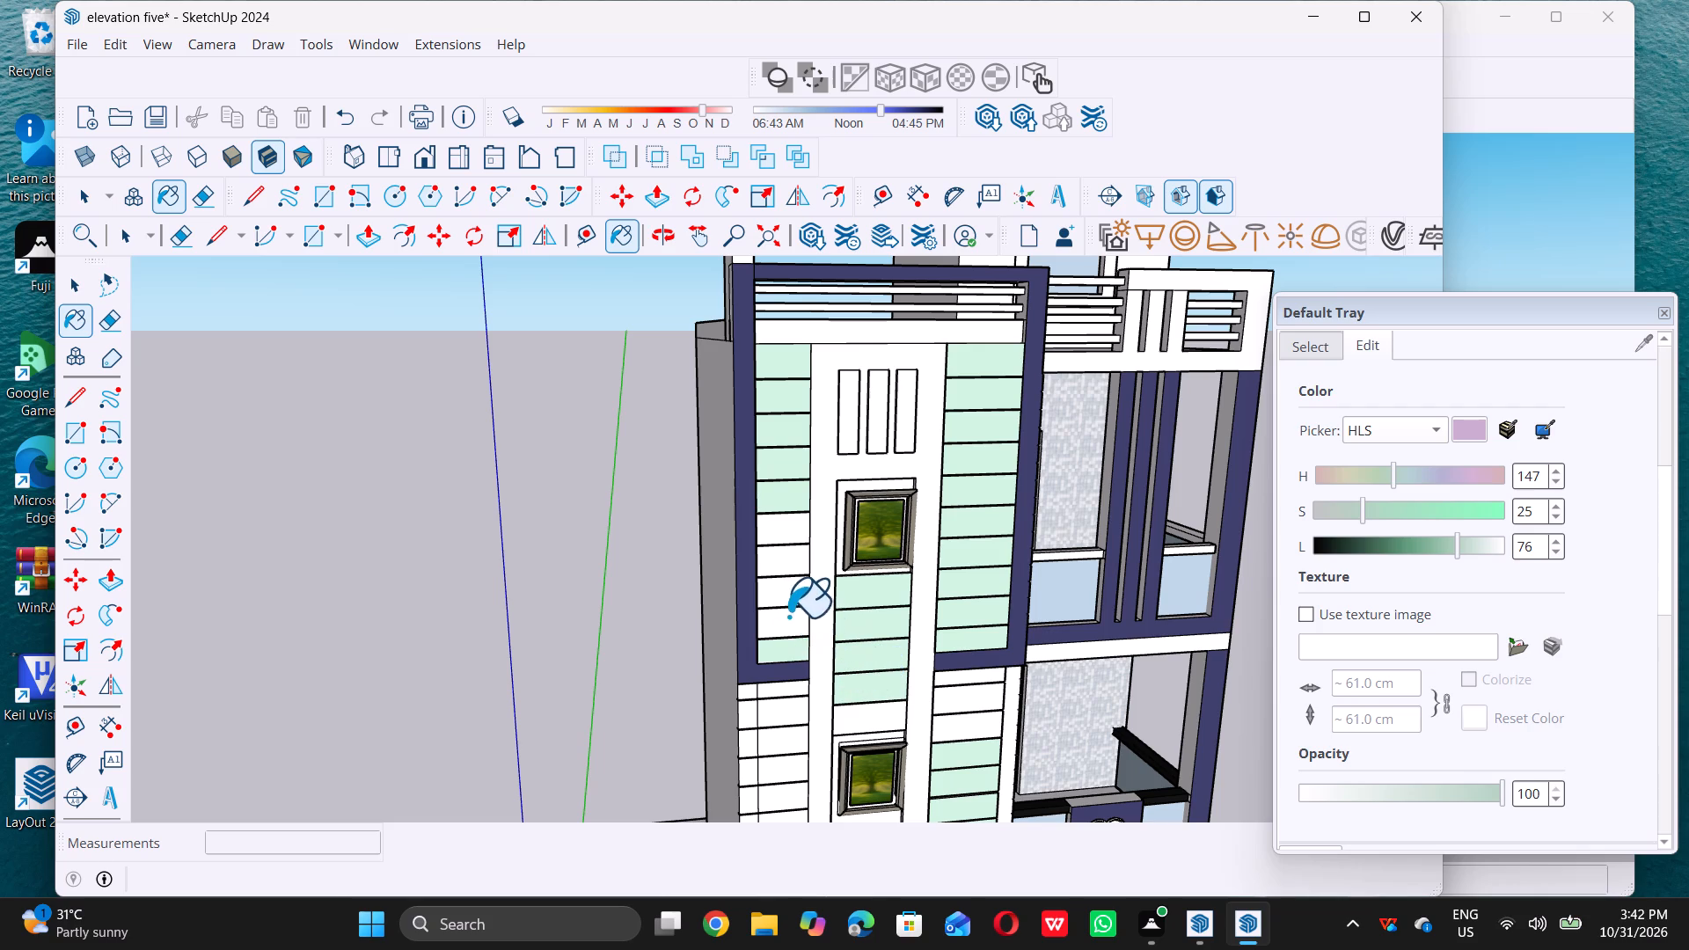
{"action": "double_click", "coordinate": [789, 589]}
{"action": "left_click", "coordinate": [787, 564]}
{"action": "left_click", "coordinate": [790, 539]}
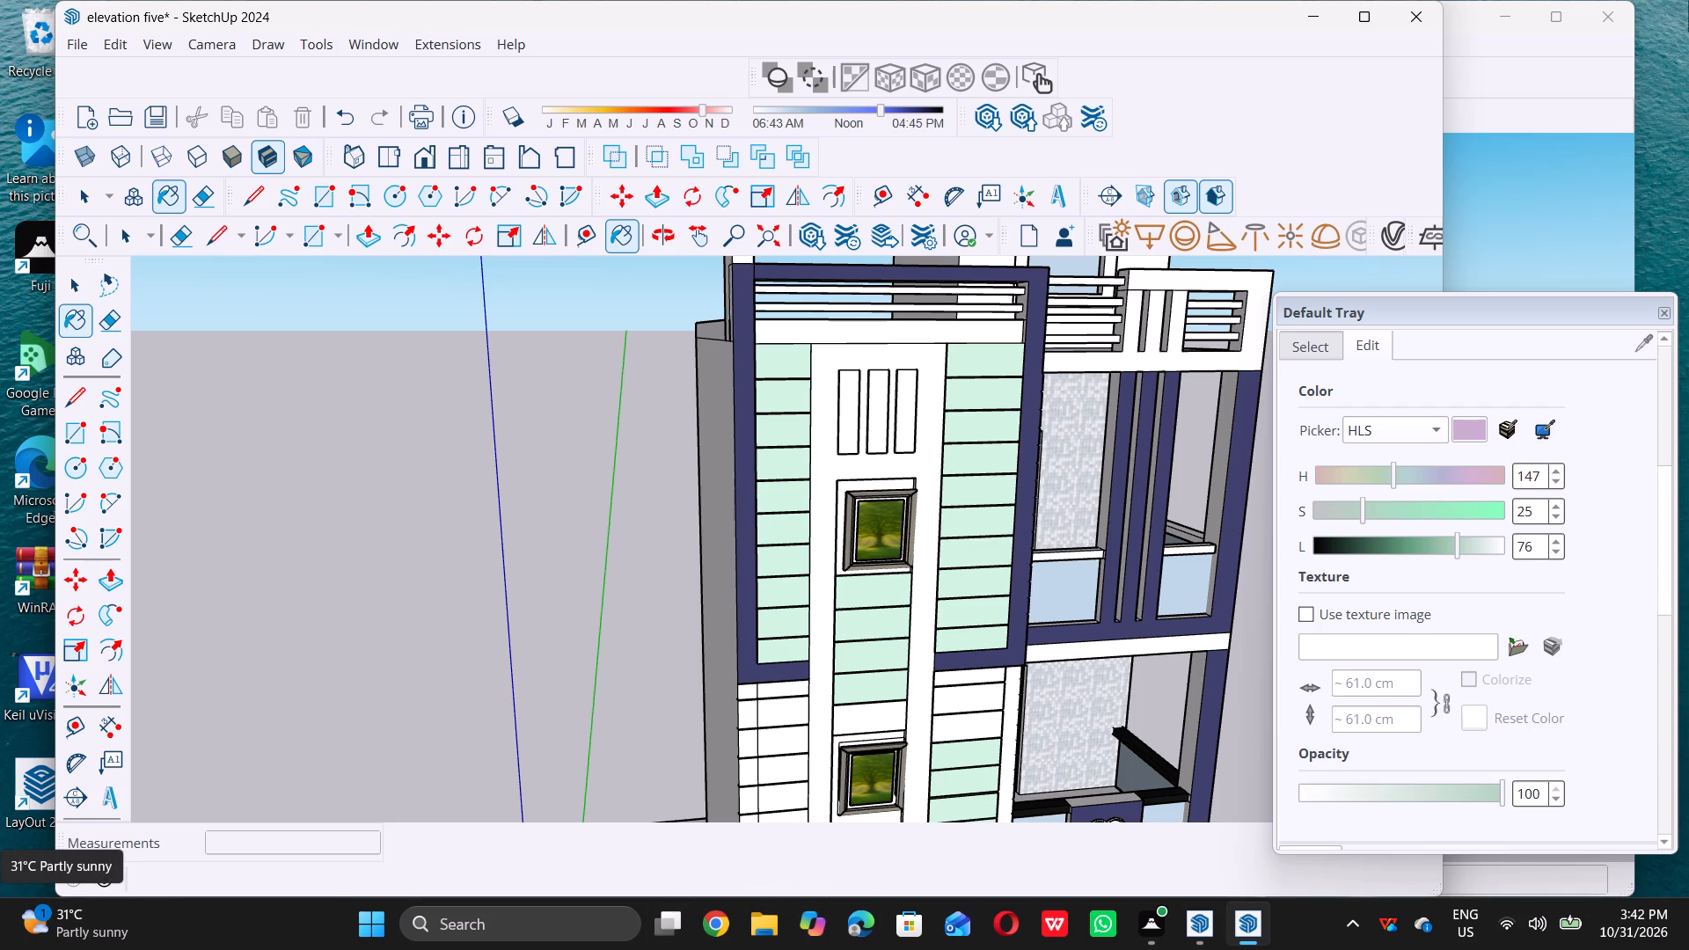
Paint the uppermost three middle-floor strips on the window's outer side pale green, including their narrow pieces along the building edge.
{"action": "scroll", "coordinate": [830, 594], "scroll_direction": "down", "scroll_amount": 5}
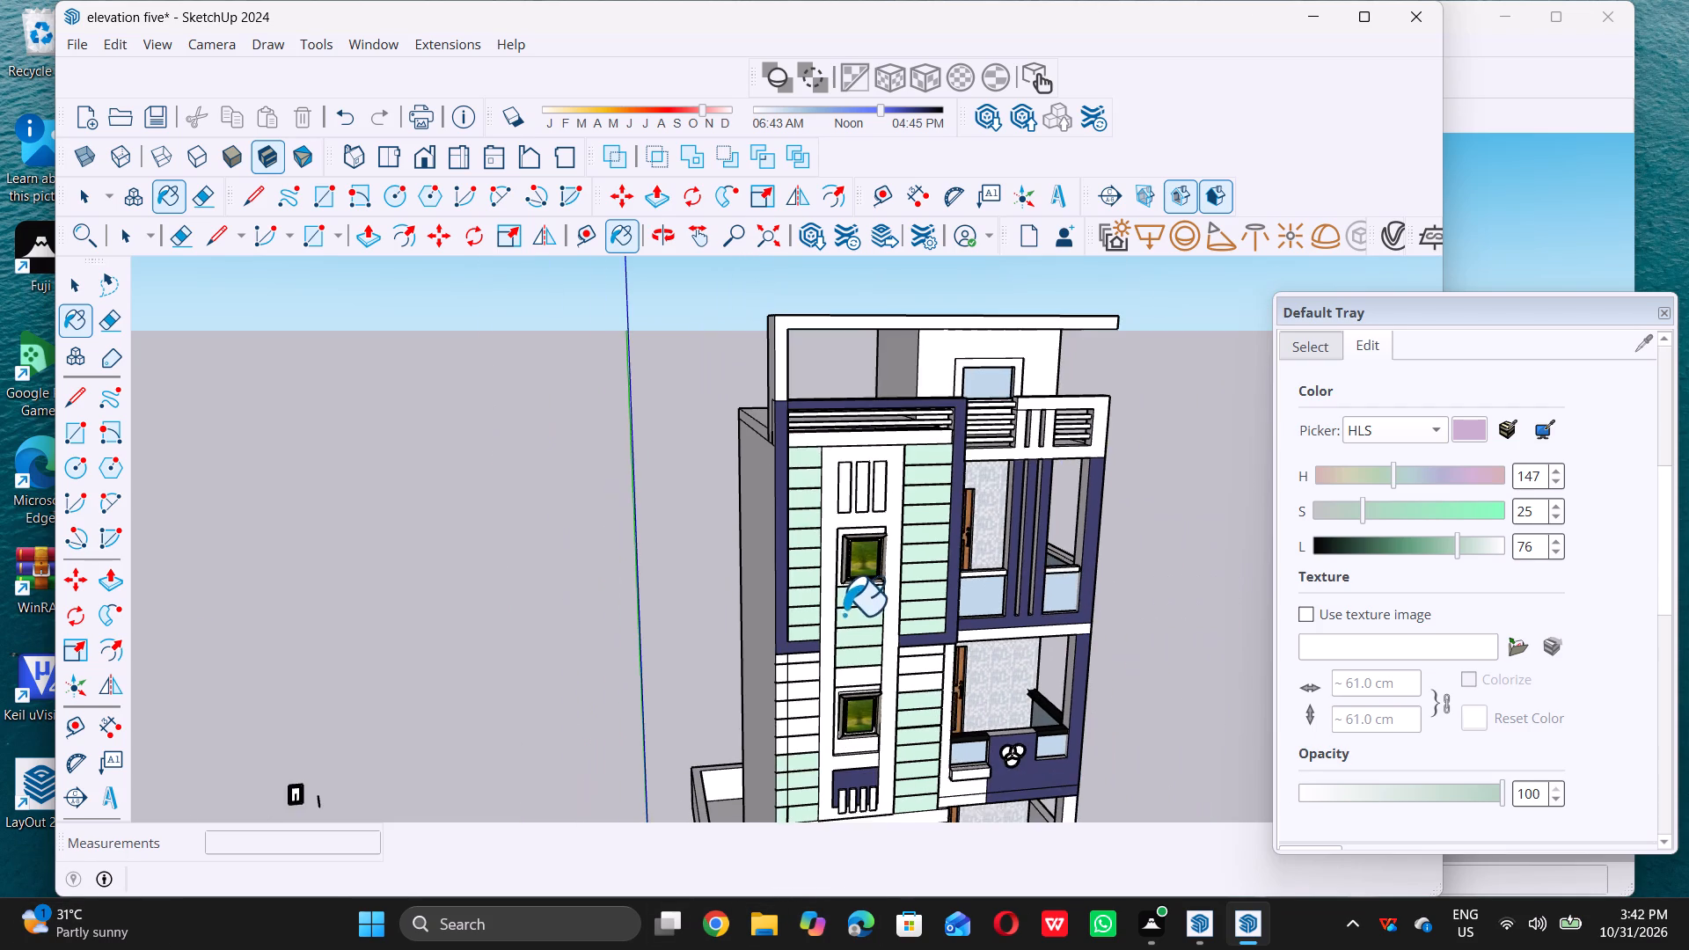
{"action": "scroll", "coordinate": [871, 576], "scroll_direction": "down", "scroll_amount": 6}
{"action": "scroll", "coordinate": [881, 626], "scroll_direction": "up", "scroll_amount": 14}
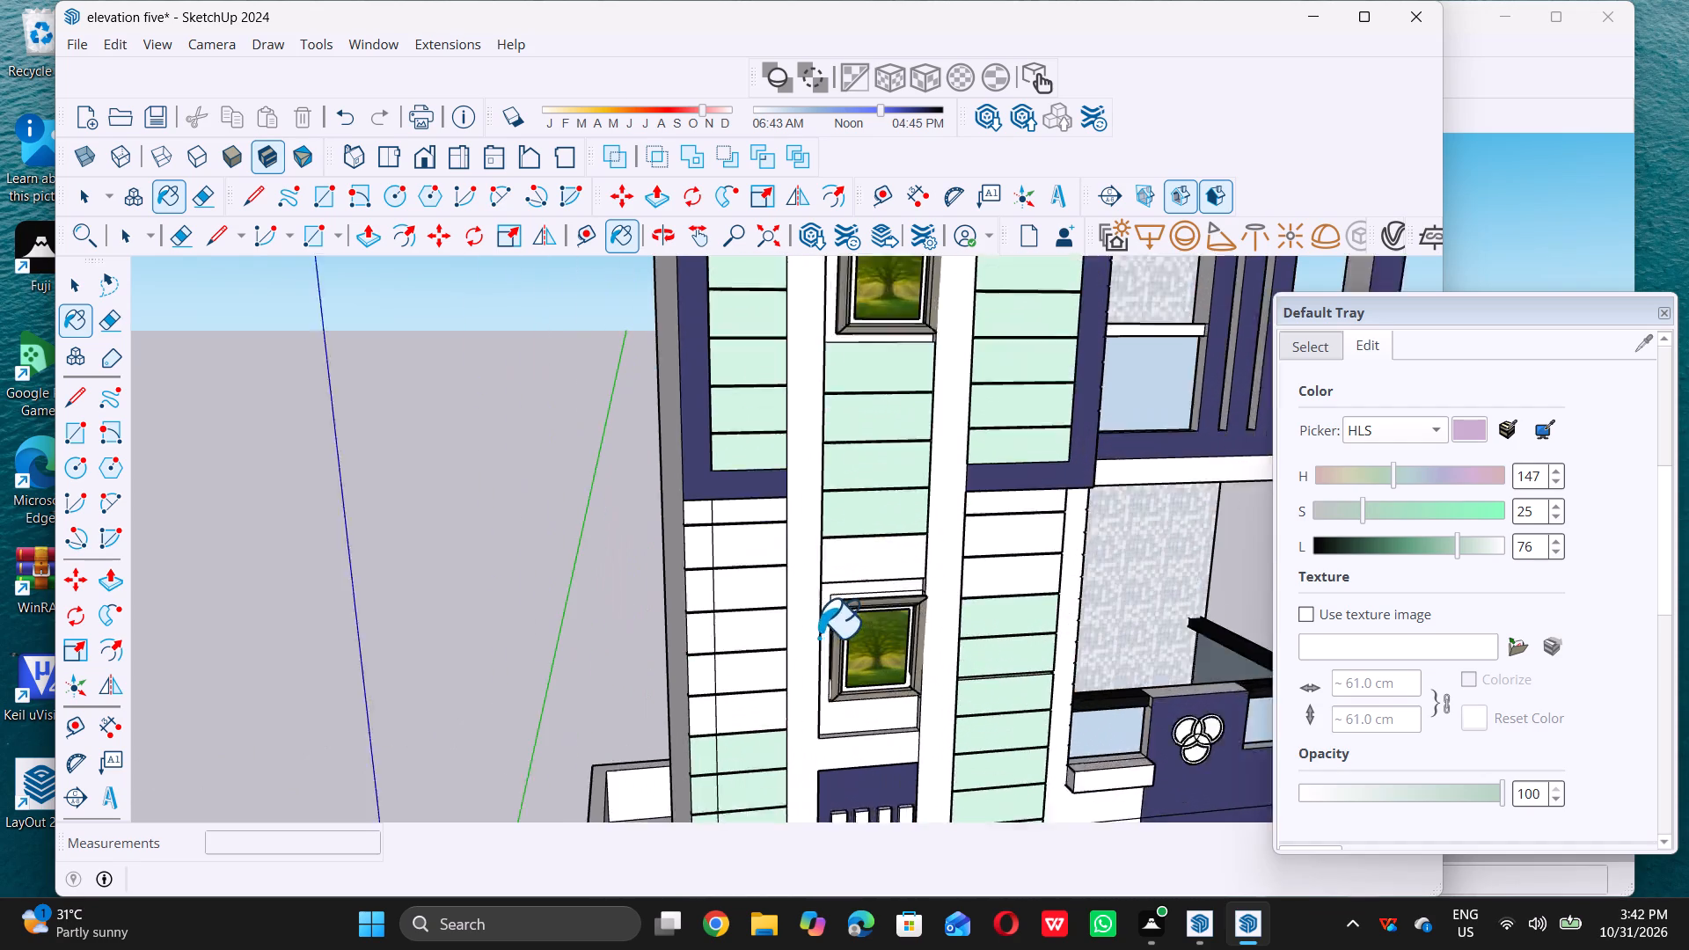
{"action": "scroll", "coordinate": [783, 599], "scroll_direction": "up", "scroll_amount": 5}
{"action": "left_click", "coordinate": [671, 436]}
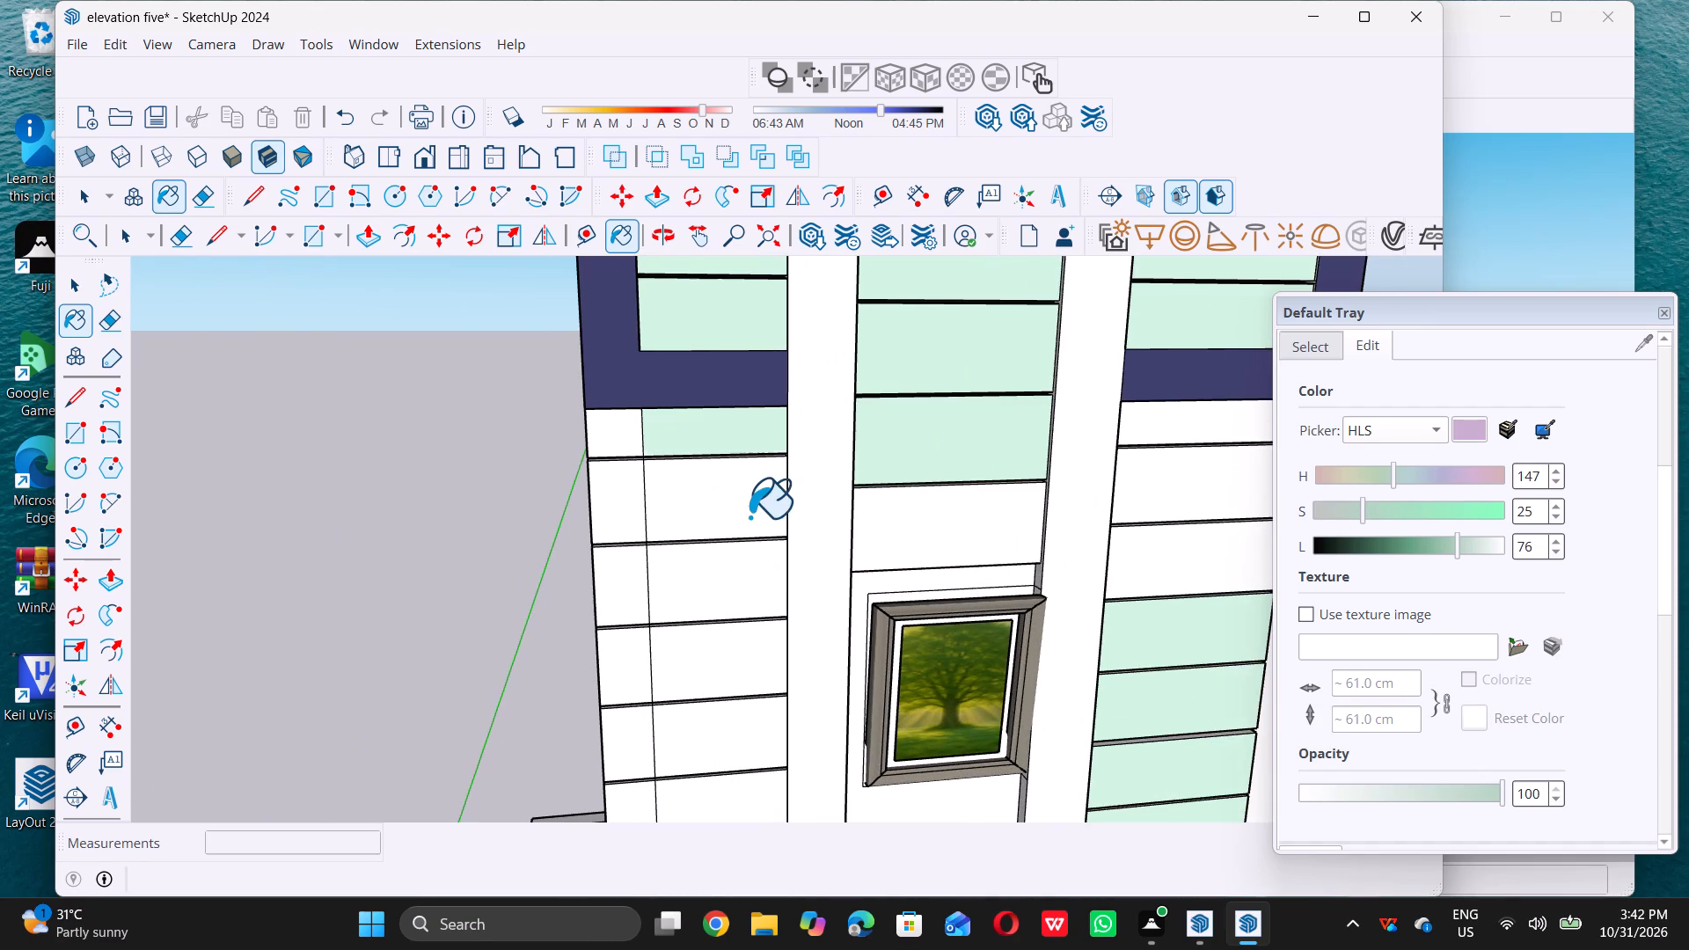
{"action": "left_click", "coordinate": [751, 517]}
{"action": "left_click", "coordinate": [614, 440]}
{"action": "left_click", "coordinate": [619, 442]}
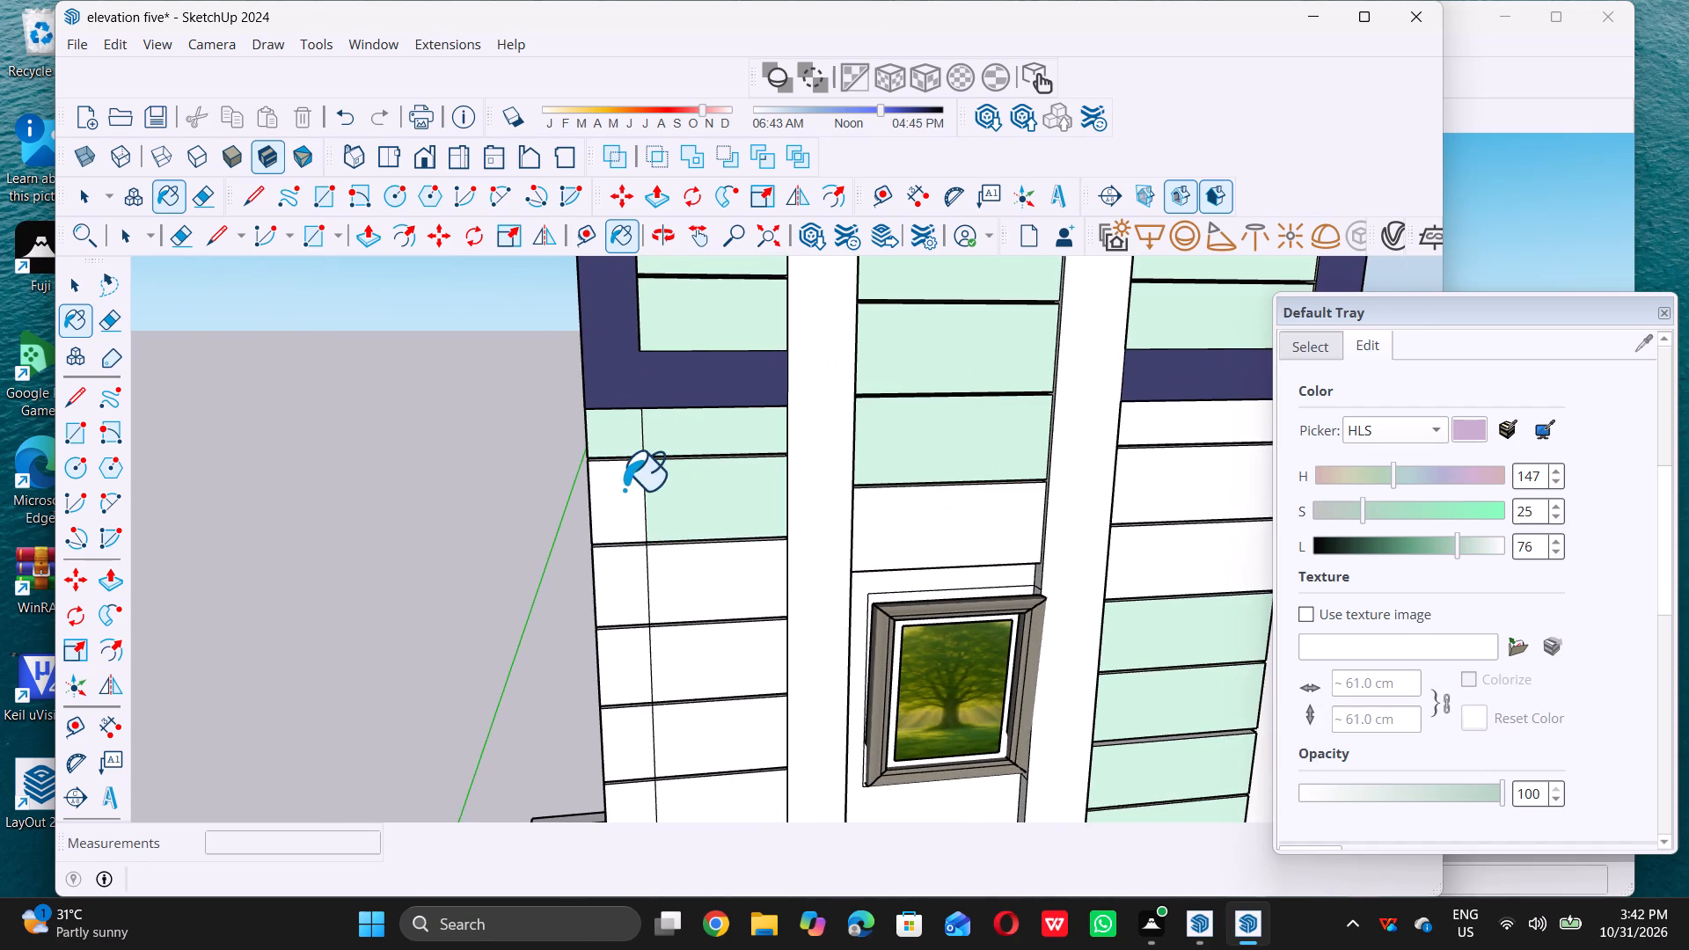
{"action": "left_click", "coordinate": [624, 491]}
{"action": "left_click_drag", "start_coordinate": [692, 592], "coordinate": [701, 596]}
{"action": "left_click", "coordinate": [617, 600]}
Paint the three remaining white middle-floor strips on the window's outer side pale green, including their narrow edge pieces.
{"action": "scroll", "coordinate": [650, 573], "scroll_direction": "down", "scroll_amount": 6}
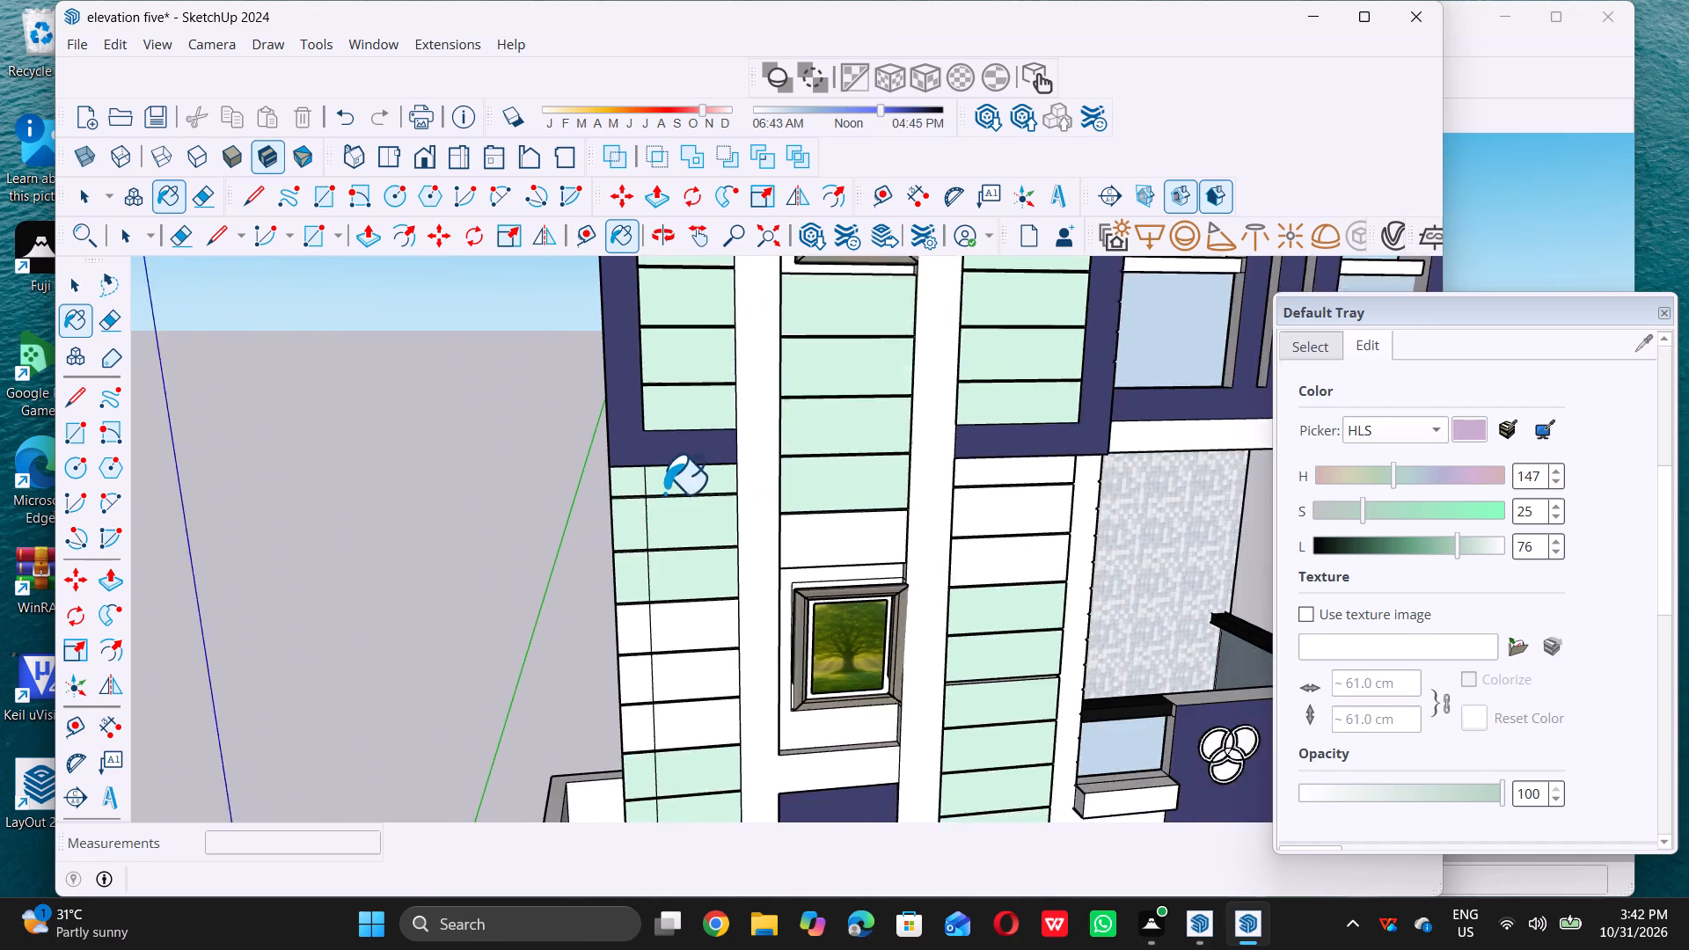
{"action": "scroll", "coordinate": [674, 479], "scroll_direction": "down", "scroll_amount": 5}
{"action": "scroll", "coordinate": [706, 566], "scroll_direction": "up", "scroll_amount": 10}
{"action": "double_click", "coordinate": [675, 574]}
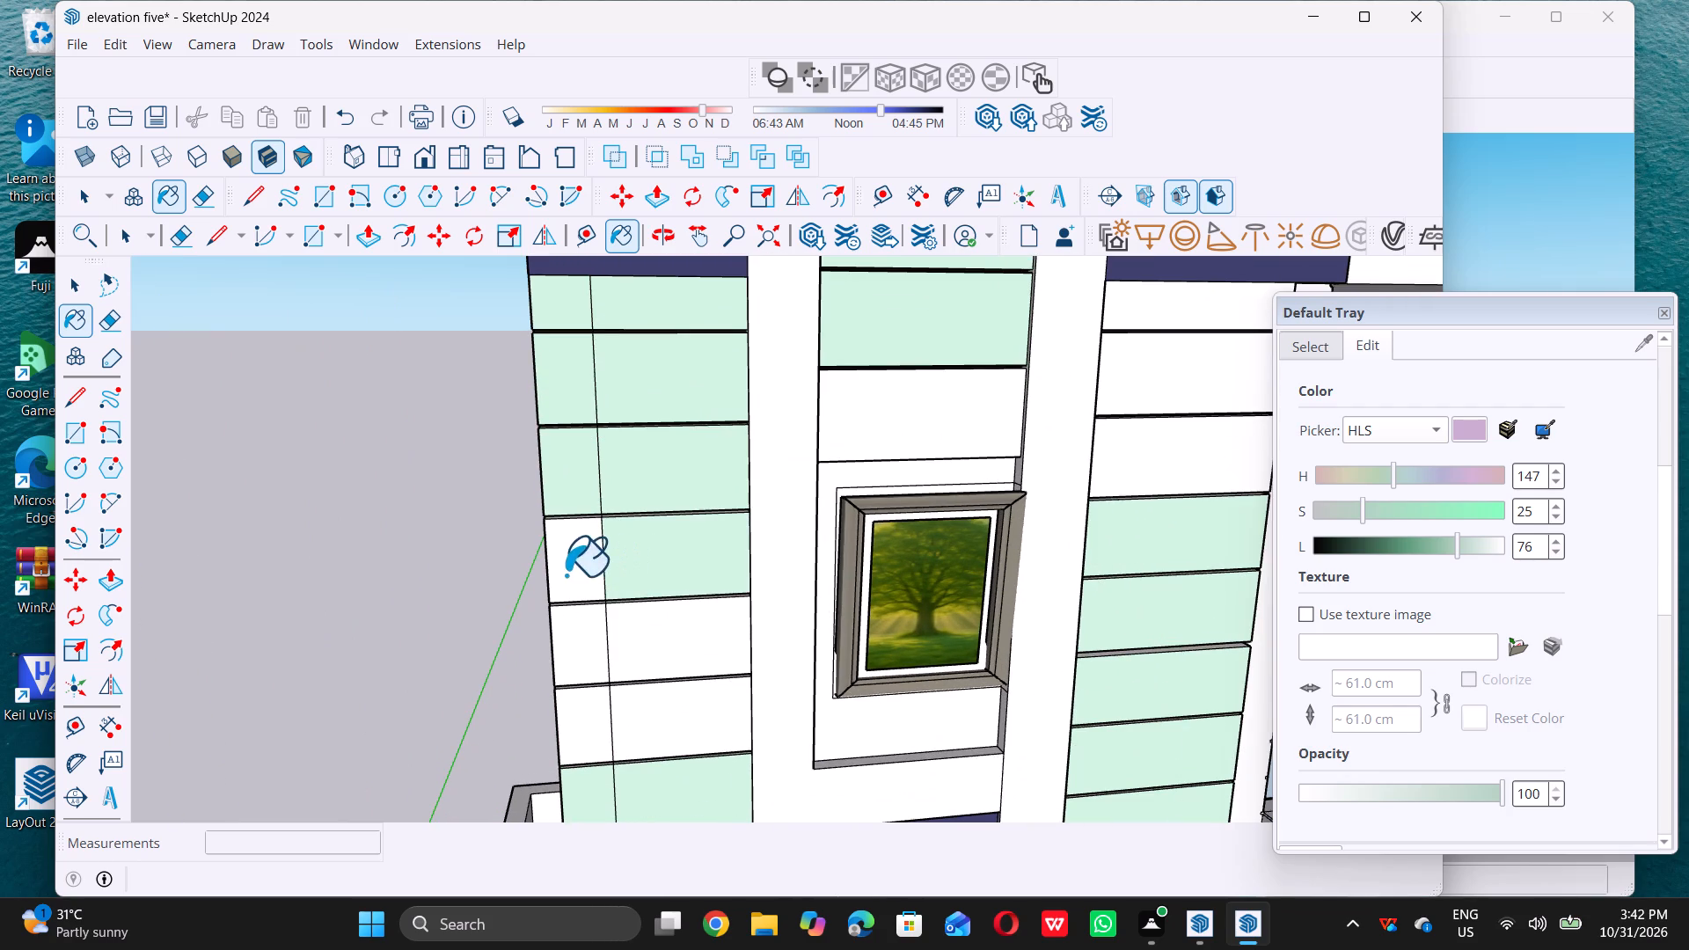
{"action": "double_click", "coordinate": [562, 573]}
{"action": "left_click_drag", "start_coordinate": [583, 624], "coordinate": [591, 626]}
{"action": "left_click", "coordinate": [651, 663]}
{"action": "double_click", "coordinate": [654, 717]}
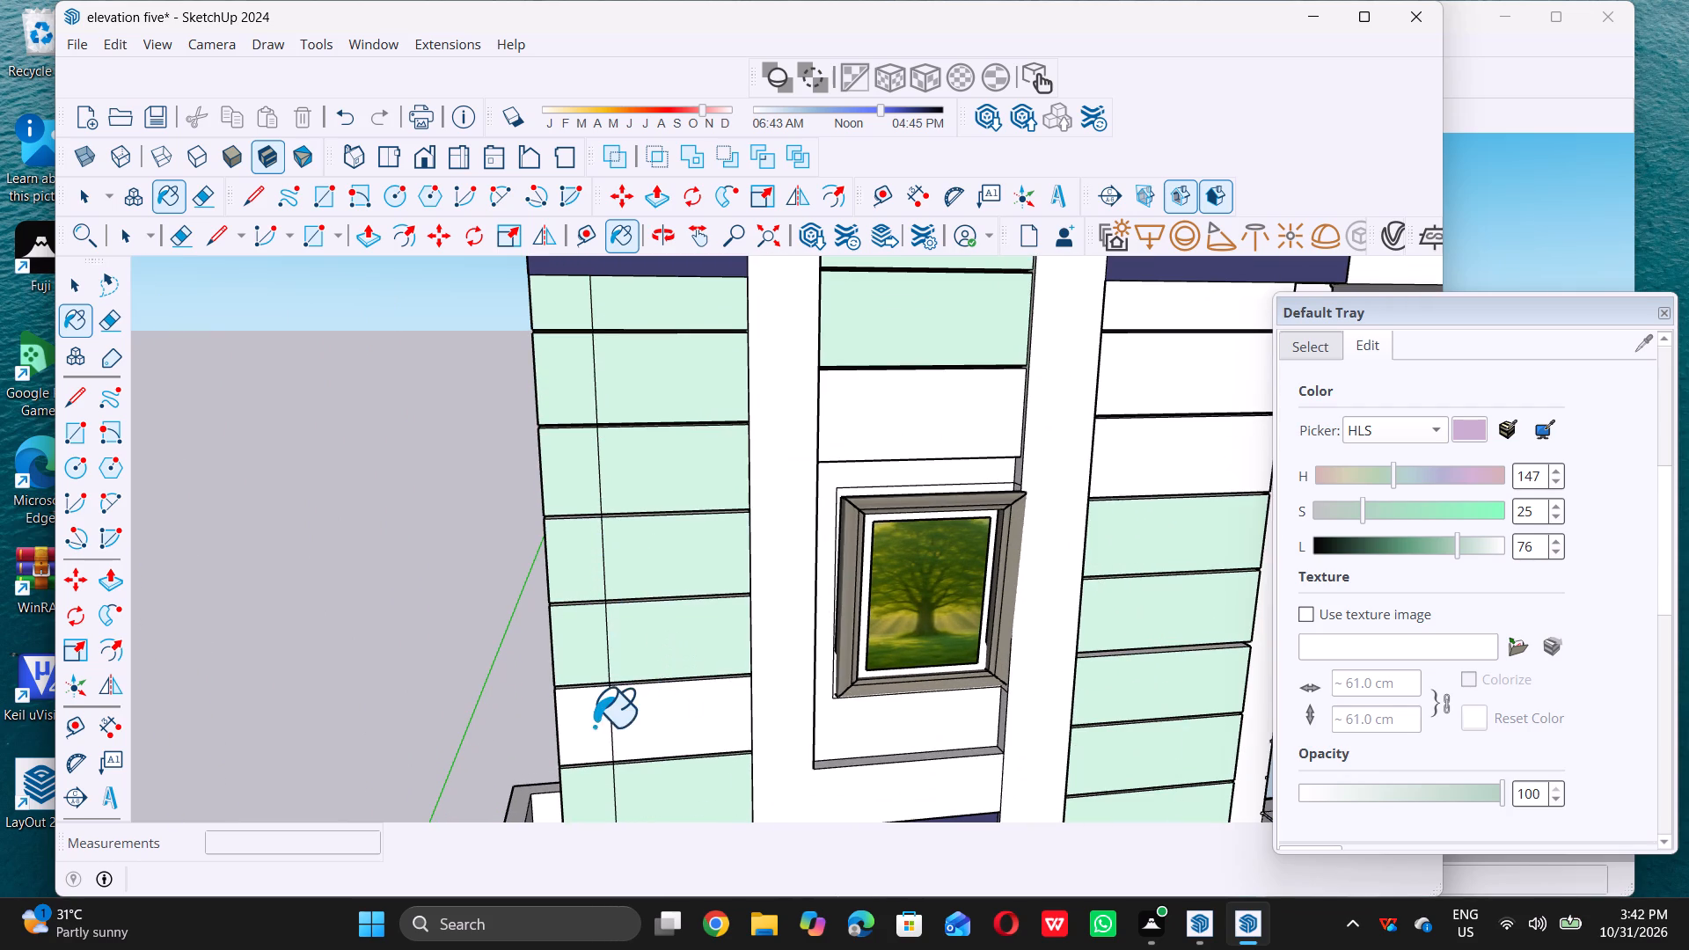
{"action": "left_click", "coordinate": [587, 728]}
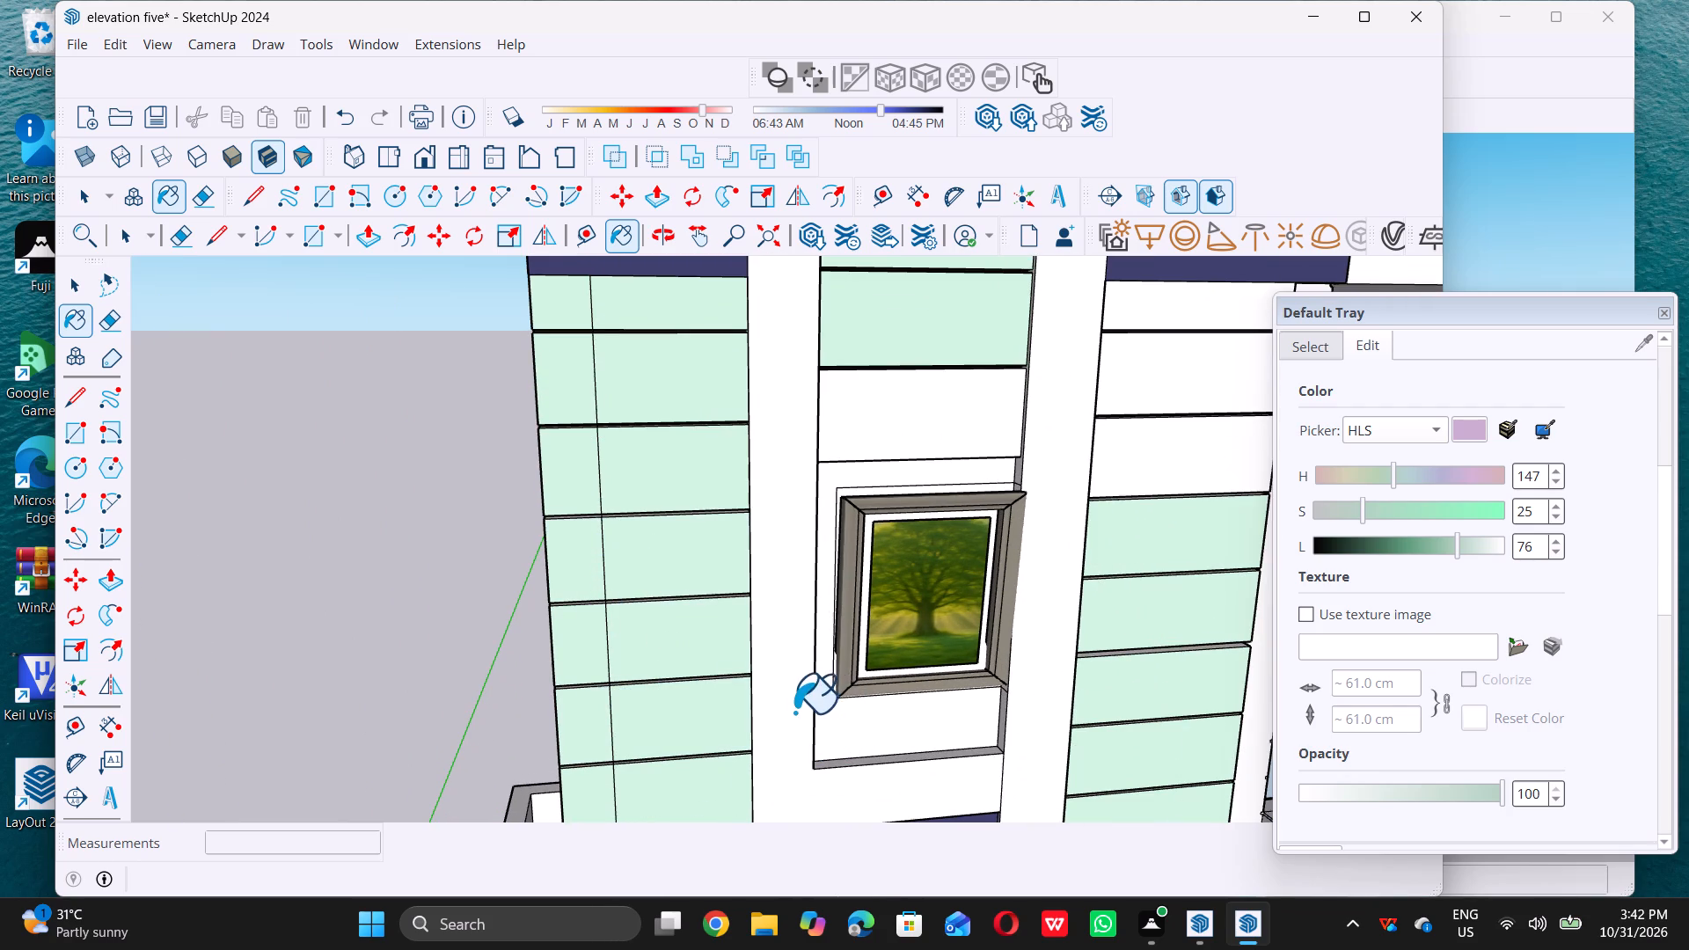
Paint the three white middle-floor strips on the balcony side and the strip just above the middle-floor window pale green.
{"action": "scroll", "coordinate": [794, 705], "scroll_direction": "down", "scroll_amount": 11}
{"action": "scroll", "coordinate": [989, 571], "scroll_direction": "up", "scroll_amount": 5}
{"action": "scroll", "coordinate": [917, 549], "scroll_direction": "up", "scroll_amount": 4}
{"action": "left_click", "coordinate": [904, 528]}
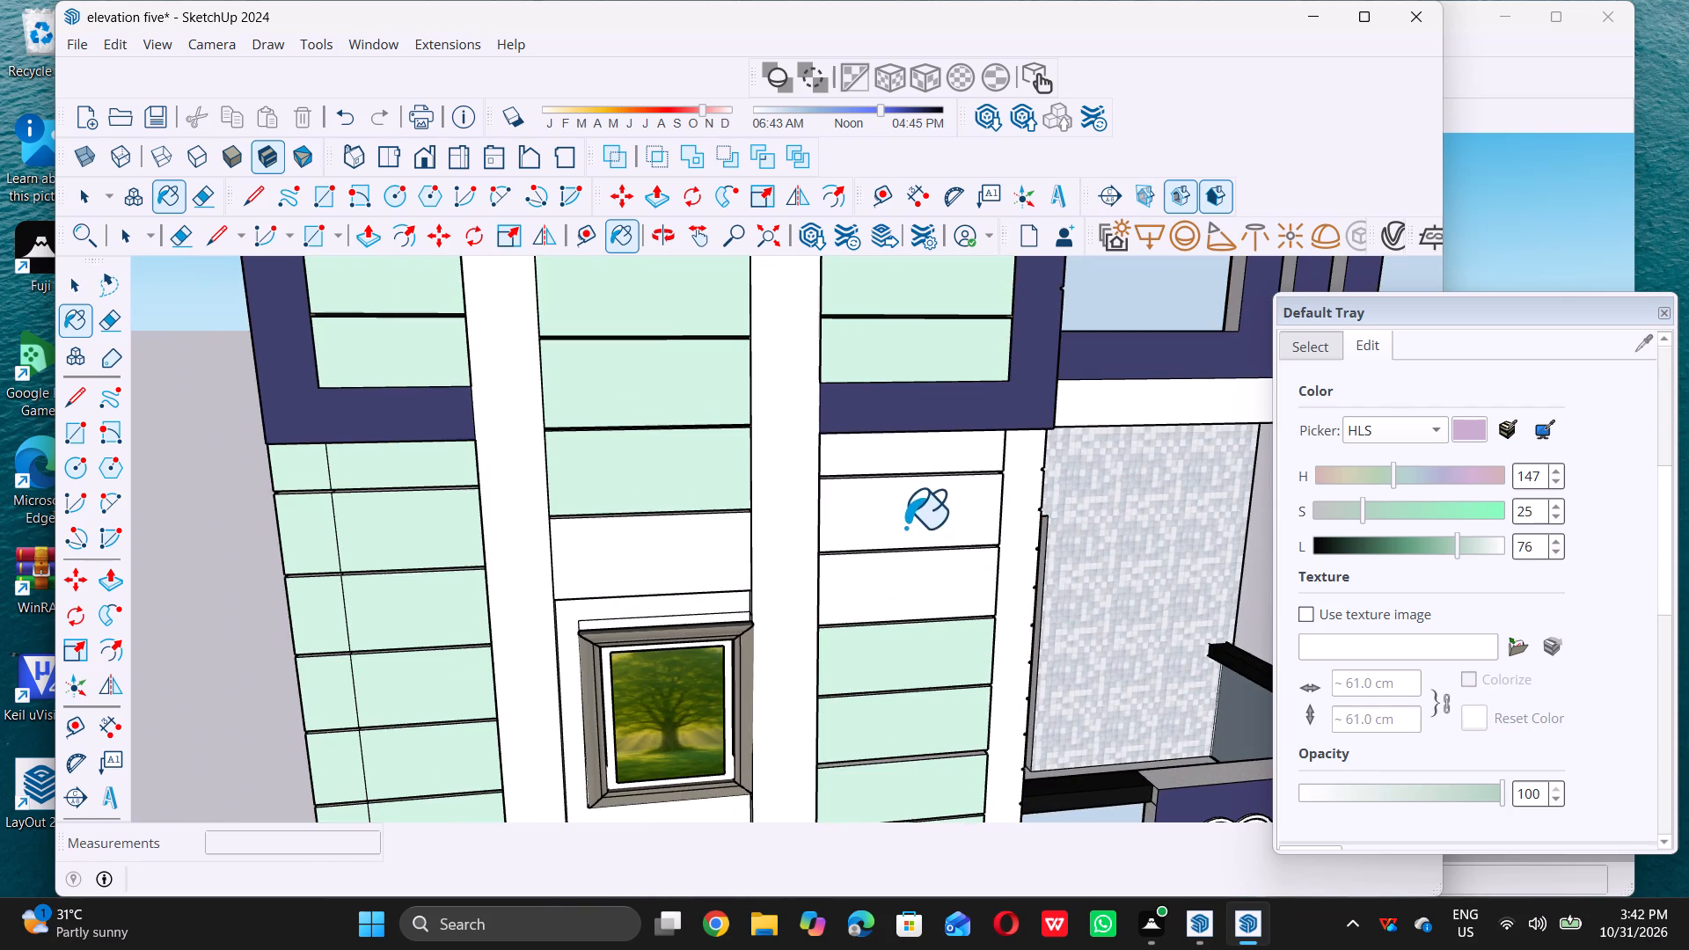
{"action": "left_click", "coordinate": [924, 577]}
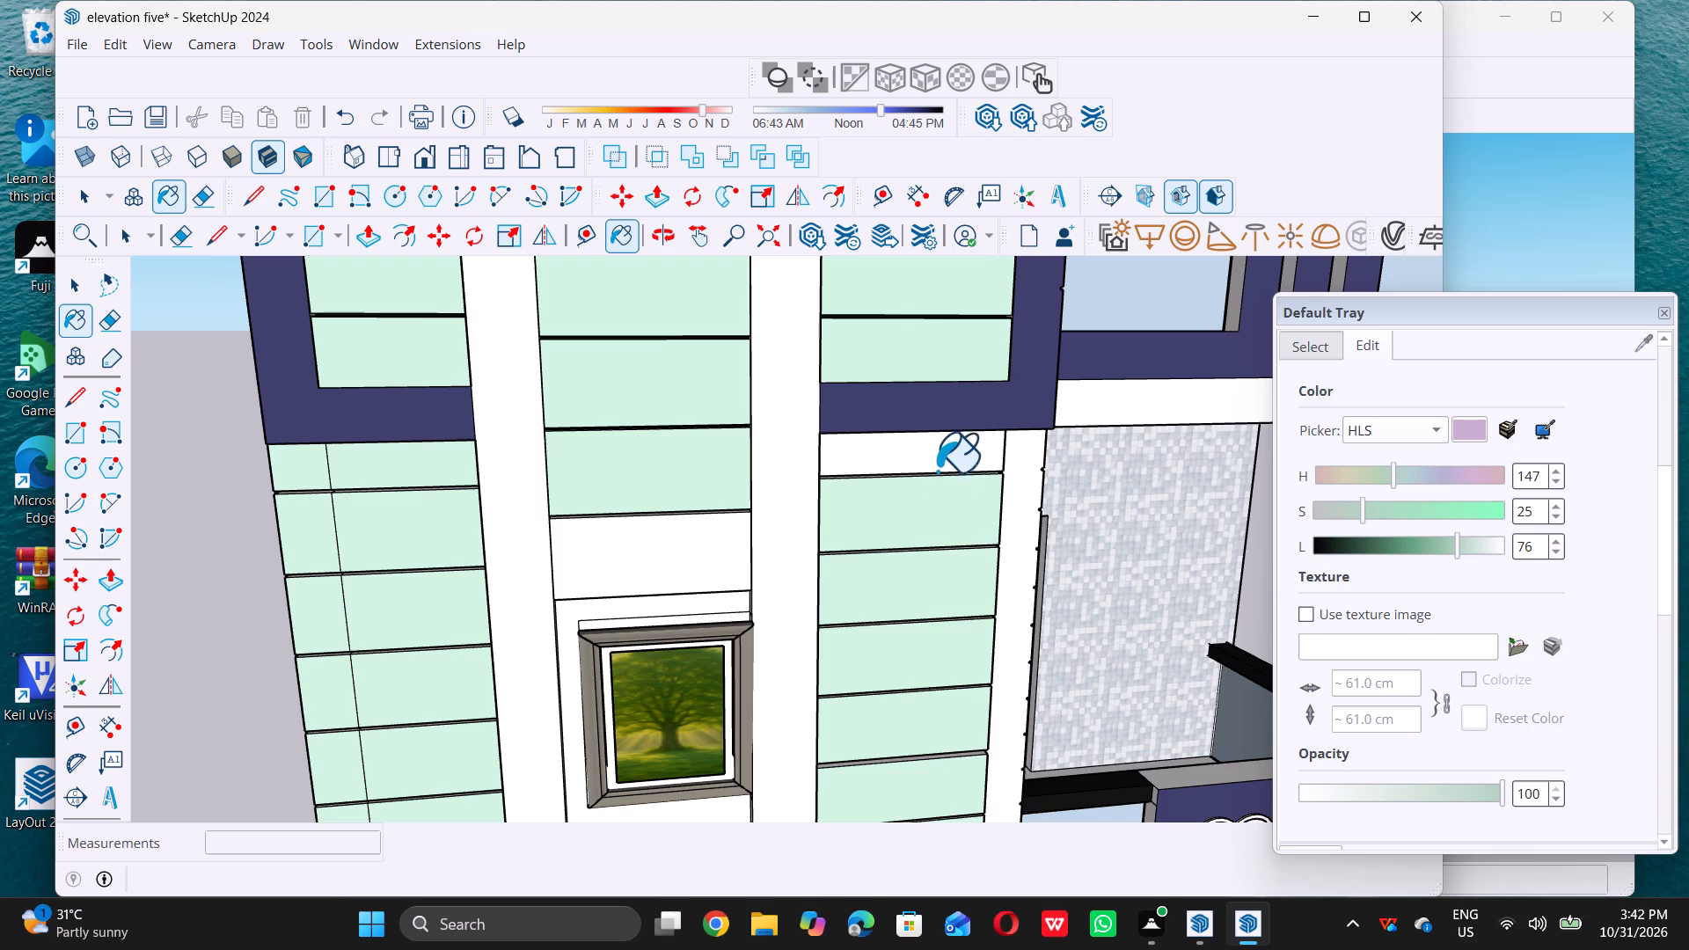
{"action": "left_click", "coordinate": [940, 468]}
{"action": "left_click", "coordinate": [703, 569]}
Paint the ground-floor front cladding strips above, beside and just below the window pale green, leaving the base strip white.
{"action": "scroll", "coordinate": [768, 530], "scroll_direction": "down", "scroll_amount": 12}
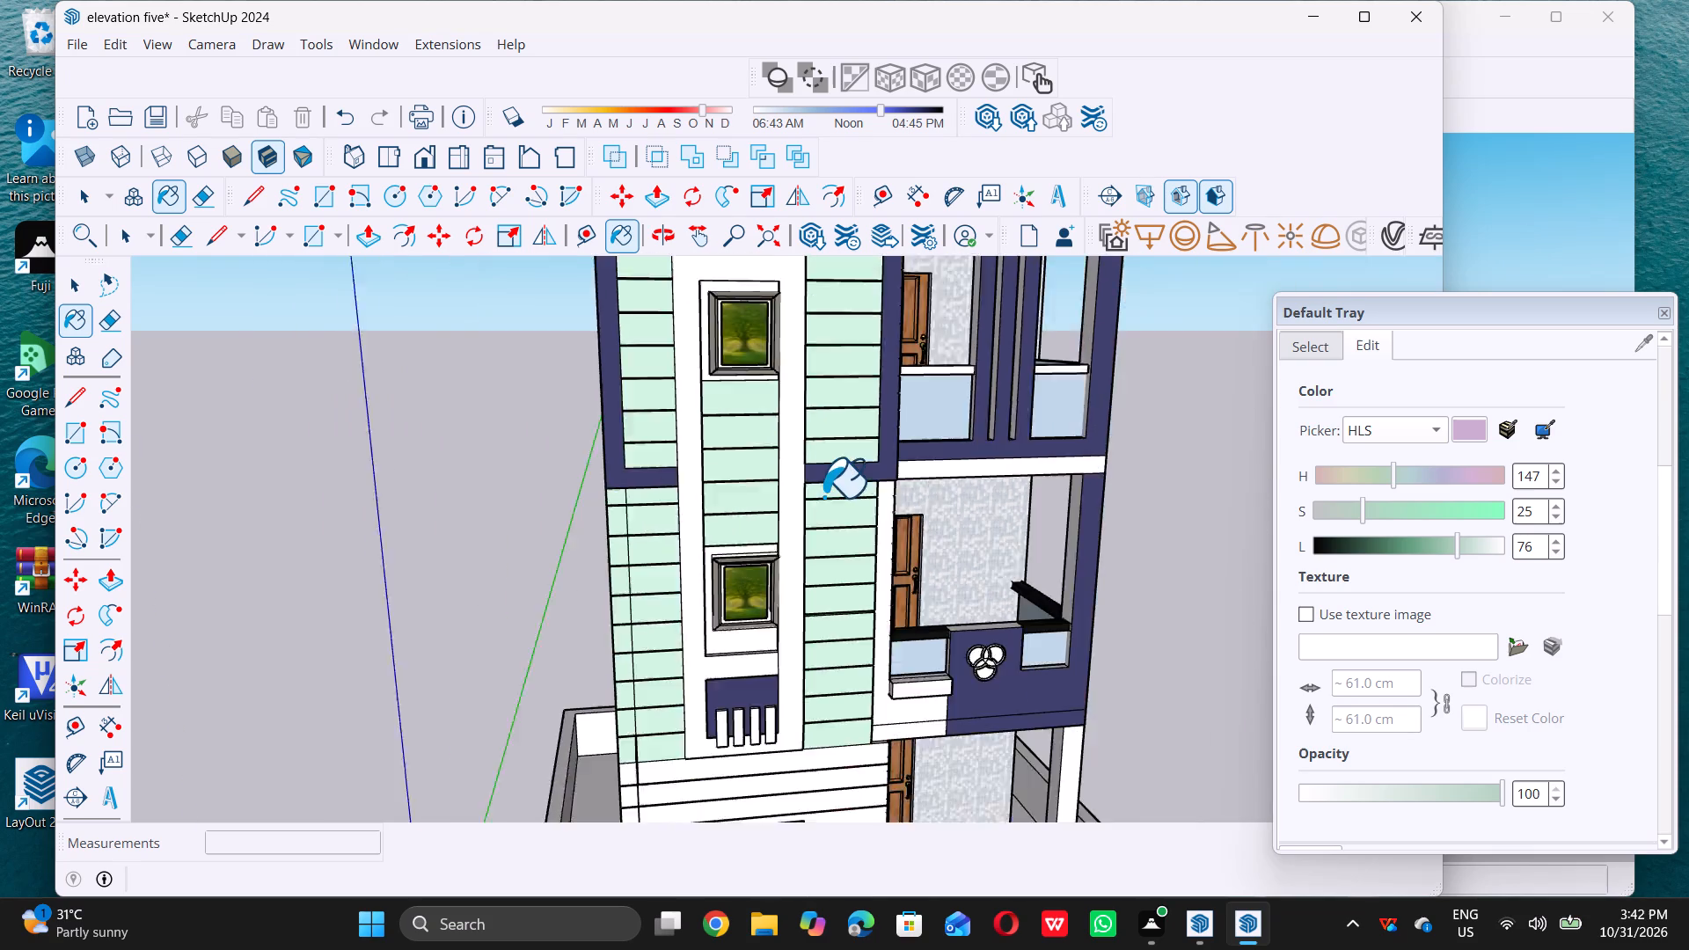
{"action": "scroll", "coordinate": [823, 496], "scroll_direction": "down", "scroll_amount": 10}
{"action": "scroll", "coordinate": [834, 598], "scroll_direction": "up", "scroll_amount": 13}
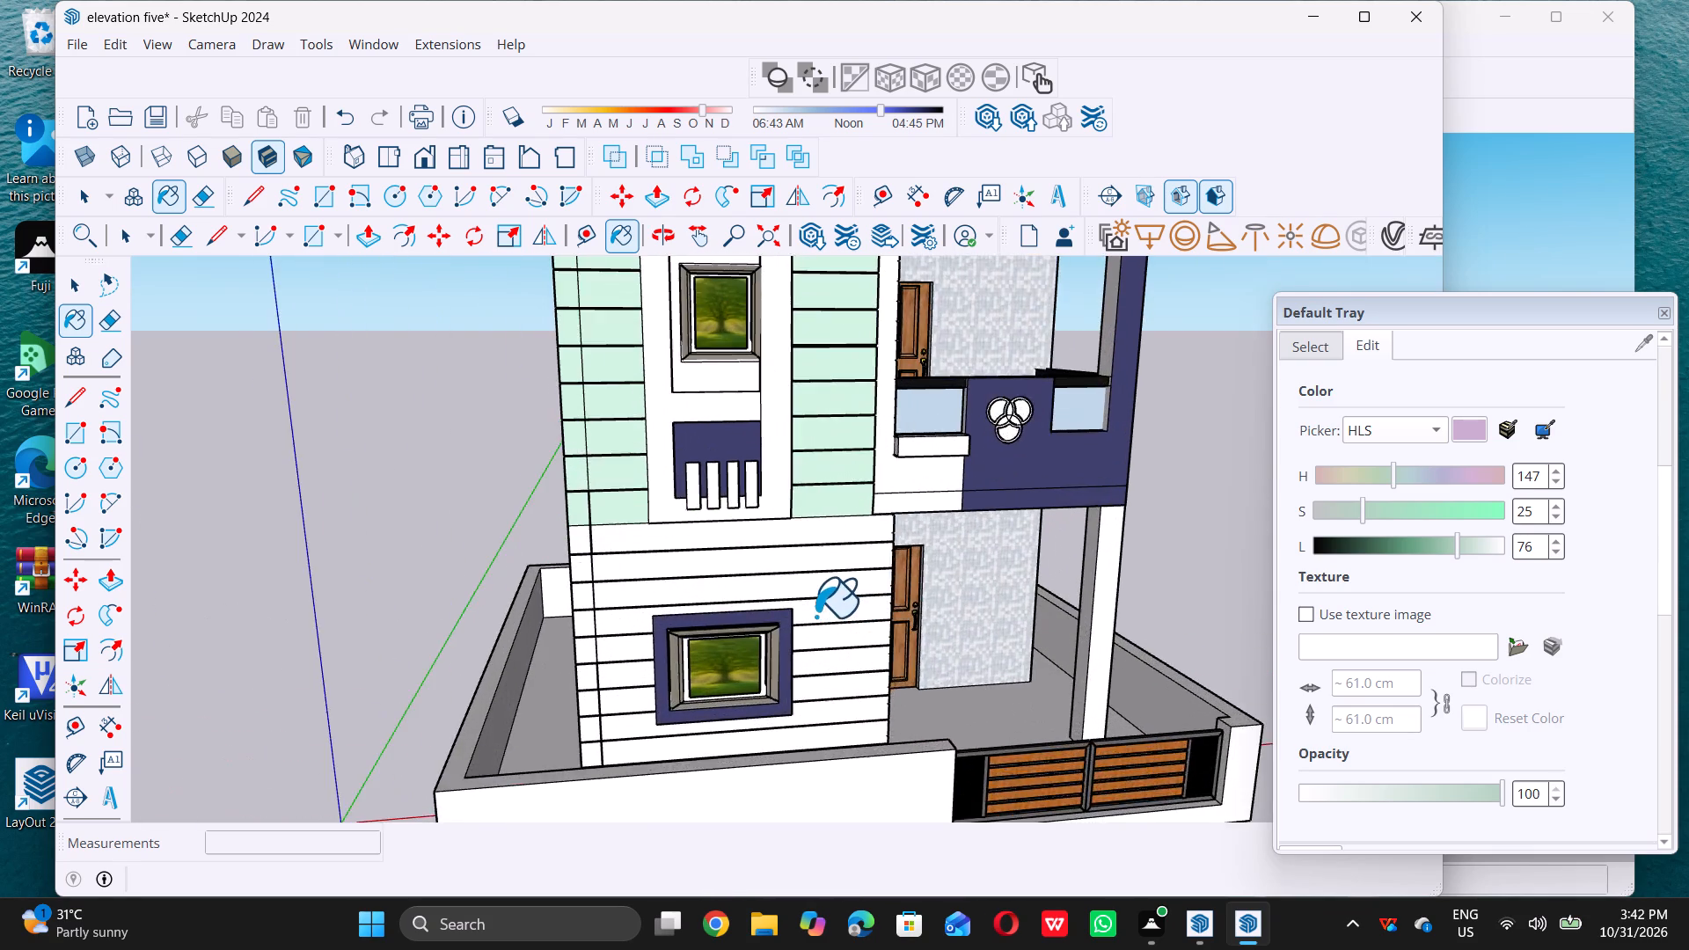
{"action": "scroll", "coordinate": [815, 616], "scroll_direction": "up", "scroll_amount": 3}
{"action": "left_click", "coordinate": [877, 498]}
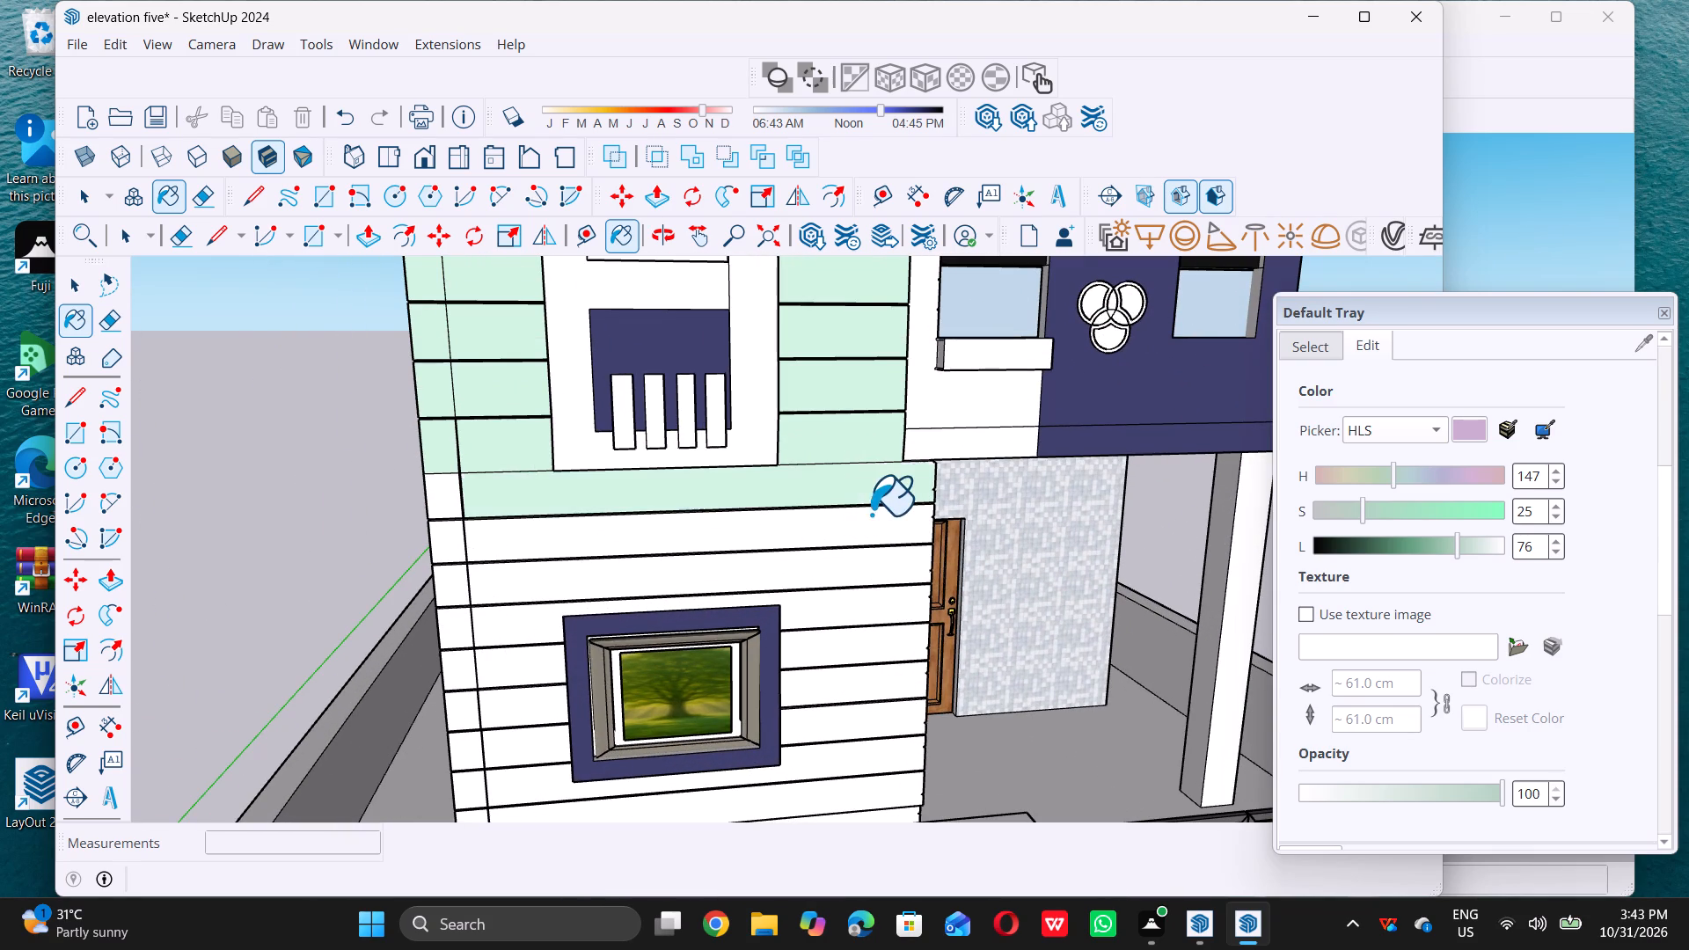
{"action": "triple_click", "coordinate": [871, 519]}
{"action": "left_click", "coordinate": [885, 569]}
{"action": "left_click", "coordinate": [886, 611]}
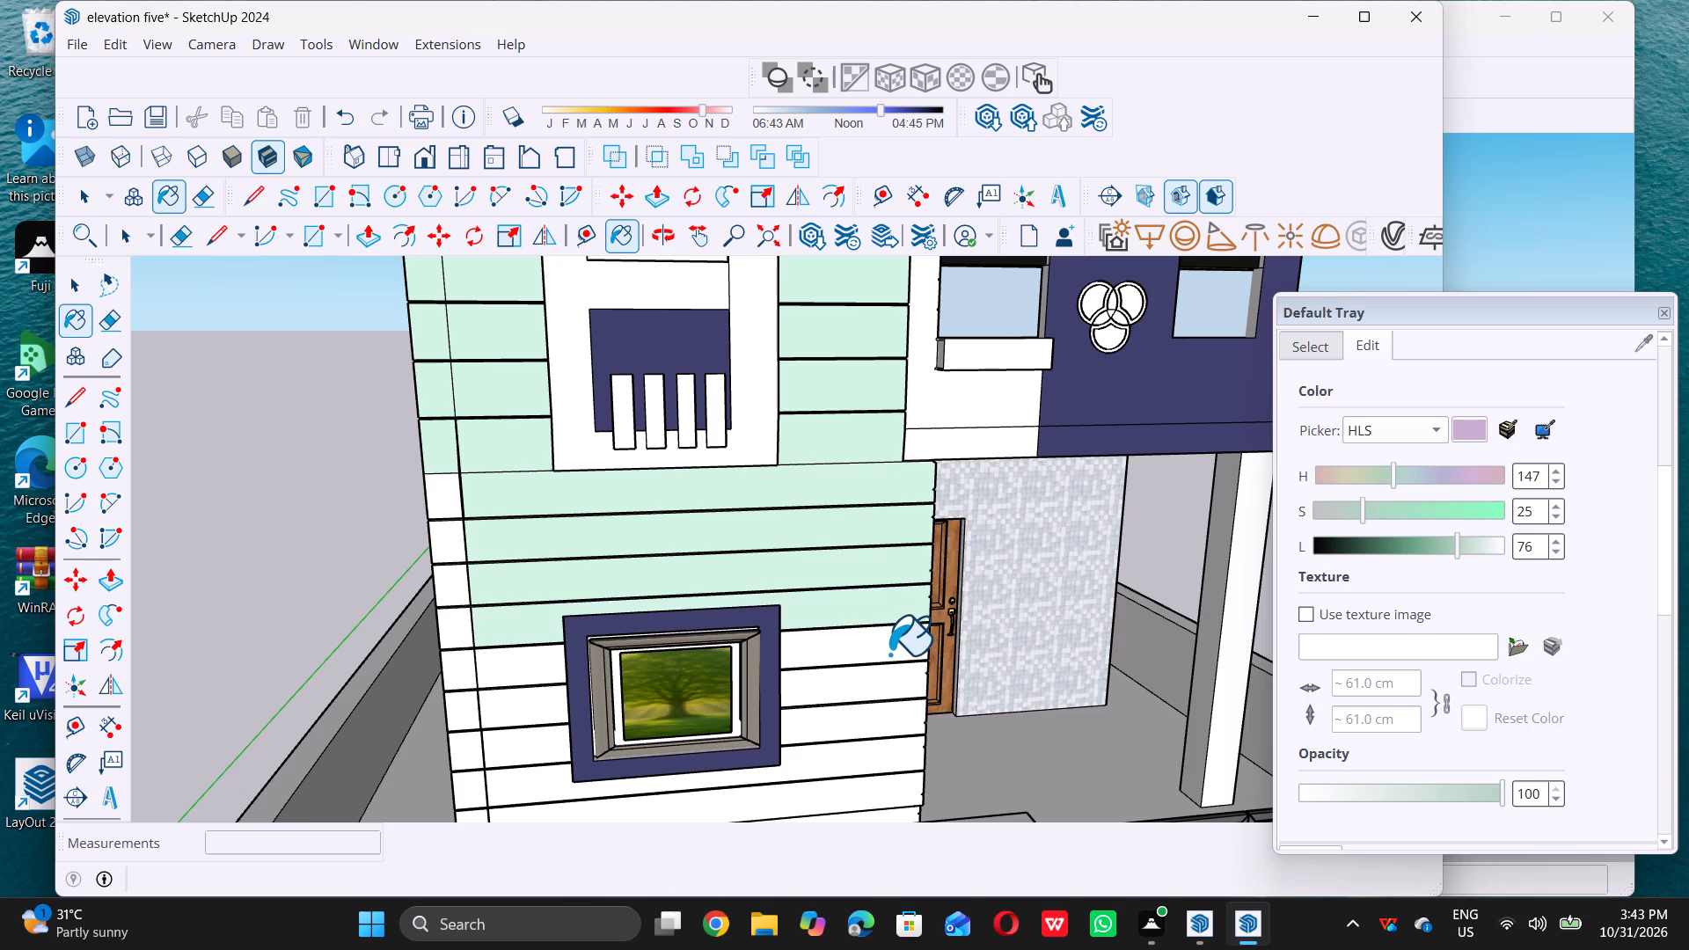
{"action": "left_click", "coordinate": [889, 654]}
{"action": "left_click", "coordinate": [880, 689]}
{"action": "left_click", "coordinate": [876, 727]}
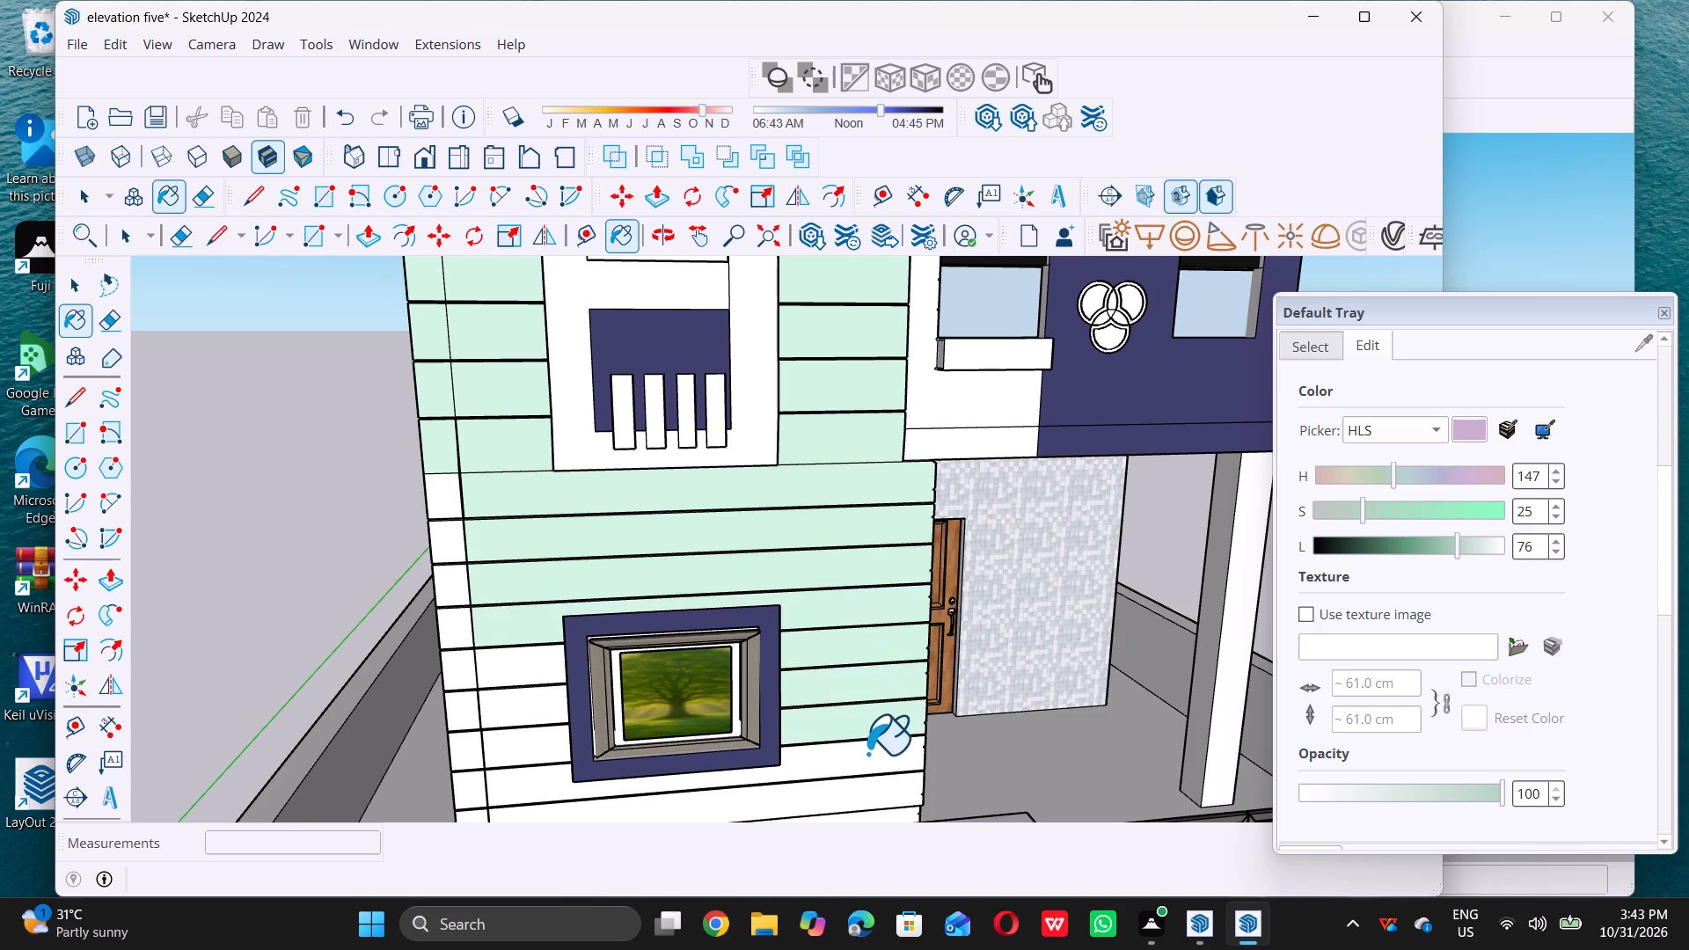
{"action": "triple_click", "coordinate": [875, 767]}
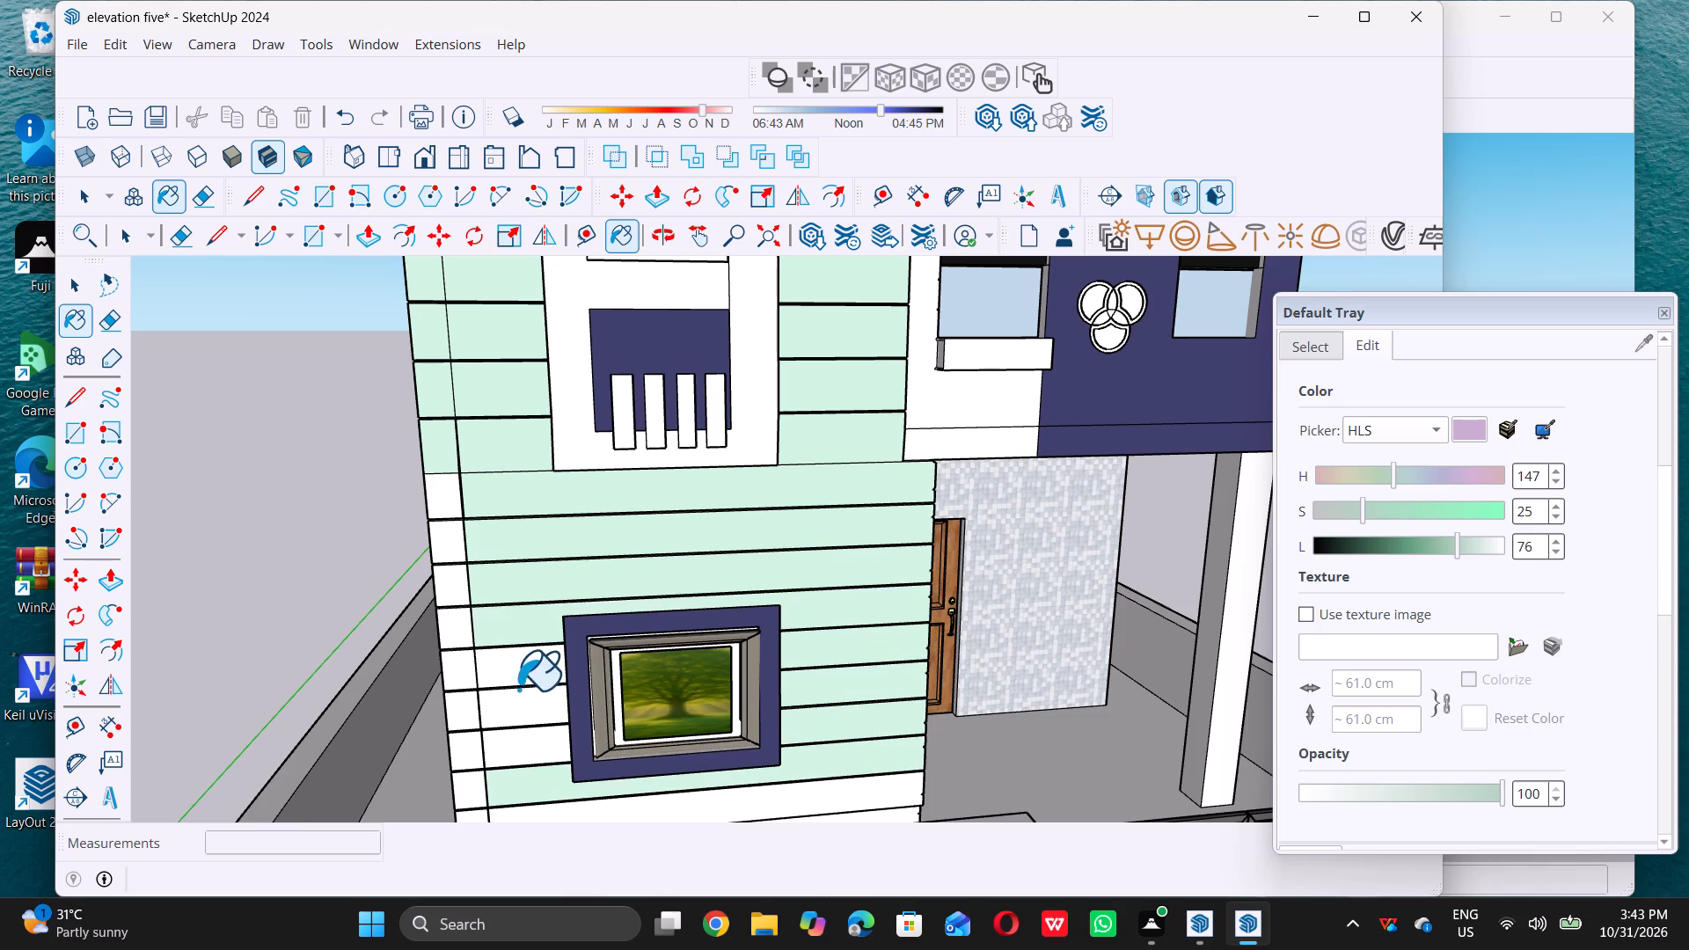
{"action": "triple_click", "coordinate": [515, 682]}
{"action": "double_click", "coordinate": [518, 712]}
{"action": "left_click", "coordinate": [514, 751]}
Paint the narrow ground-floor strip pieces along the outer building edge pale green.
{"action": "double_click", "coordinate": [477, 755]}
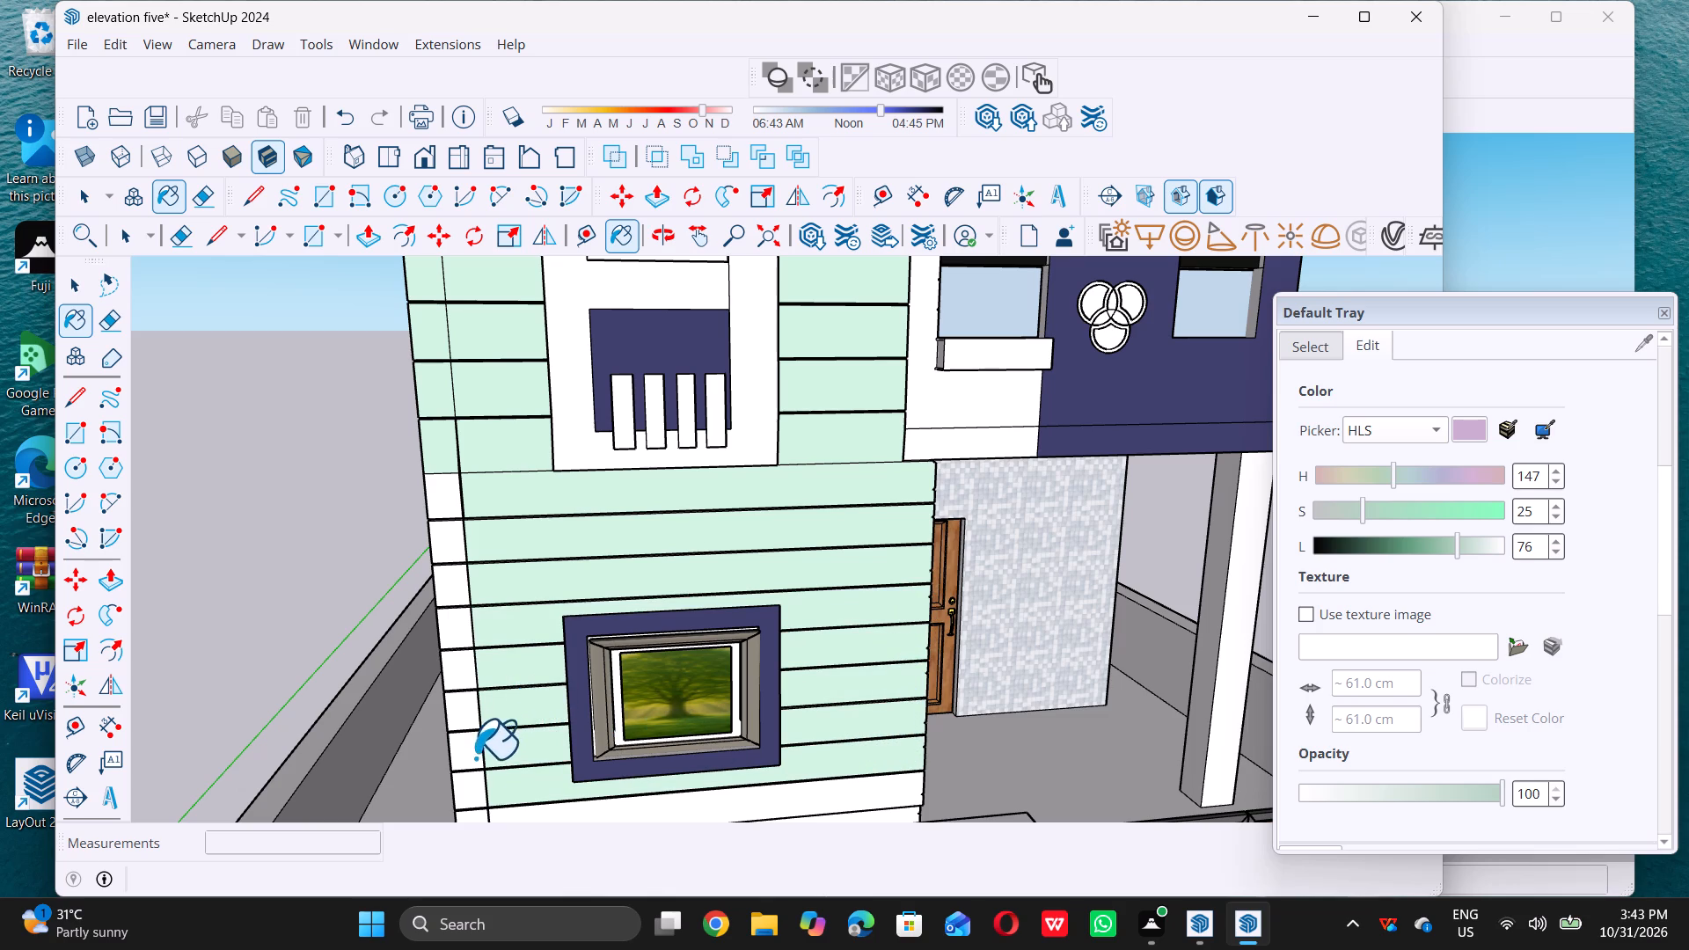
{"action": "double_click", "coordinate": [480, 788]}
{"action": "left_click", "coordinate": [470, 708]}
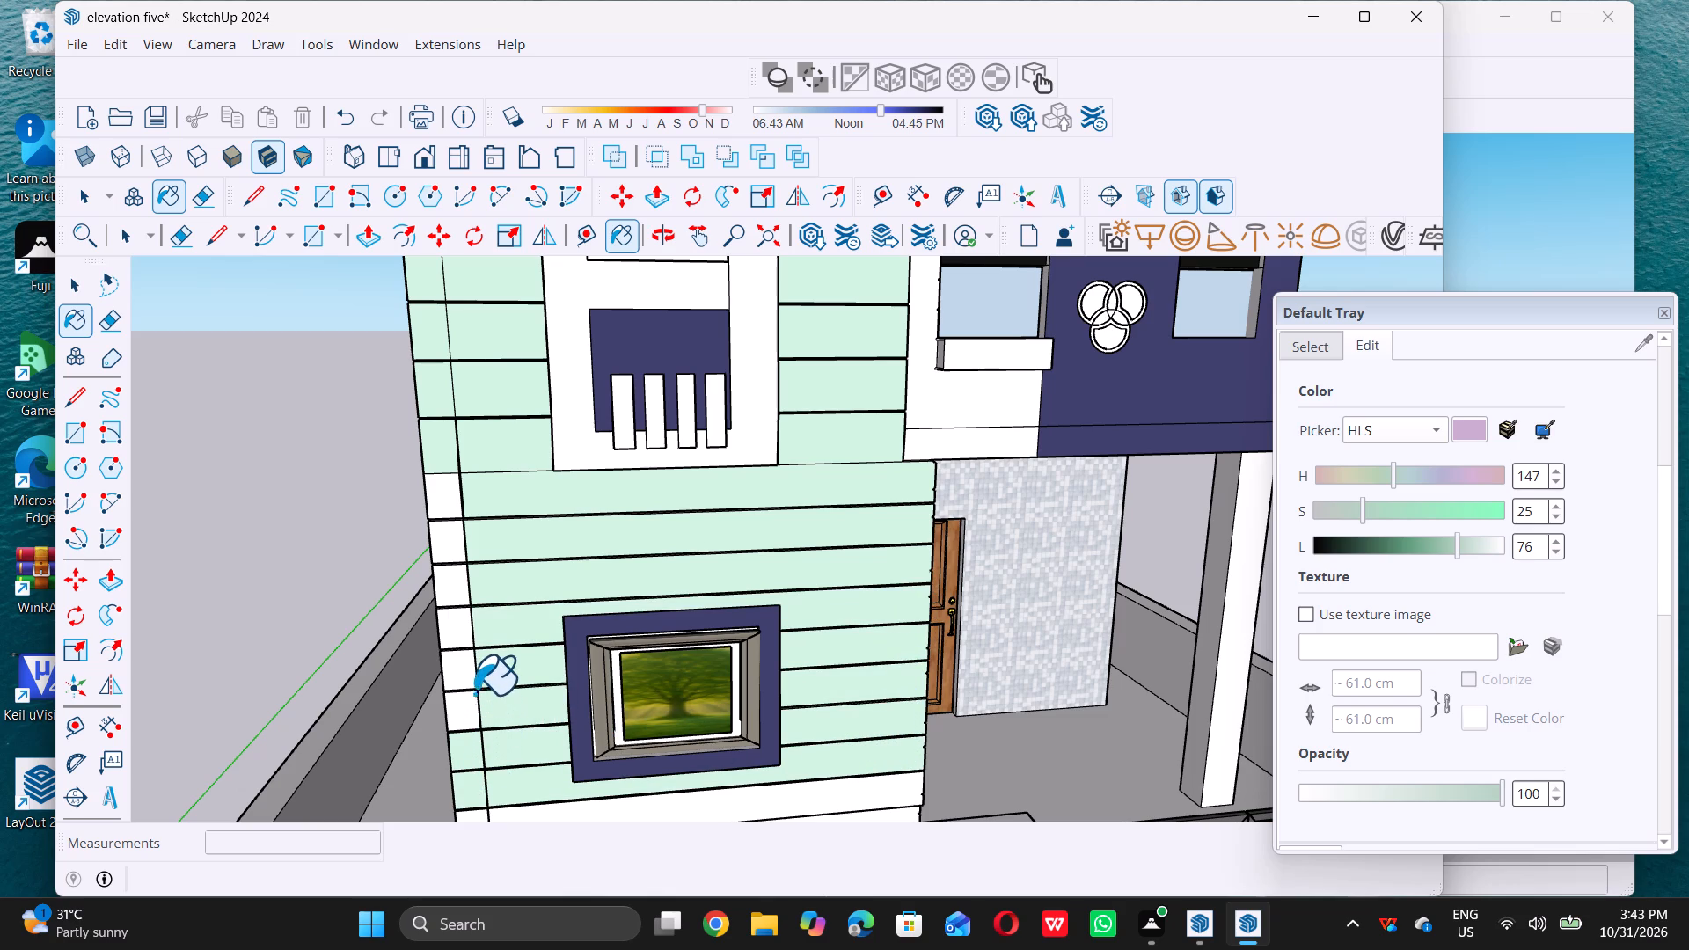
{"action": "left_click", "coordinate": [470, 676]}
{"action": "left_click", "coordinate": [467, 631]}
{"action": "left_click", "coordinate": [458, 585]}
{"action": "left_click", "coordinate": [452, 551]}
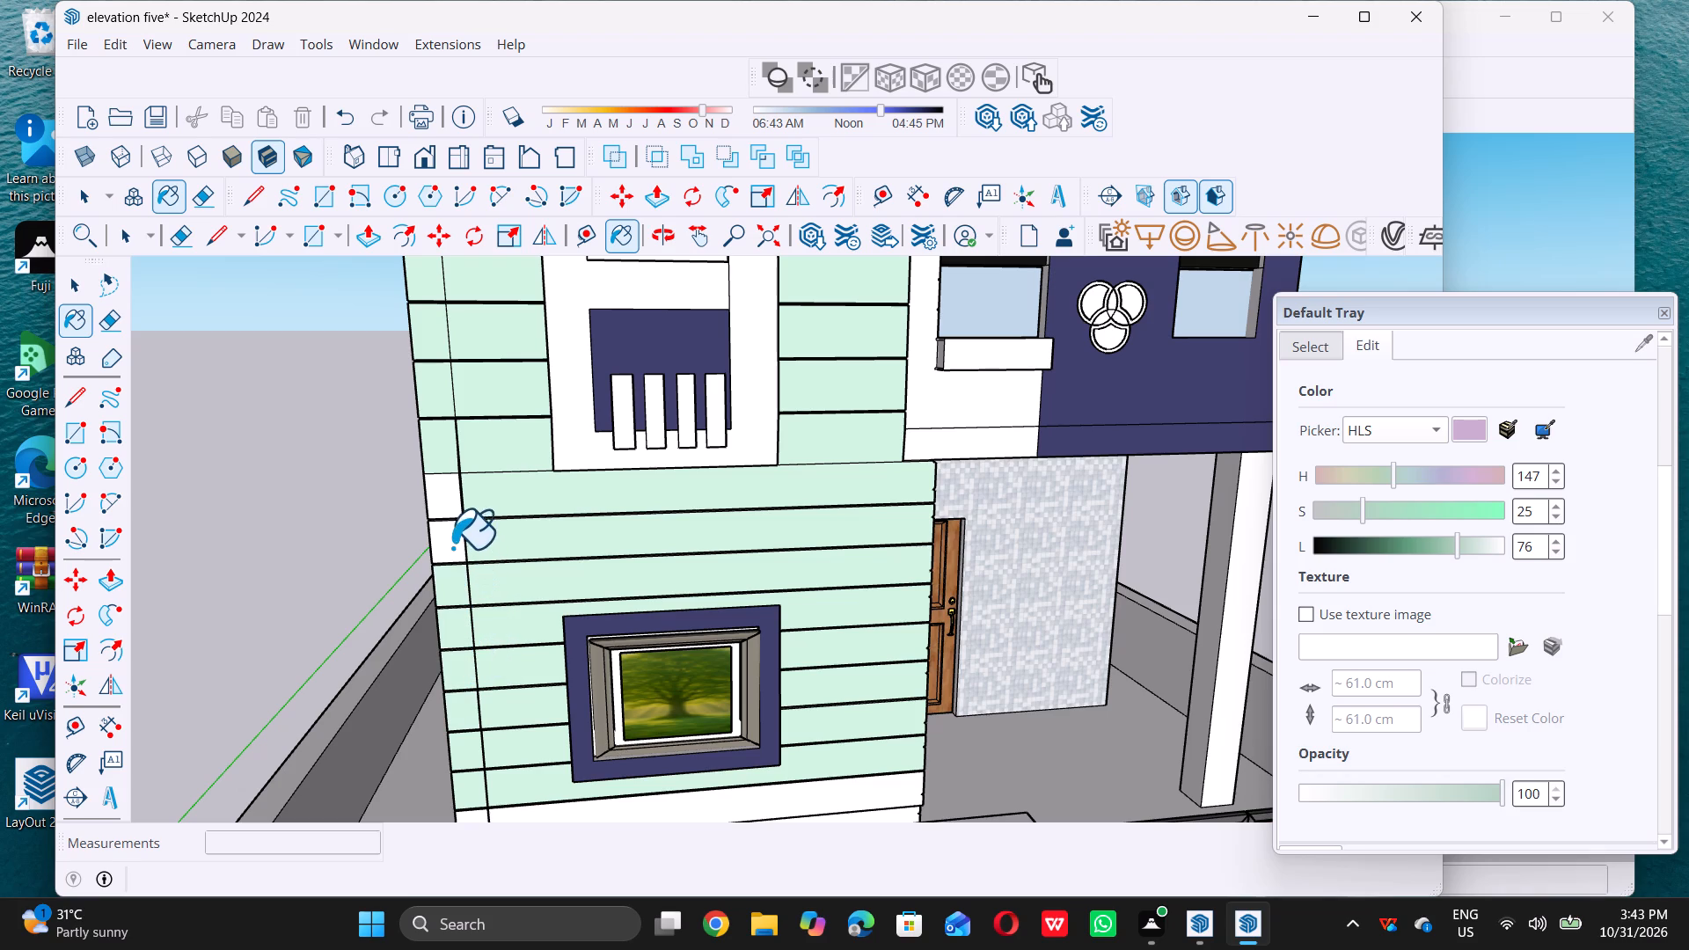
{"action": "triple_click", "coordinate": [435, 500]}
Examine the whole painted elevation, including the ground-floor side wall next to the entrance door.
{"action": "scroll", "coordinate": [492, 494], "scroll_direction": "down", "scroll_amount": 9}
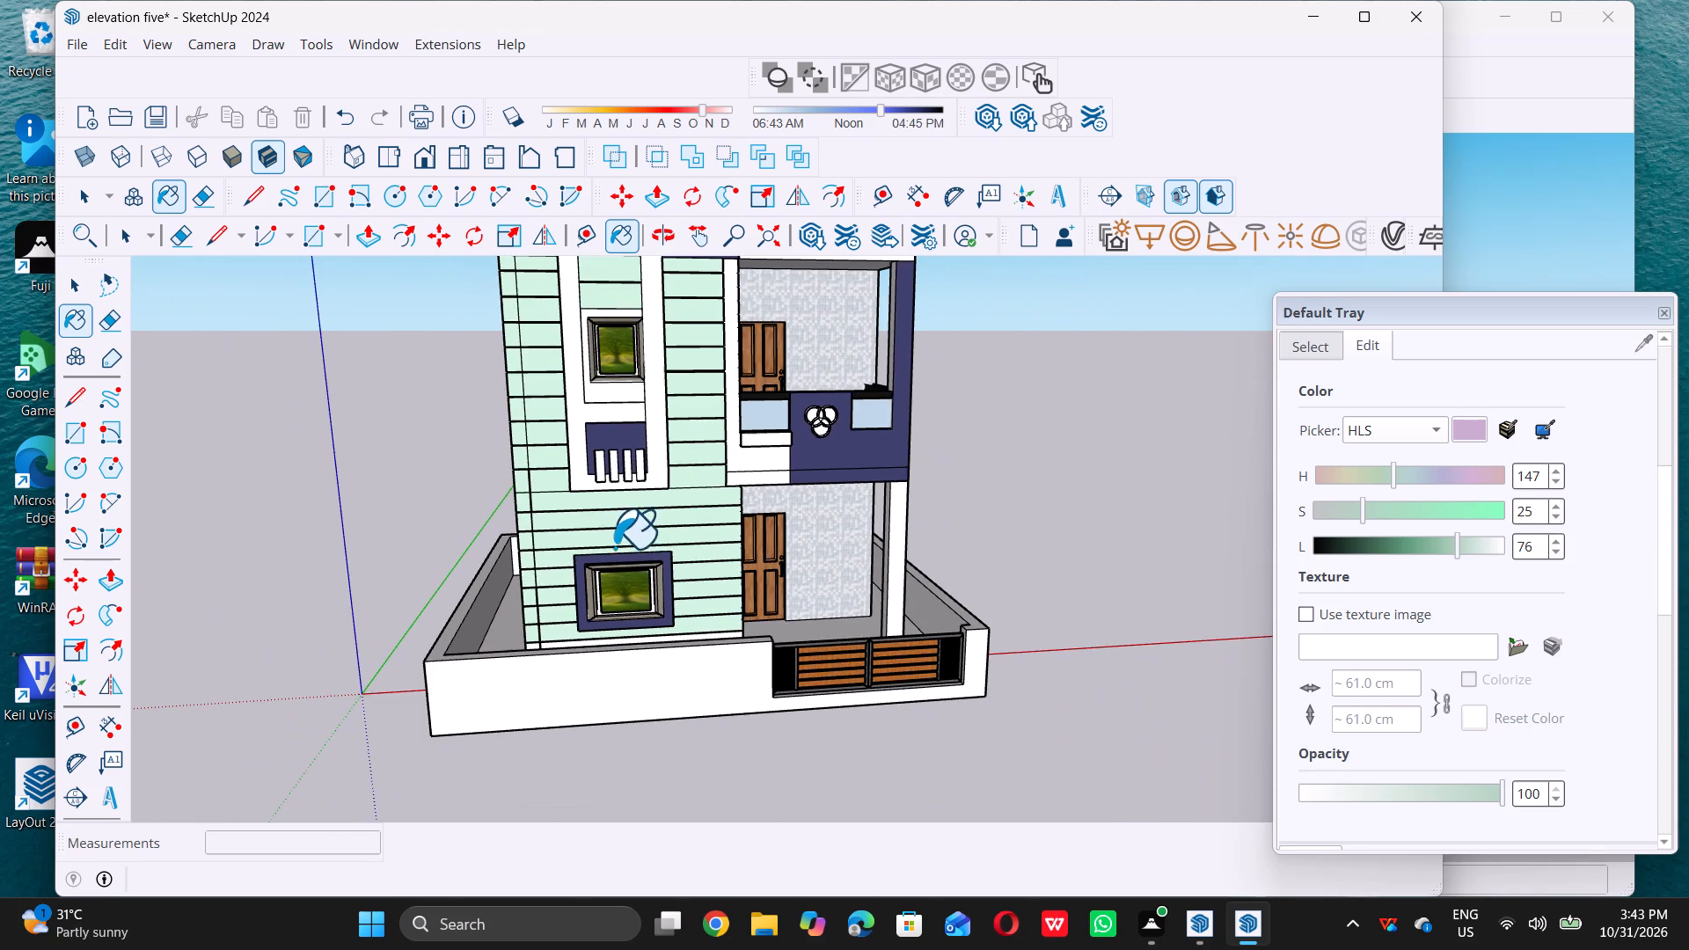
{"action": "scroll", "coordinate": [697, 603], "scroll_direction": "down", "scroll_amount": 8}
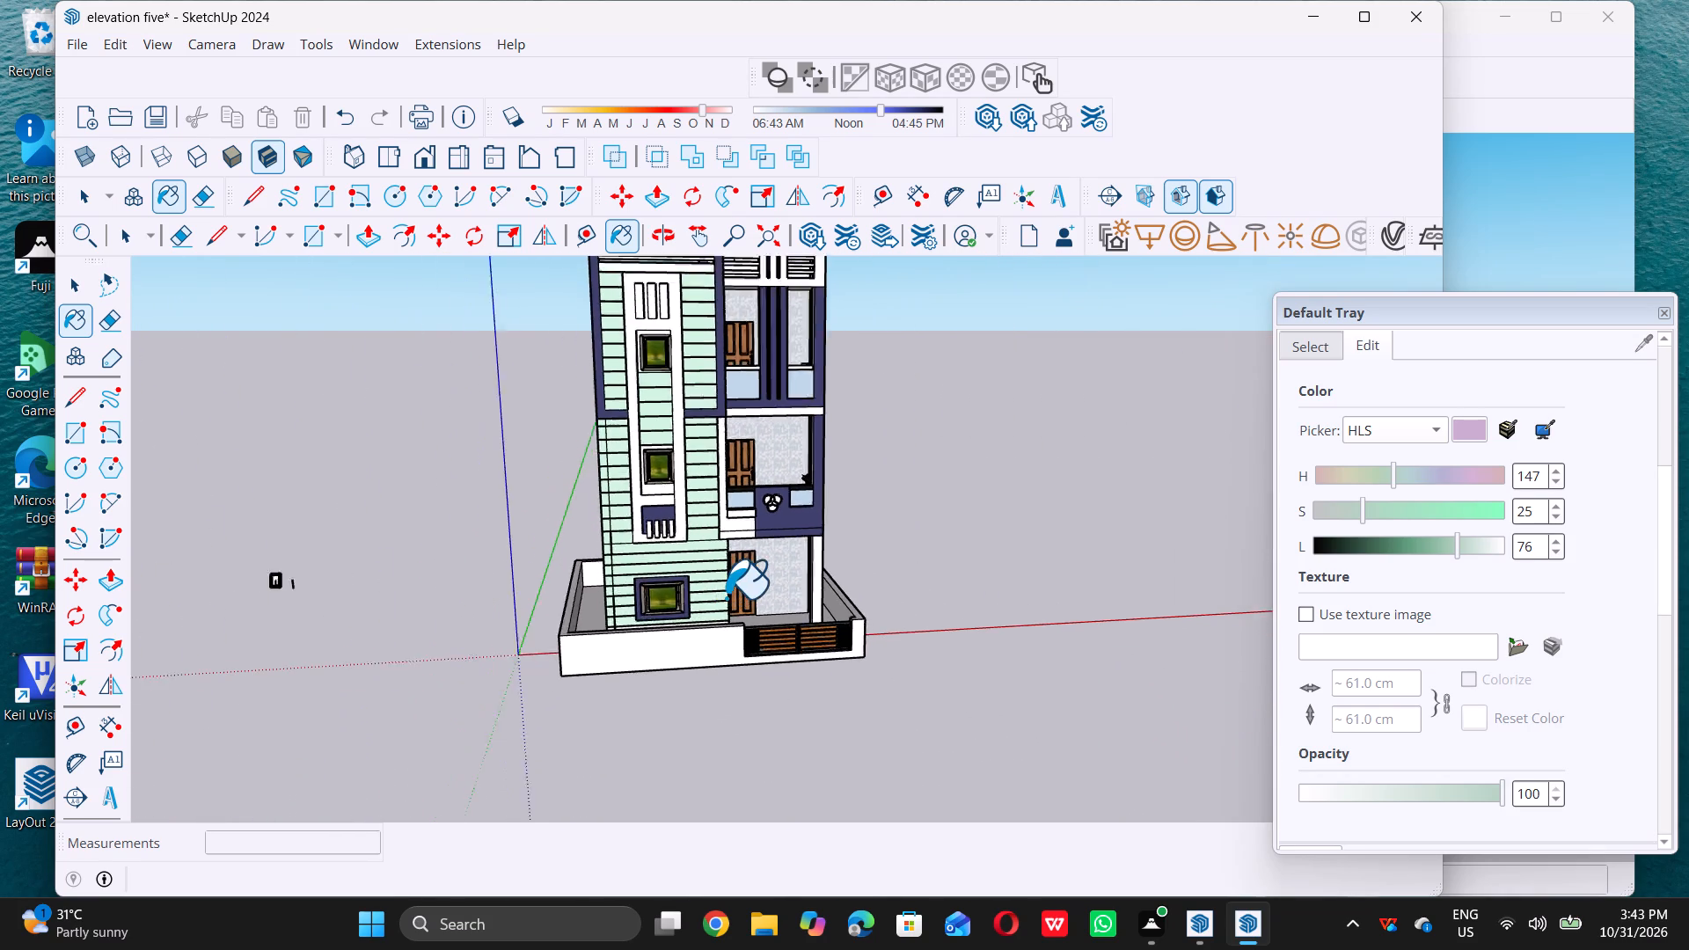
{"action": "scroll", "coordinate": [726, 597], "scroll_direction": "down", "scroll_amount": 1}
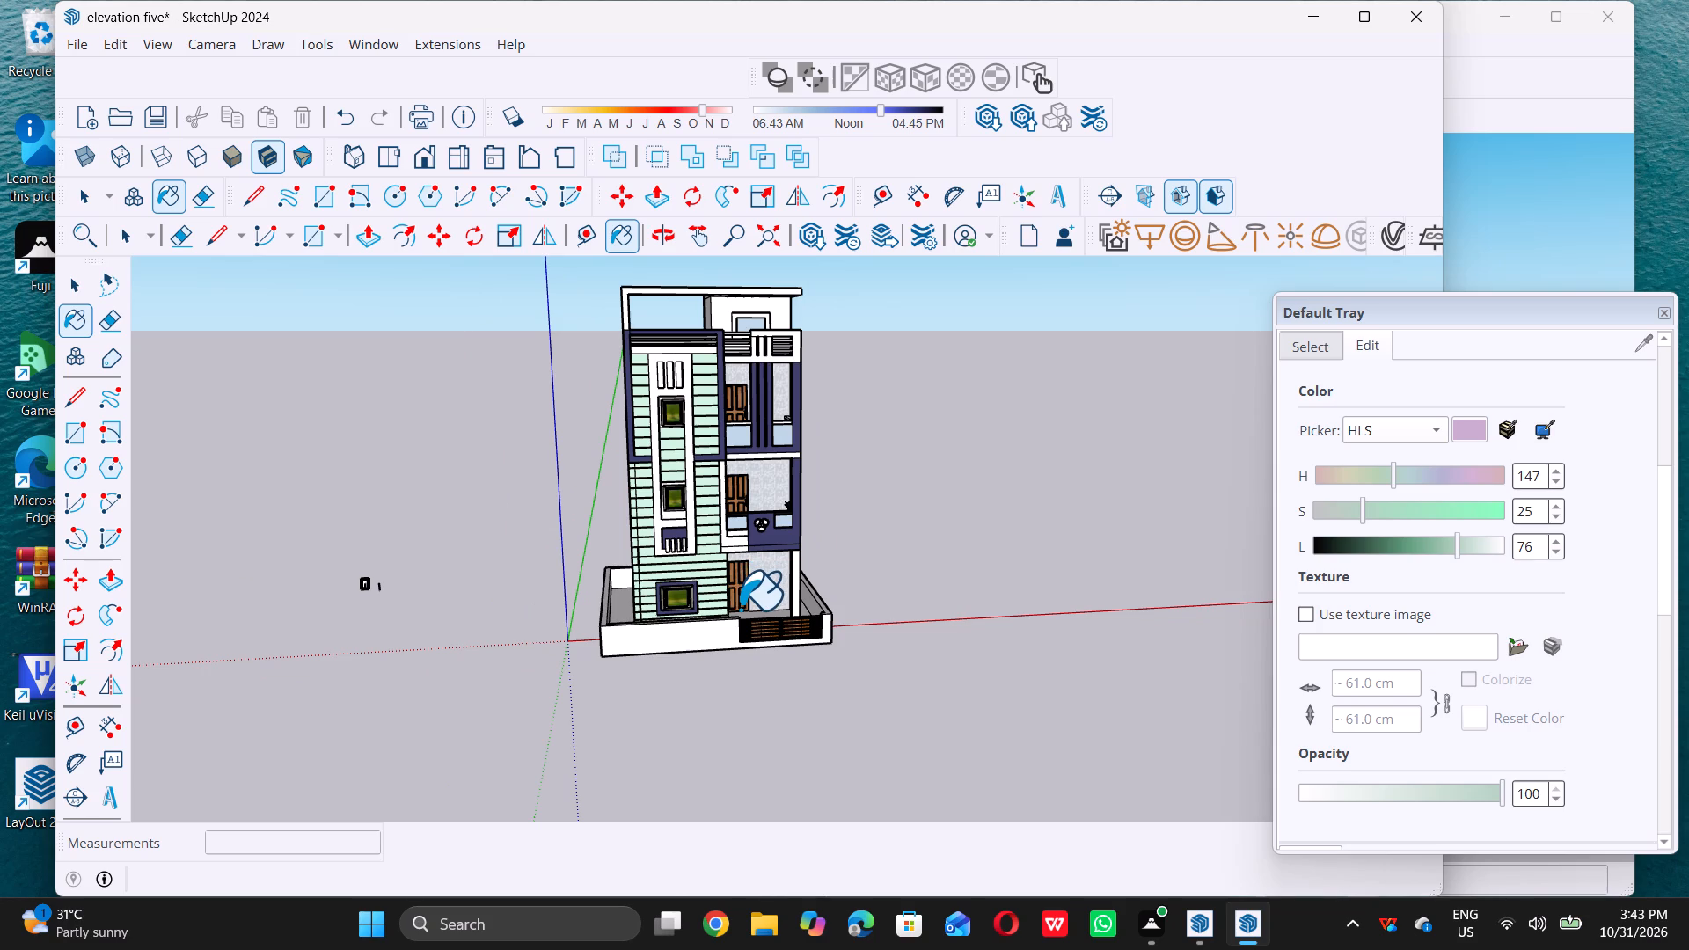
{"action": "middle_click_drag", "start_coordinate": [727, 557], "coordinate": [494, 547]}
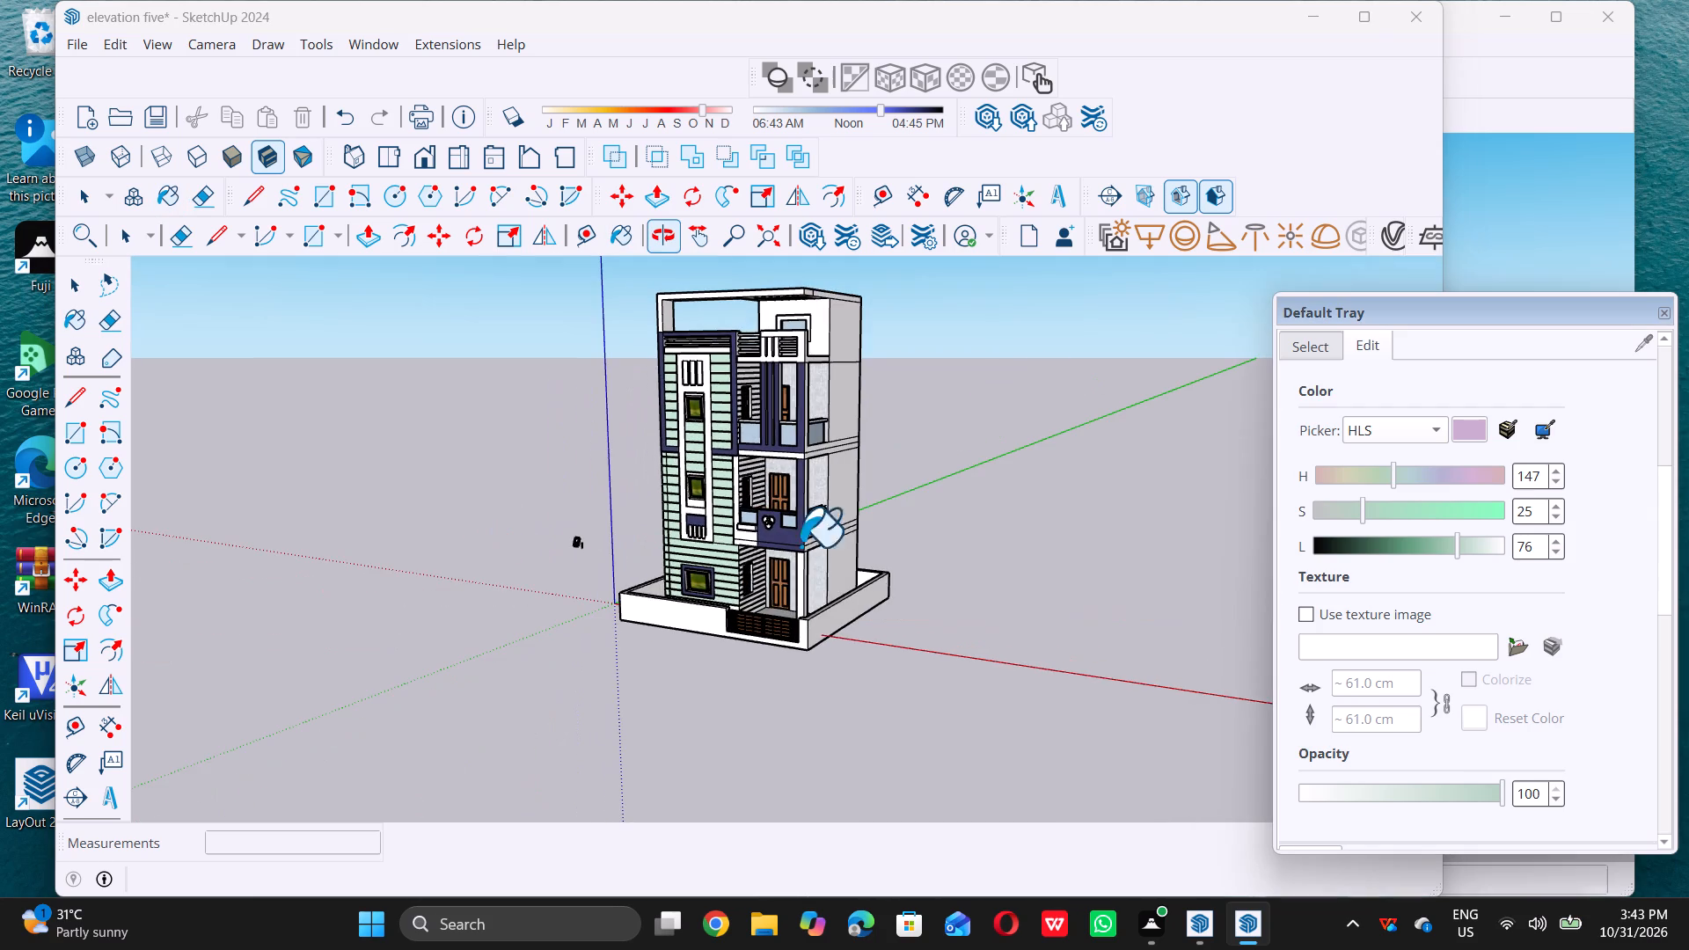
{"action": "scroll", "coordinate": [768, 560], "scroll_direction": "up", "scroll_amount": 17}
{"action": "scroll", "coordinate": [711, 689], "scroll_direction": "up", "scroll_amount": 4}
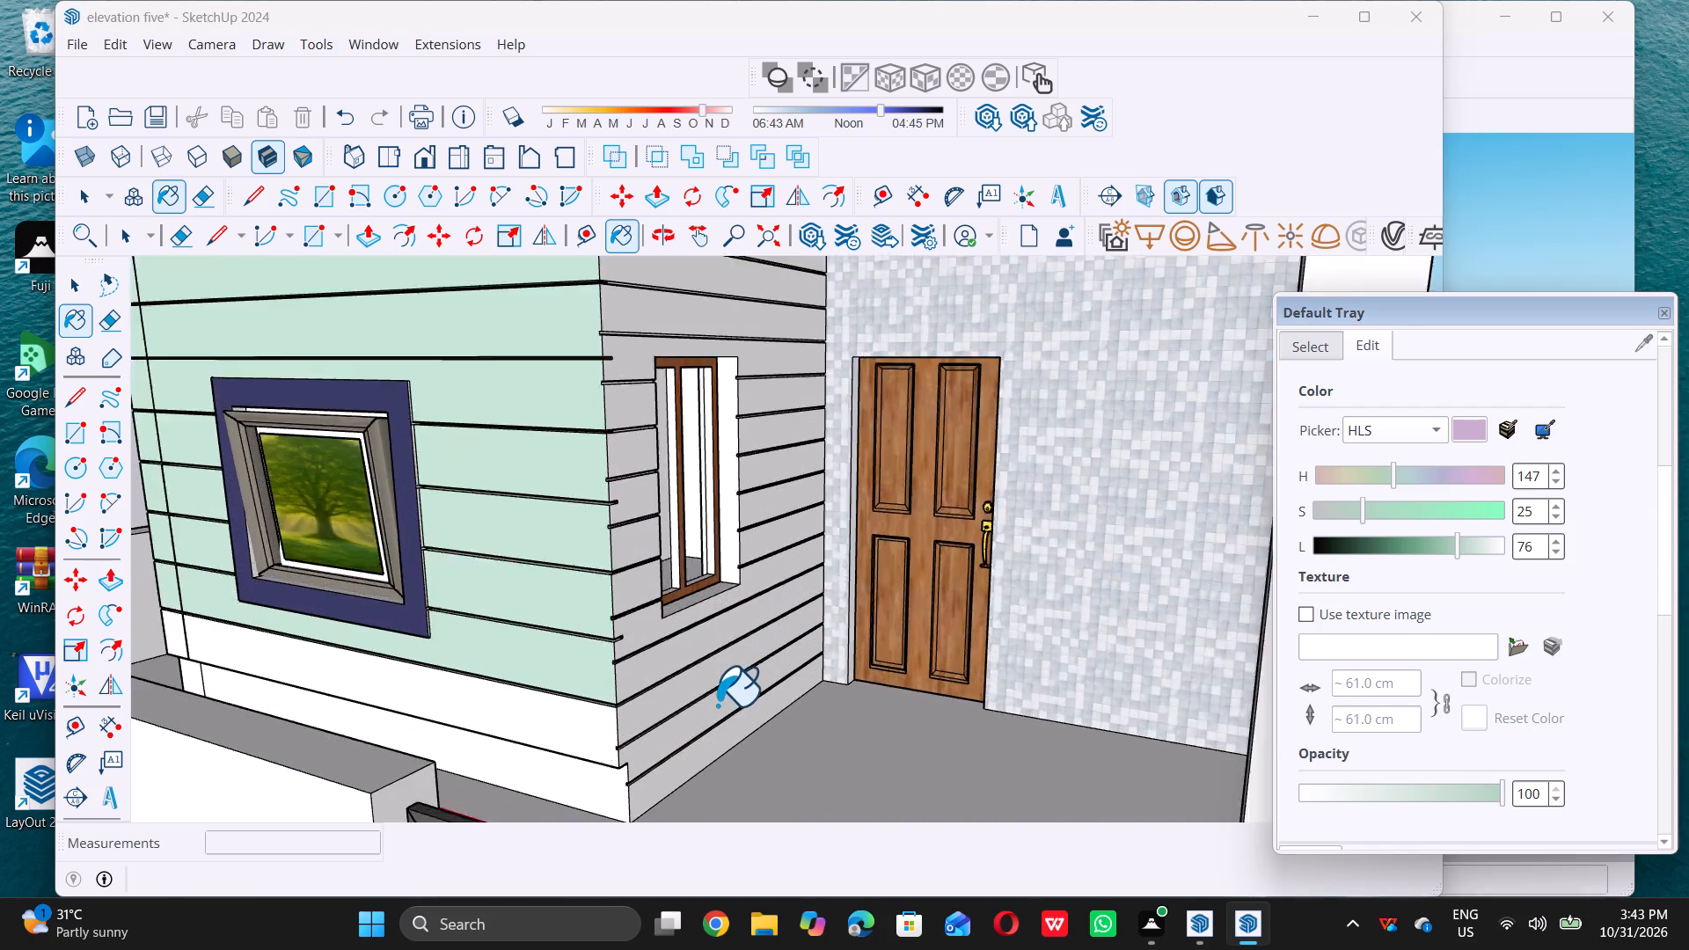
Paint the ground-floor side wall strips below the narrow window, next to the entrance door, pale green.
{"action": "scroll", "coordinate": [717, 705], "scroll_direction": "up", "scroll_amount": 2}
{"action": "scroll", "coordinate": [822, 608], "scroll_direction": "down", "scroll_amount": 5}
{"action": "scroll", "coordinate": [790, 683], "scroll_direction": "up", "scroll_amount": 7}
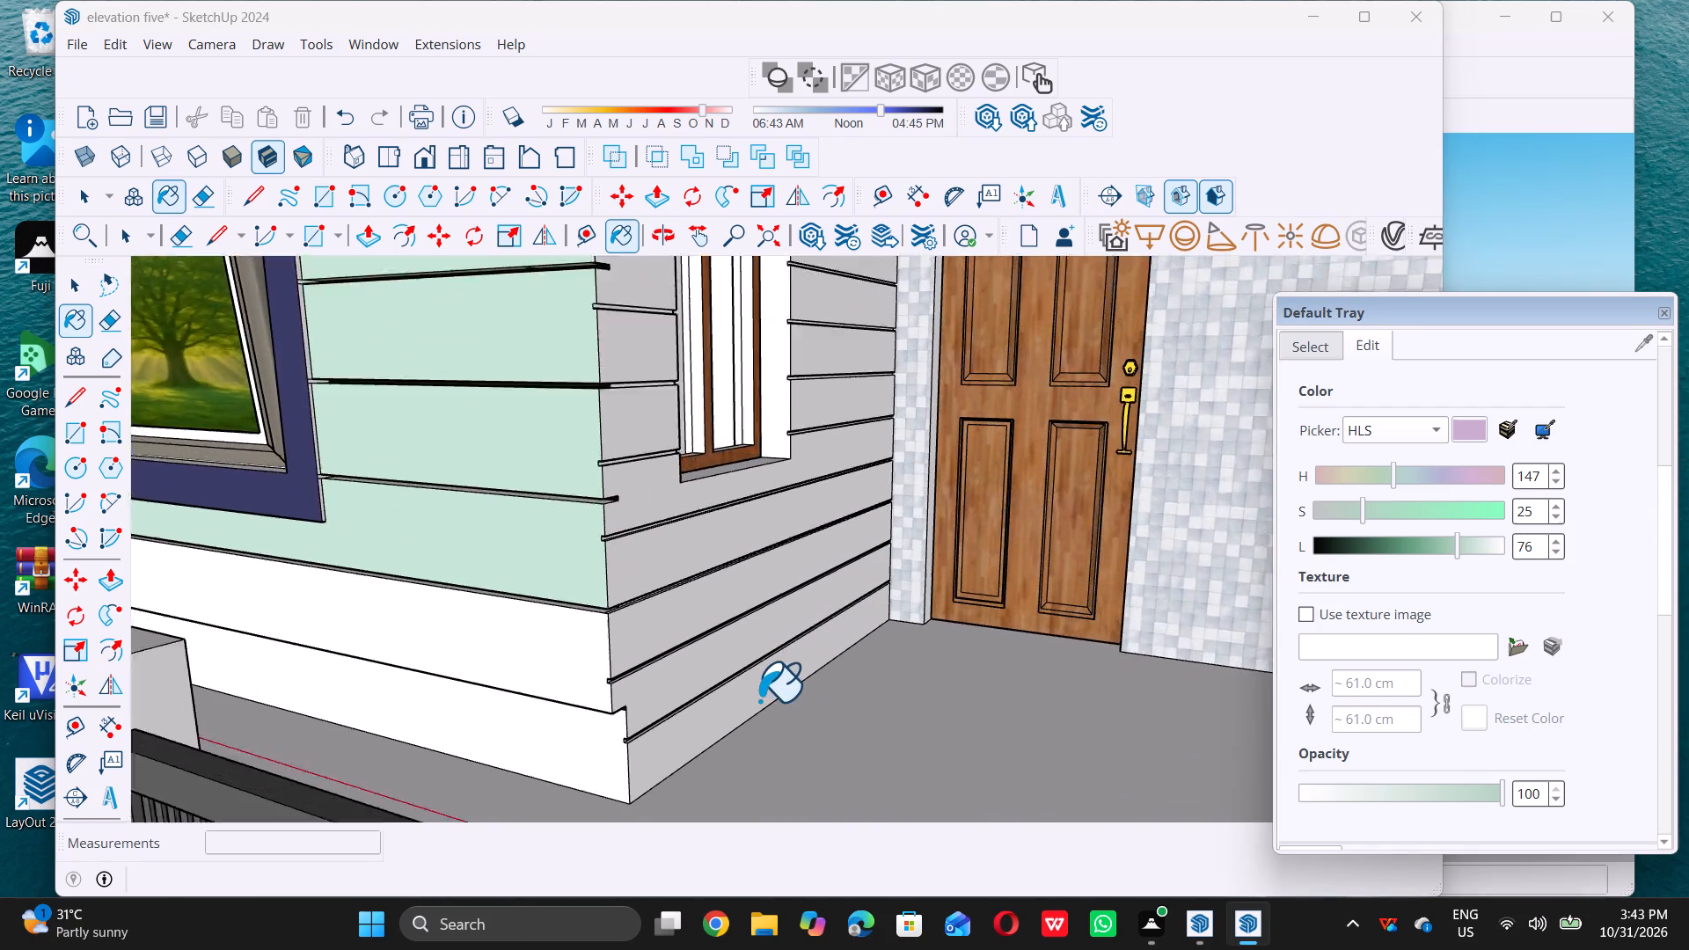
{"action": "left_click", "coordinate": [747, 695]}
{"action": "left_click", "coordinate": [690, 636]}
{"action": "left_click", "coordinate": [681, 583]}
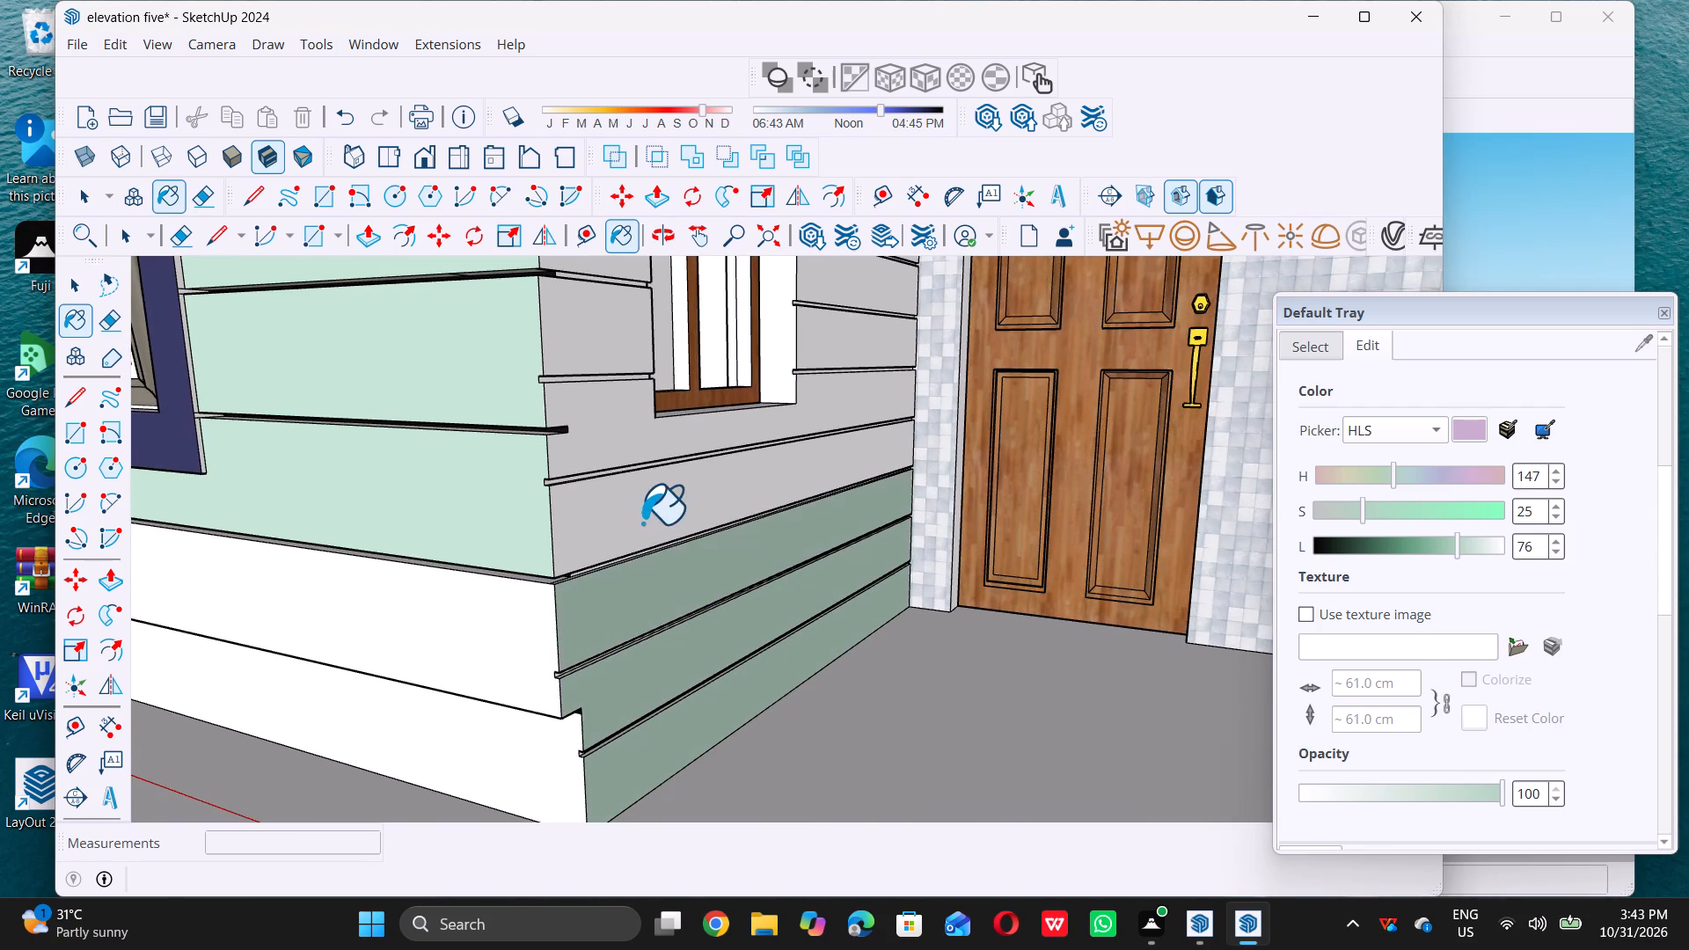
{"action": "left_click", "coordinate": [640, 515]}
{"action": "left_click", "coordinate": [622, 442]}
Paint the ground-floor side wall strips on both sides of the narrow window pale green, leaving the topmost pieces.
{"action": "scroll", "coordinate": [739, 566], "scroll_direction": "down", "scroll_amount": 5}
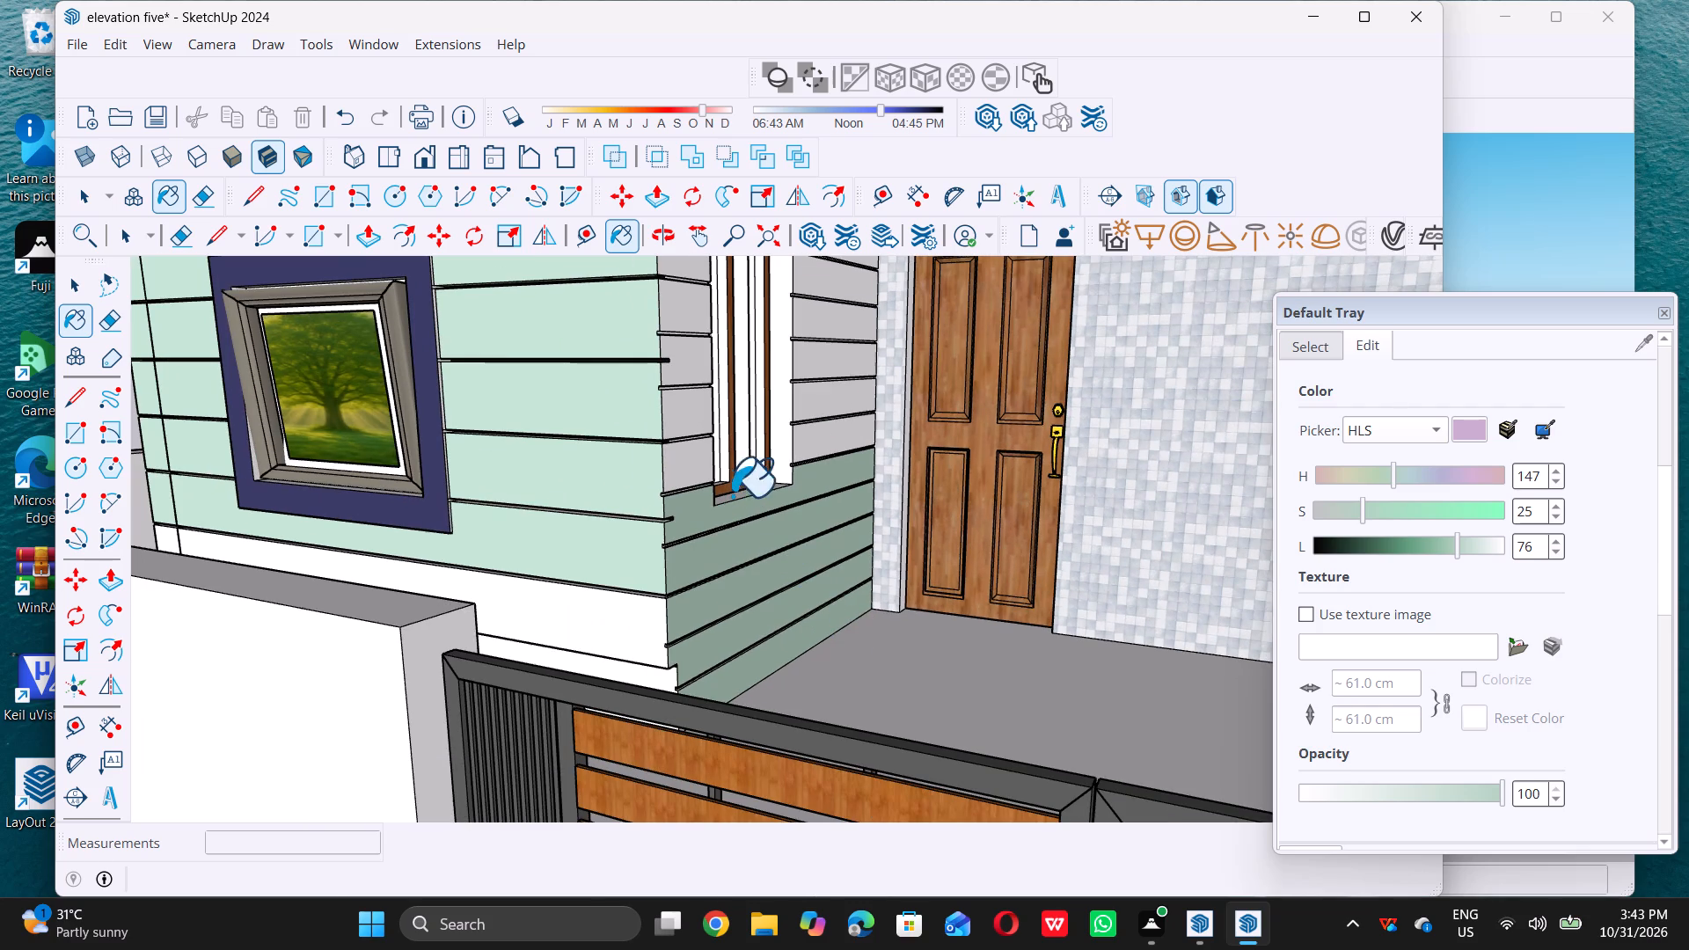
{"action": "scroll", "coordinate": [740, 408], "scroll_direction": "up", "scroll_amount": 4}
{"action": "left_click", "coordinate": [679, 425]}
{"action": "left_click", "coordinate": [662, 341]}
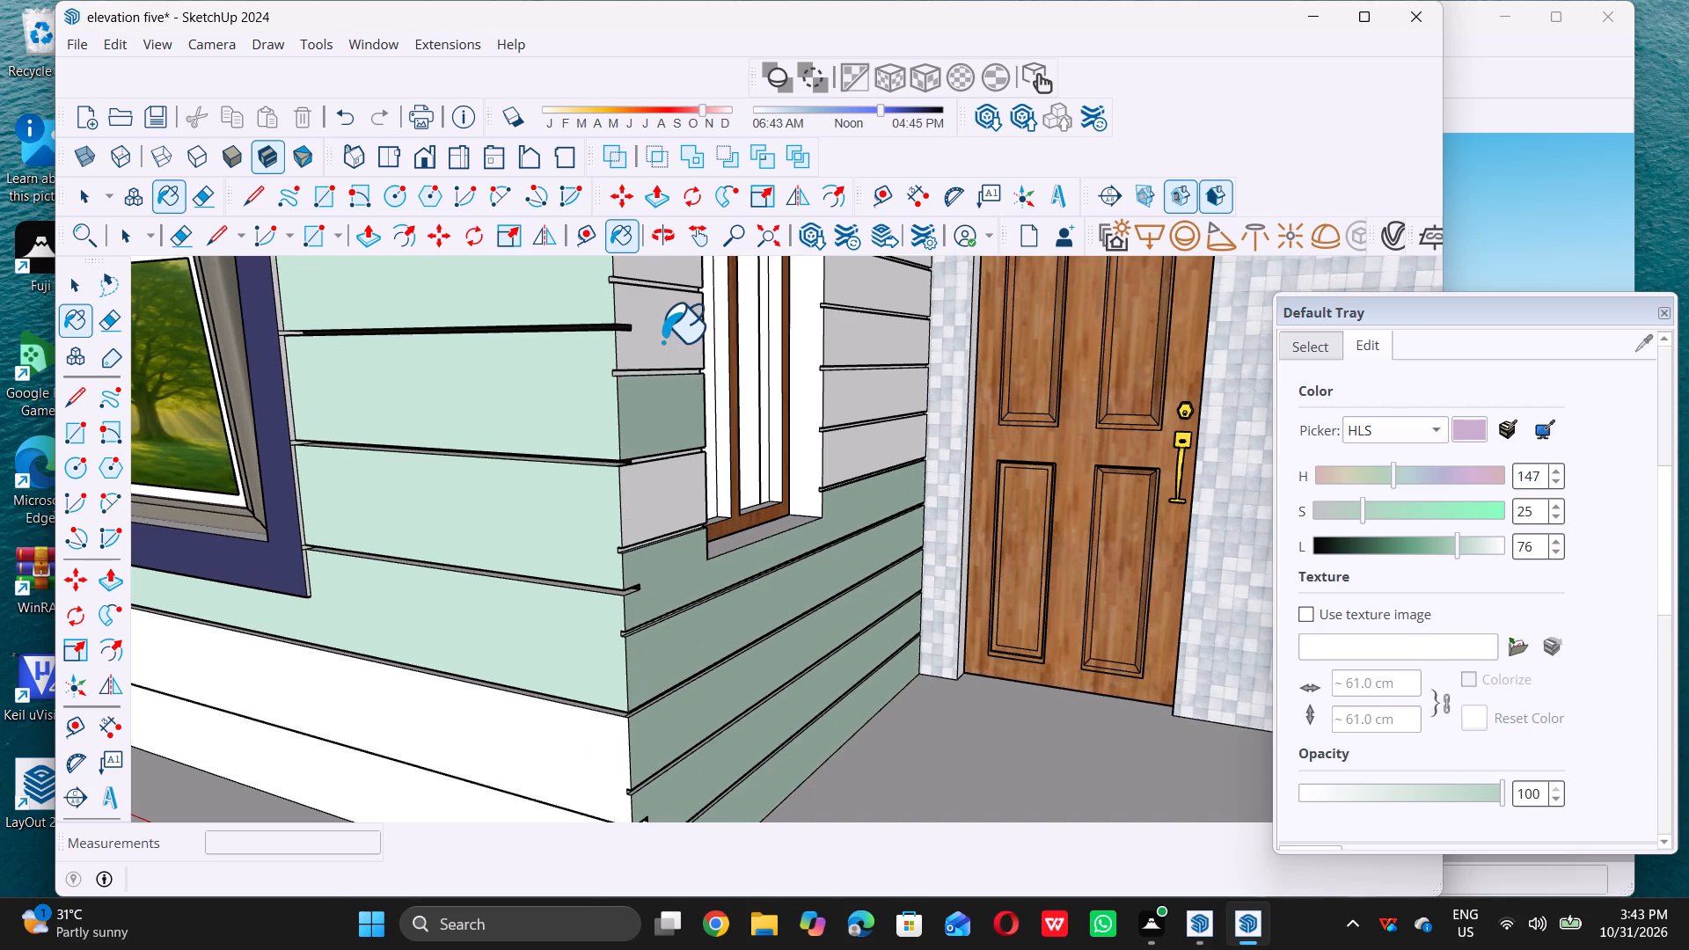
{"action": "double_click", "coordinate": [675, 496]}
{"action": "left_click", "coordinate": [859, 446]}
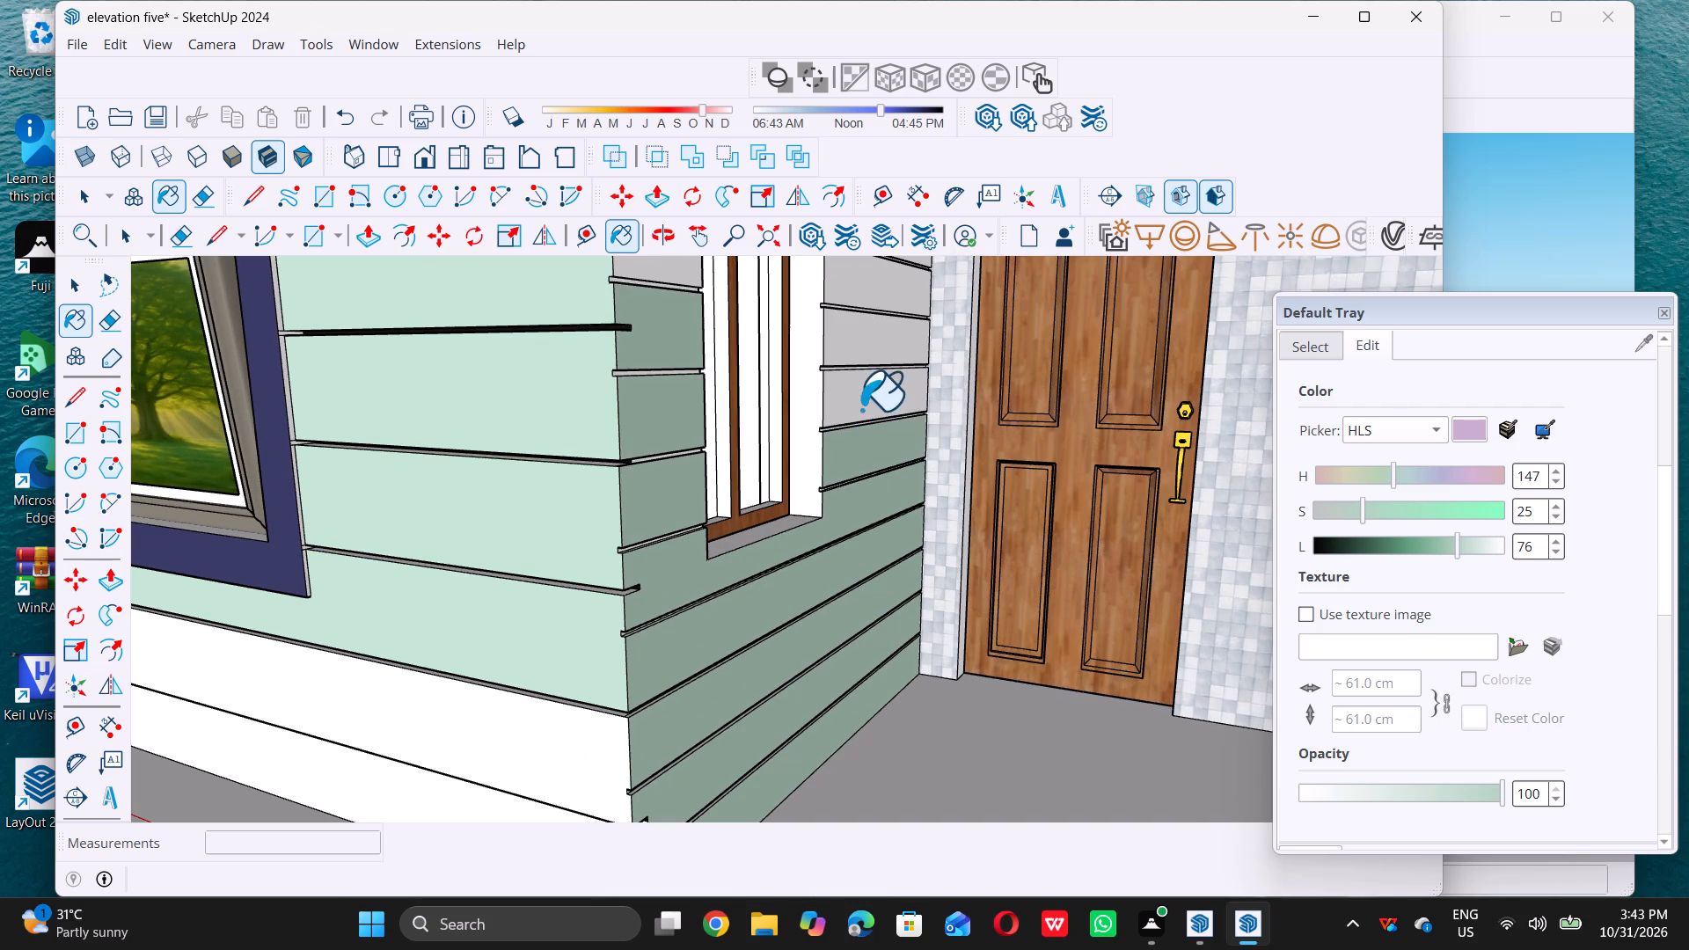
{"action": "double_click", "coordinate": [861, 409]}
{"action": "left_click", "coordinate": [871, 342]}
{"action": "left_click", "coordinate": [885, 282]}
Paint the ground-floor side wall strips above the narrow window and the remaining upper pieces beside it pale green.
{"action": "scroll", "coordinate": [845, 504], "scroll_direction": "down", "scroll_amount": 8}
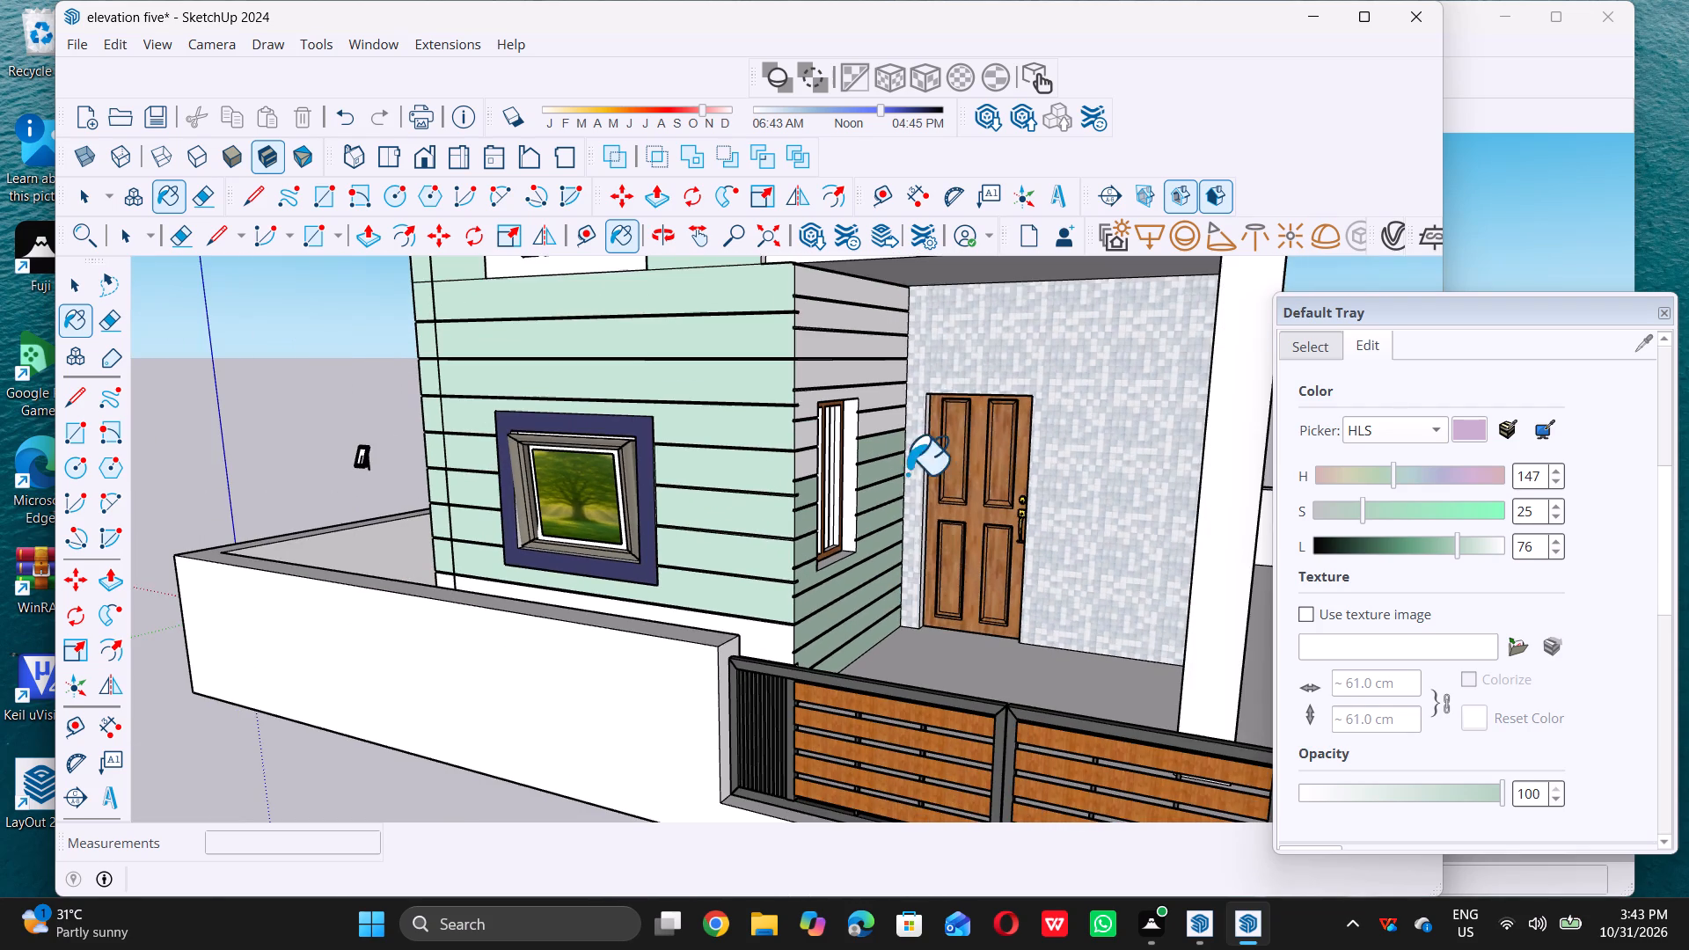
{"action": "left_click", "coordinate": [823, 288]}
{"action": "left_click", "coordinate": [836, 313]}
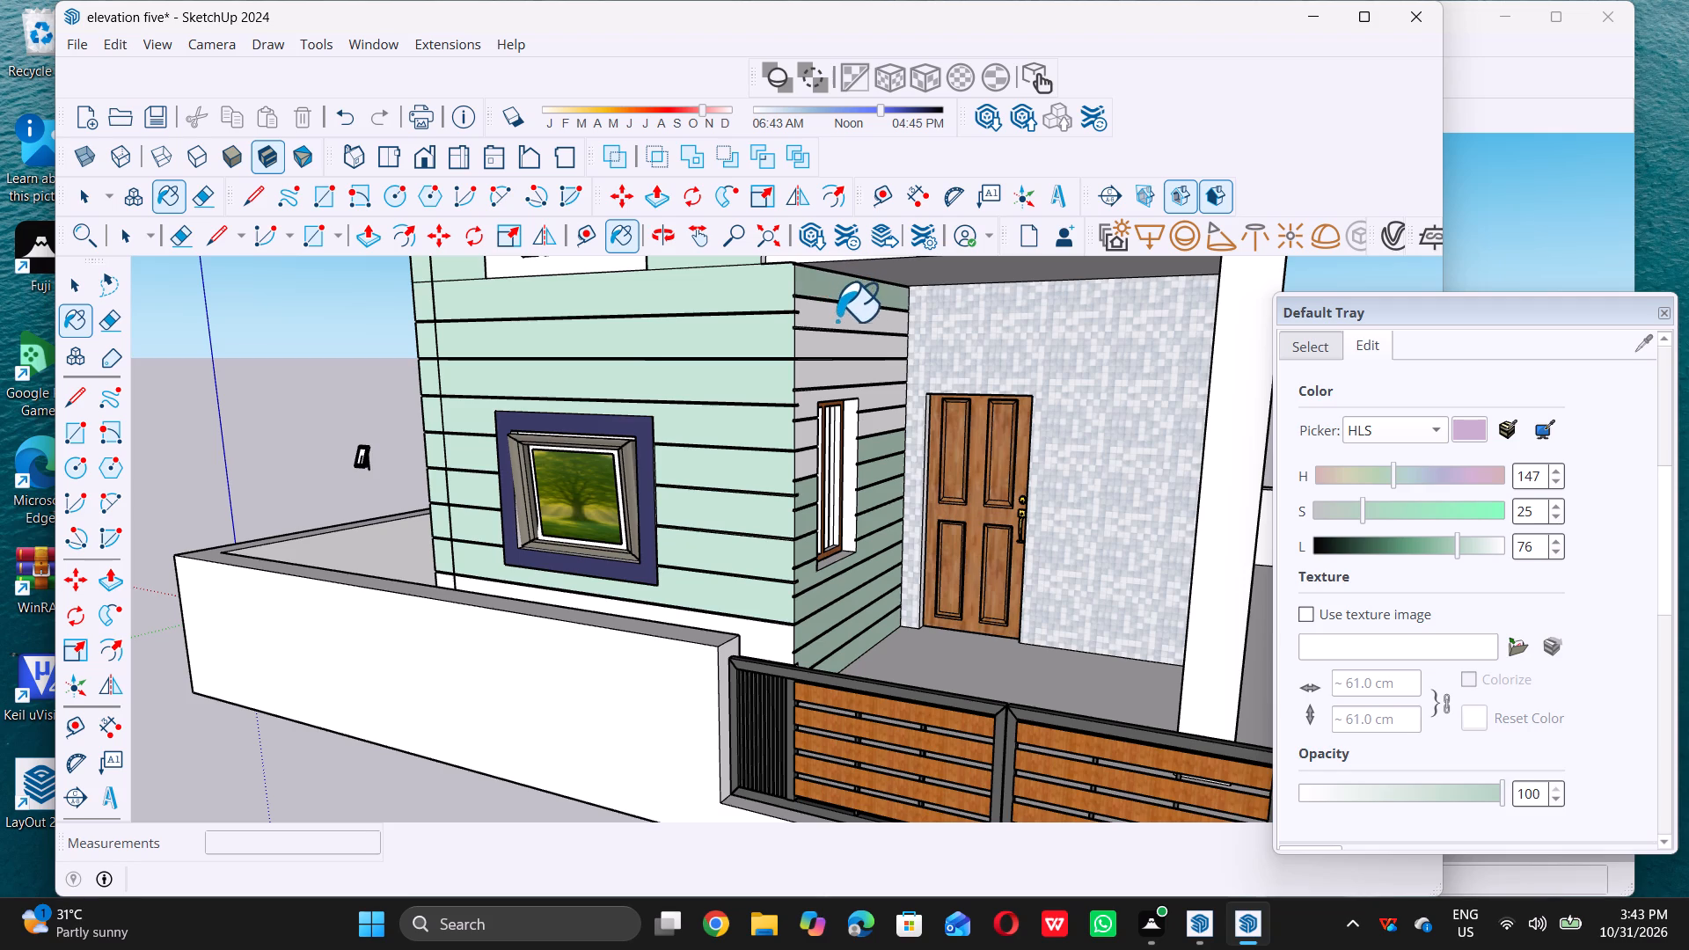
{"action": "triple_click", "coordinate": [840, 350]}
{"action": "left_click", "coordinate": [847, 384]}
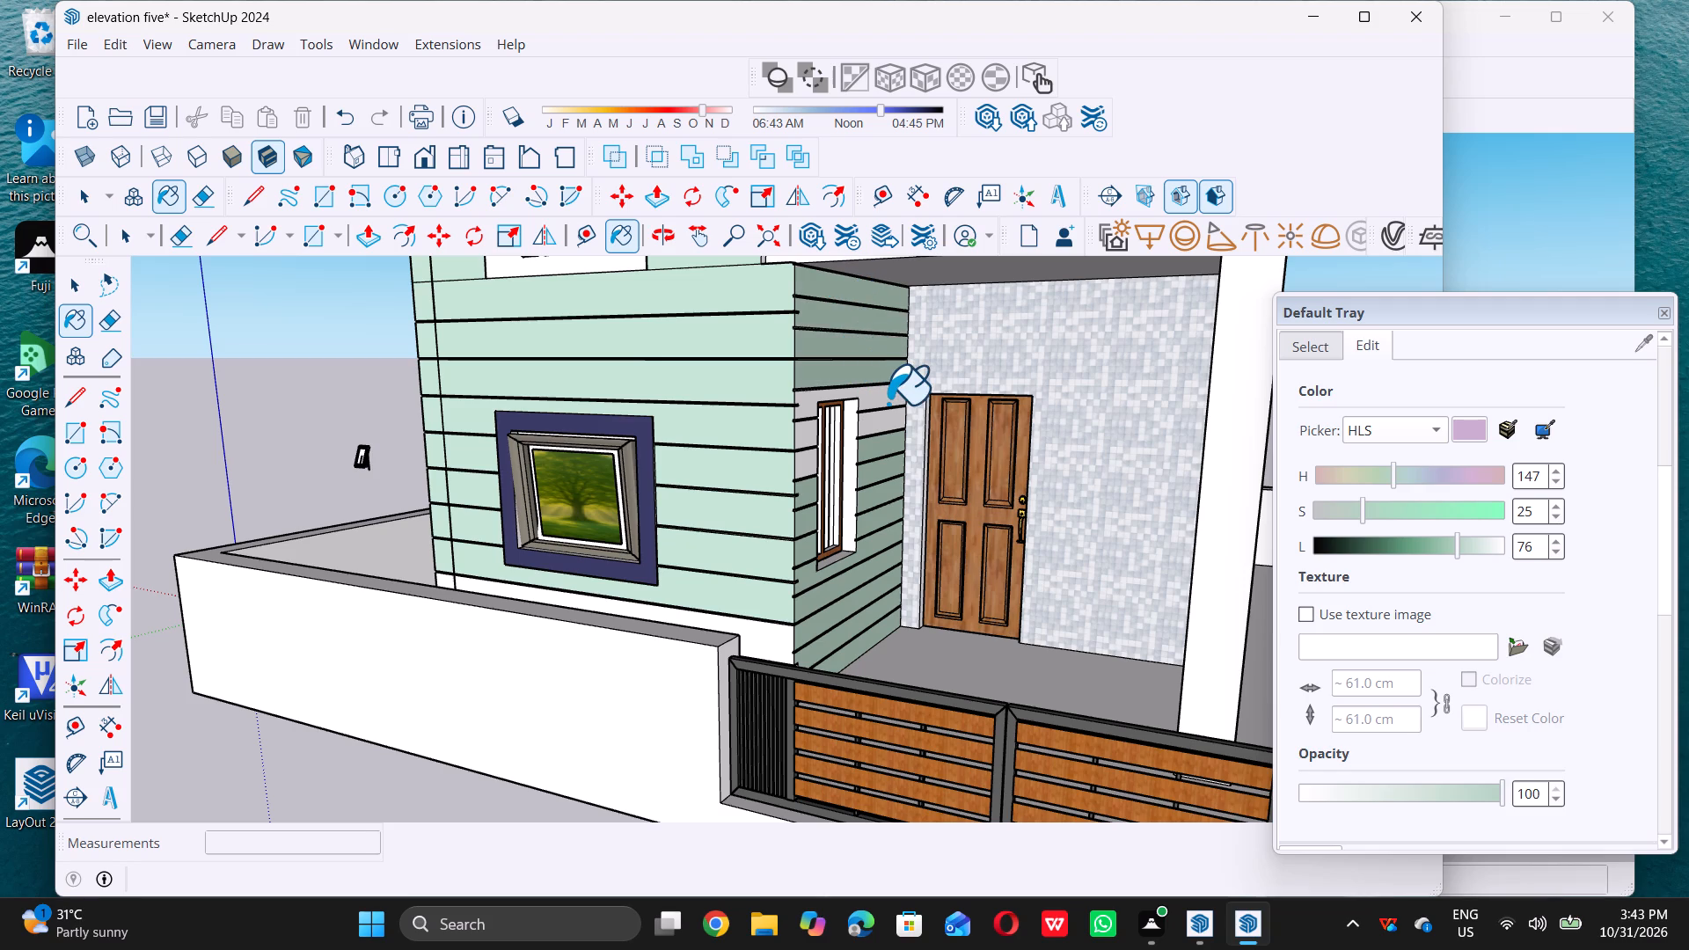
{"action": "left_click", "coordinate": [888, 403]}
{"action": "left_click", "coordinate": [896, 420]}
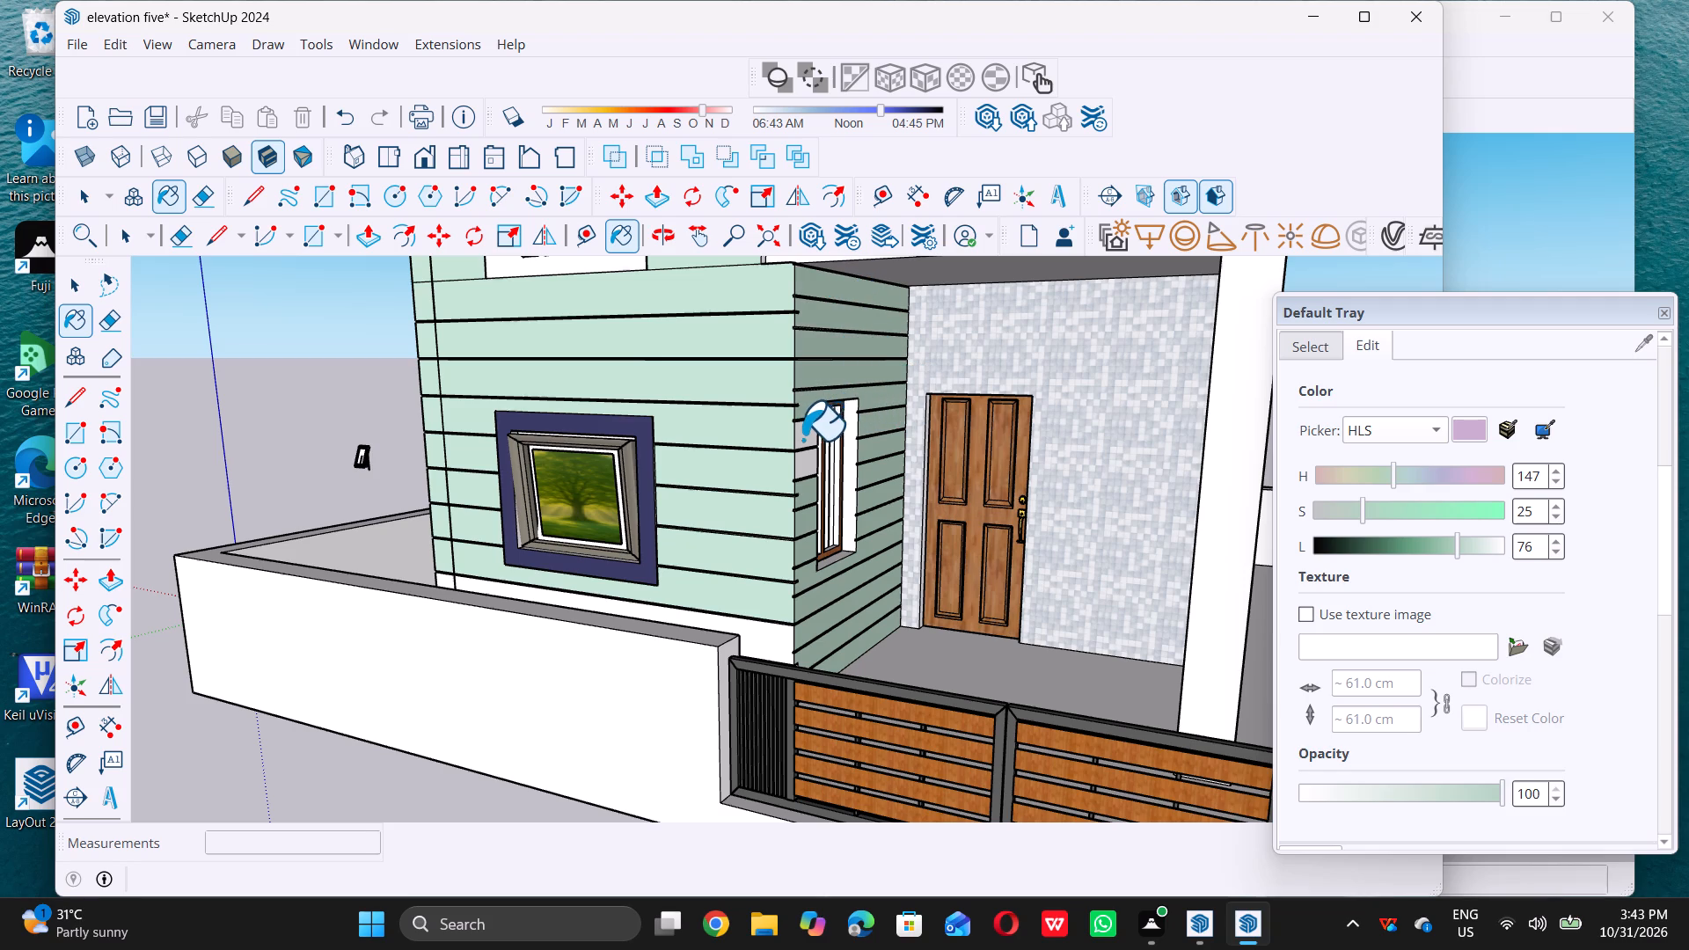
{"action": "left_click", "coordinate": [805, 439]}
{"action": "left_click", "coordinate": [809, 467]}
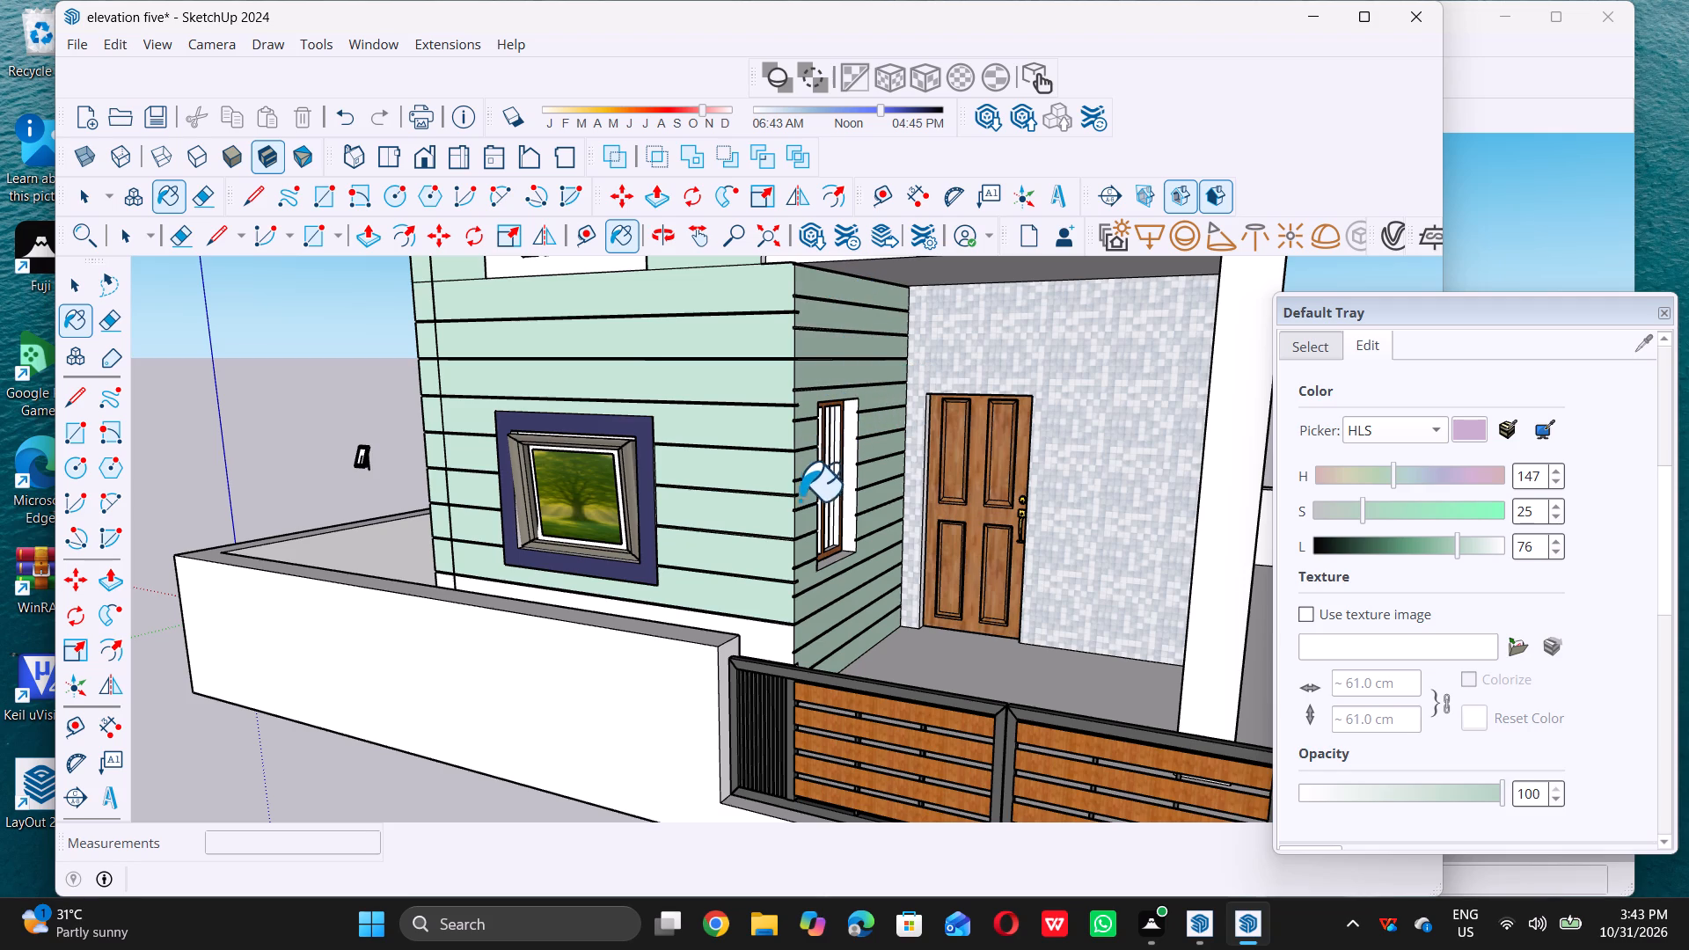
Paint the middle-floor balcony side wall strips above the narrow window pale green, including the strip touching the window's top.
{"action": "scroll", "coordinate": [845, 610], "scroll_direction": "down", "scroll_amount": 10}
{"action": "scroll", "coordinate": [849, 310], "scroll_direction": "up", "scroll_amount": 1}
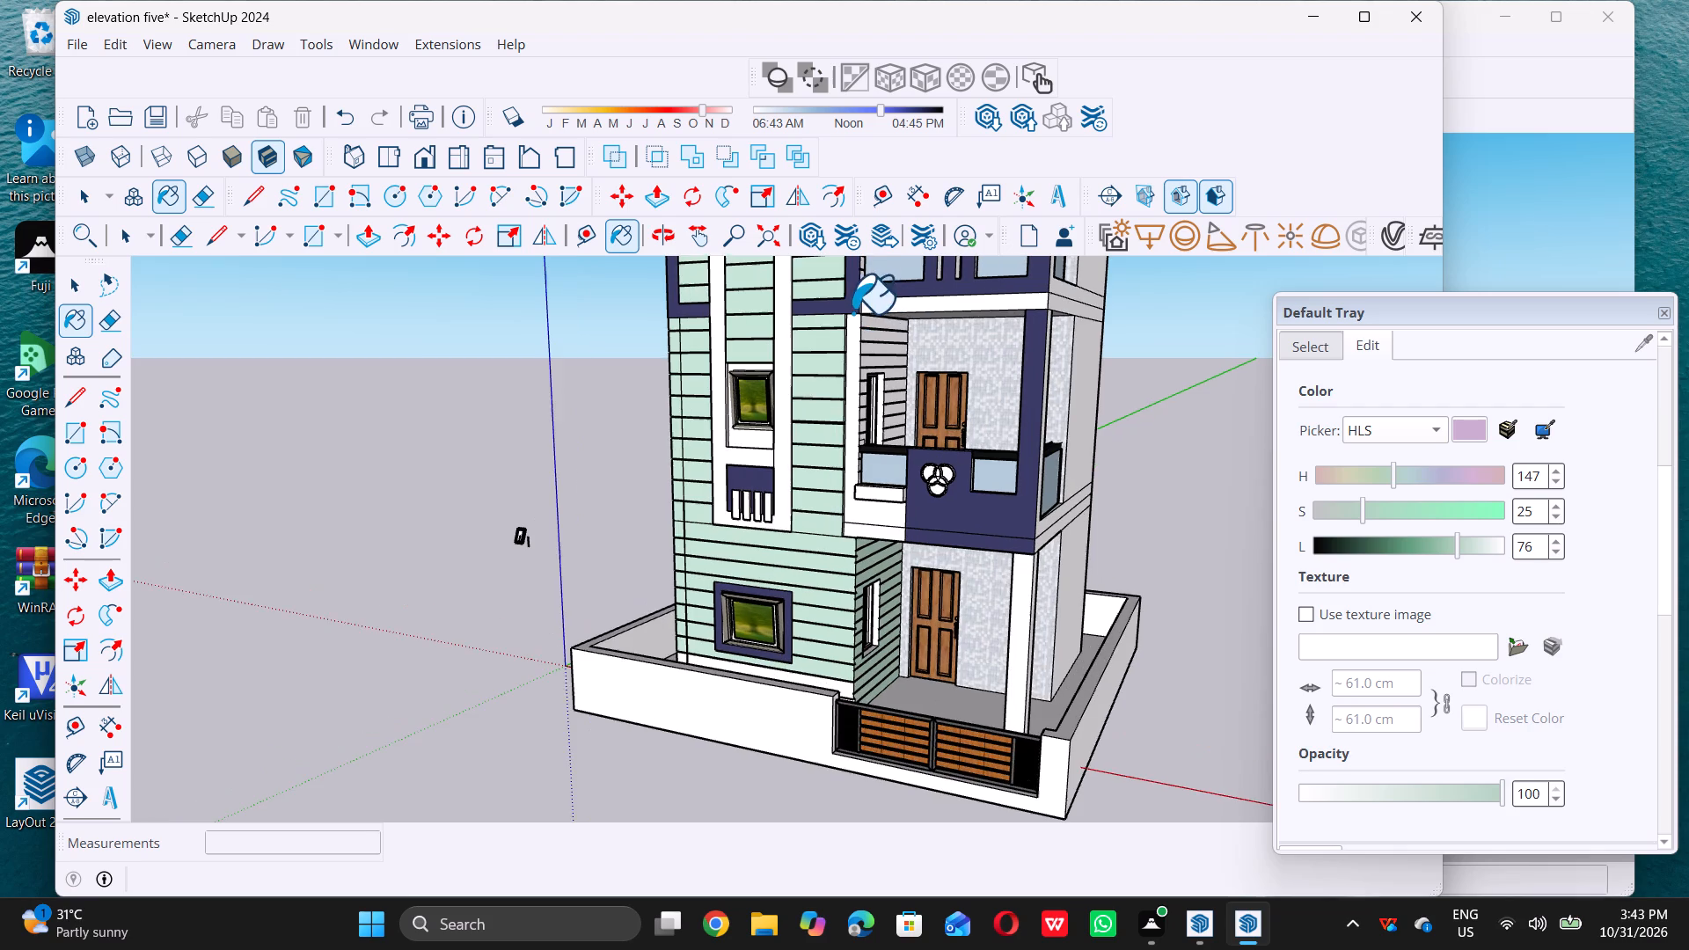
{"action": "scroll", "coordinate": [880, 307], "scroll_direction": "up", "scroll_amount": 13}
{"action": "left_click", "coordinate": [897, 337]}
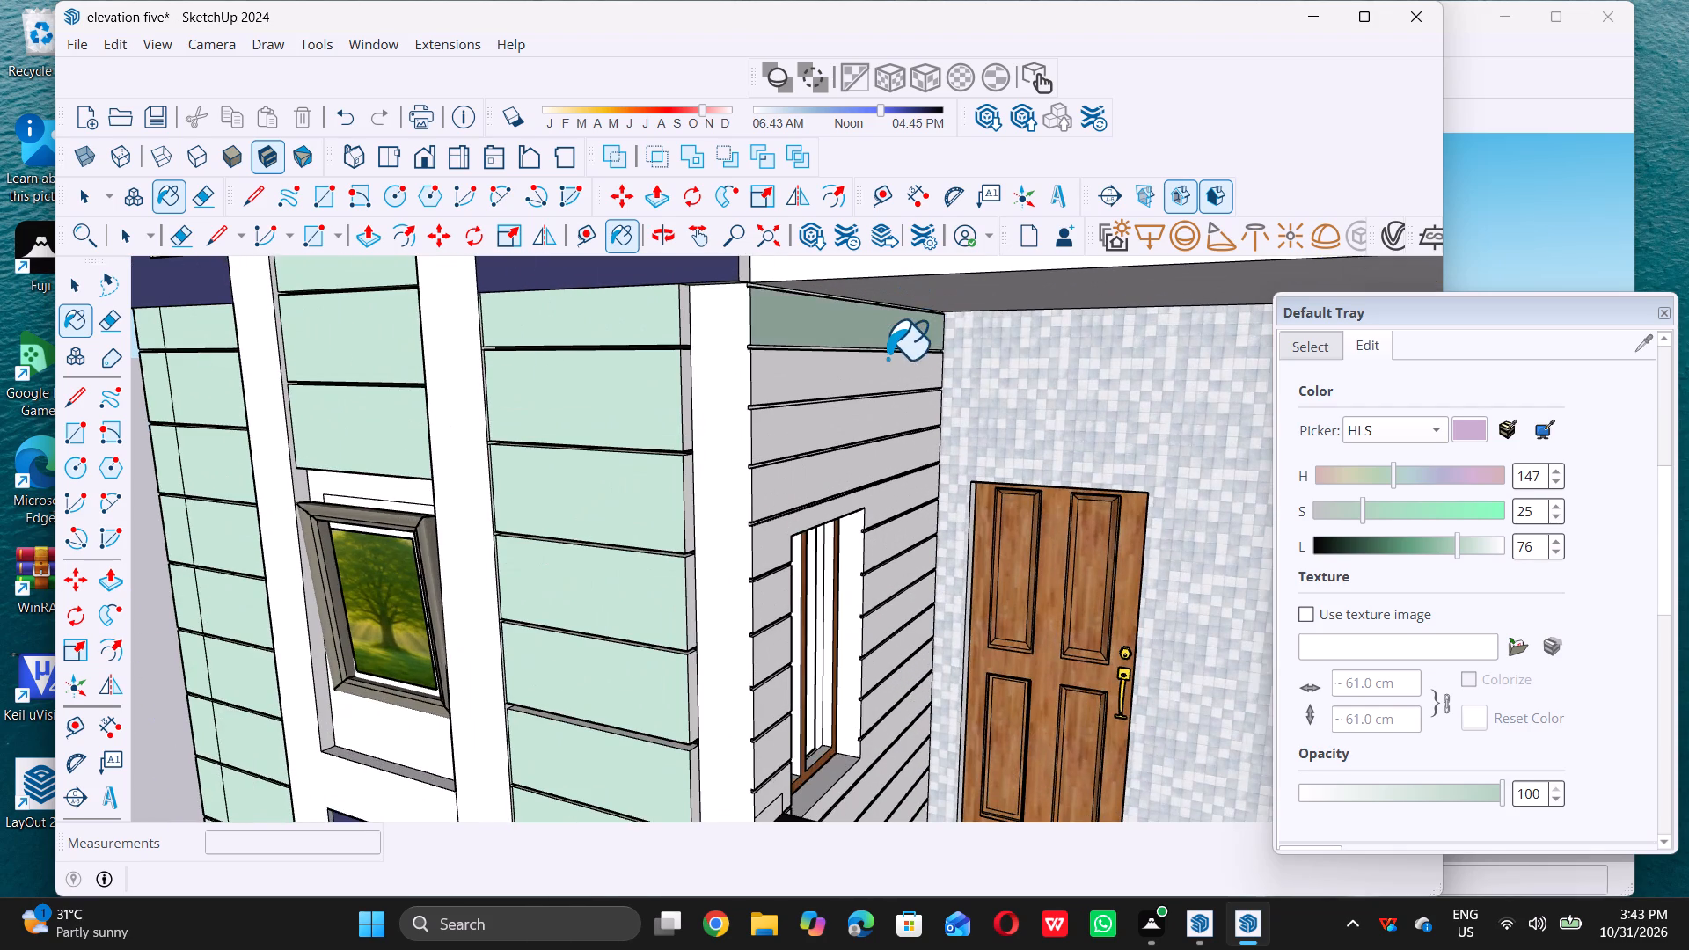
{"action": "double_click", "coordinate": [888, 373]}
{"action": "left_click", "coordinate": [901, 457]}
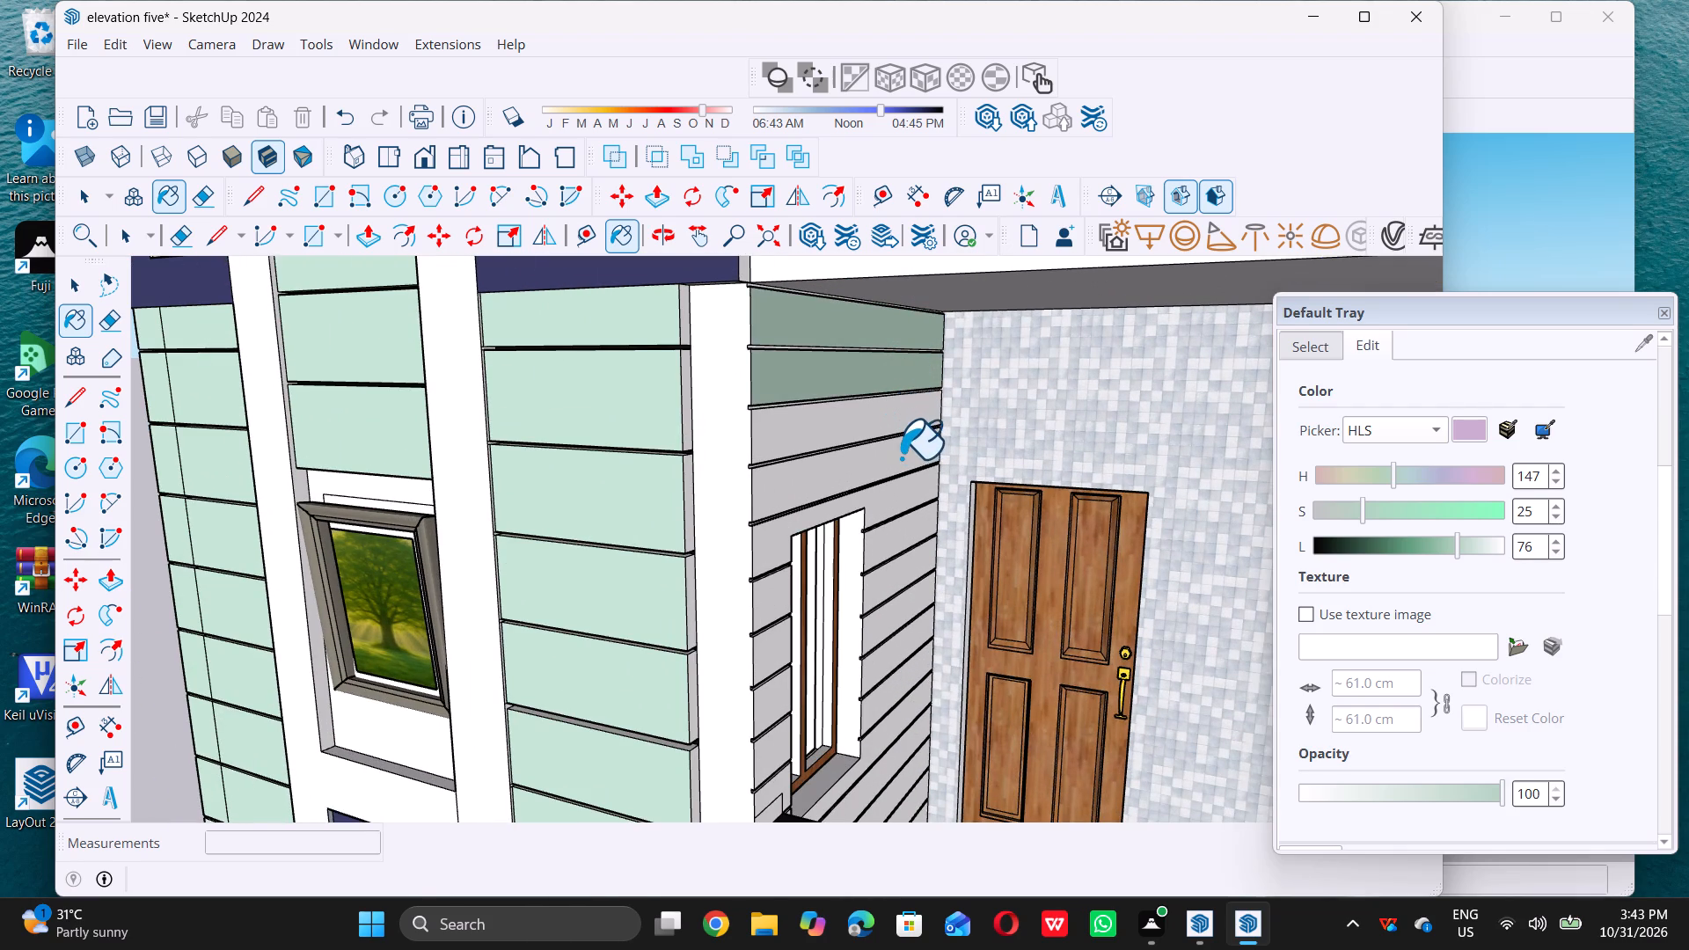
{"action": "left_click", "coordinate": [898, 435]}
{"action": "double_click", "coordinate": [886, 419]}
{"action": "scroll", "coordinate": [918, 498], "scroll_direction": "up", "scroll_amount": 3}
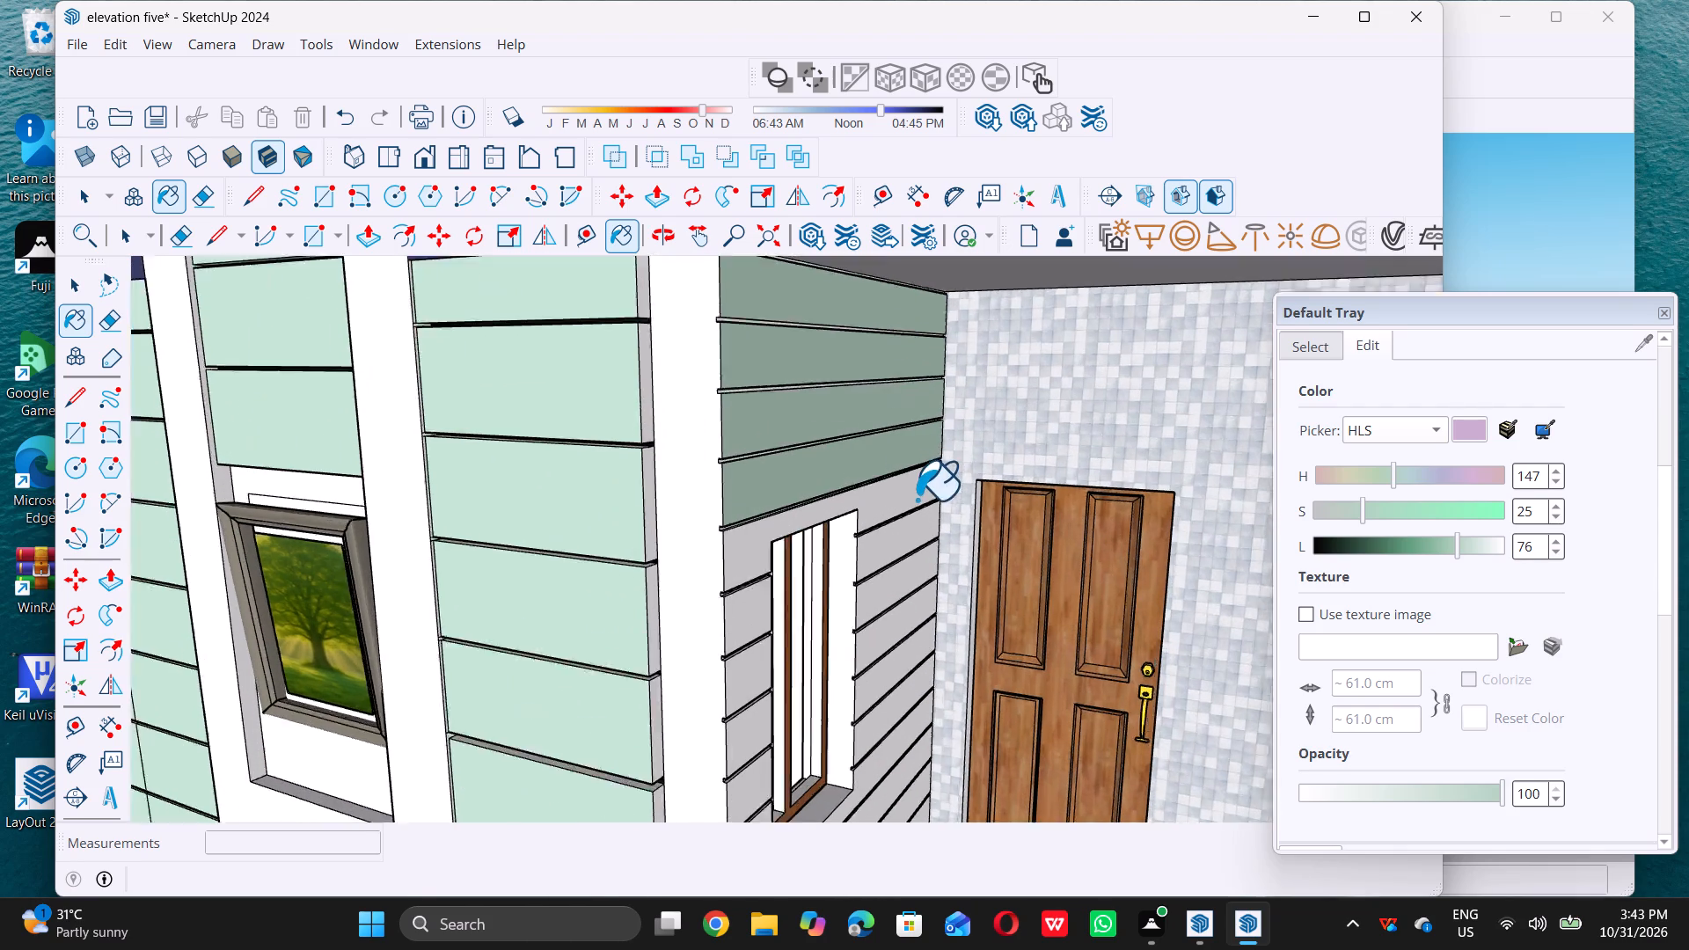
{"action": "scroll", "coordinate": [917, 499], "scroll_direction": "up", "scroll_amount": 7}
{"action": "double_click", "coordinate": [899, 496]}
Paint the upper strips on both sides of the middle-floor balcony window pale green.
{"action": "left_click", "coordinate": [918, 581]}
{"action": "scroll", "coordinate": [788, 459], "scroll_direction": "down", "scroll_amount": 3}
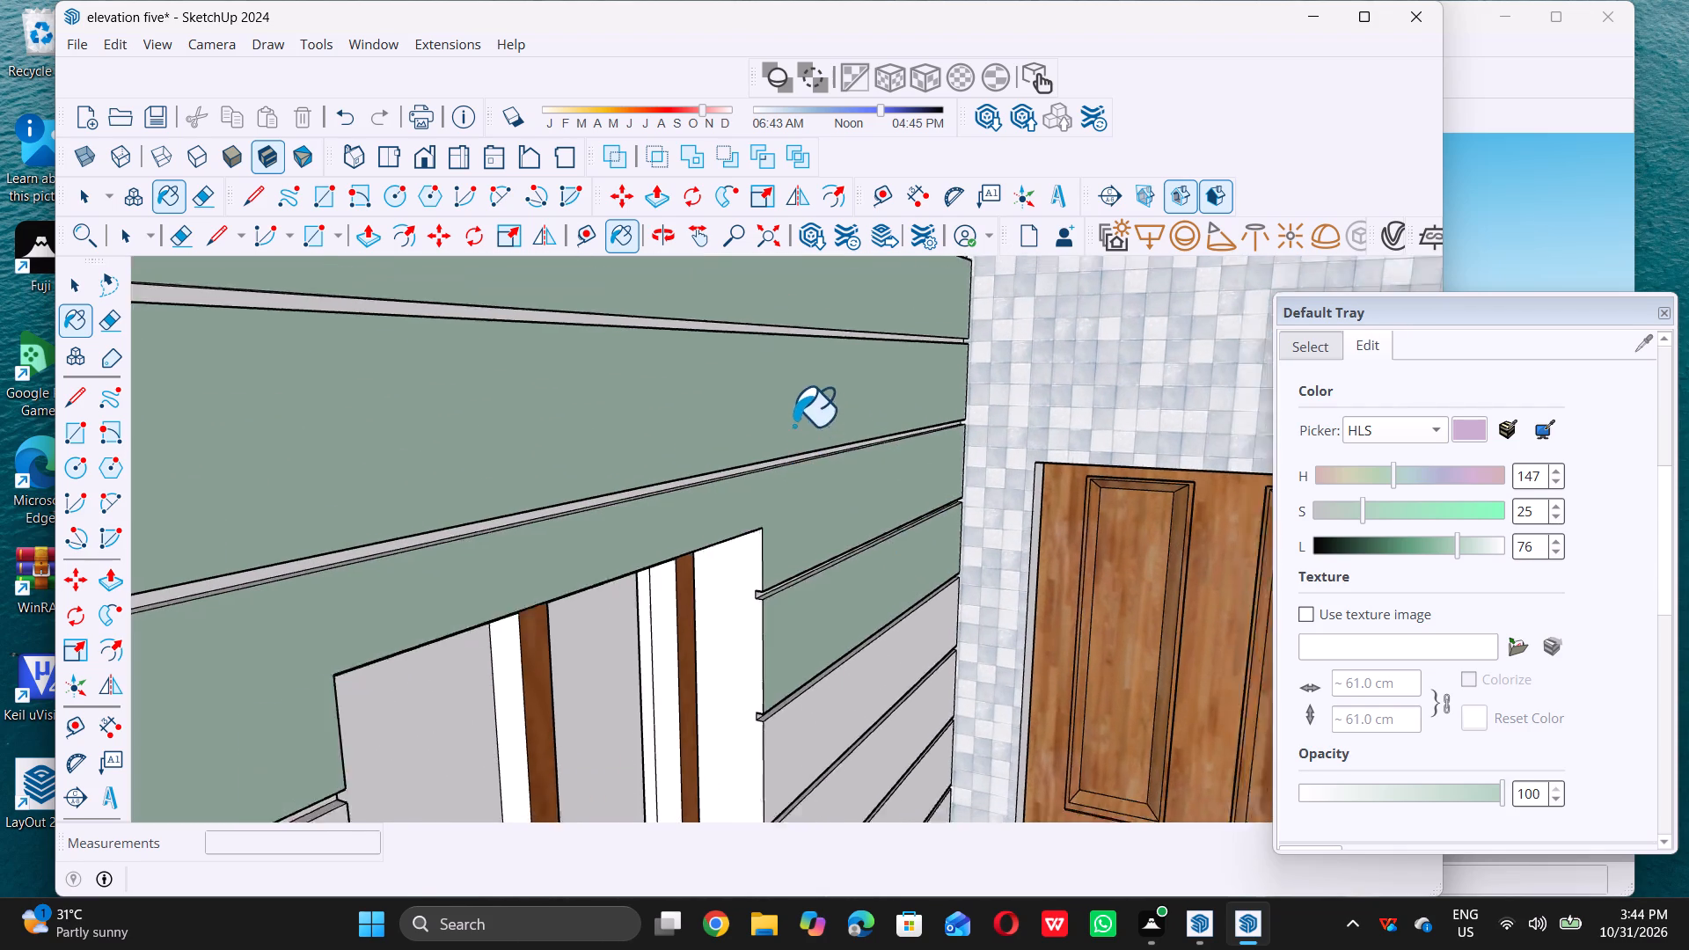
{"action": "scroll", "coordinate": [793, 425], "scroll_direction": "down", "scroll_amount": 9}
{"action": "scroll", "coordinate": [837, 524], "scroll_direction": "up", "scroll_amount": 4}
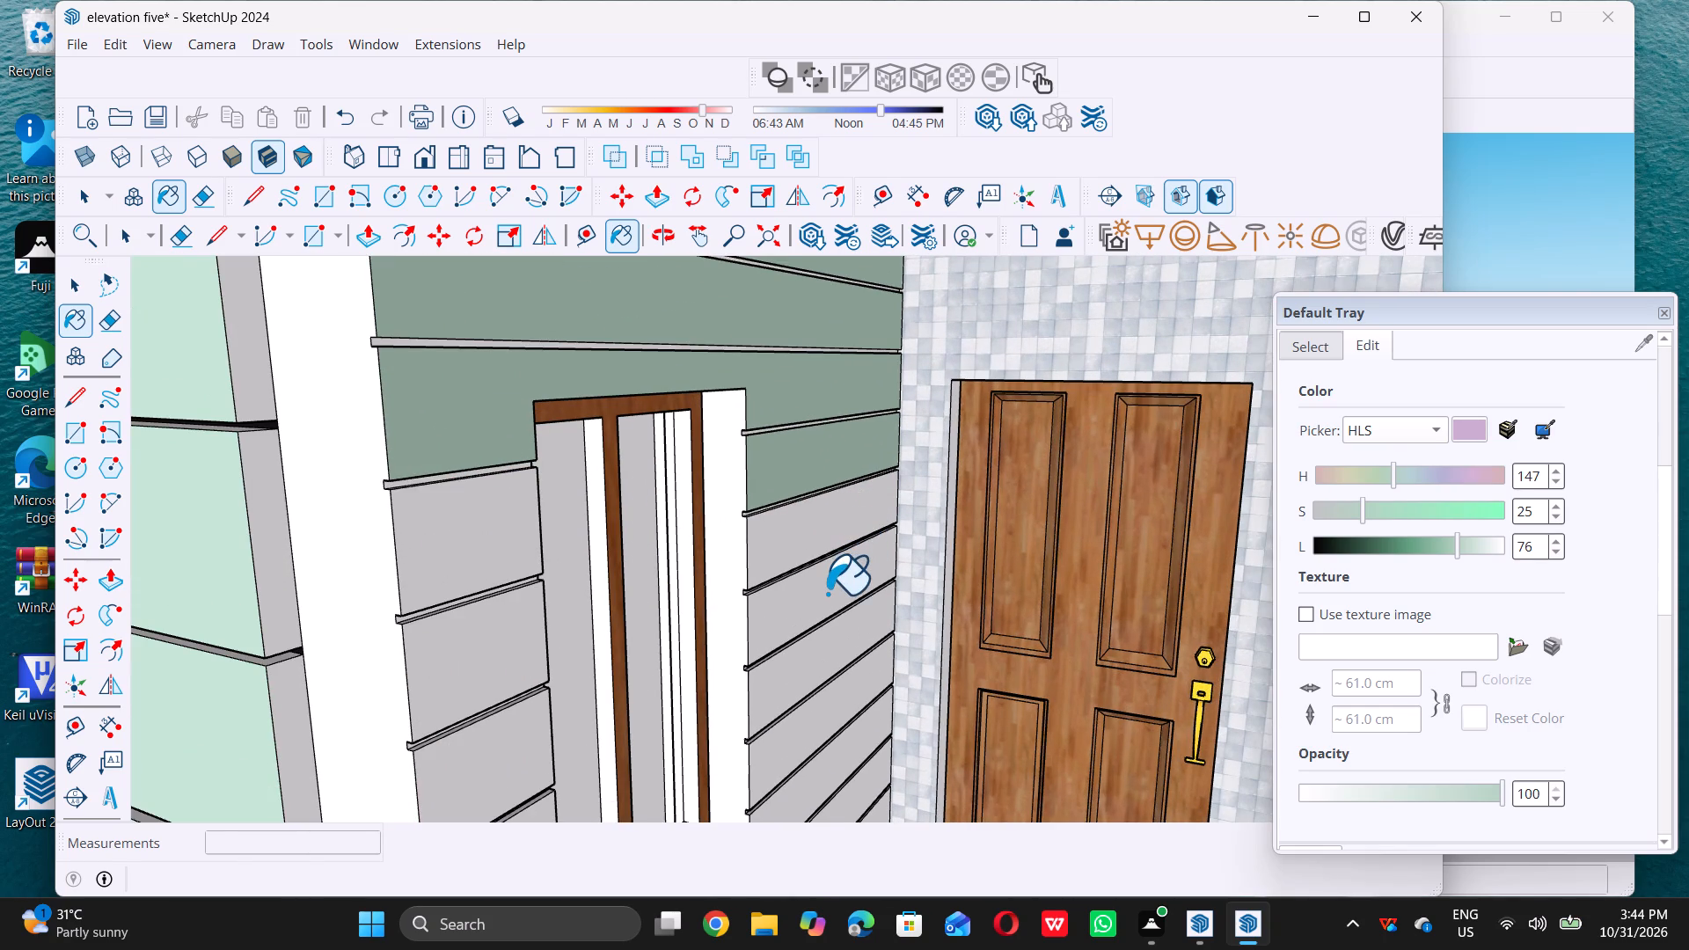
{"action": "left_click", "coordinate": [827, 593]}
{"action": "left_click", "coordinate": [815, 658]}
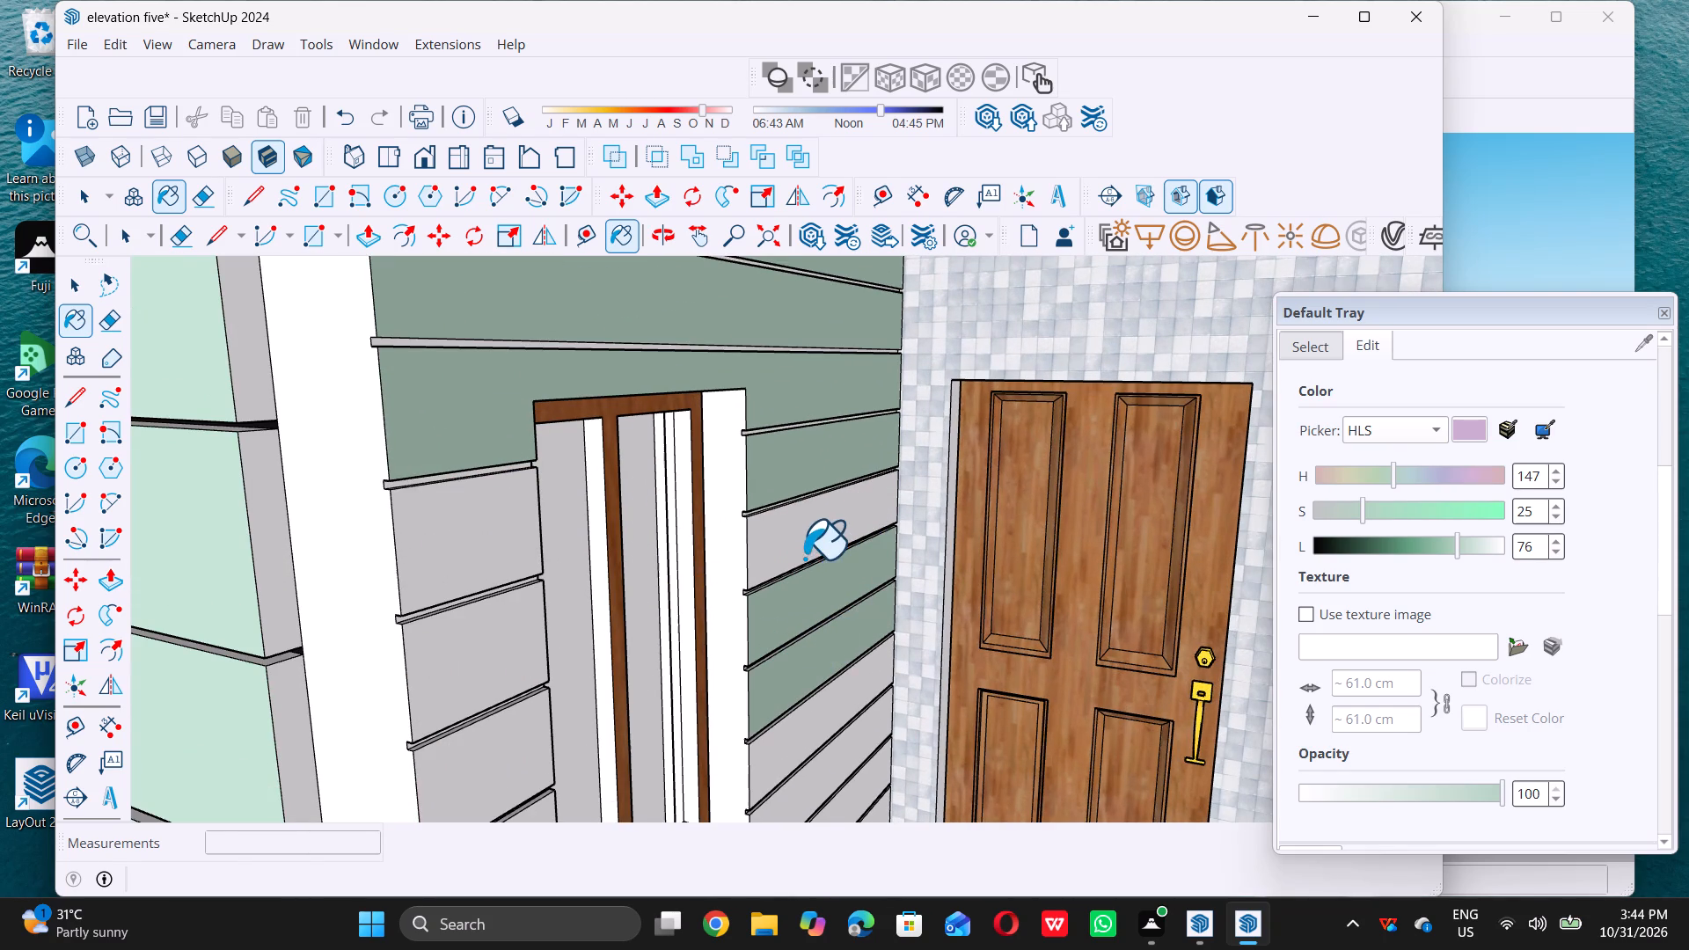
{"action": "double_click", "coordinate": [804, 558]}
{"action": "double_click", "coordinate": [504, 532]}
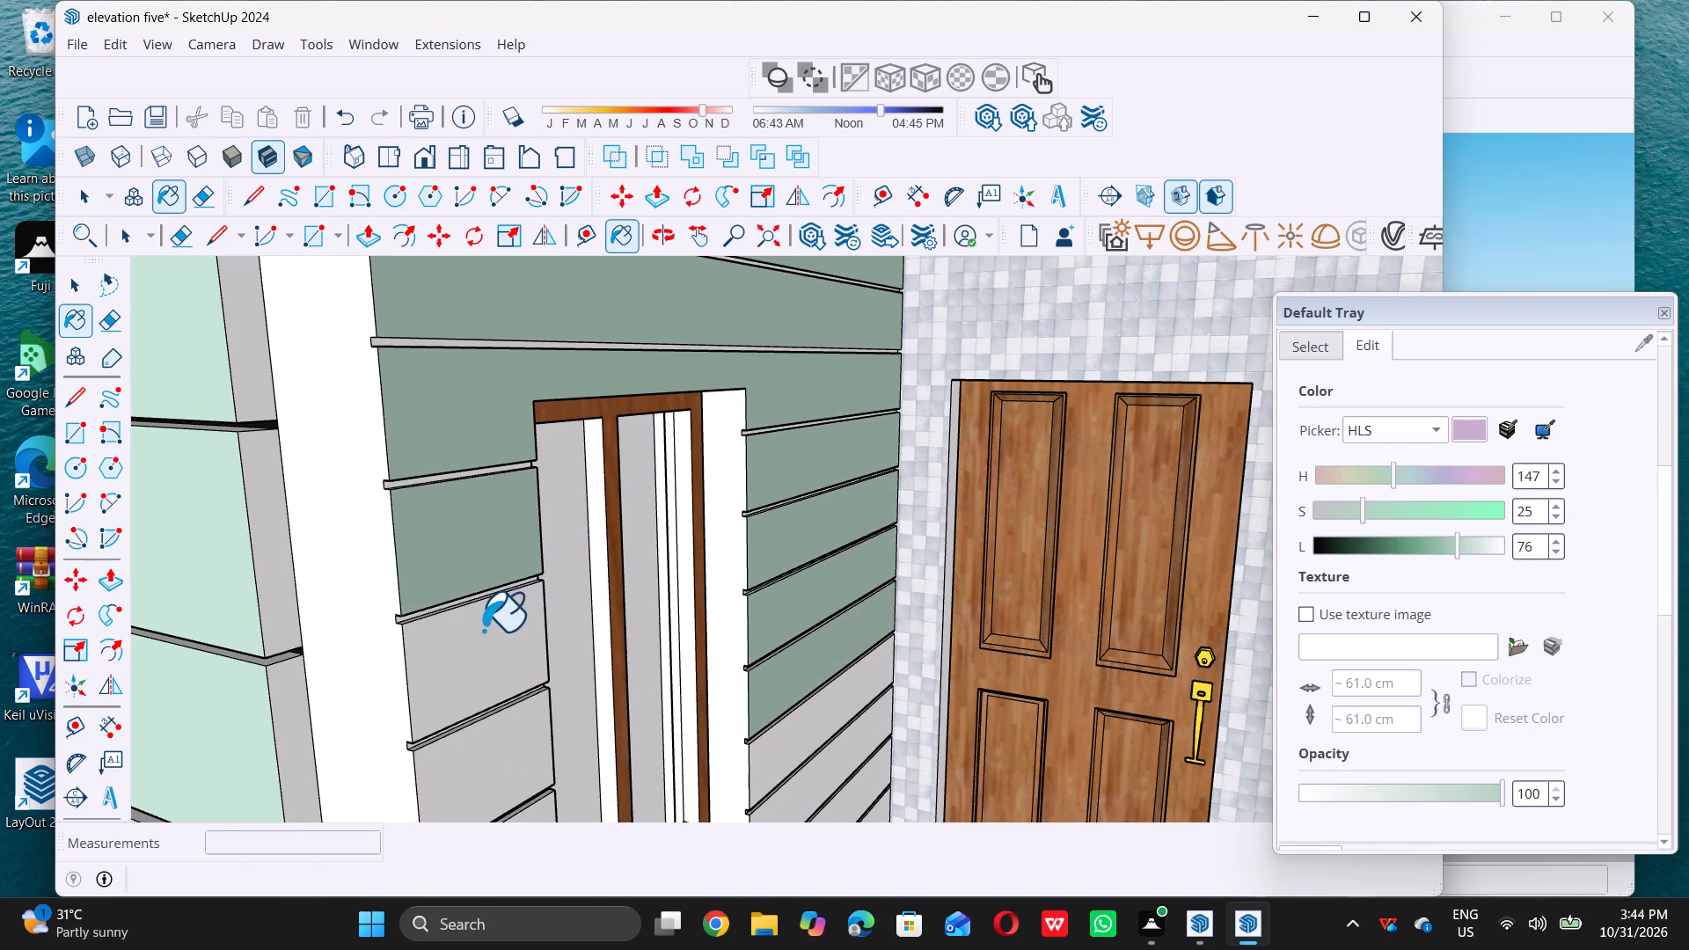
{"action": "left_click", "coordinate": [489, 639]}
Paint the middle-floor side wall strips between the window and the door, and below the window down to the floor, pale green.
{"action": "scroll", "coordinate": [592, 505], "scroll_direction": "down", "scroll_amount": 15}
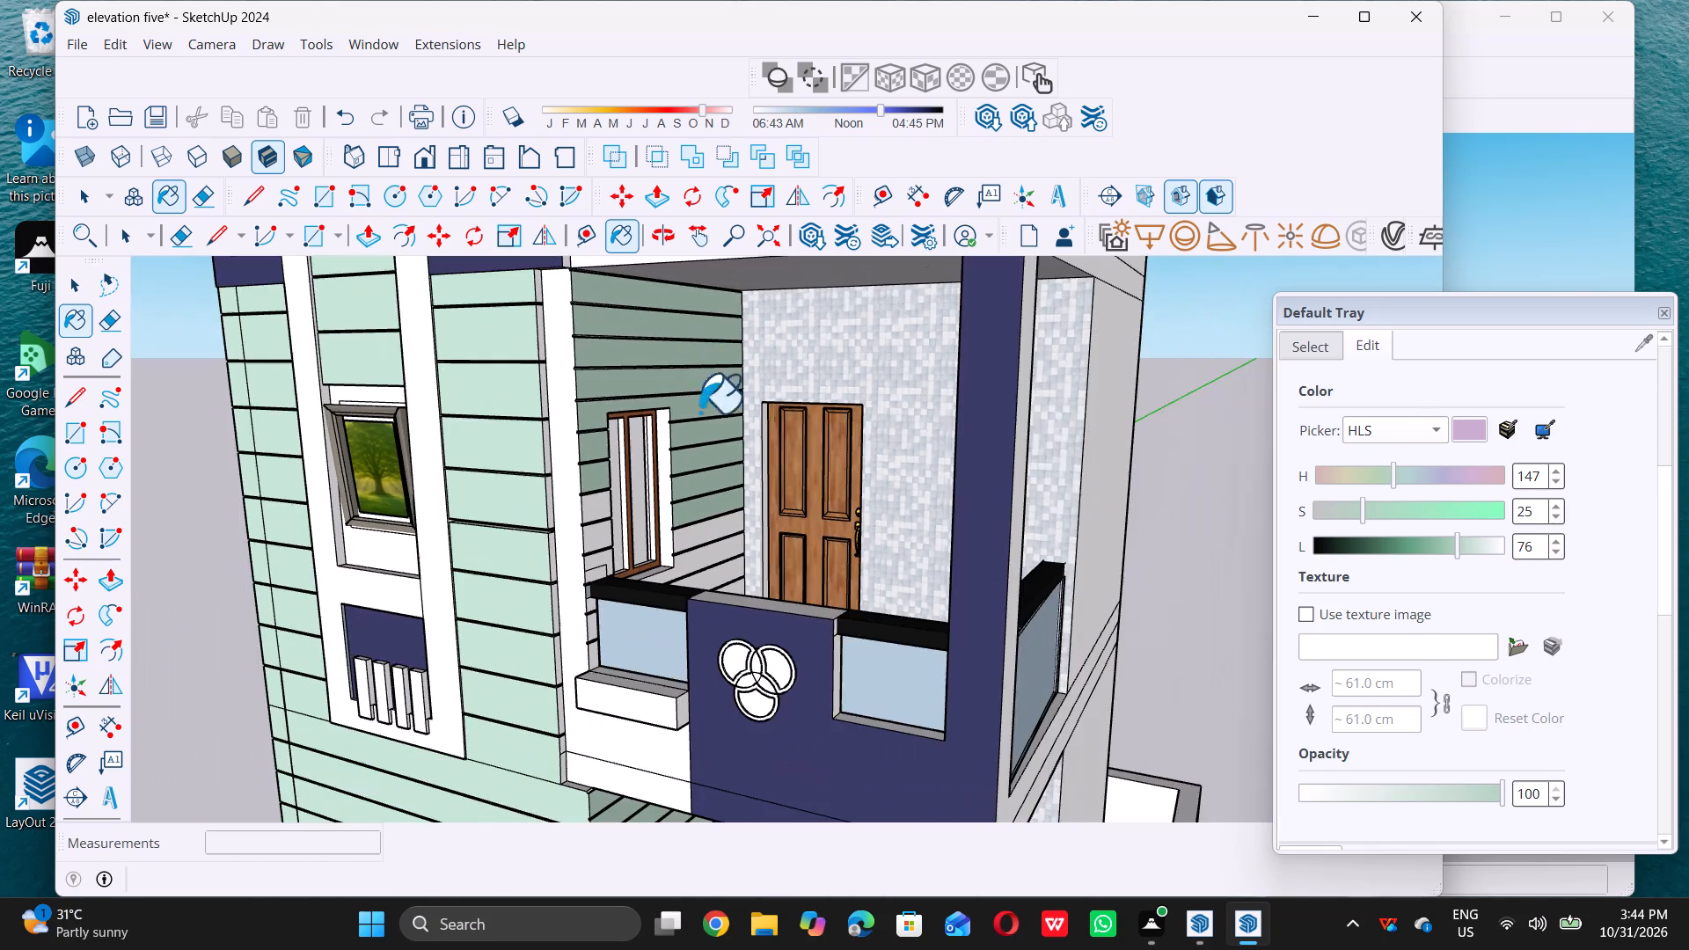
{"action": "scroll", "coordinate": [712, 539], "scroll_direction": "up", "scroll_amount": 9}
{"action": "double_click", "coordinate": [707, 520]}
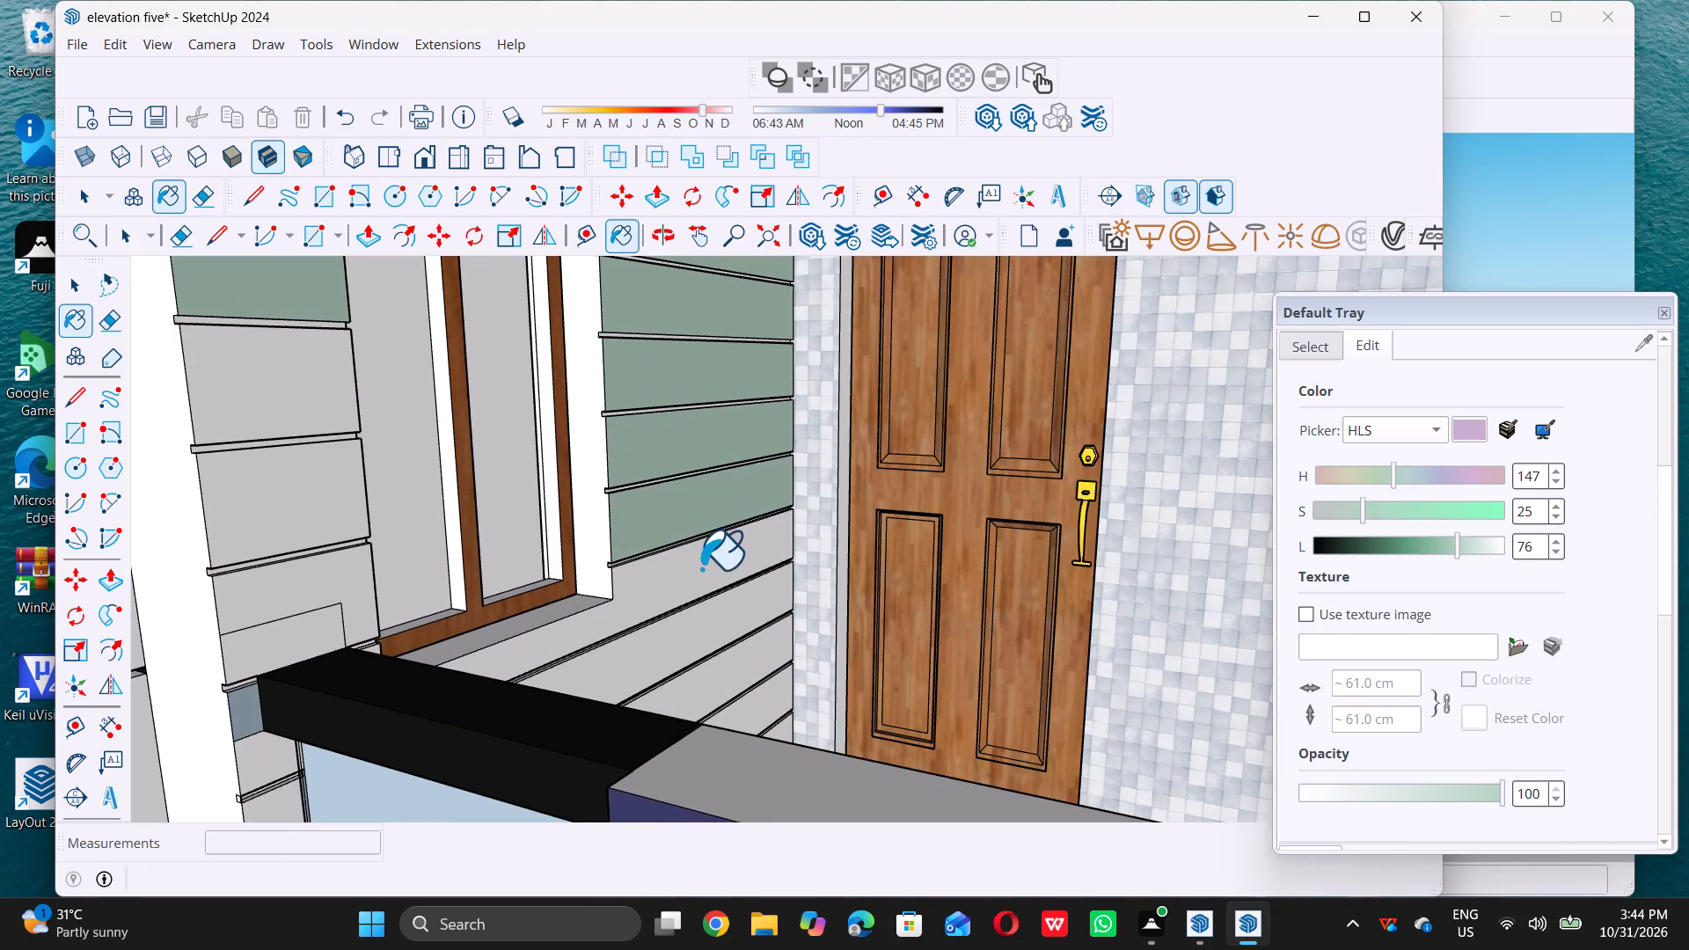
{"action": "left_click", "coordinate": [710, 582]}
{"action": "left_click", "coordinate": [726, 634]}
{"action": "left_click", "coordinate": [761, 671]}
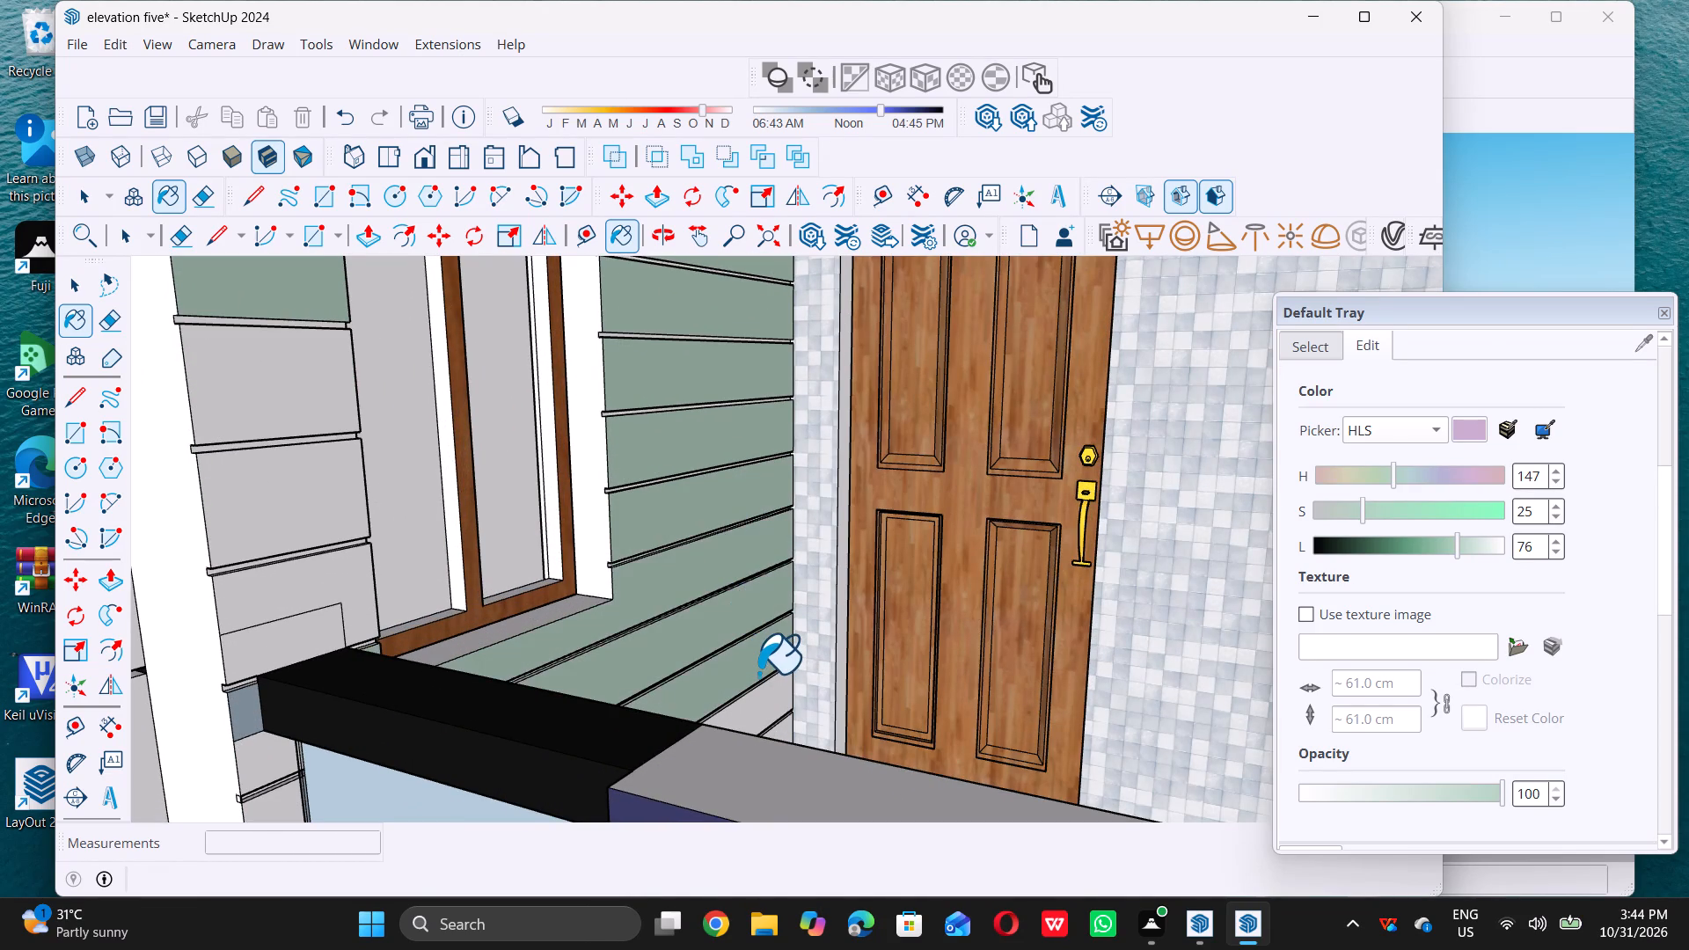
{"action": "middle_click_drag", "start_coordinate": [726, 729], "coordinate": [686, 786]}
{"action": "scroll", "coordinate": [686, 786], "scroll_direction": "up", "scroll_amount": 1}
{"action": "scroll", "coordinate": [794, 702], "scroll_direction": "up", "scroll_amount": 3}
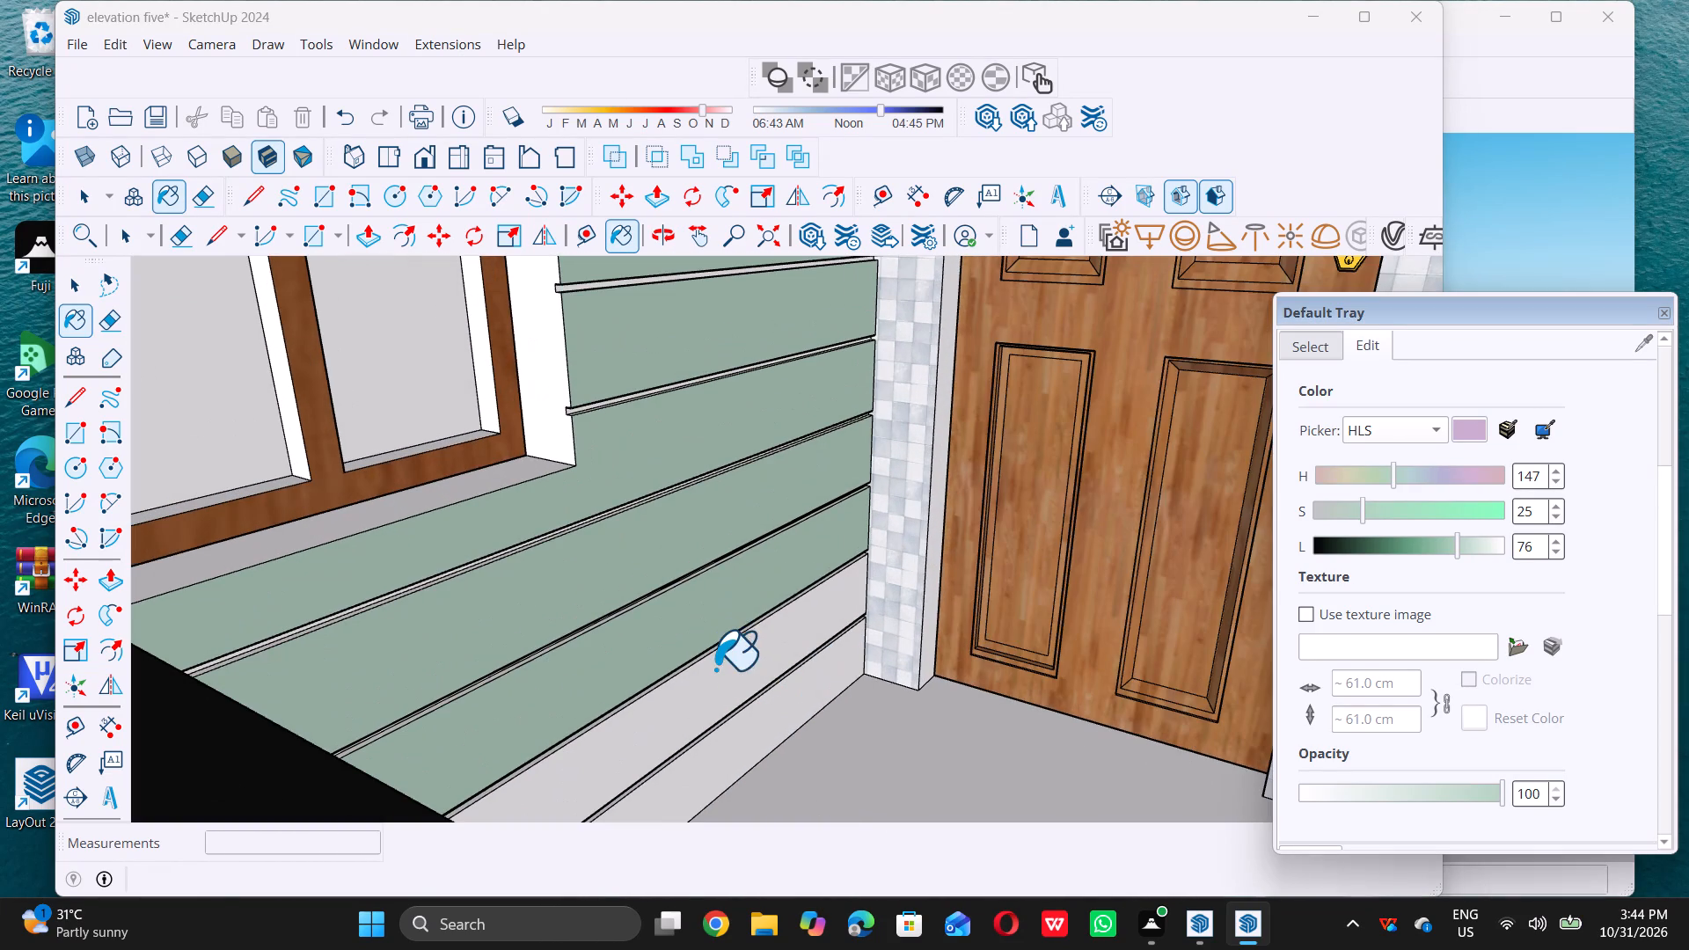
{"action": "left_click", "coordinate": [742, 691]}
{"action": "left_click", "coordinate": [777, 737]}
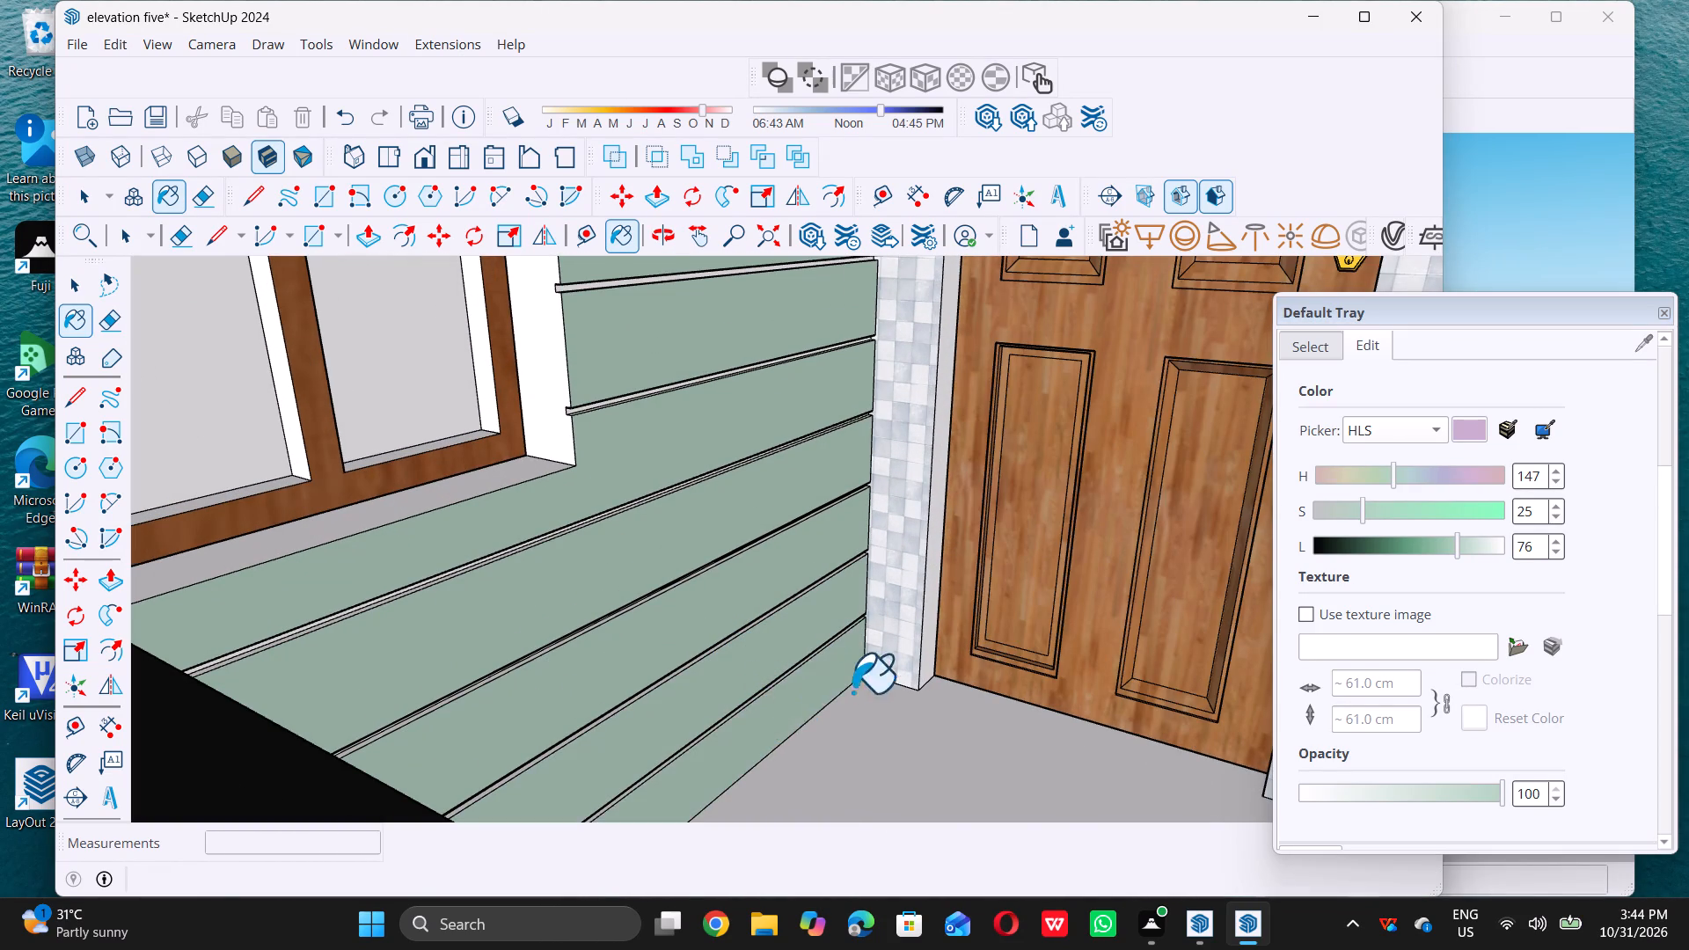
Paint the remaining short strips between the middle-floor balcony window and the outer corner pale green, down to the railing.
{"action": "scroll", "coordinate": [878, 690], "scroll_direction": "down", "scroll_amount": 8}
{"action": "scroll", "coordinate": [698, 544], "scroll_direction": "up", "scroll_amount": 3}
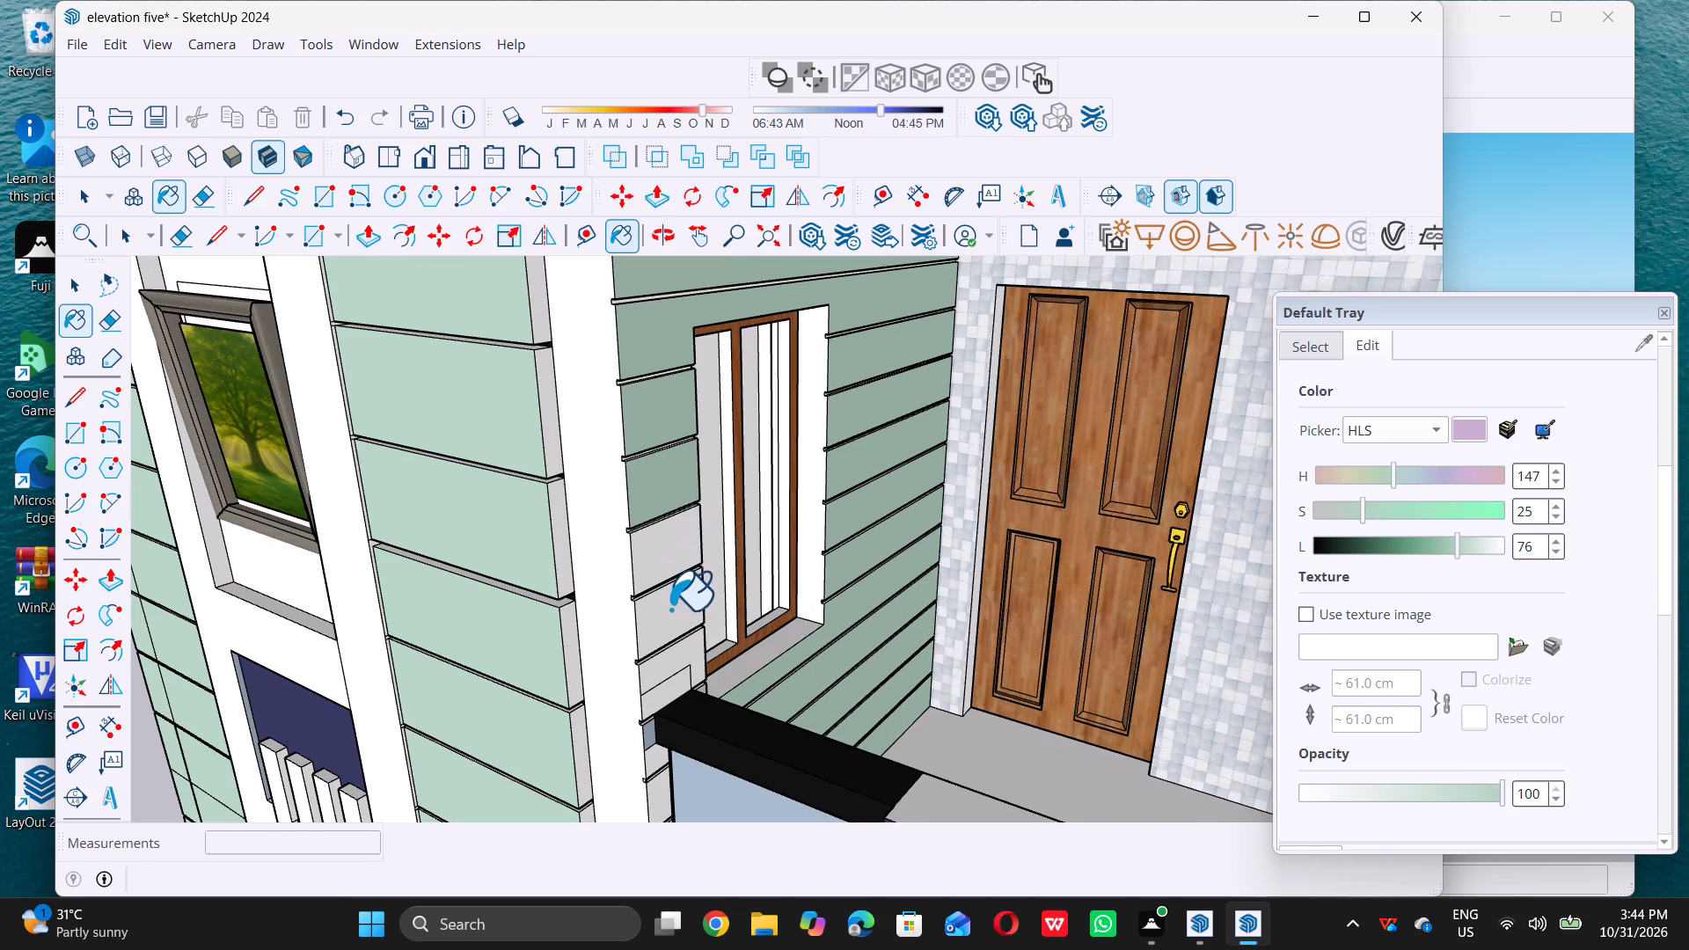
{"action": "left_click", "coordinate": [663, 566]}
{"action": "left_click", "coordinate": [680, 624]}
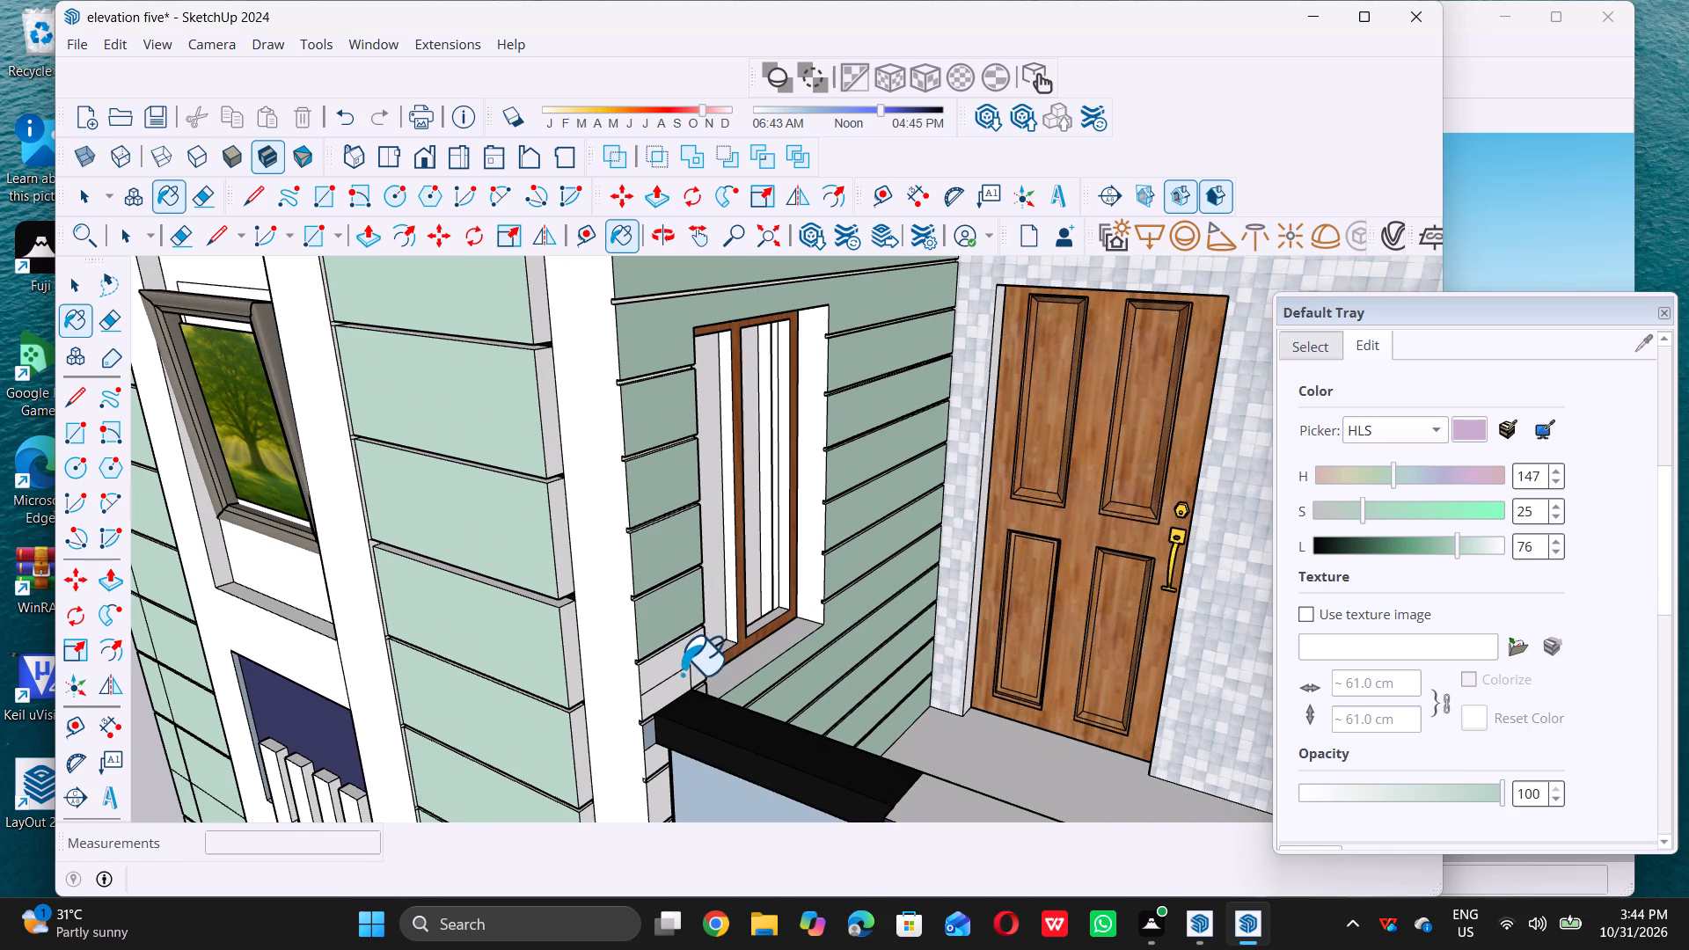
{"action": "triple_click", "coordinate": [677, 669]}
Paint the upper-floor balcony side wall strips between the ceiling beam and the narrow window pale green.
{"action": "scroll", "coordinate": [711, 560], "scroll_direction": "down", "scroll_amount": 6}
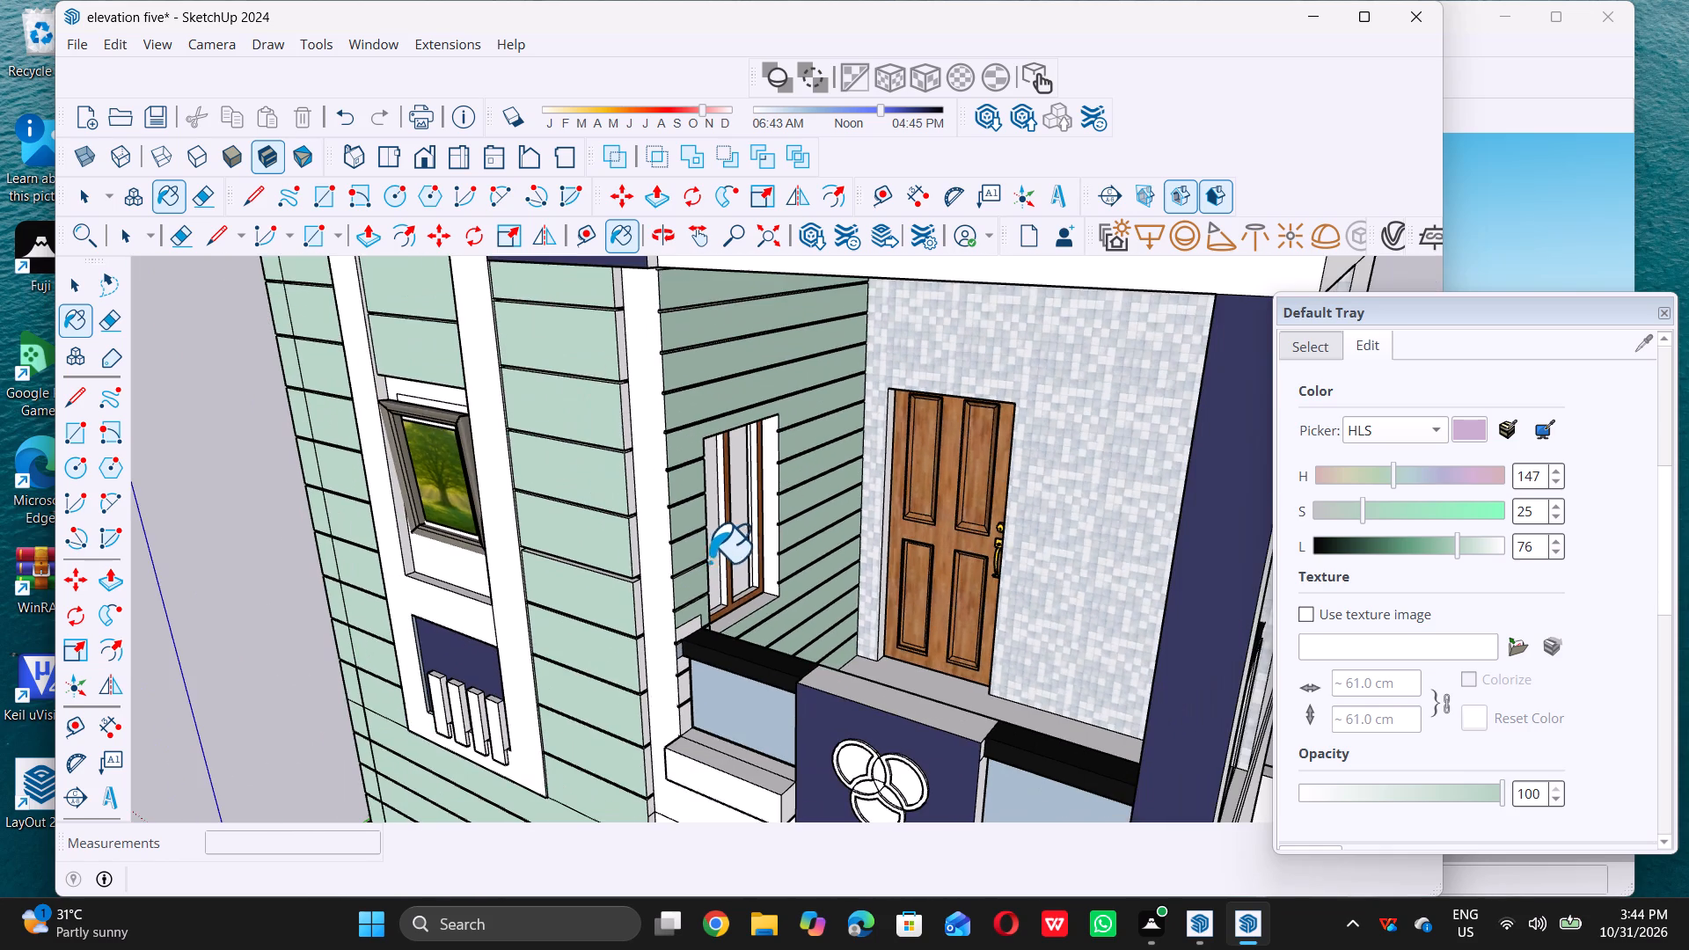
{"action": "scroll", "coordinate": [658, 611], "scroll_direction": "down", "scroll_amount": 12}
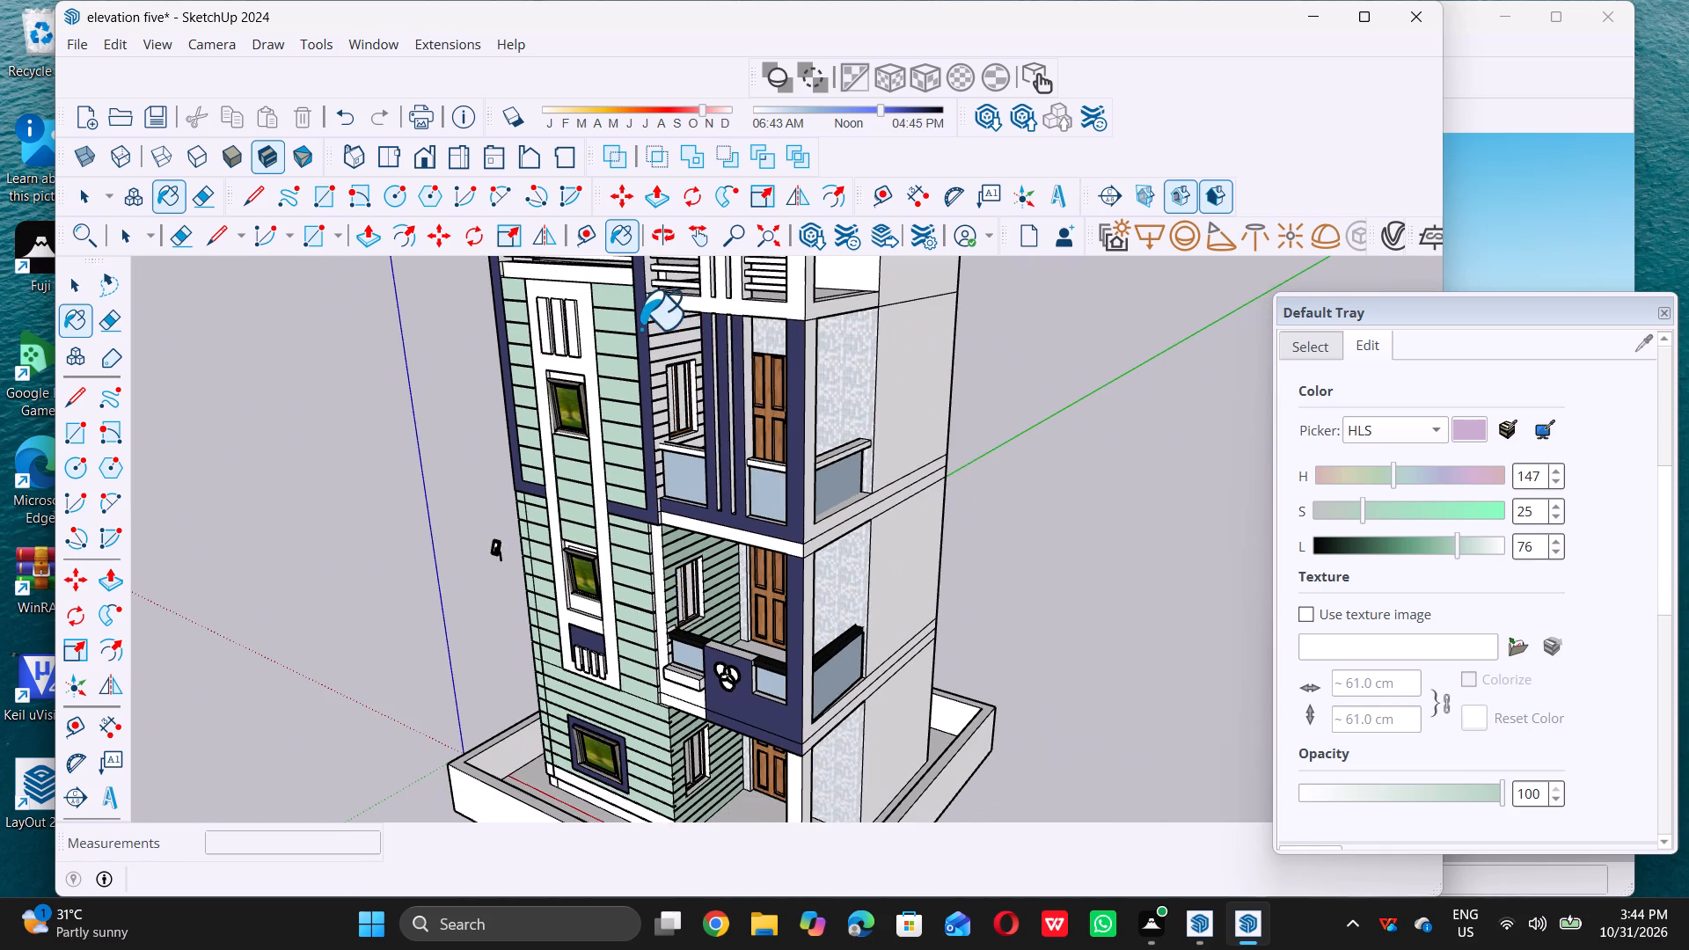
{"action": "scroll", "coordinate": [643, 327], "scroll_direction": "up", "scroll_amount": 15}
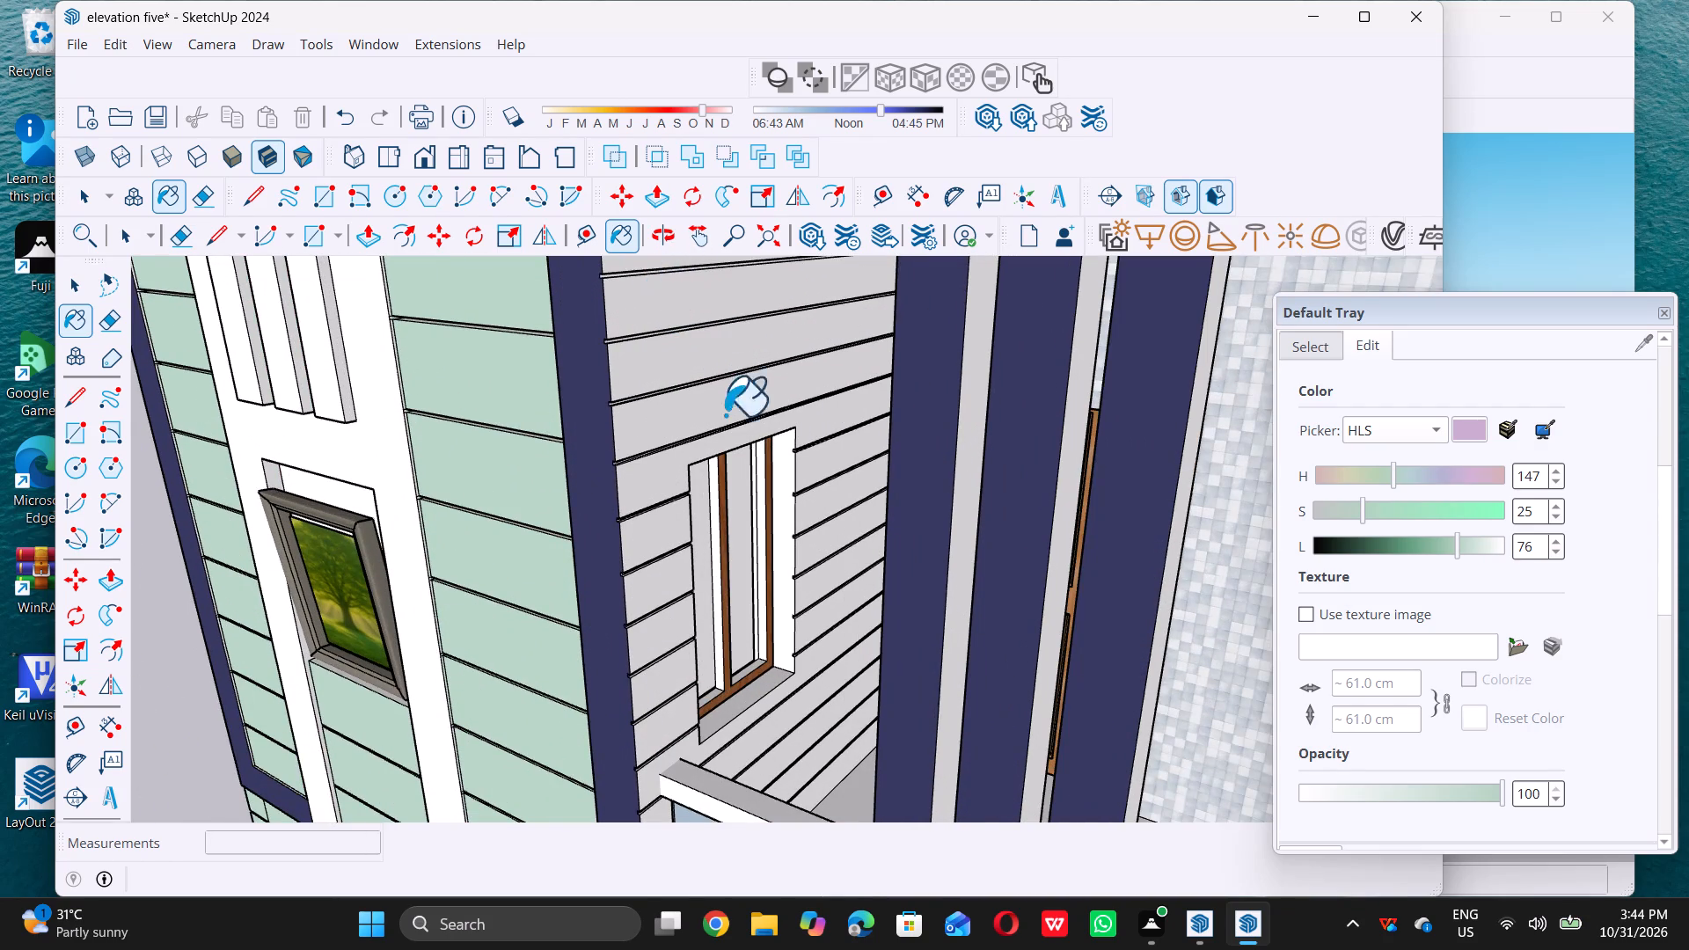
{"action": "scroll", "coordinate": [725, 427], "scroll_direction": "down", "scroll_amount": 11}
{"action": "scroll", "coordinate": [722, 386], "scroll_direction": "up", "scroll_amount": 10}
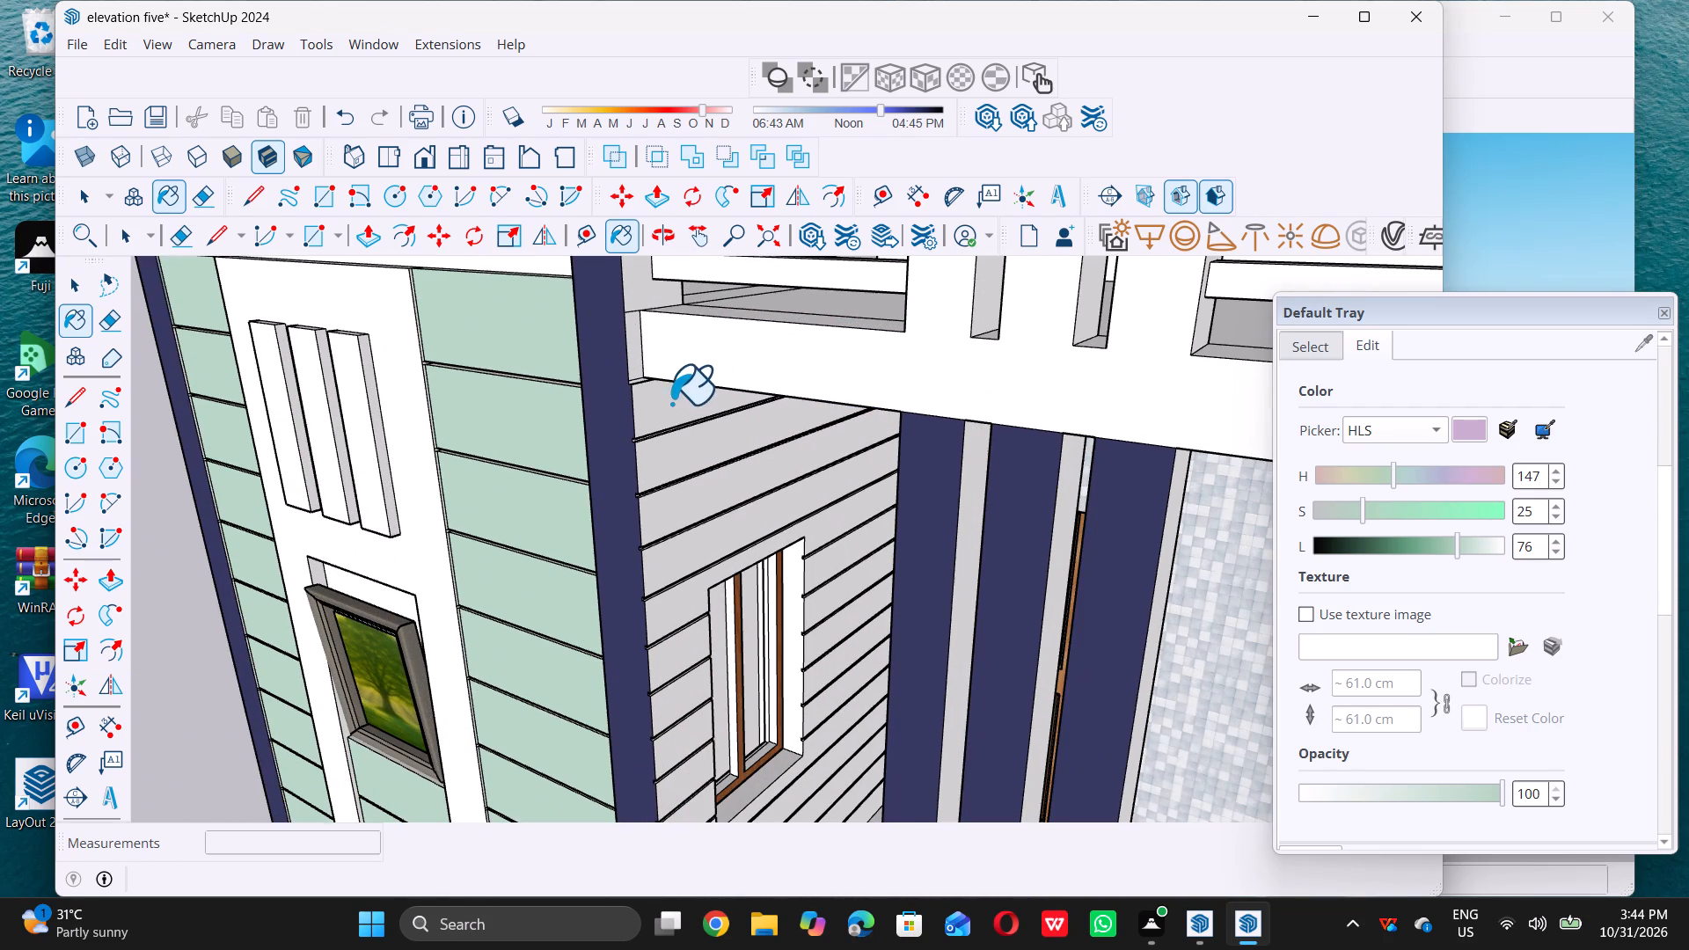
{"action": "left_click", "coordinate": [662, 409]}
{"action": "left_click", "coordinate": [682, 476]}
{"action": "left_click", "coordinate": [680, 511]}
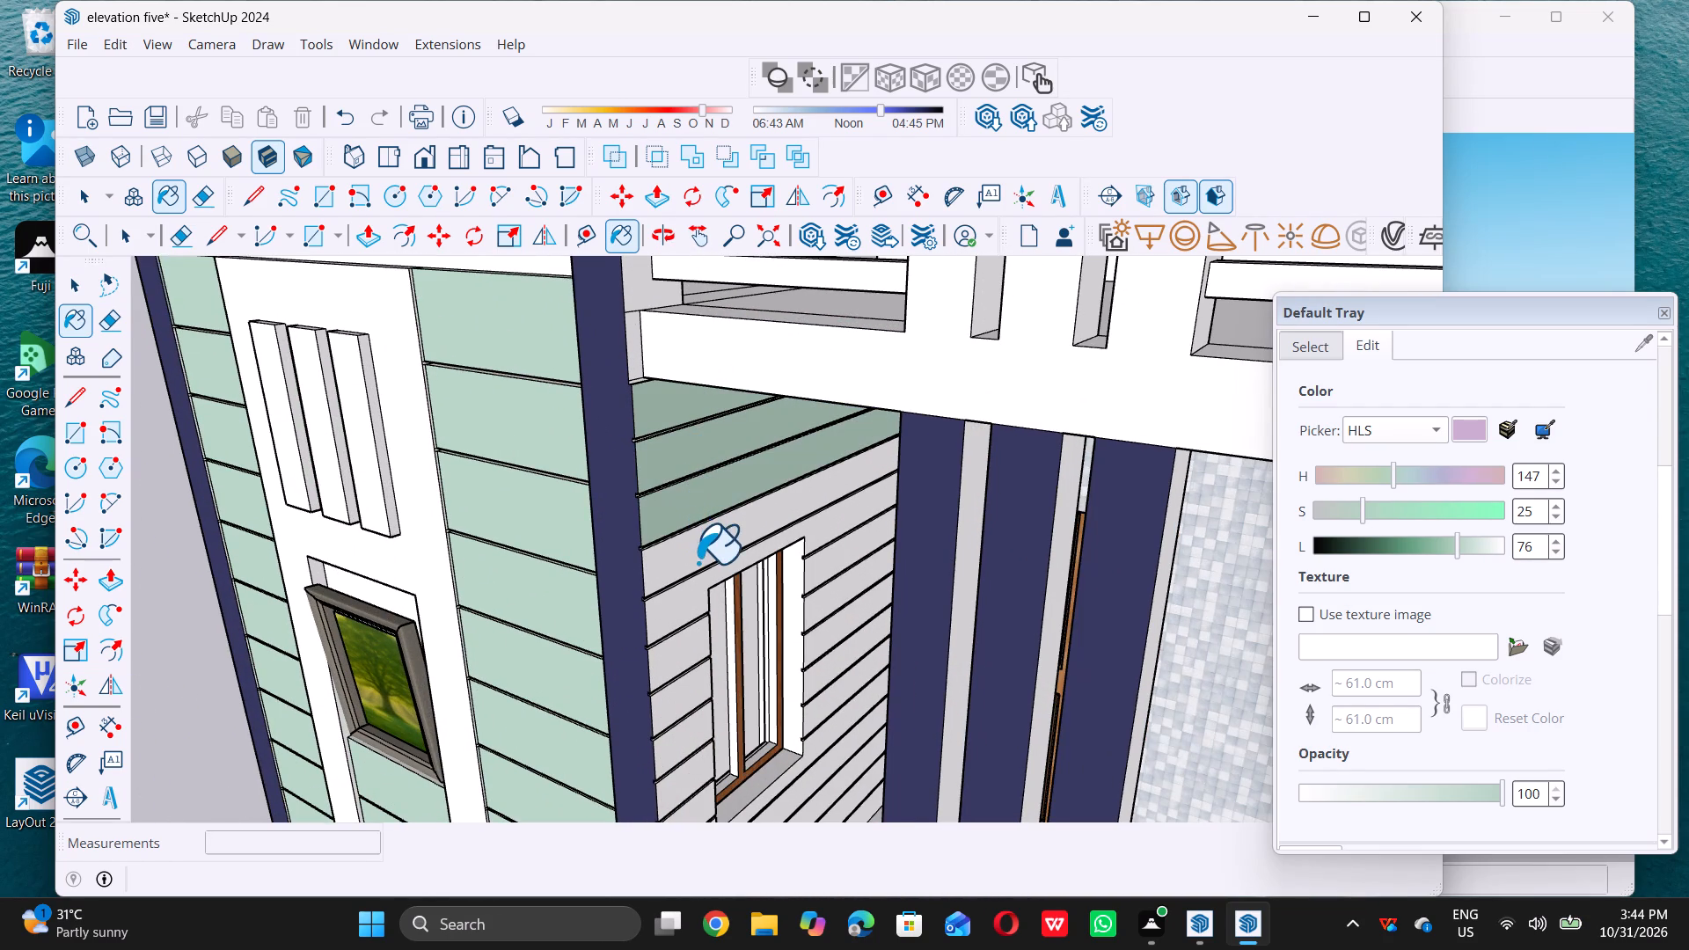
{"action": "double_click", "coordinate": [701, 566]}
Paint the strip along the top of the upper-floor balcony window and the strips on both sides of it pale green.
{"action": "scroll", "coordinate": [693, 481], "scroll_direction": "down", "scroll_amount": 6}
{"action": "scroll", "coordinate": [742, 582], "scroll_direction": "up", "scroll_amount": 10}
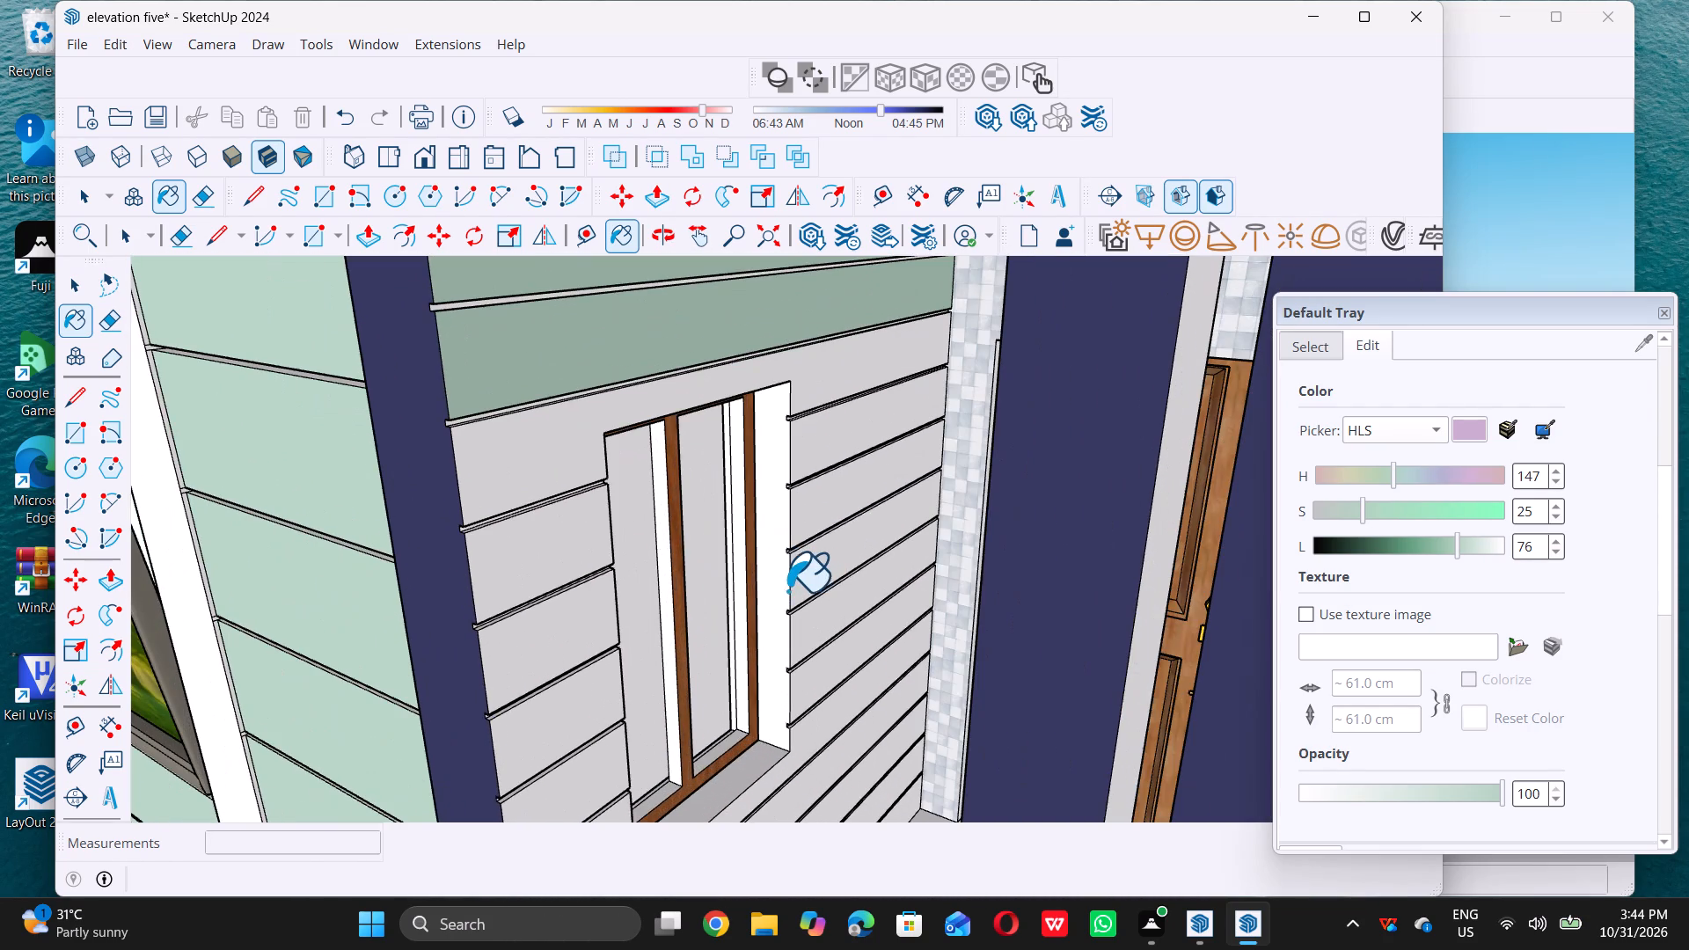
{"action": "left_click", "coordinate": [821, 567]}
{"action": "left_click", "coordinate": [840, 519]}
{"action": "double_click", "coordinate": [847, 437]}
{"action": "left_click", "coordinate": [847, 432]}
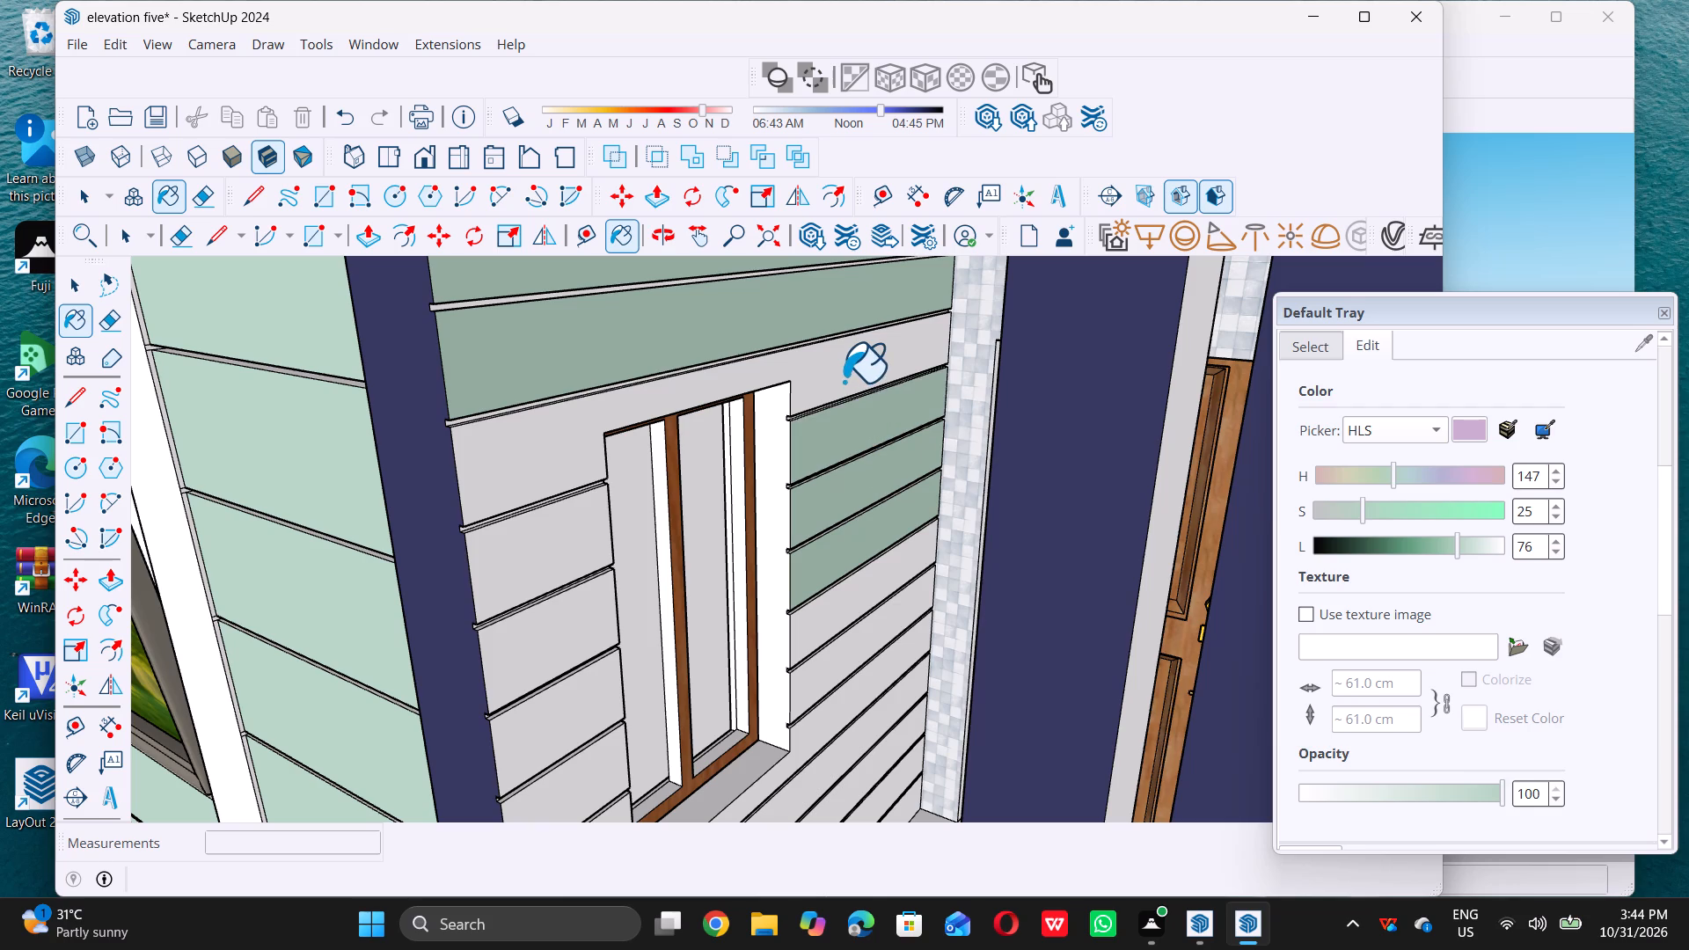
{"action": "left_click", "coordinate": [844, 381]}
{"action": "left_click", "coordinate": [541, 553]}
{"action": "left_click", "coordinate": [571, 646]}
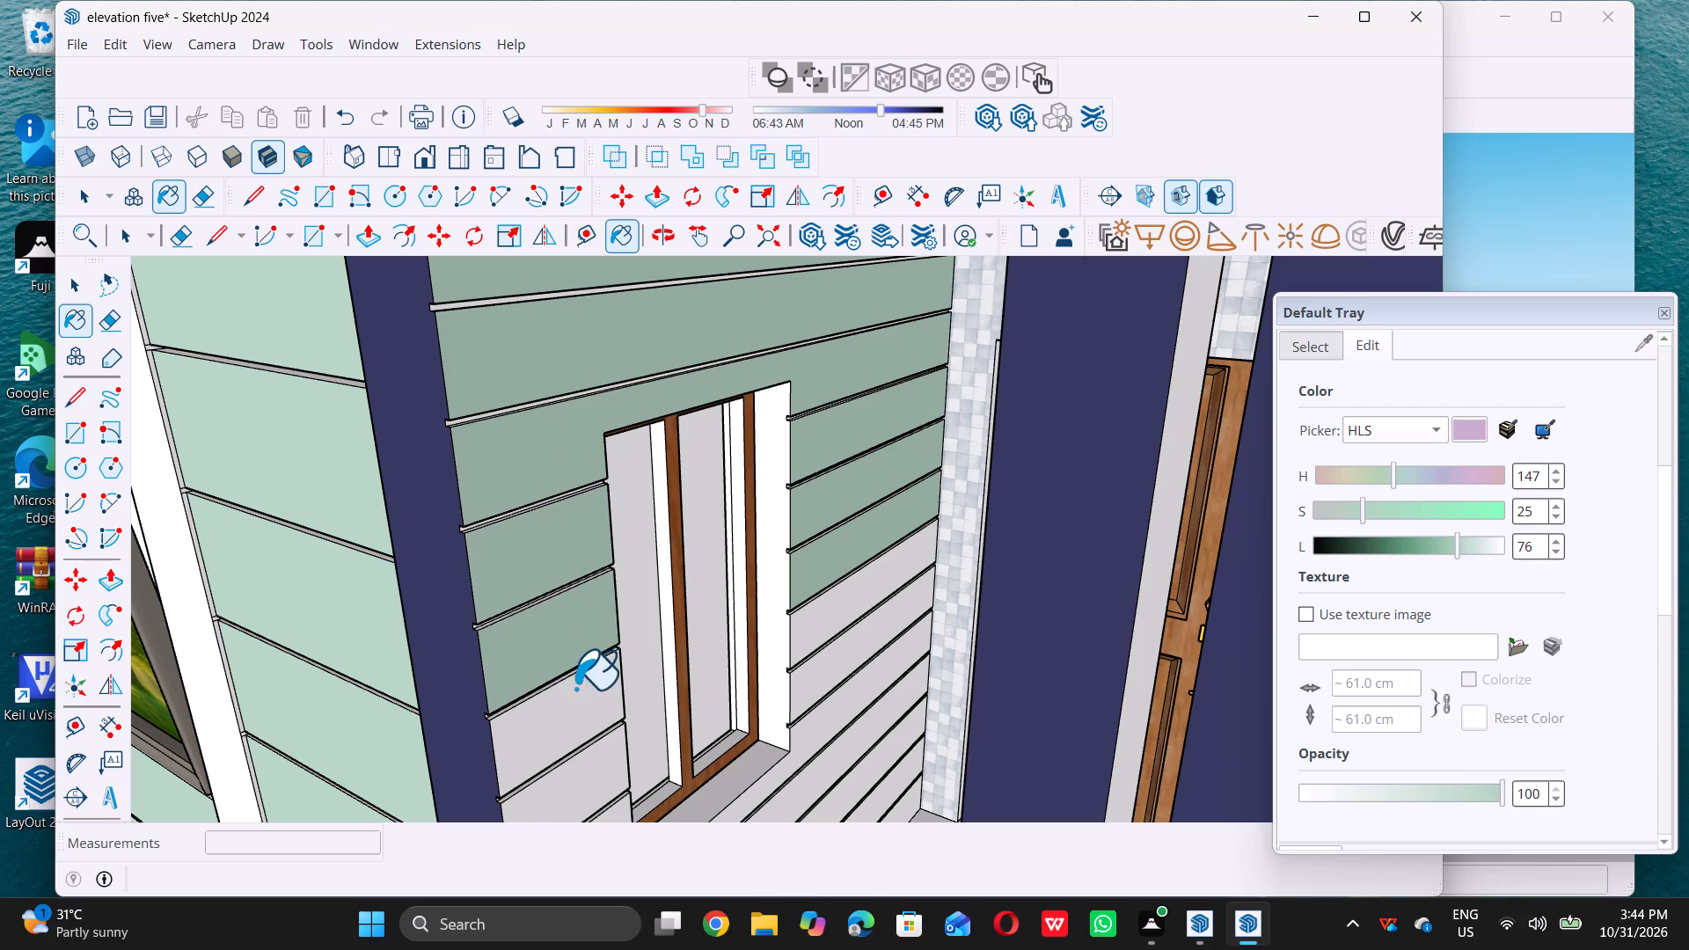
{"action": "left_click", "coordinate": [571, 706]}
{"action": "double_click", "coordinate": [608, 778]}
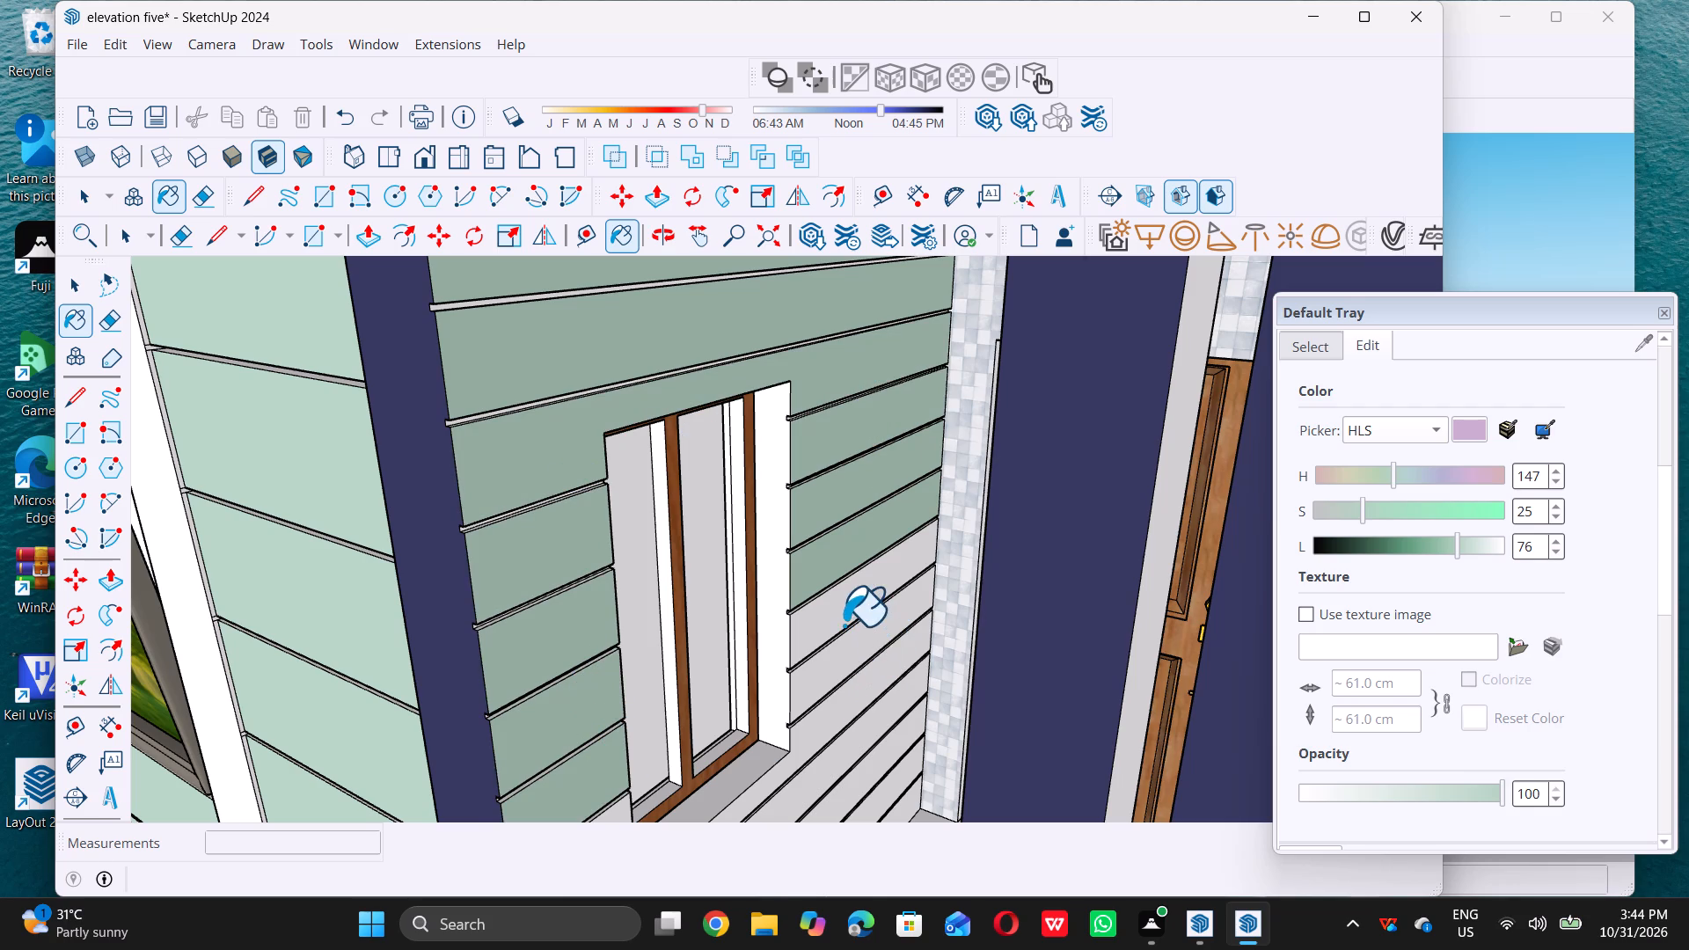
Paint the remaining upper-floor balcony side wall strips, beside the window and below it down to the floor, pale green.
{"action": "left_click", "coordinate": [844, 613]}
{"action": "left_click", "coordinate": [860, 658]}
{"action": "double_click", "coordinate": [868, 696]}
{"action": "scroll", "coordinate": [779, 510], "scroll_direction": "down", "scroll_amount": 12}
{"action": "scroll", "coordinate": [756, 600], "scroll_direction": "up", "scroll_amount": 13}
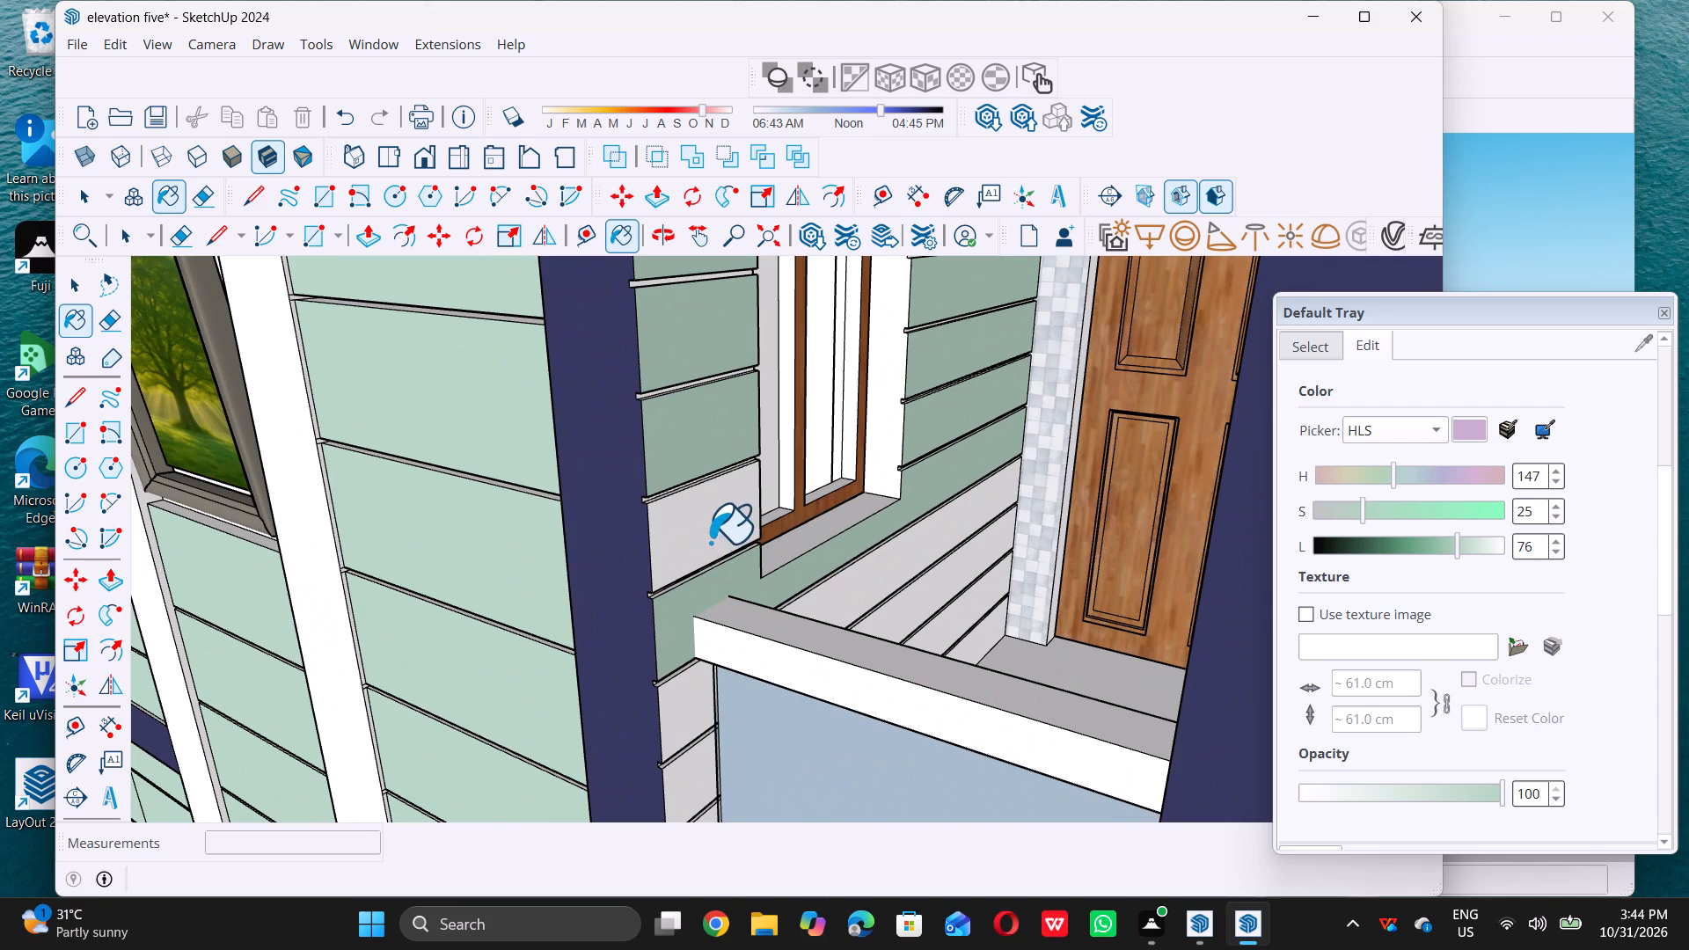
{"action": "left_click", "coordinate": [710, 542]}
{"action": "double_click", "coordinate": [893, 585]}
{"action": "triple_click", "coordinate": [953, 603]}
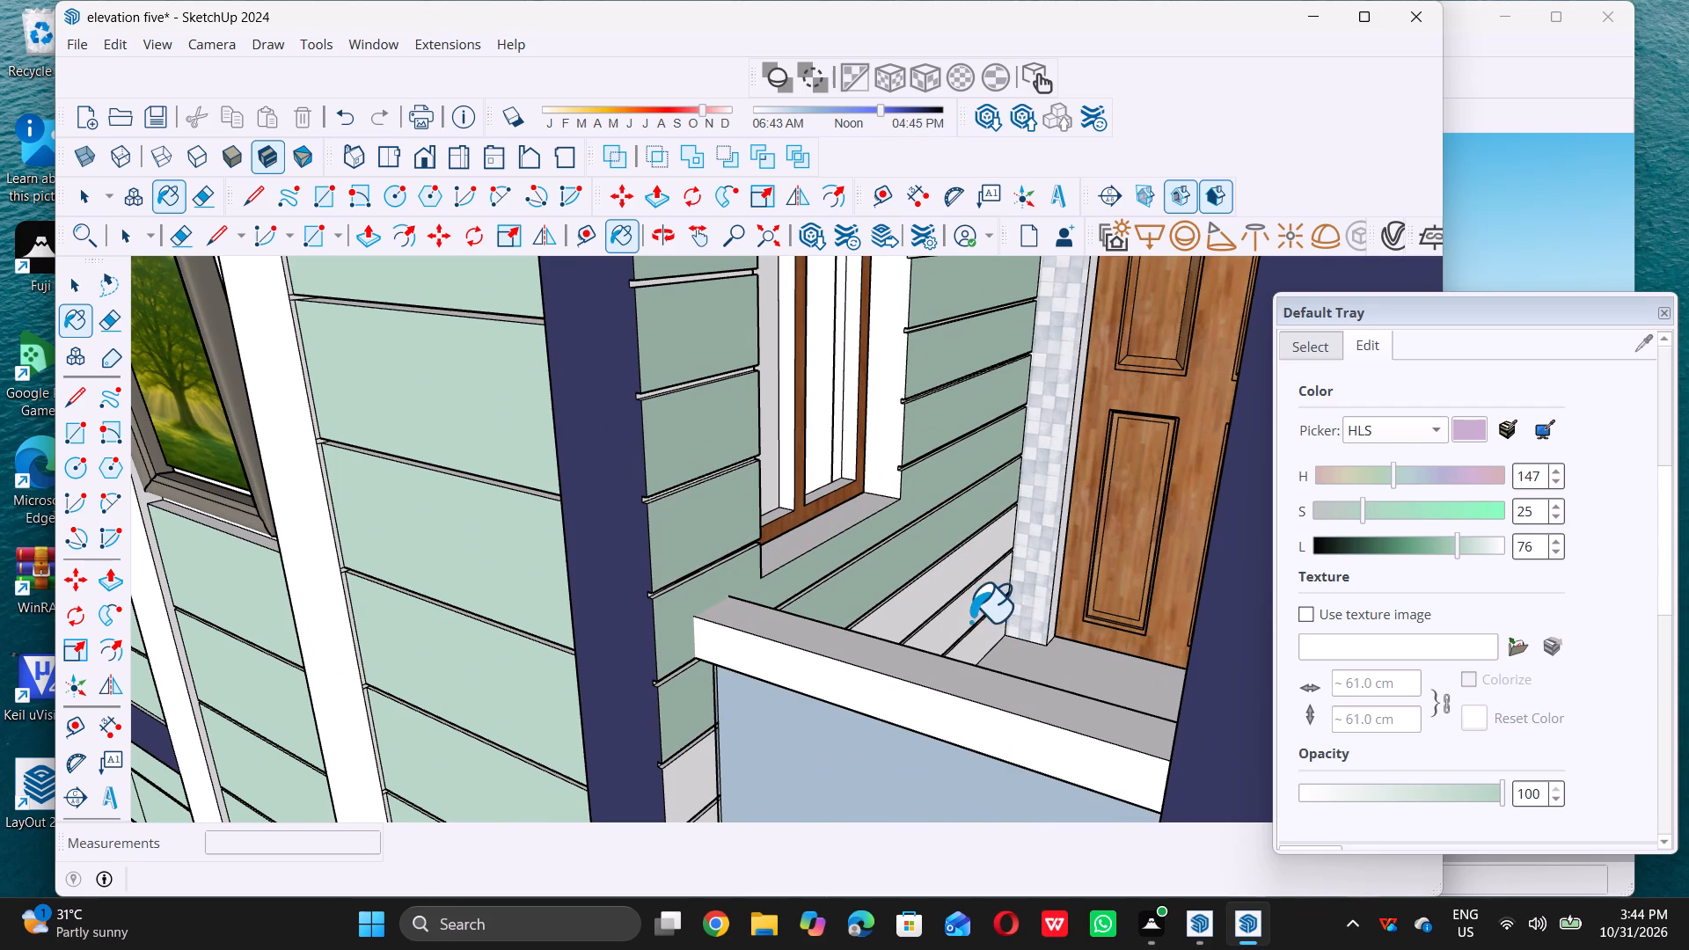
{"action": "scroll", "coordinate": [995, 639], "scroll_direction": "up", "scroll_amount": 6}
{"action": "double_click", "coordinate": [972, 642]}
{"action": "left_click", "coordinate": [934, 607]}
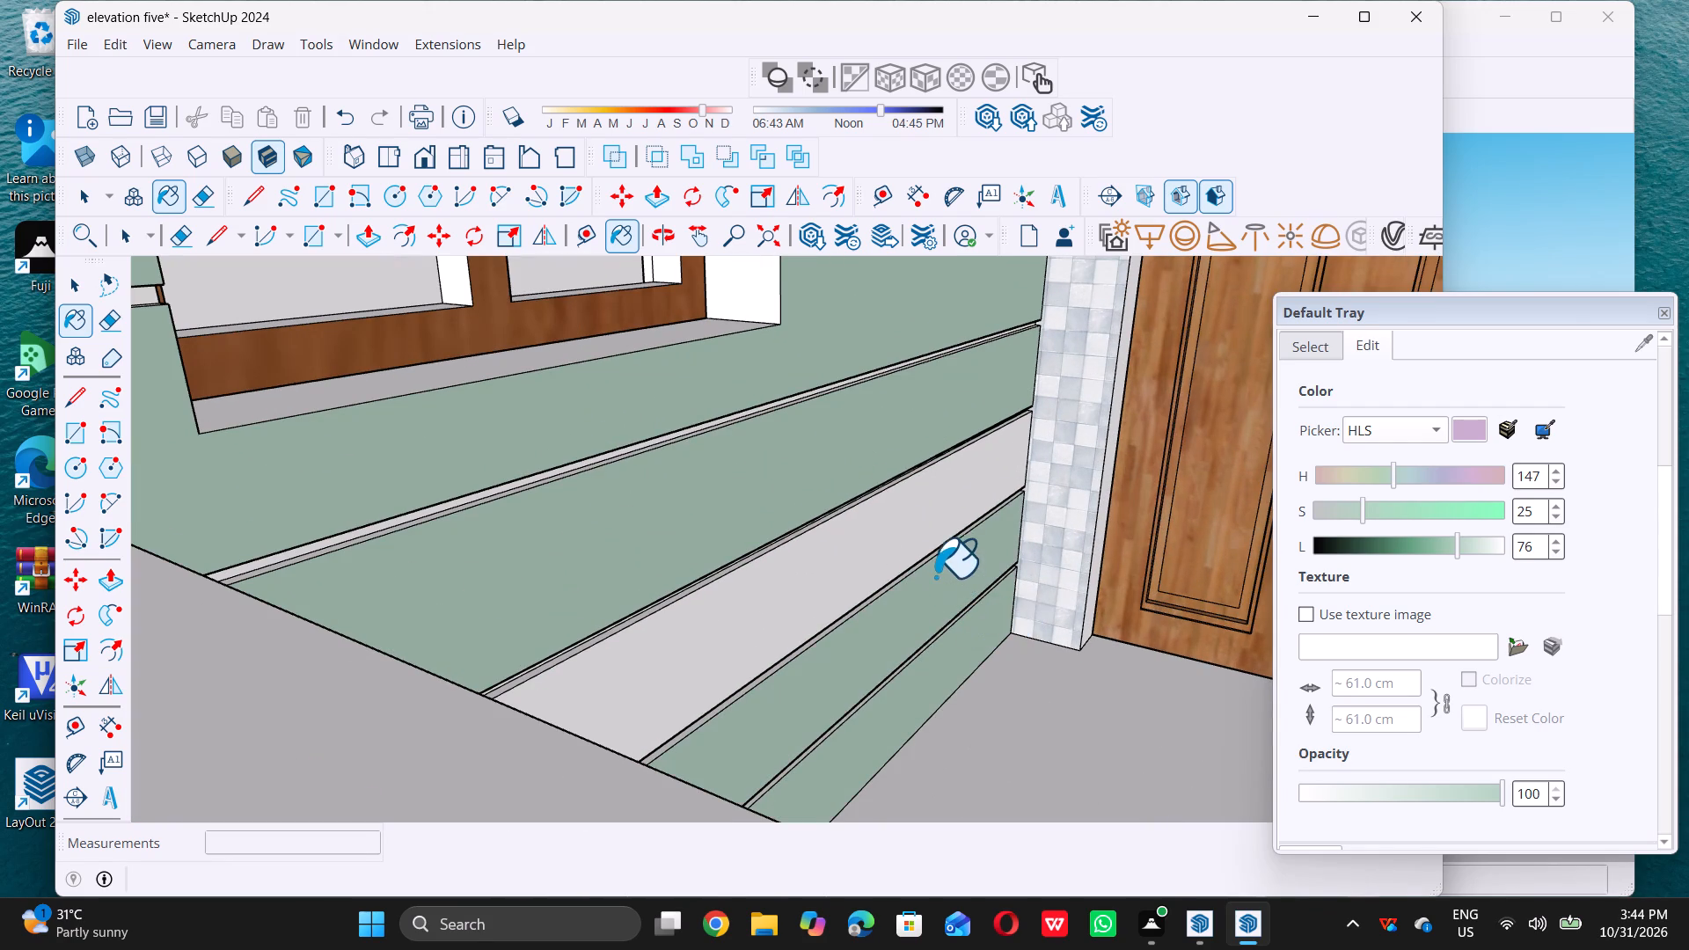
{"action": "left_click", "coordinate": [926, 536]}
{"action": "scroll", "coordinate": [932, 523], "scroll_direction": "down", "scroll_amount": 11}
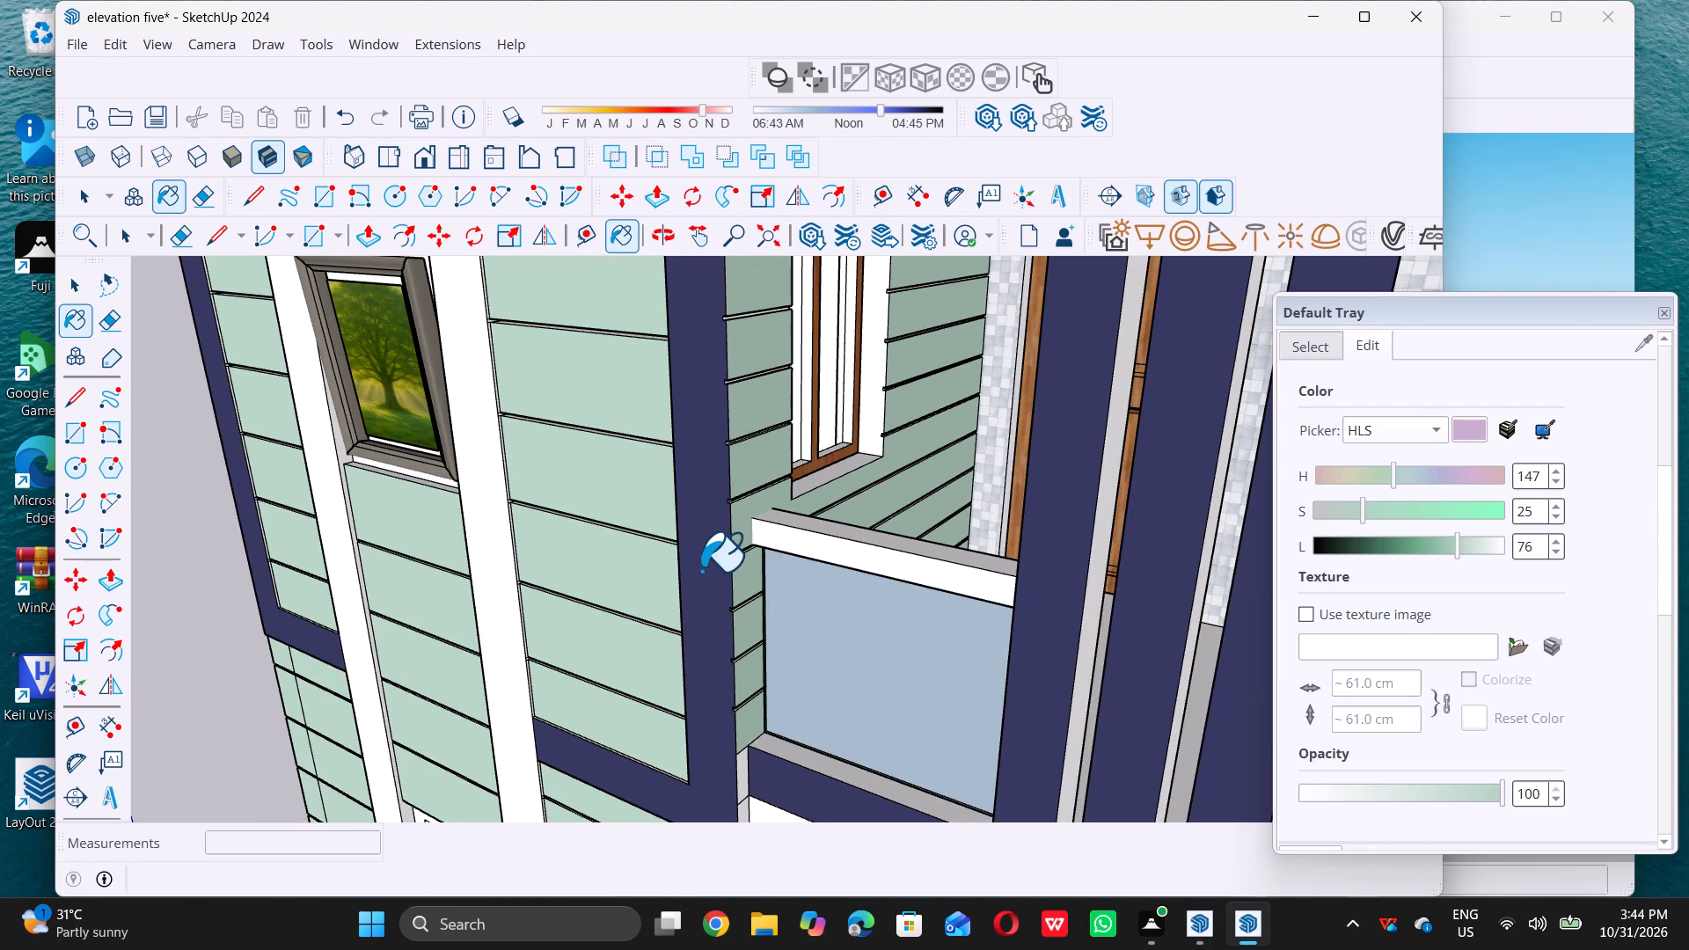
{"action": "key", "text": "space"}
Examine the painted front elevation from several angles, including the middle-floor balcony front and the ground-floor area.
{"action": "scroll", "coordinate": [736, 569], "scroll_direction": "down", "scroll_amount": 8}
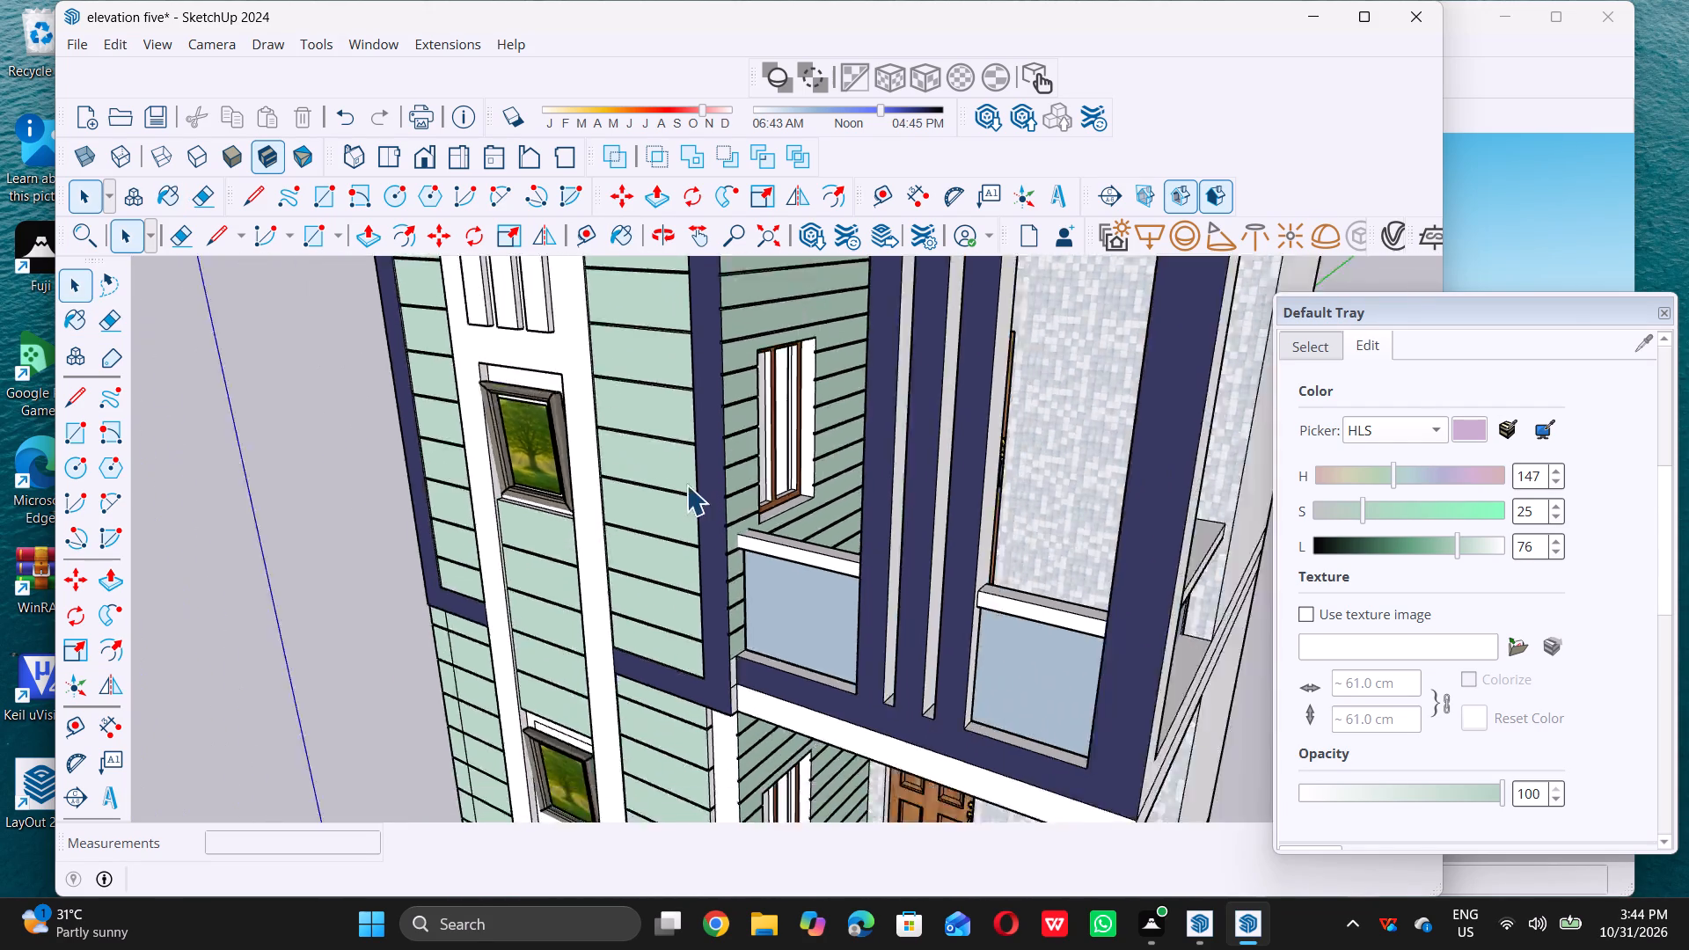
{"action": "scroll", "coordinate": [686, 485], "scroll_direction": "down", "scroll_amount": 7}
{"action": "middle_click_drag", "start_coordinate": [703, 588], "coordinate": [1043, 489]}
{"action": "scroll", "coordinate": [983, 465], "scroll_direction": "down", "scroll_amount": 6}
{"action": "middle_click_drag", "start_coordinate": [953, 509], "coordinate": [942, 507]}
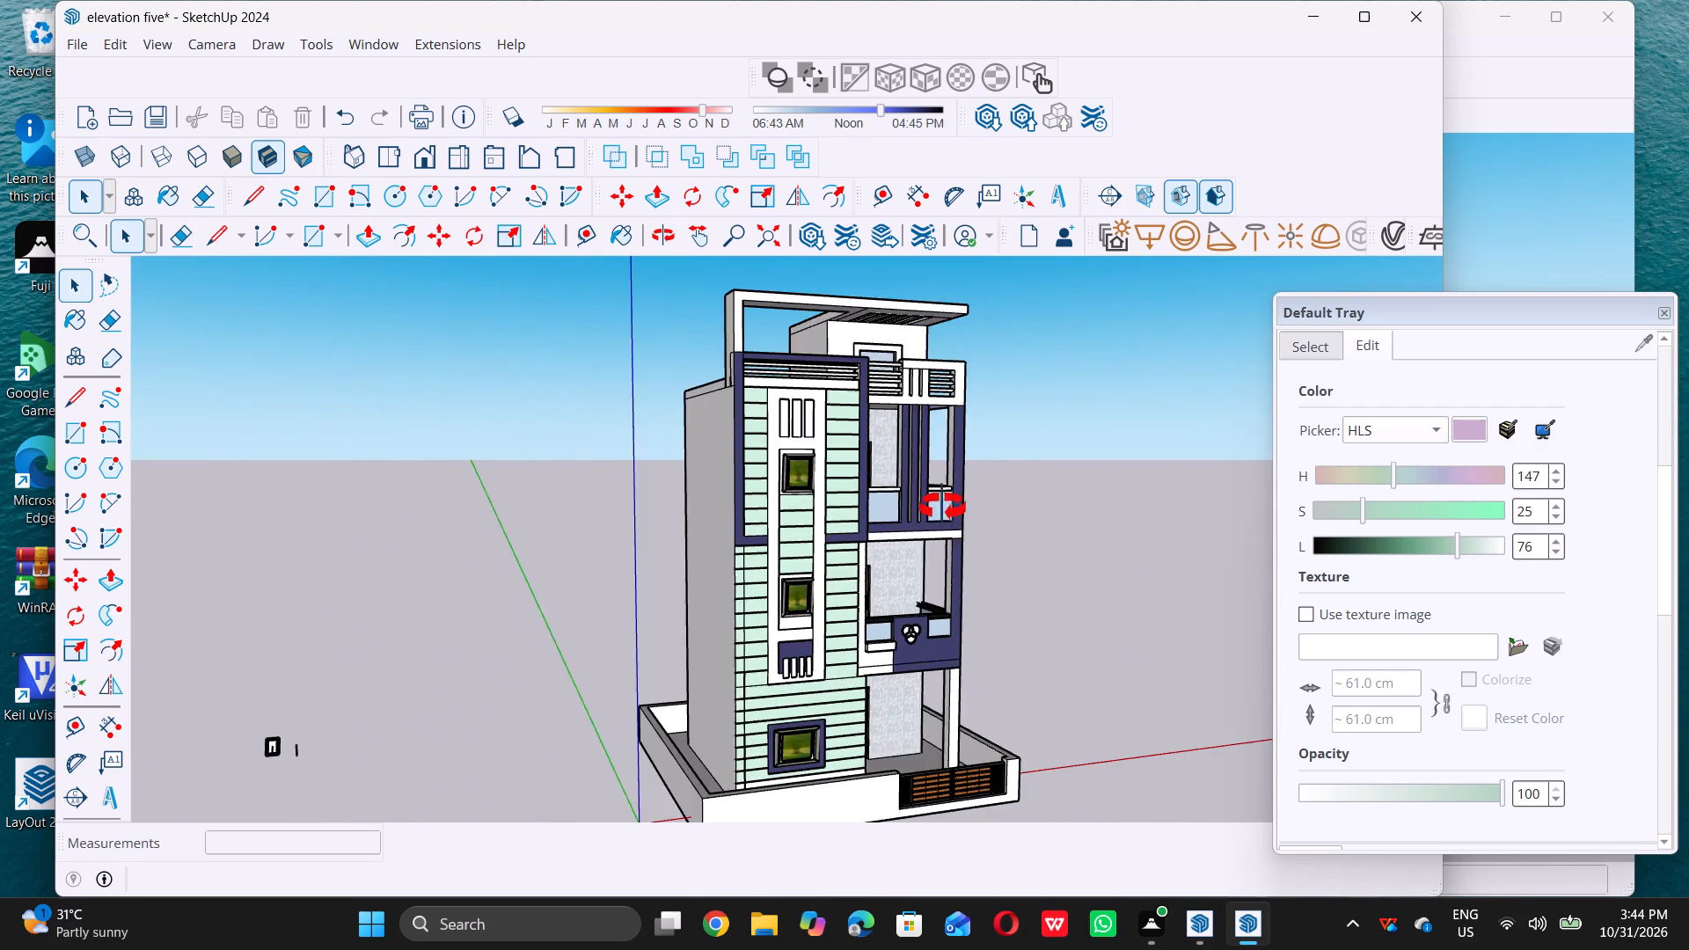
{"action": "middle_click_drag", "start_coordinate": [942, 507], "coordinate": [843, 492]}
{"action": "scroll", "coordinate": [823, 462], "scroll_direction": "down", "scroll_amount": 5}
{"action": "middle_click", "coordinate": [864, 515]}
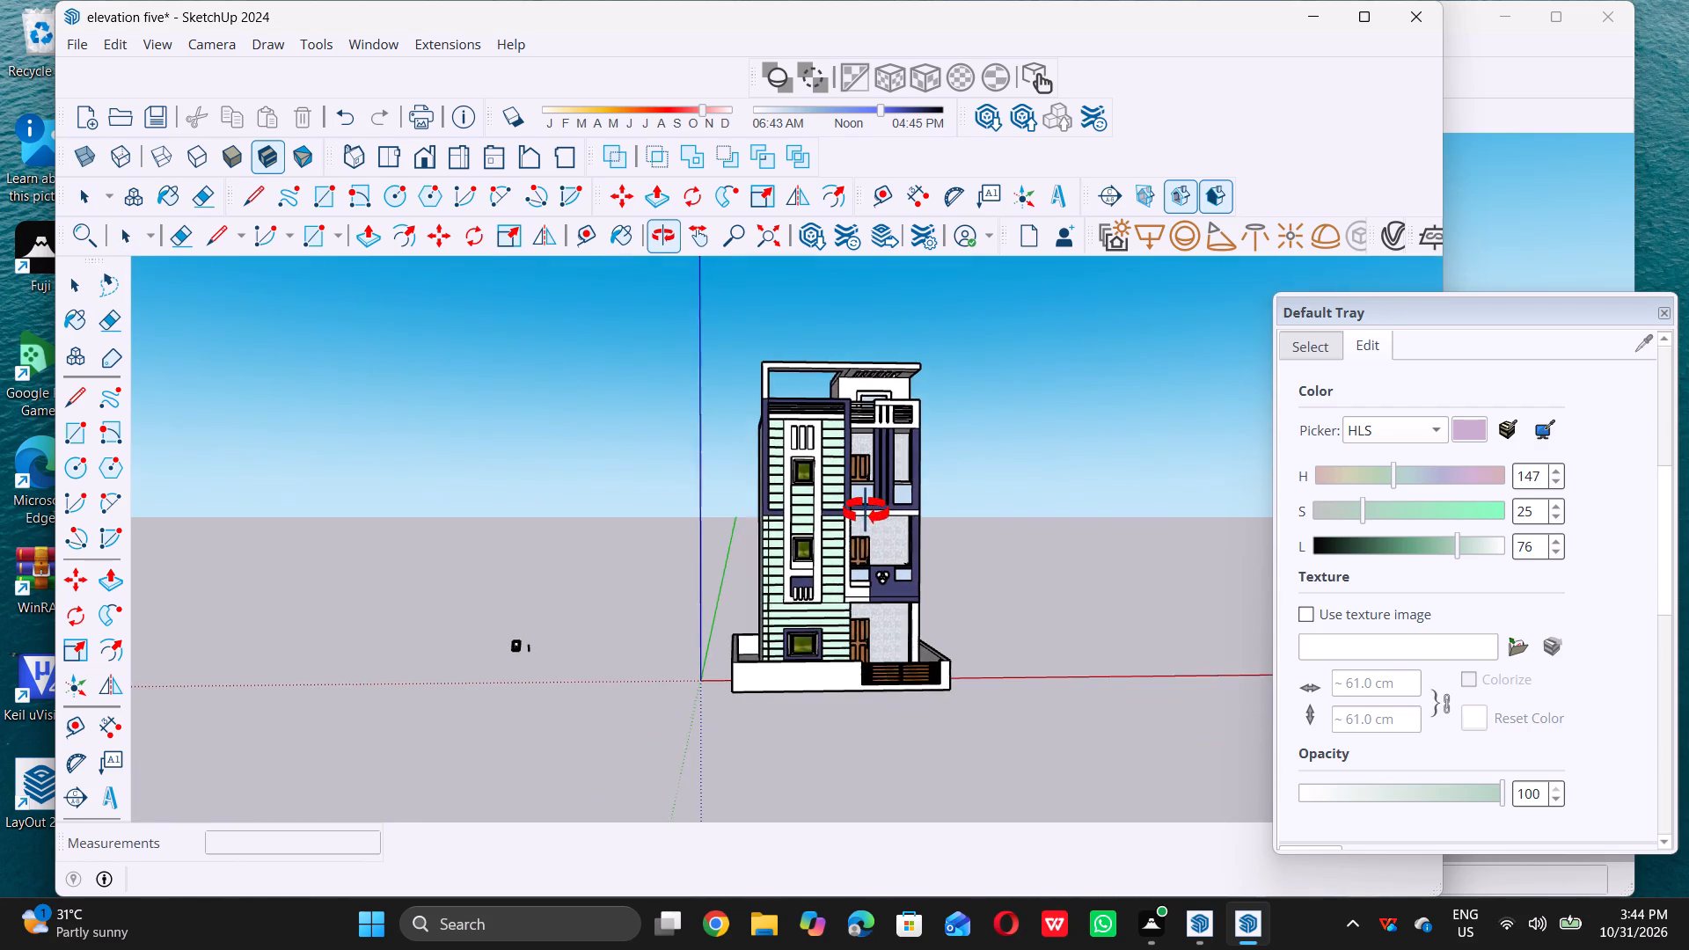
{"action": "scroll", "coordinate": [890, 508], "scroll_direction": "up", "scroll_amount": 6}
{"action": "scroll", "coordinate": [790, 569], "scroll_direction": "down", "scroll_amount": 5}
{"action": "middle_click_drag", "start_coordinate": [787, 575], "coordinate": [779, 615]}
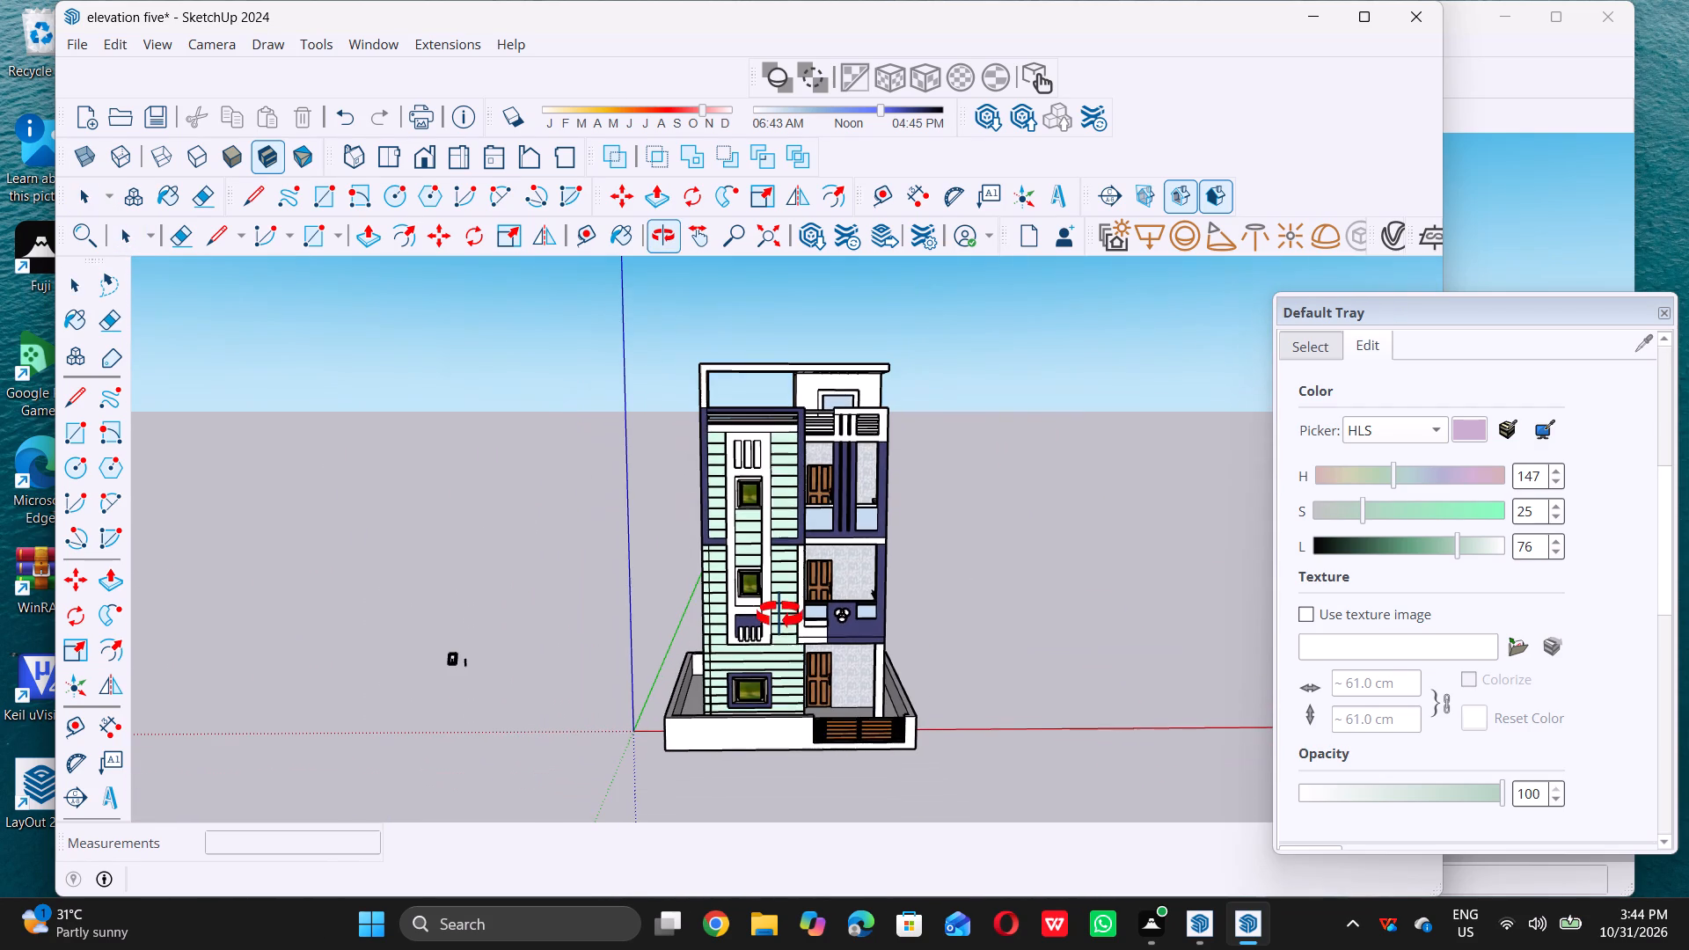
{"action": "middle_click_drag", "start_coordinate": [779, 615], "coordinate": [779, 613]}
{"action": "middle_click", "coordinate": [779, 613]}
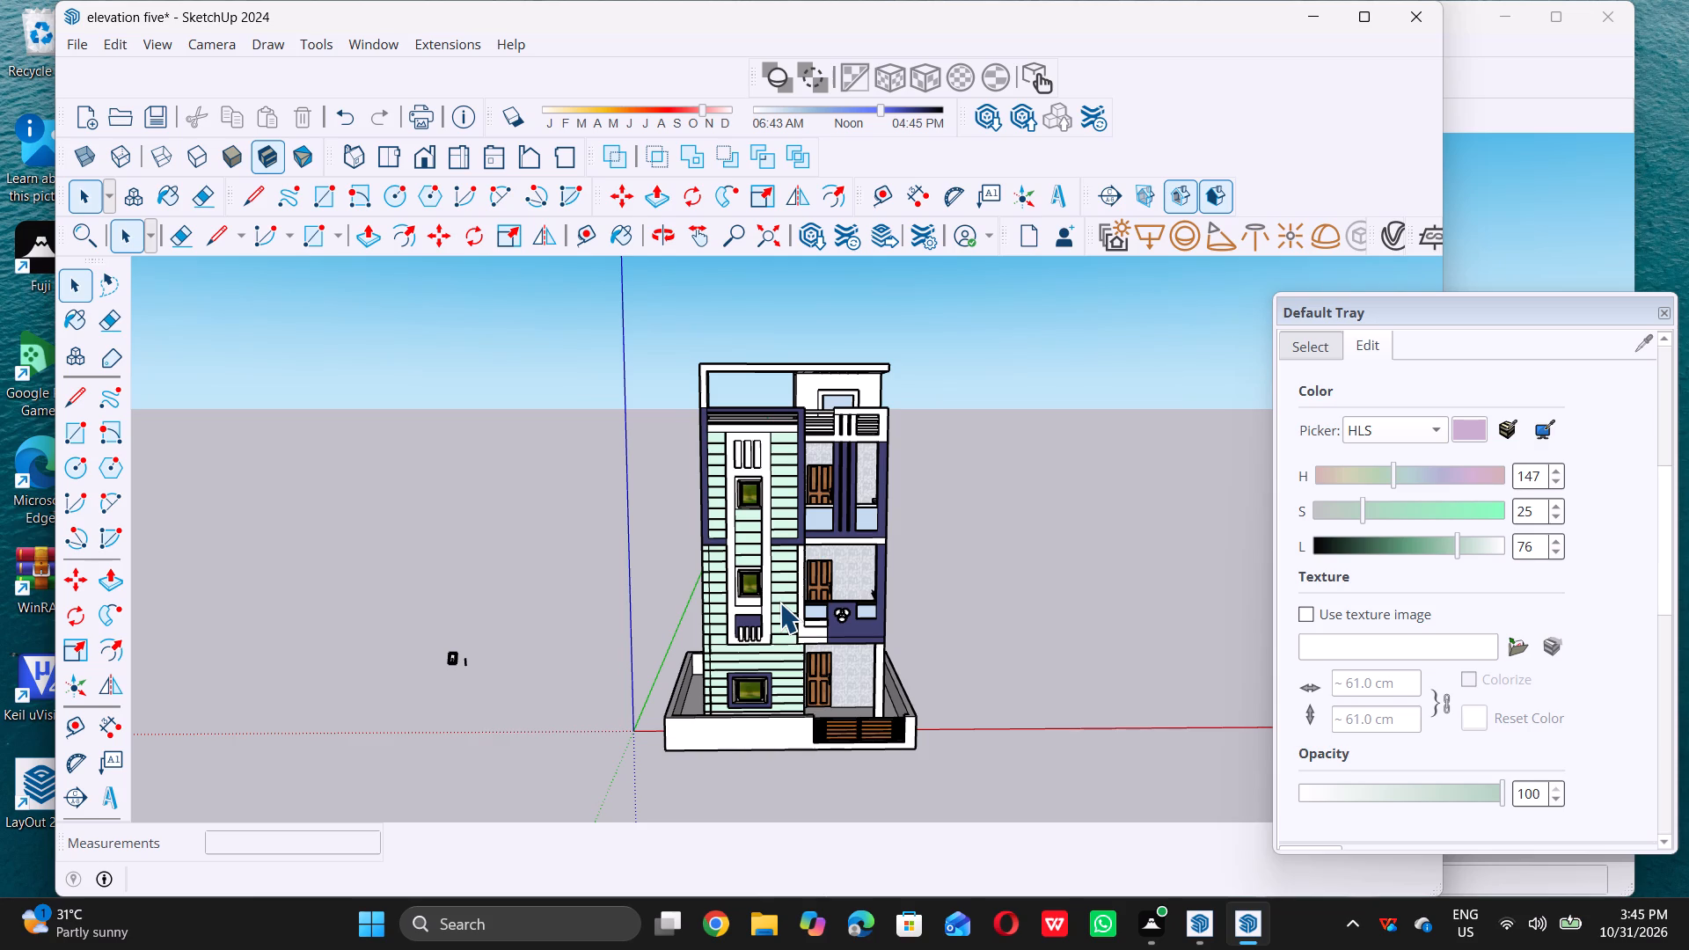
{"action": "scroll", "coordinate": [1397, 664], "scroll_direction": "up", "scroll_amount": 2}
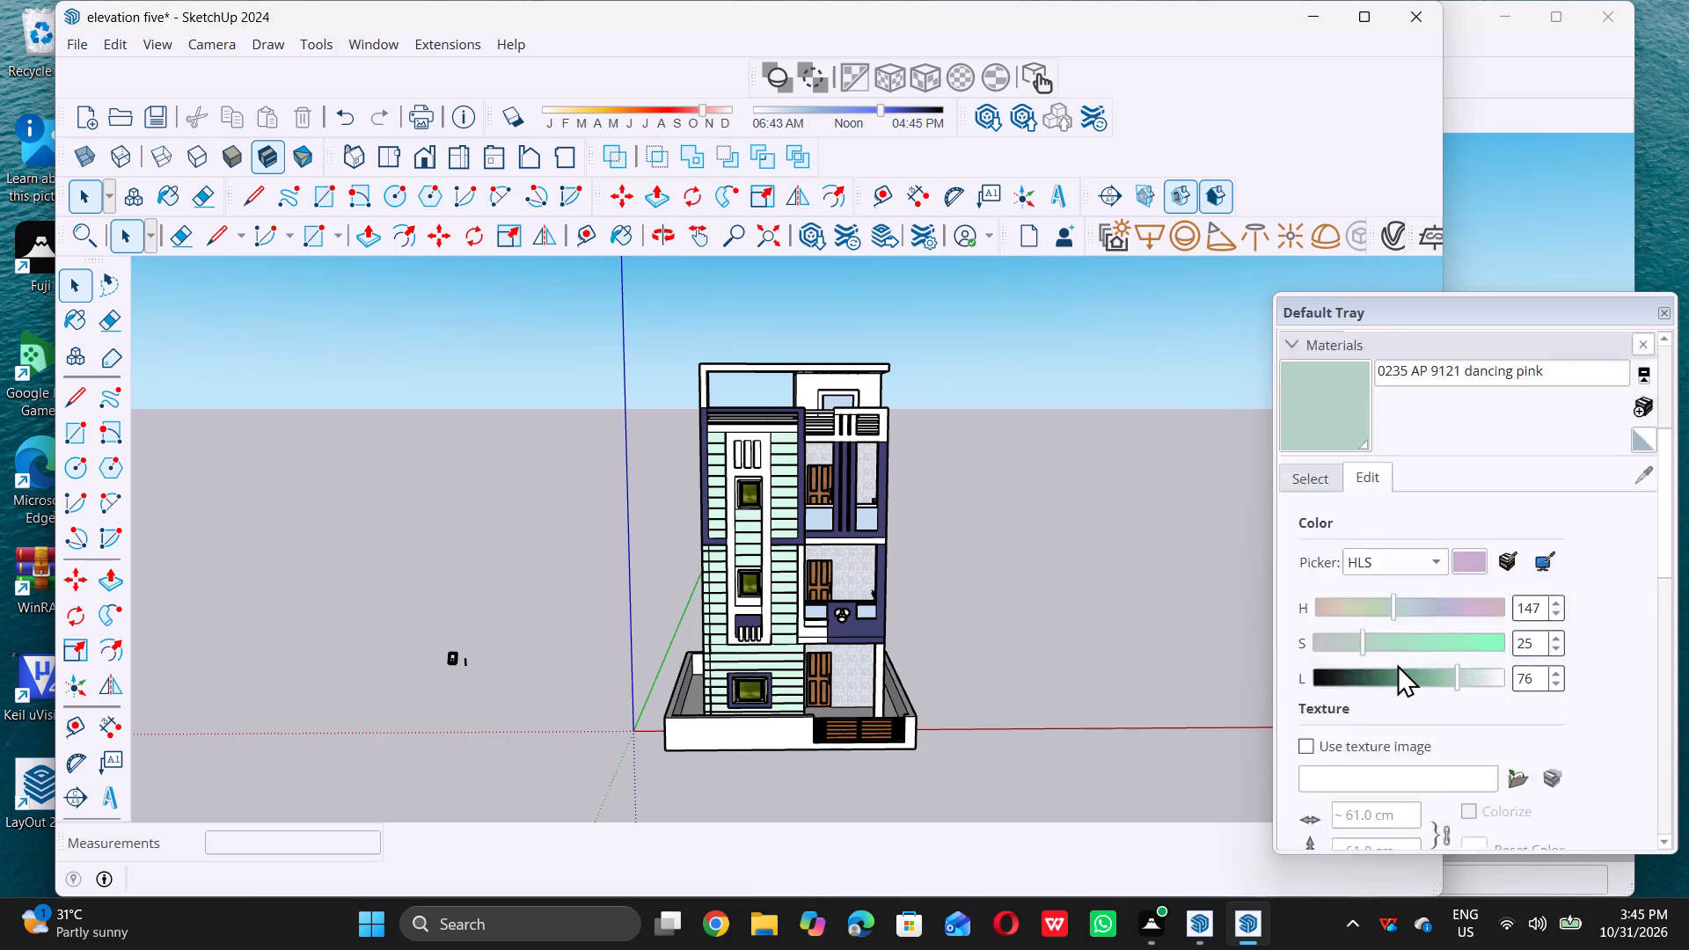
{"action": "scroll", "coordinate": [1397, 664], "scroll_direction": "up", "scroll_amount": 3}
{"action": "scroll", "coordinate": [1398, 664], "scroll_direction": "down", "scroll_amount": 1}
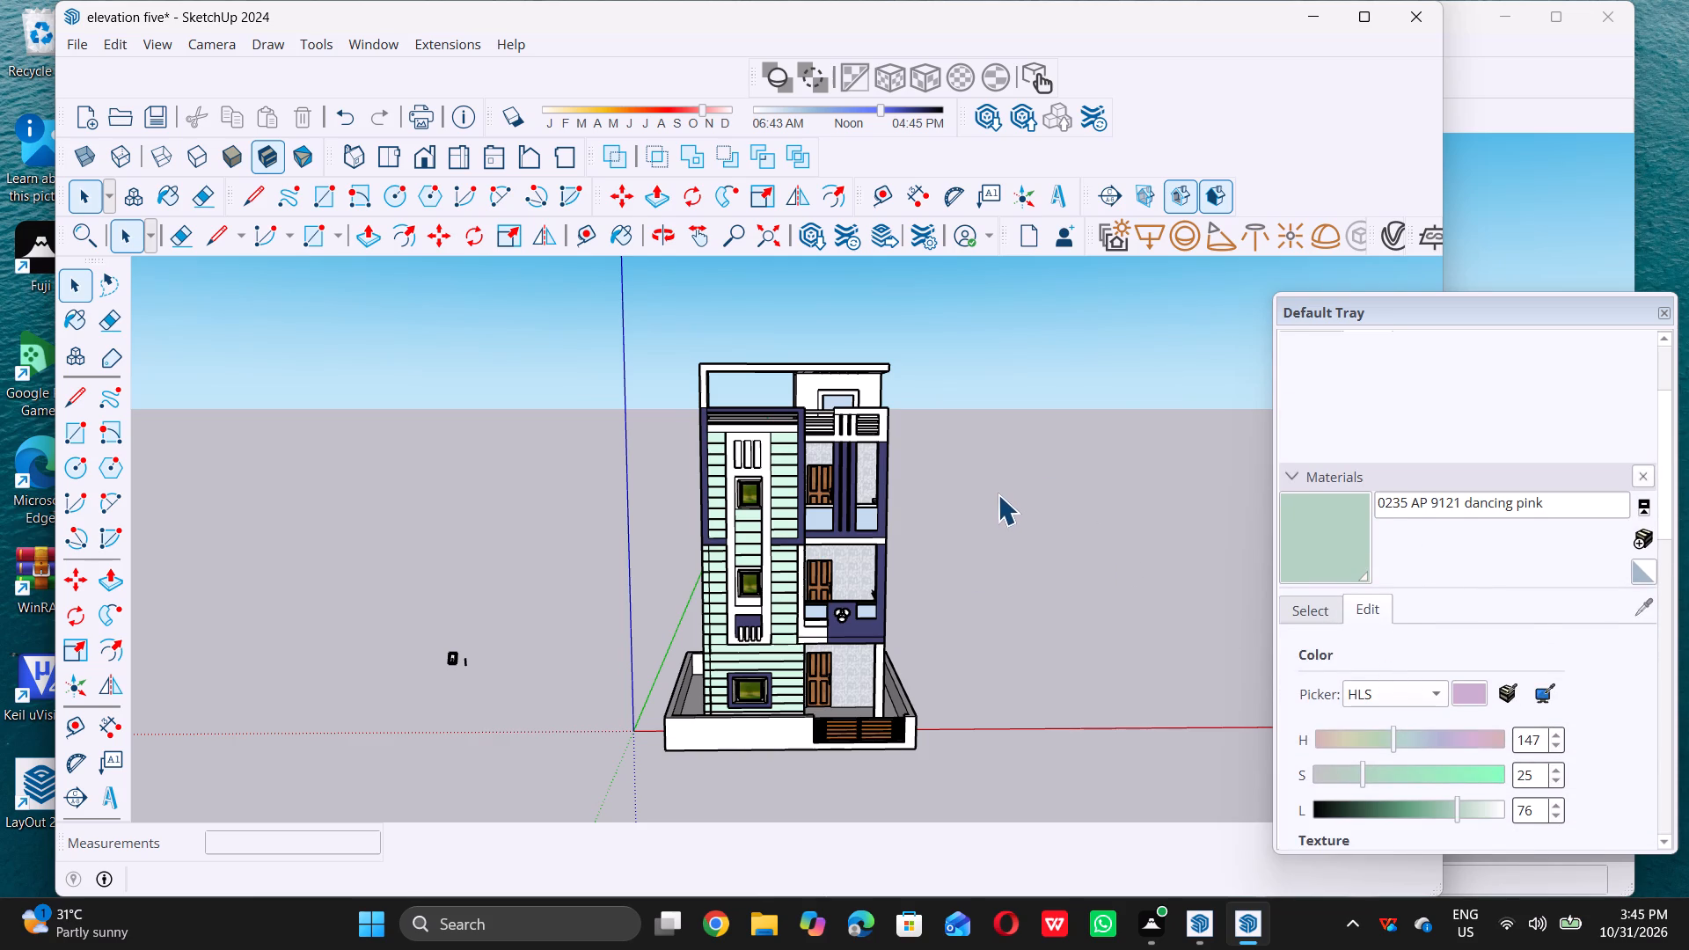
{"action": "scroll", "coordinate": [900, 583], "scroll_direction": "up", "scroll_amount": 6}
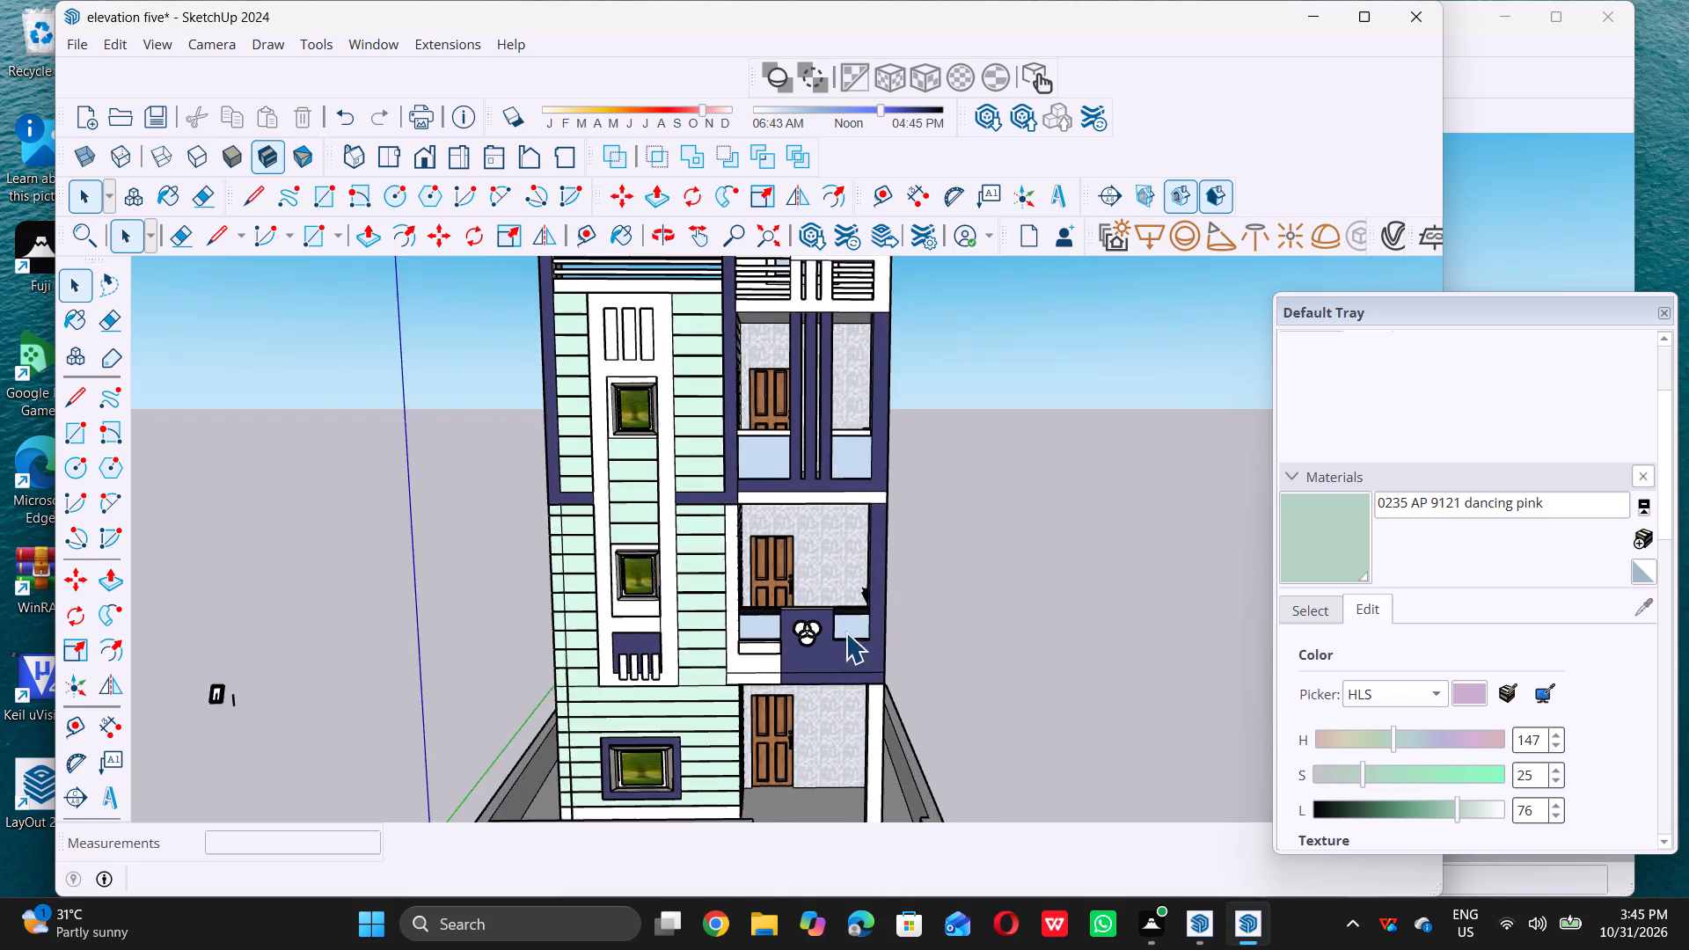
{"action": "scroll", "coordinate": [838, 641], "scroll_direction": "up", "scroll_amount": 7}
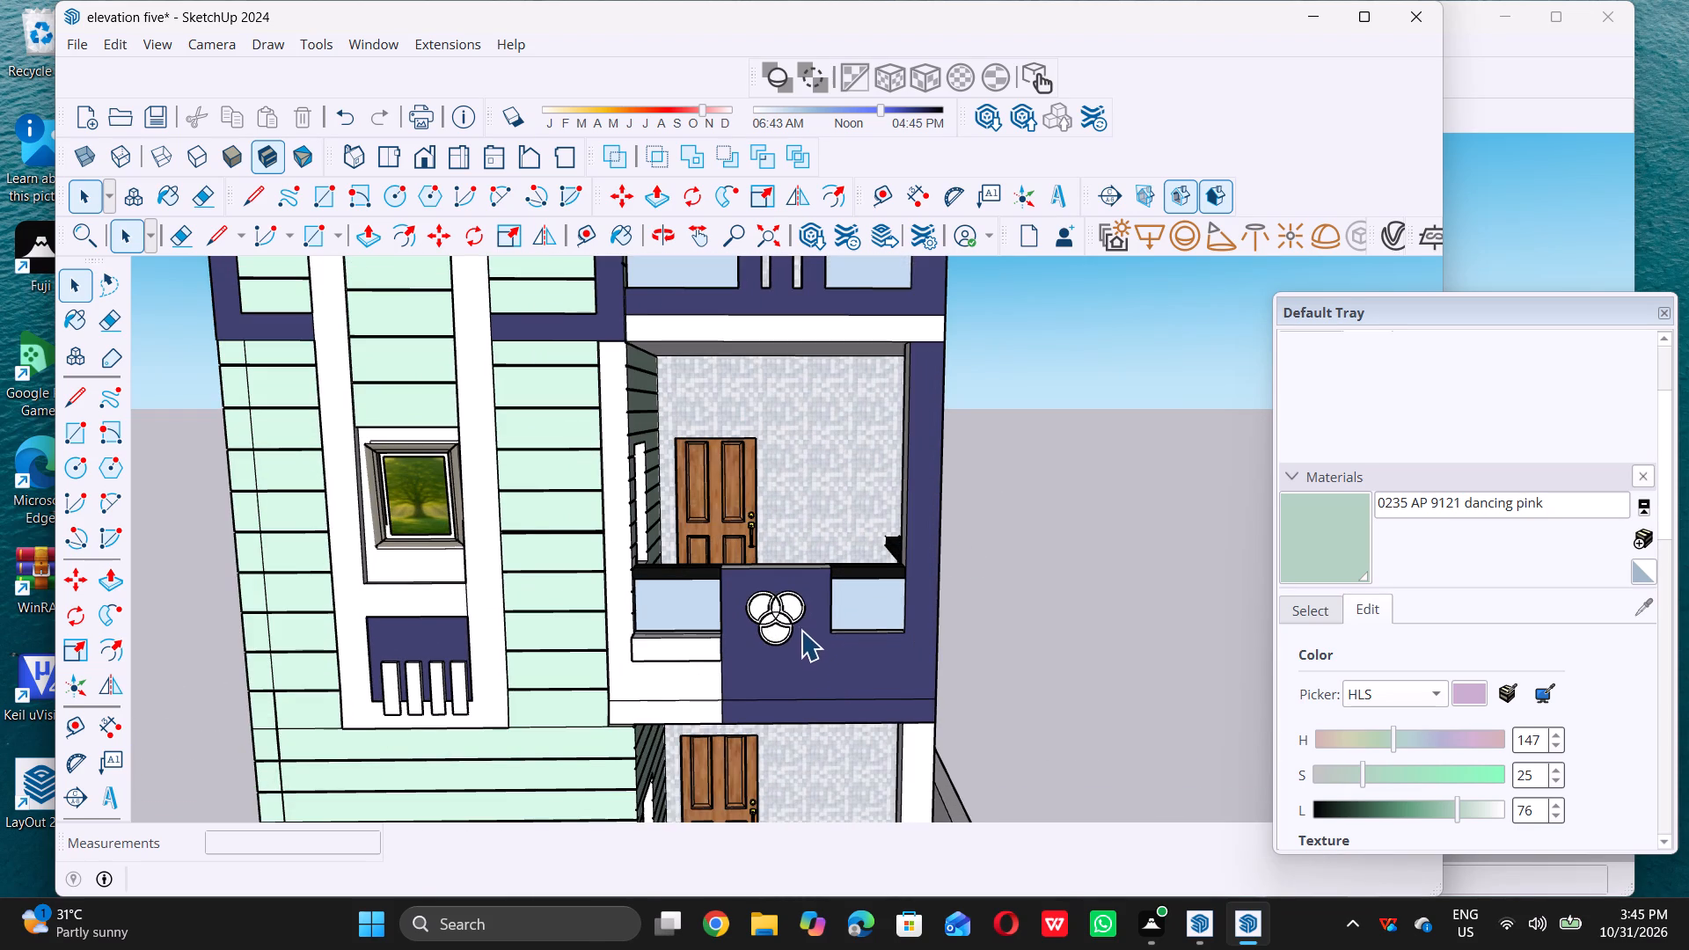
{"action": "scroll", "coordinate": [823, 612], "scroll_direction": "up", "scroll_amount": 1}
{"action": "scroll", "coordinate": [810, 620], "scroll_direction": "down", "scroll_amount": 1}
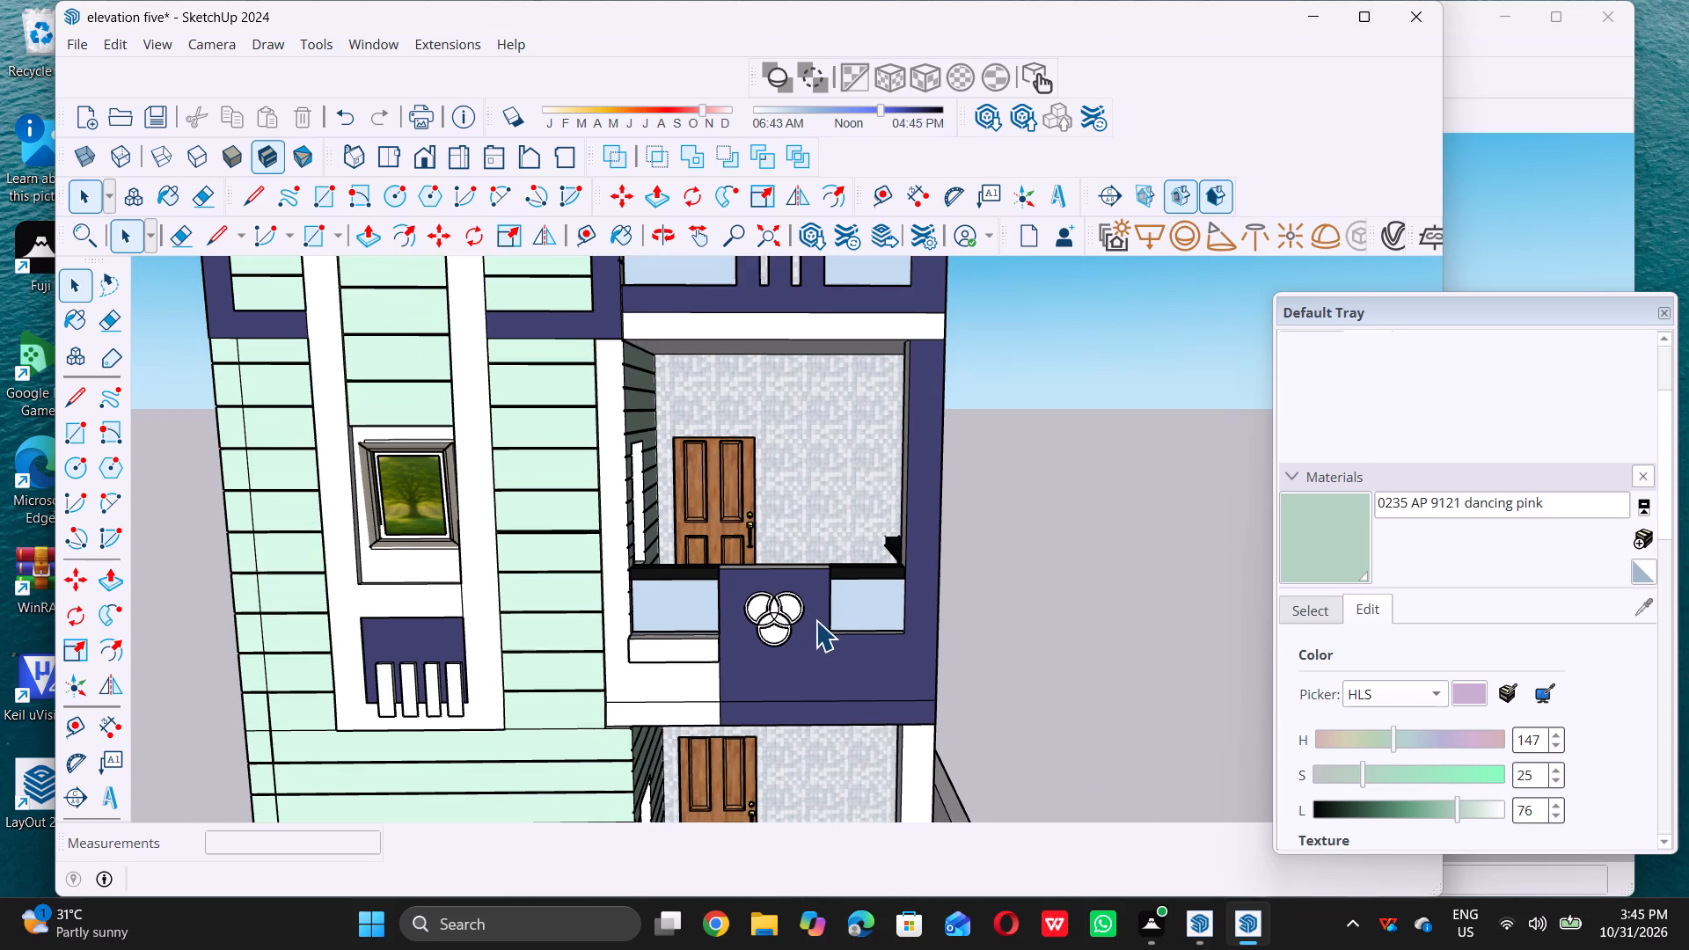
{"action": "scroll", "coordinate": [829, 613], "scroll_direction": "down", "scroll_amount": 2}
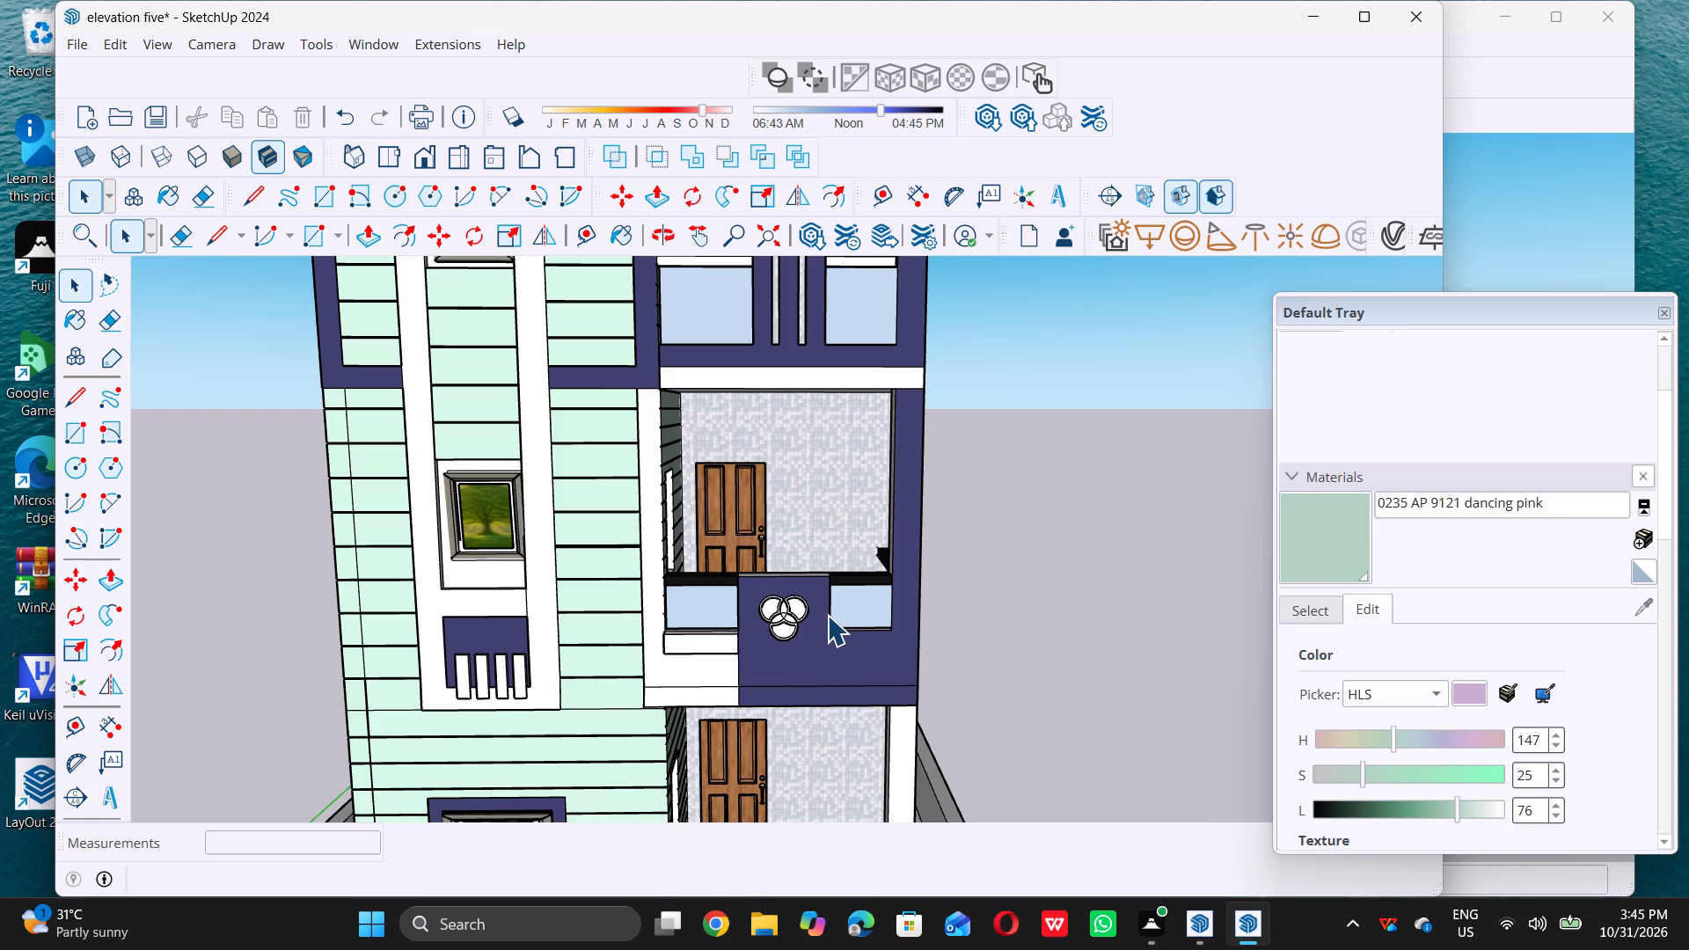
{"action": "scroll", "coordinate": [828, 615], "scroll_direction": "down", "scroll_amount": 2}
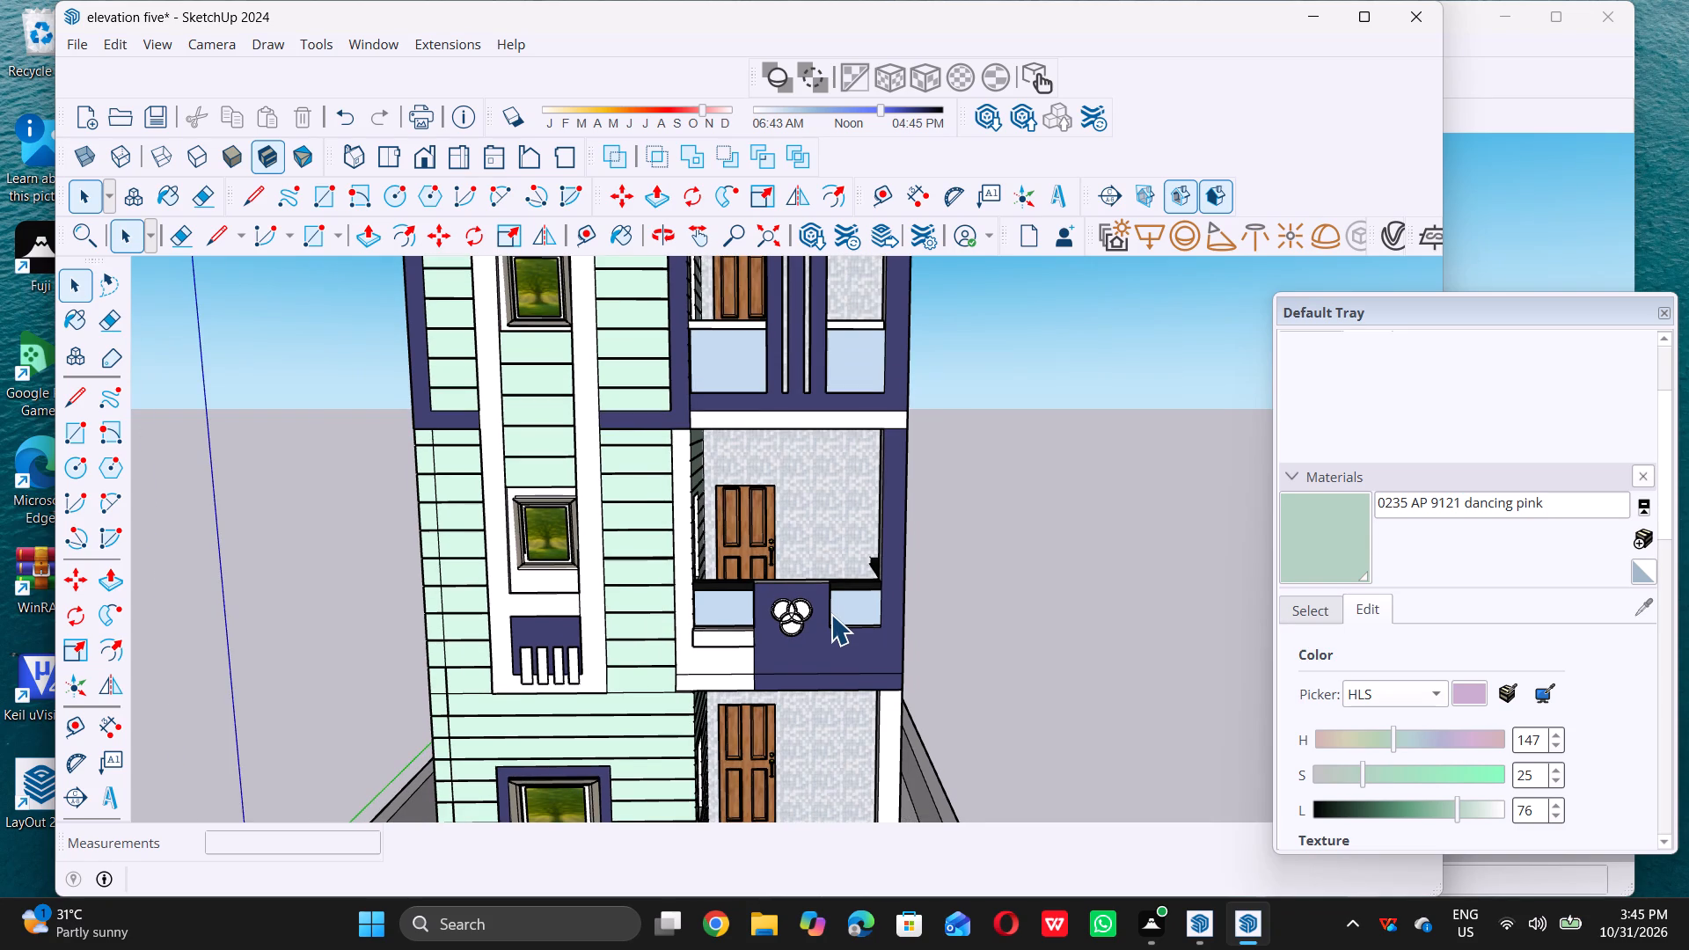
{"action": "scroll", "coordinate": [791, 627], "scroll_direction": "down", "scroll_amount": 2}
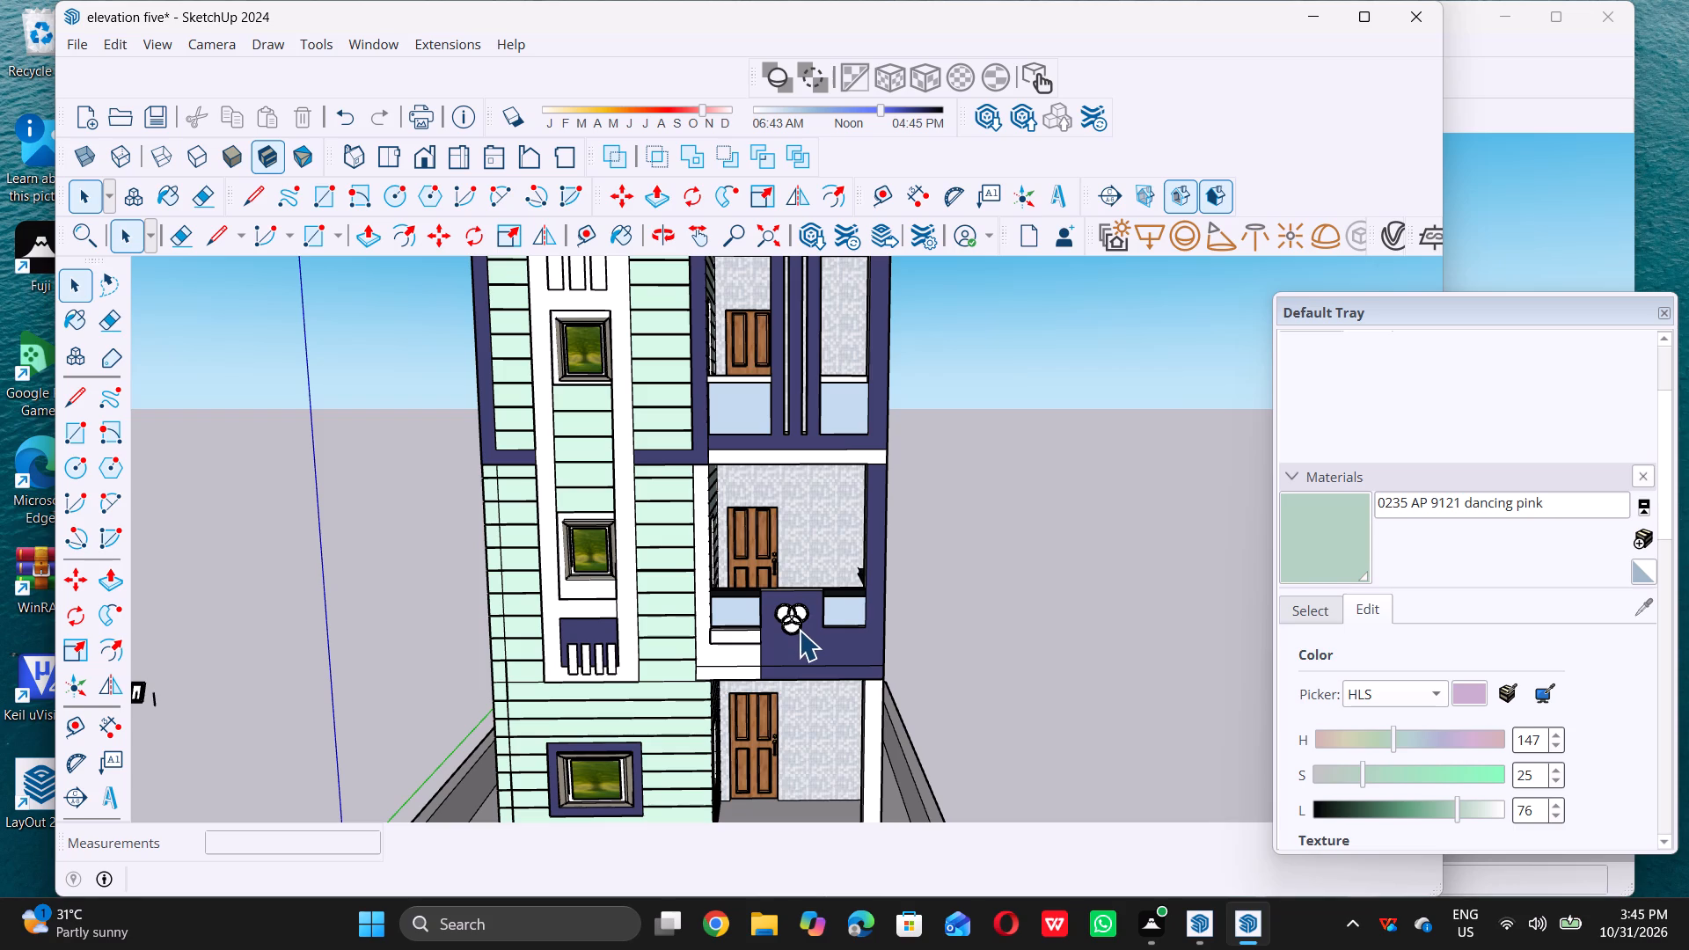
{"action": "scroll", "coordinate": [733, 563], "scroll_direction": "down", "scroll_amount": 9}
{"action": "middle_click_drag", "start_coordinate": [720, 581], "coordinate": [830, 603]}
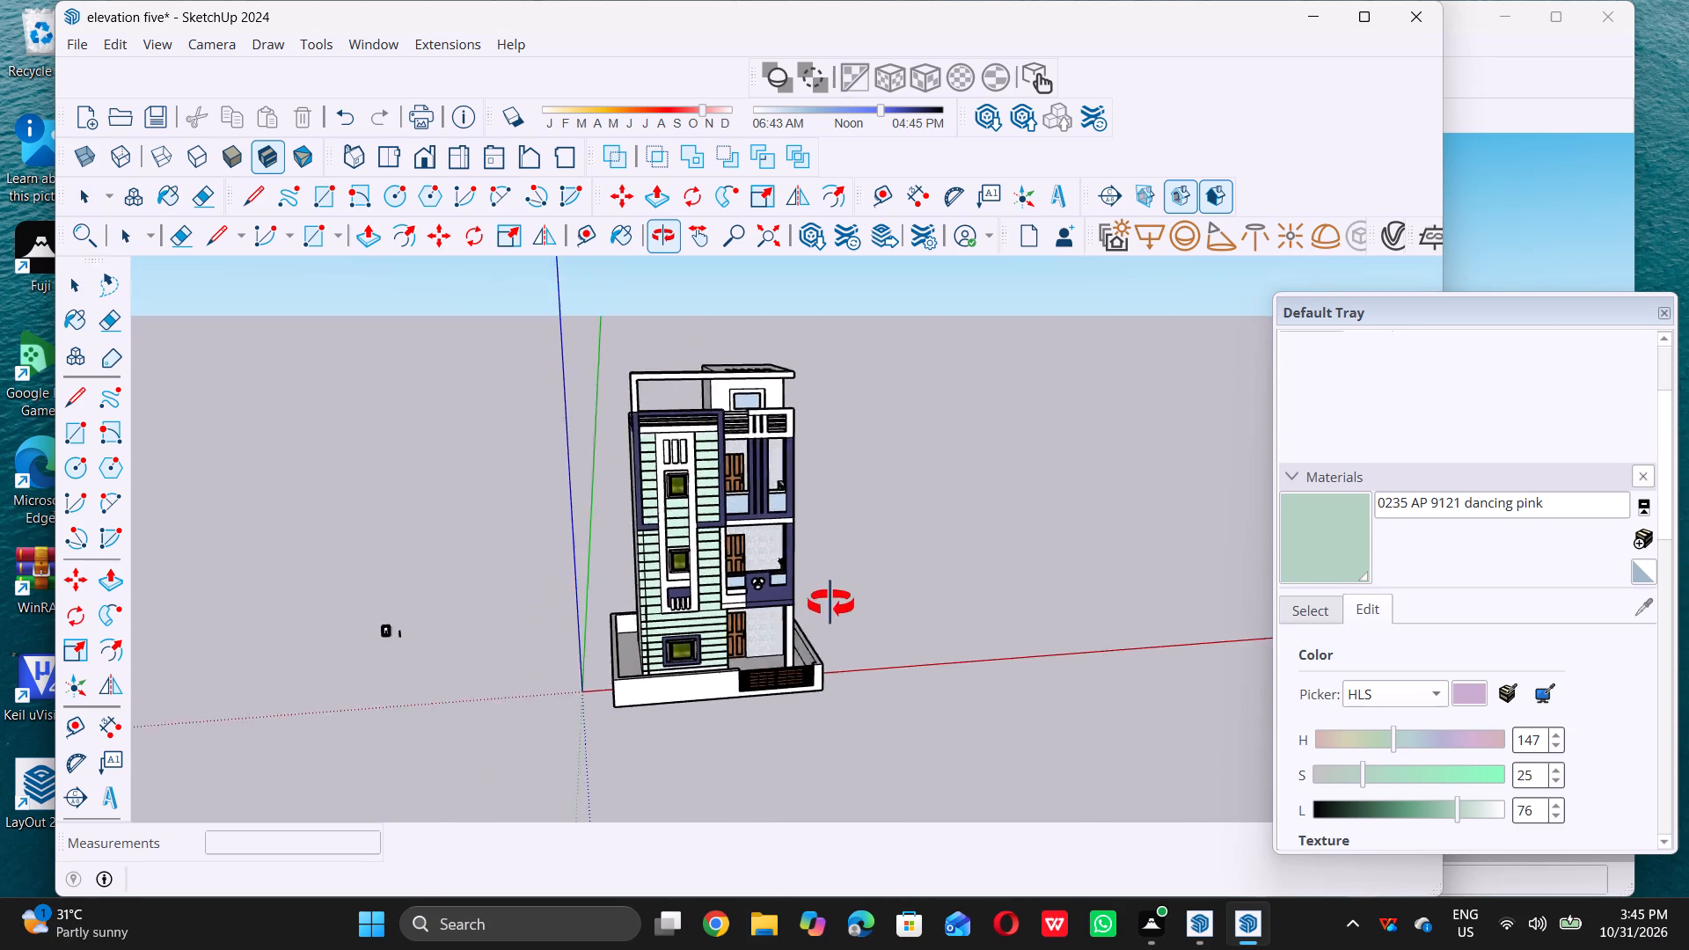
{"action": "middle_click_drag", "start_coordinate": [830, 603], "coordinate": [835, 603]}
{"action": "scroll", "coordinate": [750, 596], "scroll_direction": "up", "scroll_amount": 11}
{"action": "scroll", "coordinate": [695, 631], "scroll_direction": "down", "scroll_amount": 7}
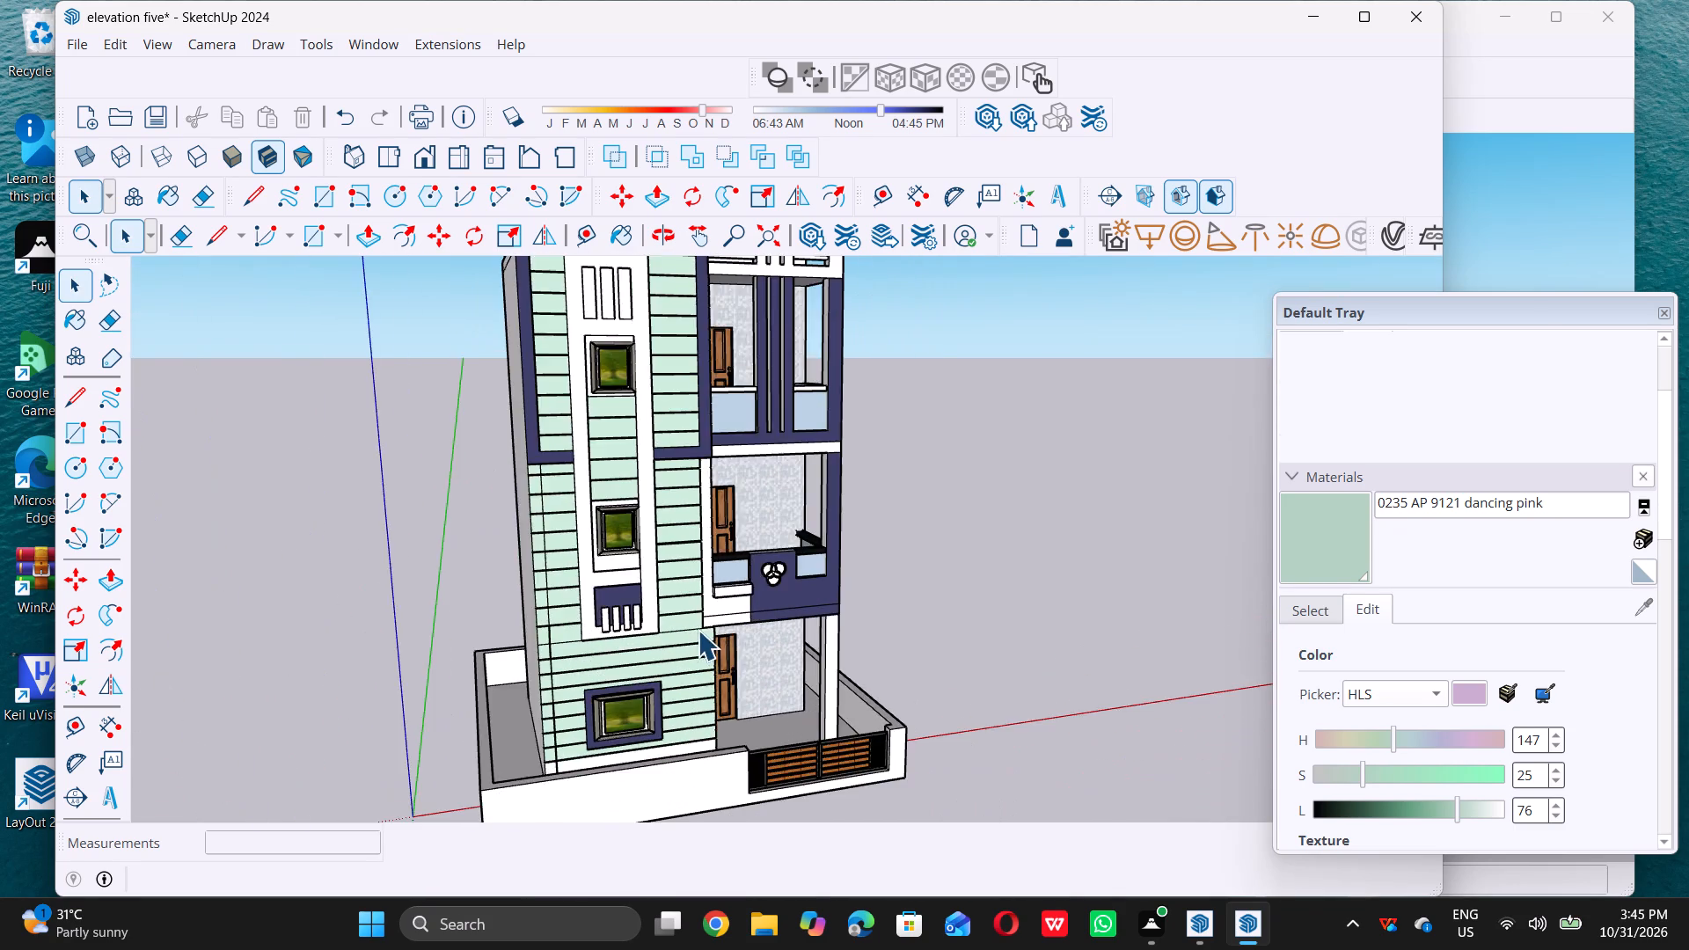
{"action": "scroll", "coordinate": [698, 630], "scroll_direction": "down", "scroll_amount": 6}
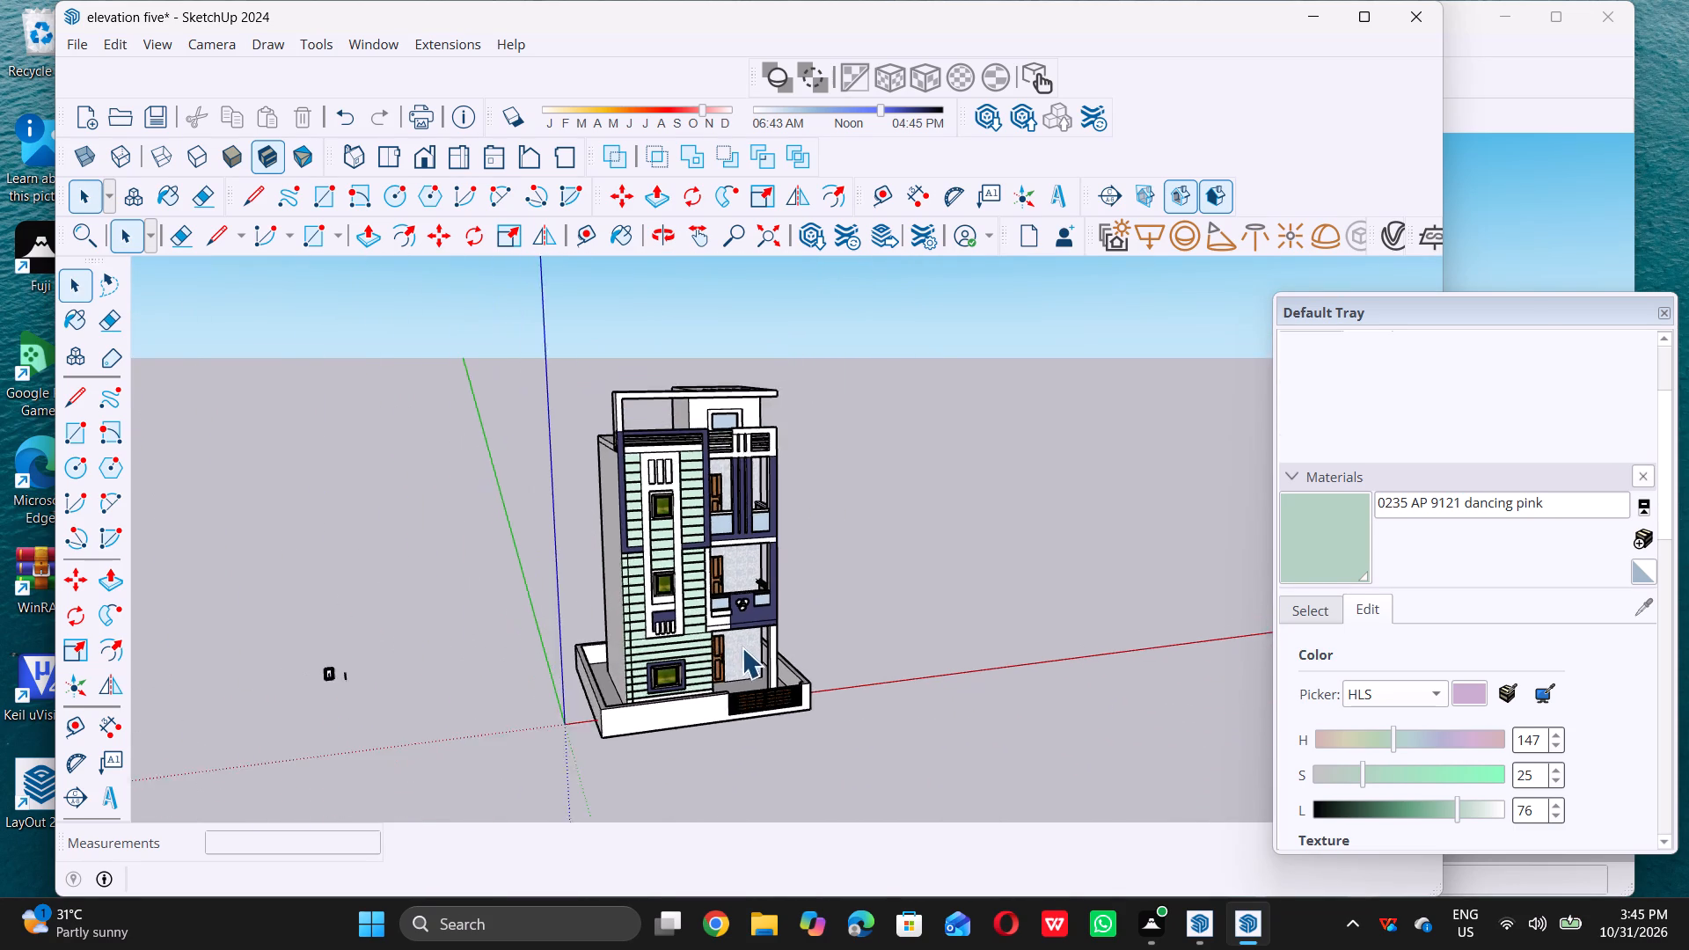
{"action": "scroll", "coordinate": [742, 647], "scroll_direction": "down", "scroll_amount": 1}
{"action": "middle_click_drag", "start_coordinate": [742, 696], "coordinate": [750, 728]}
Outline a rectangle about 11' long and 2' 3" high at the outer lower corner of the front compound wall, away from the gate.
{"action": "scroll", "coordinate": [675, 716], "scroll_direction": "up", "scroll_amount": 6}
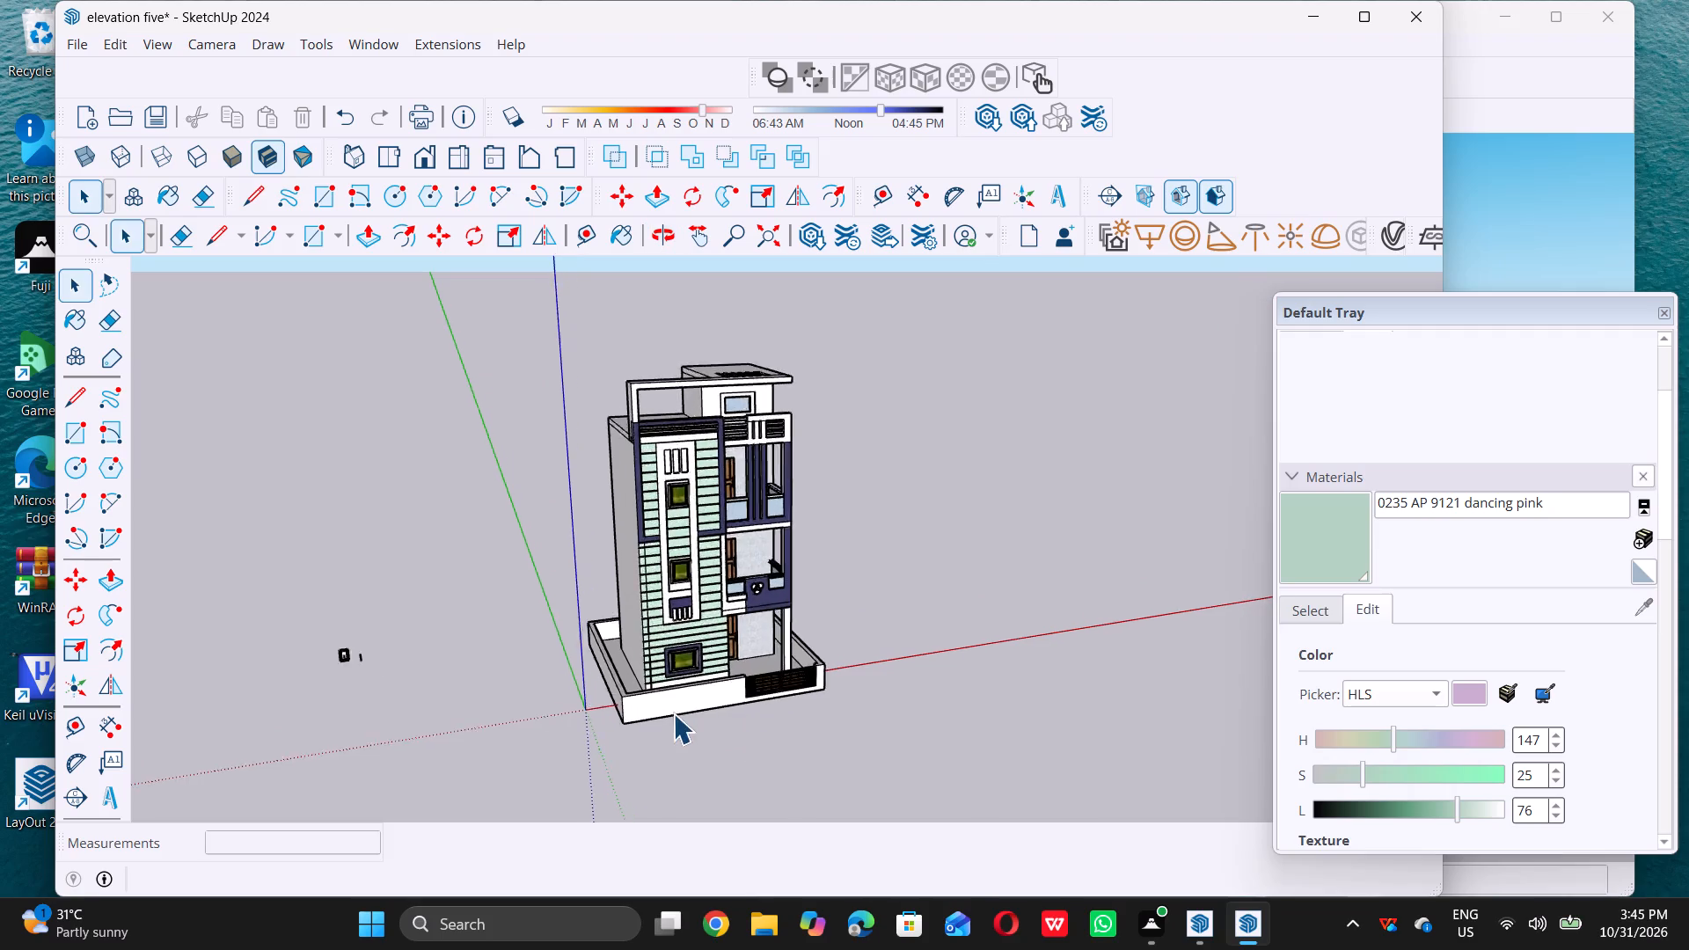
{"action": "scroll", "coordinate": [673, 713], "scroll_direction": "up", "scroll_amount": 7}
{"action": "middle_click_drag", "start_coordinate": [562, 703], "coordinate": [545, 625]}
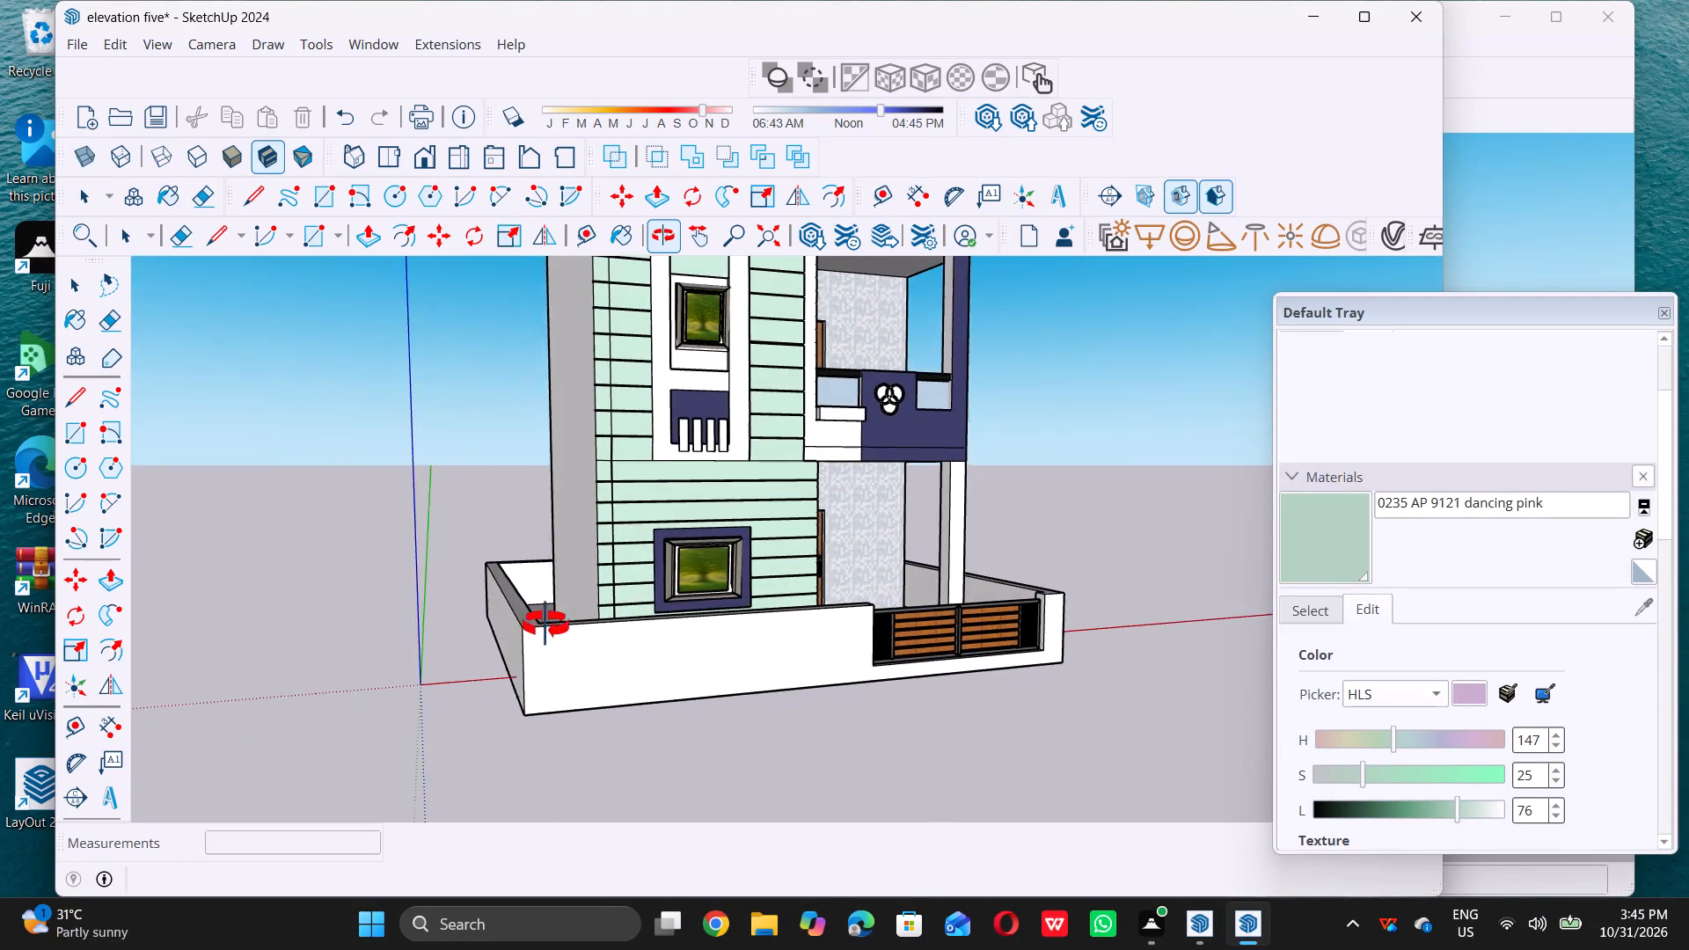
{"action": "middle_click_drag", "start_coordinate": [545, 625], "coordinate": [532, 617]}
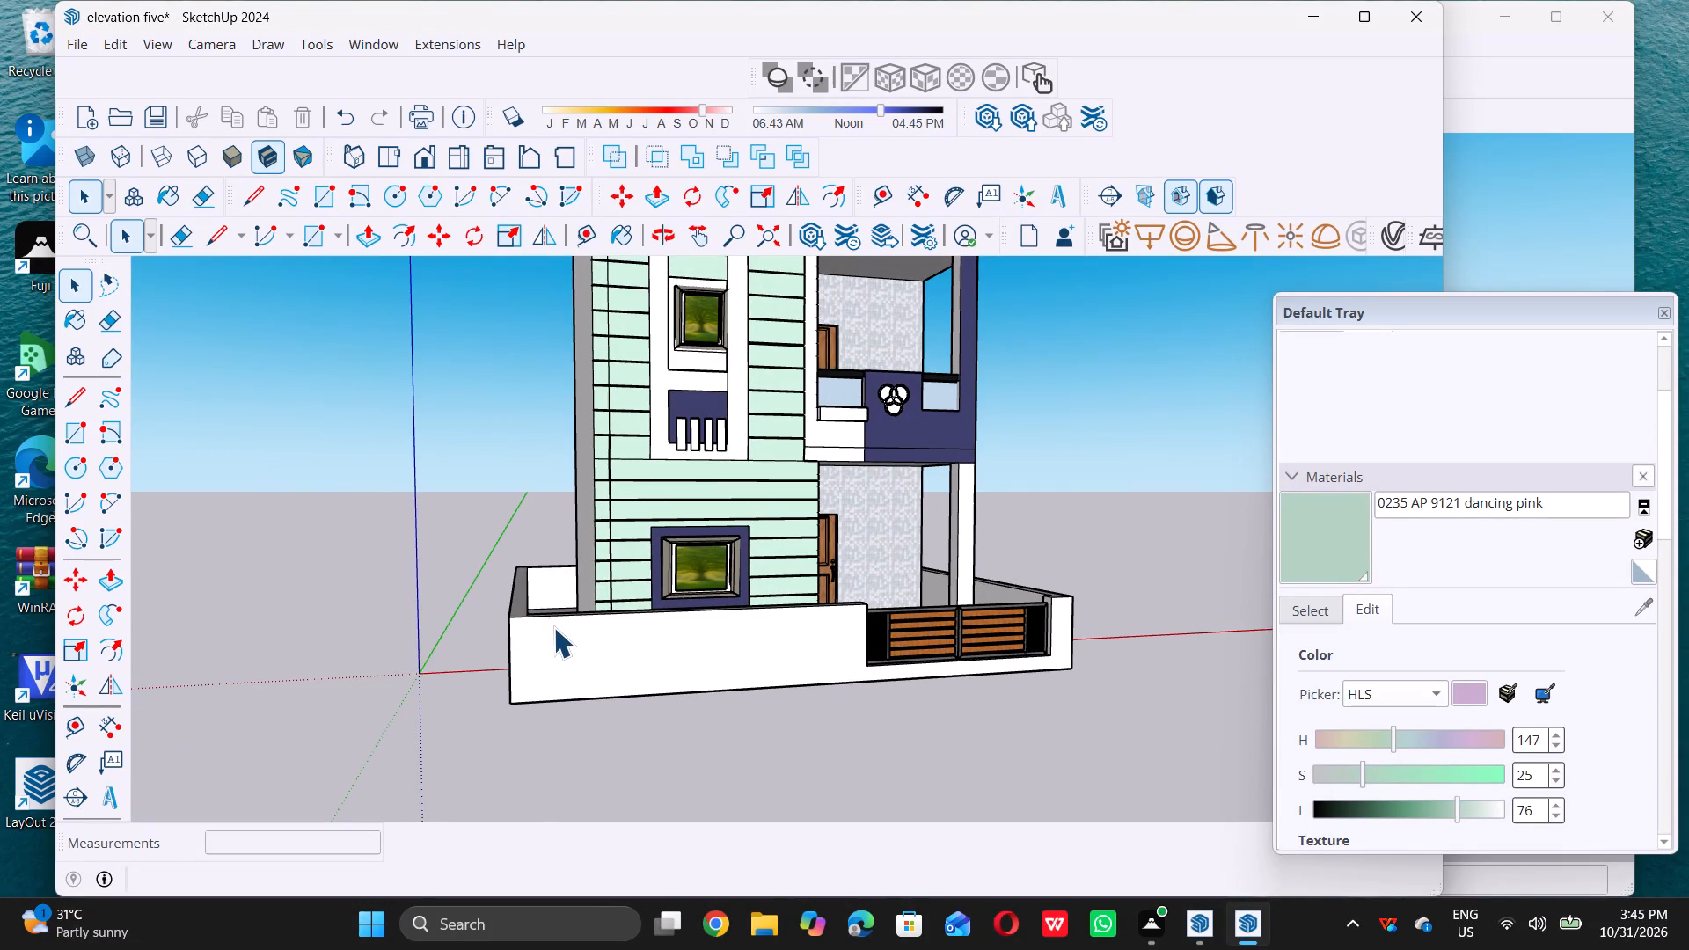
{"action": "middle_click_drag", "start_coordinate": [554, 631], "coordinate": [501, 592]}
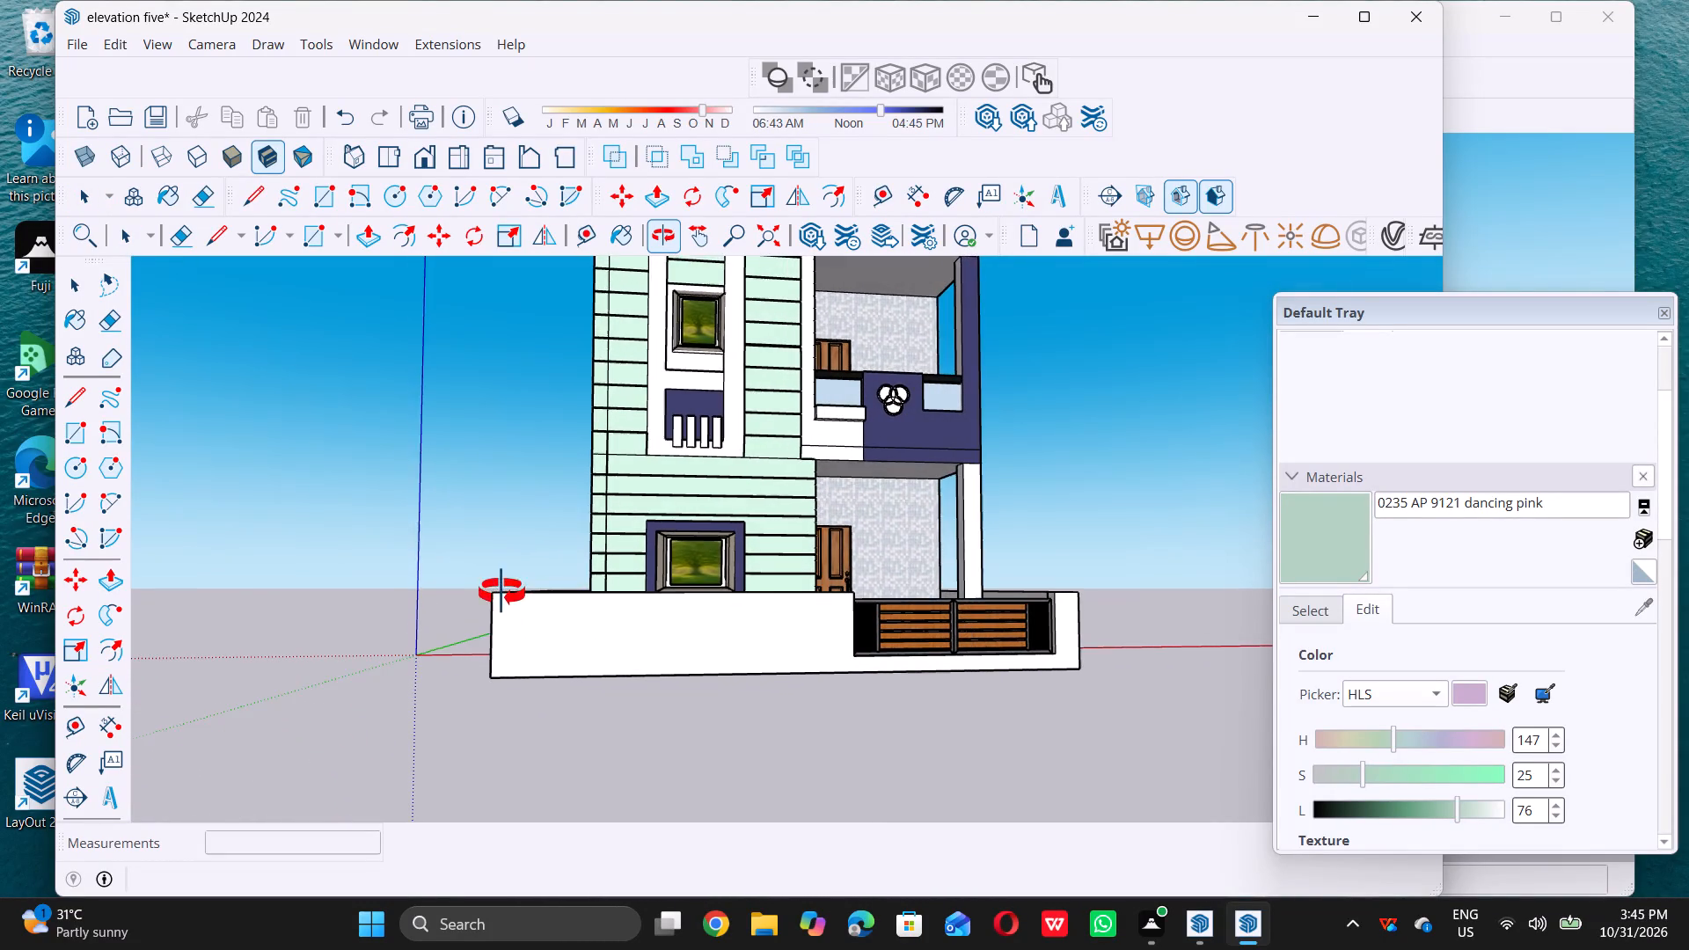
{"action": "middle_click_drag", "start_coordinate": [501, 592], "coordinate": [501, 593]}
{"action": "scroll", "coordinate": [552, 616], "scroll_direction": "up", "scroll_amount": 5}
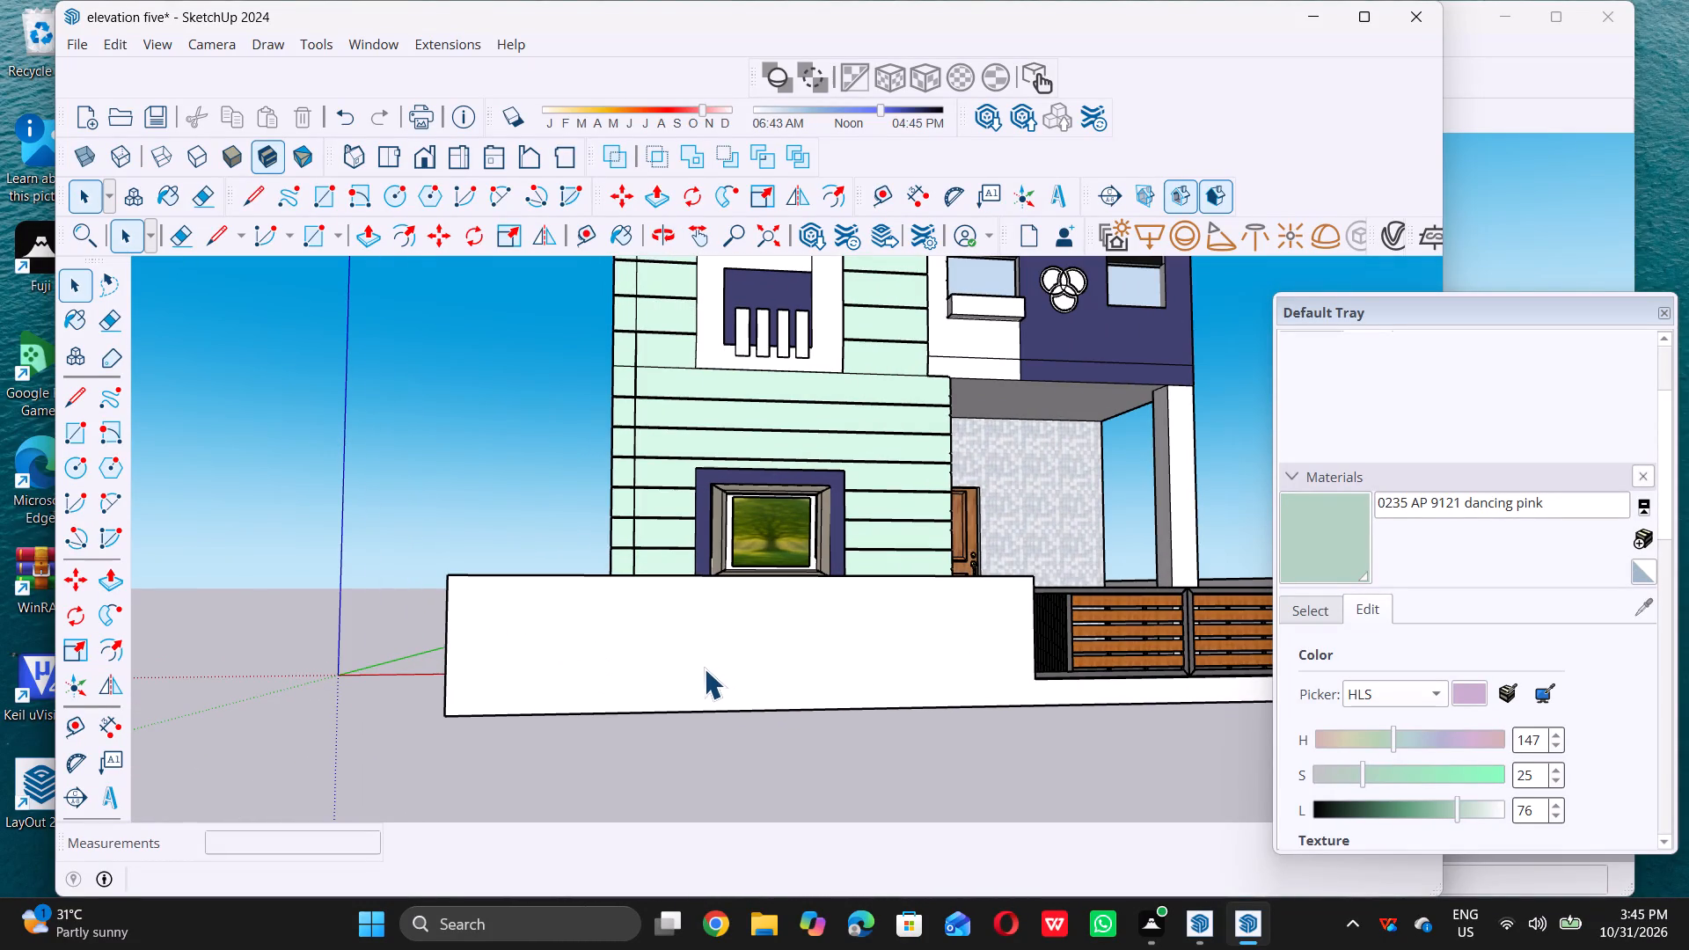
{"action": "key", "text": "l"}
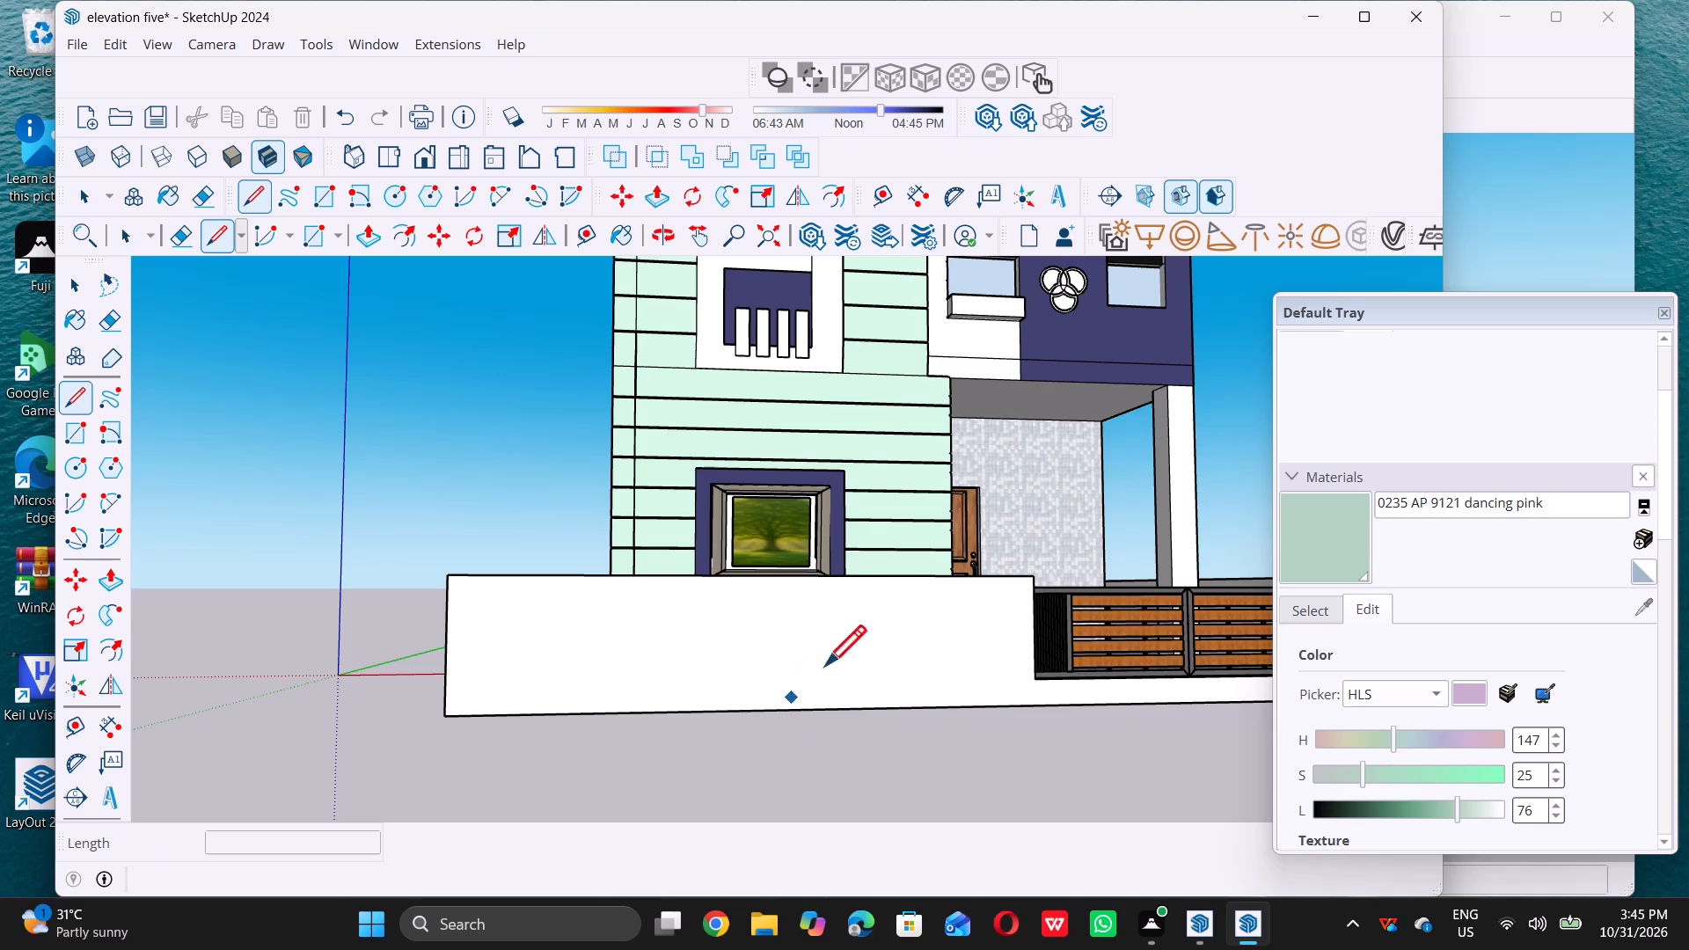
{"action": "middle_click_drag", "start_coordinate": [734, 655], "coordinate": [641, 654]}
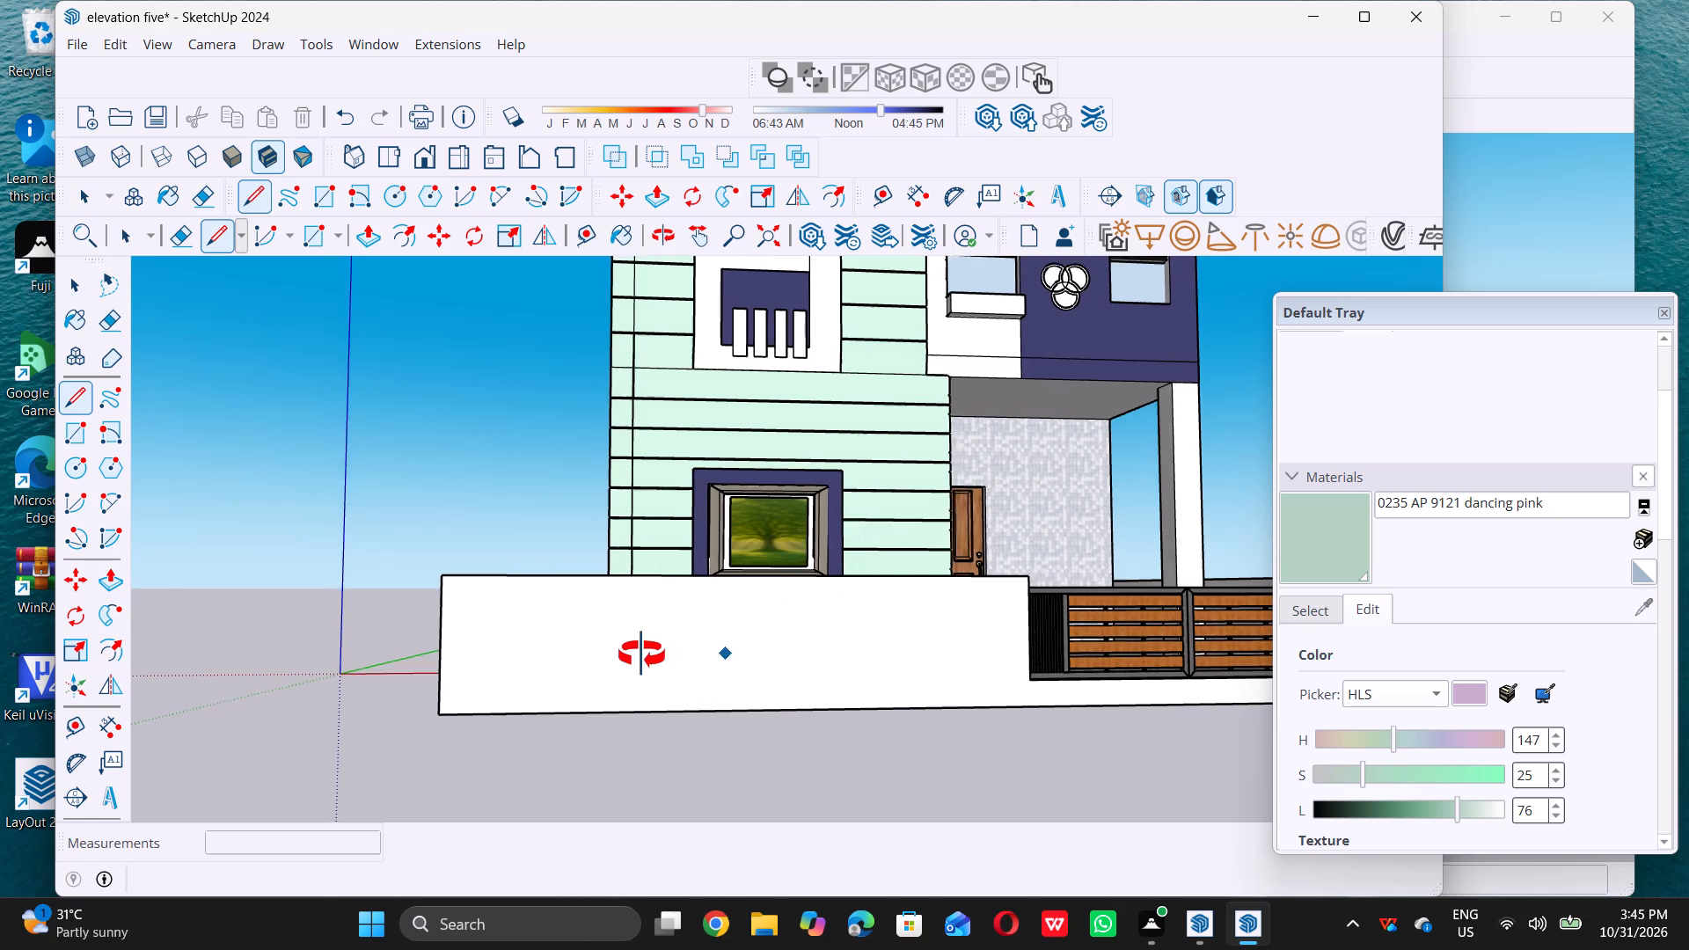
{"action": "middle_click_drag", "start_coordinate": [641, 654], "coordinate": [620, 647]}
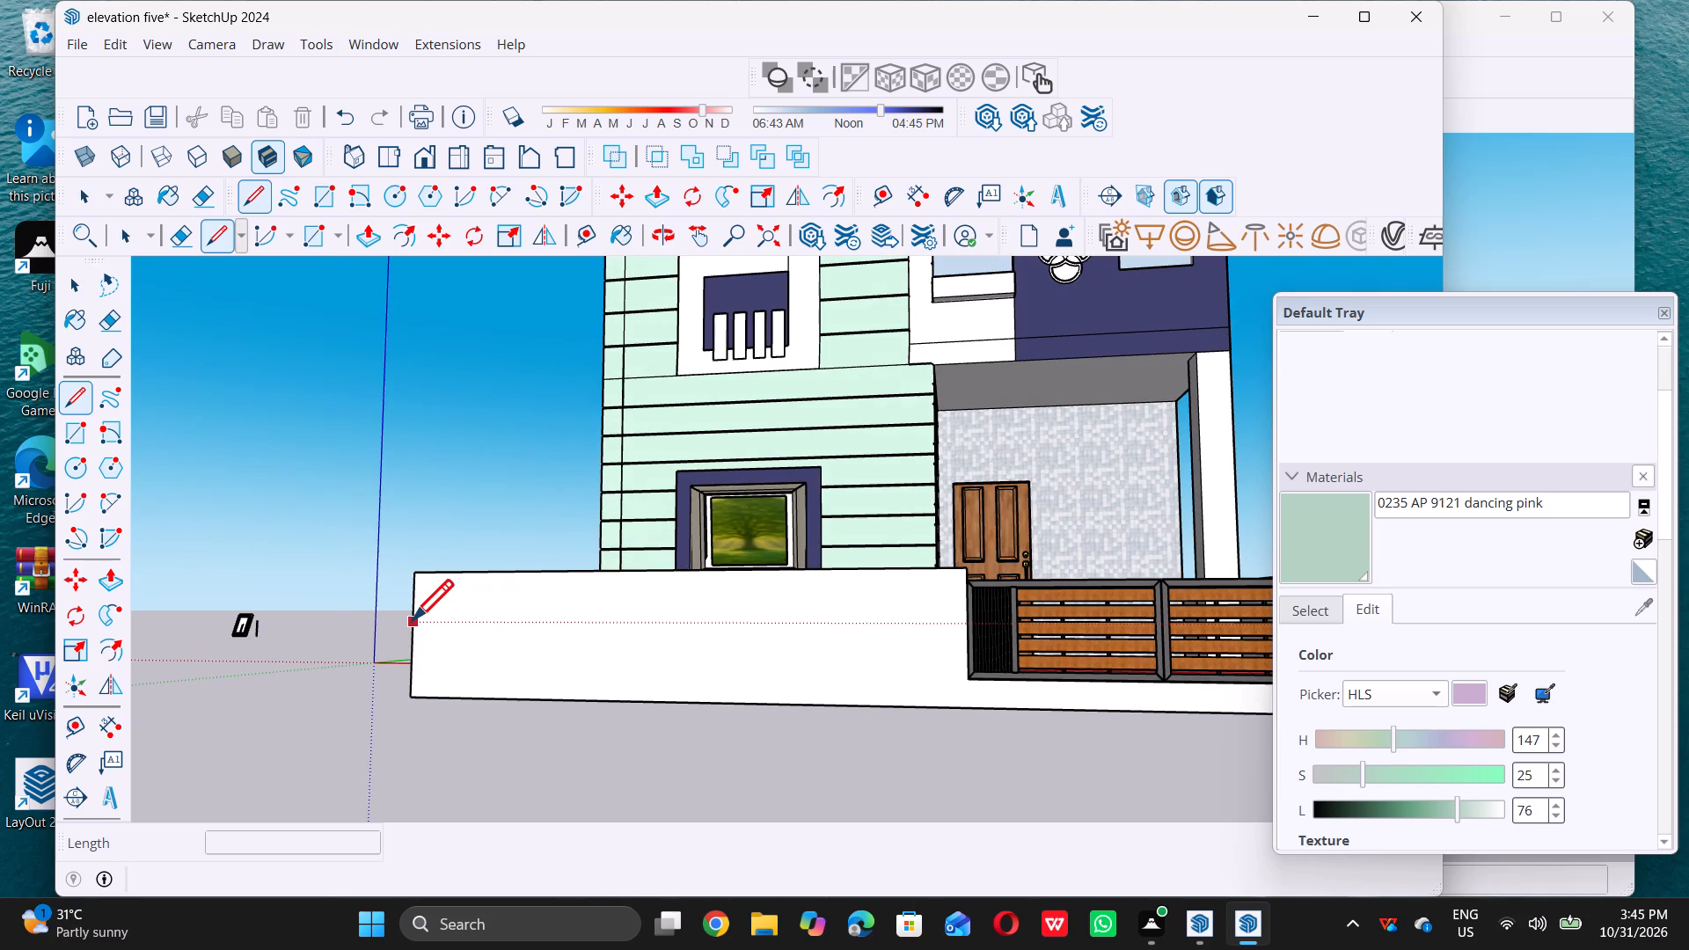
{"action": "left_click", "coordinate": [413, 619]}
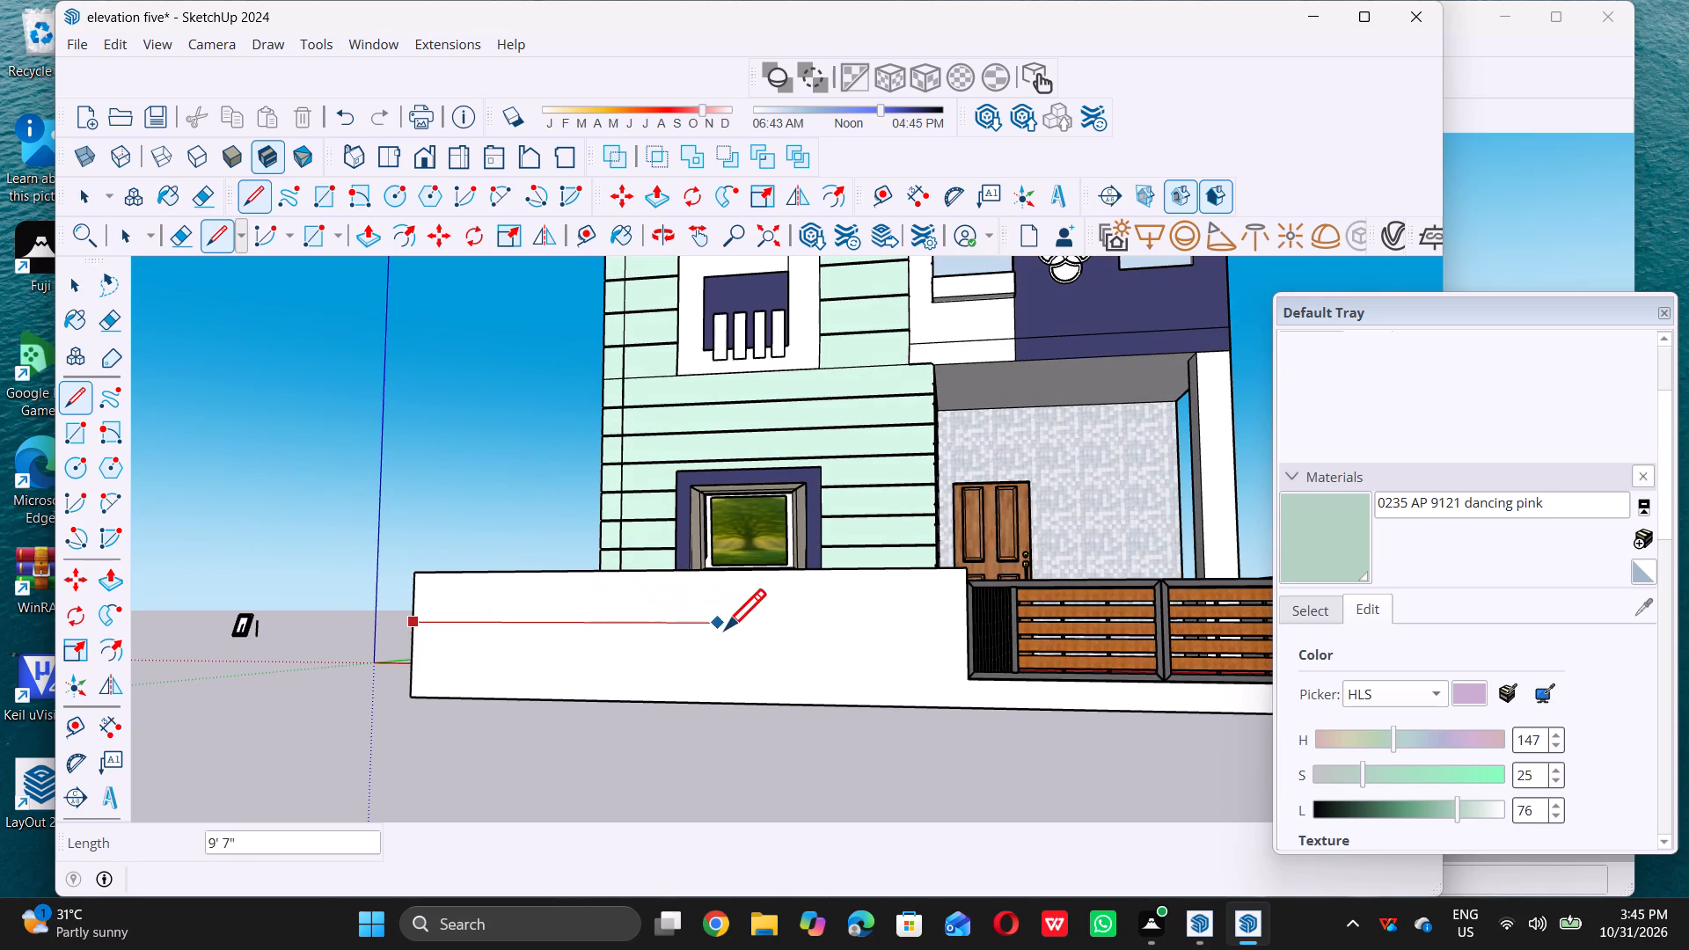
{"action": "left_click", "coordinate": [769, 627]}
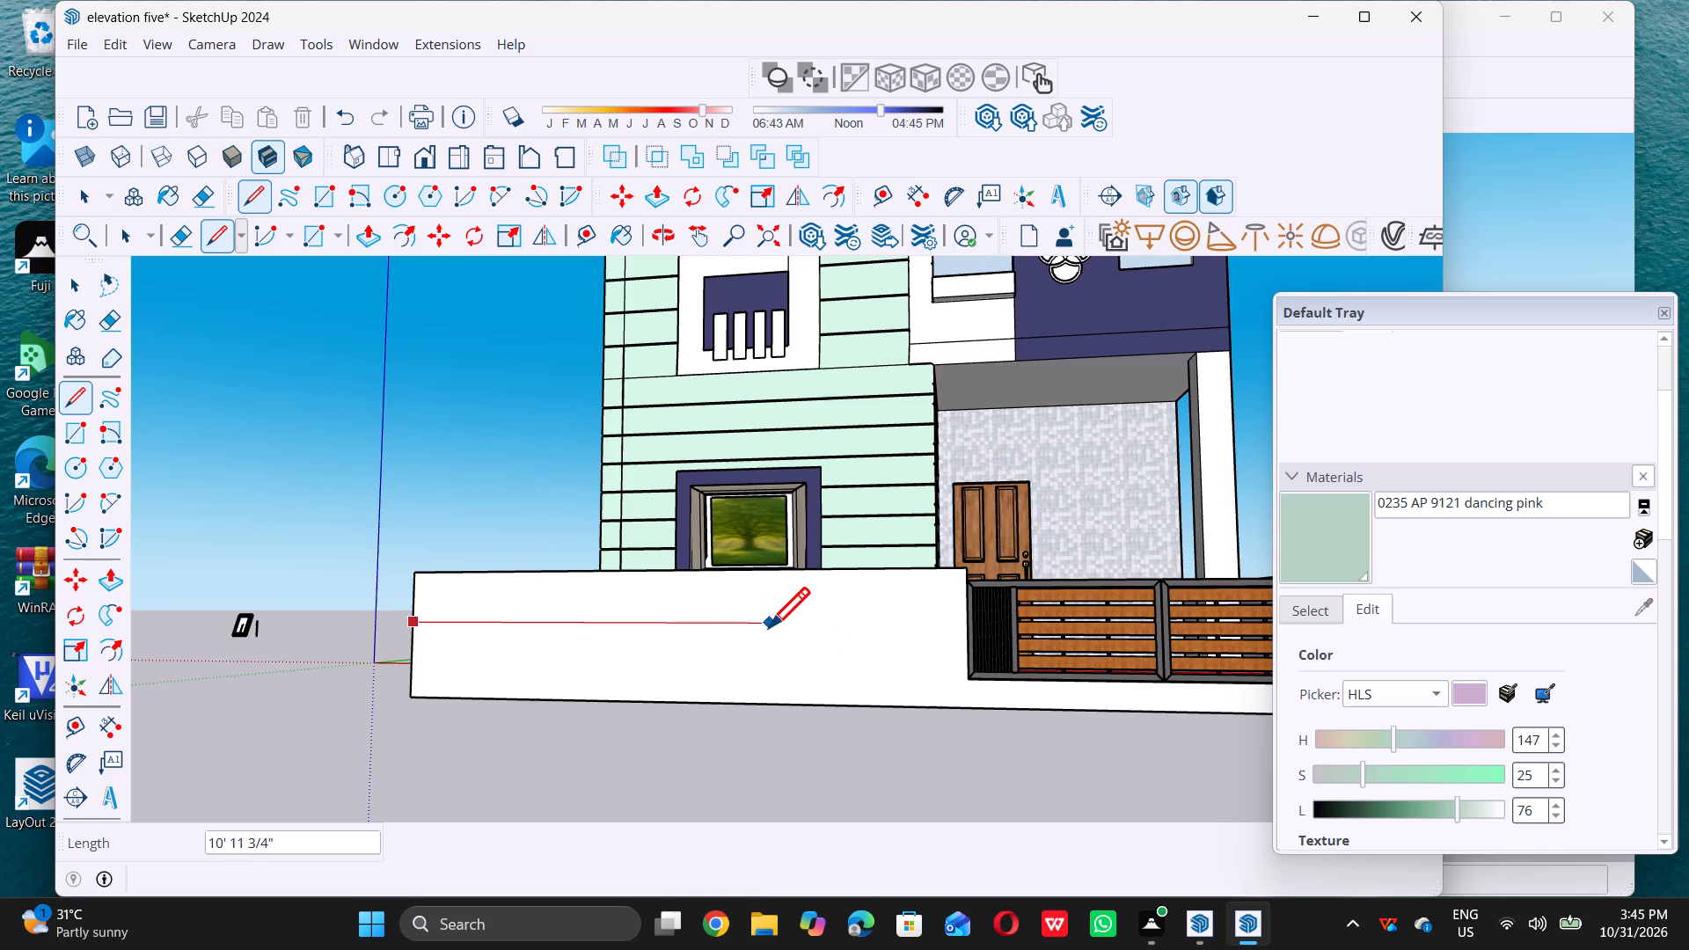
{"action": "left_click", "coordinate": [768, 703]}
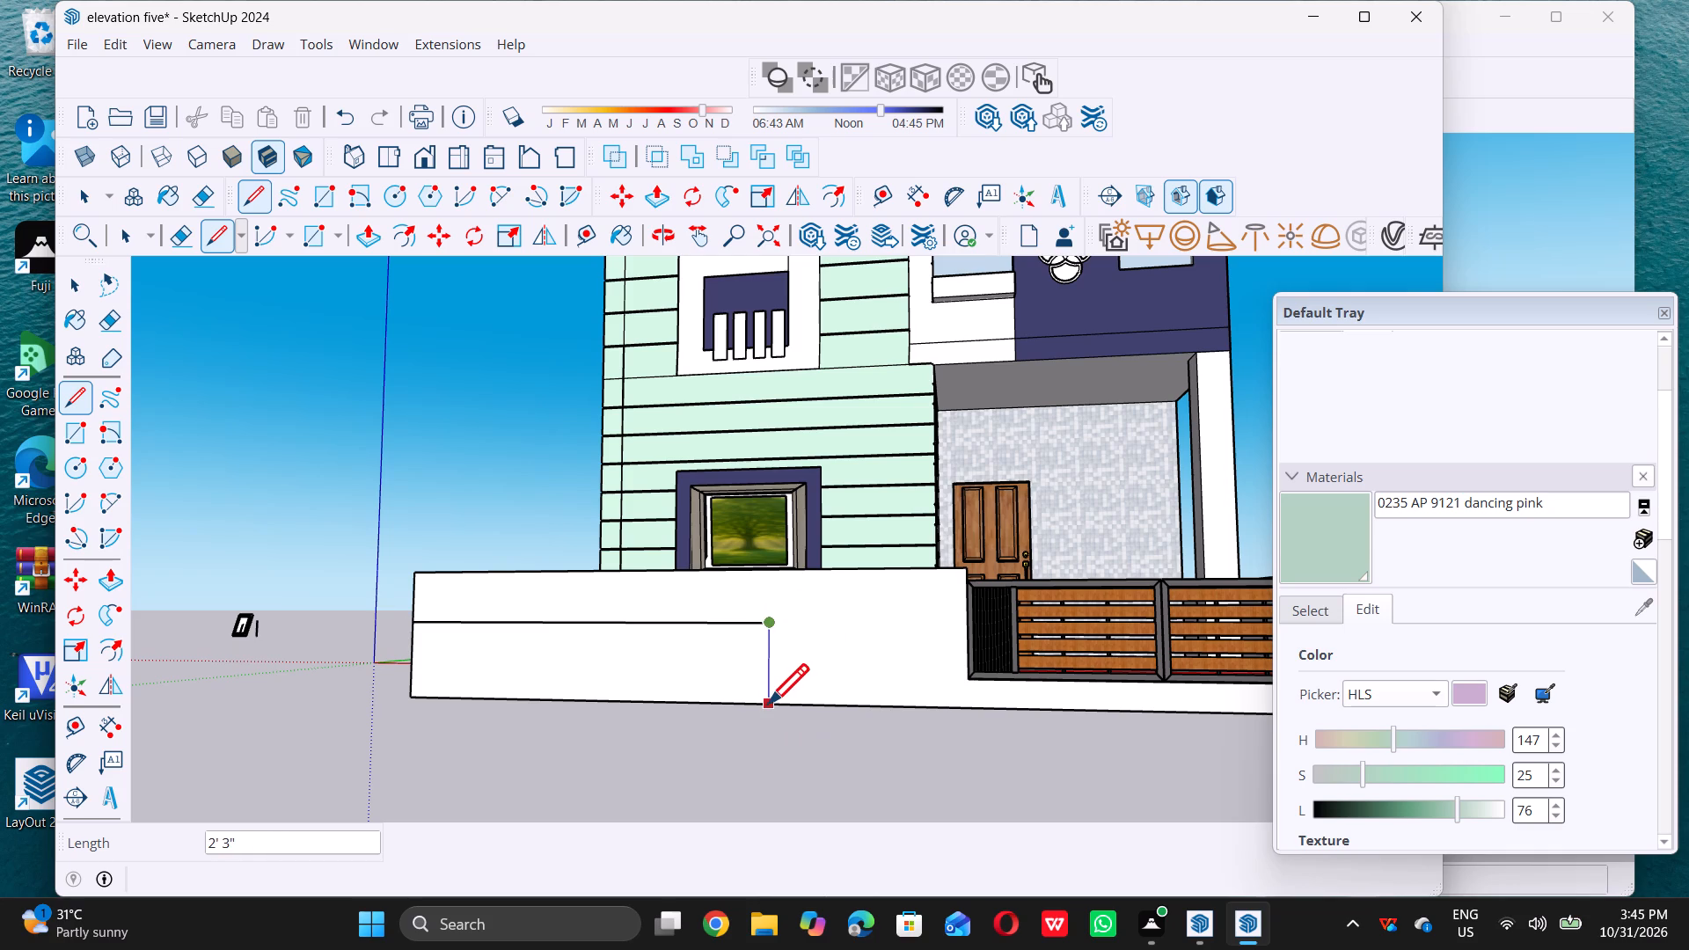
{"action": "key", "text": "space"}
Extrude the rectangle on the front compound wall outward by 1'.
{"action": "middle_click_drag", "start_coordinate": [711, 564], "coordinate": [770, 726]}
{"action": "scroll", "coordinate": [724, 737], "scroll_direction": "up", "scroll_amount": 1}
{"action": "scroll", "coordinate": [799, 589], "scroll_direction": "down", "scroll_amount": 5}
{"action": "scroll", "coordinate": [760, 659], "scroll_direction": "up", "scroll_amount": 7}
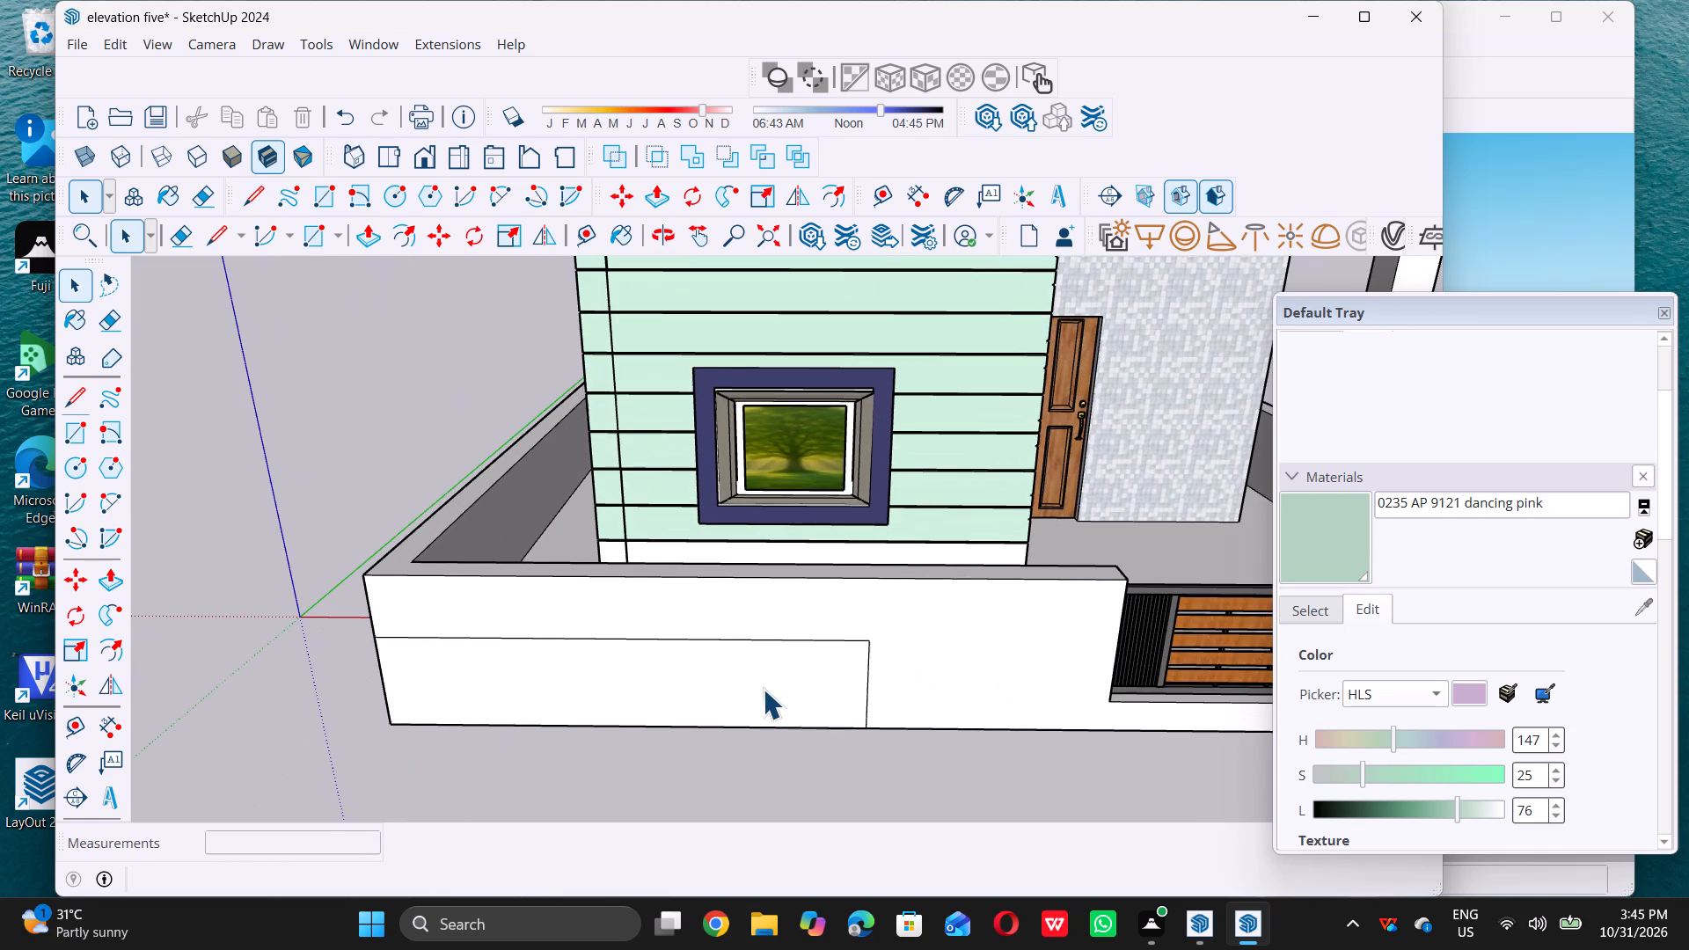
{"action": "left_click", "coordinate": [763, 689]}
{"action": "key", "text": "p"}
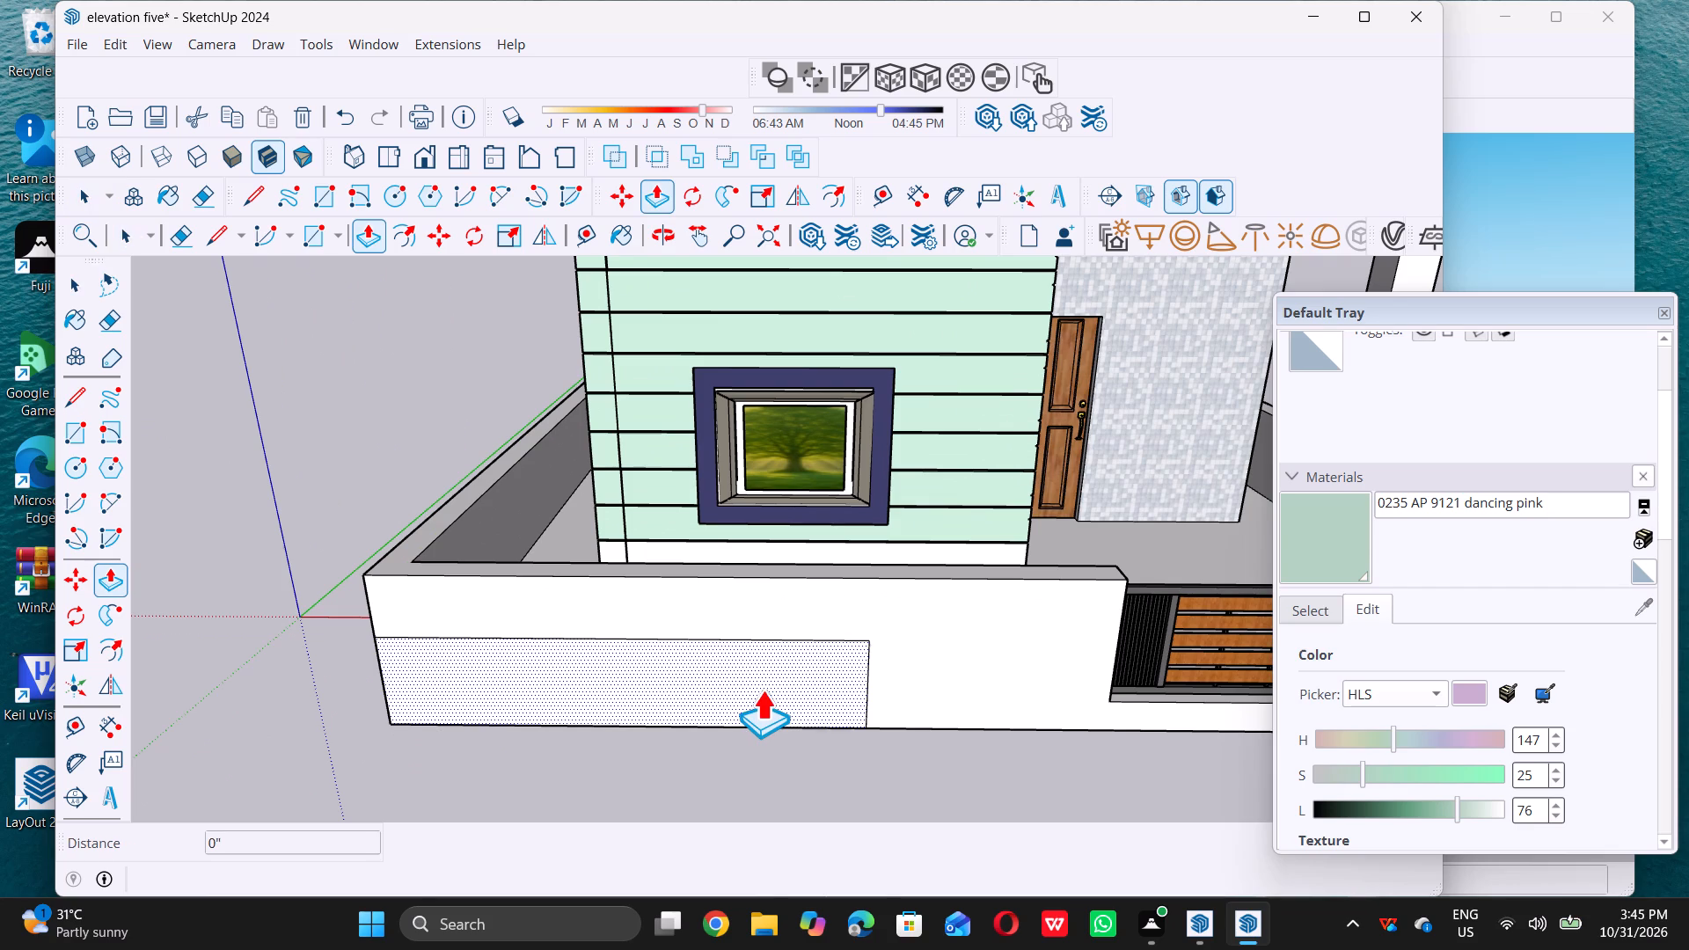
{"action": "left_click", "coordinate": [764, 687]}
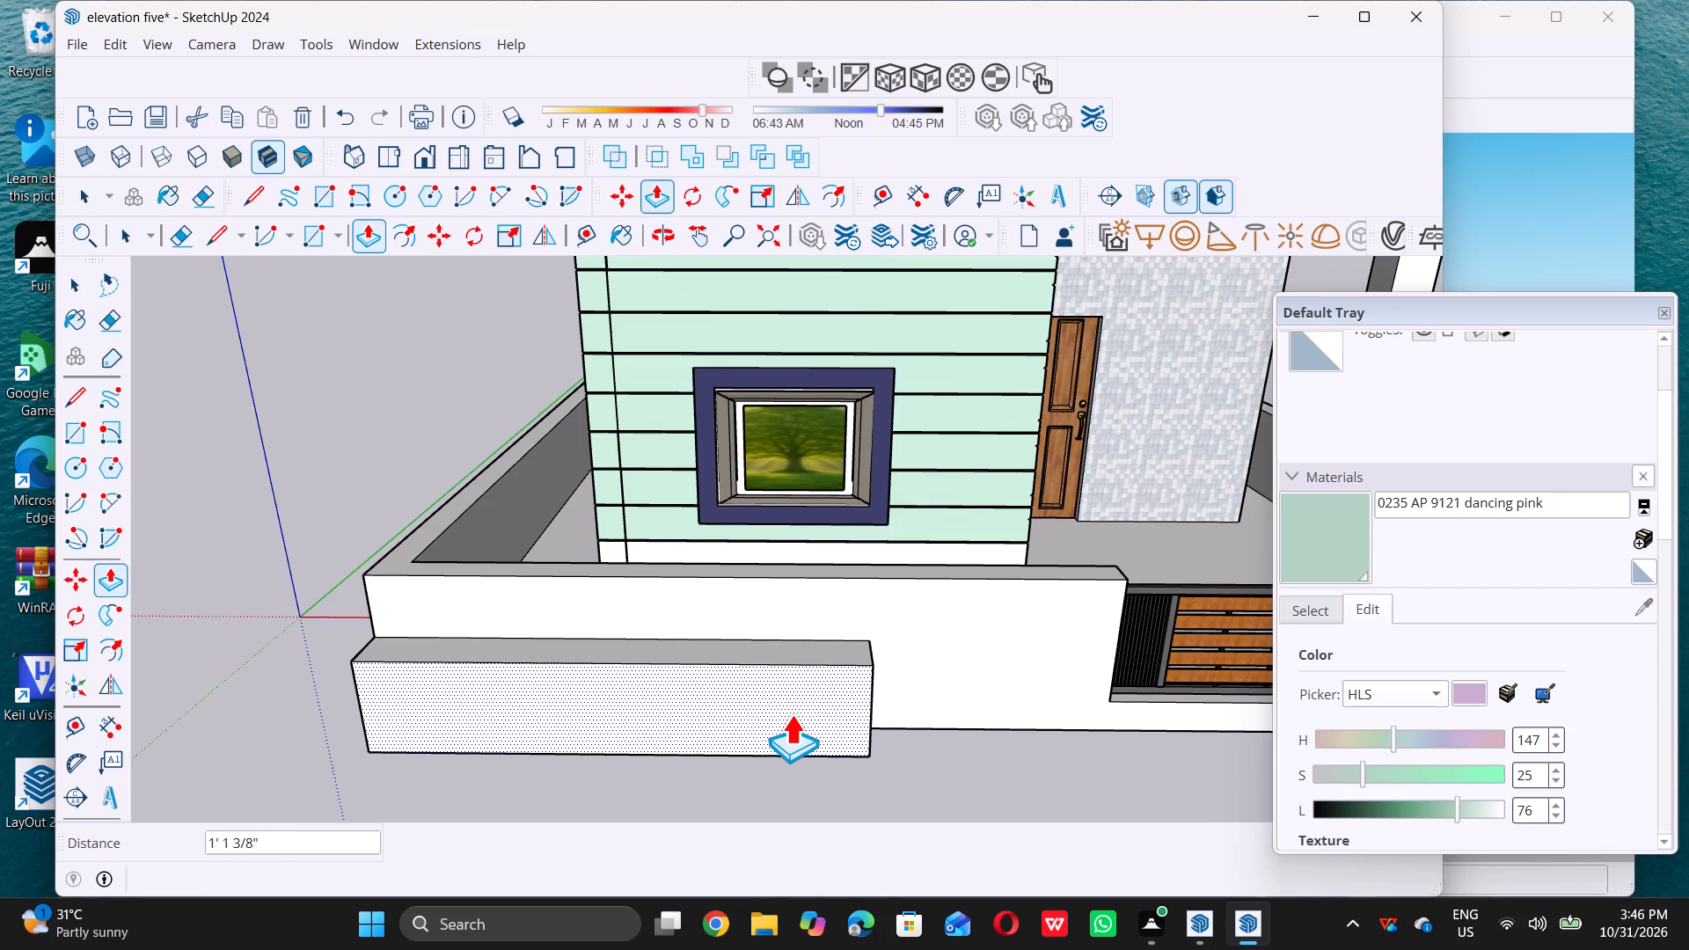
{"action": "type", "text": "1'"}
{"action": "key", "text": "Return"}
{"action": "key", "text": "space"}
{"action": "scroll", "coordinate": [655, 717], "scroll_direction": "down", "scroll_amount": 5}
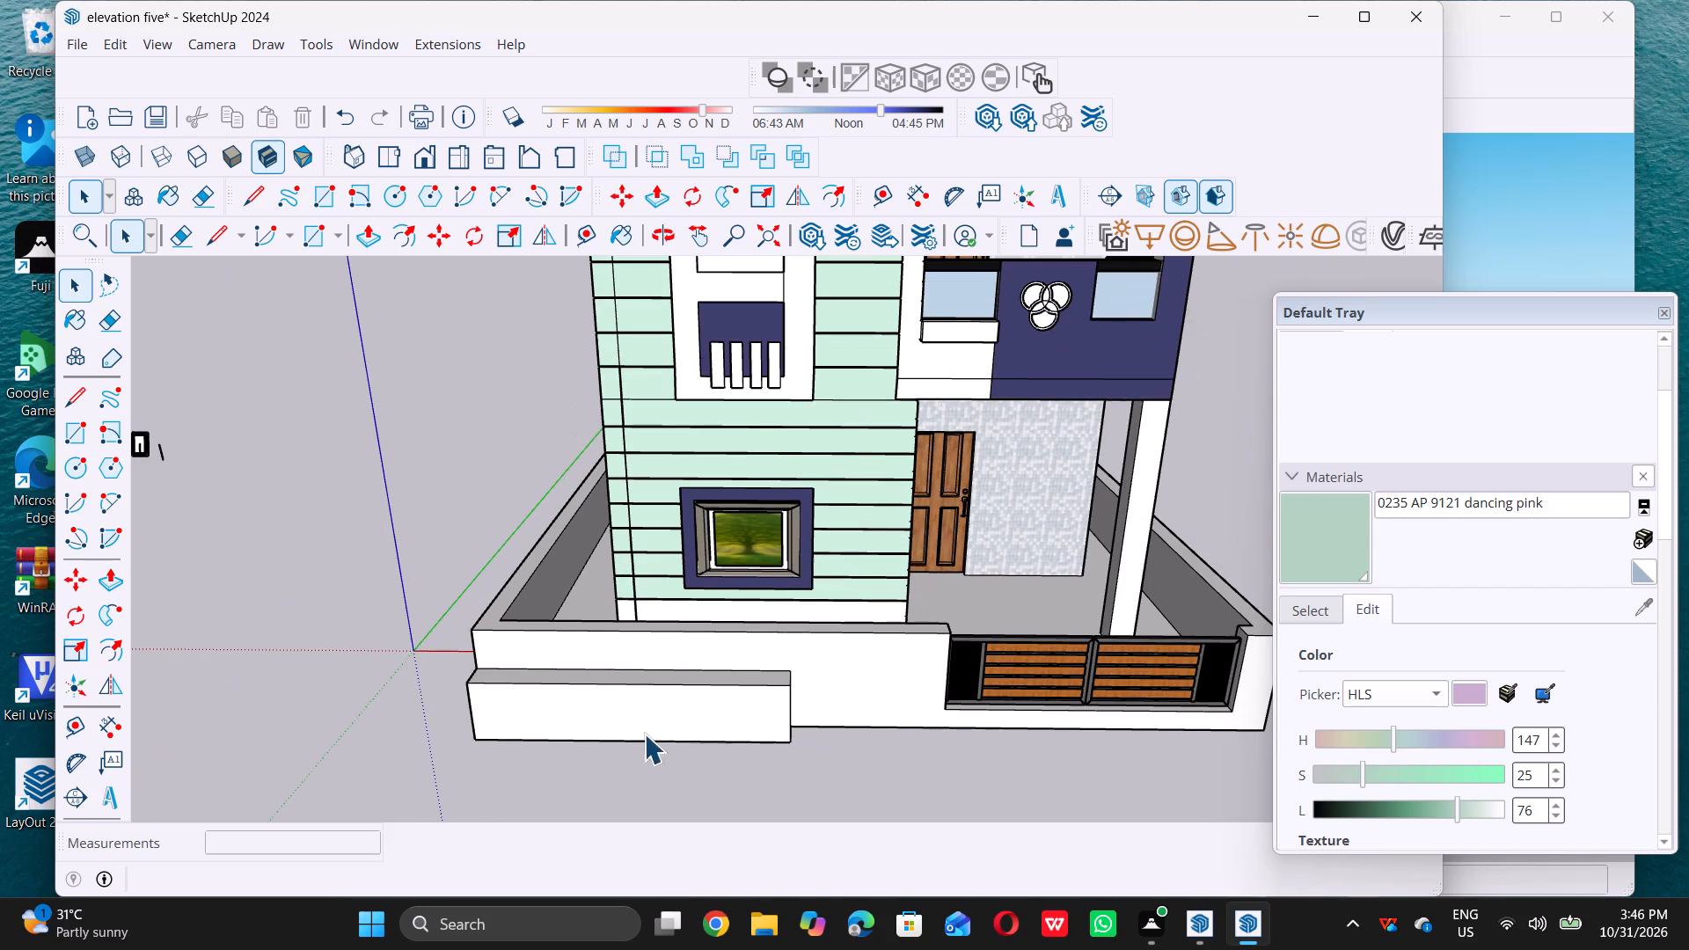
Offset the outline of the projecting block's top face inward by 2".
{"action": "double_click", "coordinate": [670, 785]}
{"action": "middle_click", "coordinate": [600, 732]}
{"action": "middle_click_drag", "start_coordinate": [606, 721], "coordinate": [637, 700]}
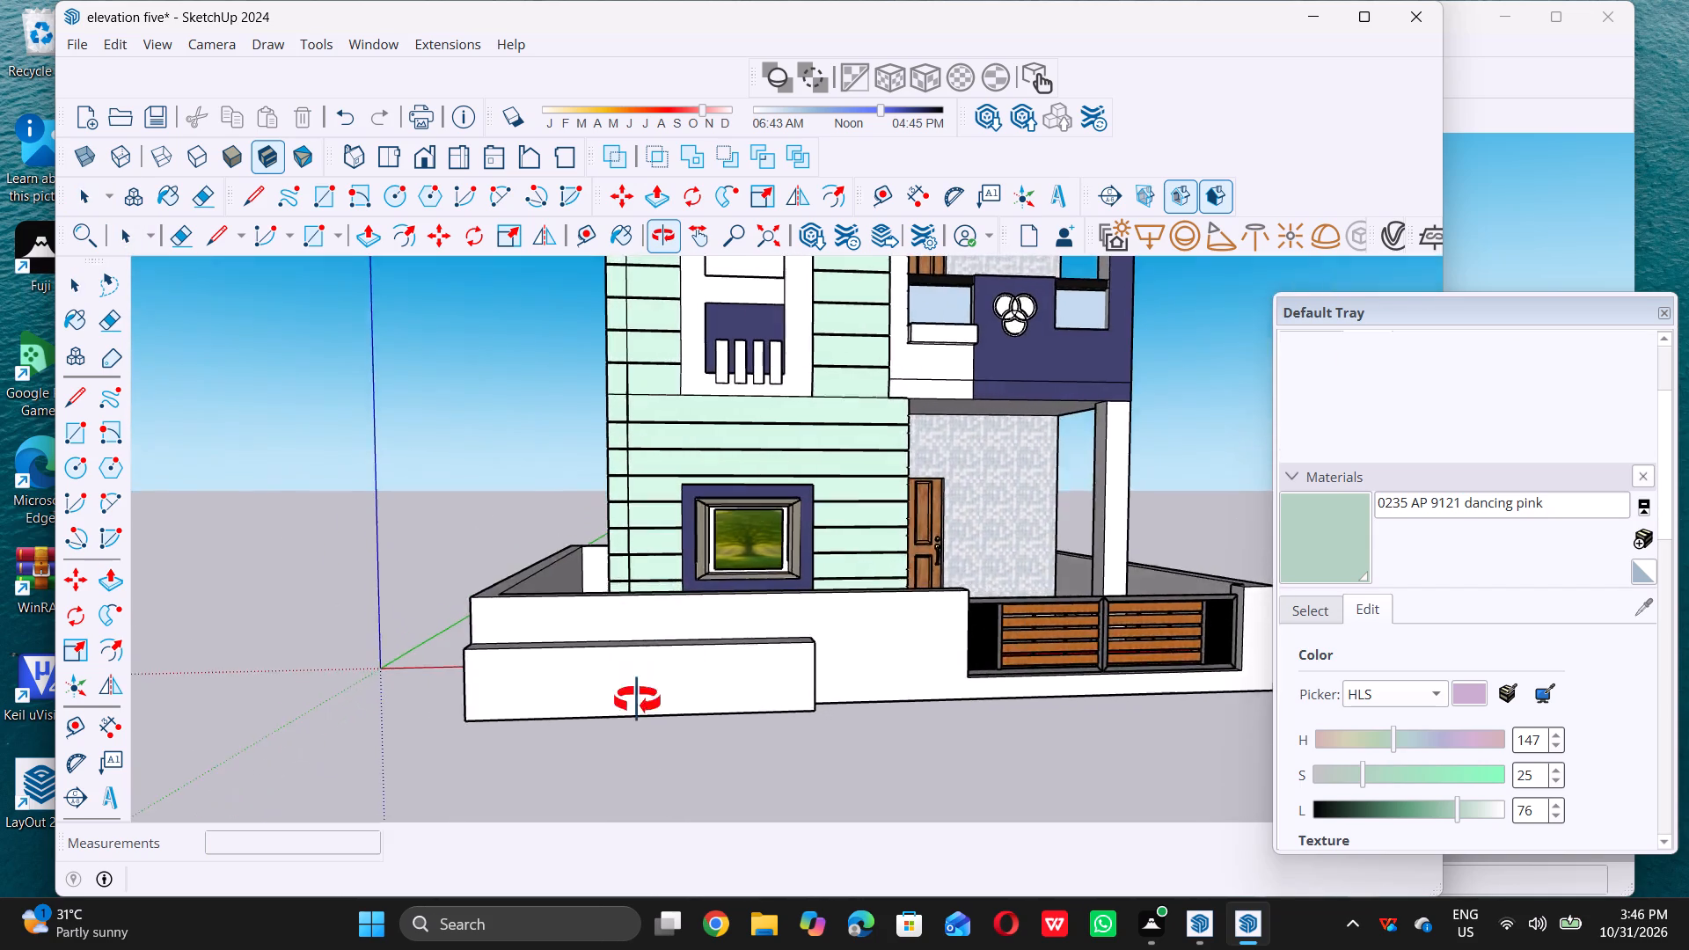
{"action": "middle_click_drag", "start_coordinate": [637, 700], "coordinate": [588, 809]}
{"action": "middle_click", "coordinate": [588, 809]}
{"action": "scroll", "coordinate": [676, 691], "scroll_direction": "up", "scroll_amount": 11}
{"action": "left_click", "coordinate": [687, 696]}
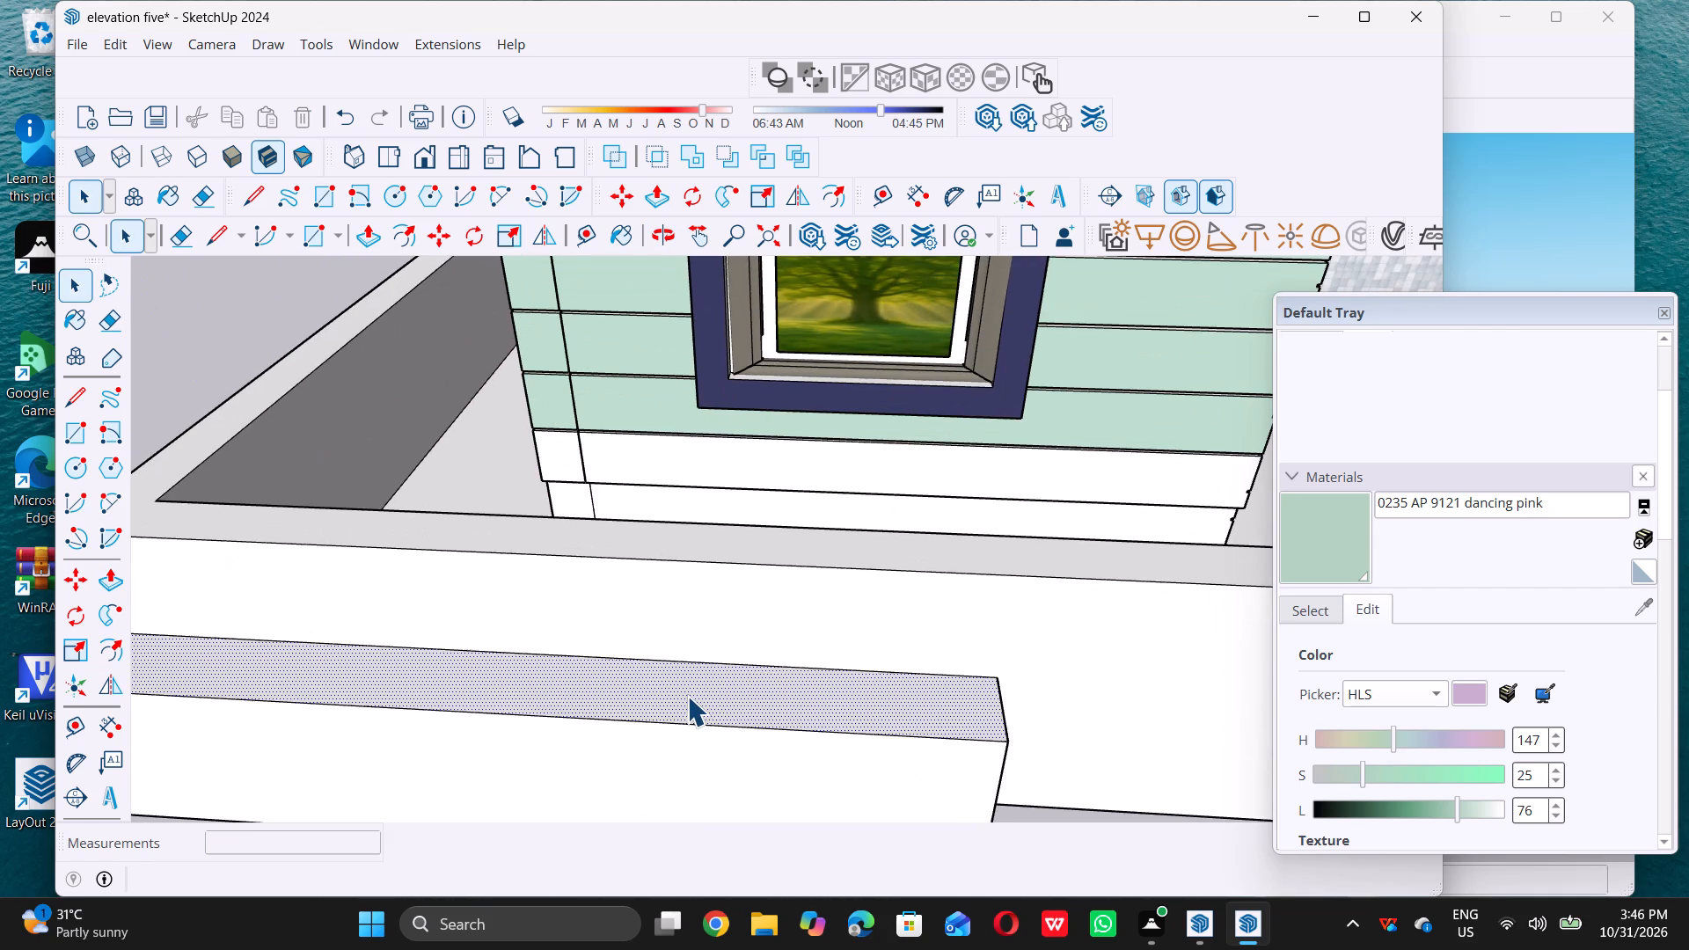
{"action": "key", "text": "p"}
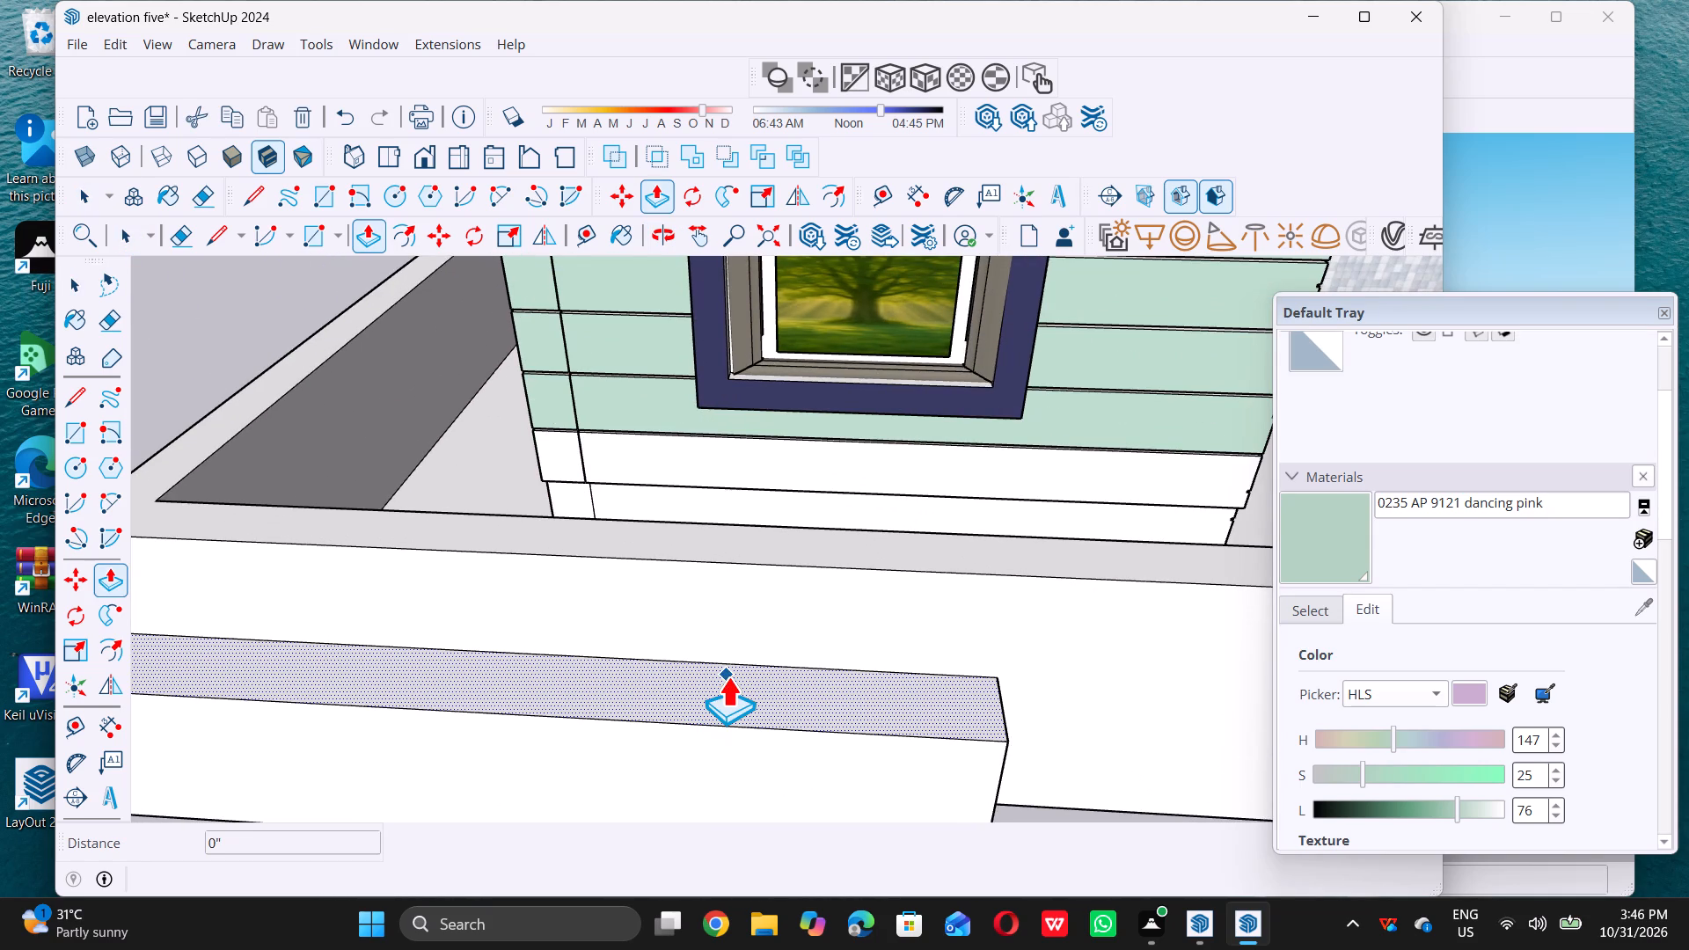
{"action": "key", "text": "space"}
{"action": "scroll", "coordinate": [764, 716], "scroll_direction": "down", "scroll_amount": 6}
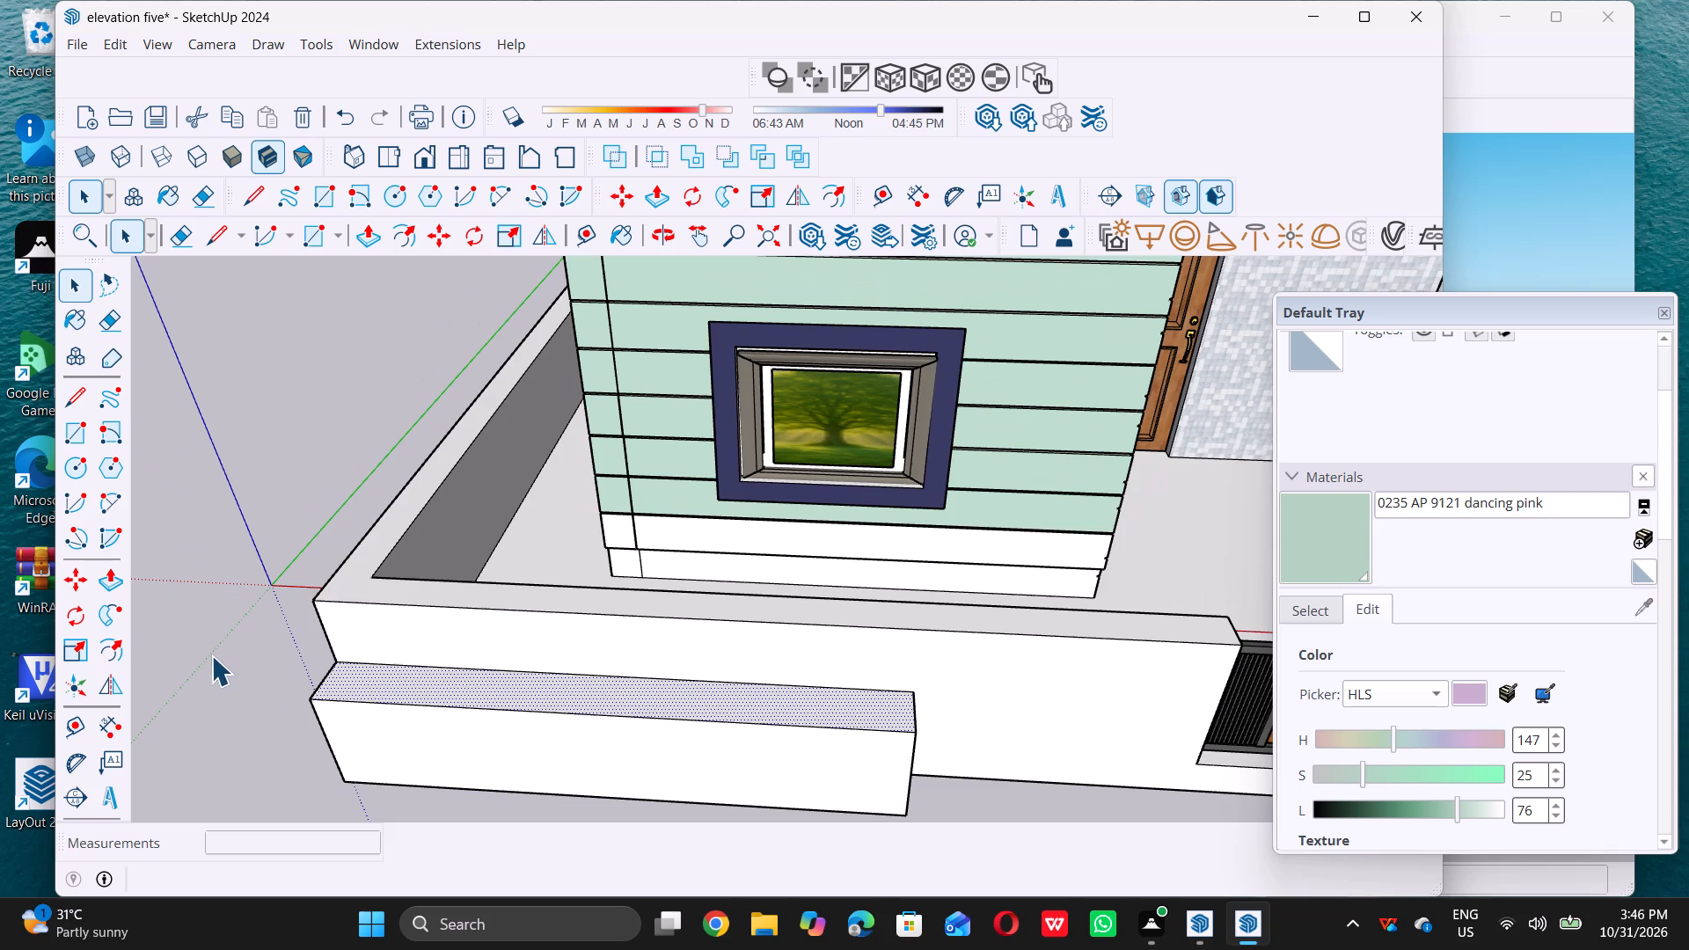
{"action": "middle_click_drag", "start_coordinate": [464, 667], "coordinate": [432, 730]}
{"action": "scroll", "coordinate": [504, 716], "scroll_direction": "up", "scroll_amount": 5}
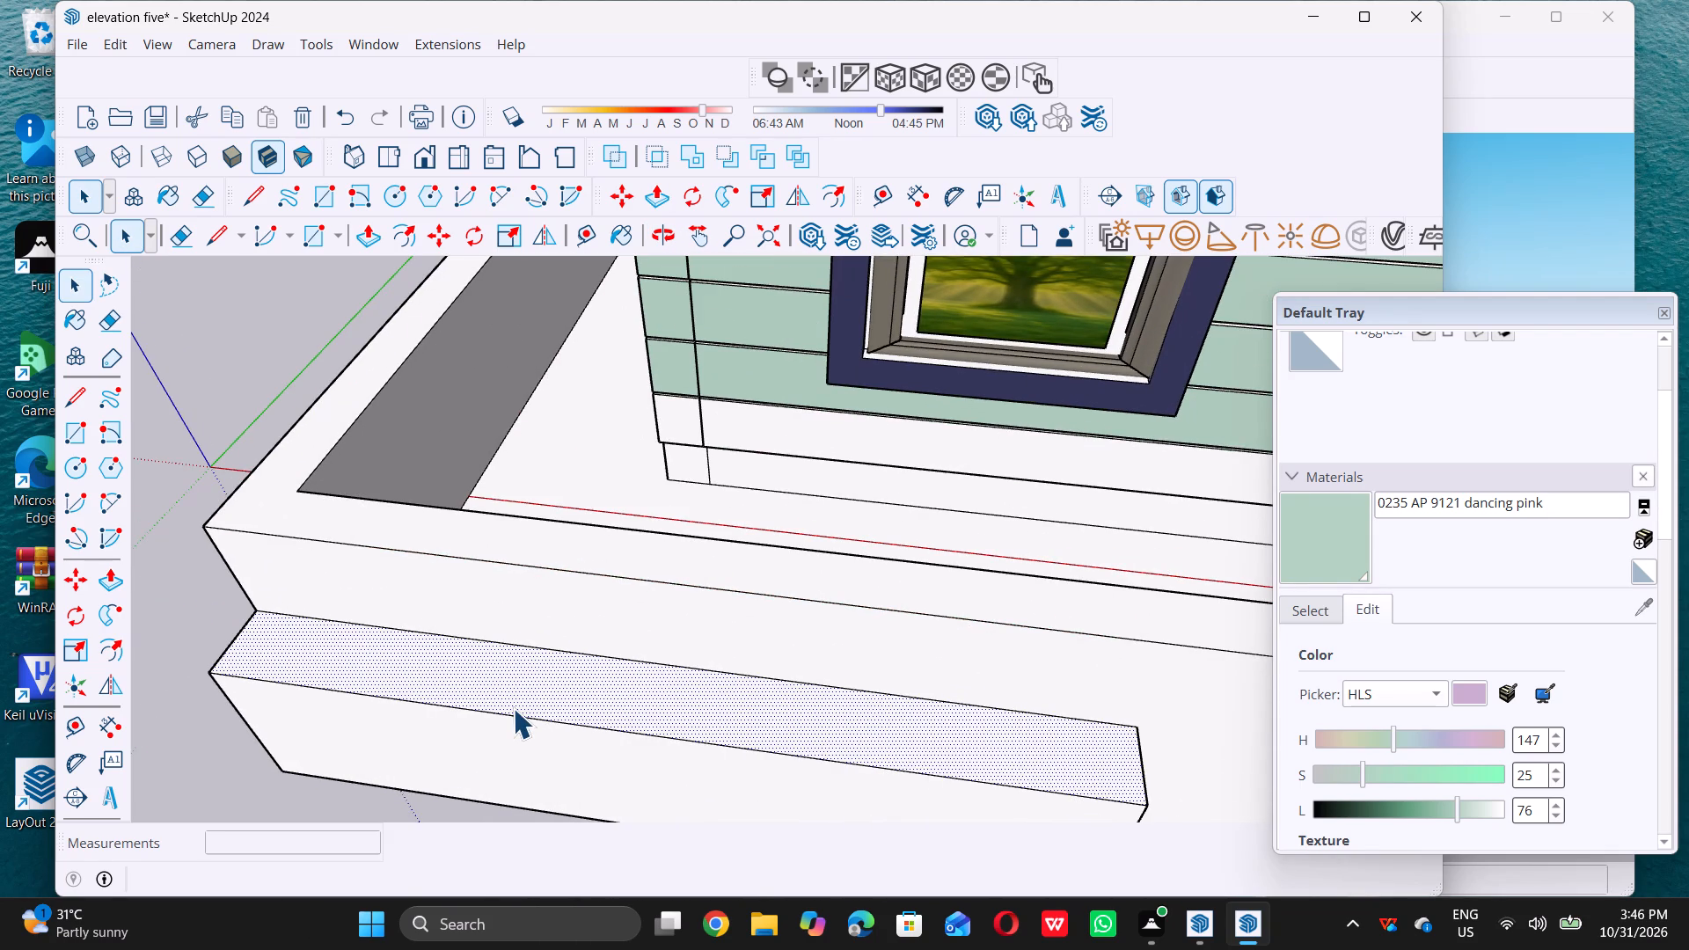
{"action": "key", "text": "f"}
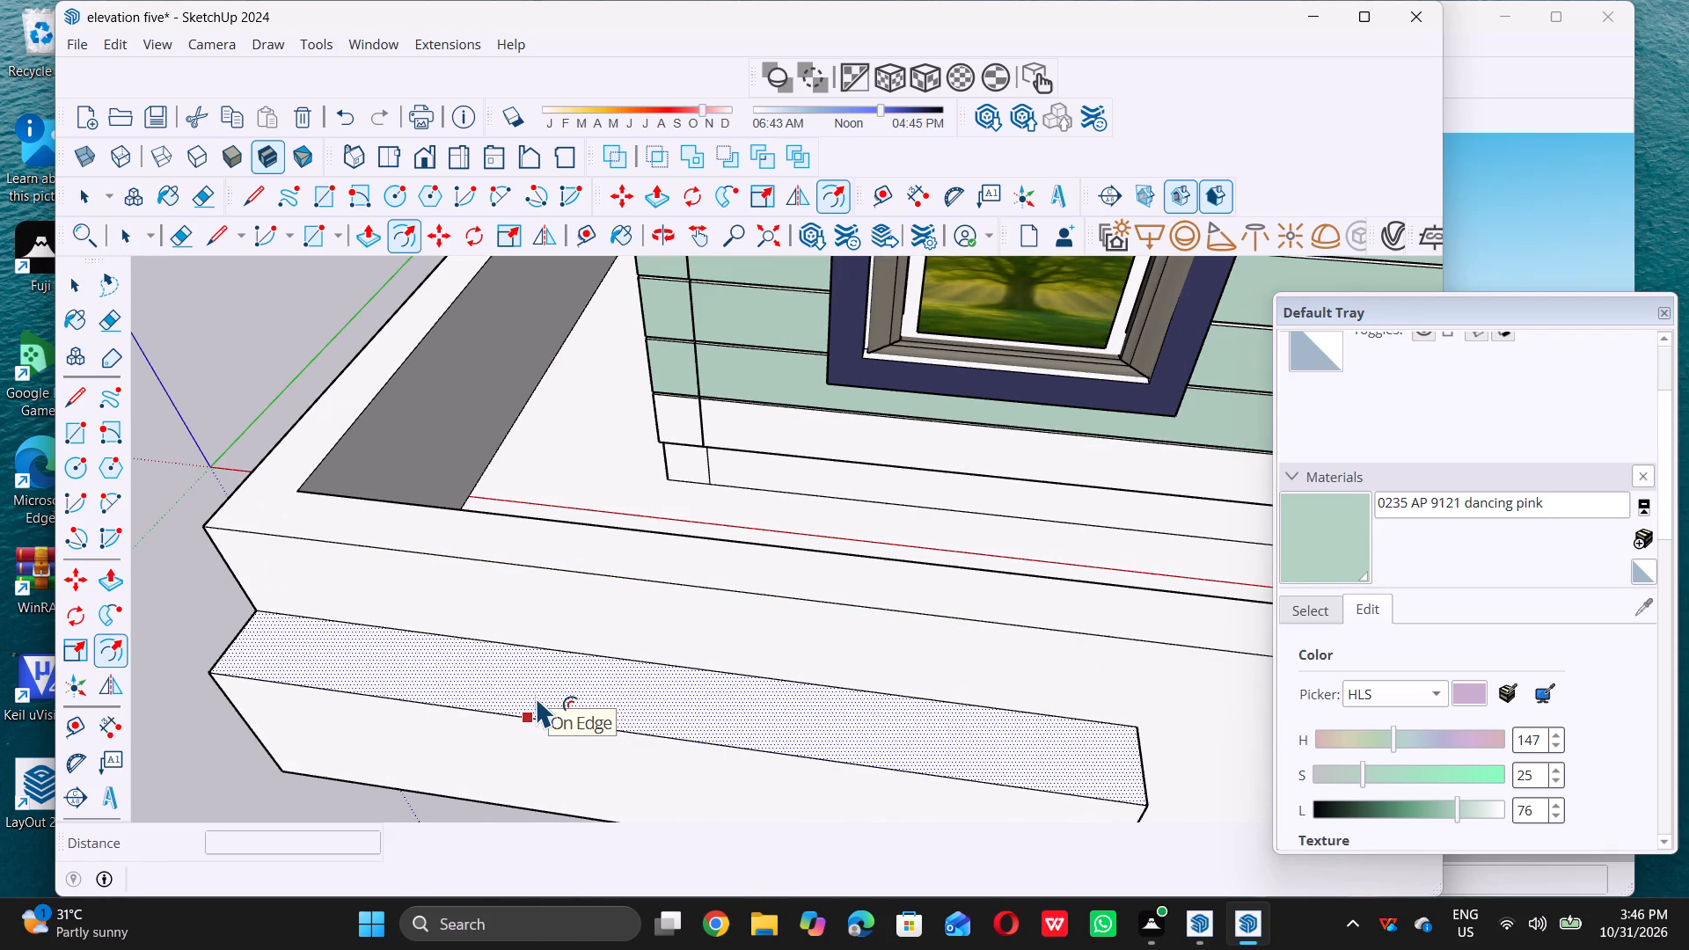
{"action": "left_click", "coordinate": [537, 697]}
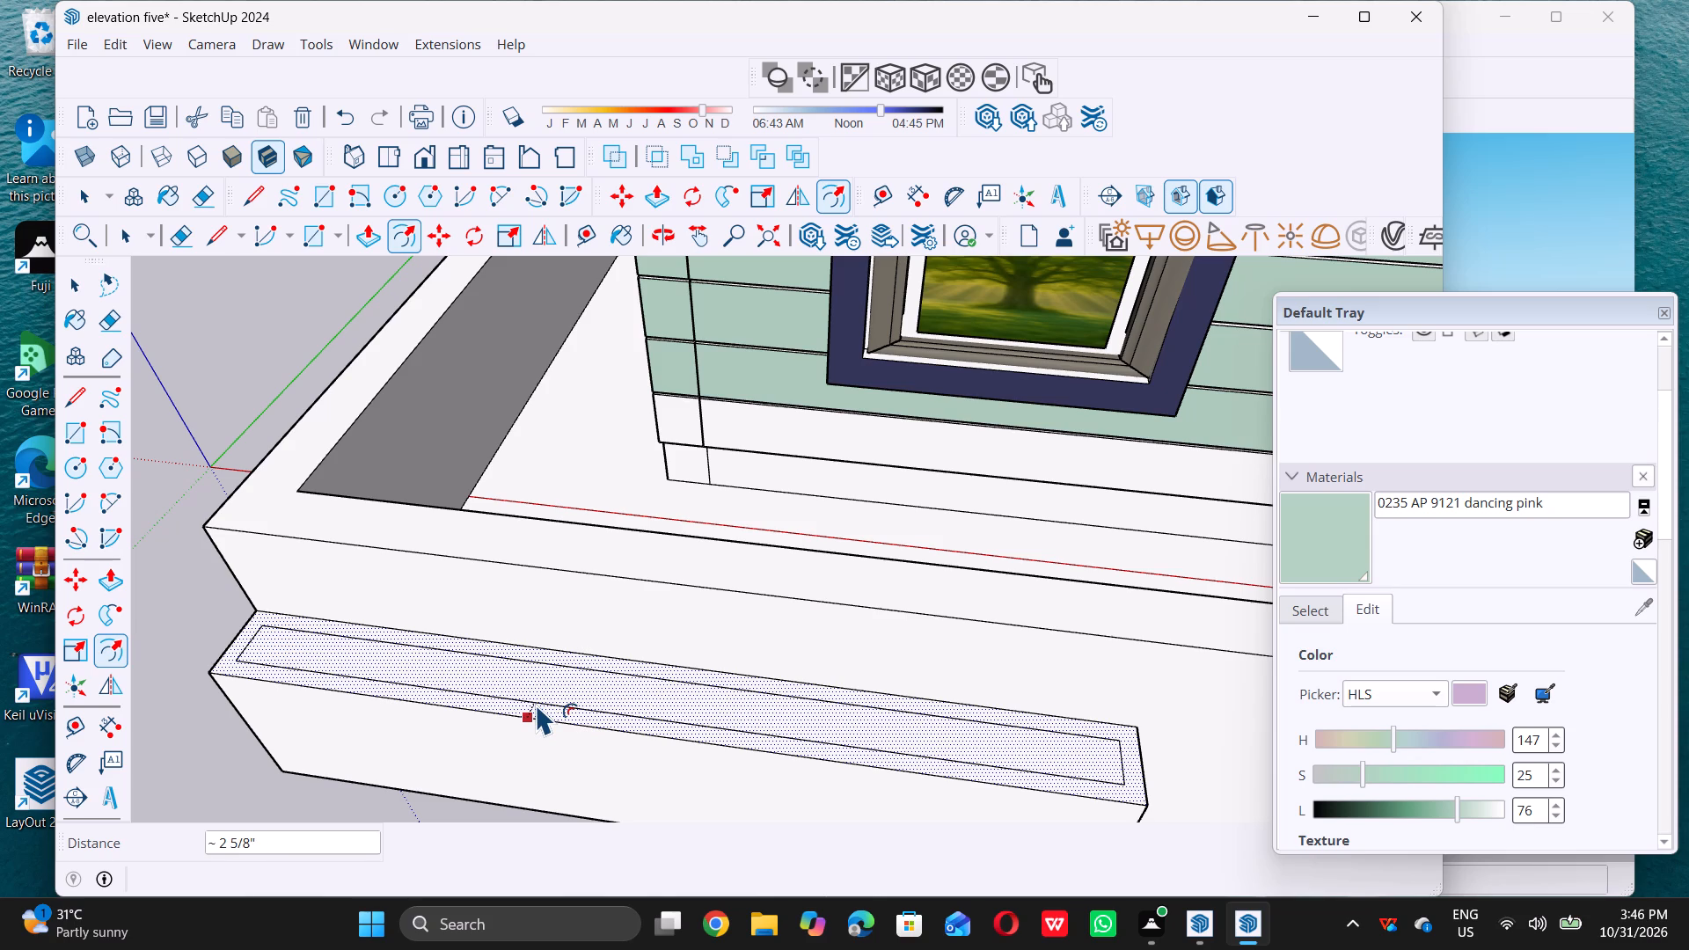
{"action": "key", "text": "2"}
{"action": "key", "text": "shift+quotedbl"}
{"action": "key", "text": "Return"}
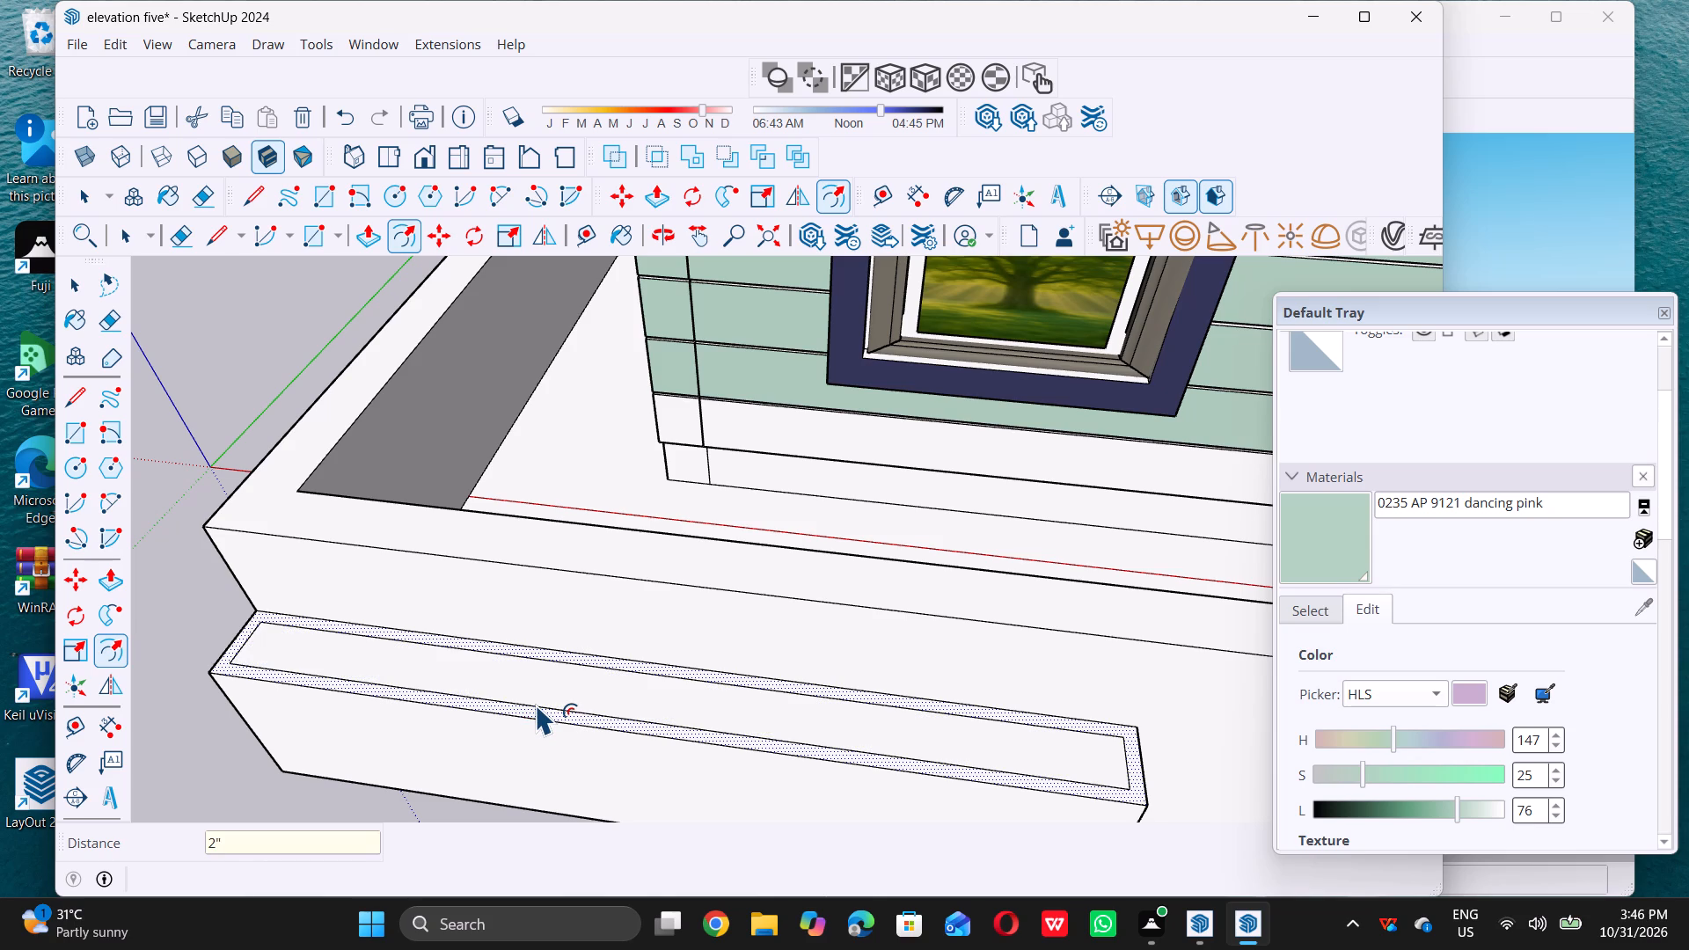
{"action": "key", "text": "space"}
{"action": "left_click", "coordinate": [171, 737]}
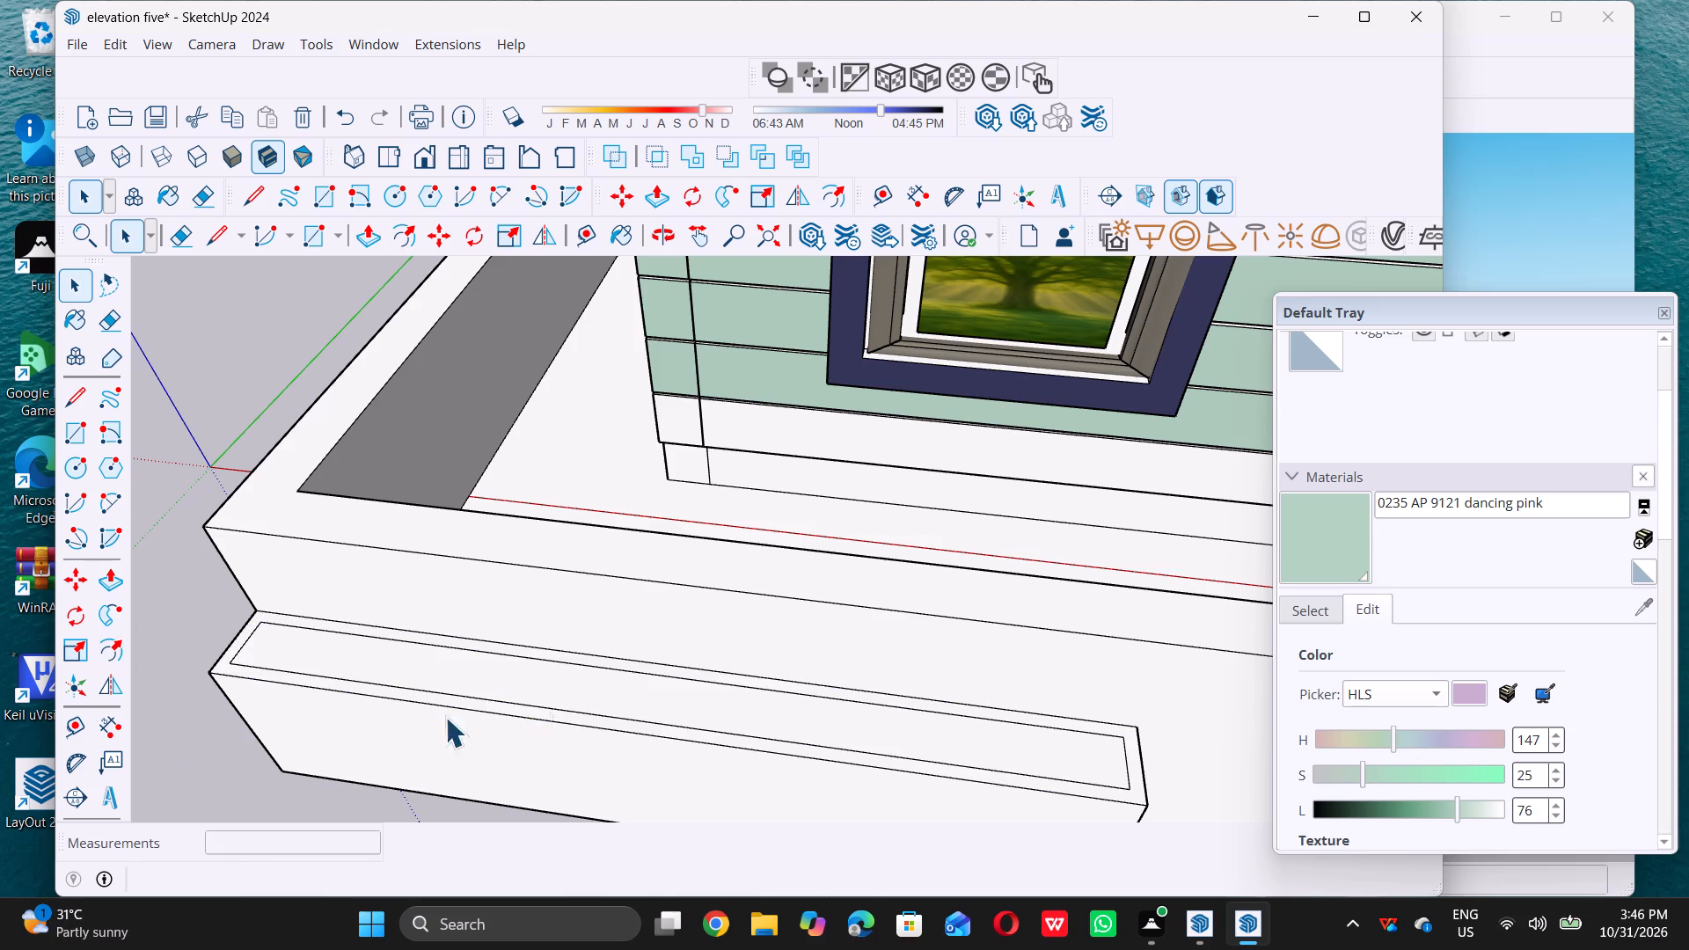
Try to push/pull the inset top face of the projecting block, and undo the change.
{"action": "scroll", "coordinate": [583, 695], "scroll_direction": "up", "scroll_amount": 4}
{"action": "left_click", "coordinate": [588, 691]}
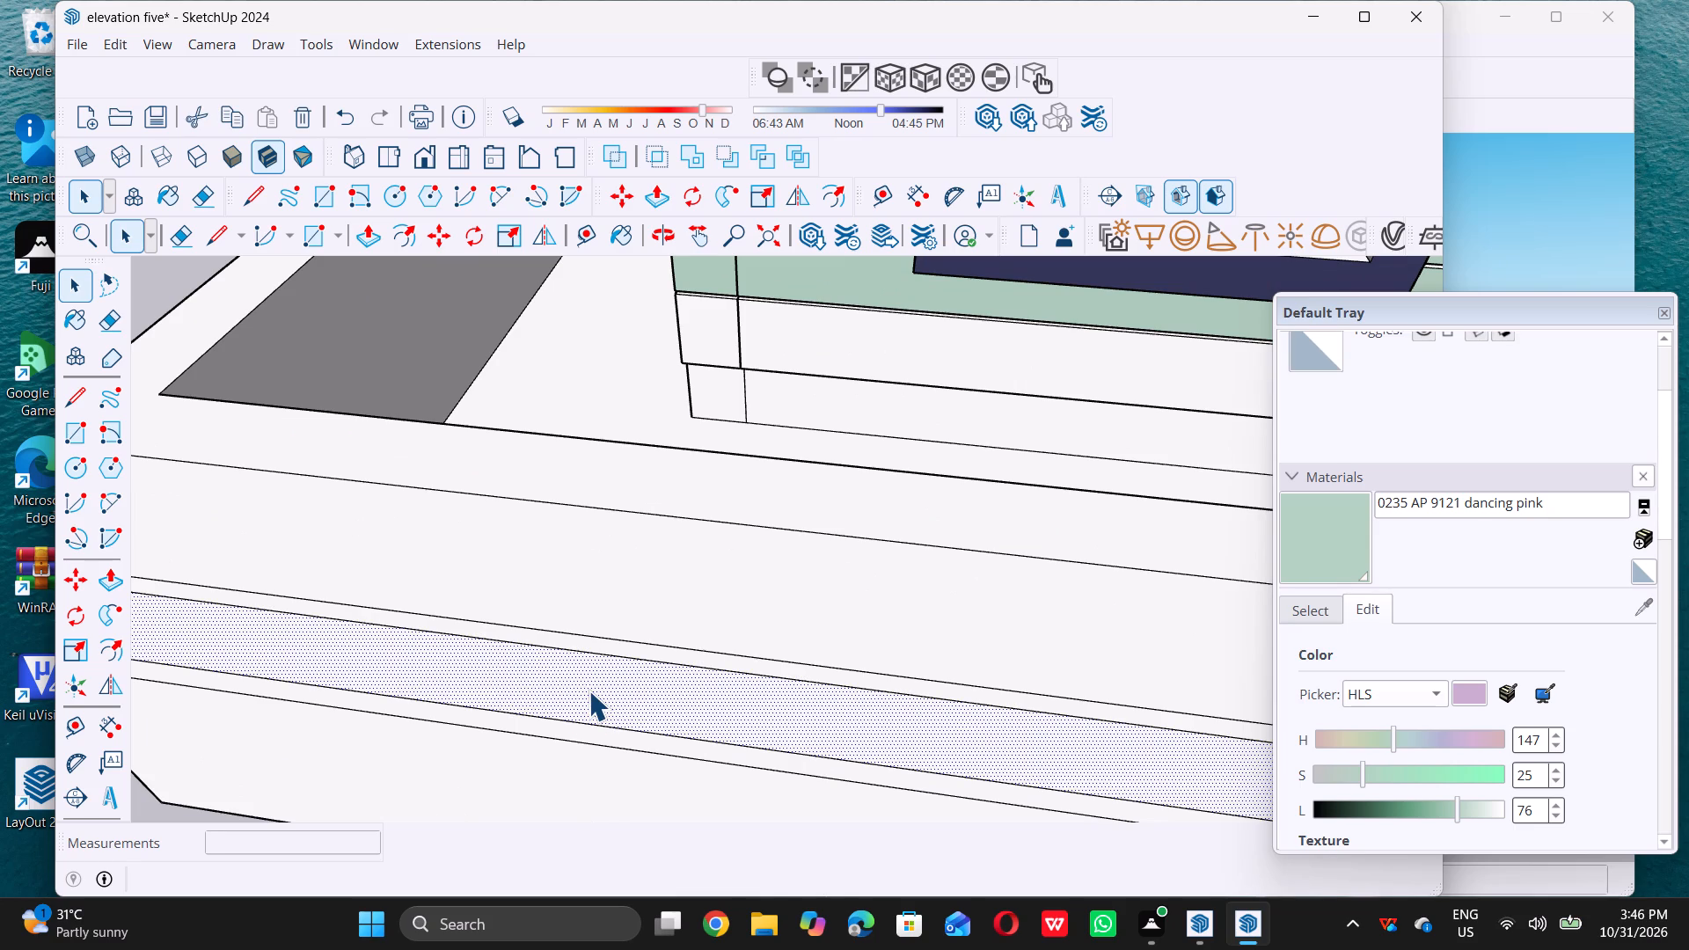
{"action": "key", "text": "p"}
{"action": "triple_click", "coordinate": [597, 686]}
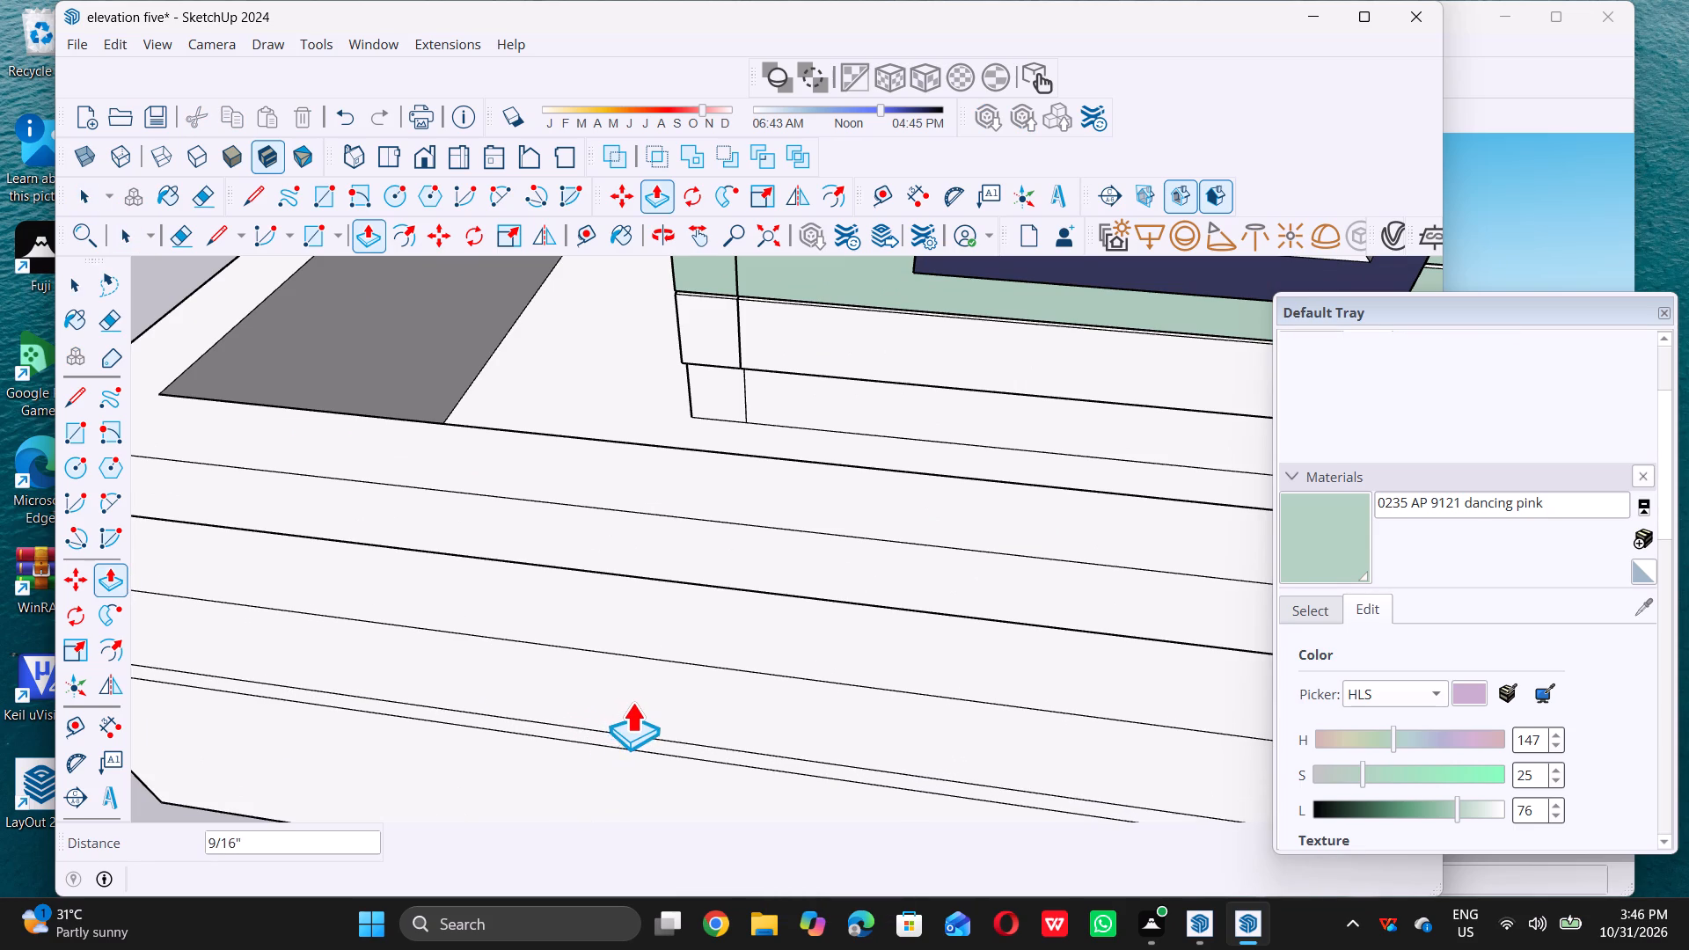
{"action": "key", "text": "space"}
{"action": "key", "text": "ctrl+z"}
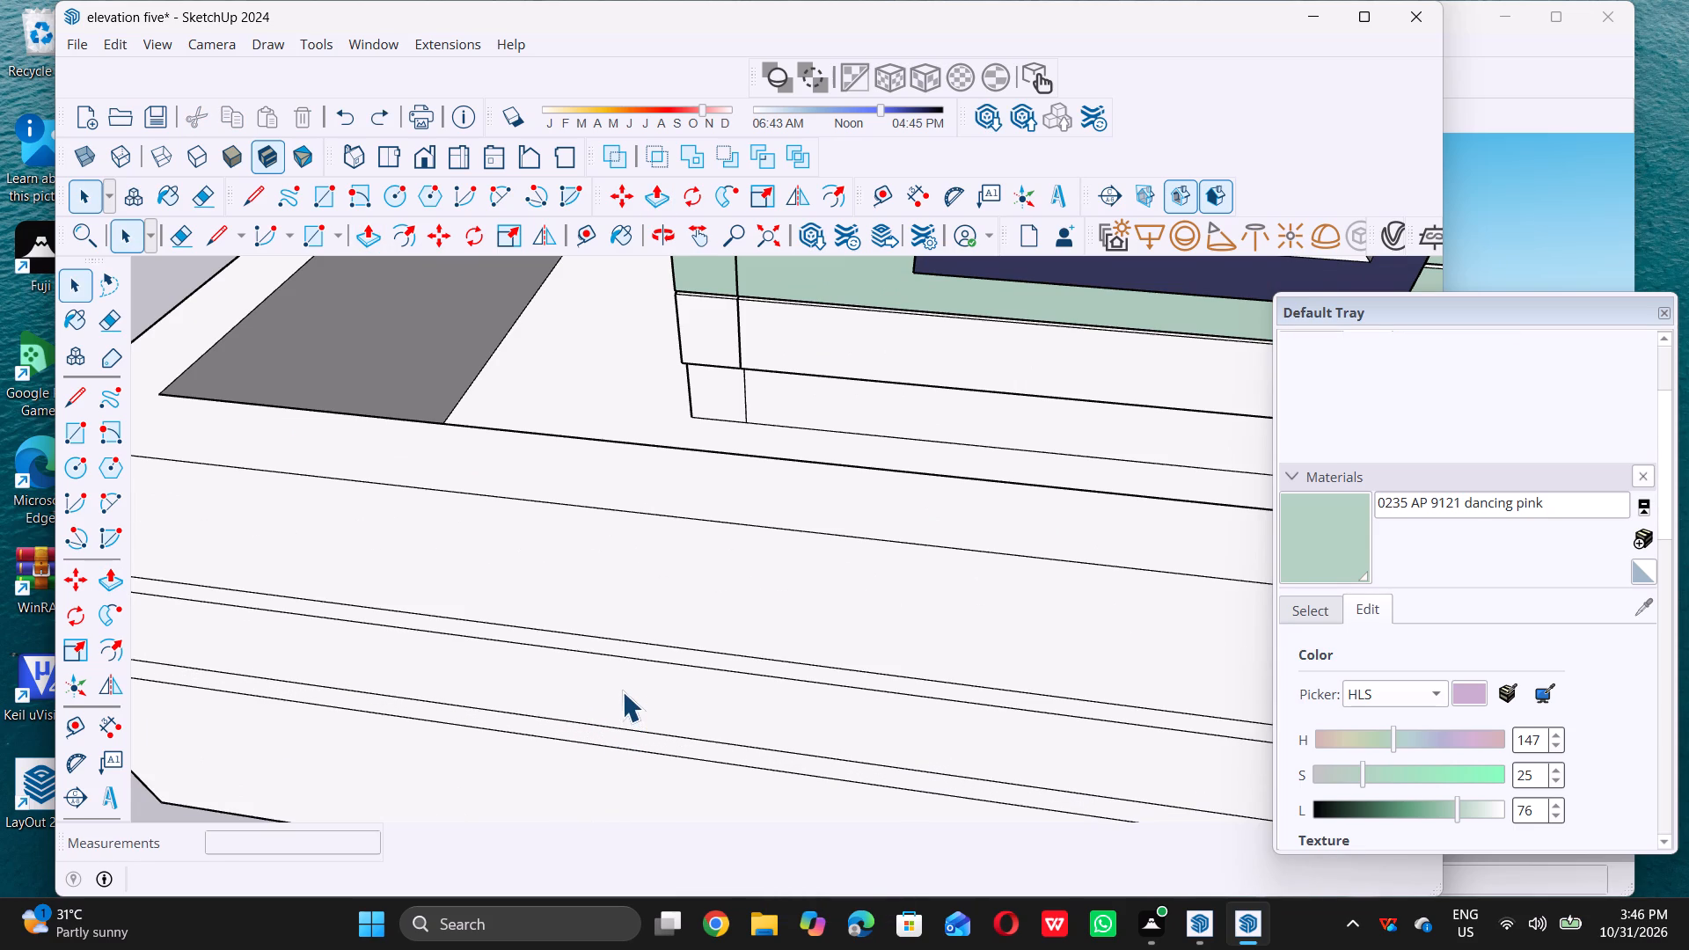
Push the inset top face of the projecting block down about 8" to form a planter-like trough.
{"action": "scroll", "coordinate": [625, 691], "scroll_direction": "down", "scroll_amount": 5}
{"action": "scroll", "coordinate": [627, 701], "scroll_direction": "up", "scroll_amount": 3}
{"action": "double_click", "coordinate": [627, 701]}
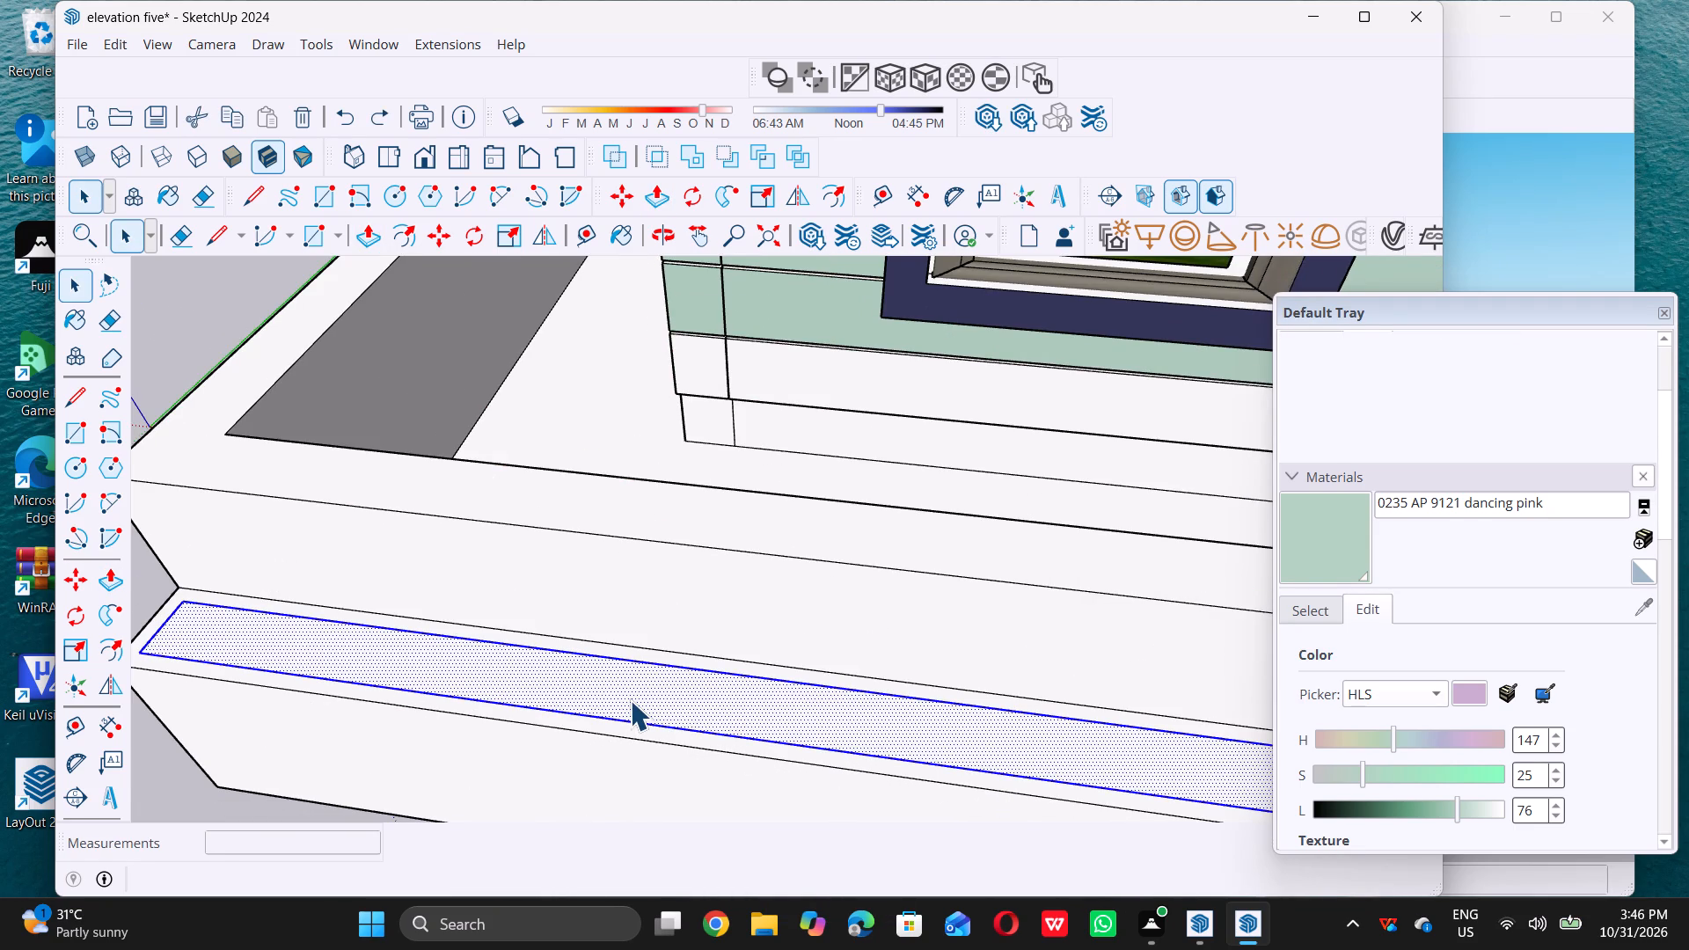
{"action": "key", "text": "p"}
{"action": "left_click", "coordinate": [635, 693]}
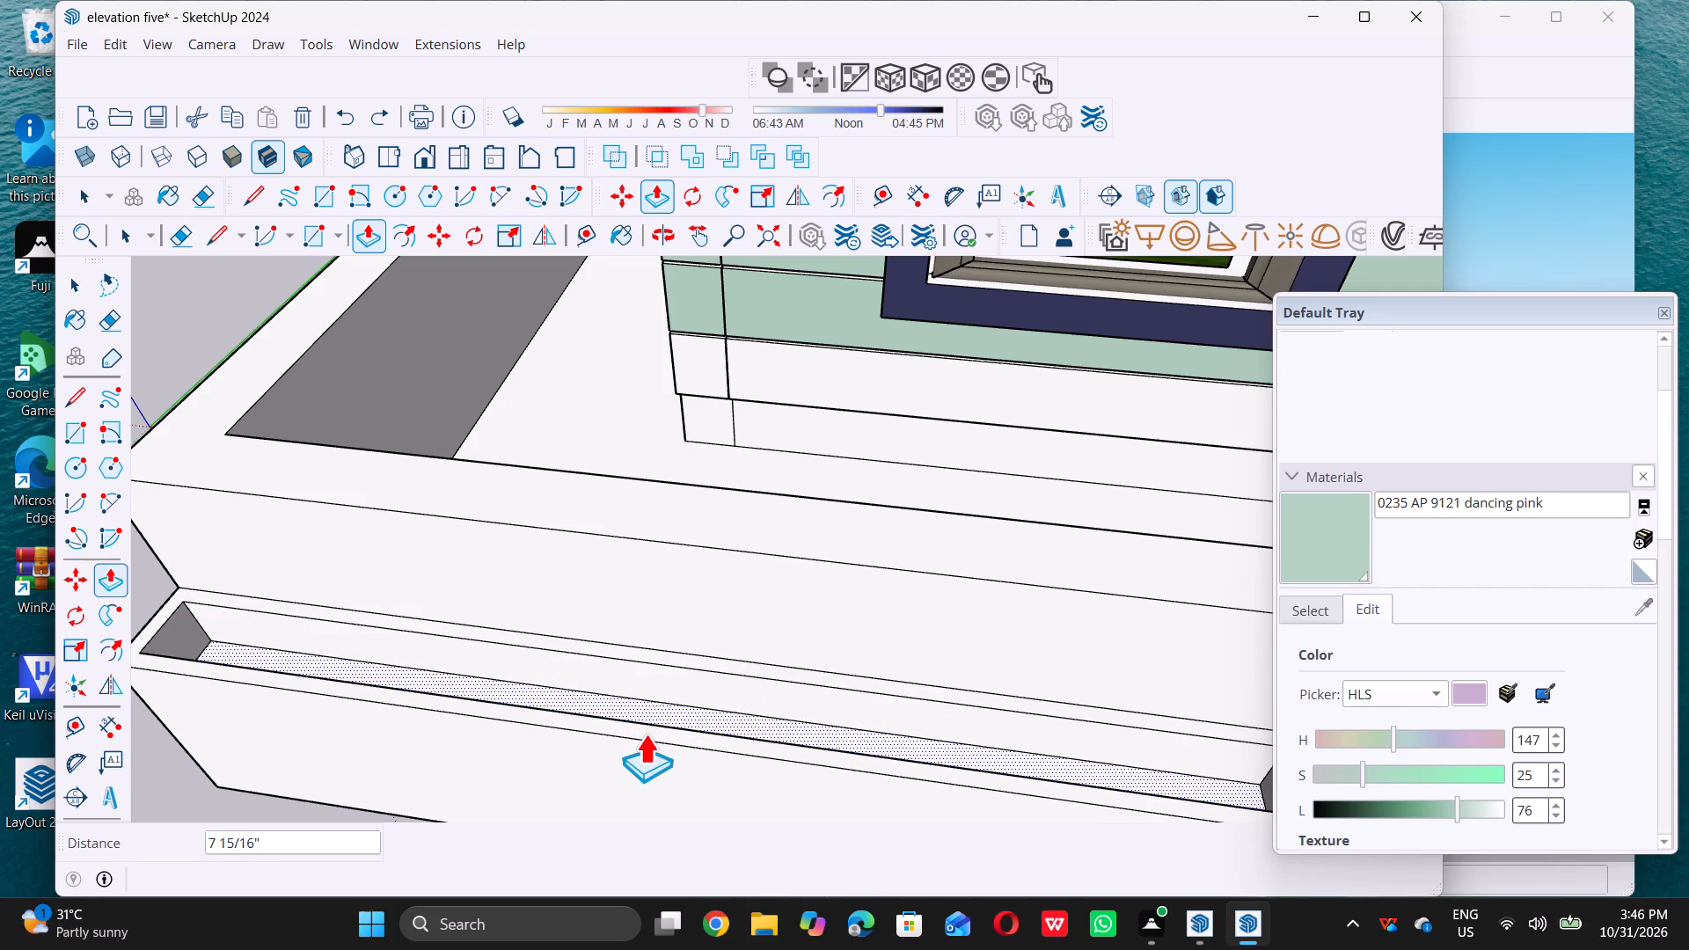
{"action": "left_click", "coordinate": [646, 736]}
{"action": "key", "text": "space"}
{"action": "scroll", "coordinate": [673, 724], "scroll_direction": "down", "scroll_amount": 4}
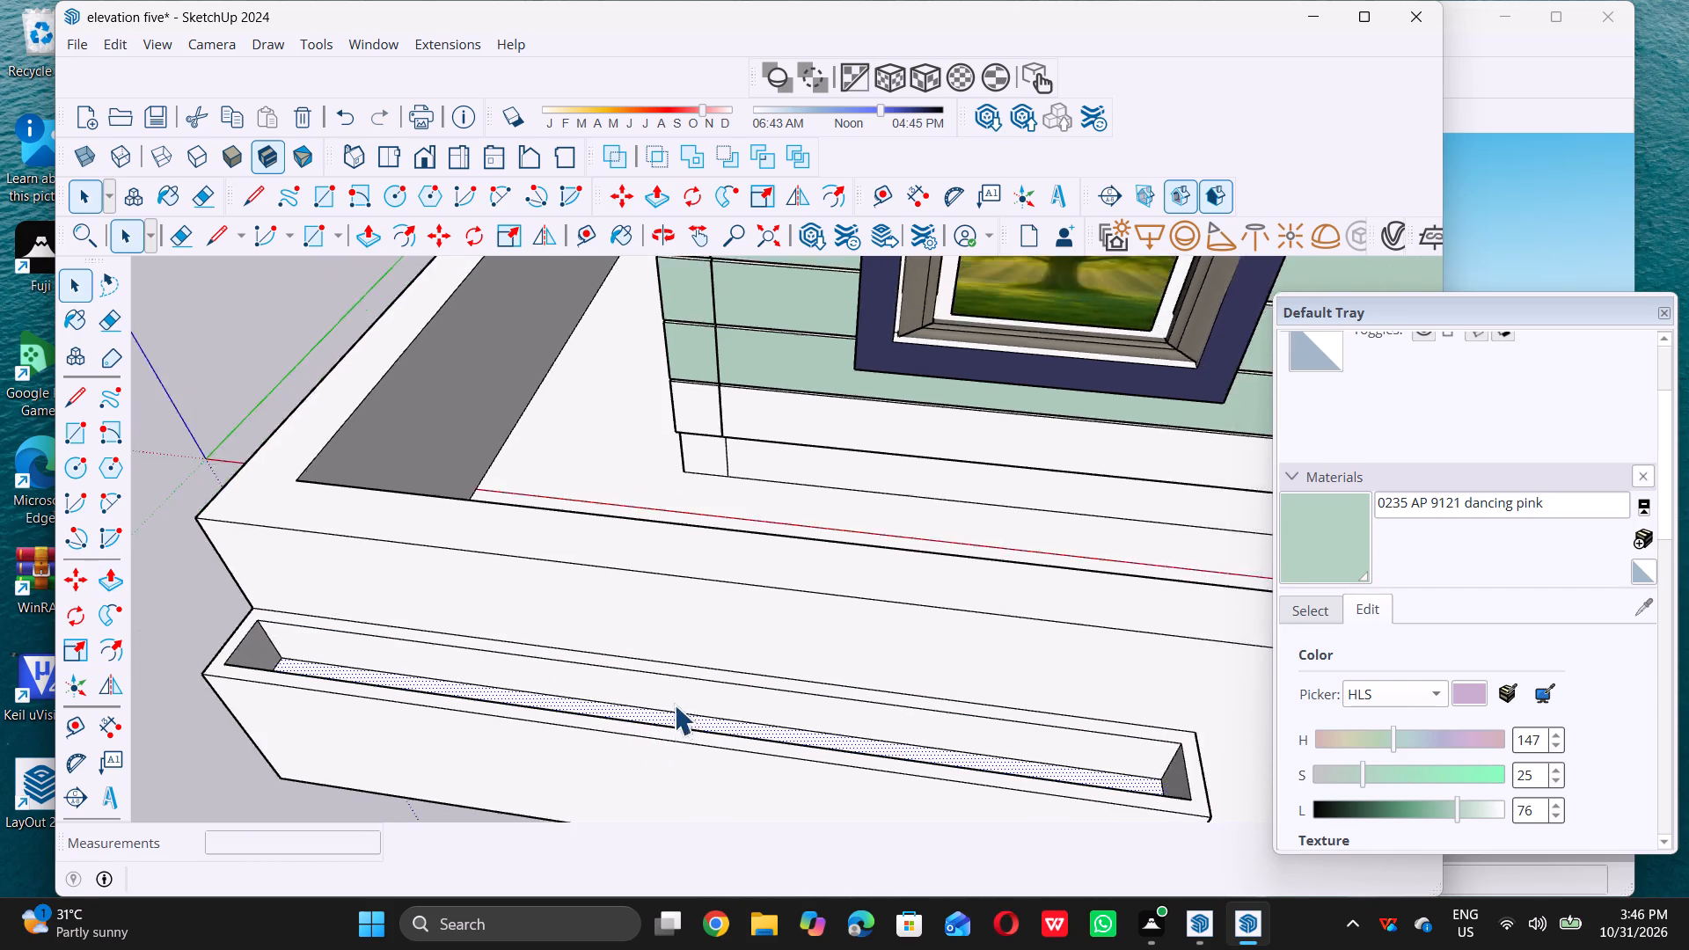
Examine the hollowed block against the compound wall and house front from several angles.
{"action": "scroll", "coordinate": [674, 705], "scroll_direction": "down", "scroll_amount": 5}
{"action": "middle_click_drag", "start_coordinate": [662, 710], "coordinate": [760, 628]}
{"action": "middle_click_drag", "start_coordinate": [762, 626], "coordinate": [772, 617]}
{"action": "scroll", "coordinate": [783, 610], "scroll_direction": "up", "scroll_amount": 1}
{"action": "scroll", "coordinate": [720, 527], "scroll_direction": "down", "scroll_amount": 6}
{"action": "middle_click_drag", "start_coordinate": [771, 633], "coordinate": [770, 626]}
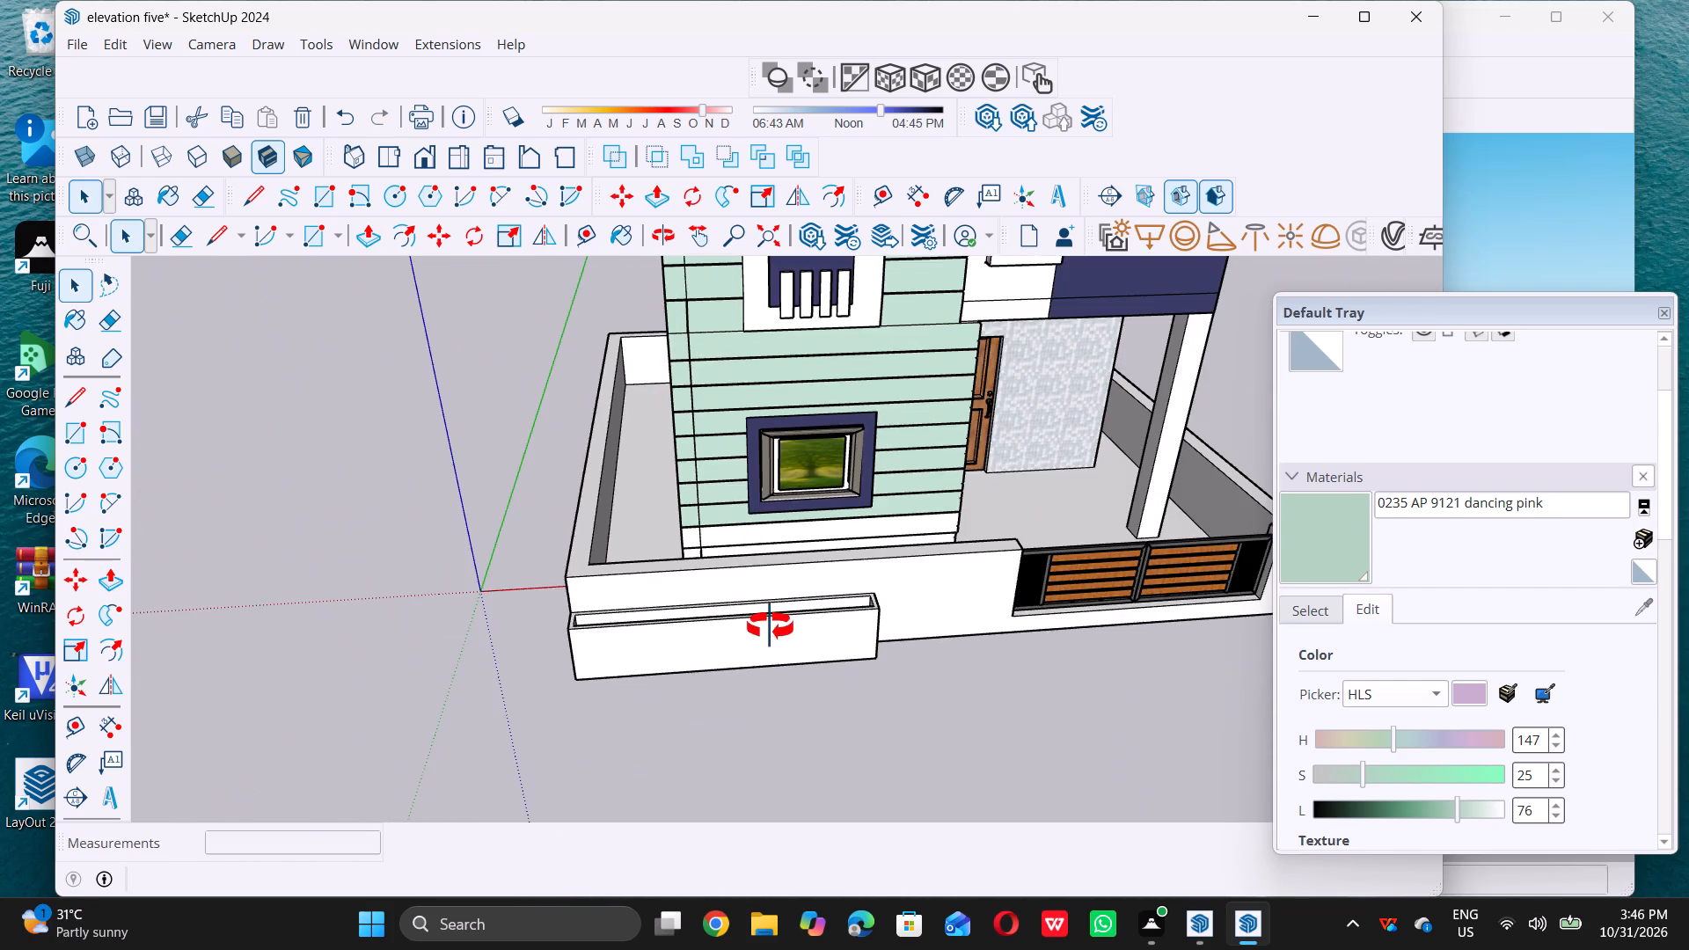
{"action": "middle_click_drag", "start_coordinate": [770, 626], "coordinate": [728, 515]}
{"action": "scroll", "coordinate": [719, 589], "scroll_direction": "up", "scroll_amount": 5}
{"action": "scroll", "coordinate": [735, 586], "scroll_direction": "down", "scroll_amount": 6}
{"action": "middle_click_drag", "start_coordinate": [739, 620], "coordinate": [746, 565]}
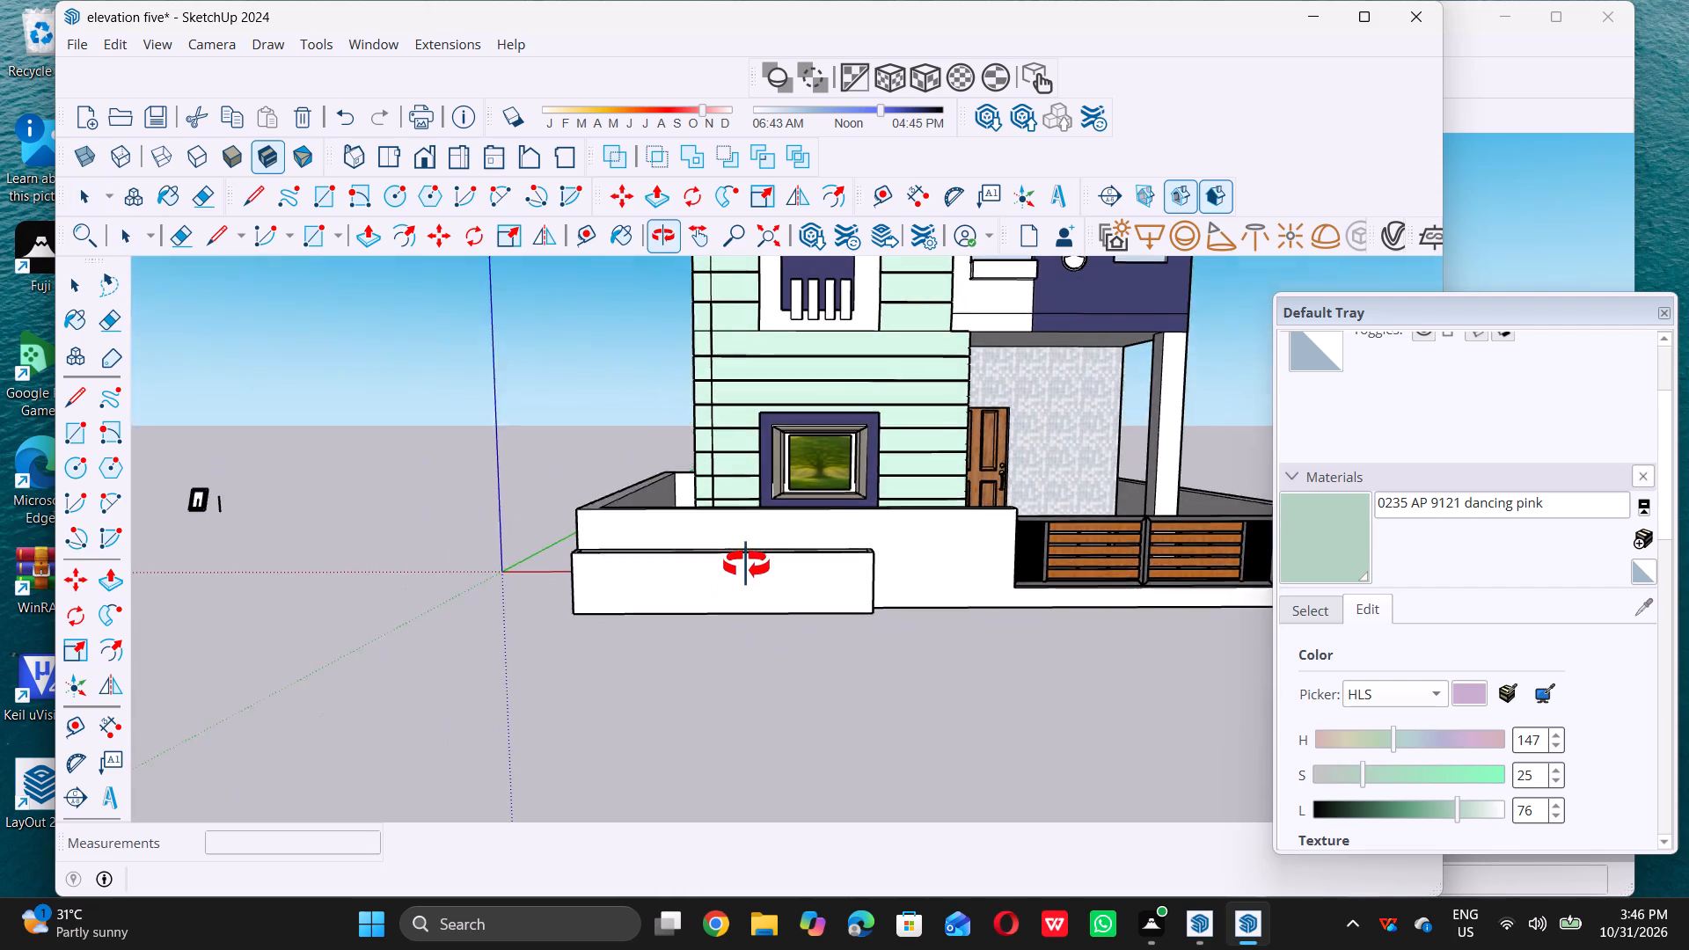
{"action": "middle_click_drag", "start_coordinate": [746, 565], "coordinate": [743, 565]}
{"action": "middle_click", "coordinate": [741, 565]}
Copy the outer vertical edge of the block's front face to its opposite end as a /7 array, dividing the face into seven equal panels.
{"action": "scroll", "coordinate": [587, 576], "scroll_direction": "up", "scroll_amount": 14}
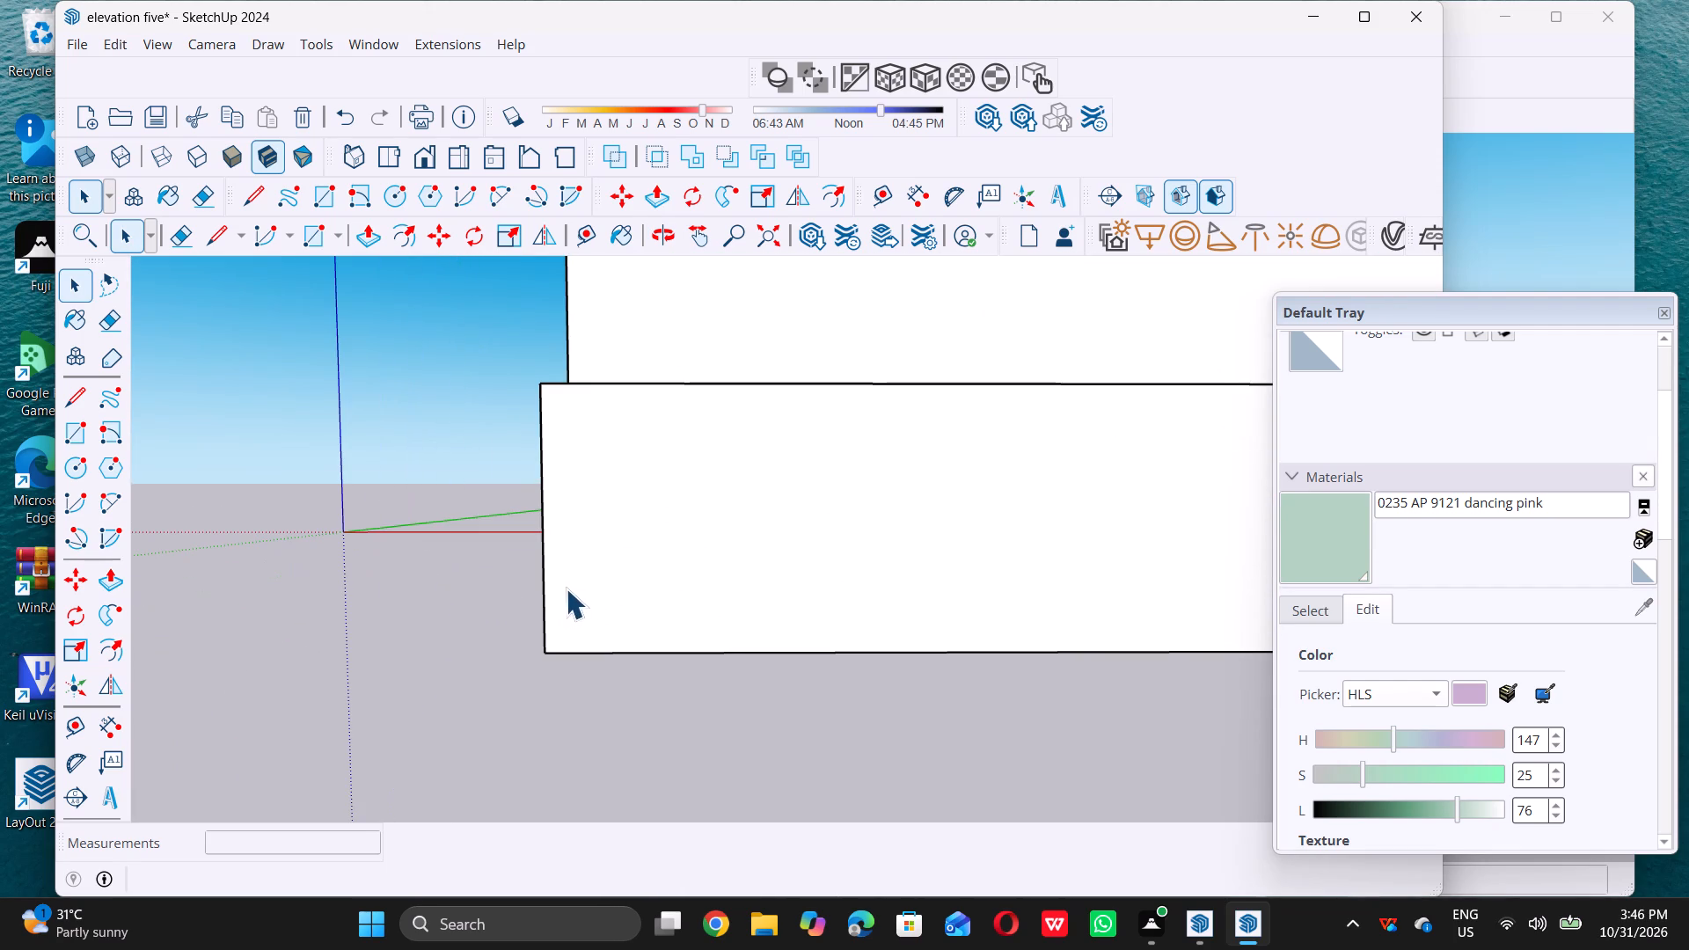
{"action": "left_click", "coordinate": [545, 578]}
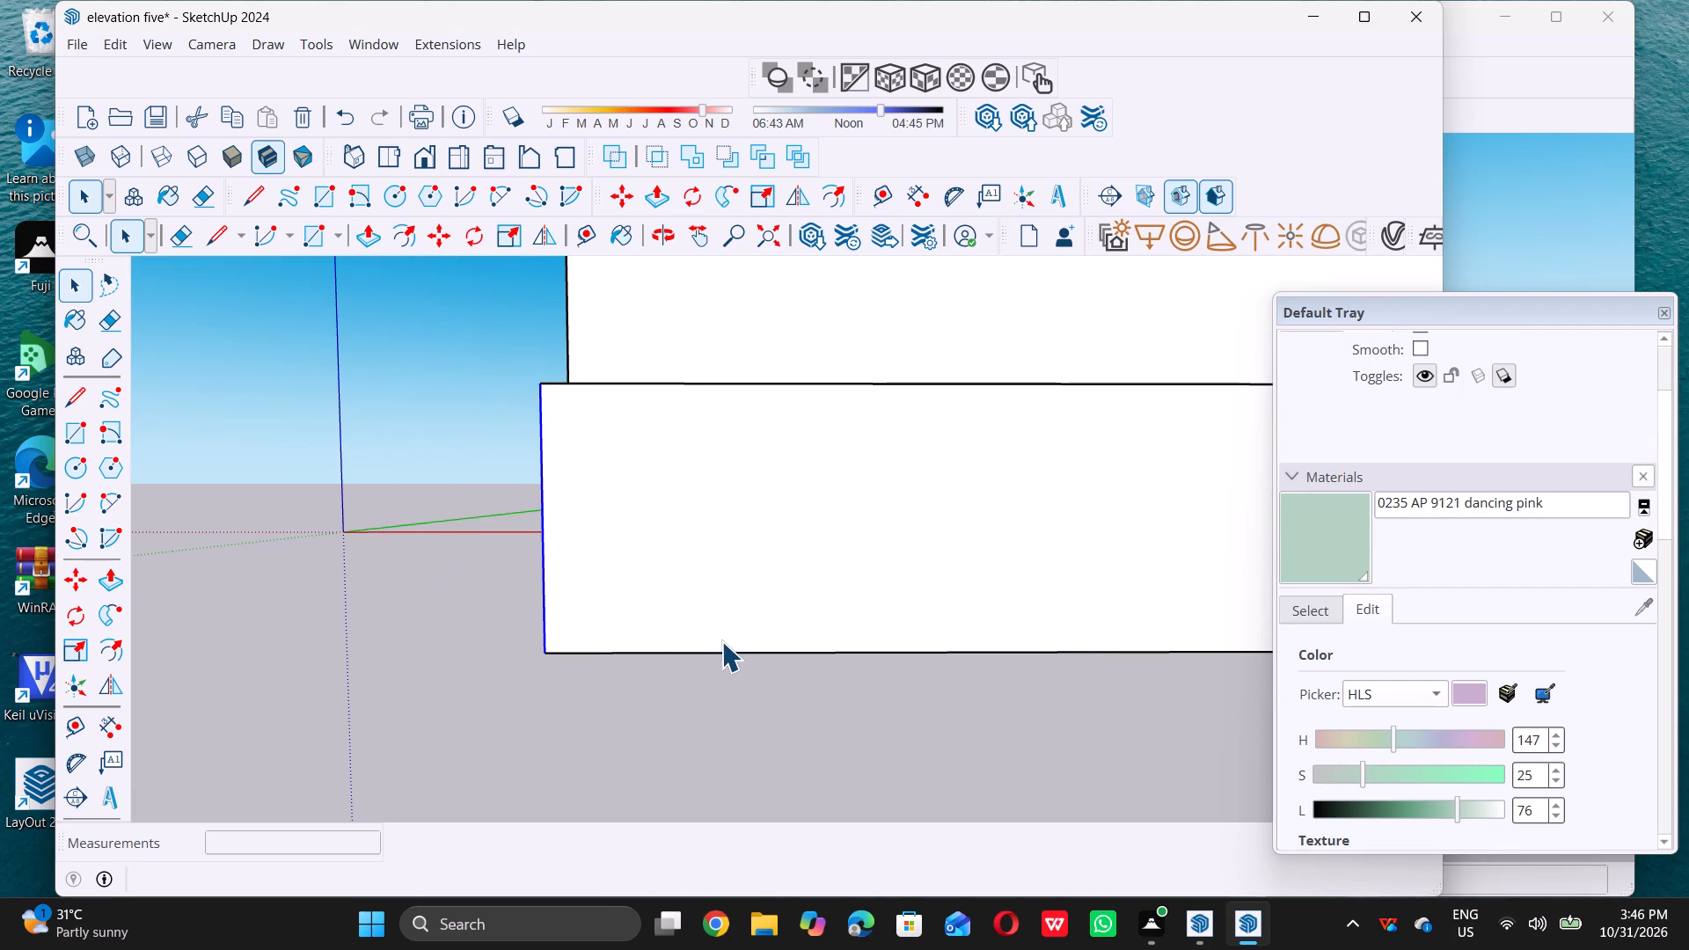
{"action": "key", "text": "m"}
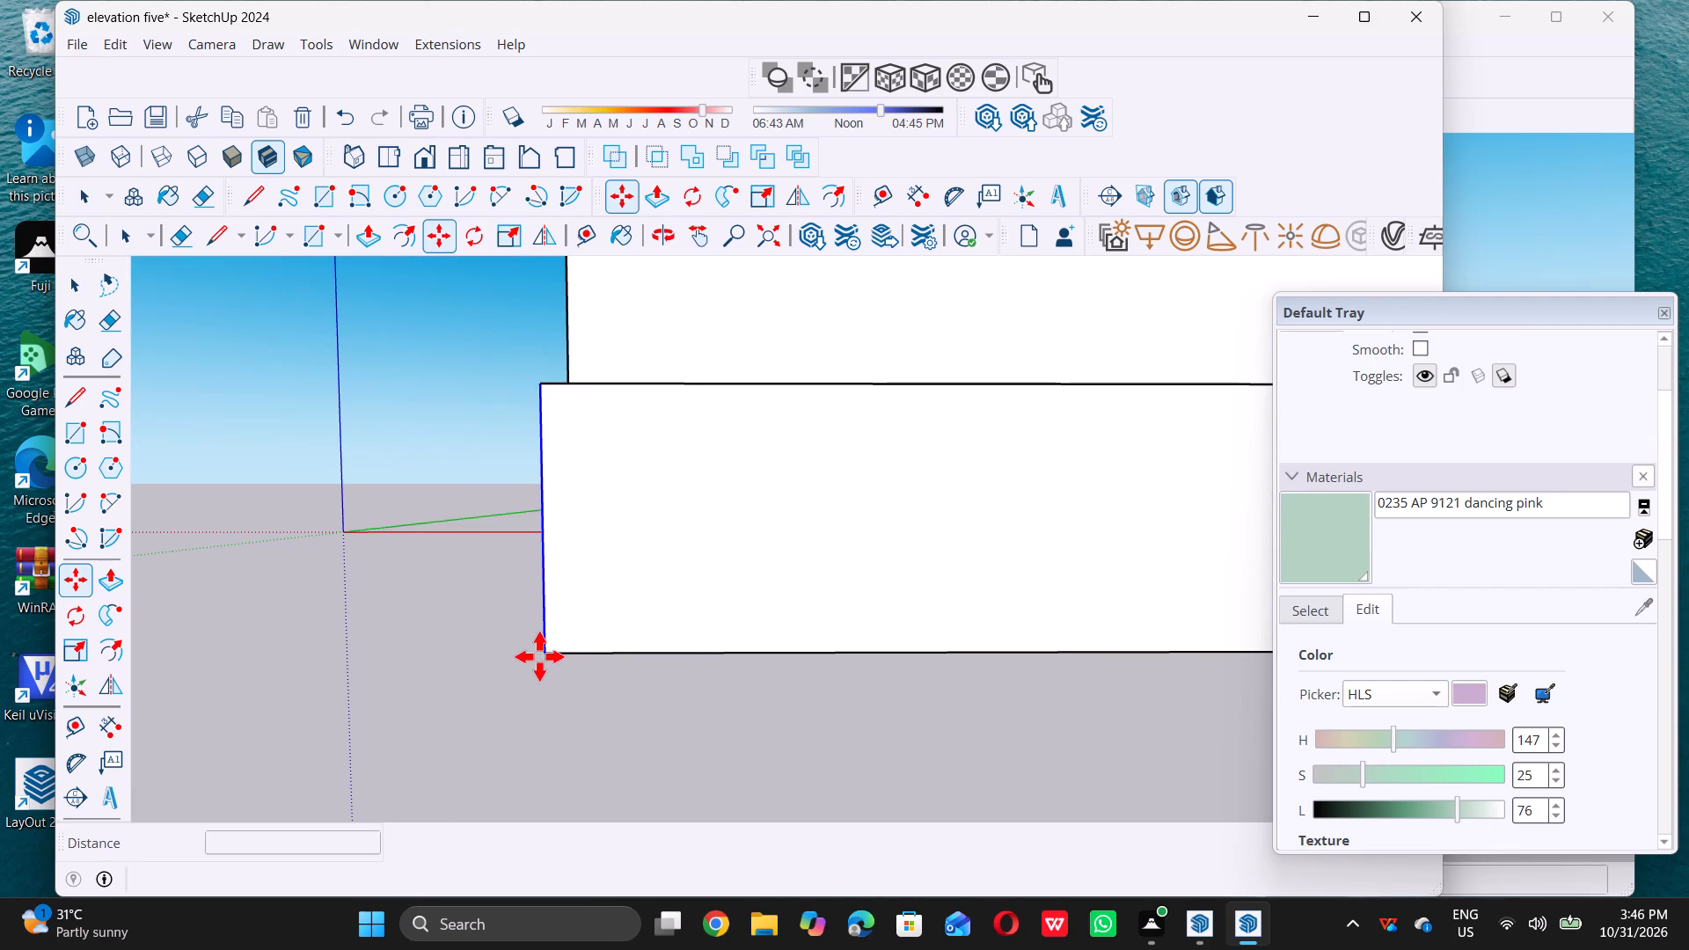
{"action": "left_click", "coordinate": [543, 648]}
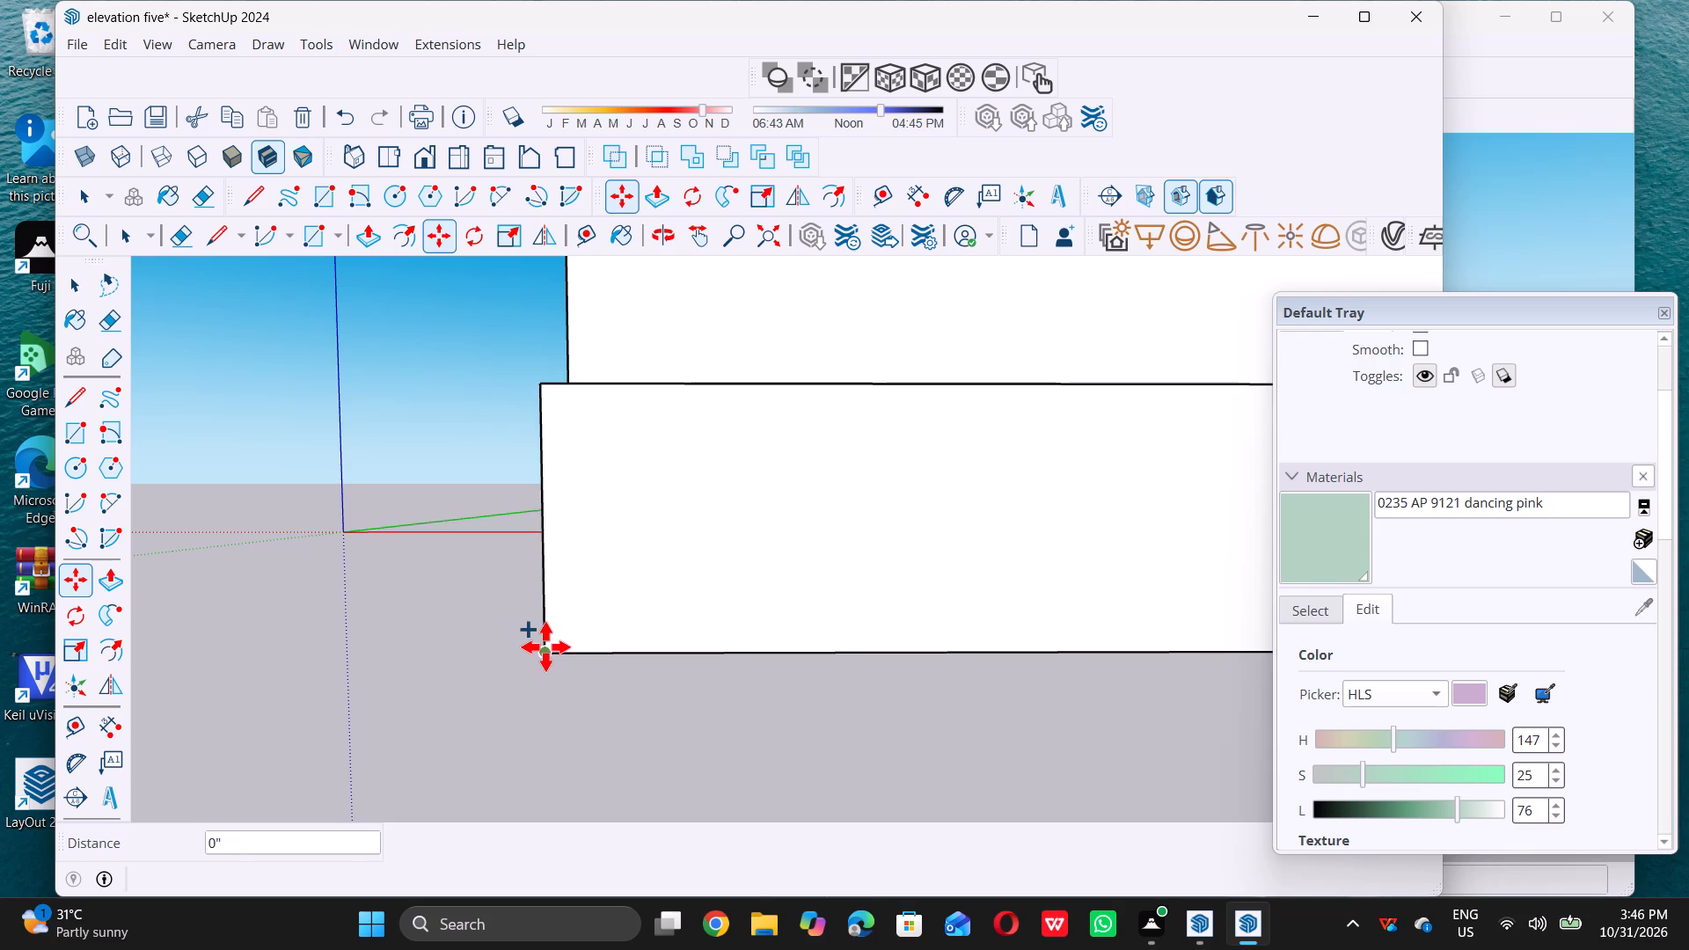
{"action": "scroll", "coordinate": [545, 647], "scroll_direction": "down", "scroll_amount": 10}
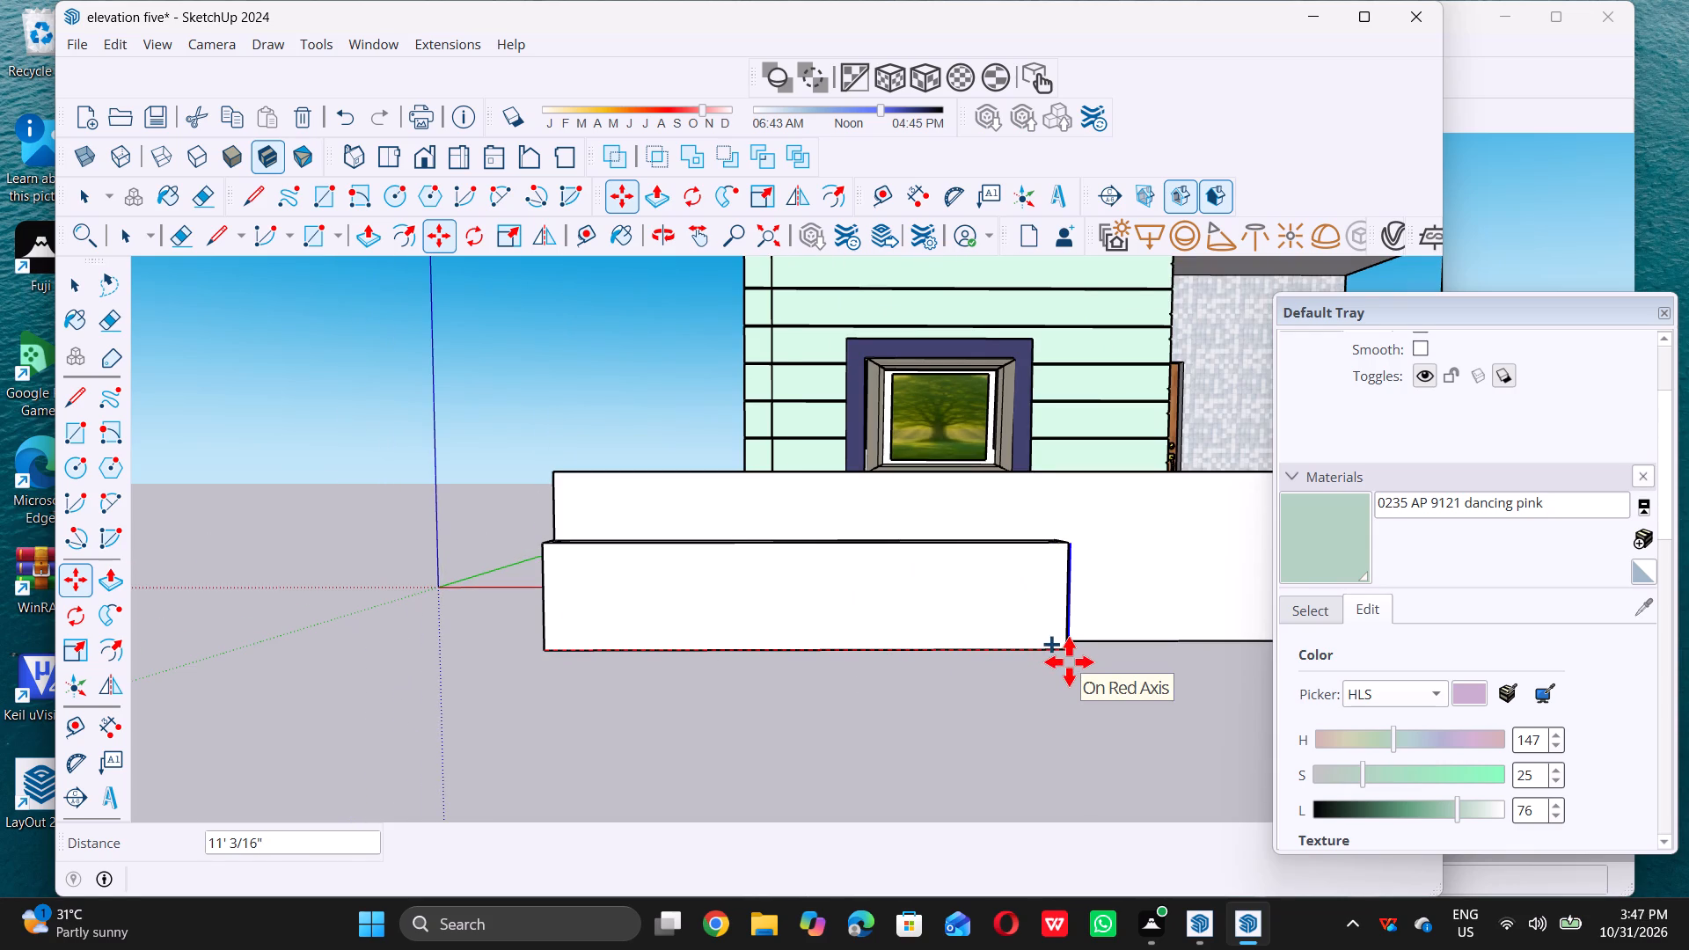
{"action": "key", "text": "slash"}
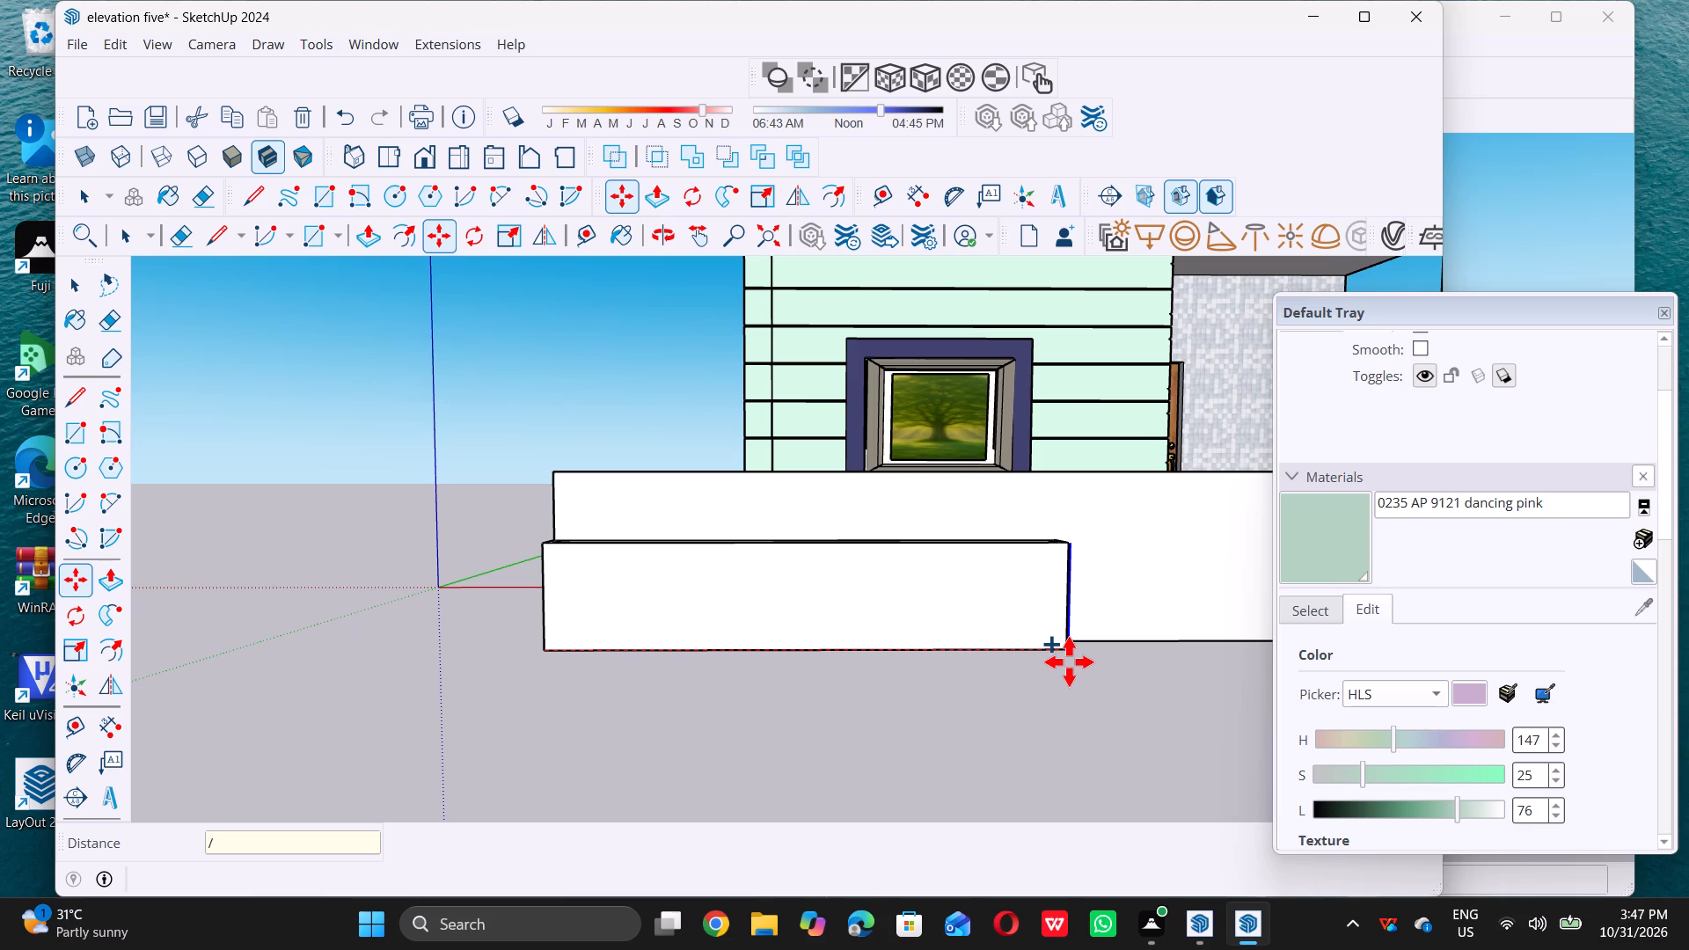
{"action": "key", "text": "7"}
{"action": "key", "text": "Return"}
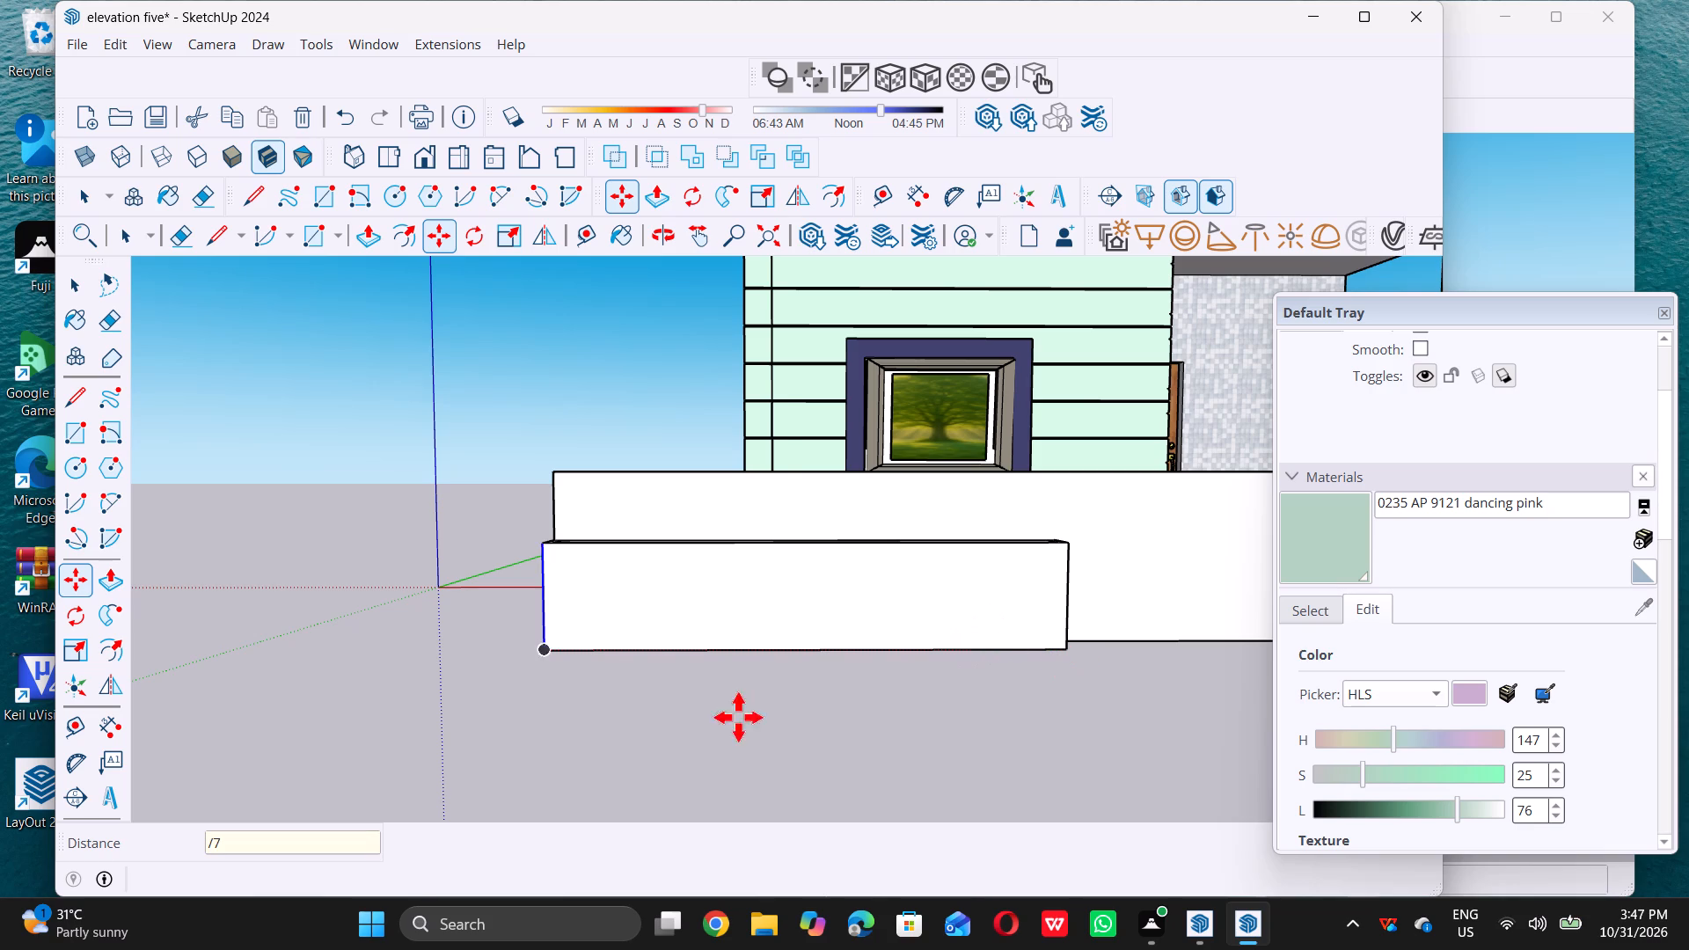
{"action": "left_click", "coordinate": [542, 647]}
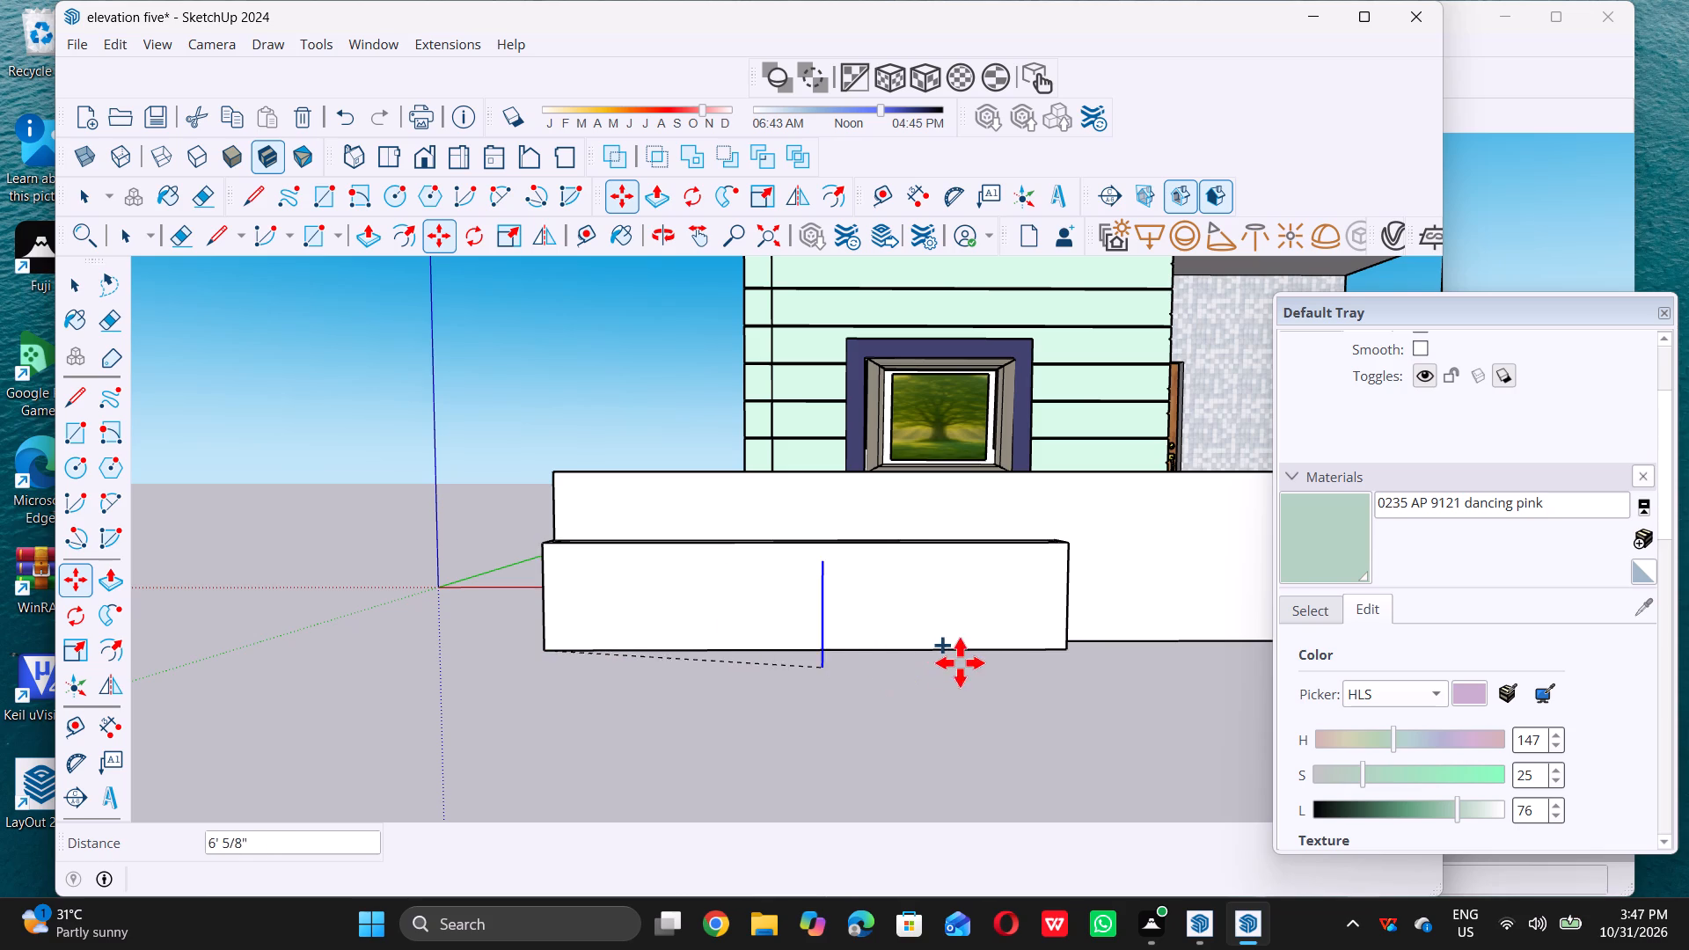
{"action": "left_click", "coordinate": [1072, 650]}
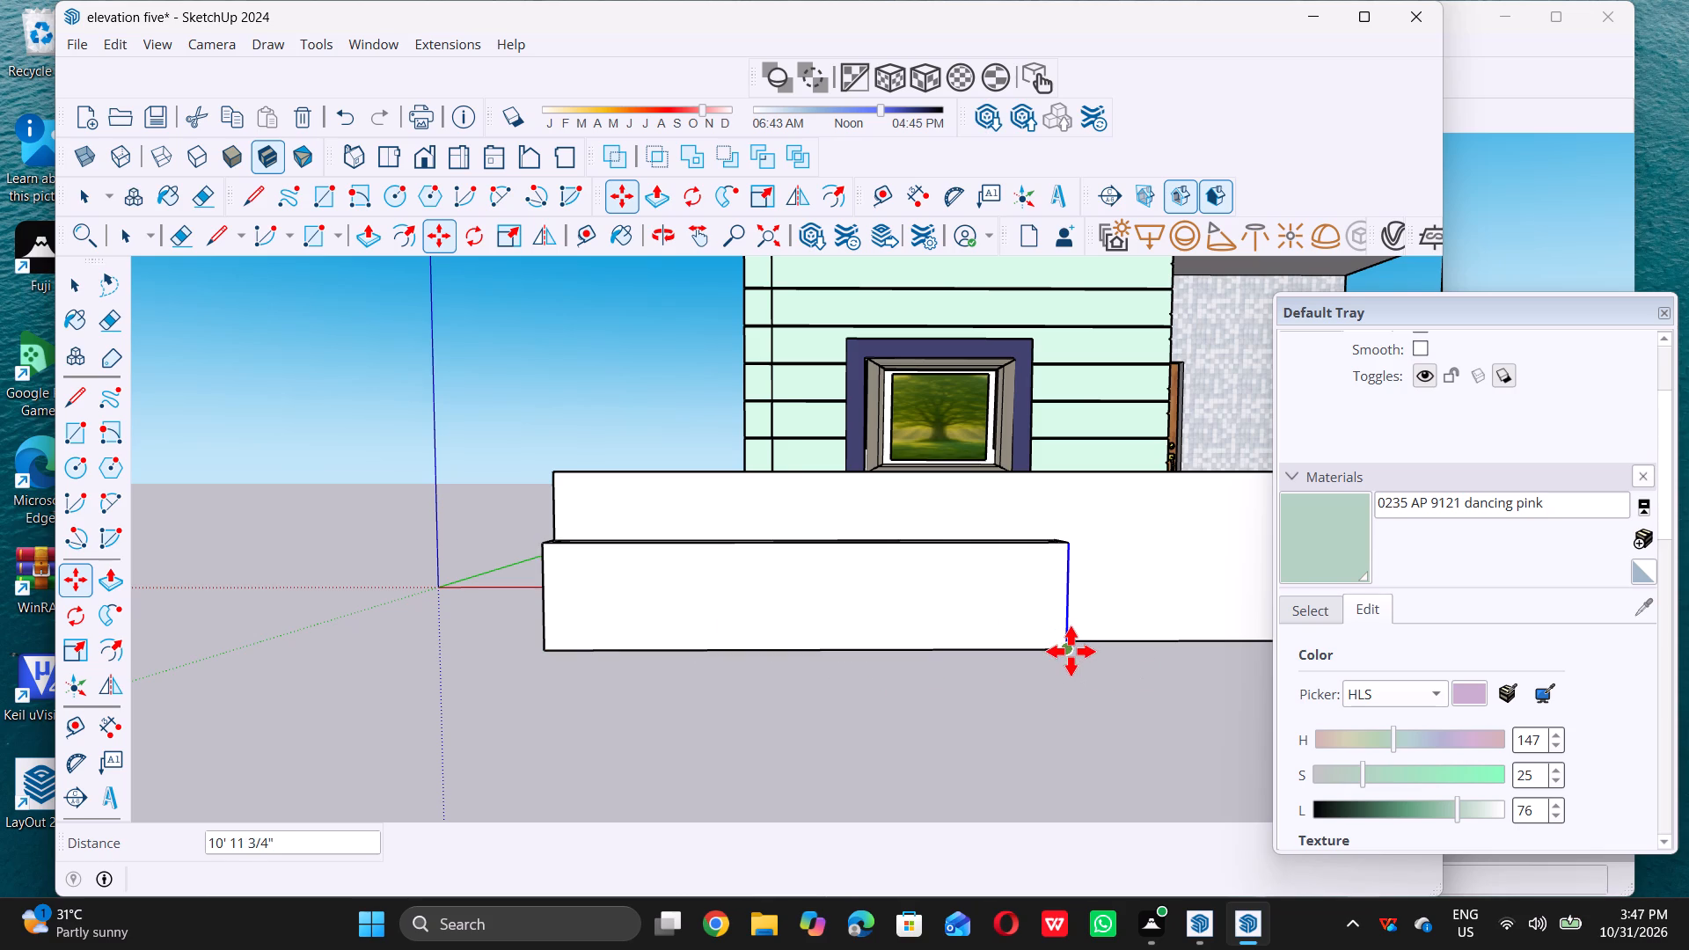
{"action": "key", "text": "slash"}
{"action": "key", "text": "7"}
{"action": "key", "text": "Return"}
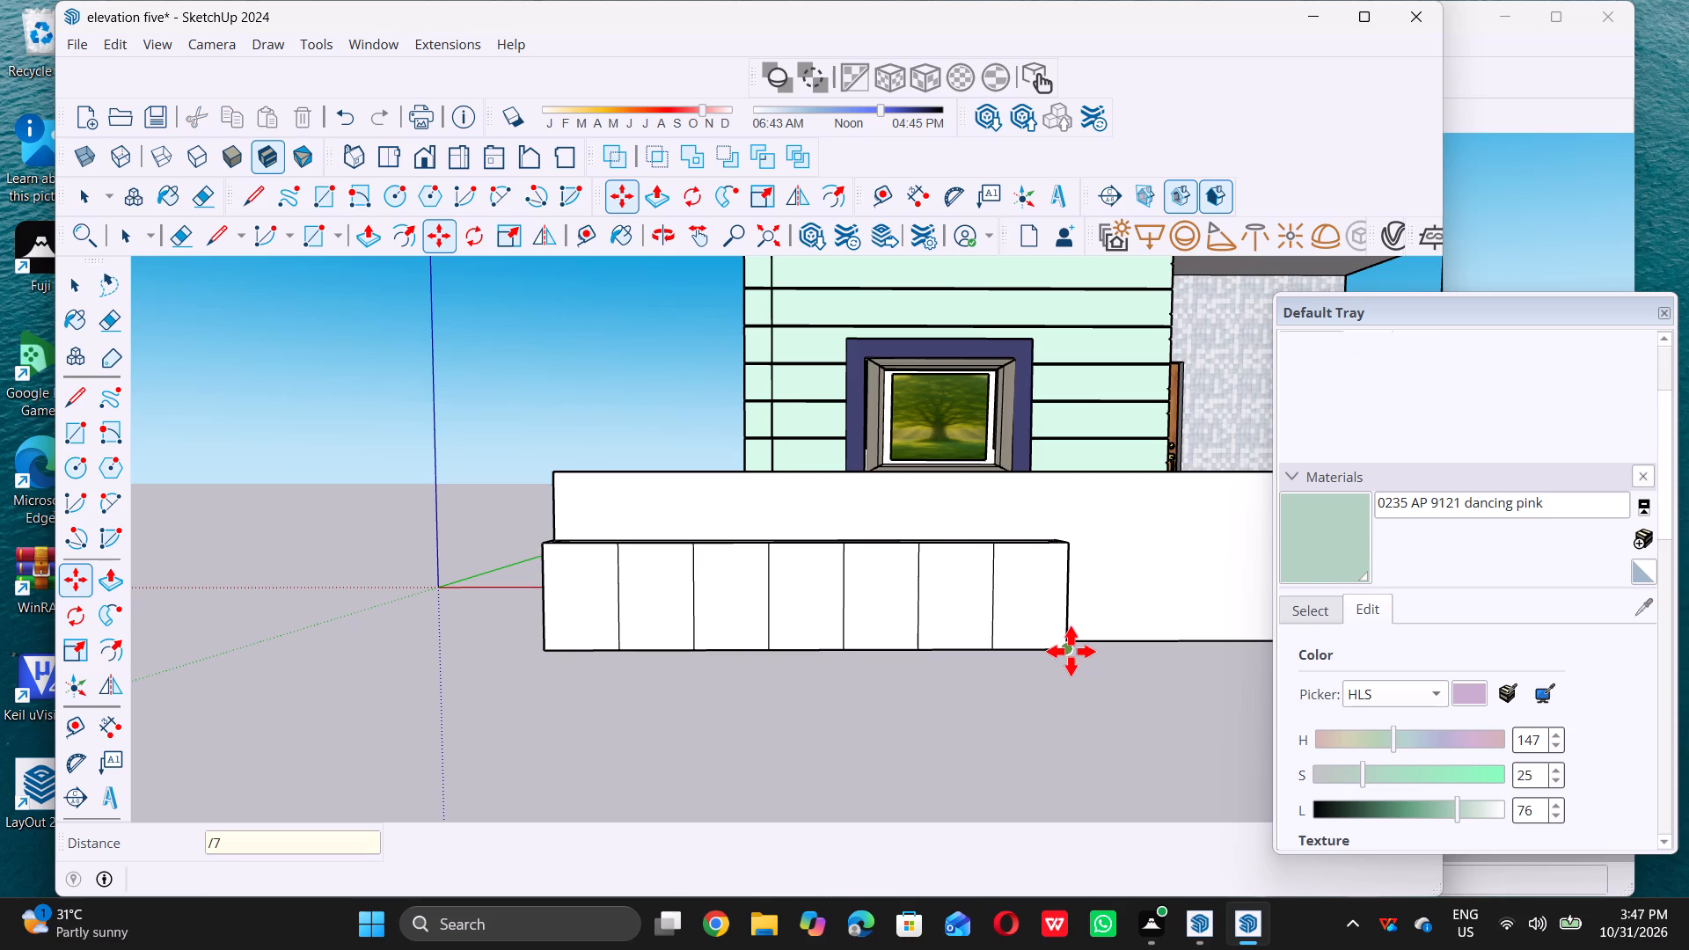
Undo the seven-panel array on the projecting block's front face.
{"action": "key", "text": "ctrl+z"}
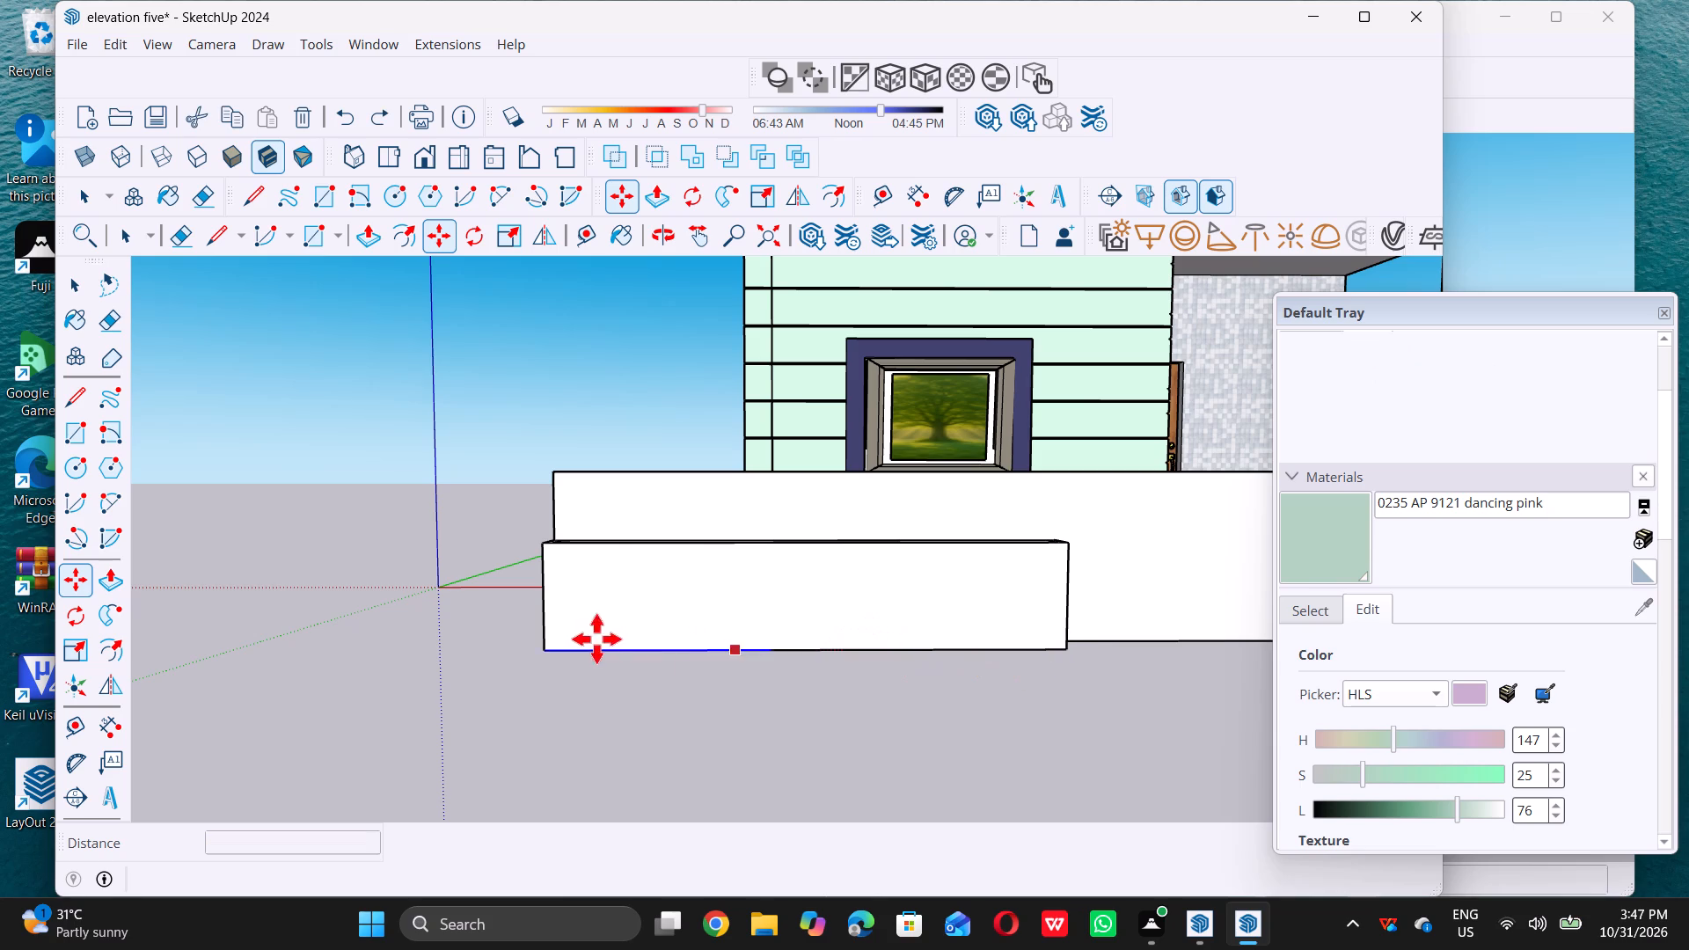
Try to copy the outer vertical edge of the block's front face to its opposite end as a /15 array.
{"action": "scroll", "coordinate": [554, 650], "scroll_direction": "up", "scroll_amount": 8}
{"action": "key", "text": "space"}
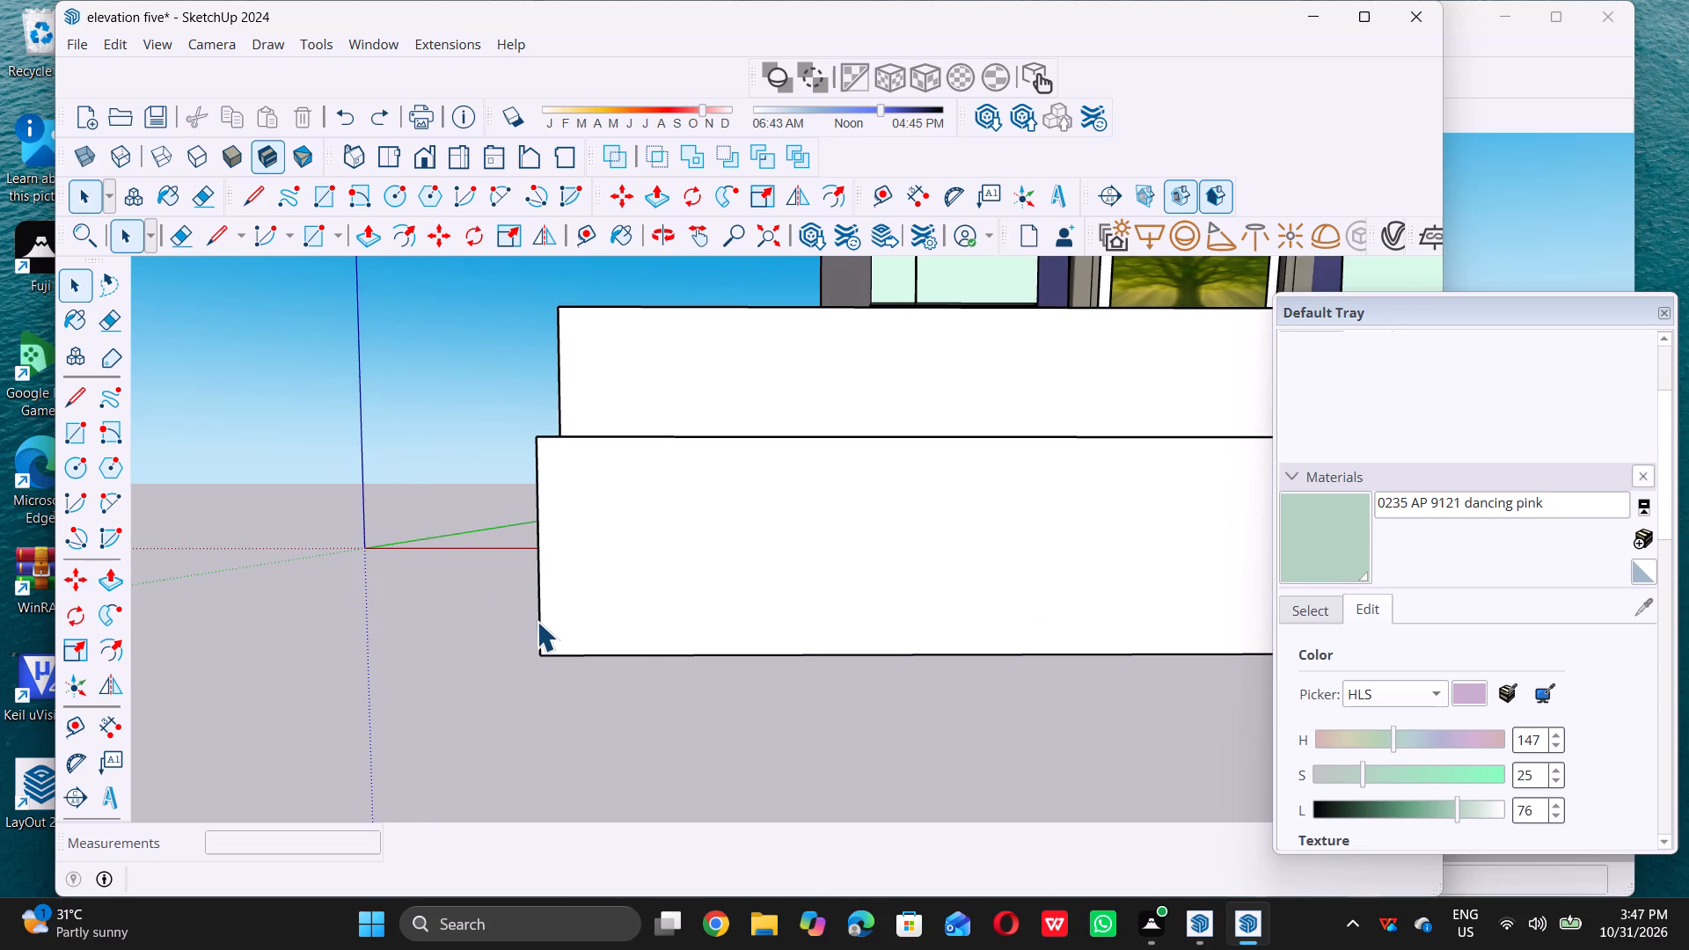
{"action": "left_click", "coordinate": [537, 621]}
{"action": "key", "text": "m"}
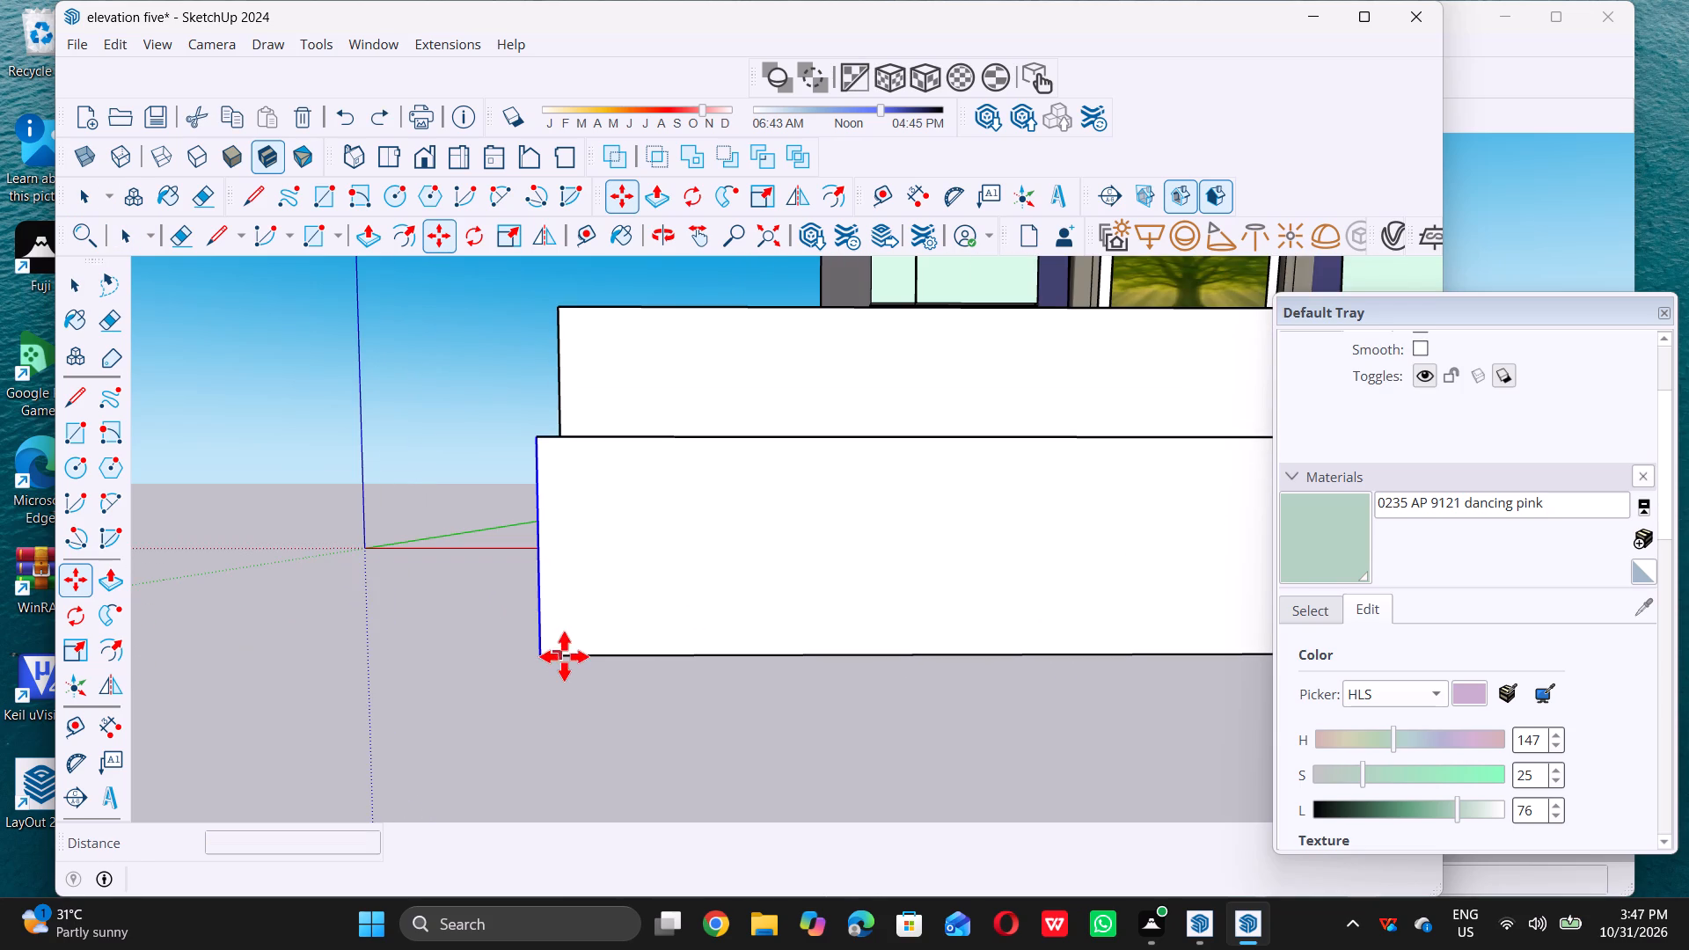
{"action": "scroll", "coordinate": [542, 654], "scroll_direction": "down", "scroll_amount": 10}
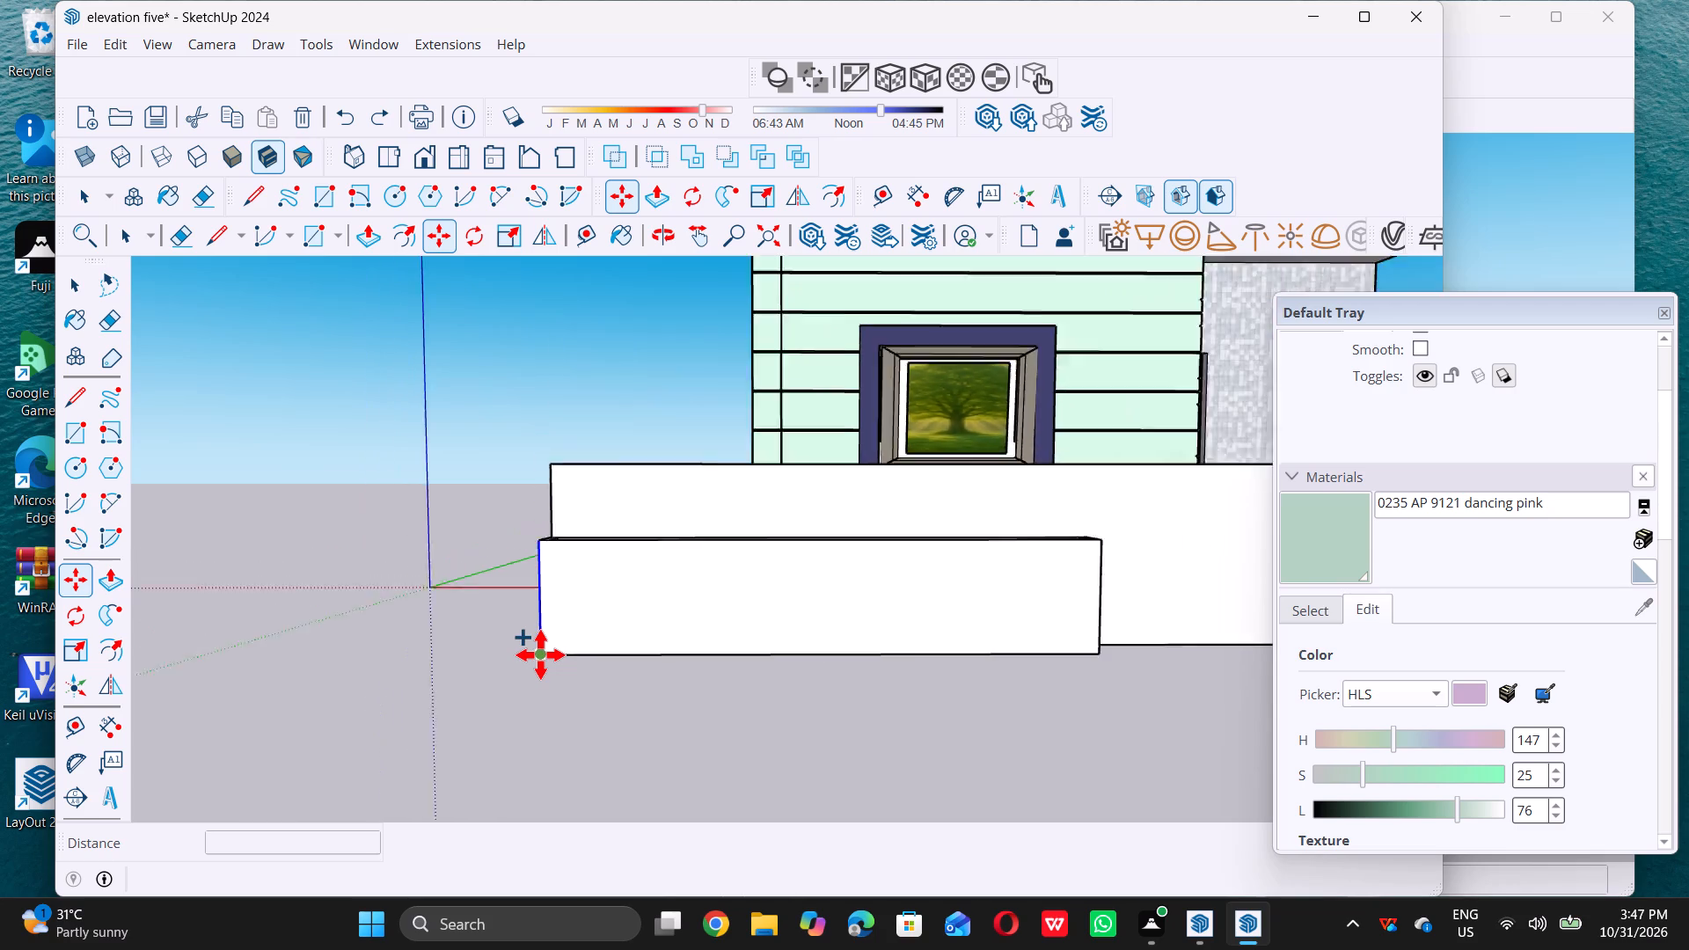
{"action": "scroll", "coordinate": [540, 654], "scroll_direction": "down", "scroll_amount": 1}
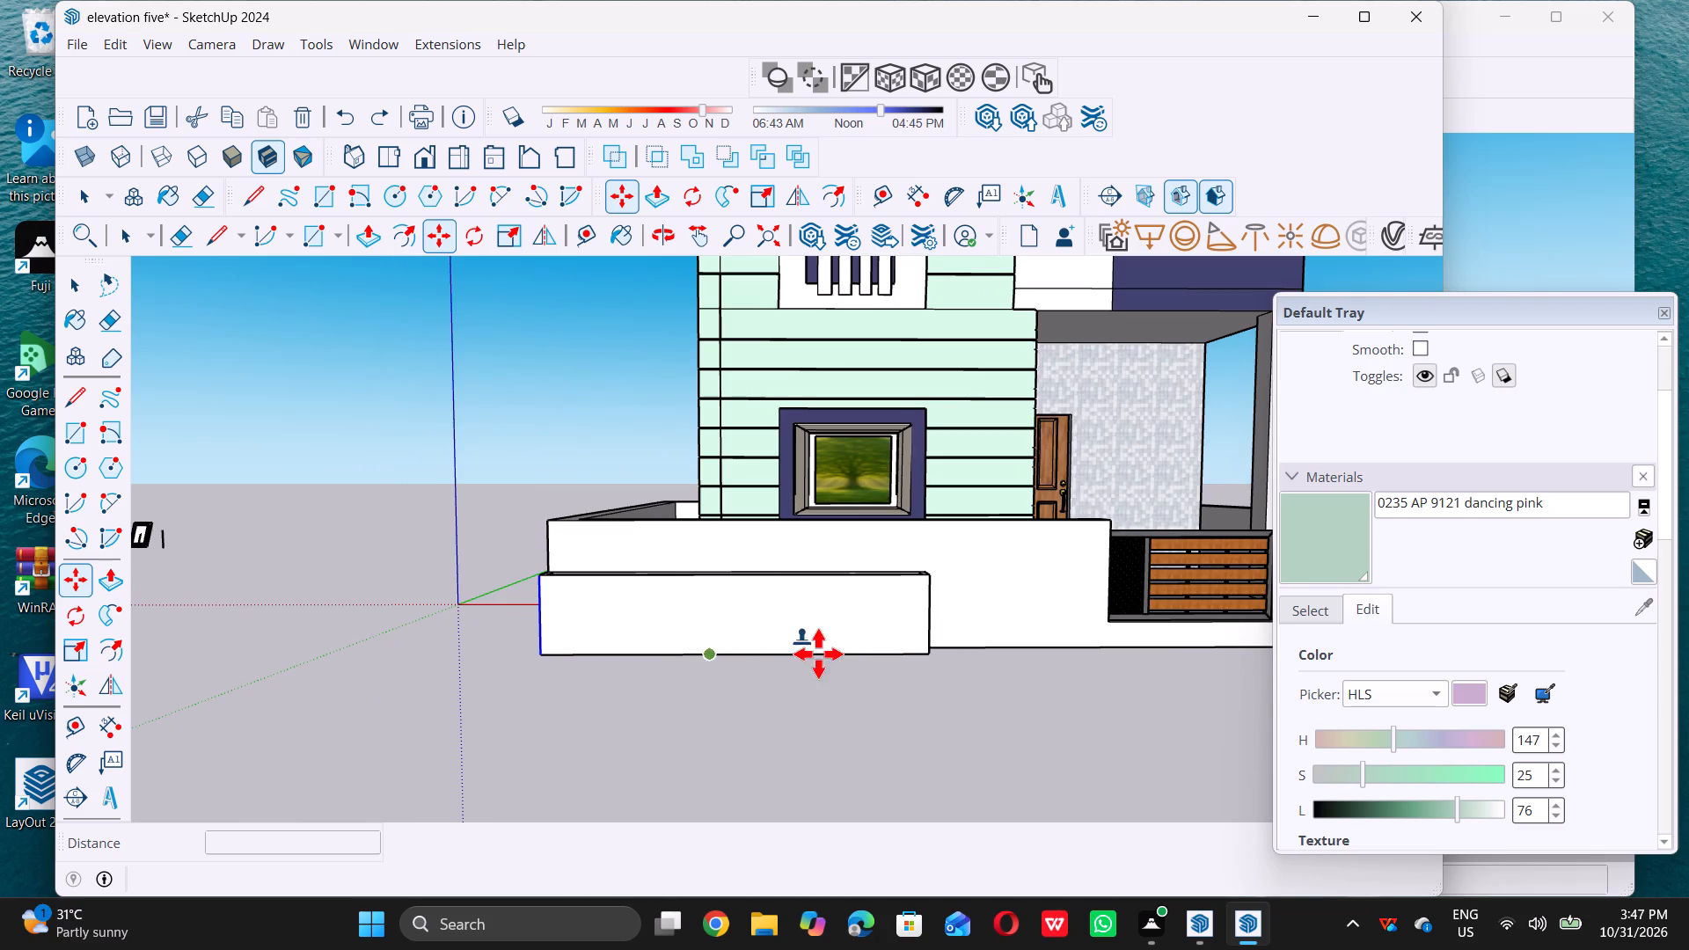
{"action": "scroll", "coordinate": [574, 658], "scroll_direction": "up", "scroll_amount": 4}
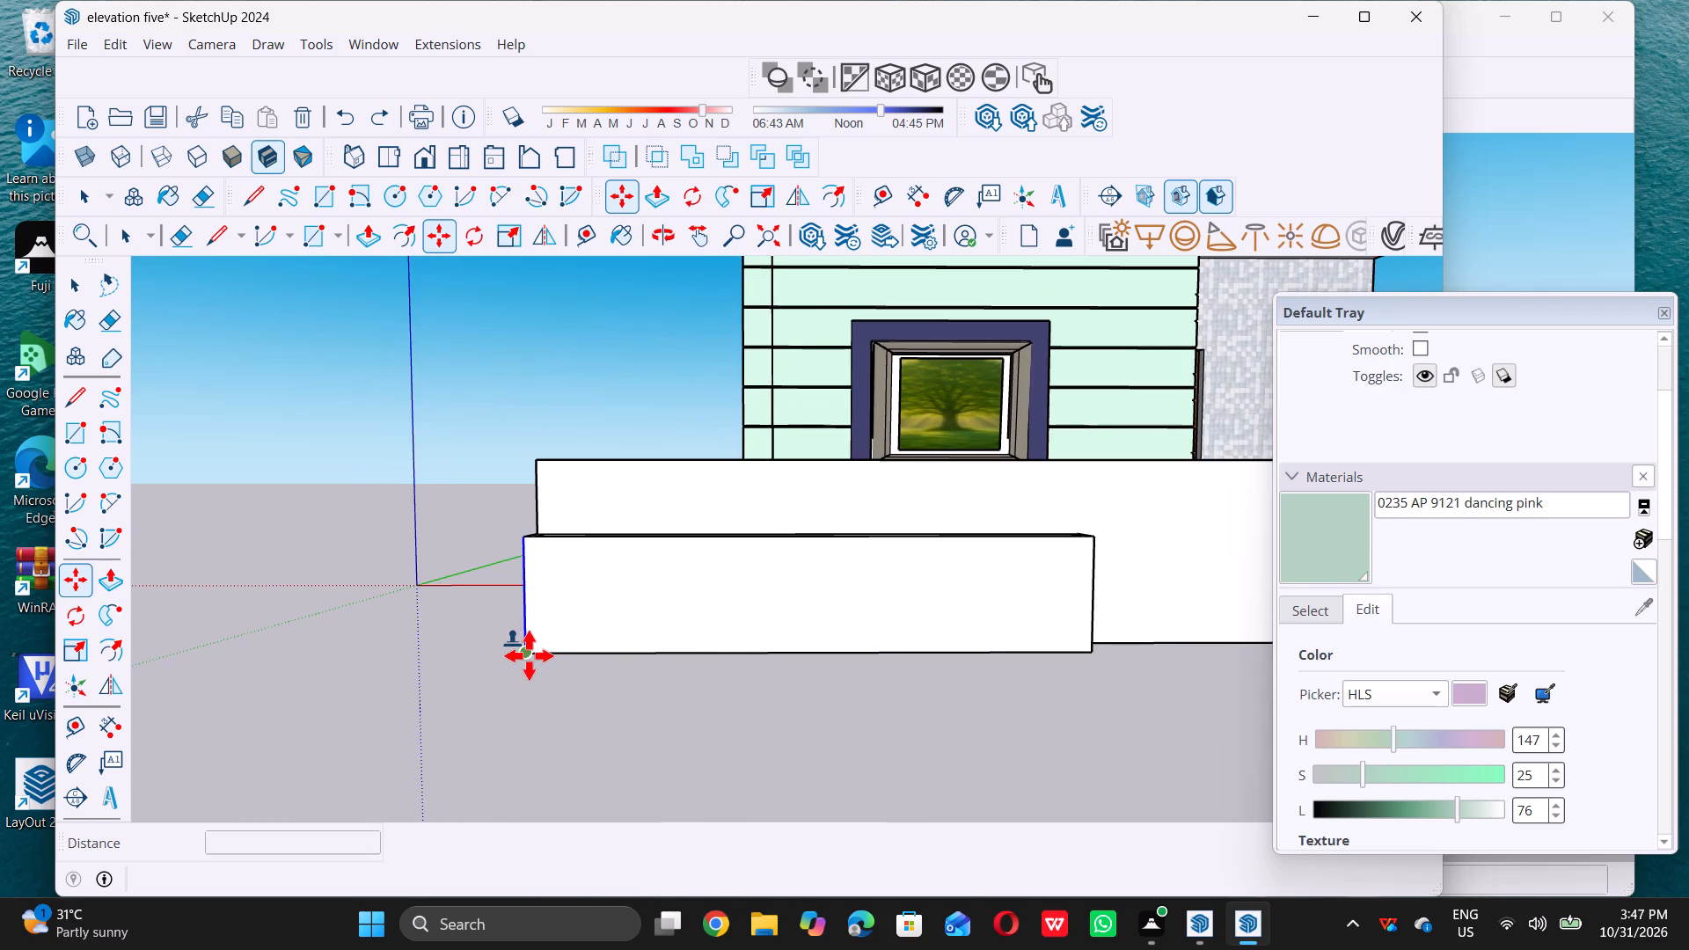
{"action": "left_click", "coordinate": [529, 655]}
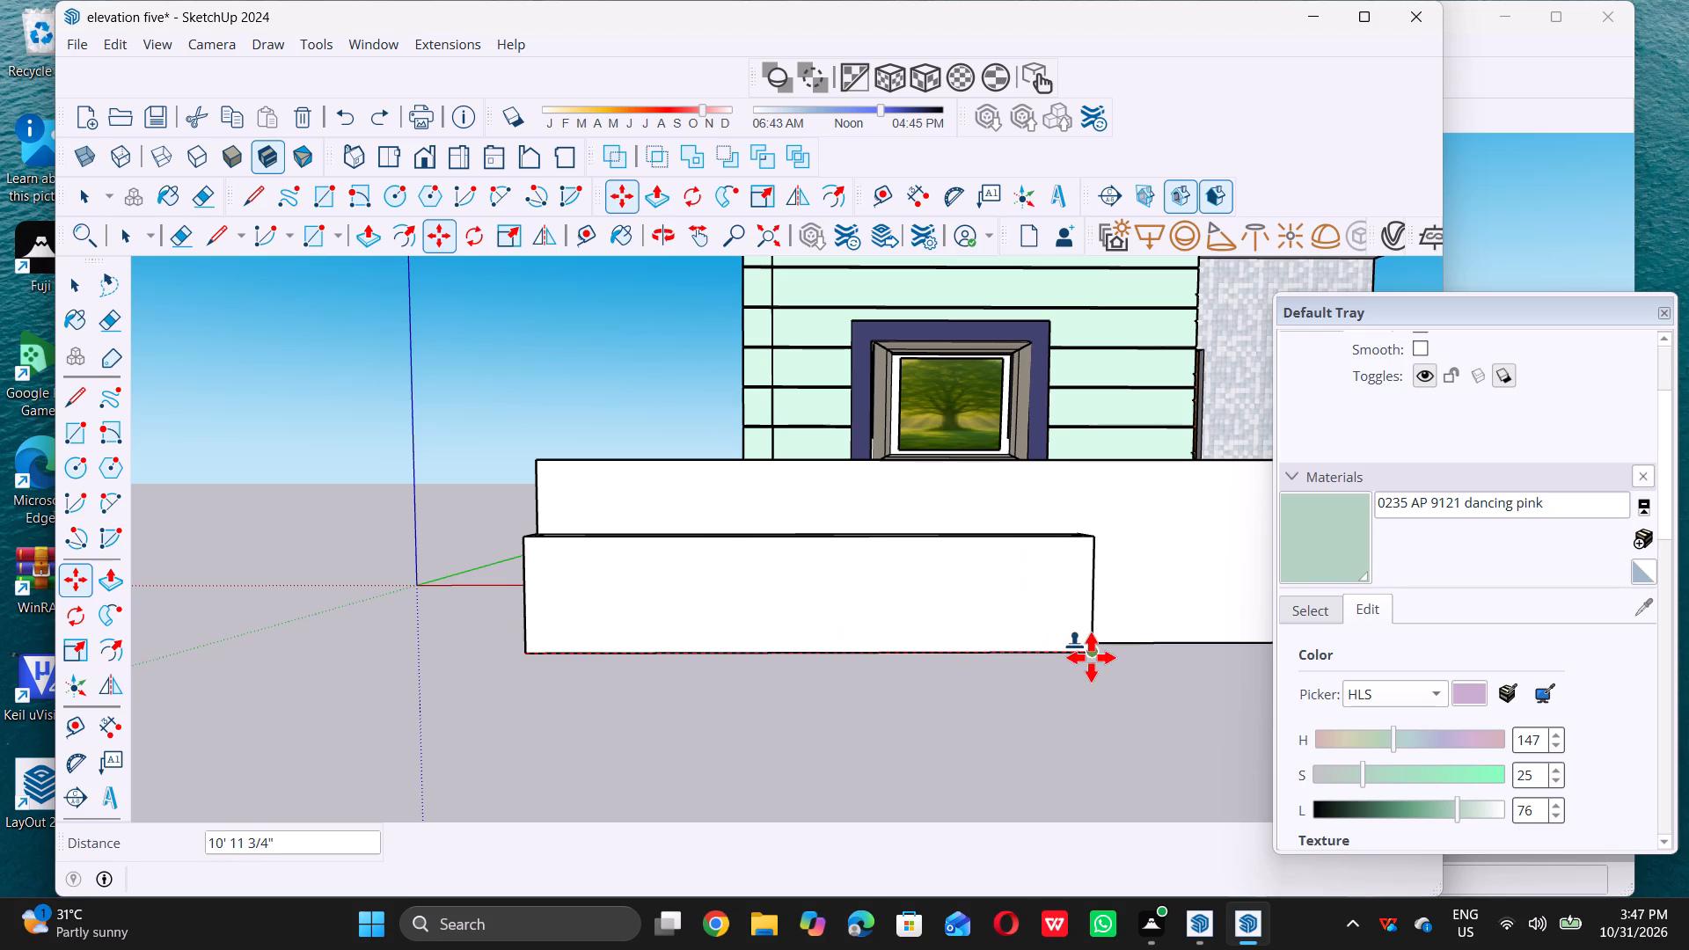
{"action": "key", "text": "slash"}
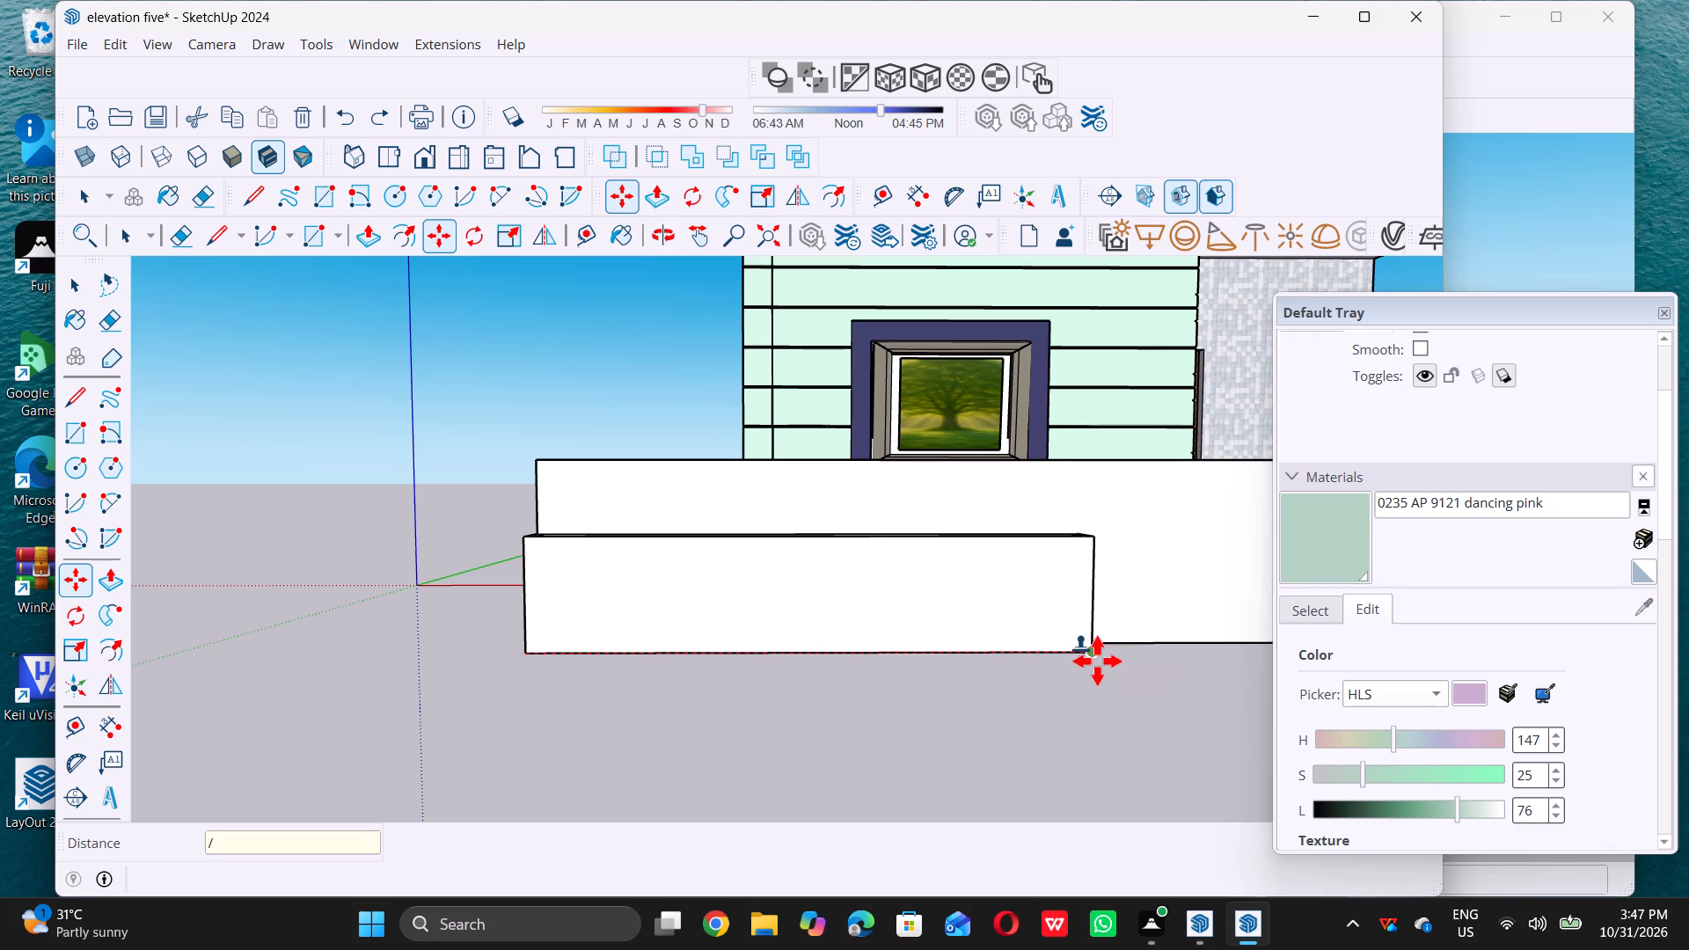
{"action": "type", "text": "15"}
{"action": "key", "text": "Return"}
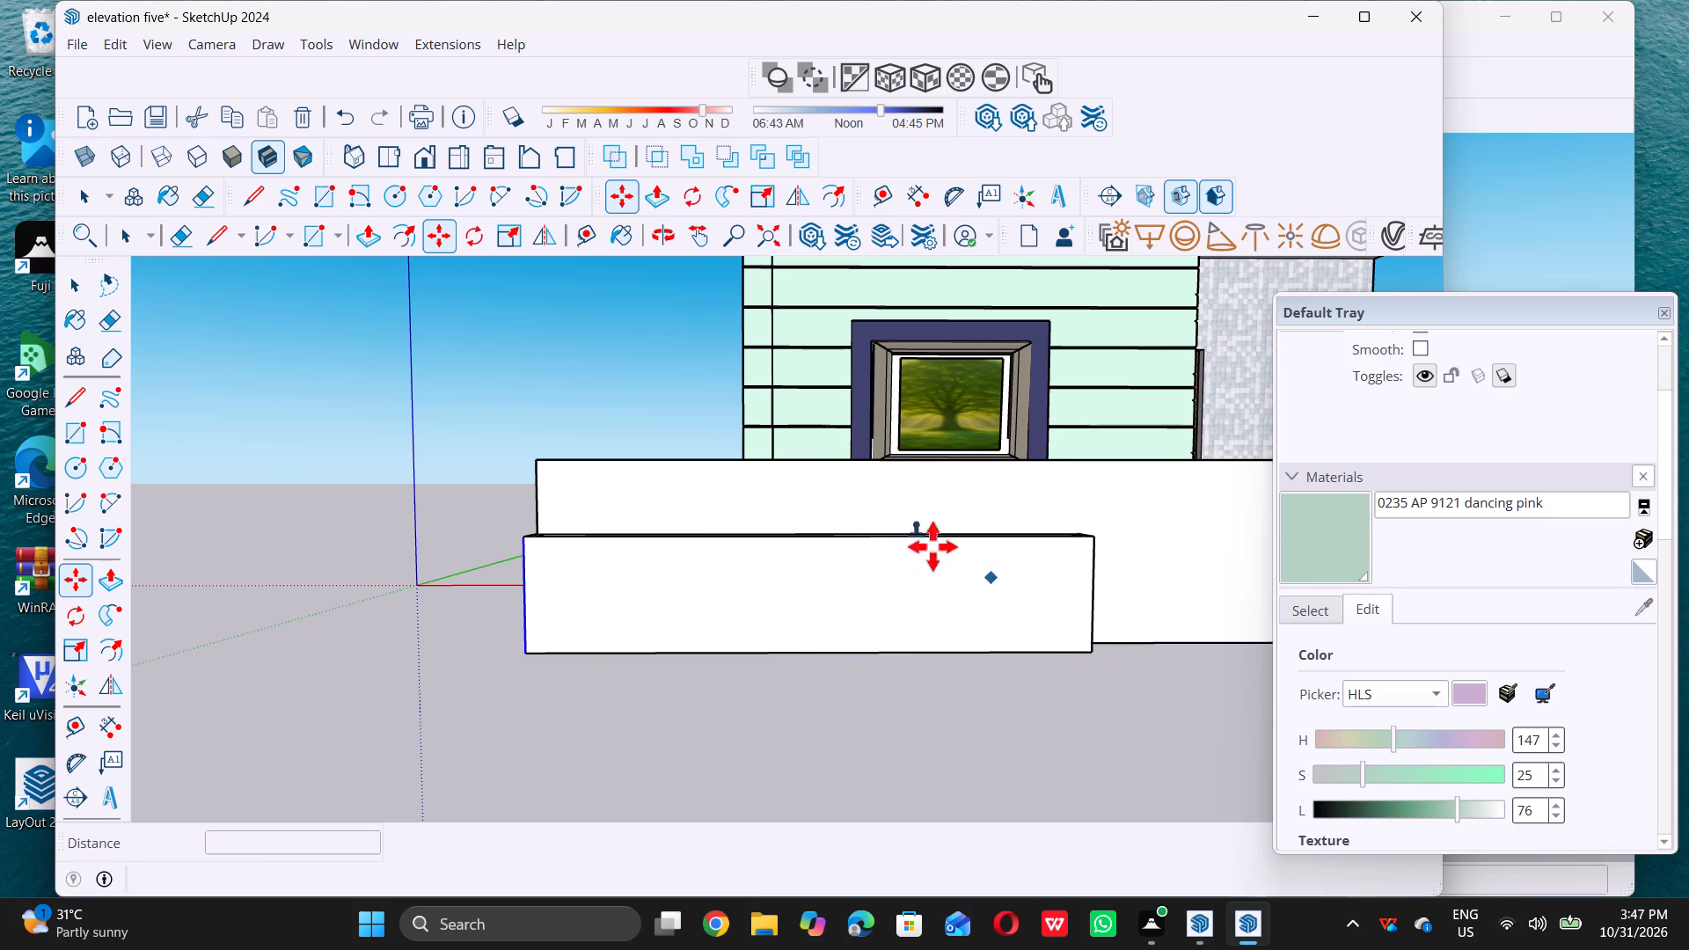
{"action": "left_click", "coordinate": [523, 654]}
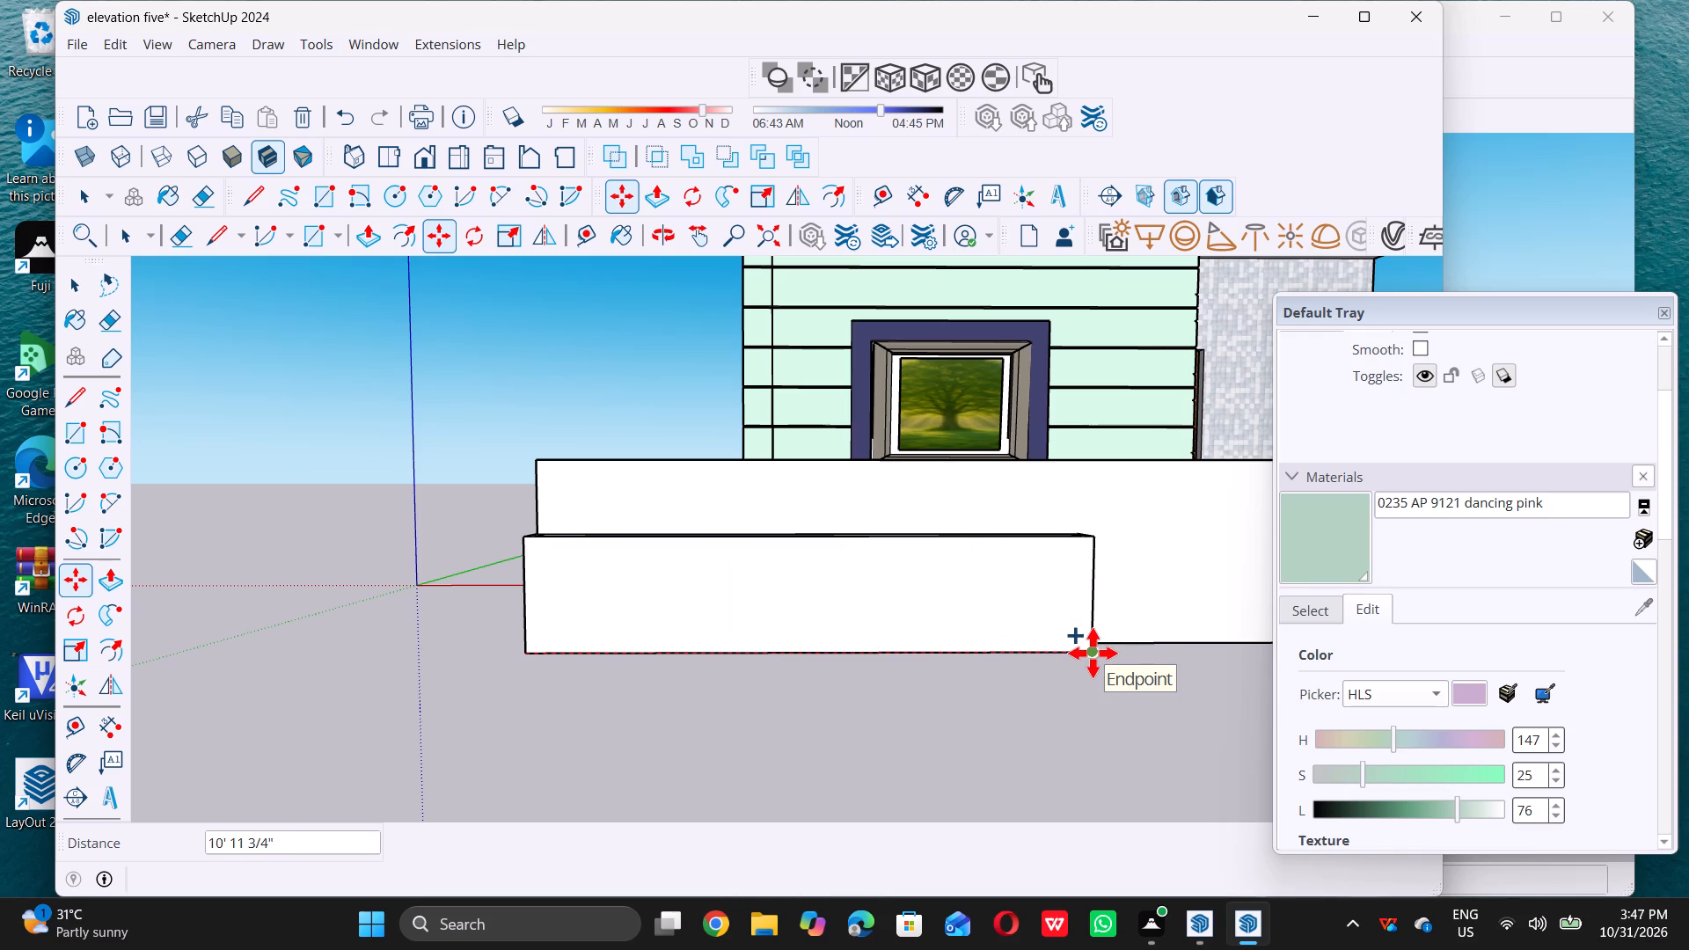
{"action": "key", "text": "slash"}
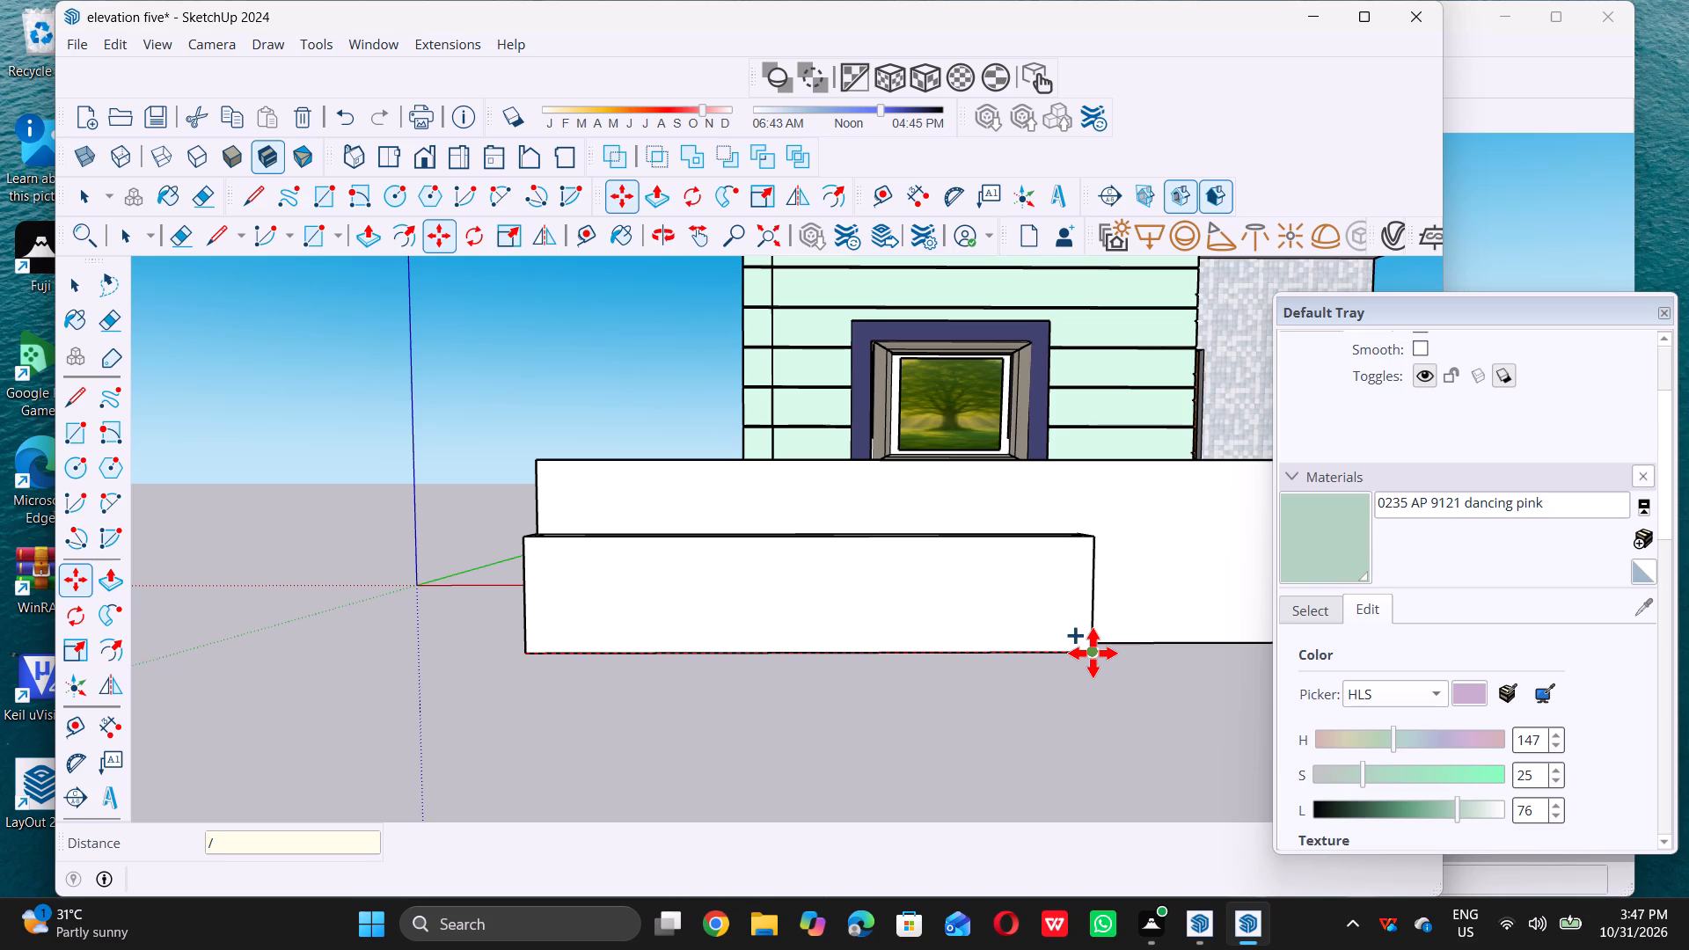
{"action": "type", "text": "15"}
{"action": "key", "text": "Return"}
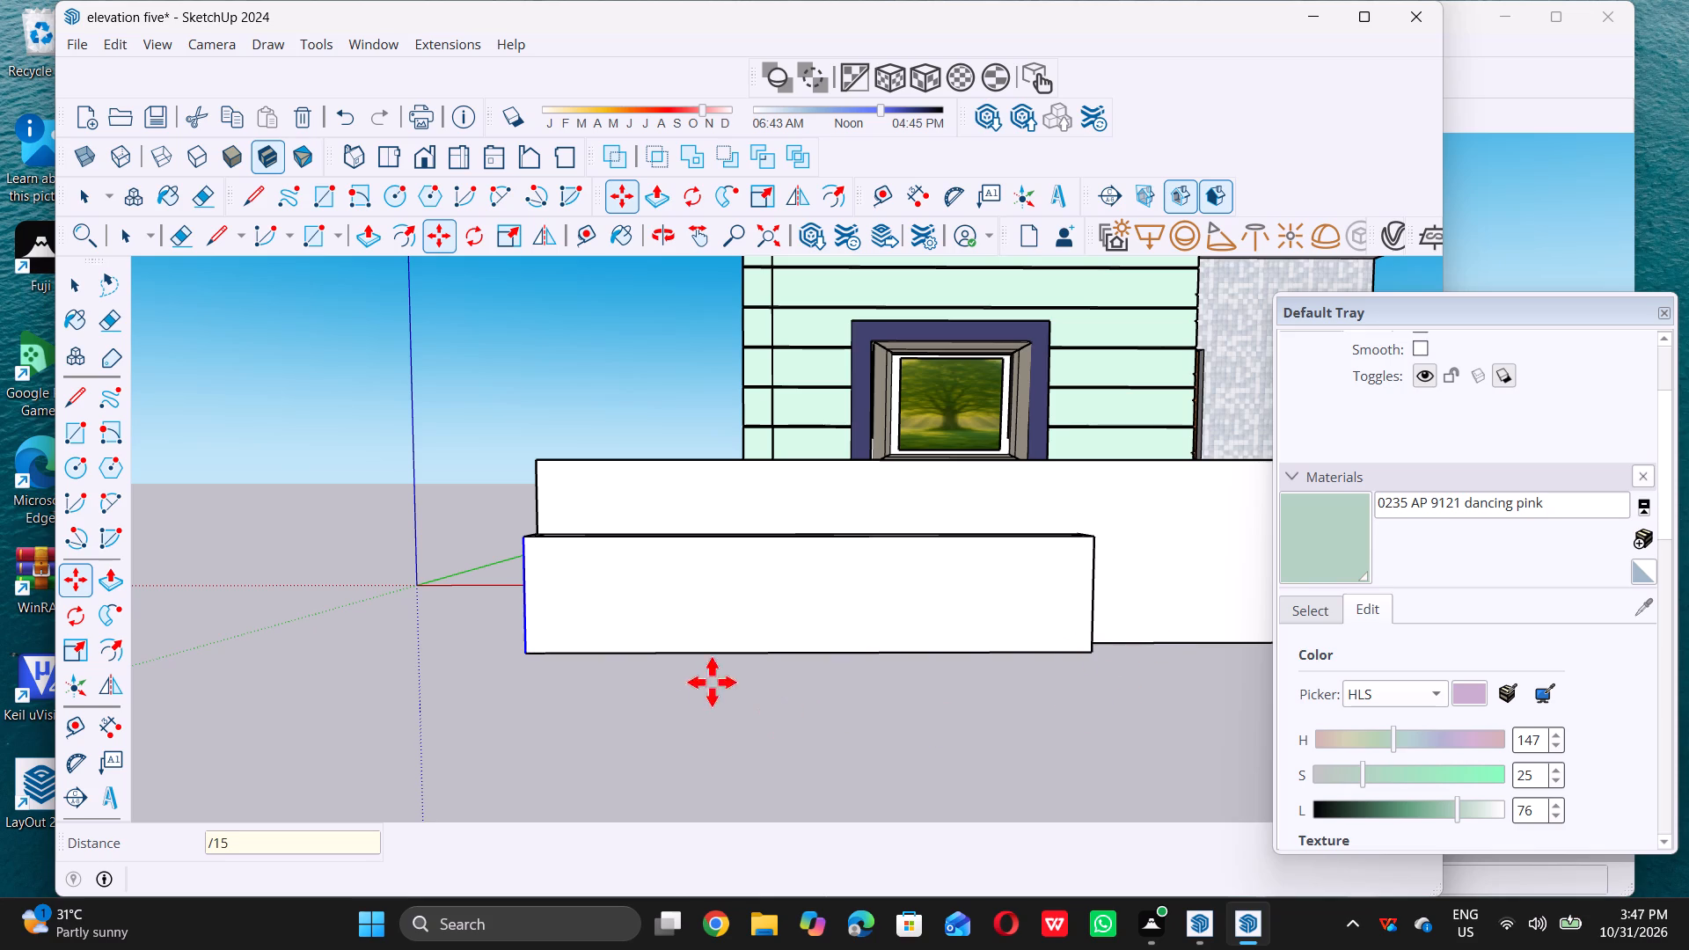
Copy the outer vertical edge of the block's front face to its opposite end as a /15 array, forming fifteen equal panels.
{"action": "left_click", "coordinate": [525, 651]}
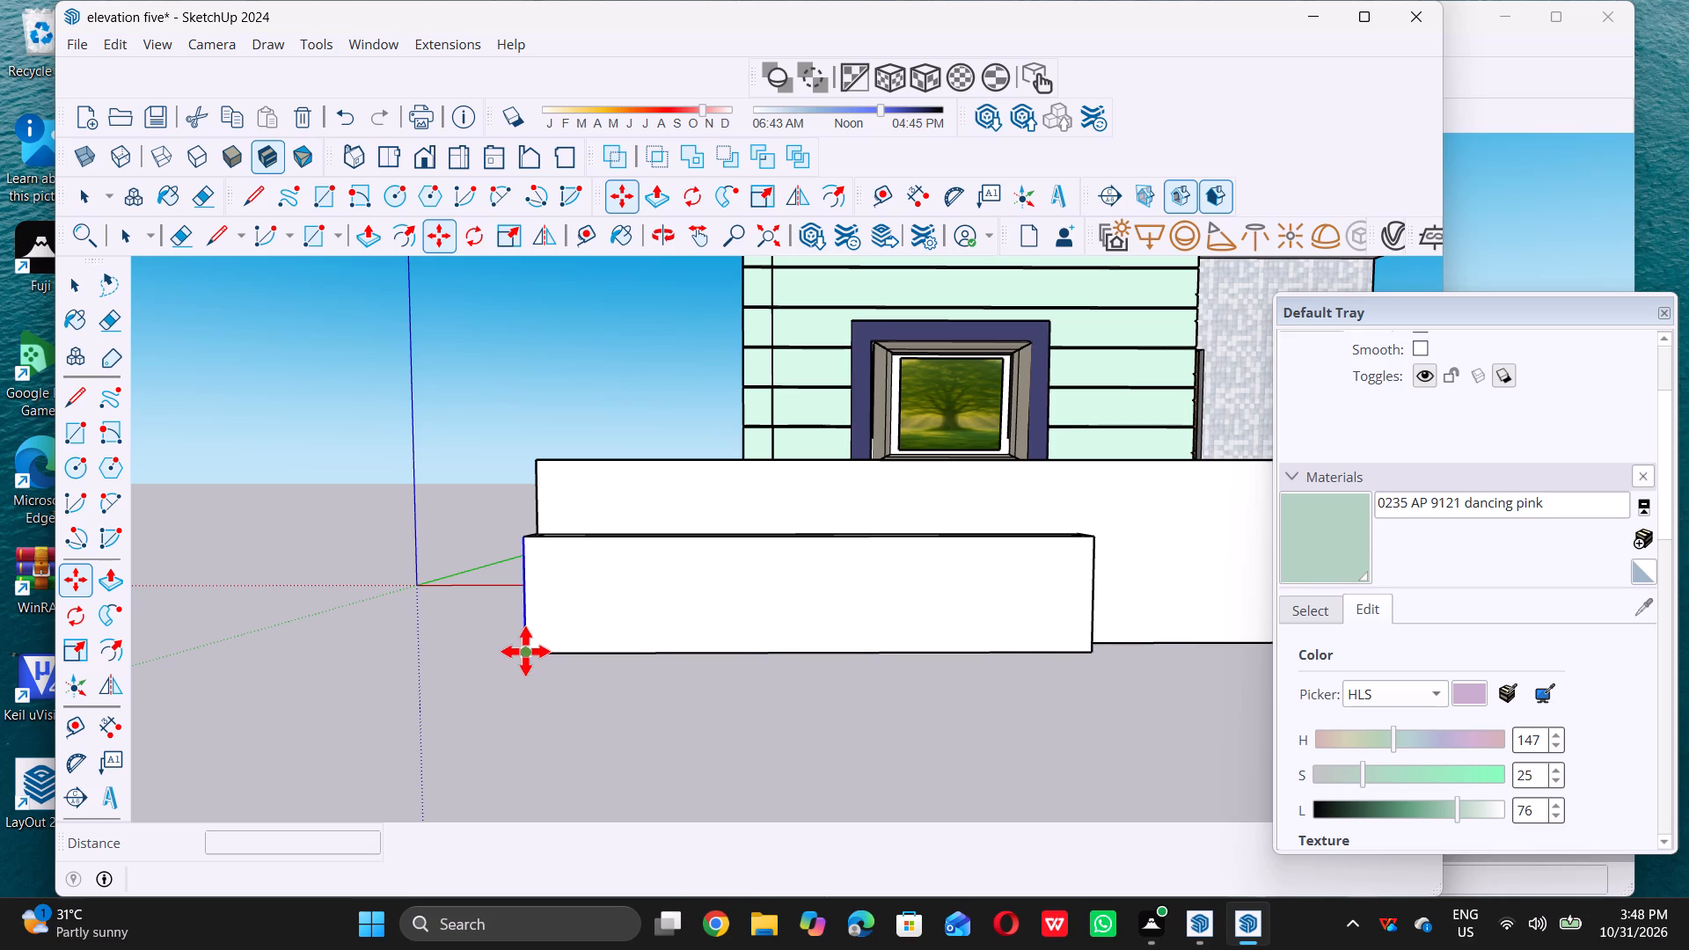
{"action": "double_click", "coordinate": [1093, 653]}
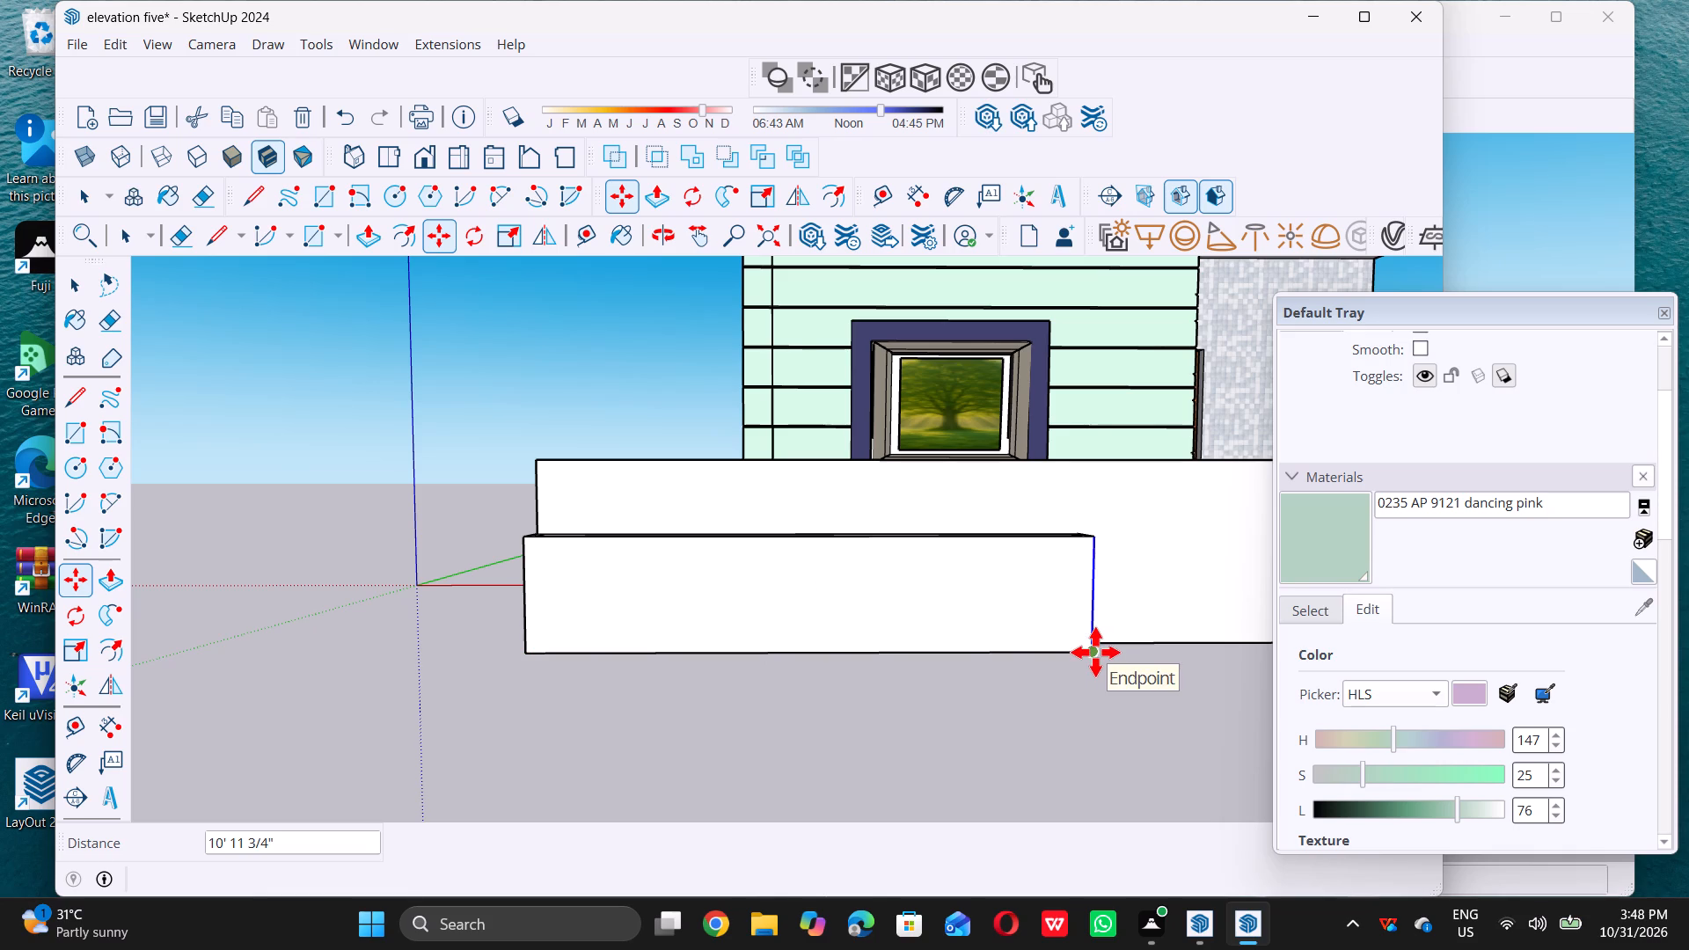
{"action": "key", "text": "slash"}
{"action": "type", "text": "15"}
{"action": "key", "text": "Return"}
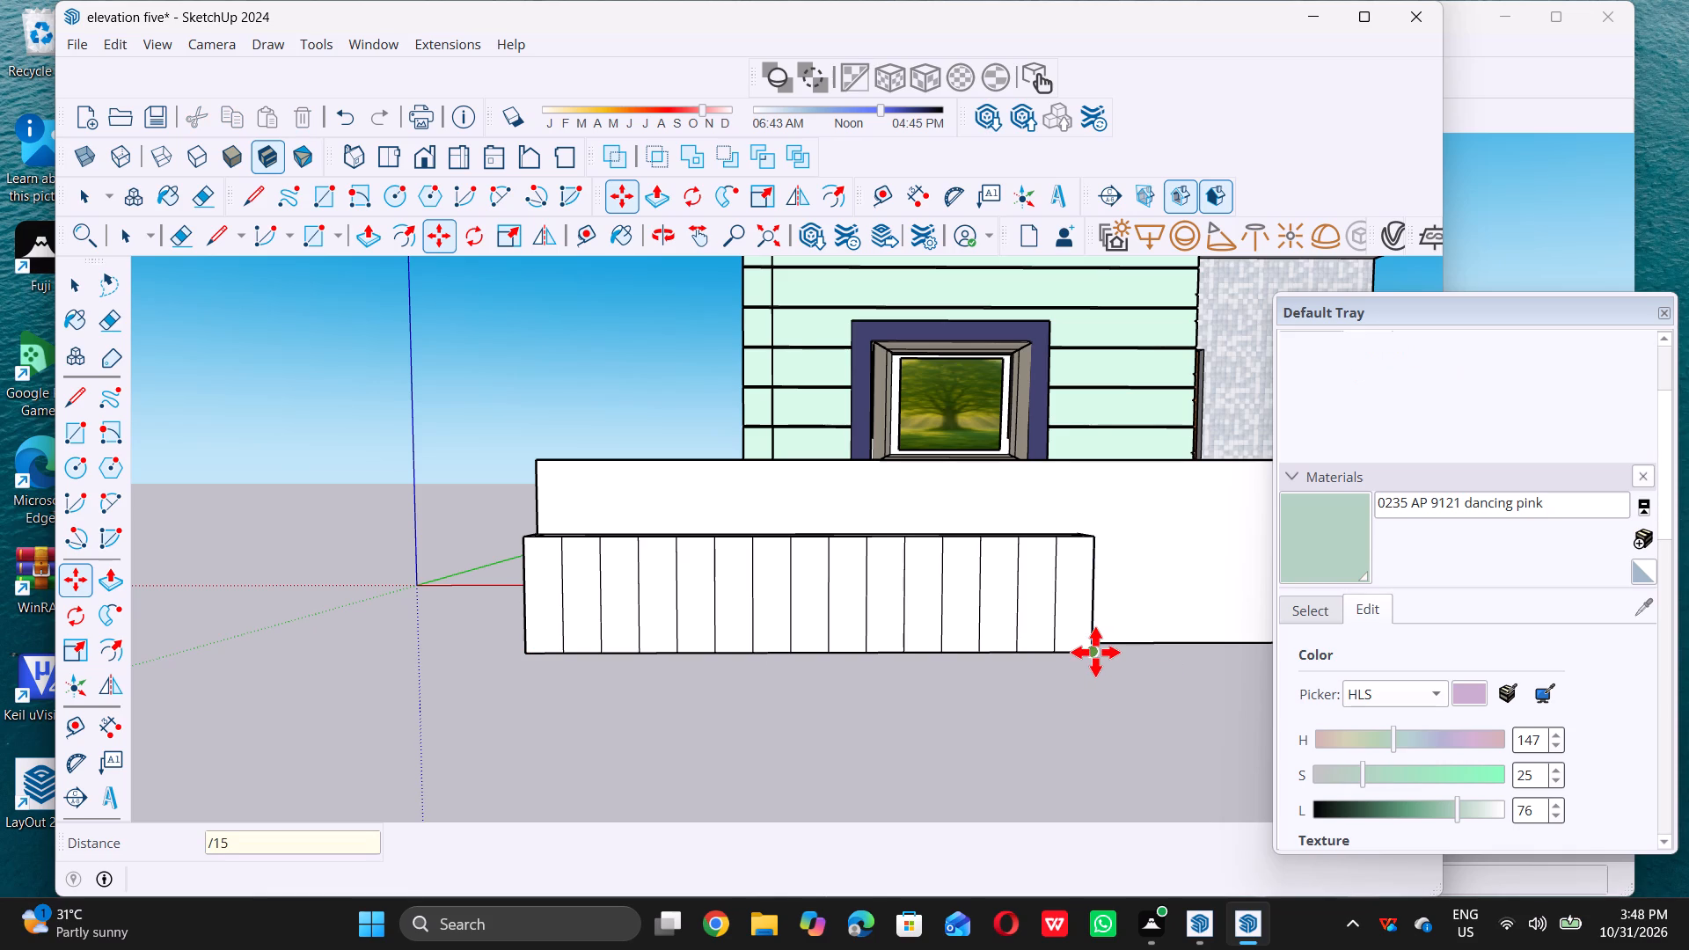
{"action": "key", "text": "space"}
{"action": "left_click", "coordinate": [920, 727]}
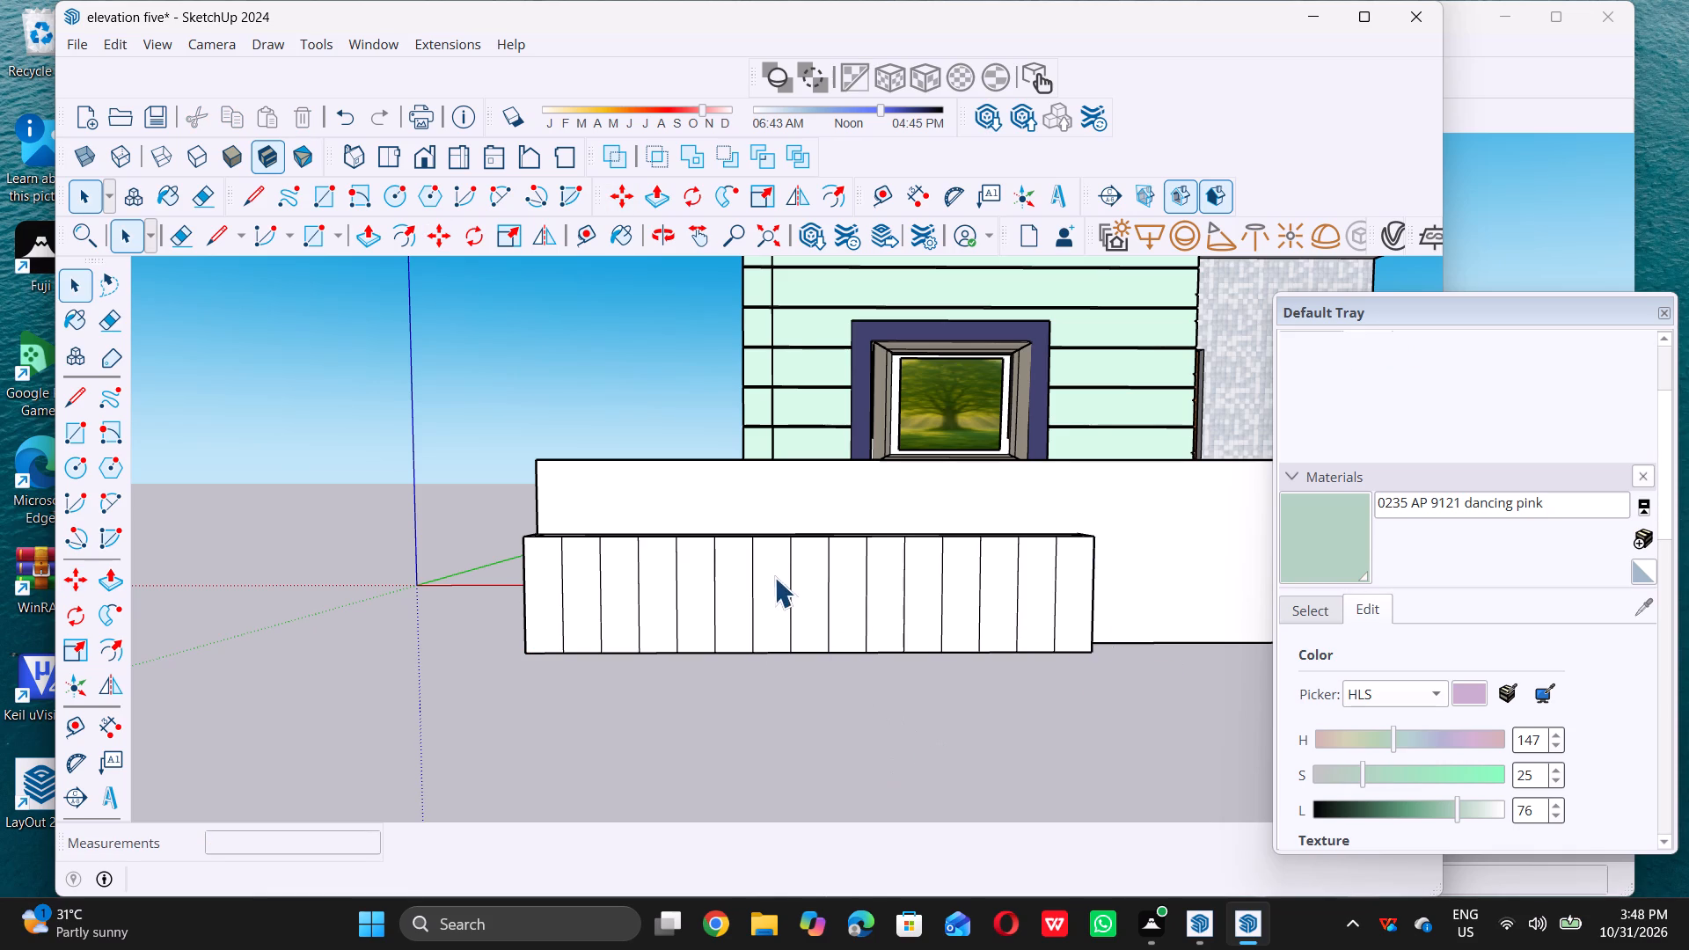
Place a Tape Measure guide 0.5" from the first panel line, on the side away from the block's outer end.
{"action": "middle_click_drag", "start_coordinate": [774, 577], "coordinate": [738, 617]}
{"action": "middle_click_drag", "start_coordinate": [790, 654], "coordinate": [792, 632]}
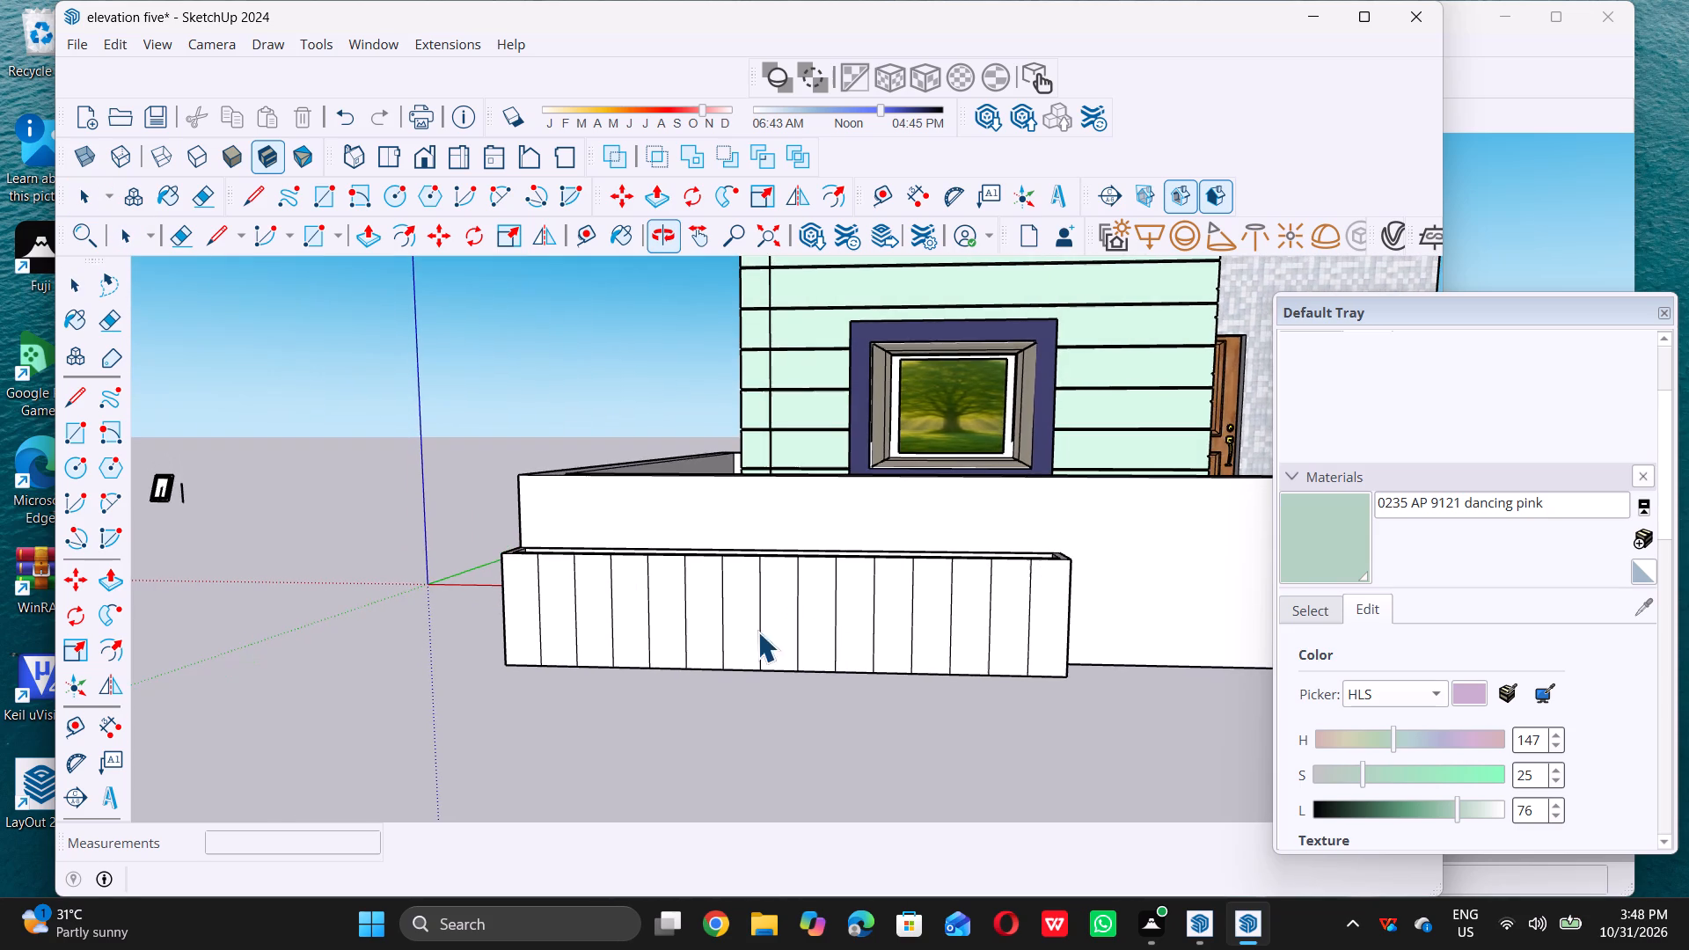
{"action": "scroll", "coordinate": [557, 634], "scroll_direction": "up", "scroll_amount": 12}
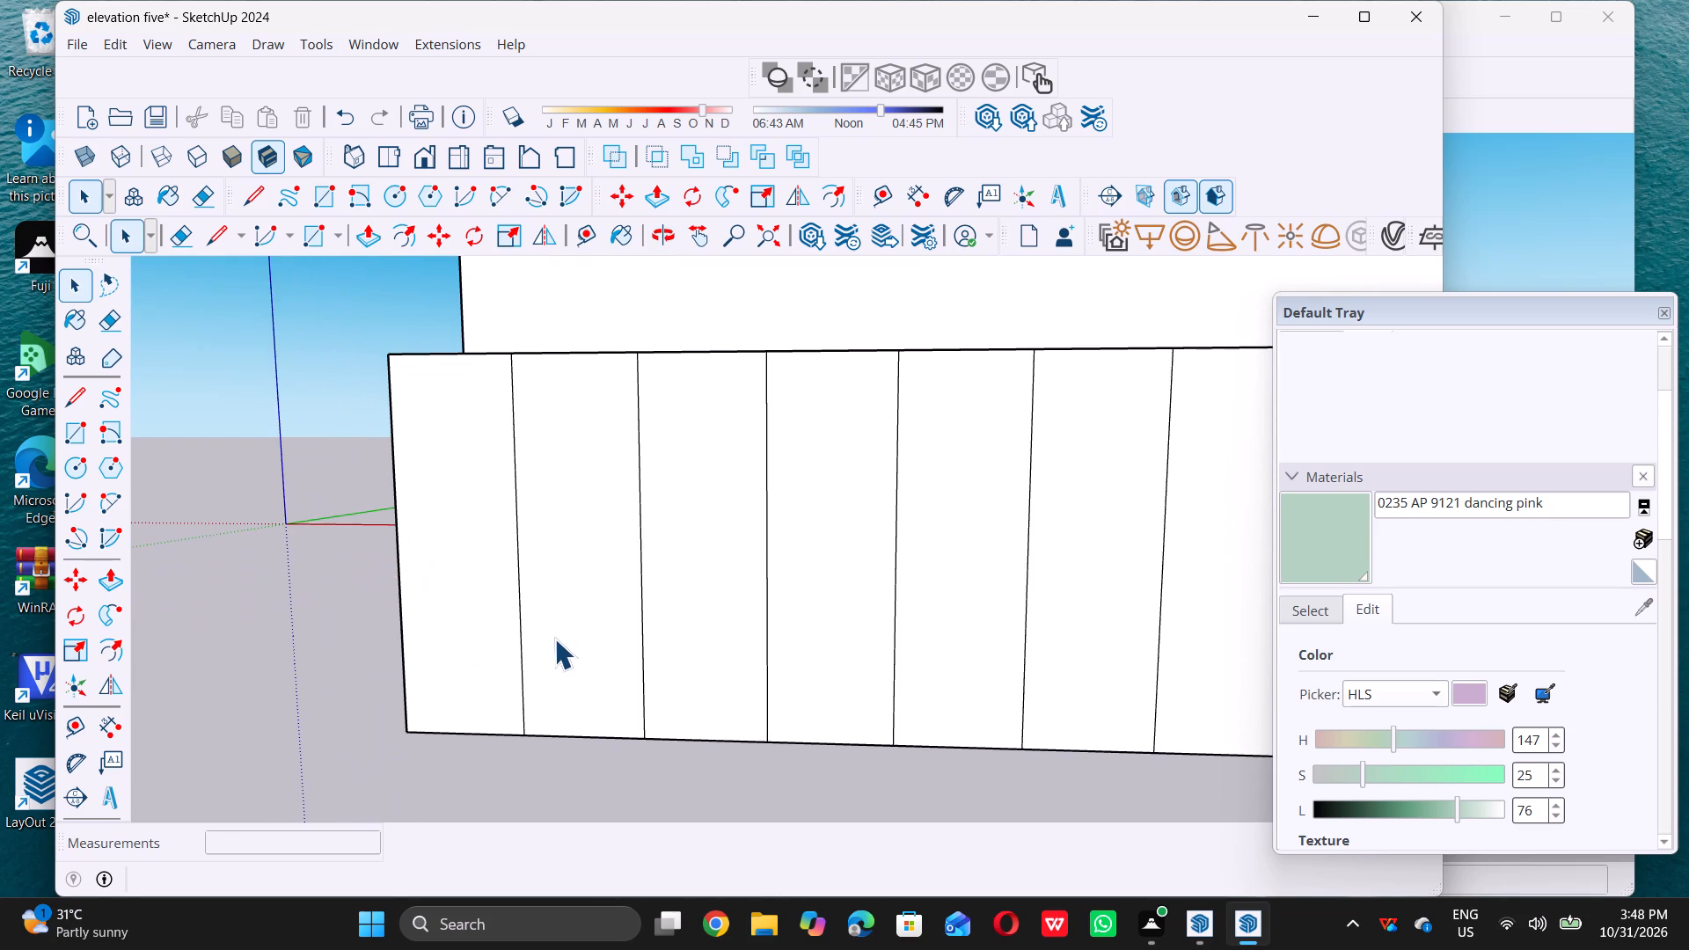
{"action": "key", "text": "r"}
{"action": "key", "text": "space"}
{"action": "key", "text": "t"}
{"action": "left_click", "coordinate": [516, 584]}
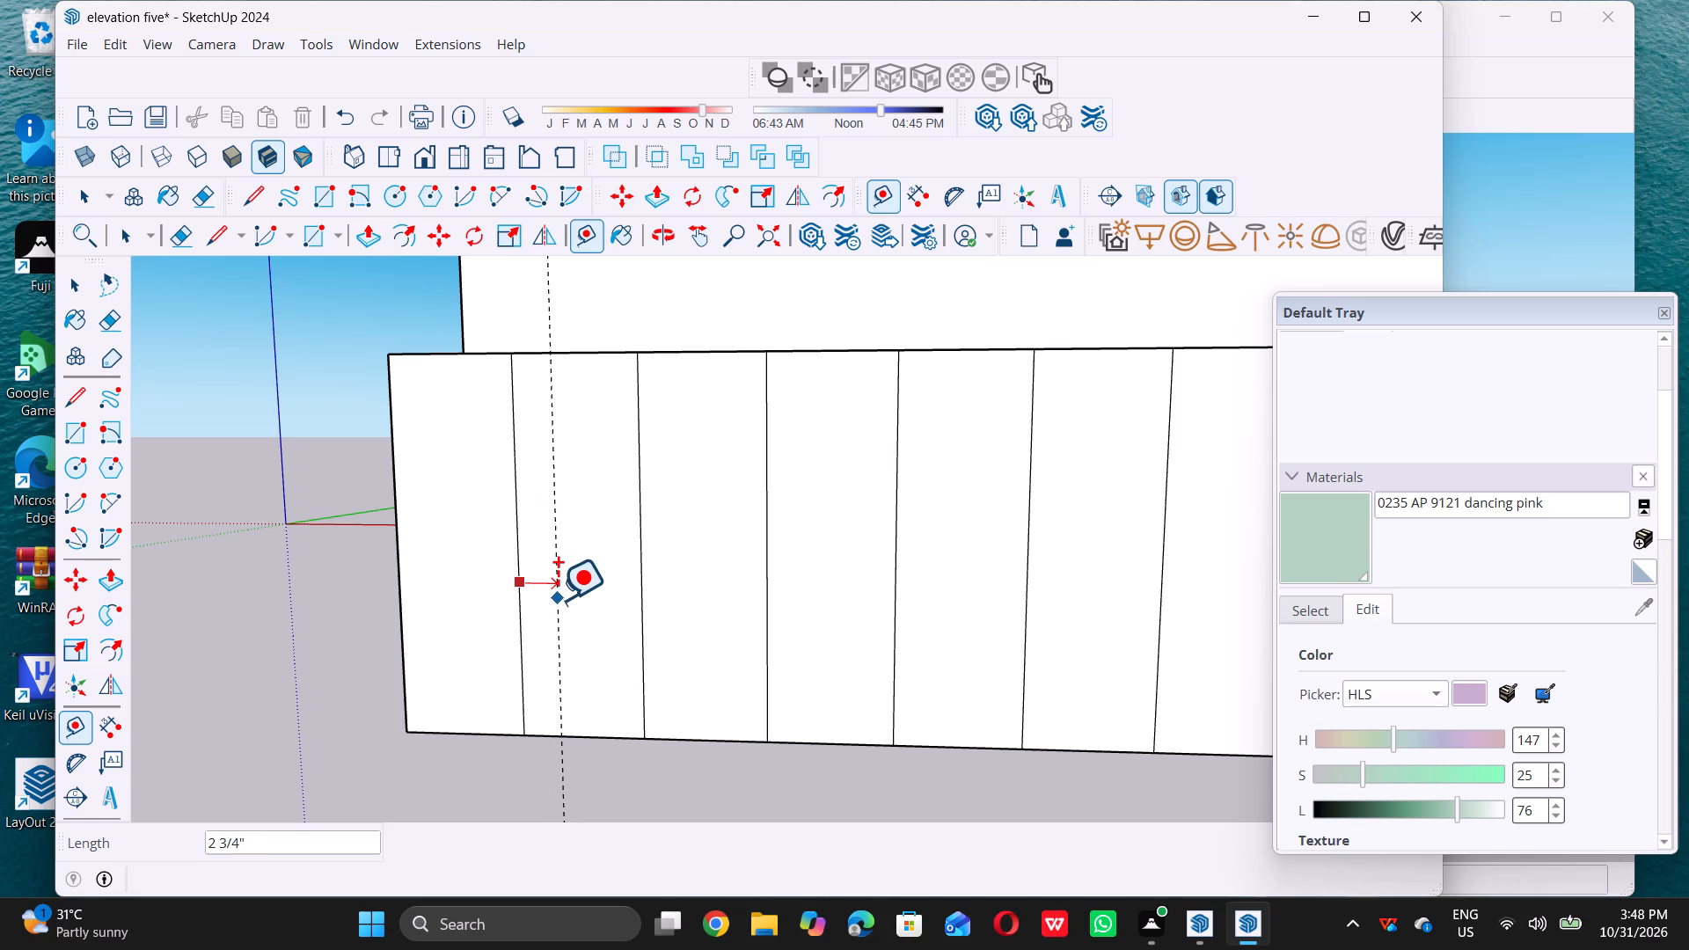
{"action": "key", "text": "0"}
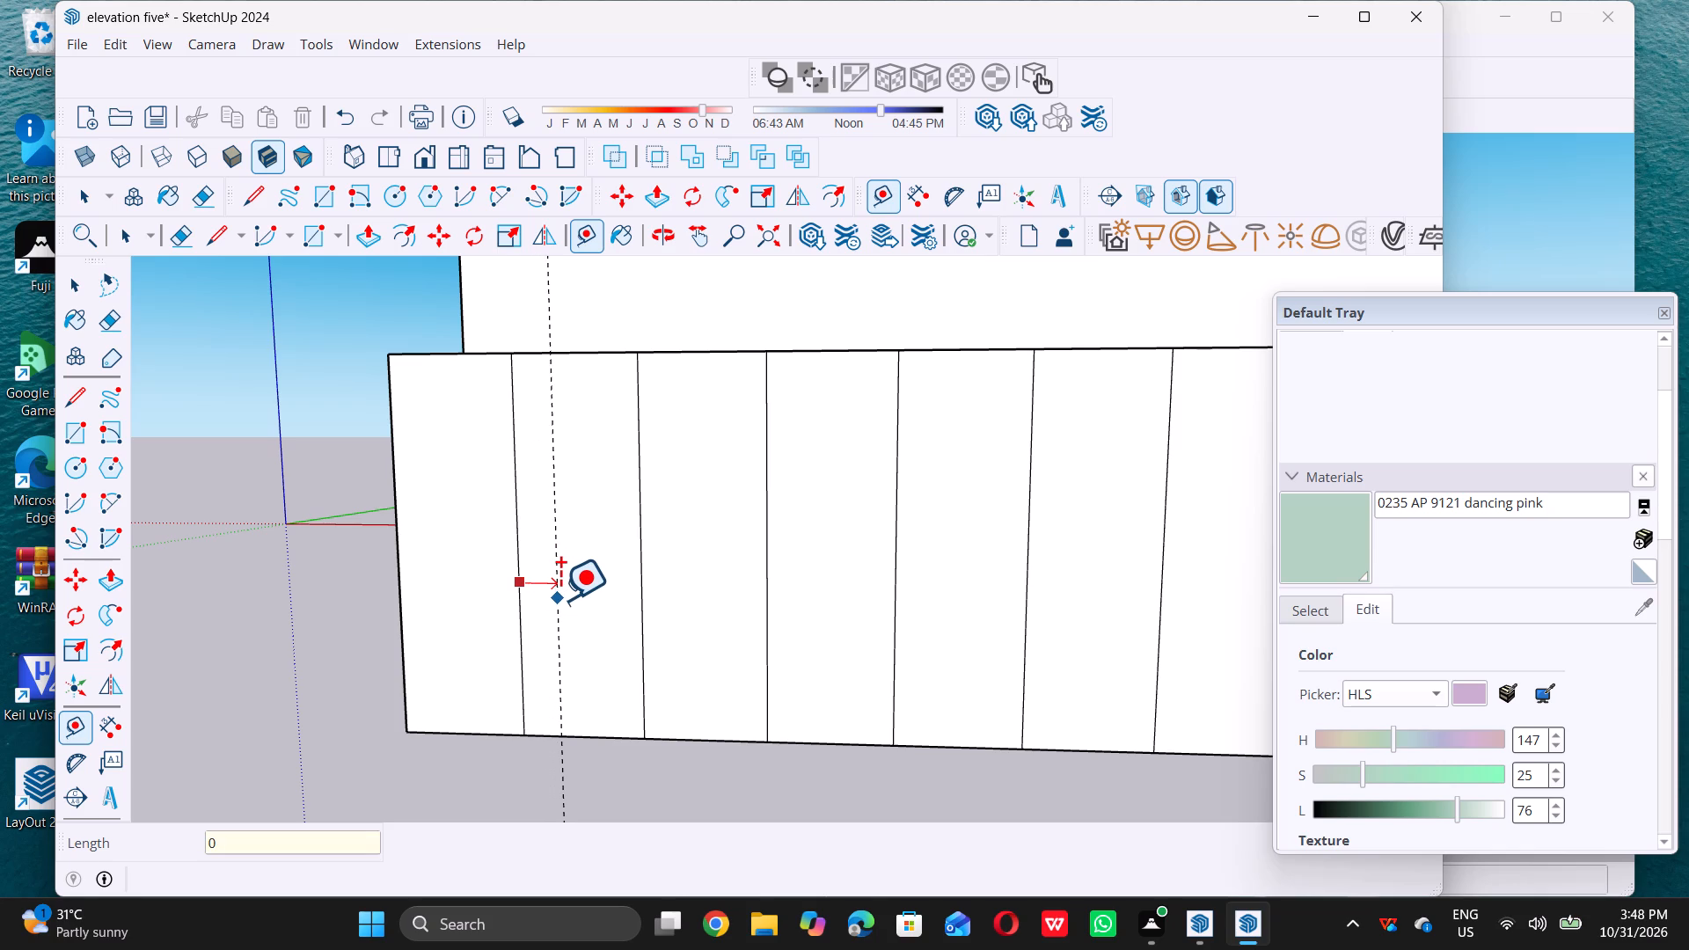
{"action": "type", "text": ".5"}
{"action": "key", "text": "shift+quotedbl"}
{"action": "key", "text": "Return"}
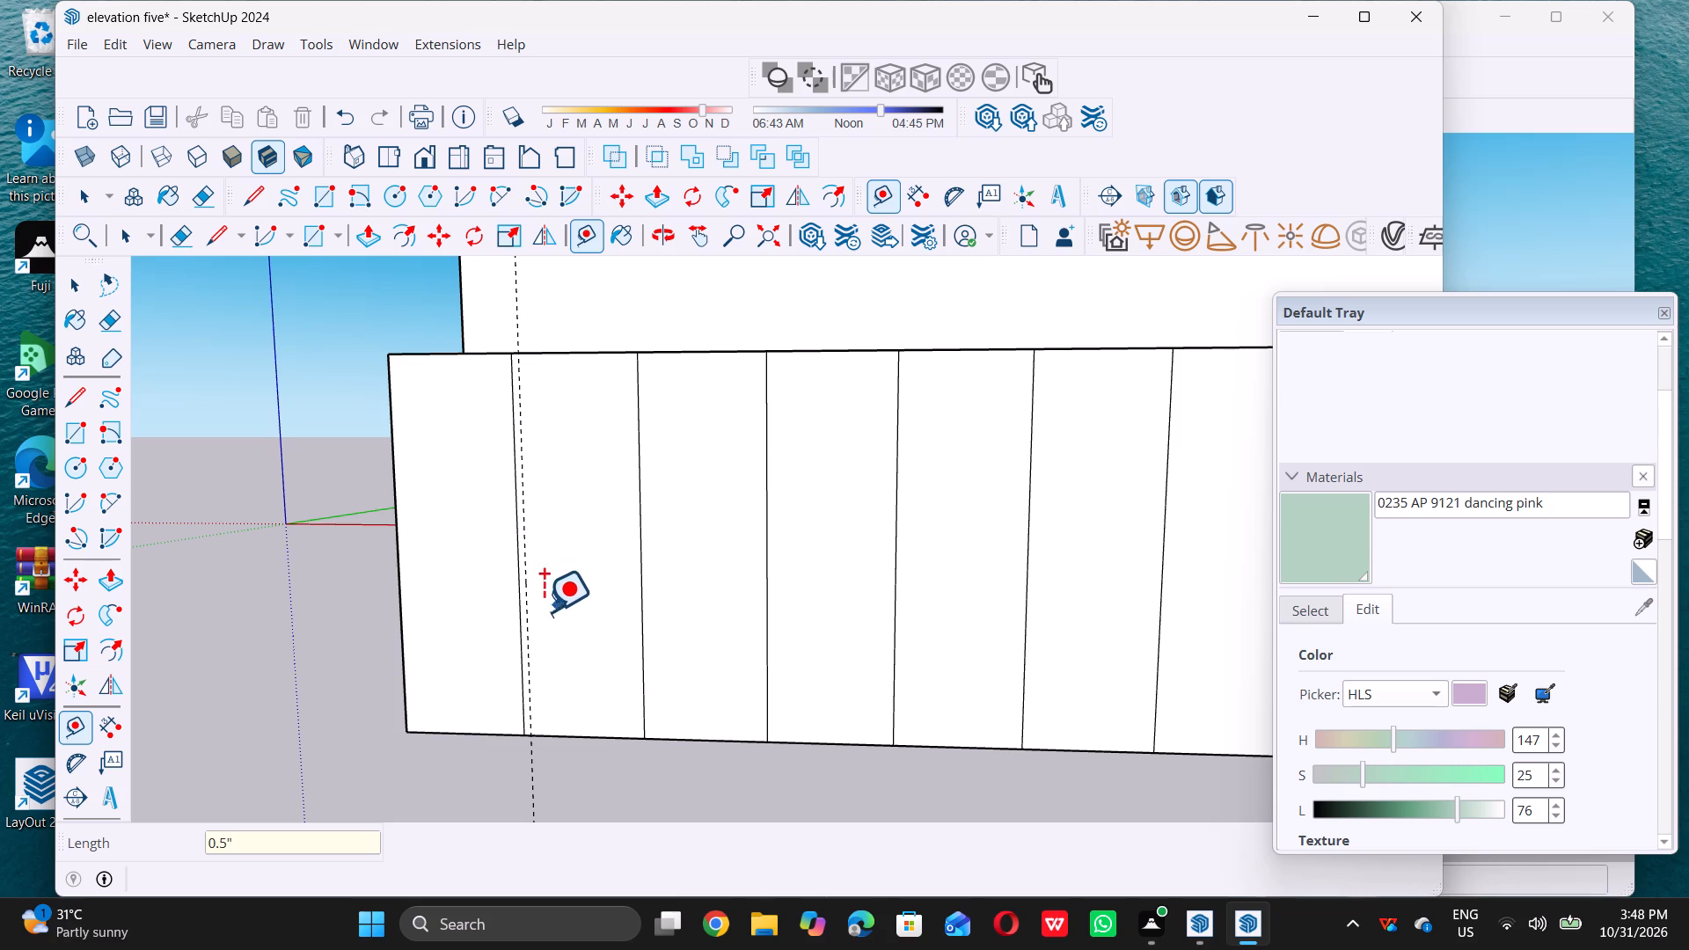
Add parallel guides 0.5" from the second and third panel lines, offset in the same direction as the first guide.
{"action": "scroll", "coordinate": [525, 611], "scroll_direction": "down", "scroll_amount": 4}
{"action": "scroll", "coordinate": [619, 562], "scroll_direction": "up", "scroll_amount": 4}
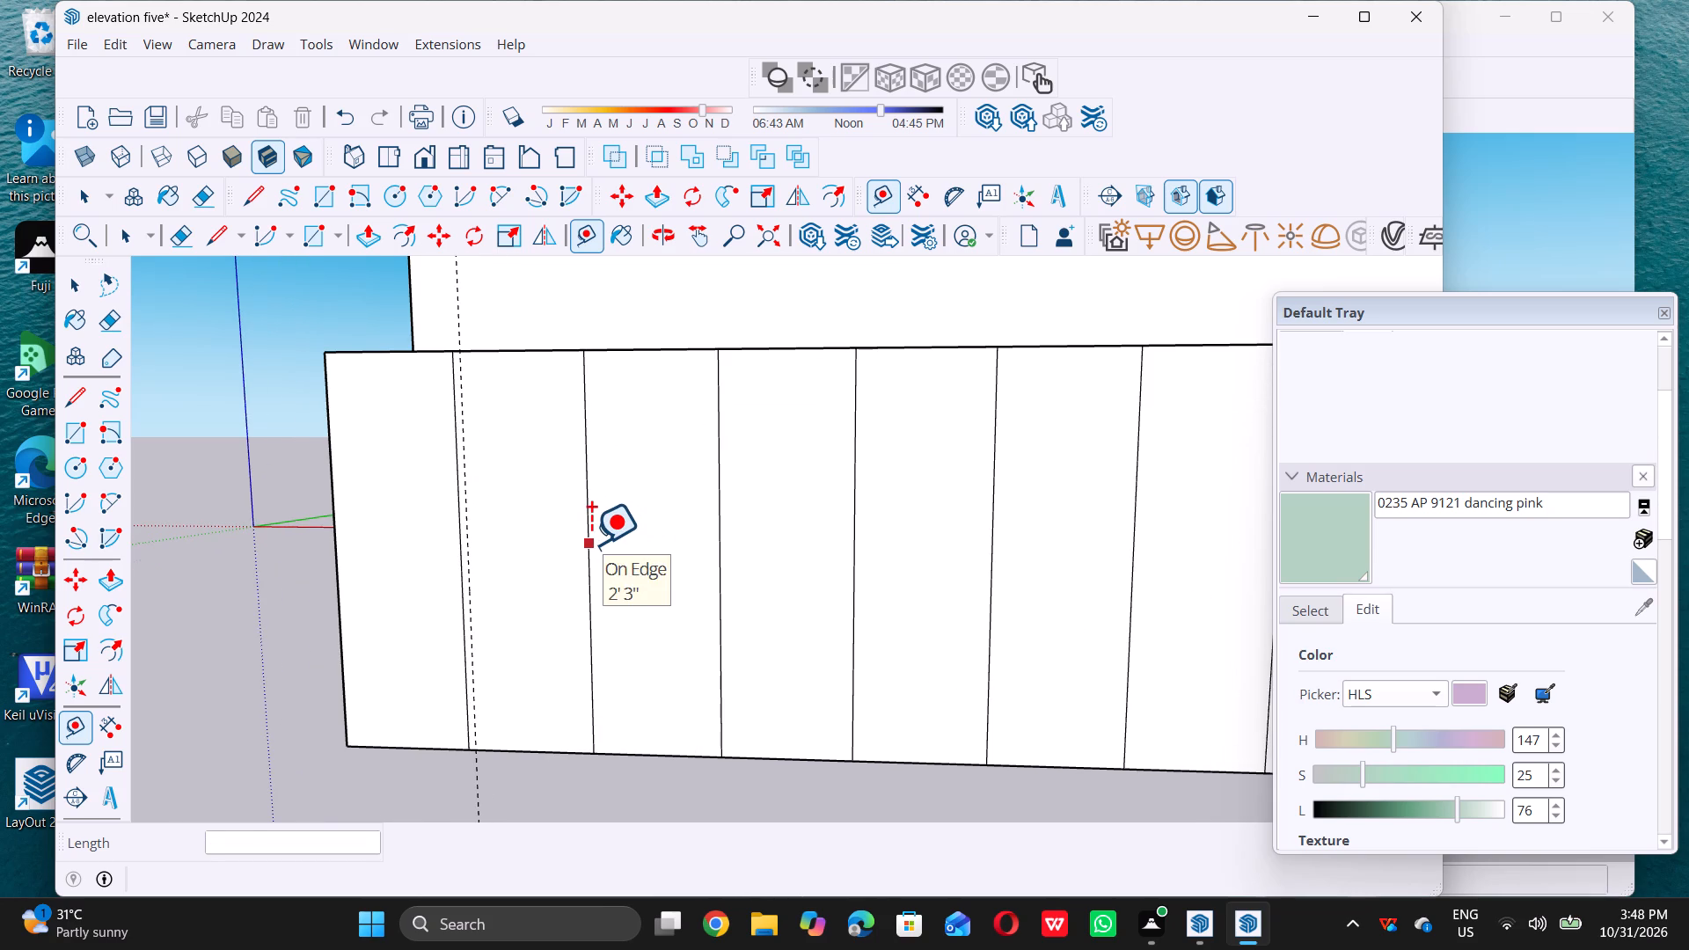
{"action": "left_click", "coordinate": [591, 544]}
{"action": "type", "text": "0.5"}
{"action": "key", "text": "shift+quotedbl"}
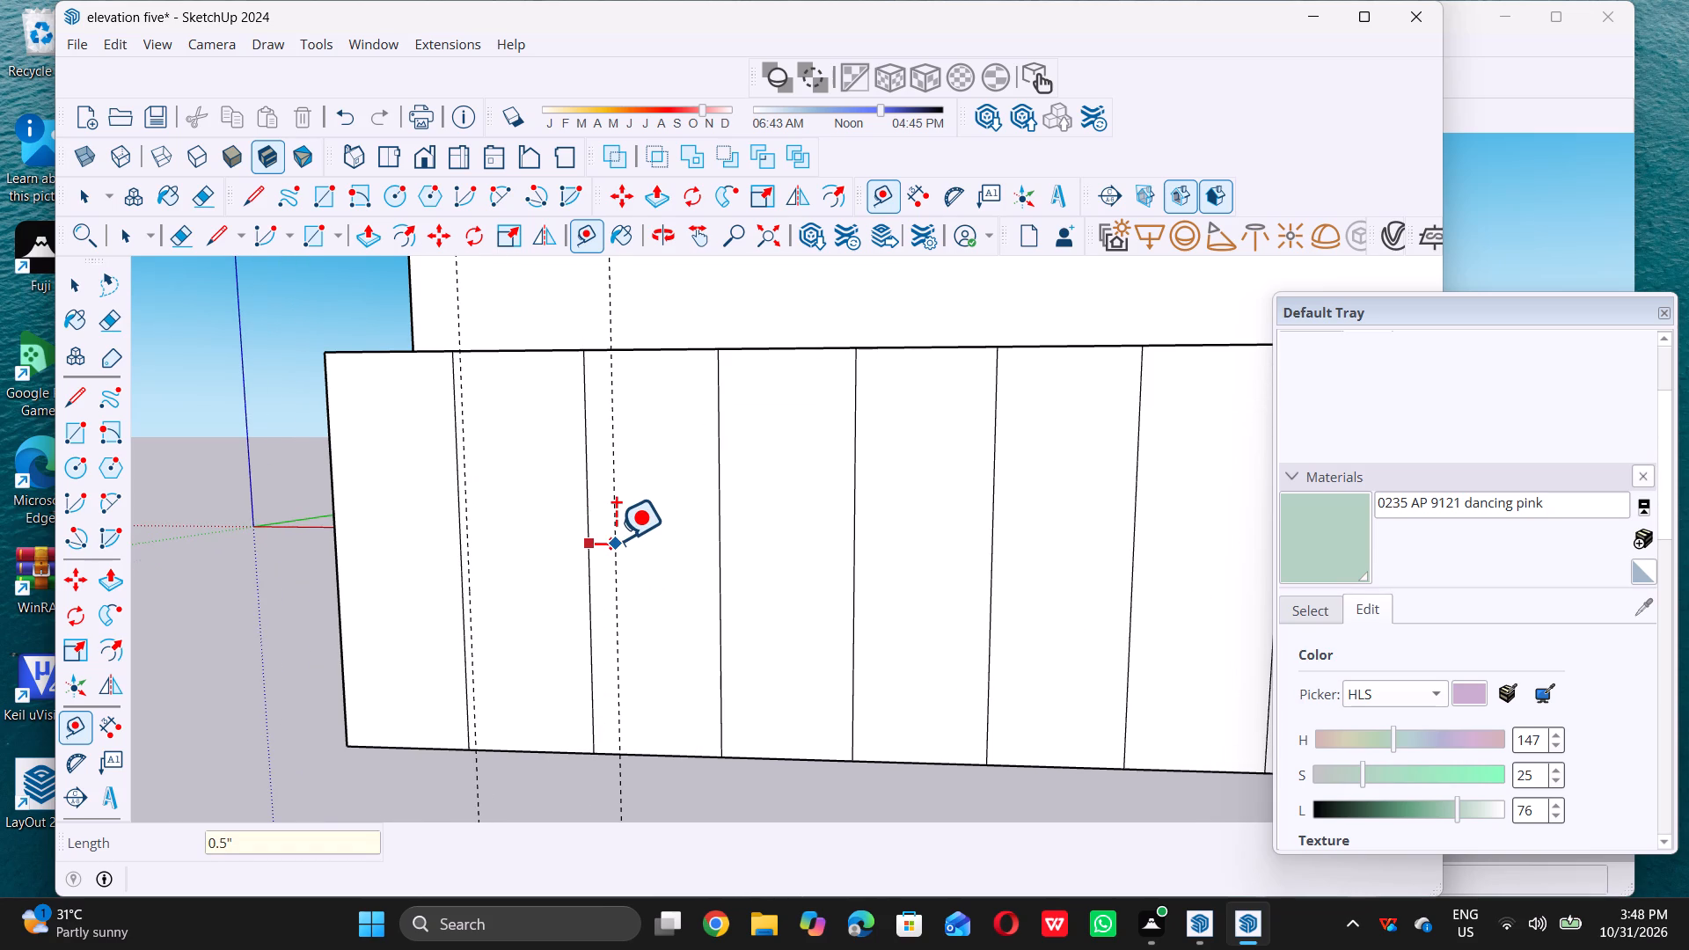
{"action": "key", "text": "Return"}
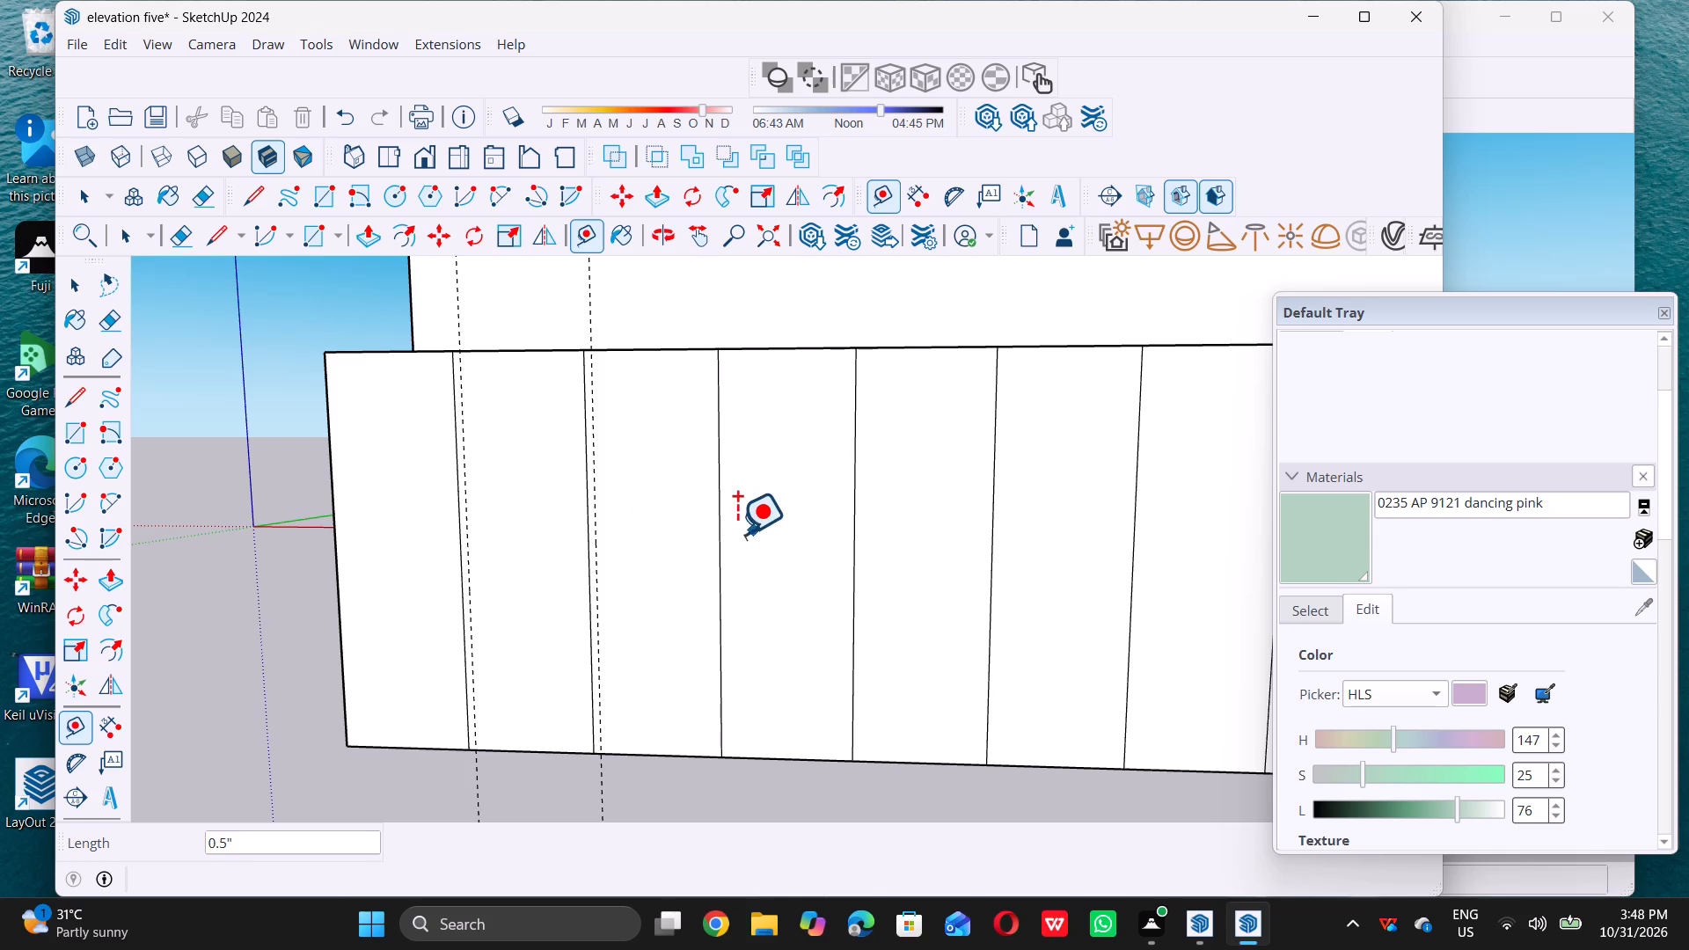
{"action": "left_click", "coordinate": [716, 518]}
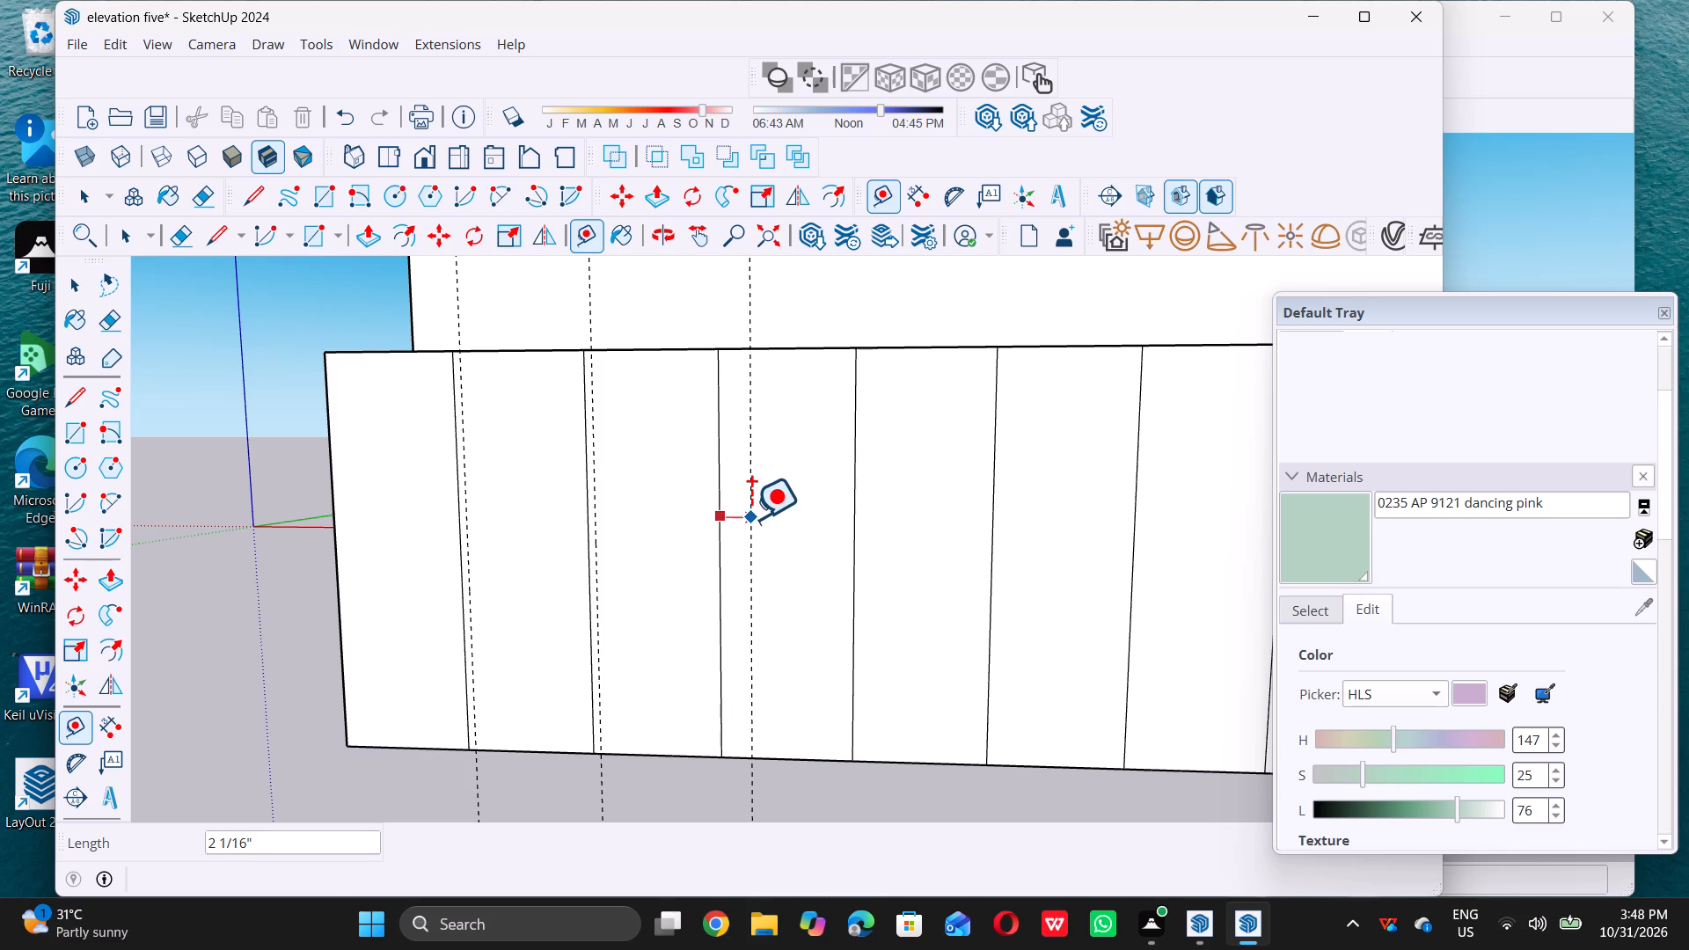
{"action": "type", "text": "0.5"}
{"action": "key", "text": "shift+quotedbl"}
{"action": "key", "text": "Return"}
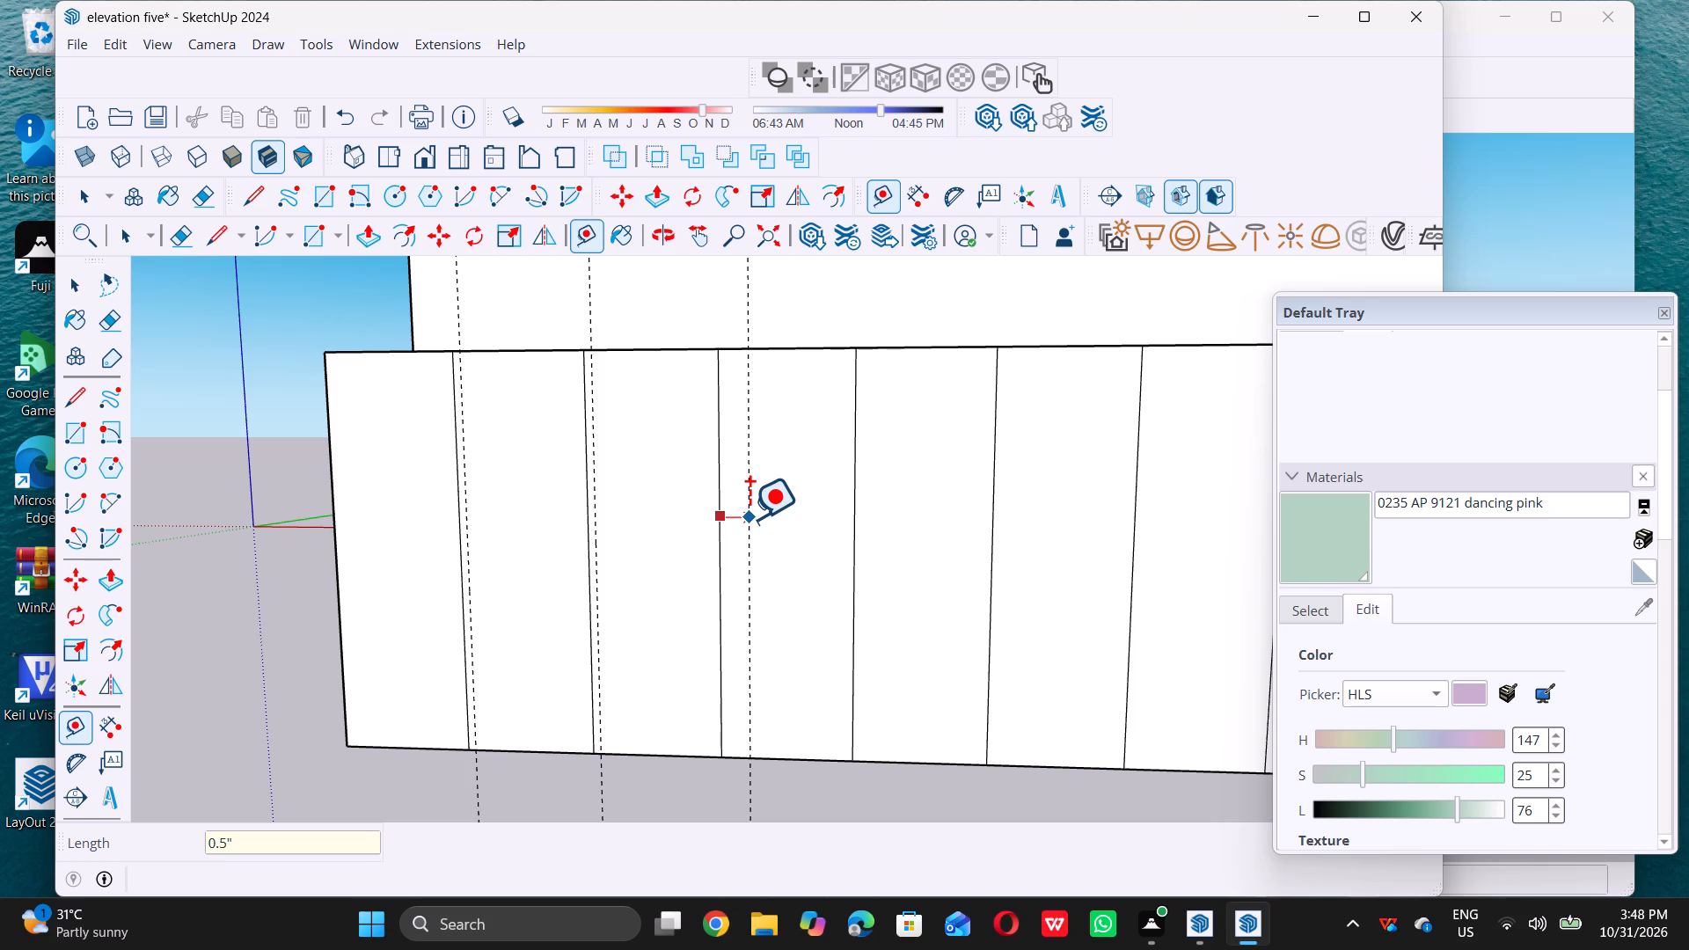
Add parallel guides 0.5" from the fourth and fifth panel lines, offset in the same direction as the previous guides.
{"action": "left_click", "coordinate": [854, 500]}
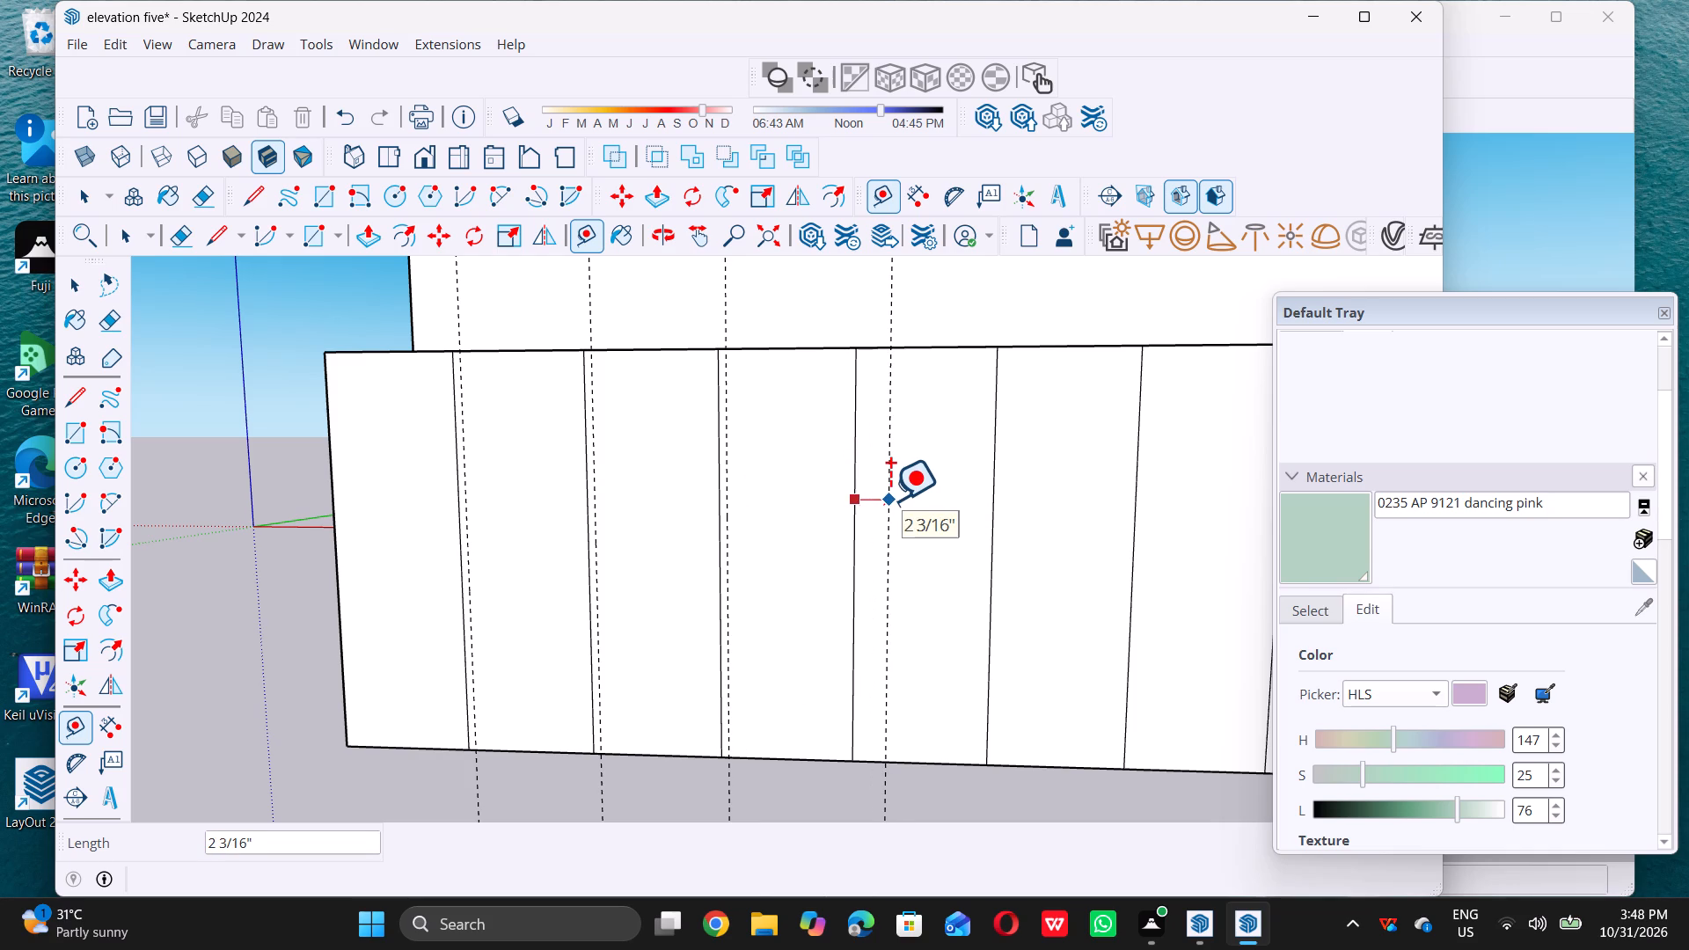
{"action": "type", "text": "0.5"}
{"action": "key", "text": "shift+quotedbl"}
{"action": "key", "text": "Return"}
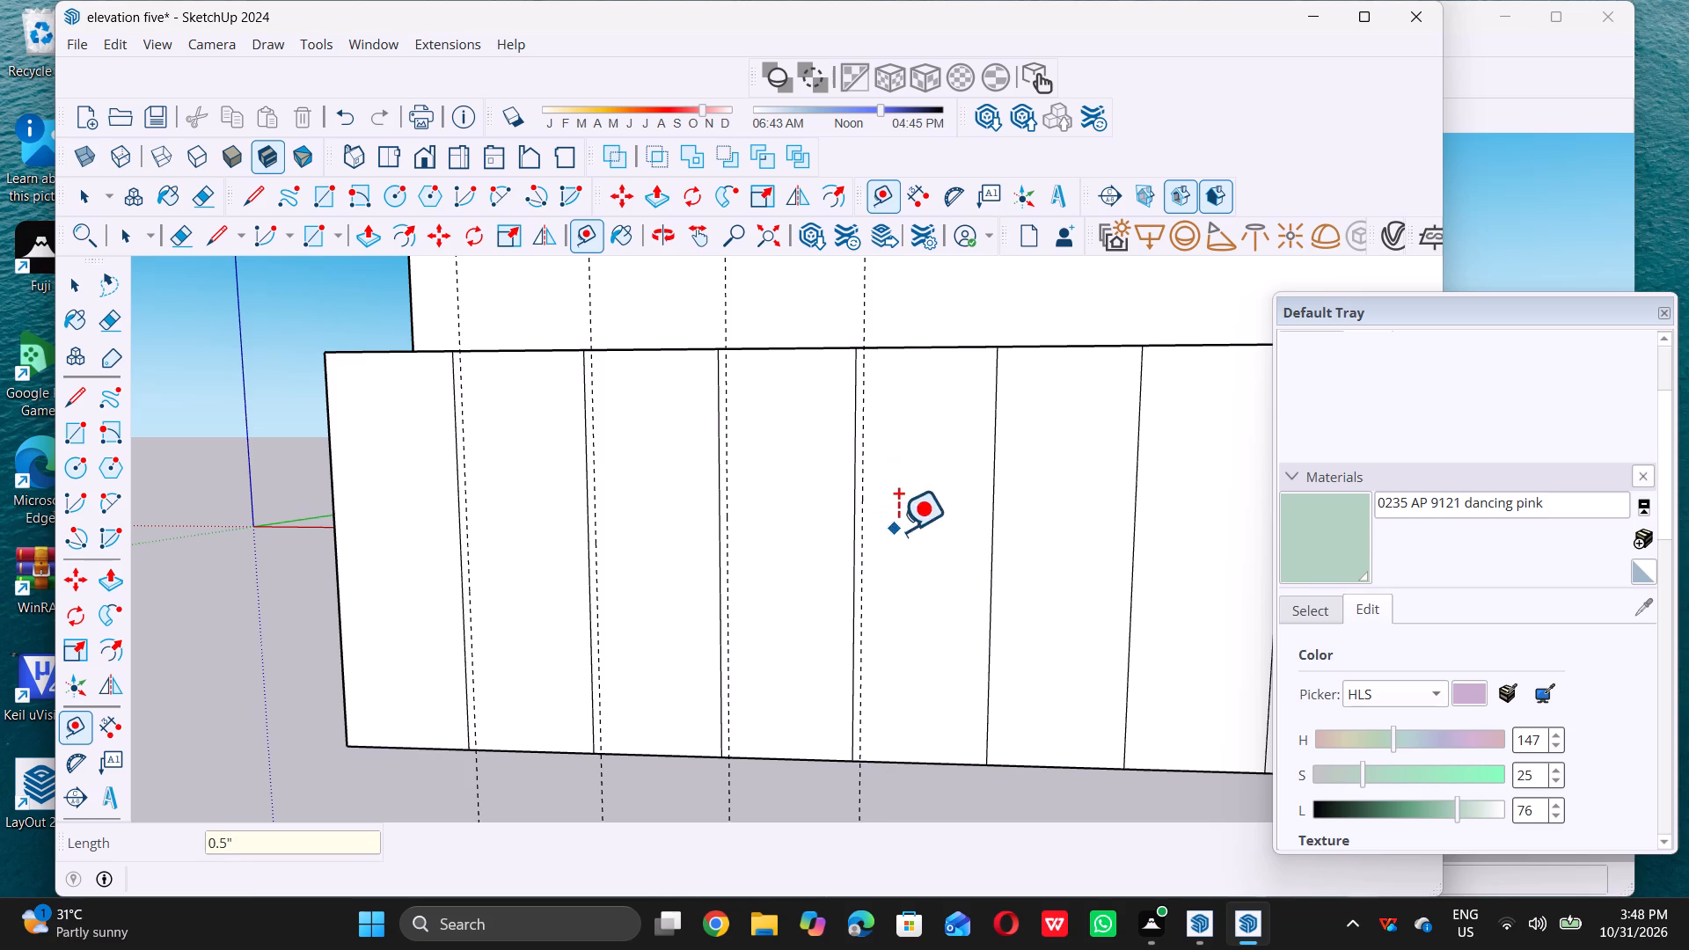
{"action": "left_click", "coordinate": [992, 529]}
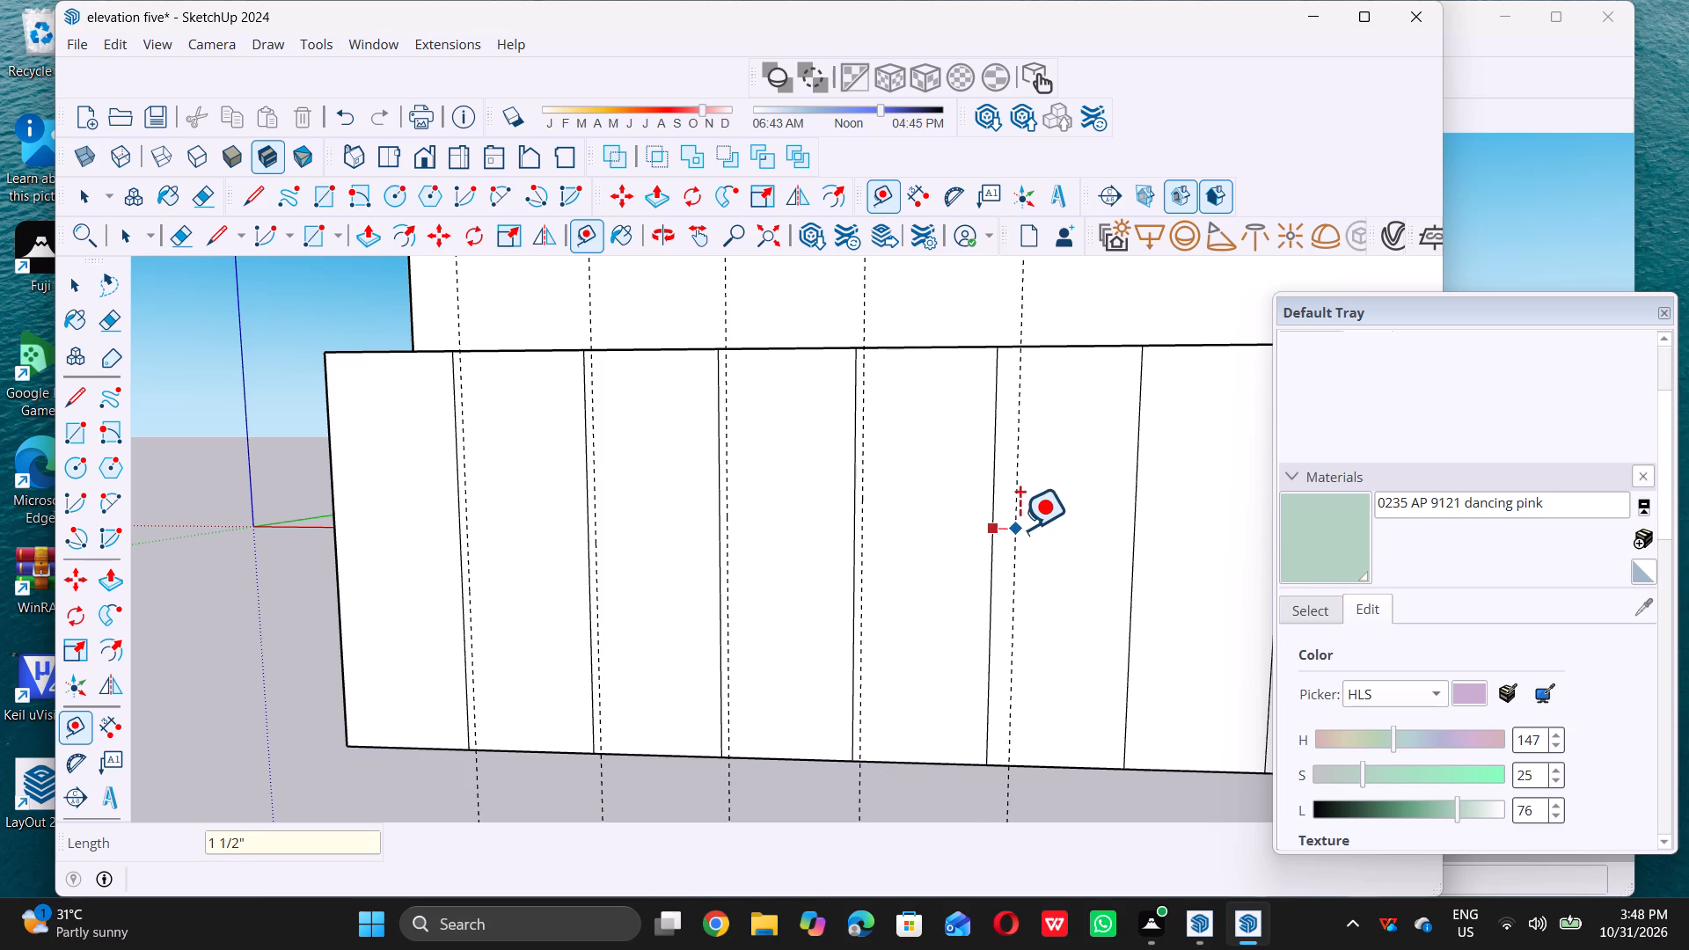
{"action": "type", "text": "0.5"}
{"action": "key", "text": "shift+quotedbl"}
{"action": "key", "text": "Return"}
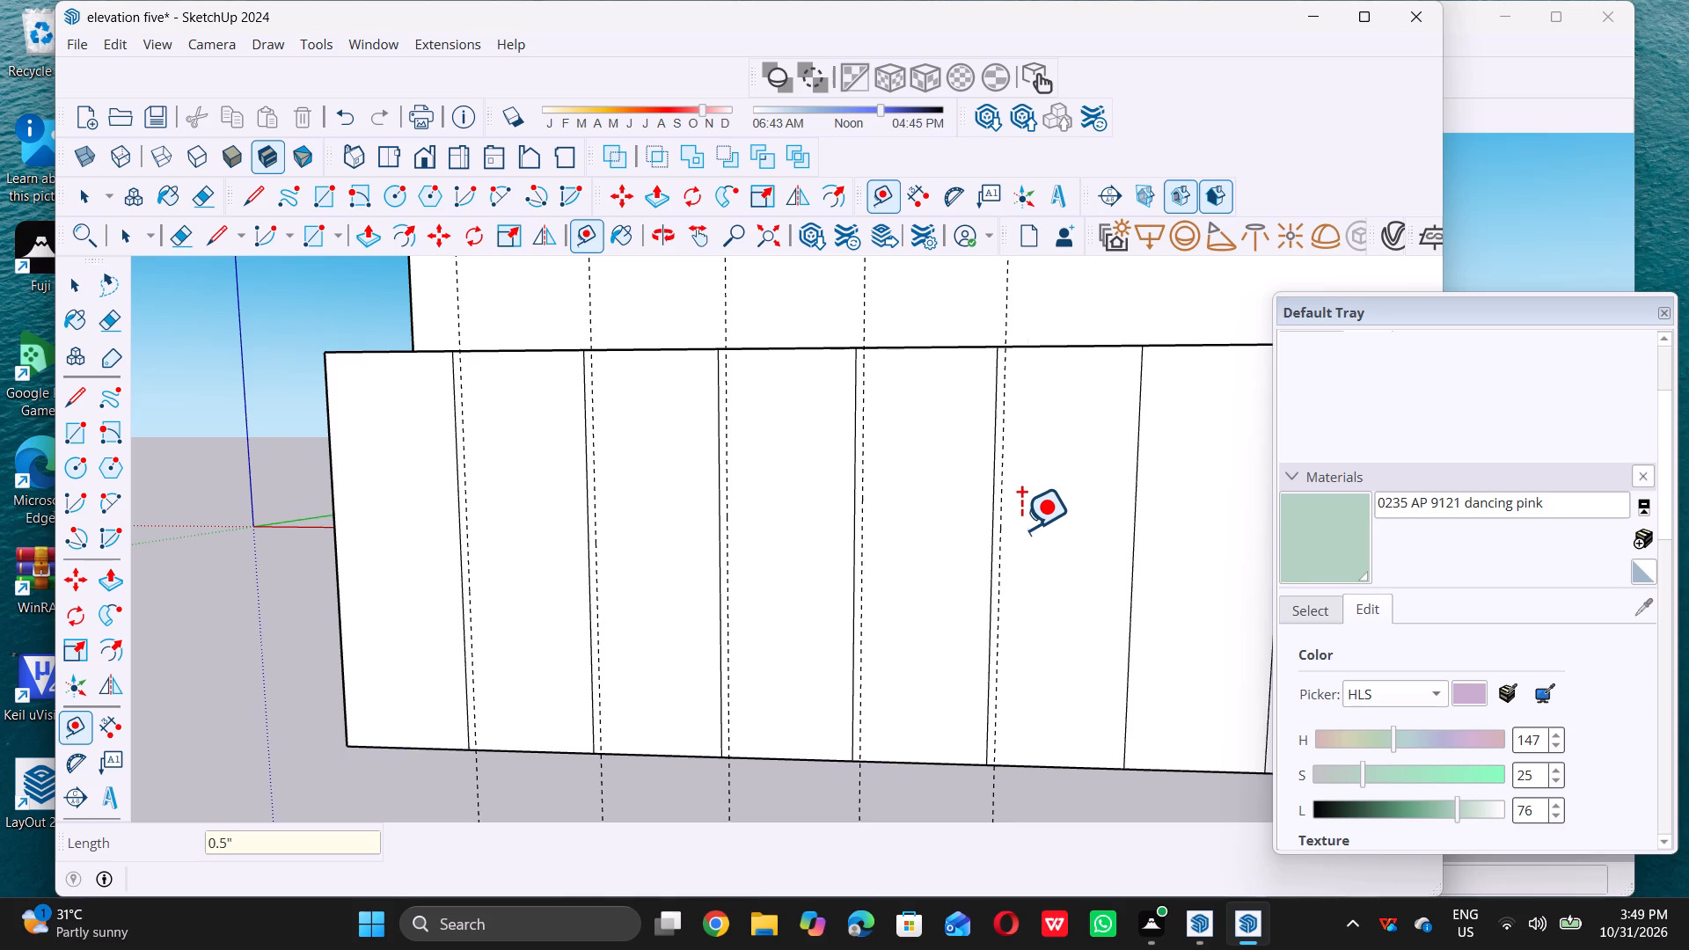
{"action": "scroll", "coordinate": [960, 522], "scroll_direction": "down", "scroll_amount": 5}
{"action": "scroll", "coordinate": [1155, 543], "scroll_direction": "up", "scroll_amount": 3}
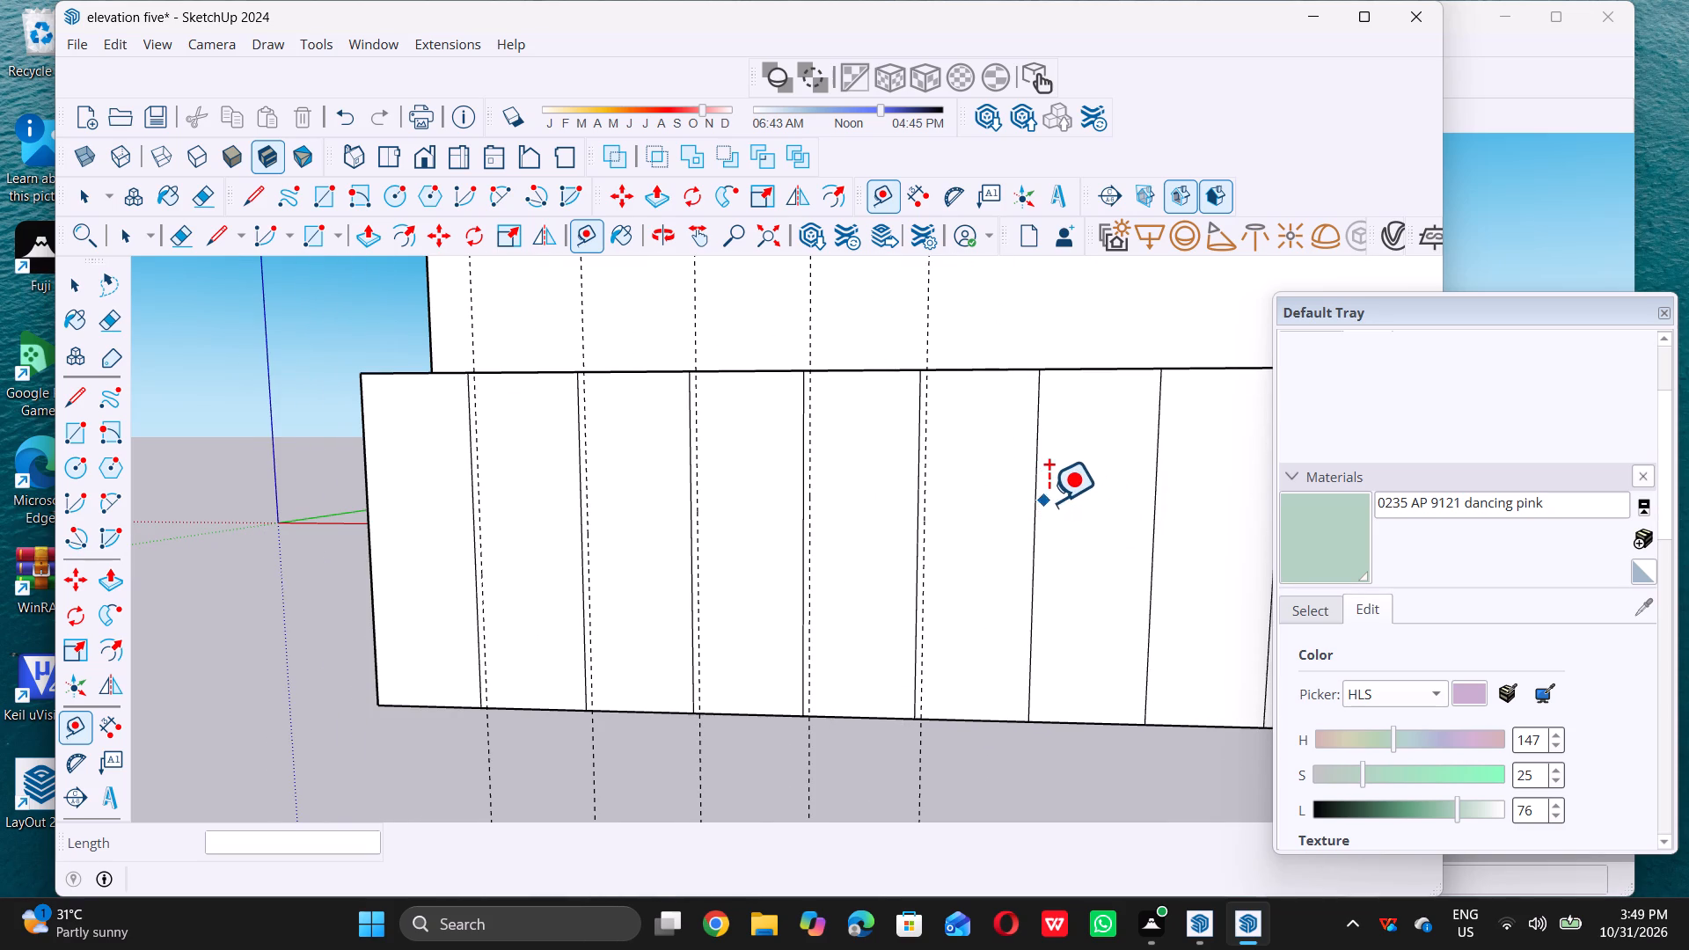
Add parallel guides 0.5" from the sixth and seventh panel lines, offset in the same direction as the previous guides.
{"action": "left_click", "coordinate": [1037, 495]}
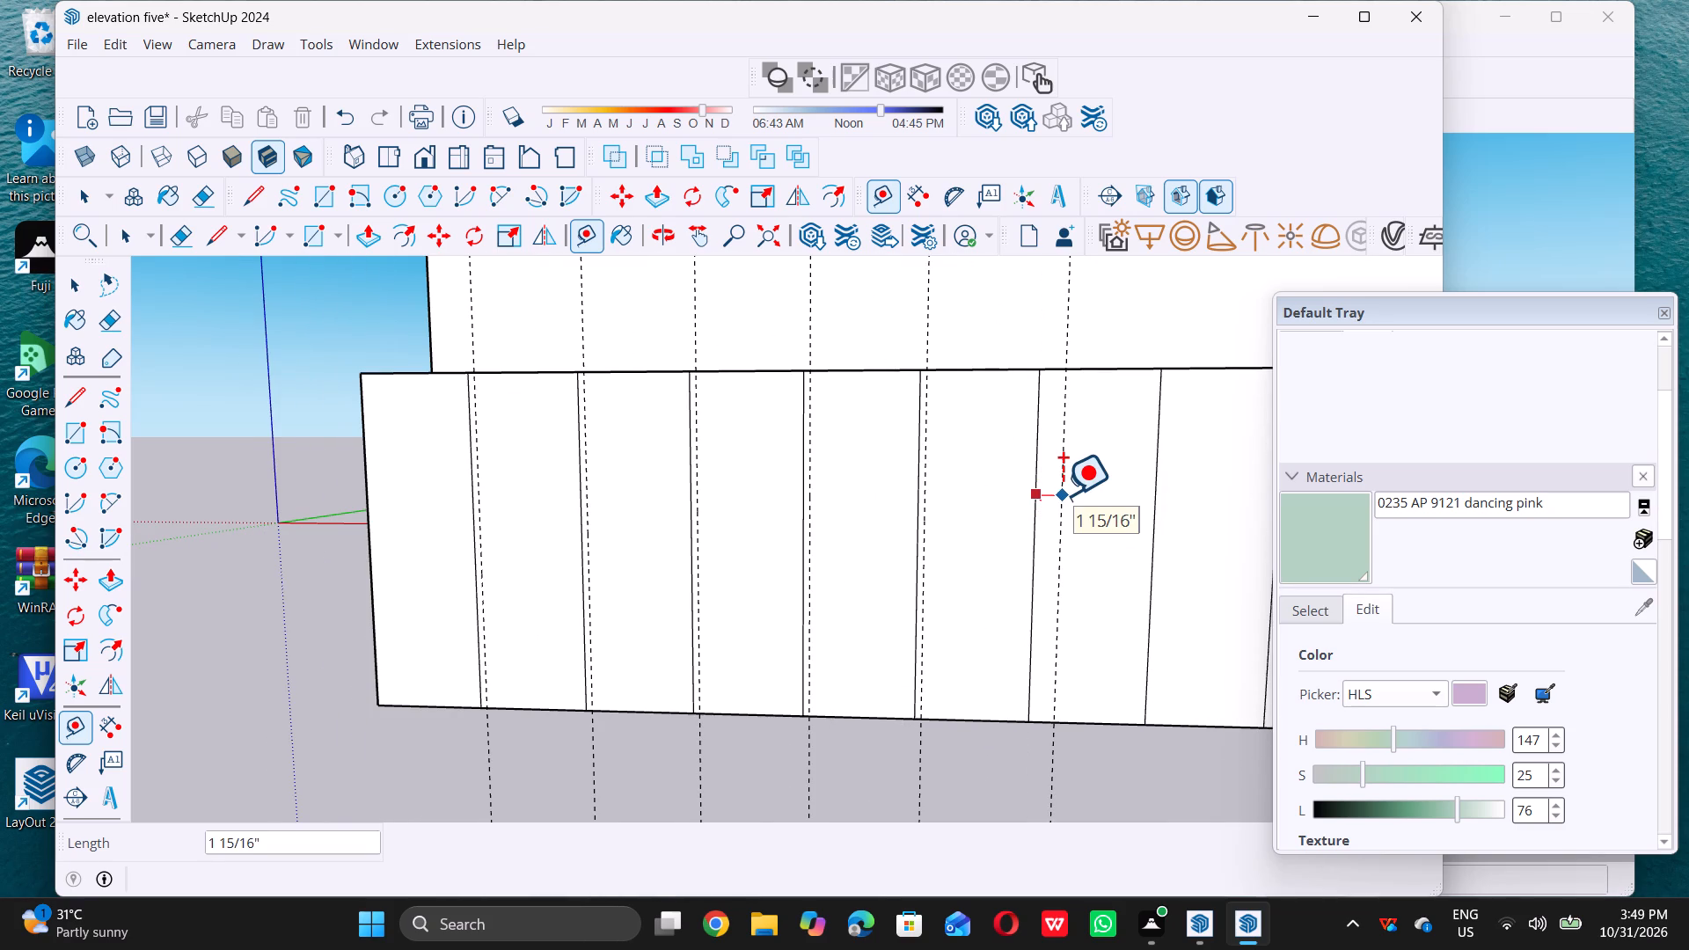
{"action": "type", "text": "0.5"}
{"action": "key", "text": "shift+quotedbl"}
{"action": "key", "text": "Return"}
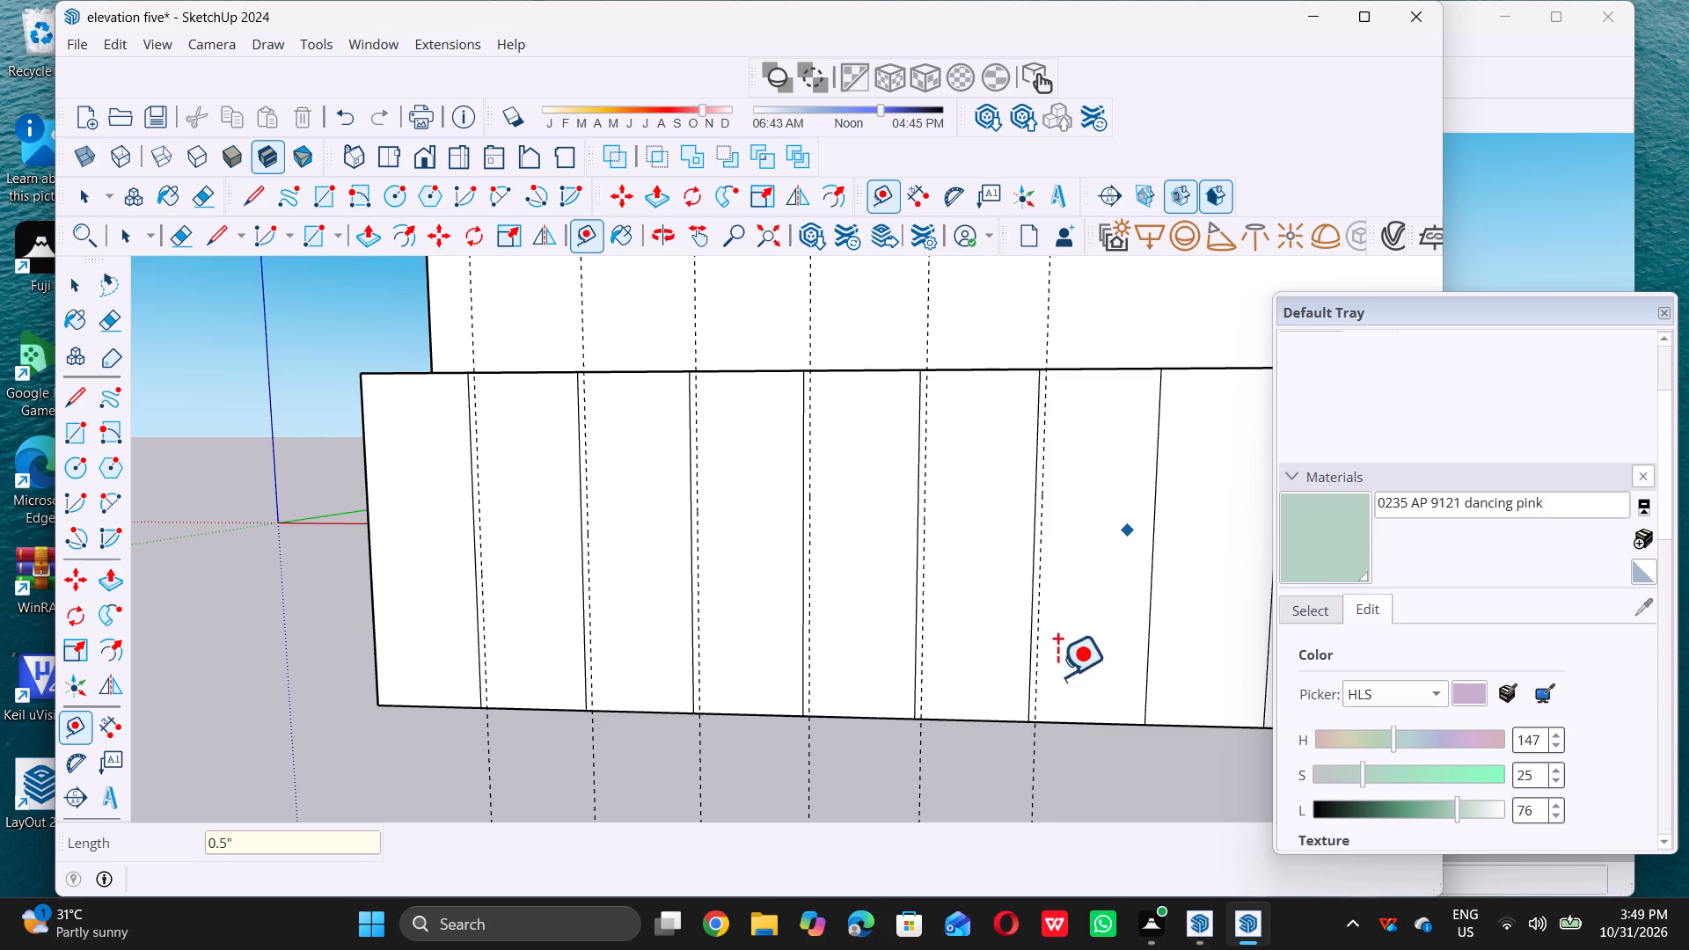
{"action": "scroll", "coordinate": [1042, 654], "scroll_direction": "down", "scroll_amount": 5}
{"action": "scroll", "coordinate": [968, 634], "scroll_direction": "down", "scroll_amount": 11}
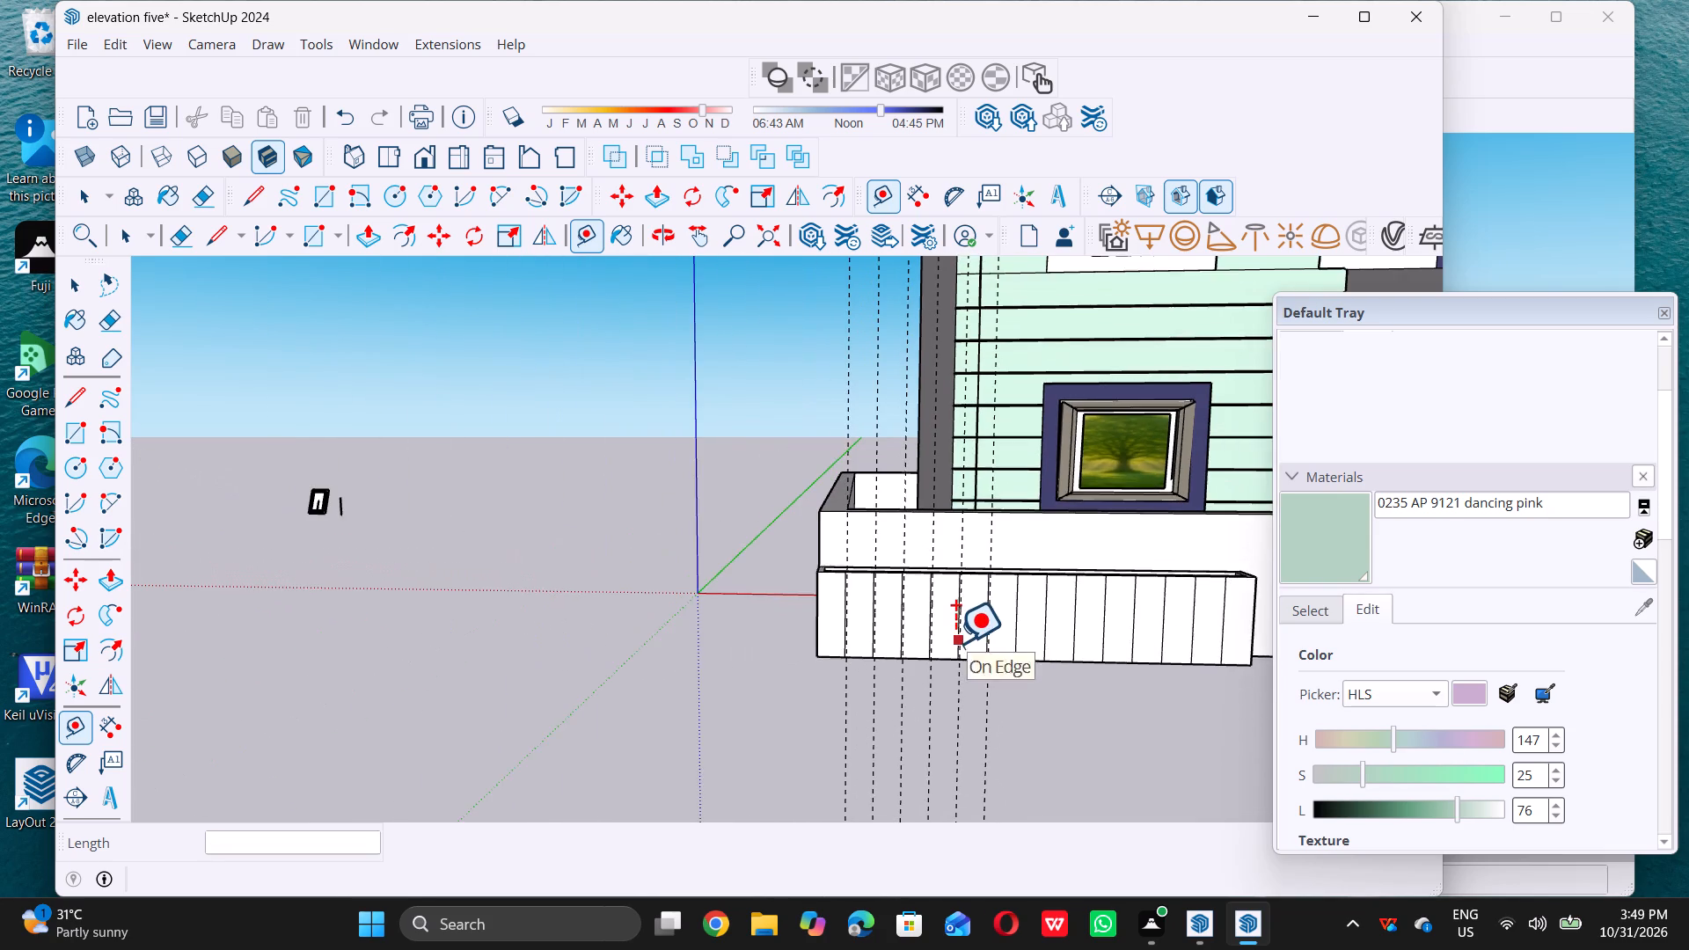
{"action": "scroll", "coordinate": [955, 642], "scroll_direction": "down", "scroll_amount": 1}
{"action": "scroll", "coordinate": [1232, 666], "scroll_direction": "up", "scroll_amount": 4}
{"action": "scroll", "coordinate": [1157, 646], "scroll_direction": "up", "scroll_amount": 5}
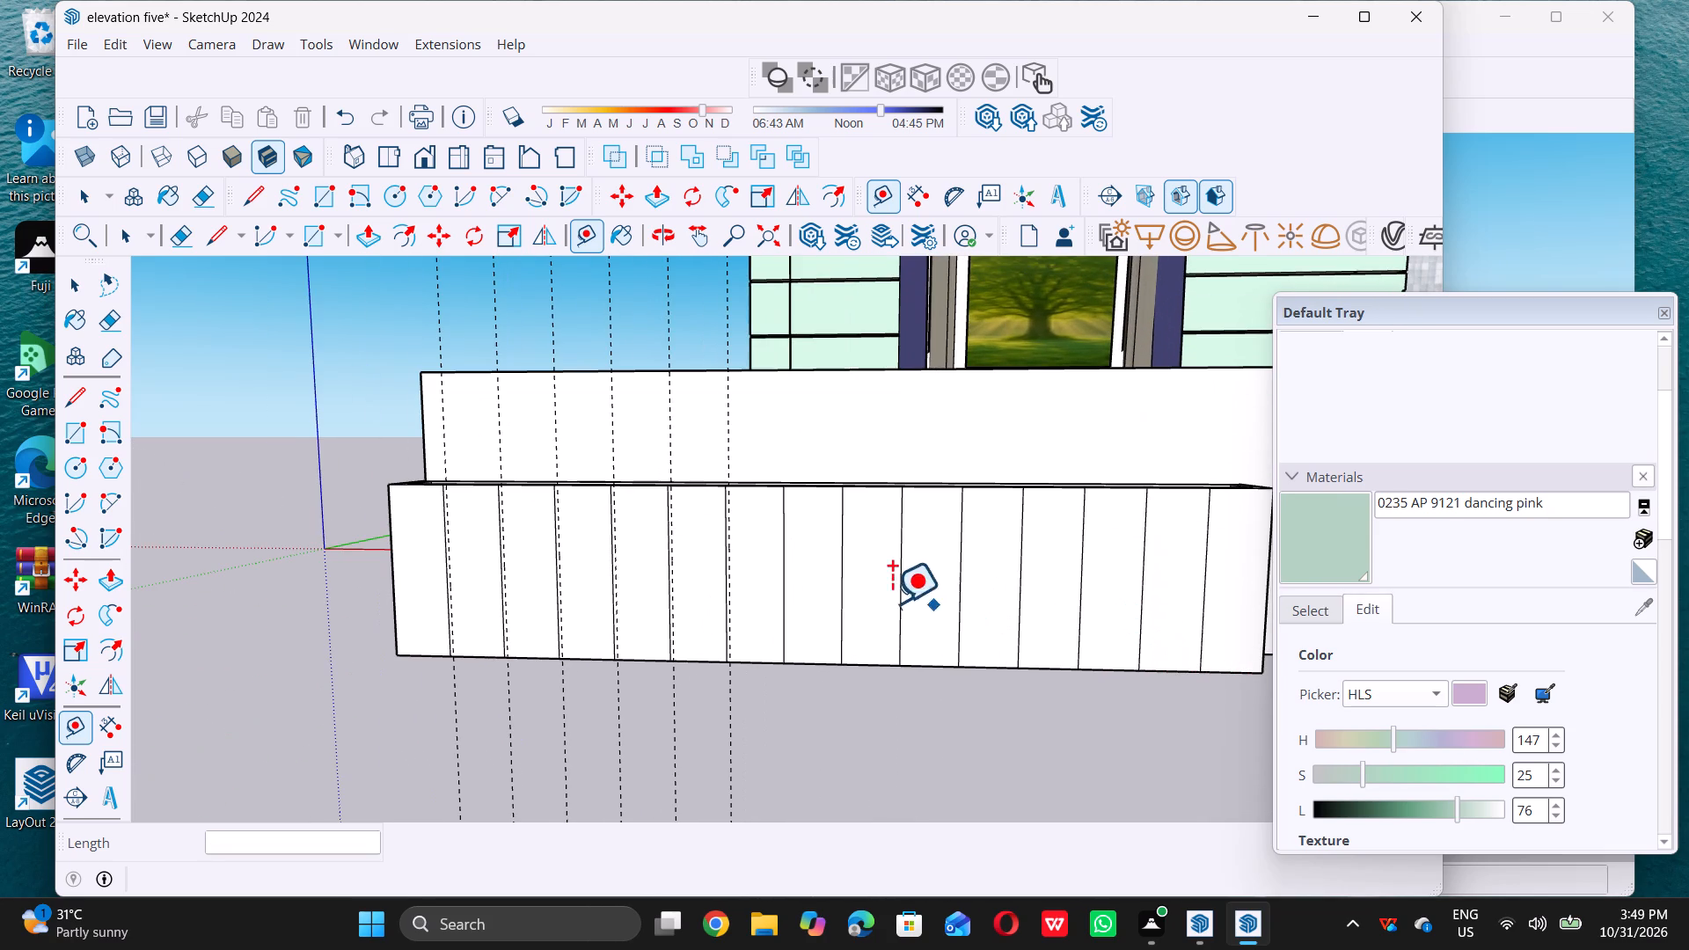
{"action": "left_click", "coordinate": [786, 579]}
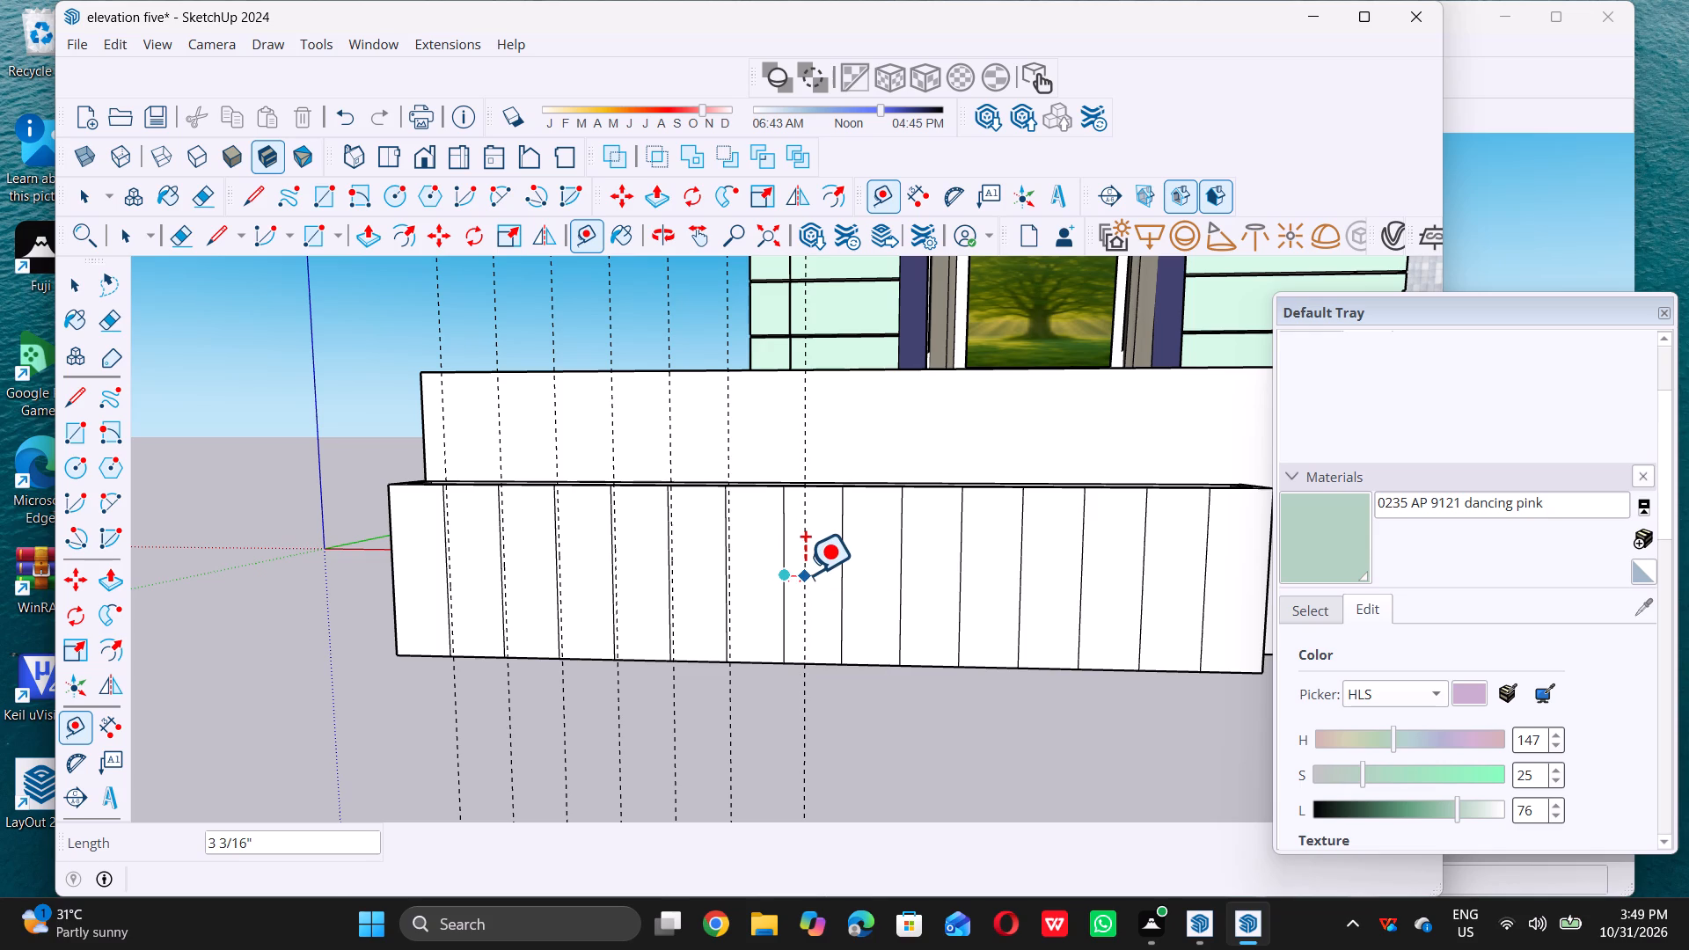
{"action": "type", "text": "0.5"}
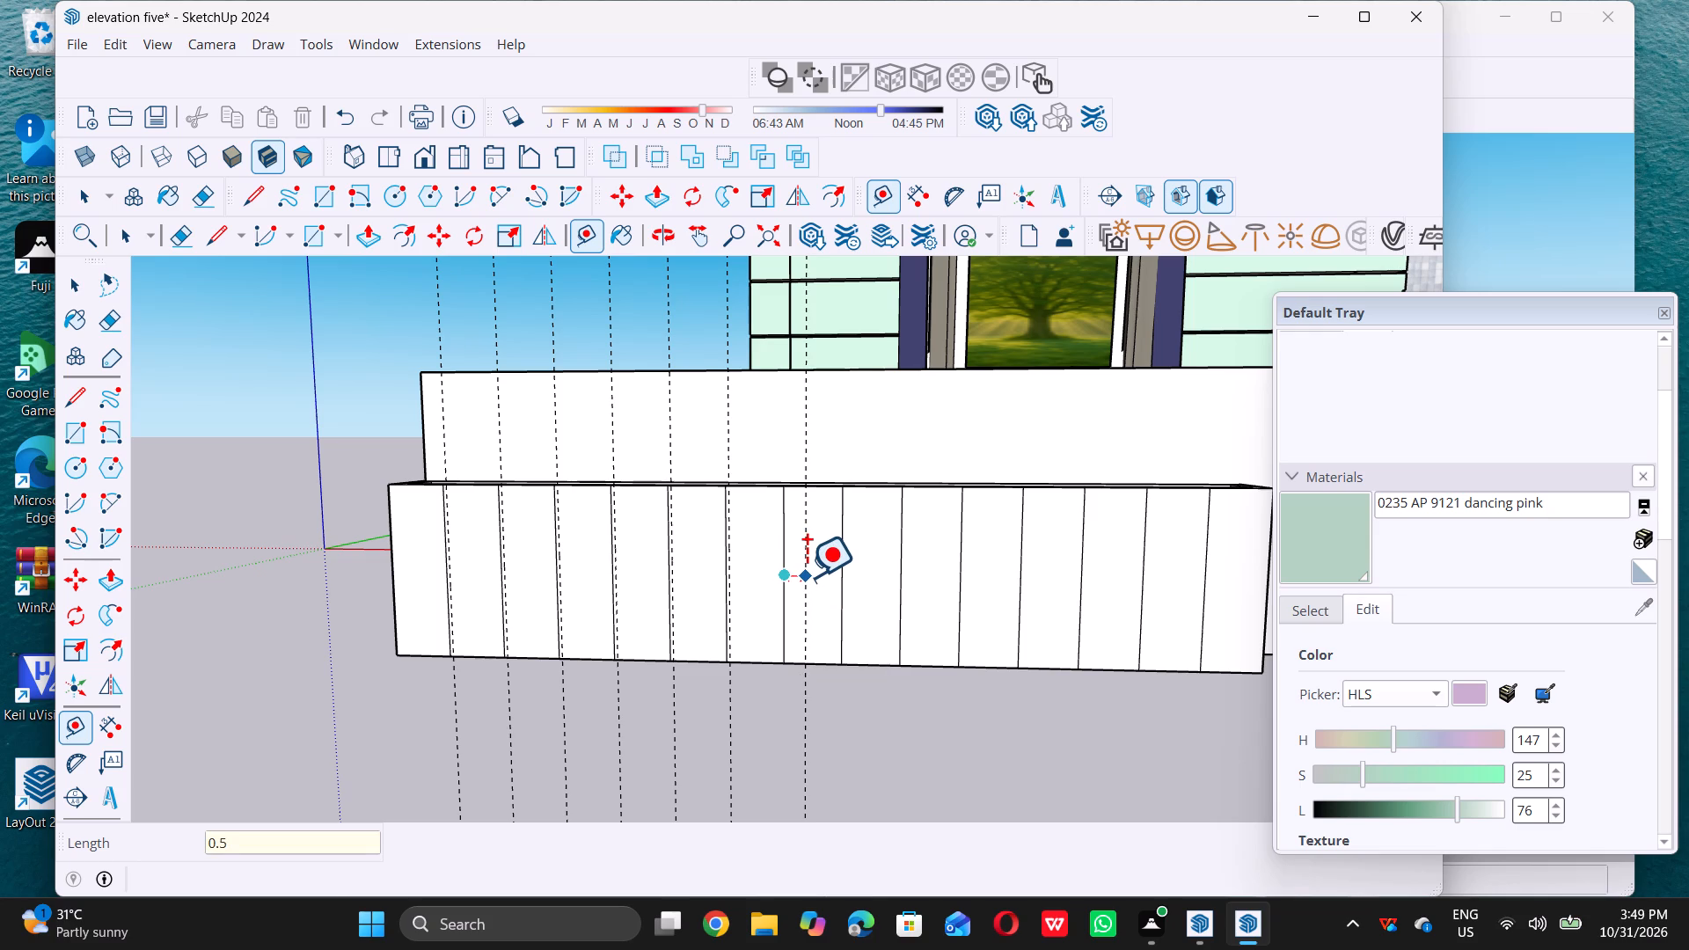
{"action": "key", "text": "shift+quotedbl"}
{"action": "key", "text": "Return"}
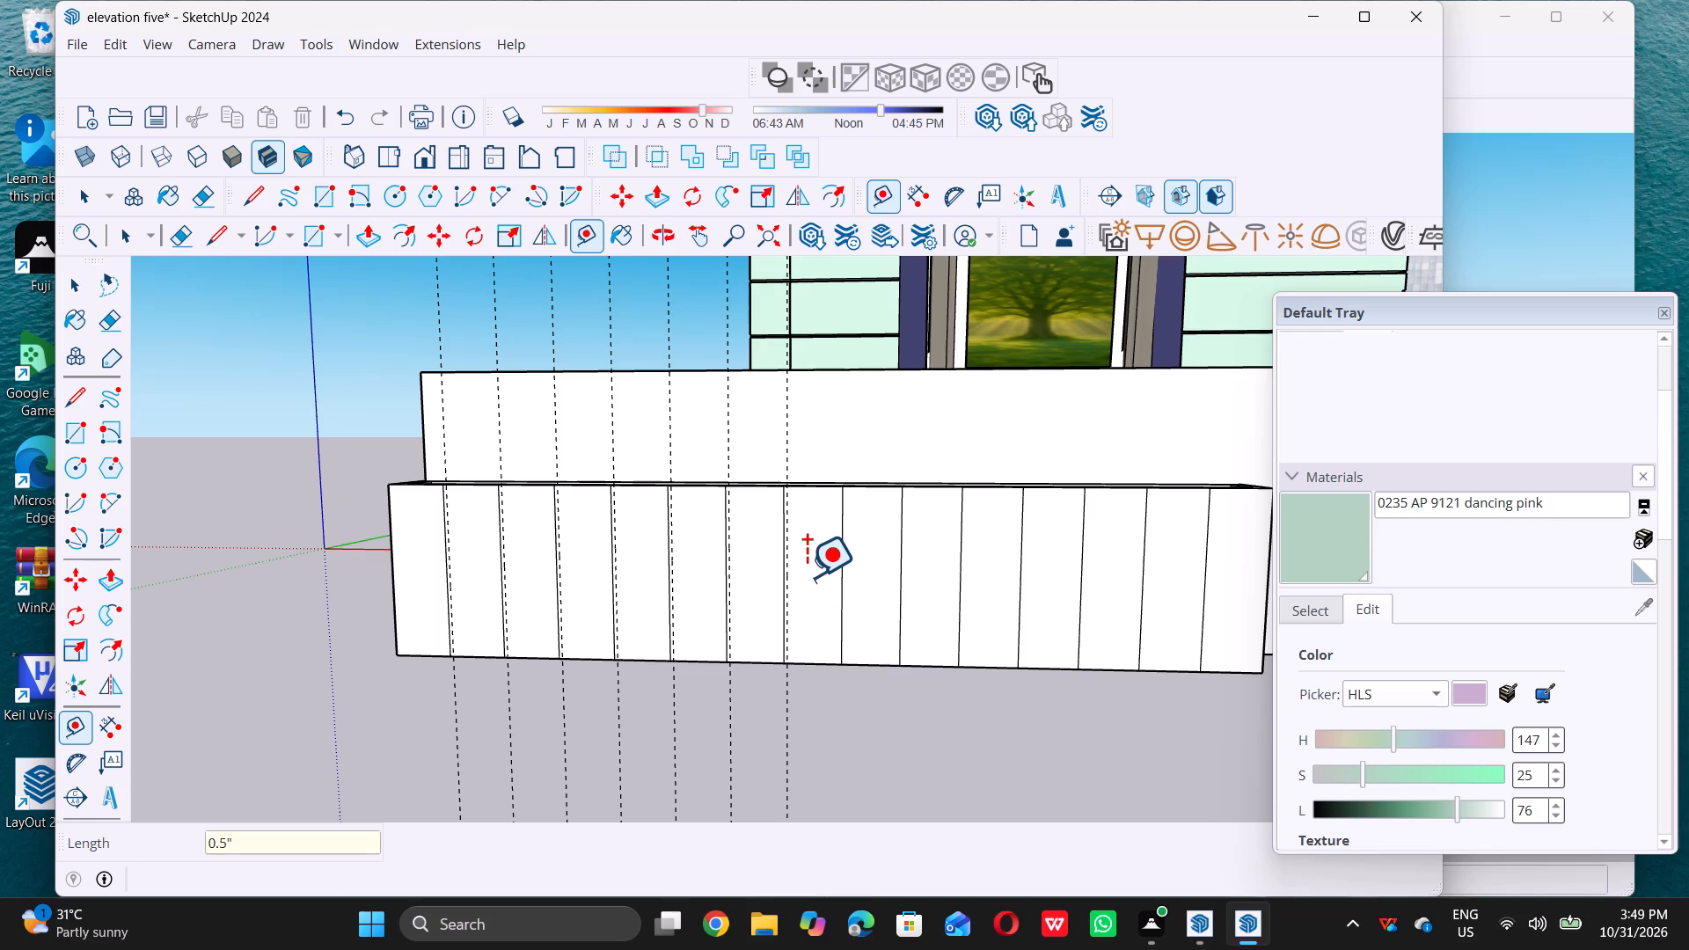
Add parallel guides 0.5" from the eighth and ninth panel lines, offset in the same direction as the previous guides.
{"action": "left_click", "coordinate": [844, 552]}
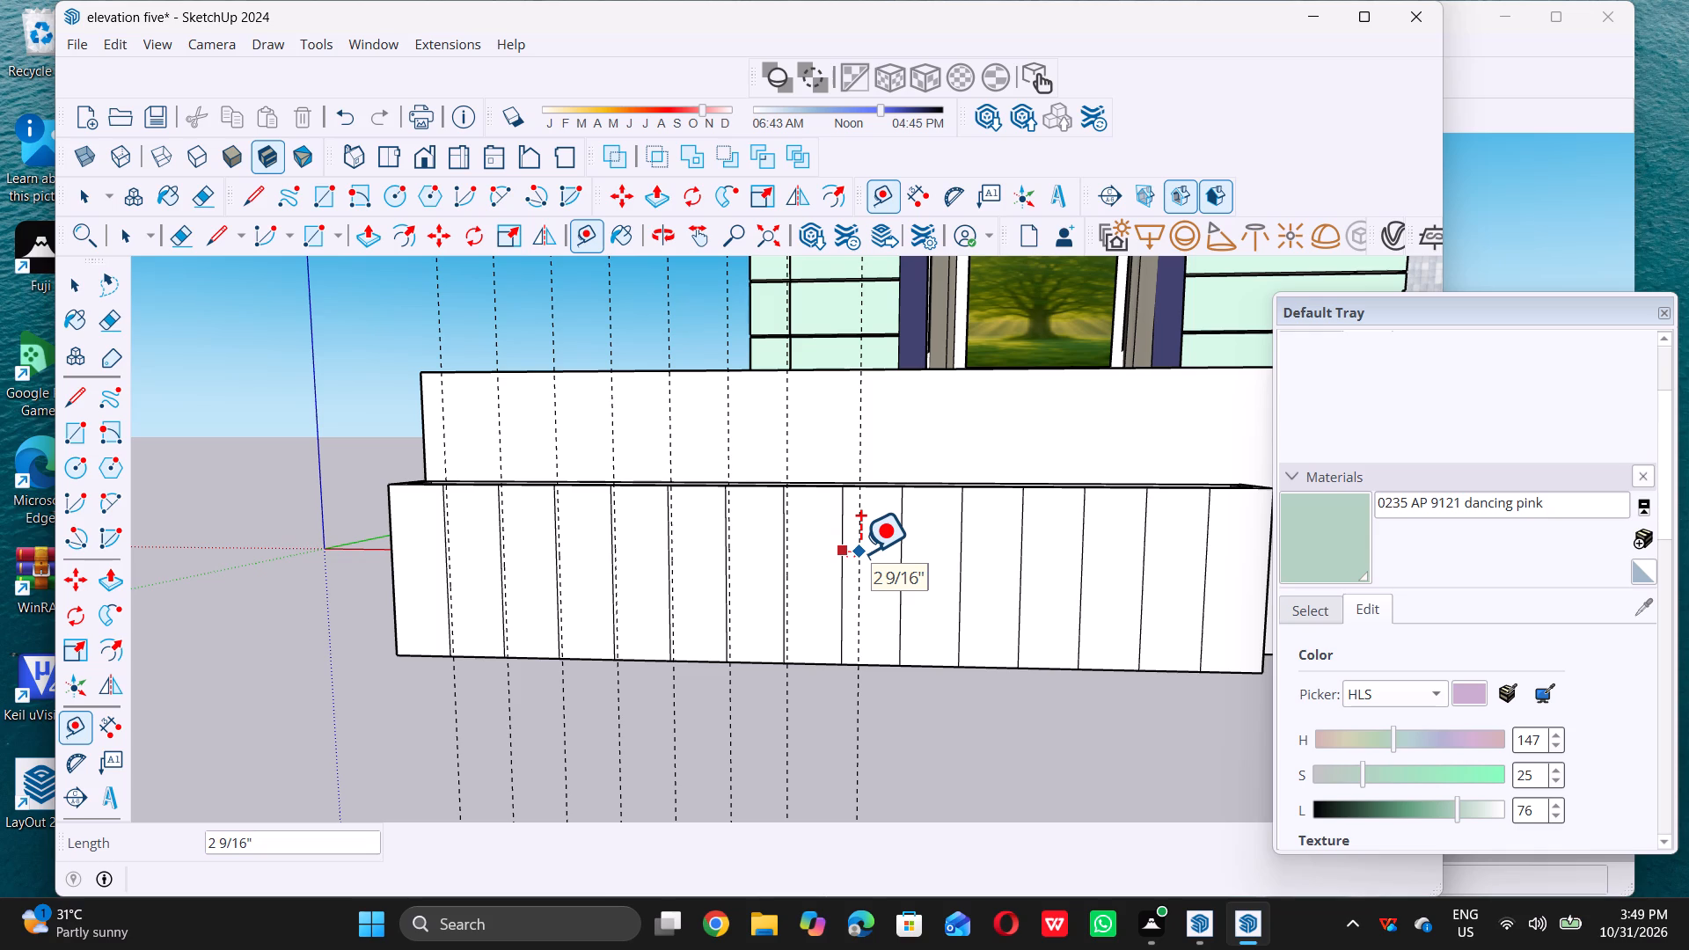
{"action": "type", "text": "0.5"}
{"action": "key", "text": "shift+quotedbl"}
{"action": "key", "text": "Return"}
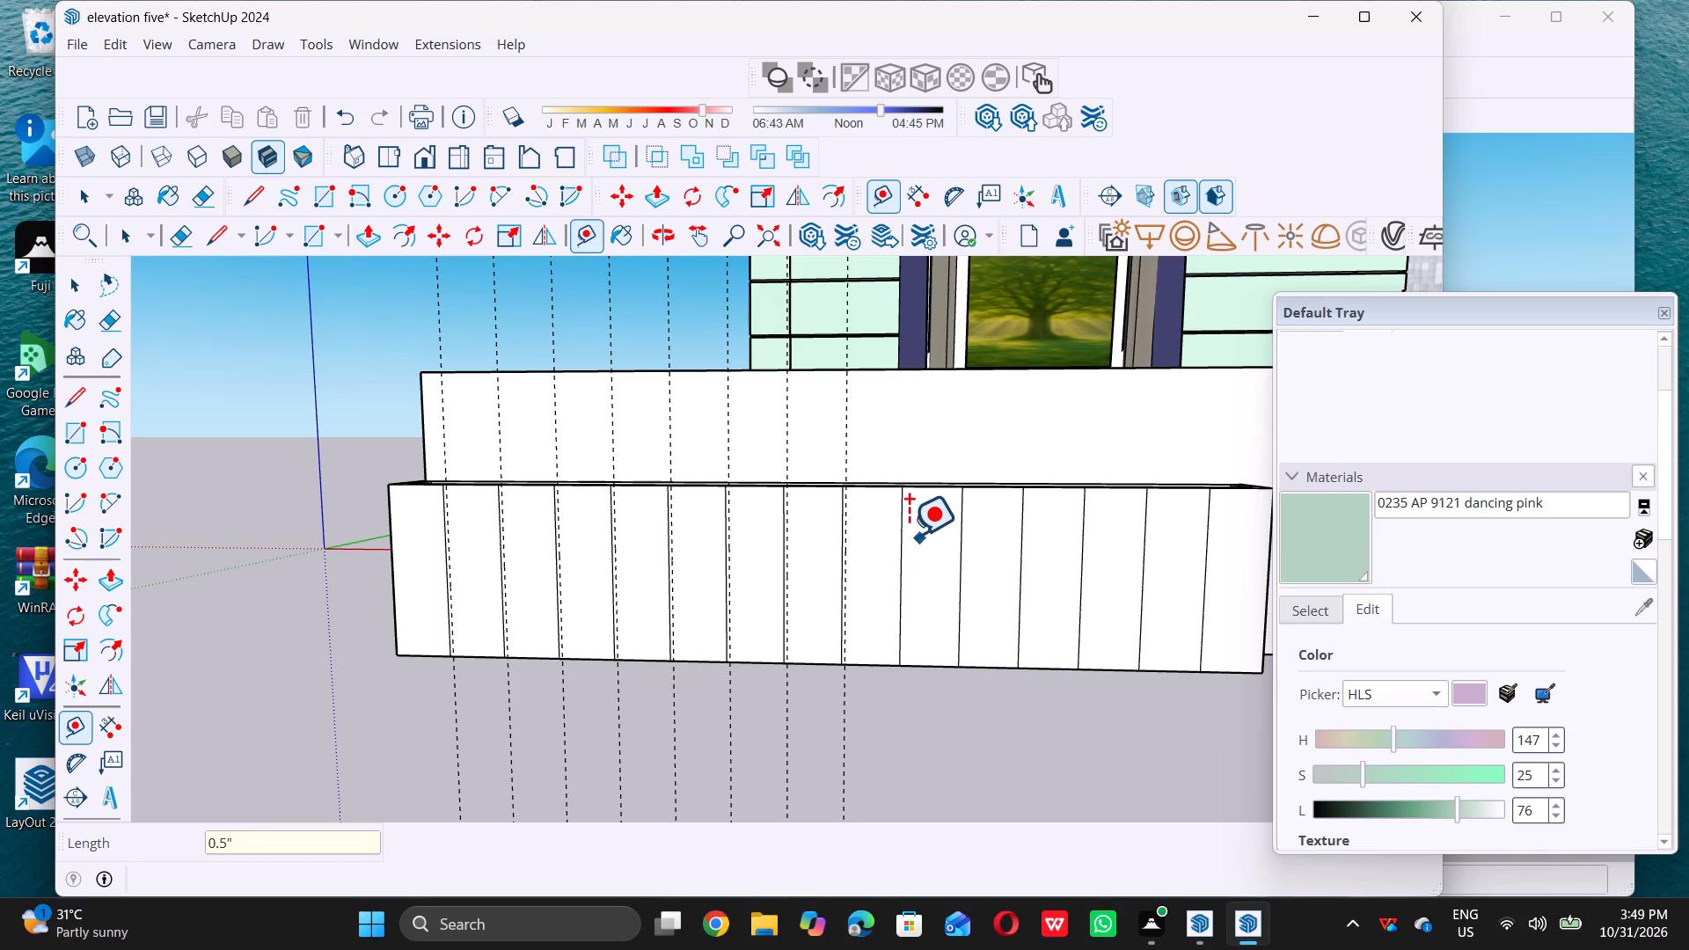
{"action": "left_click", "coordinate": [899, 531]}
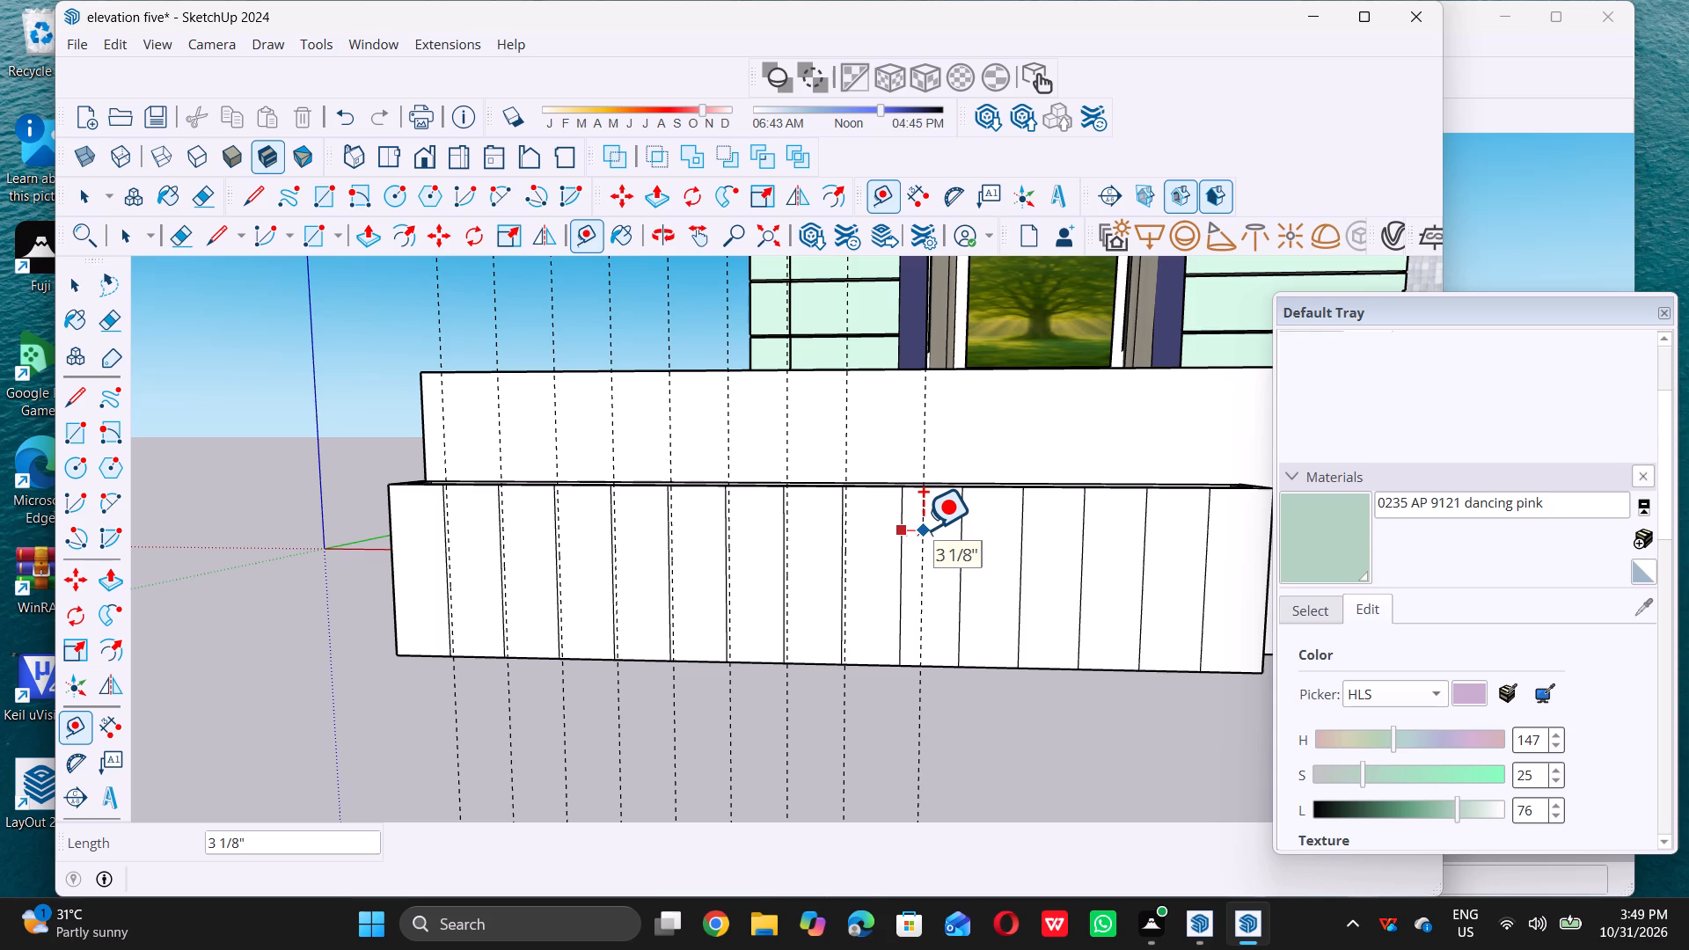
{"action": "type", "text": "0.5"}
{"action": "key", "text": "shift+quotedbl"}
{"action": "key", "text": "Return"}
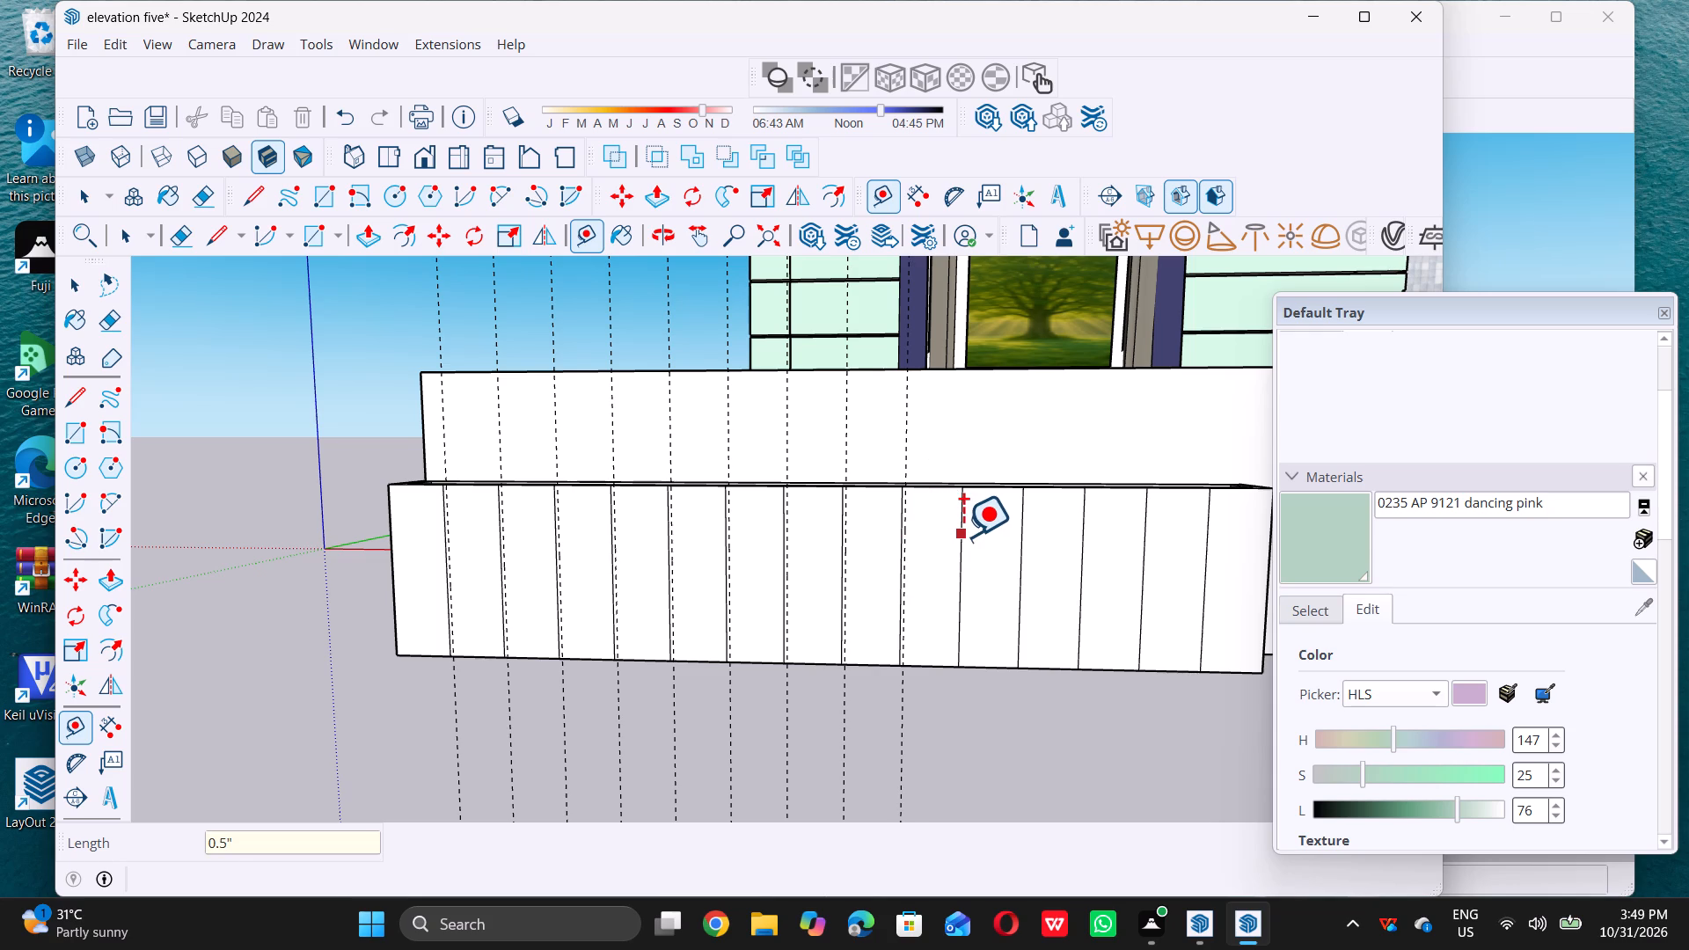
Add parallel guides 0.5" from the tenth and eleventh panel lines, offset in the same direction as the previous guides.
{"action": "left_click", "coordinate": [963, 536]}
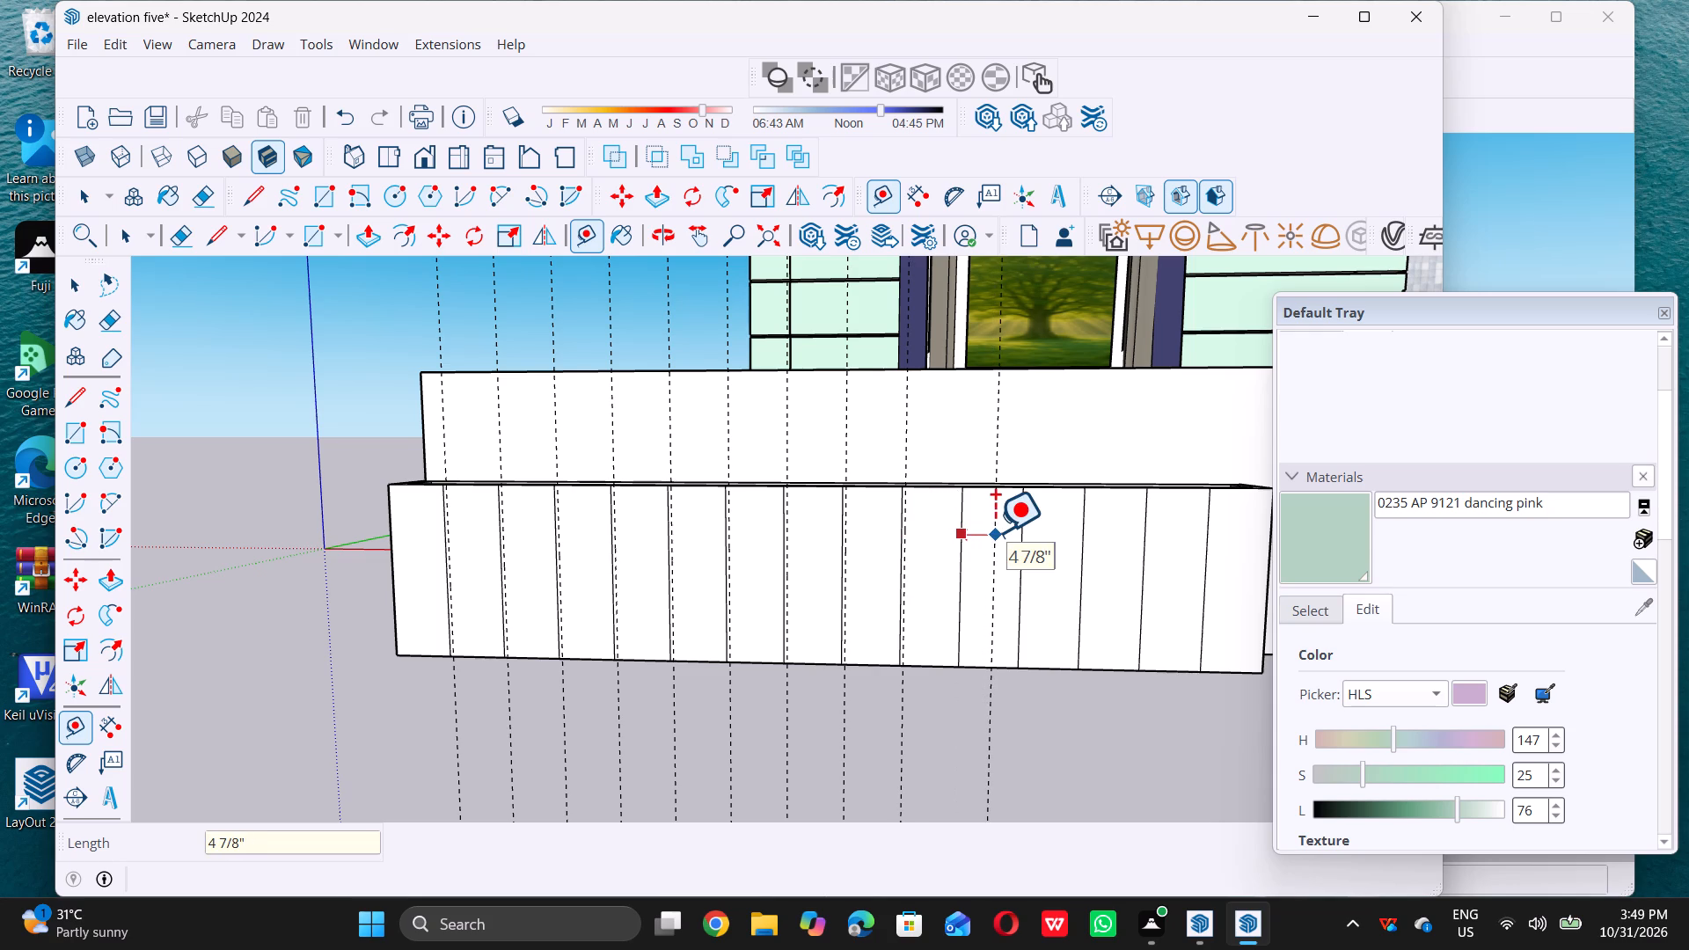
{"action": "type", "text": "0.5"}
{"action": "key", "text": "shift+quotedbl"}
{"action": "key", "text": "Return"}
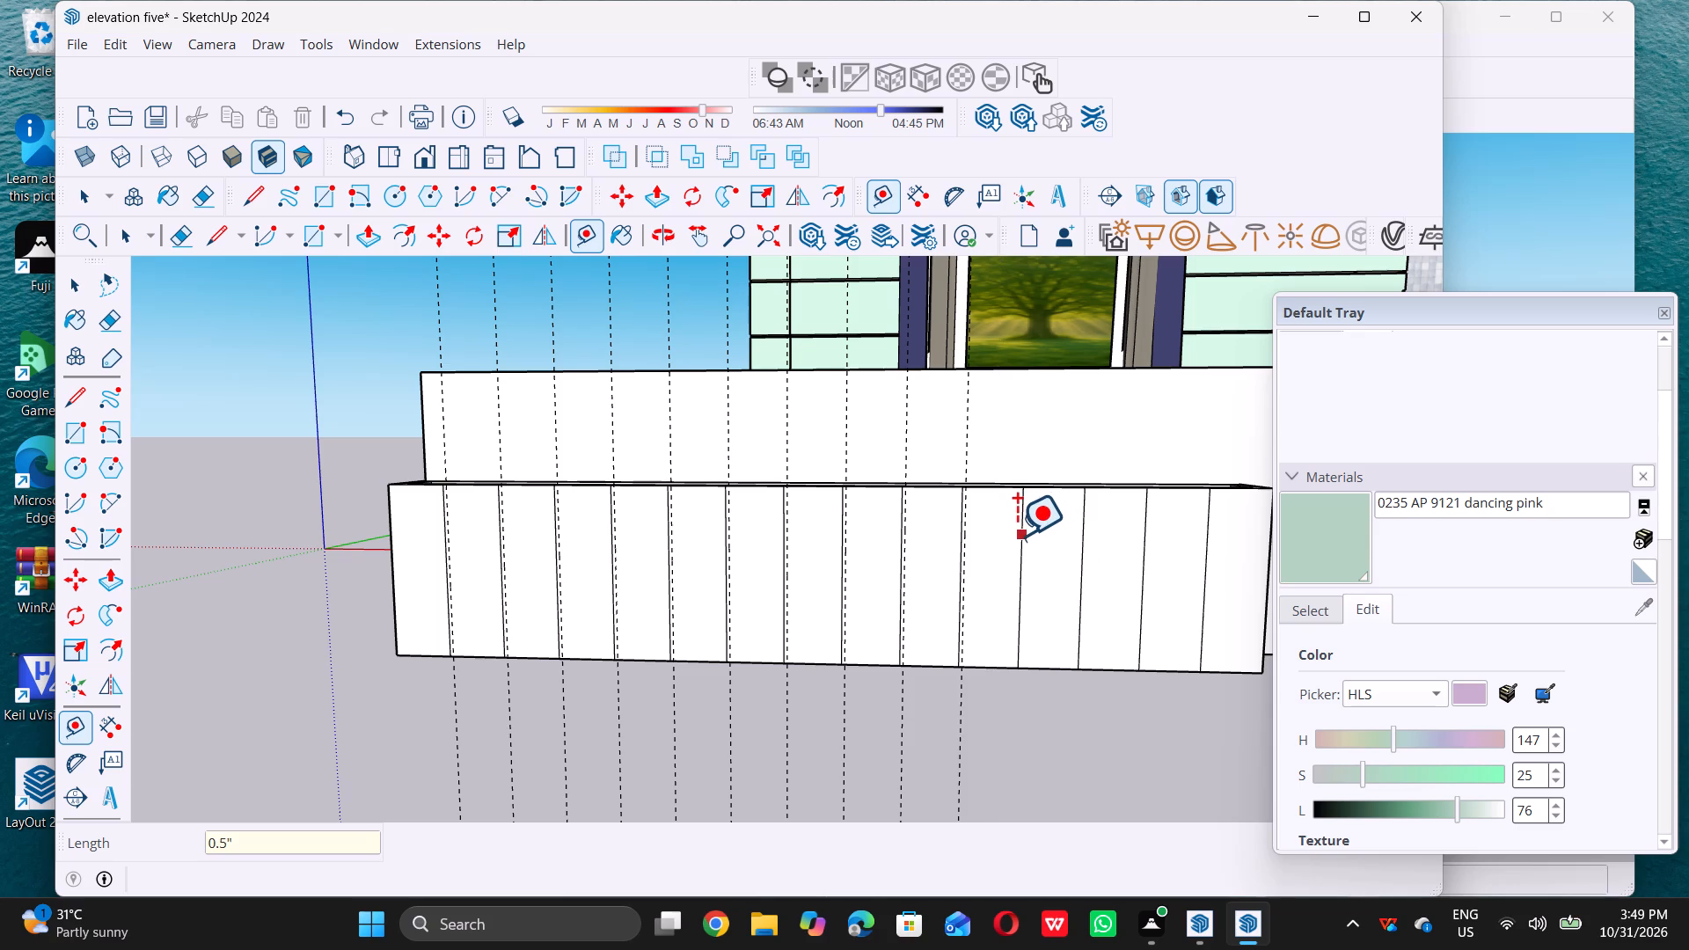
{"action": "scroll", "coordinate": [1041, 550], "scroll_direction": "up", "scroll_amount": 4}
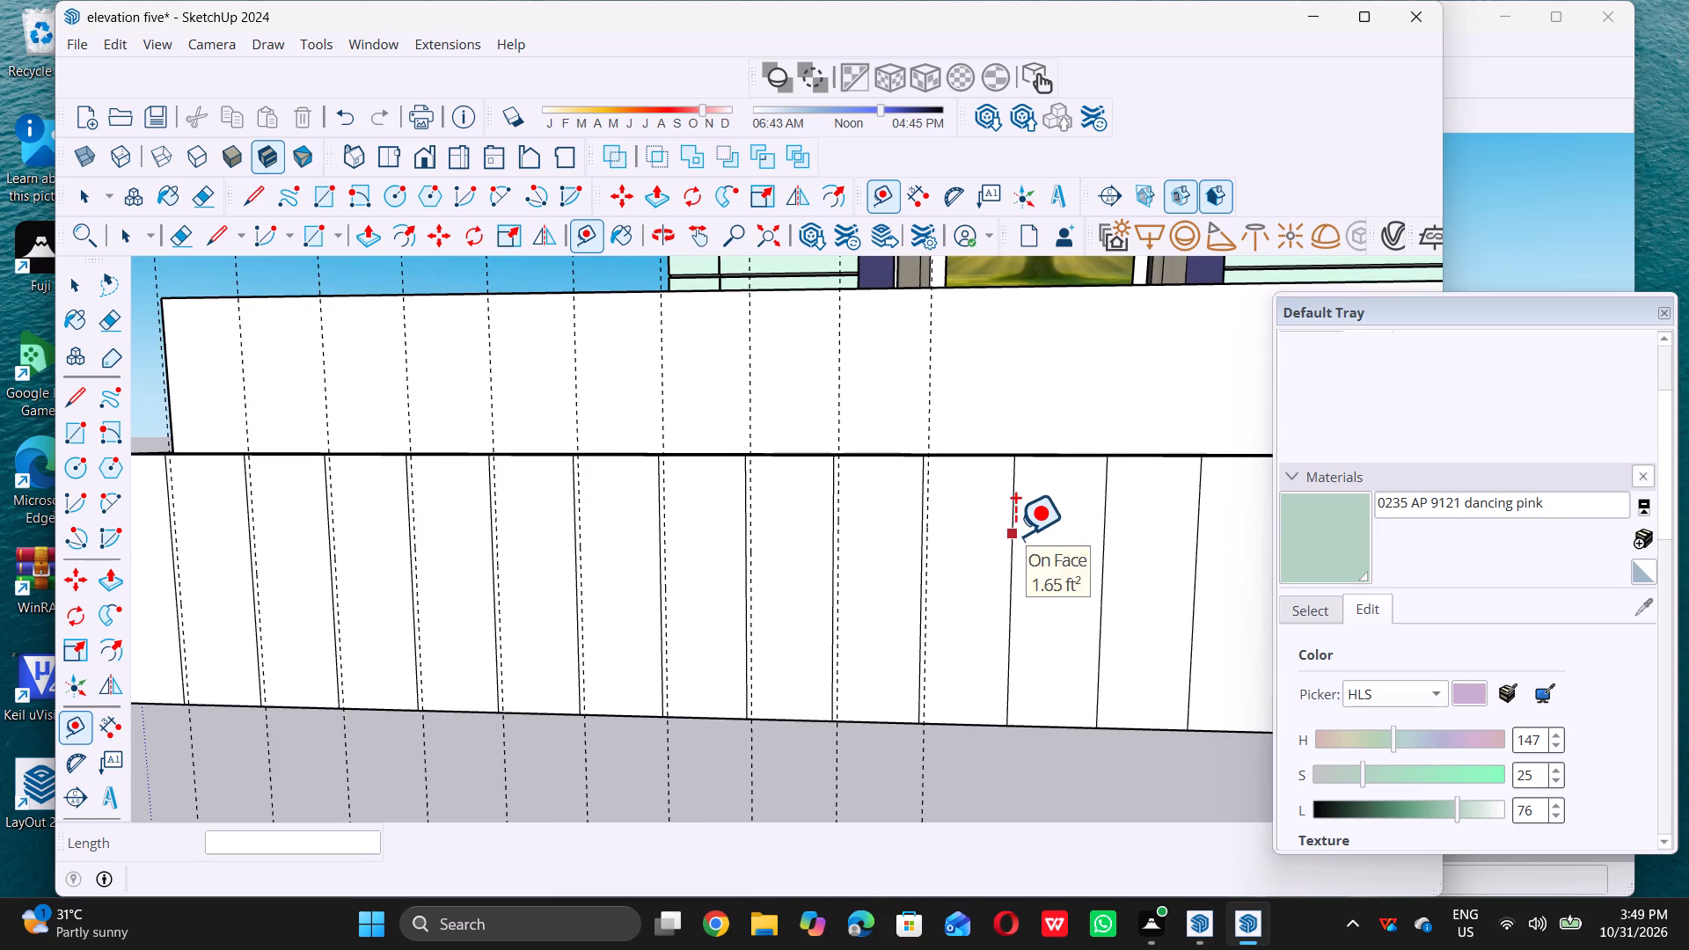
{"action": "left_click", "coordinate": [1017, 532]}
{"action": "type", "text": "0.5"}
{"action": "key", "text": "shift+quotedbl"}
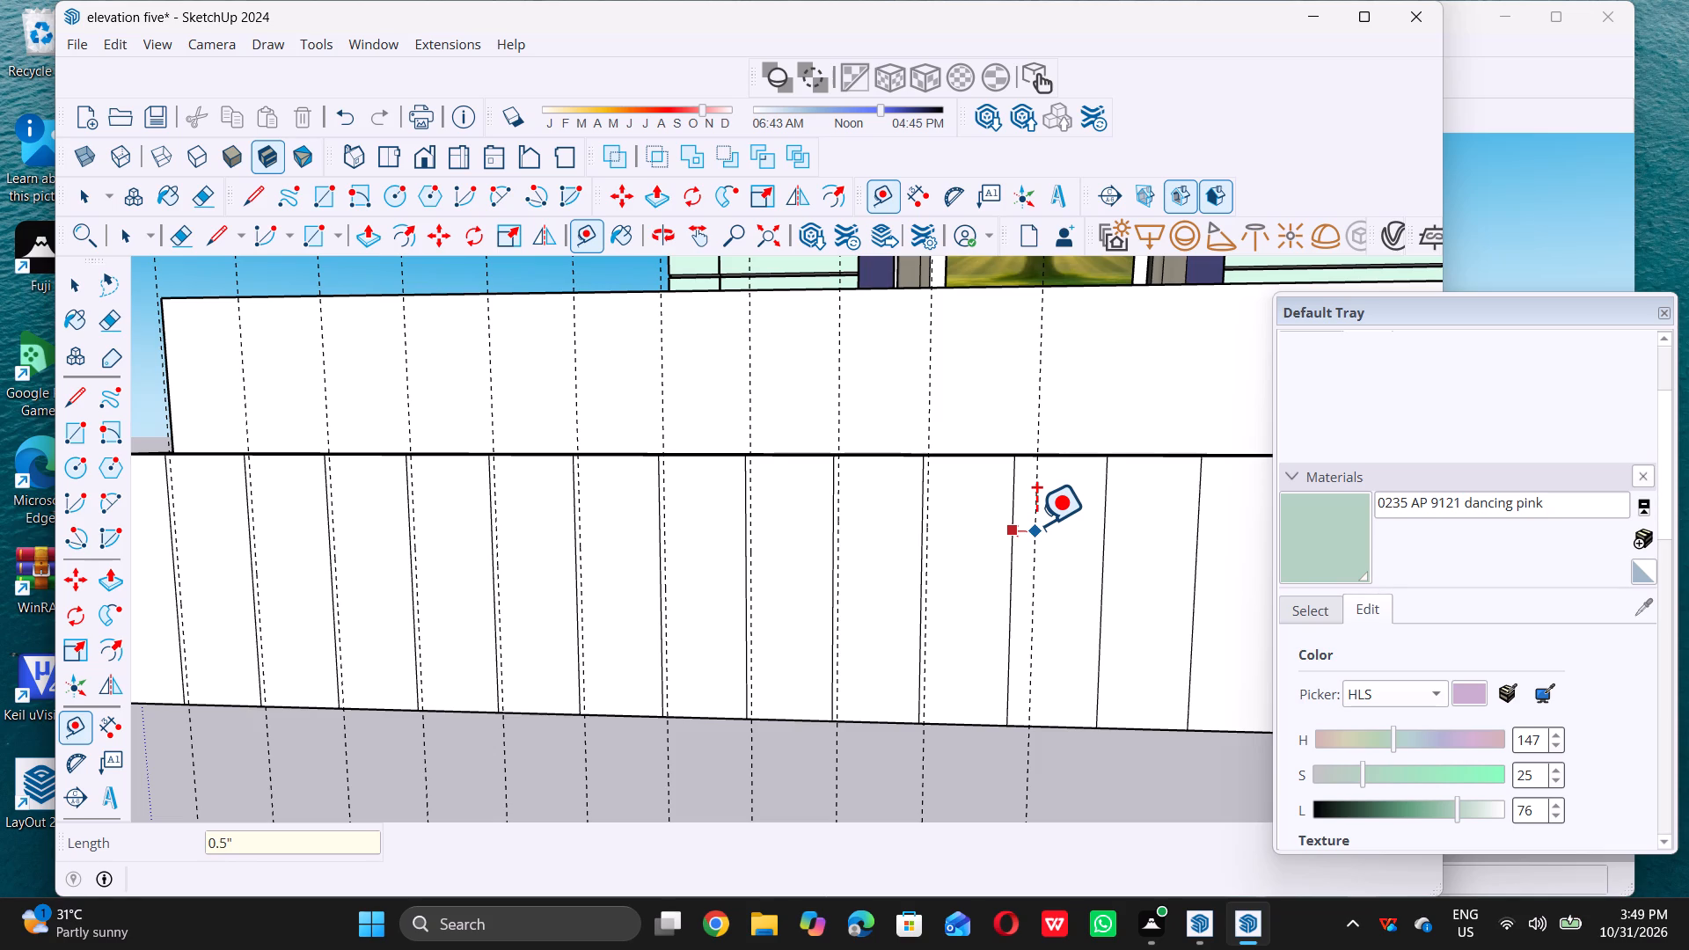
{"action": "key", "text": "Return"}
Add a parallel guide 0.5" from the twelfth panel line, offset in the same direction as the previous guides.
{"action": "scroll", "coordinate": [757, 578], "scroll_direction": "down", "scroll_amount": 5}
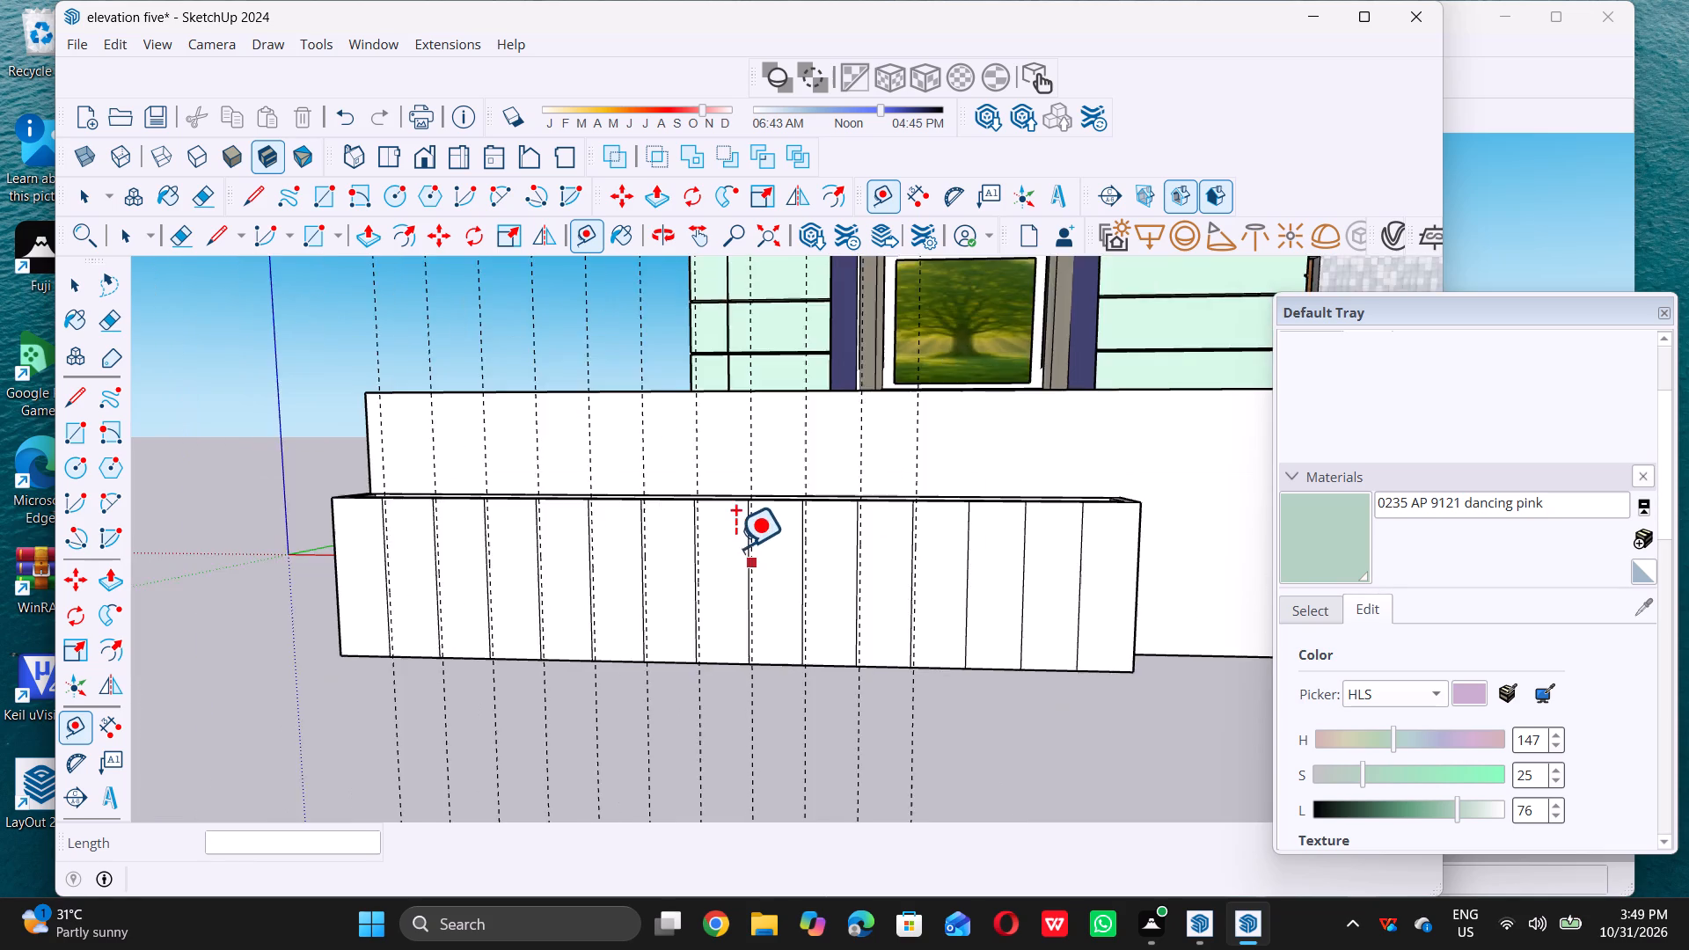
{"action": "scroll", "coordinate": [735, 547], "scroll_direction": "down", "scroll_amount": 3}
{"action": "scroll", "coordinate": [968, 567], "scroll_direction": "up", "scroll_amount": 5}
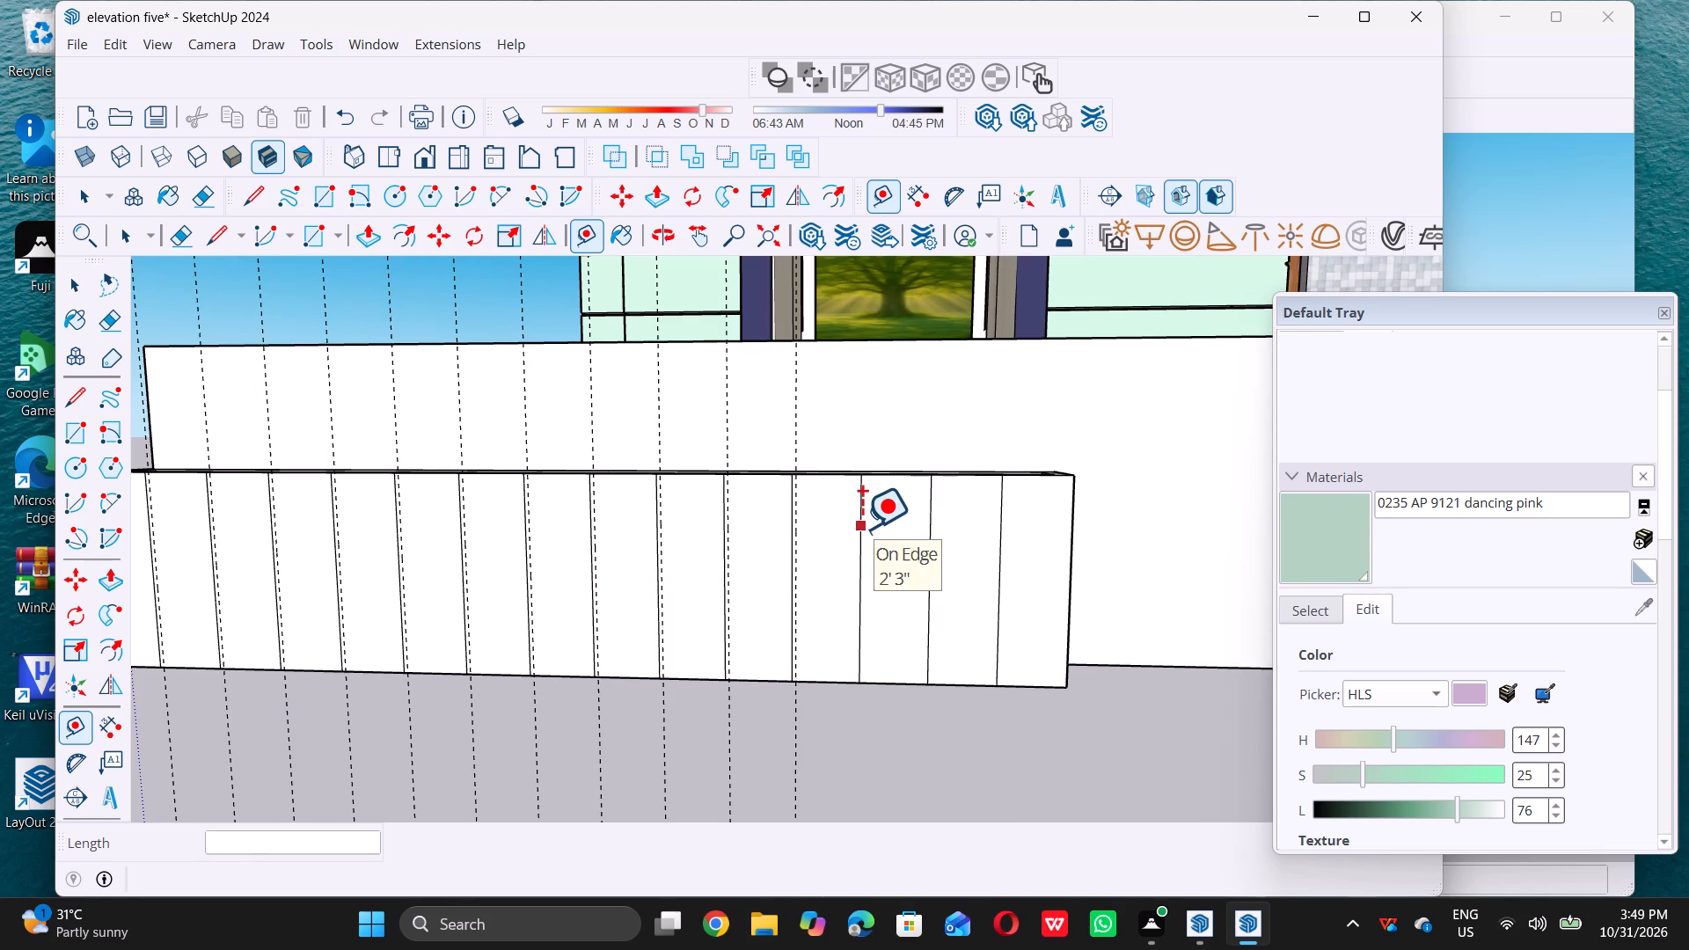
{"action": "left_click", "coordinate": [862, 528]}
{"action": "type", "text": "0.5"}
{"action": "key", "text": "shift+quotedbl"}
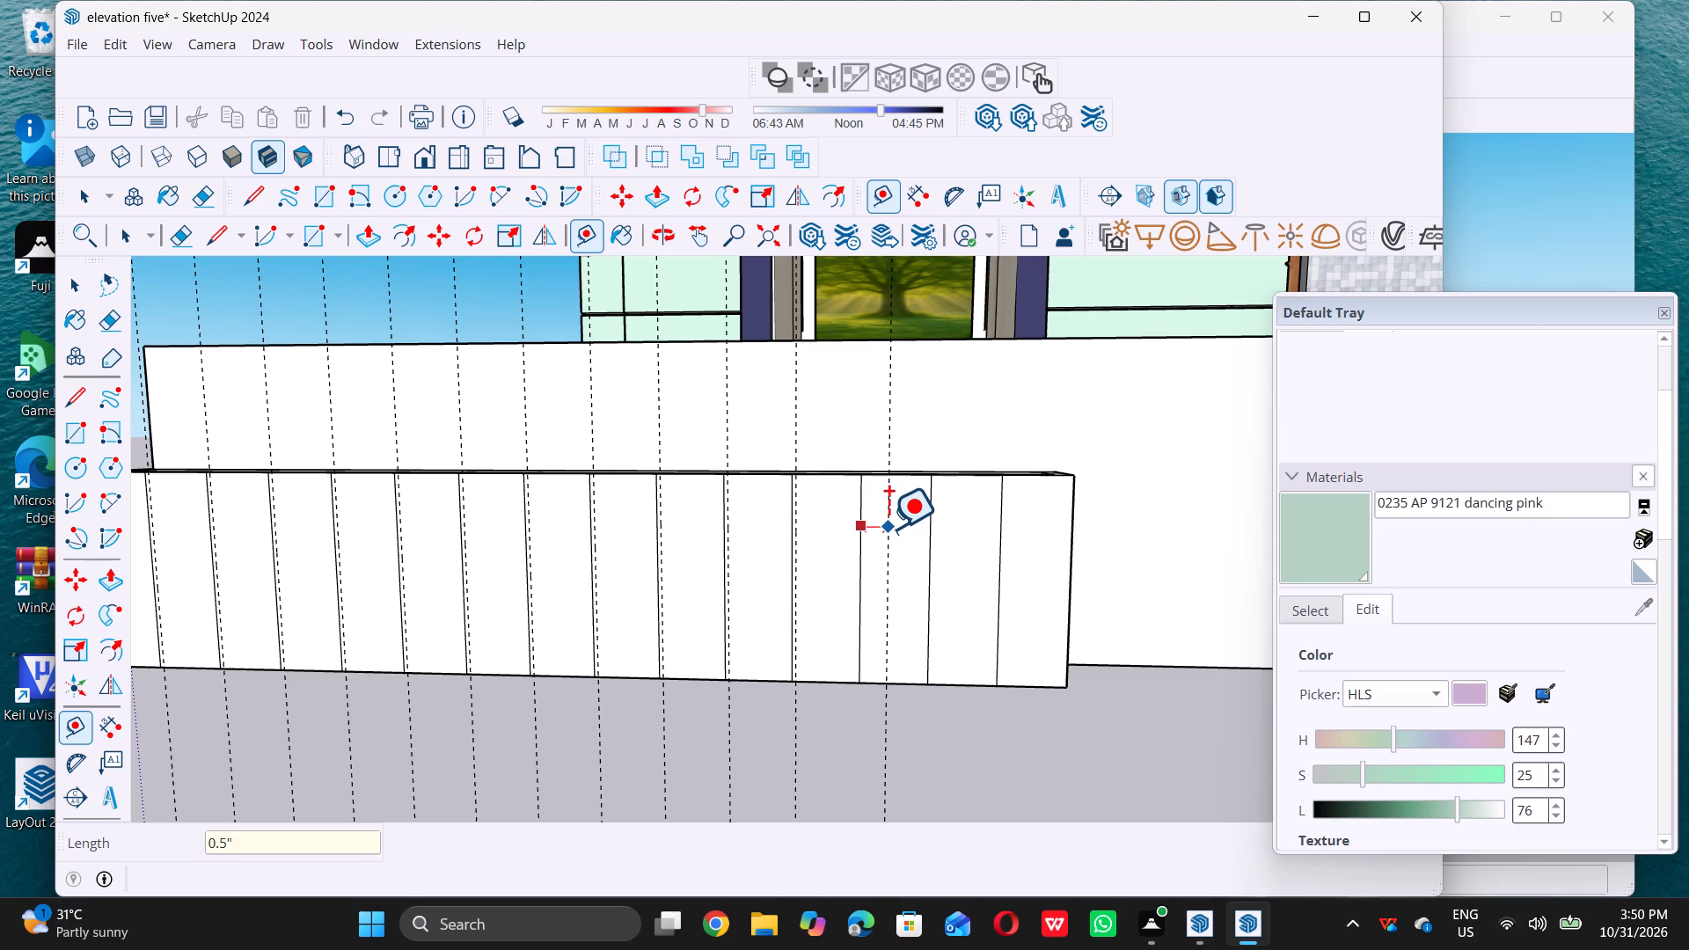
{"action": "key", "text": "Return"}
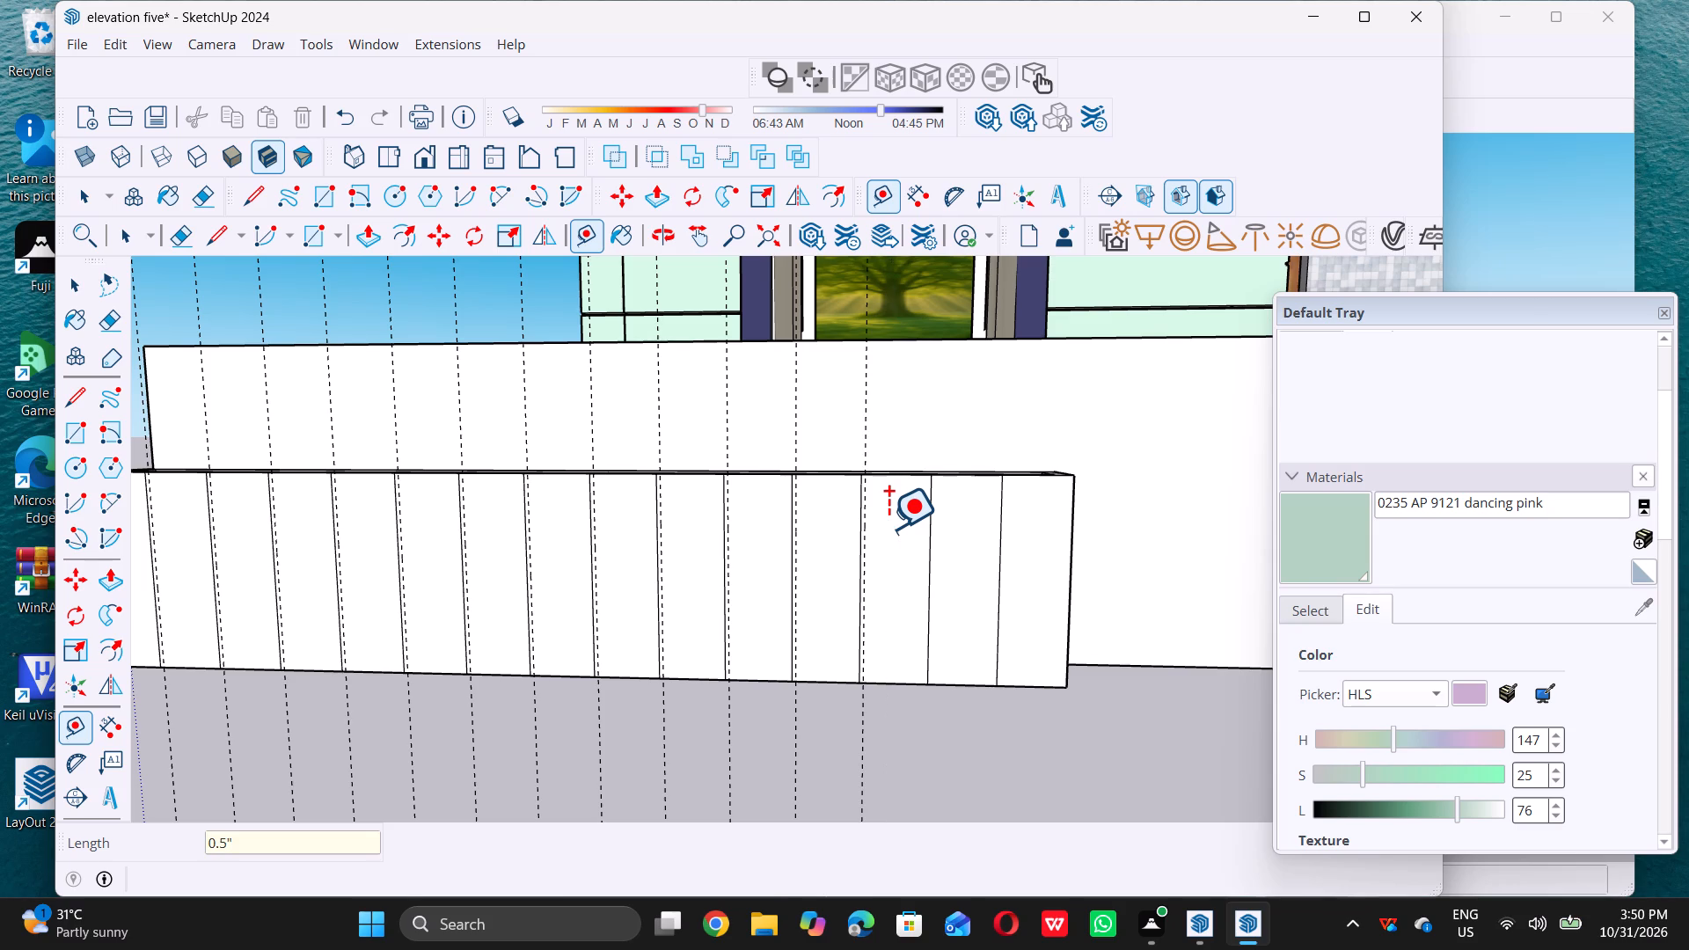
Add parallel guides 0.5" from the thirteenth and fourteenth panel lines, offset in the same direction as the previous guides.
{"action": "double_click", "coordinate": [926, 552]}
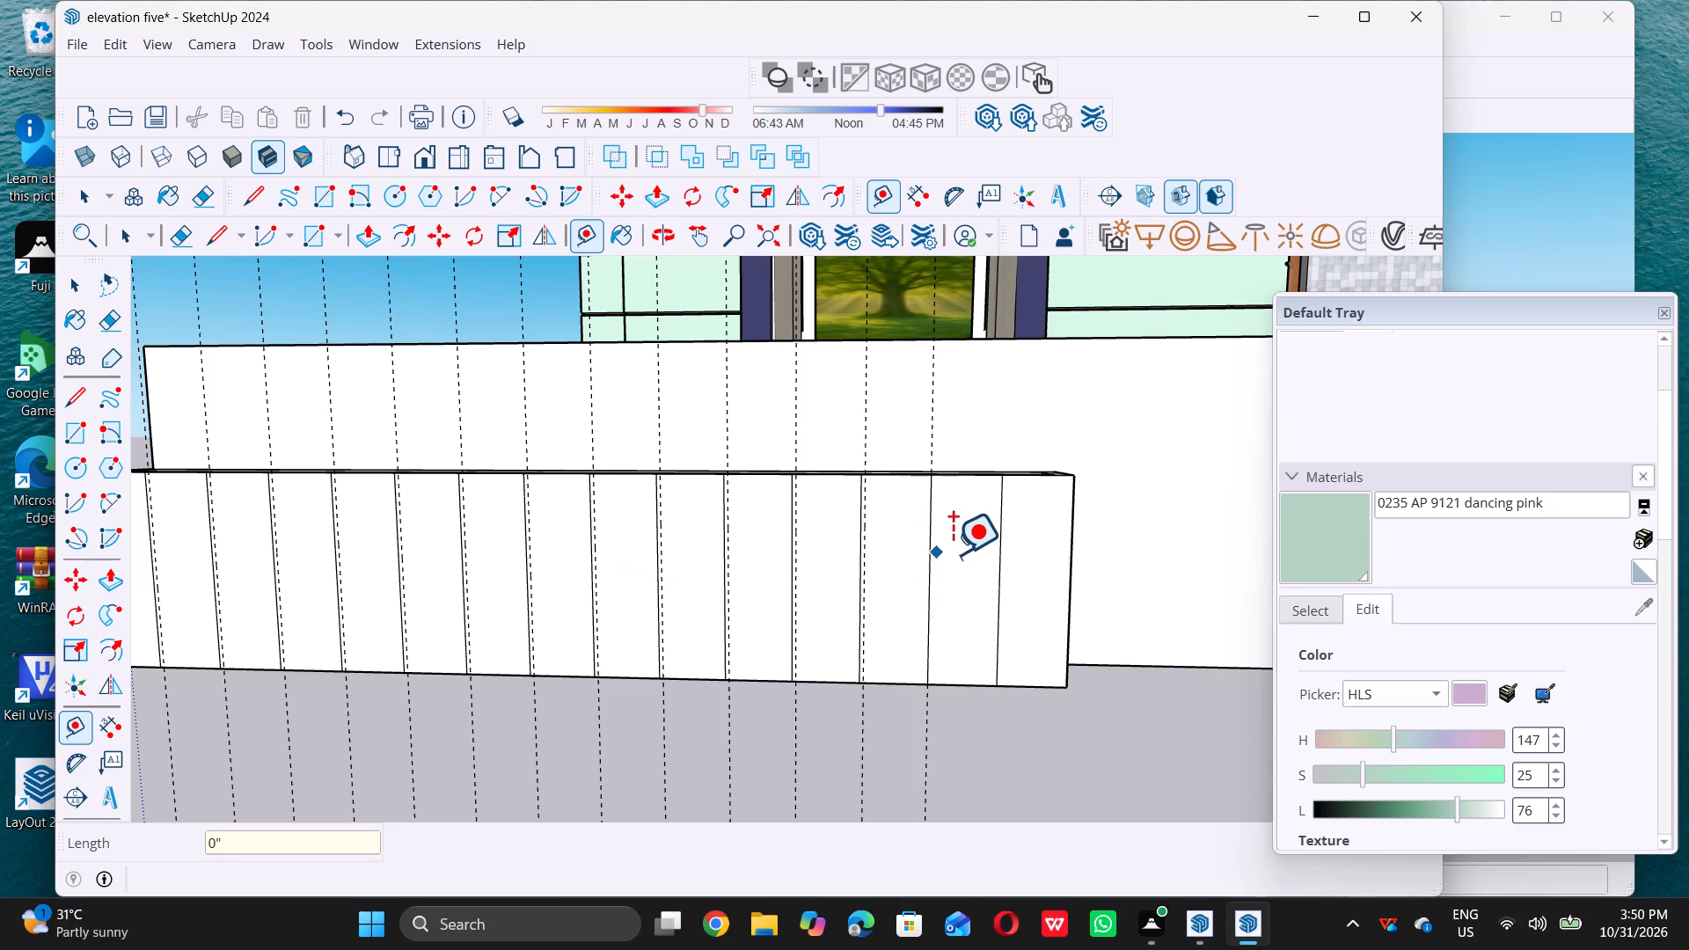
{"action": "double_click", "coordinate": [928, 549]}
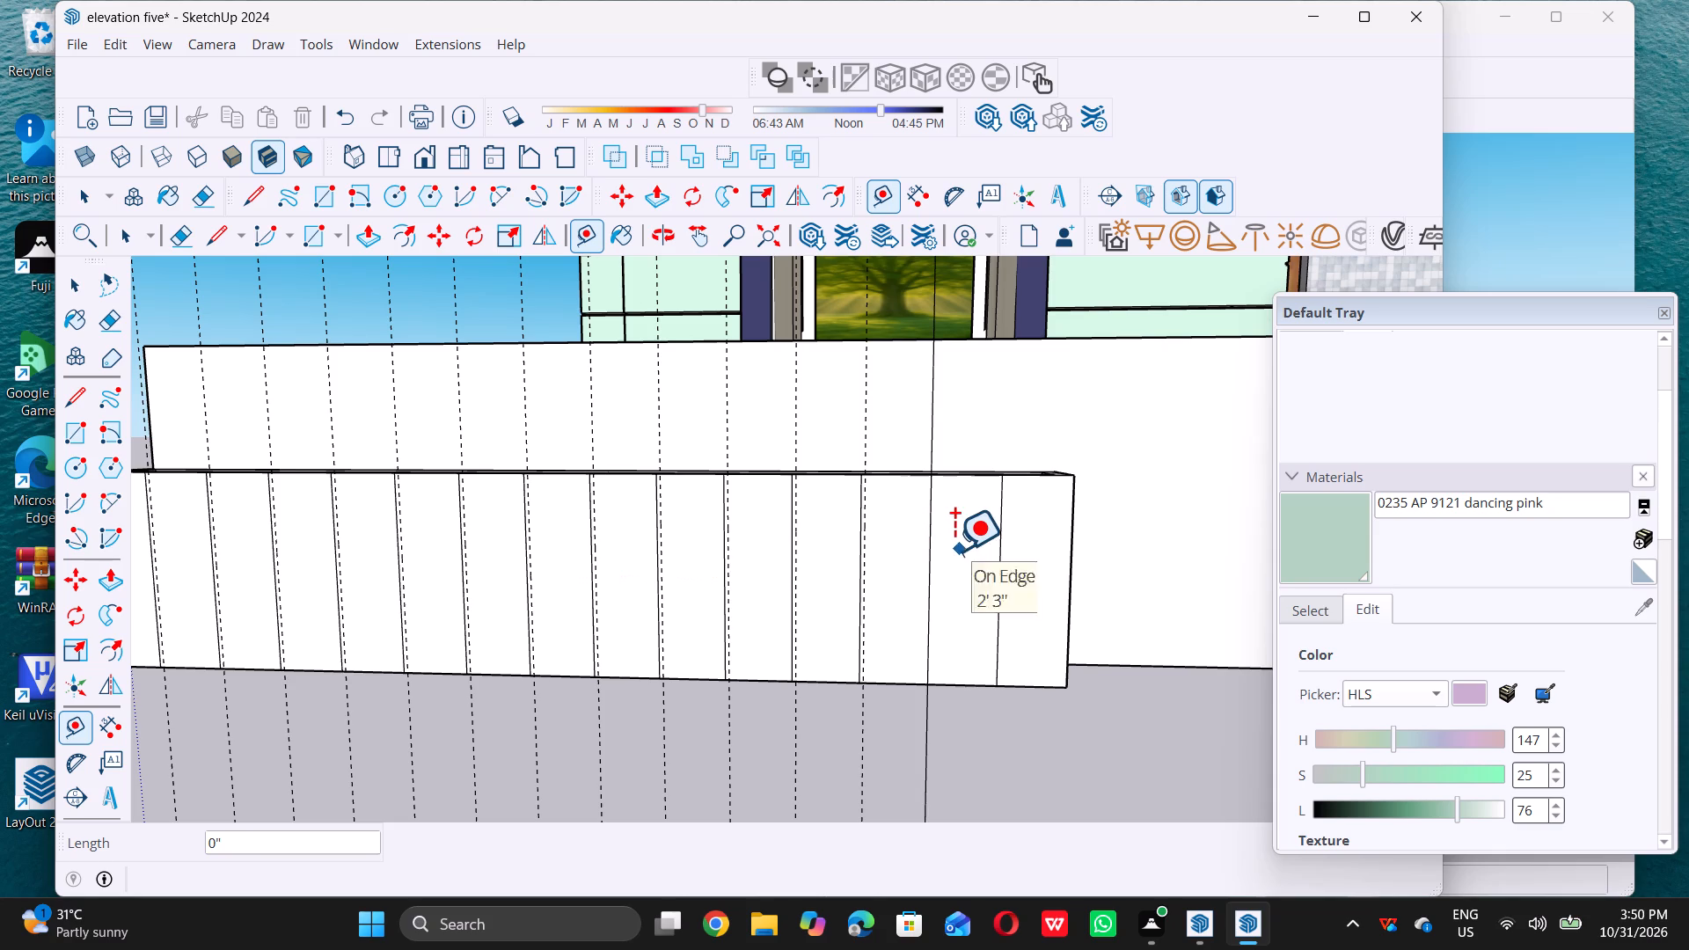
{"action": "left_click", "coordinate": [925, 541]}
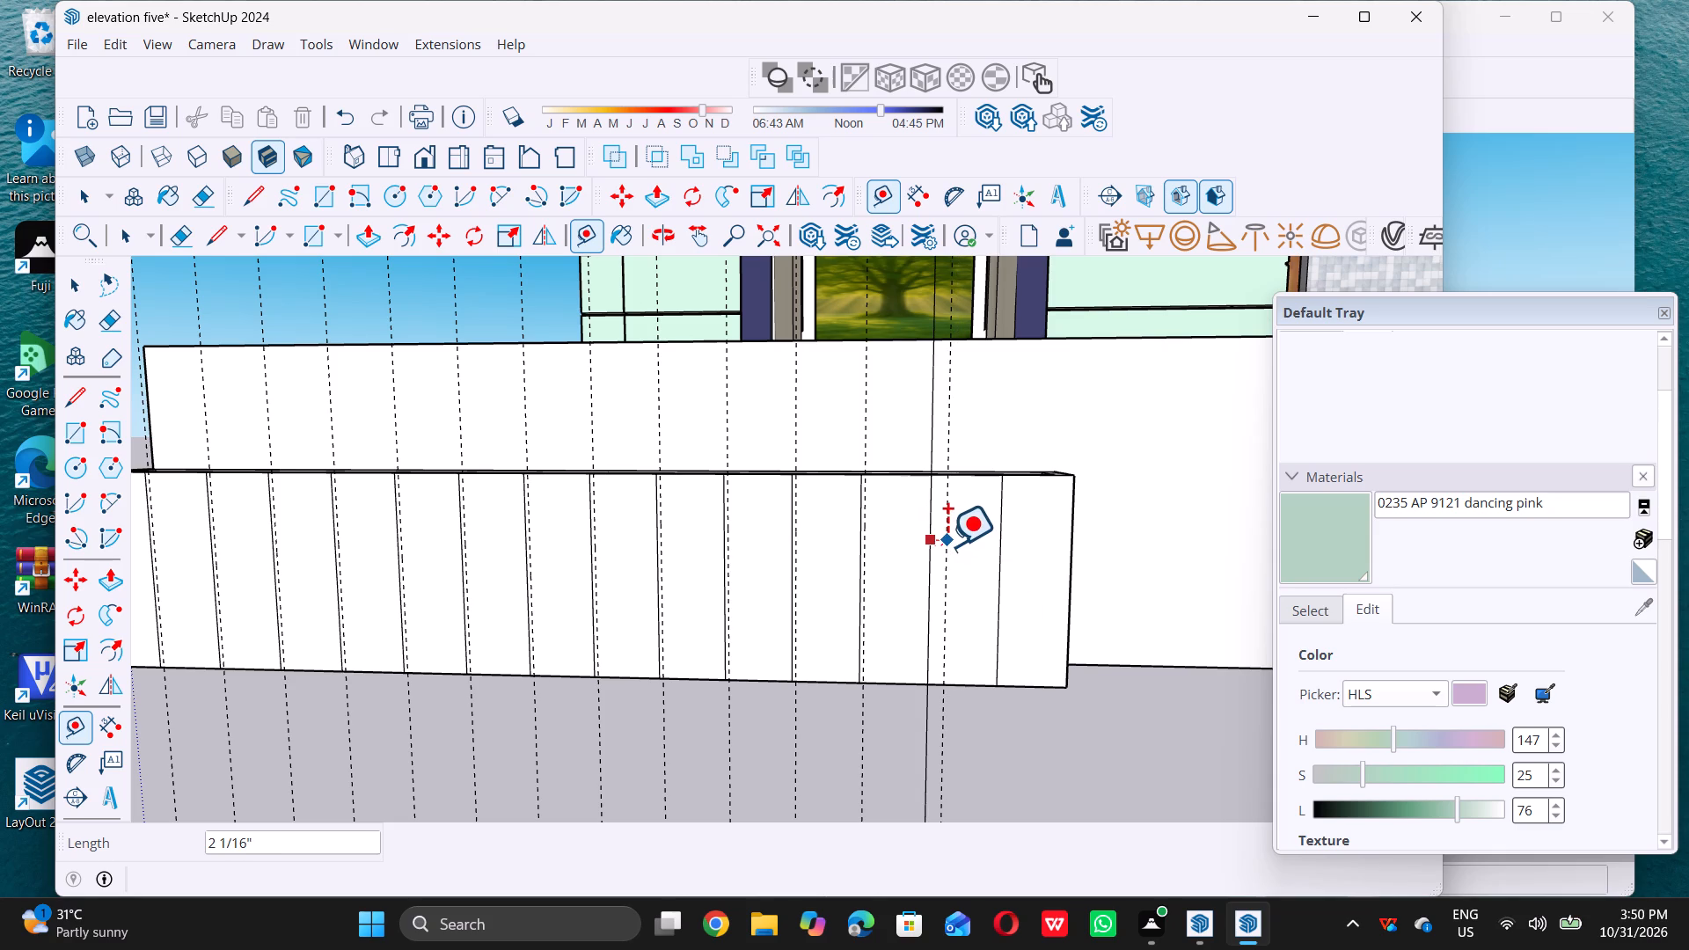
{"action": "type", "text": "0.5"}
{"action": "key", "text": "shift+quotedbl"}
{"action": "key", "text": "Return"}
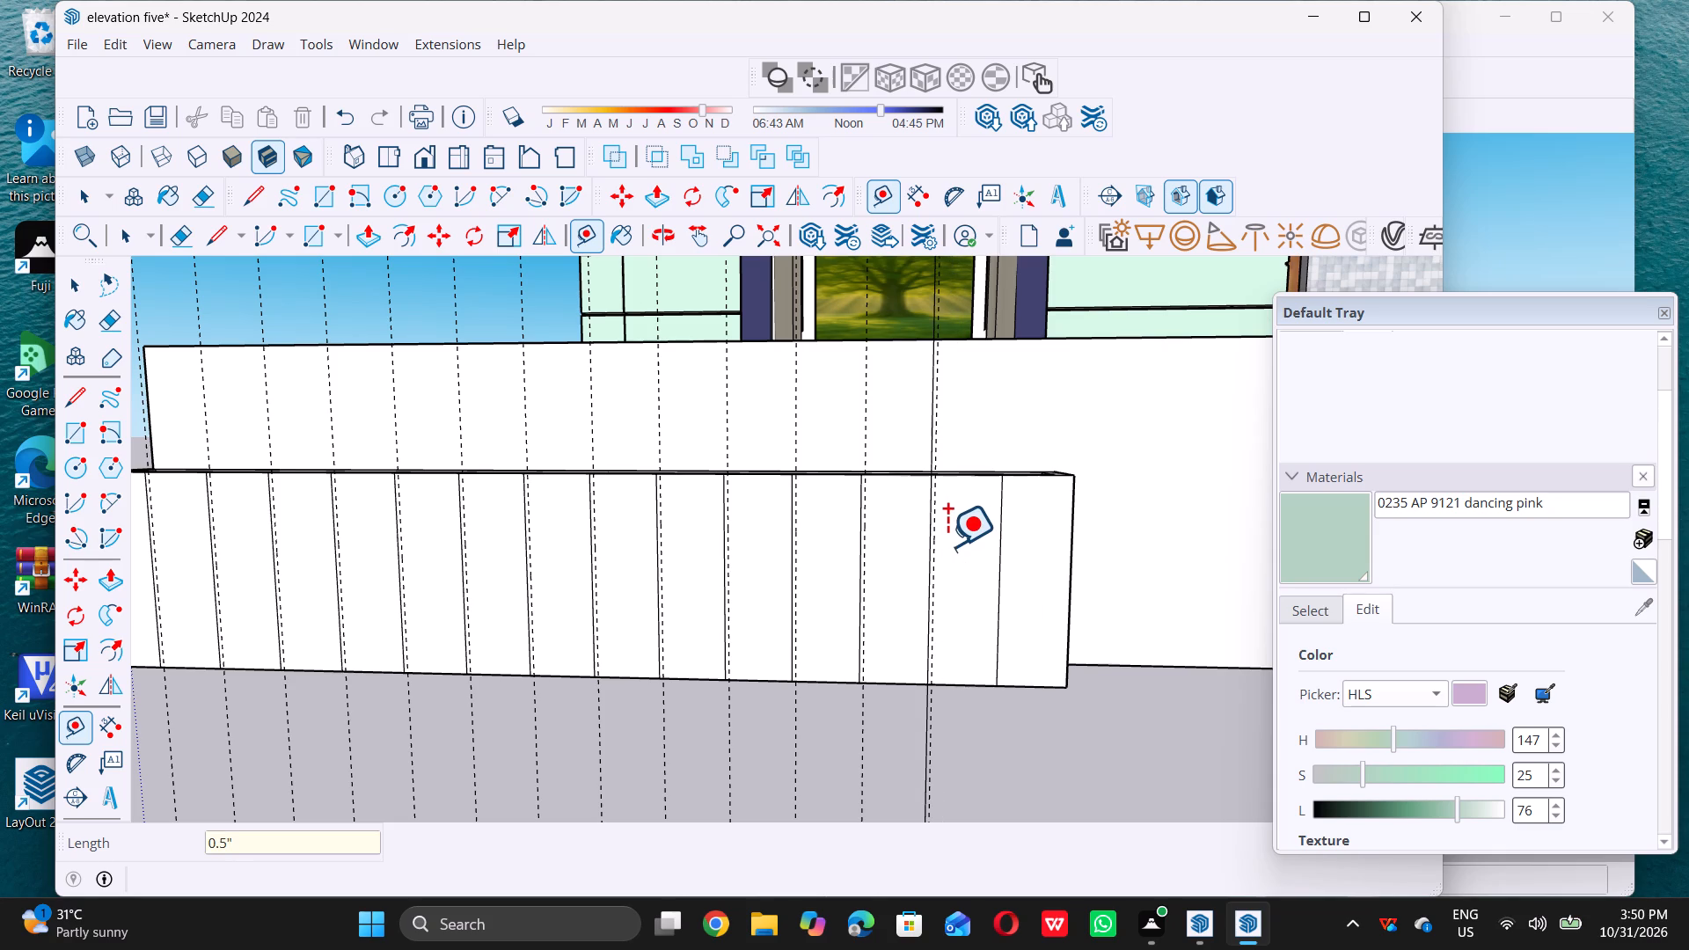
{"action": "triple_click", "coordinate": [1000, 554]}
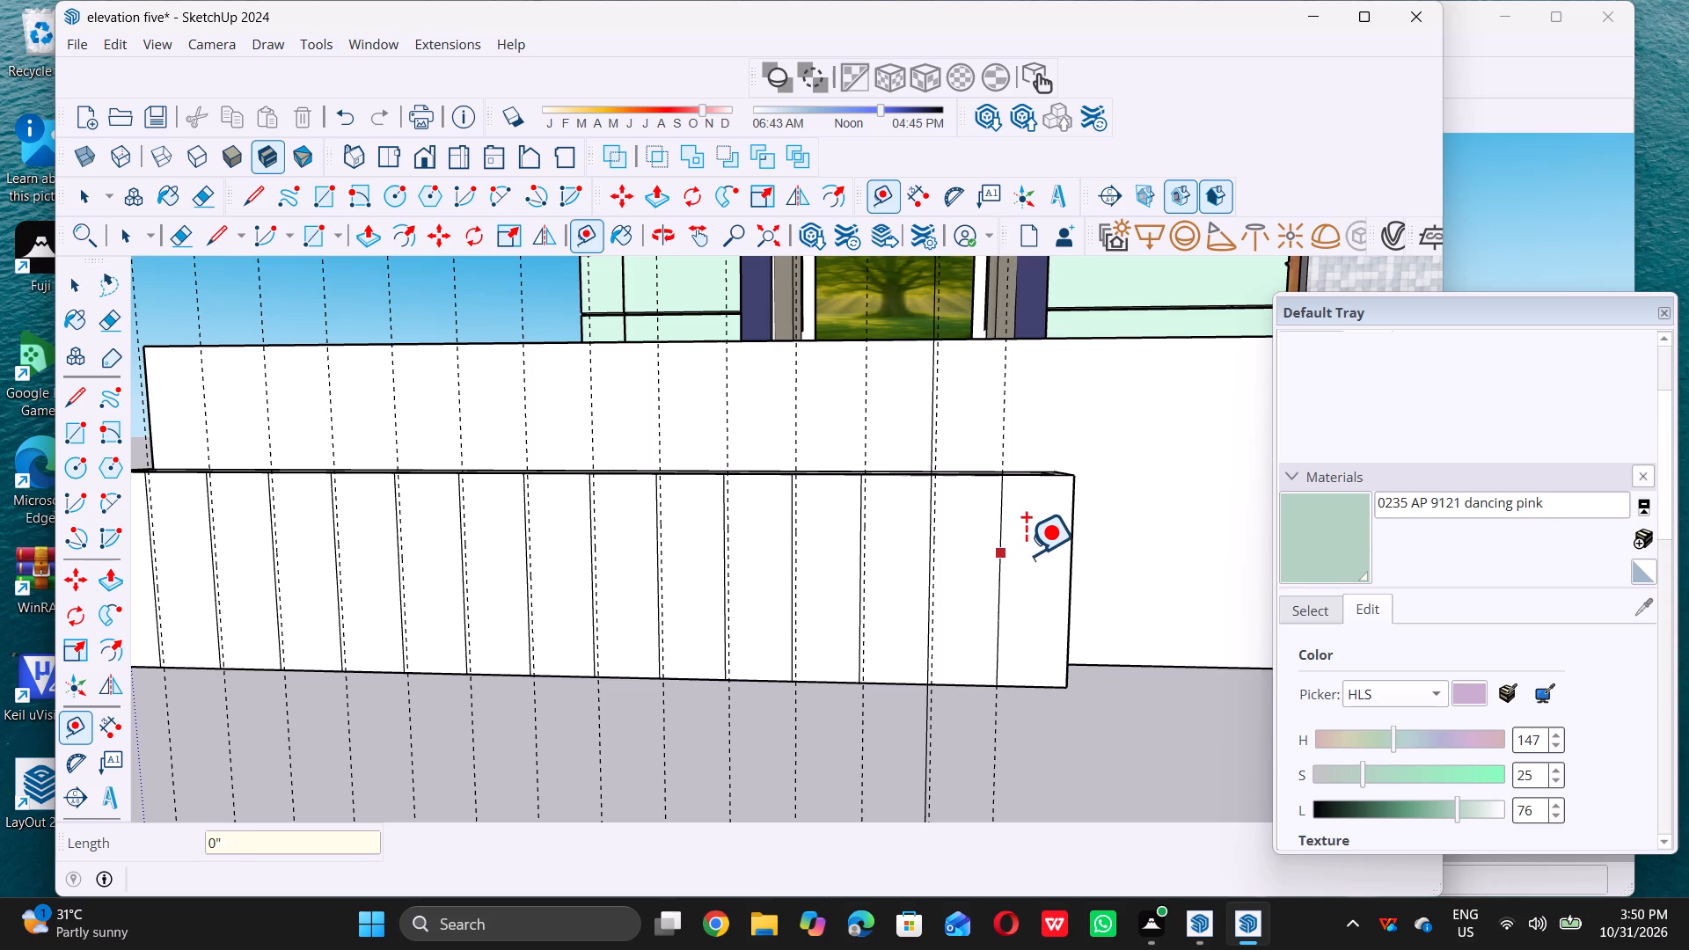
{"action": "type", "text": "0.5"}
{"action": "key", "text": "shift+quotedbl"}
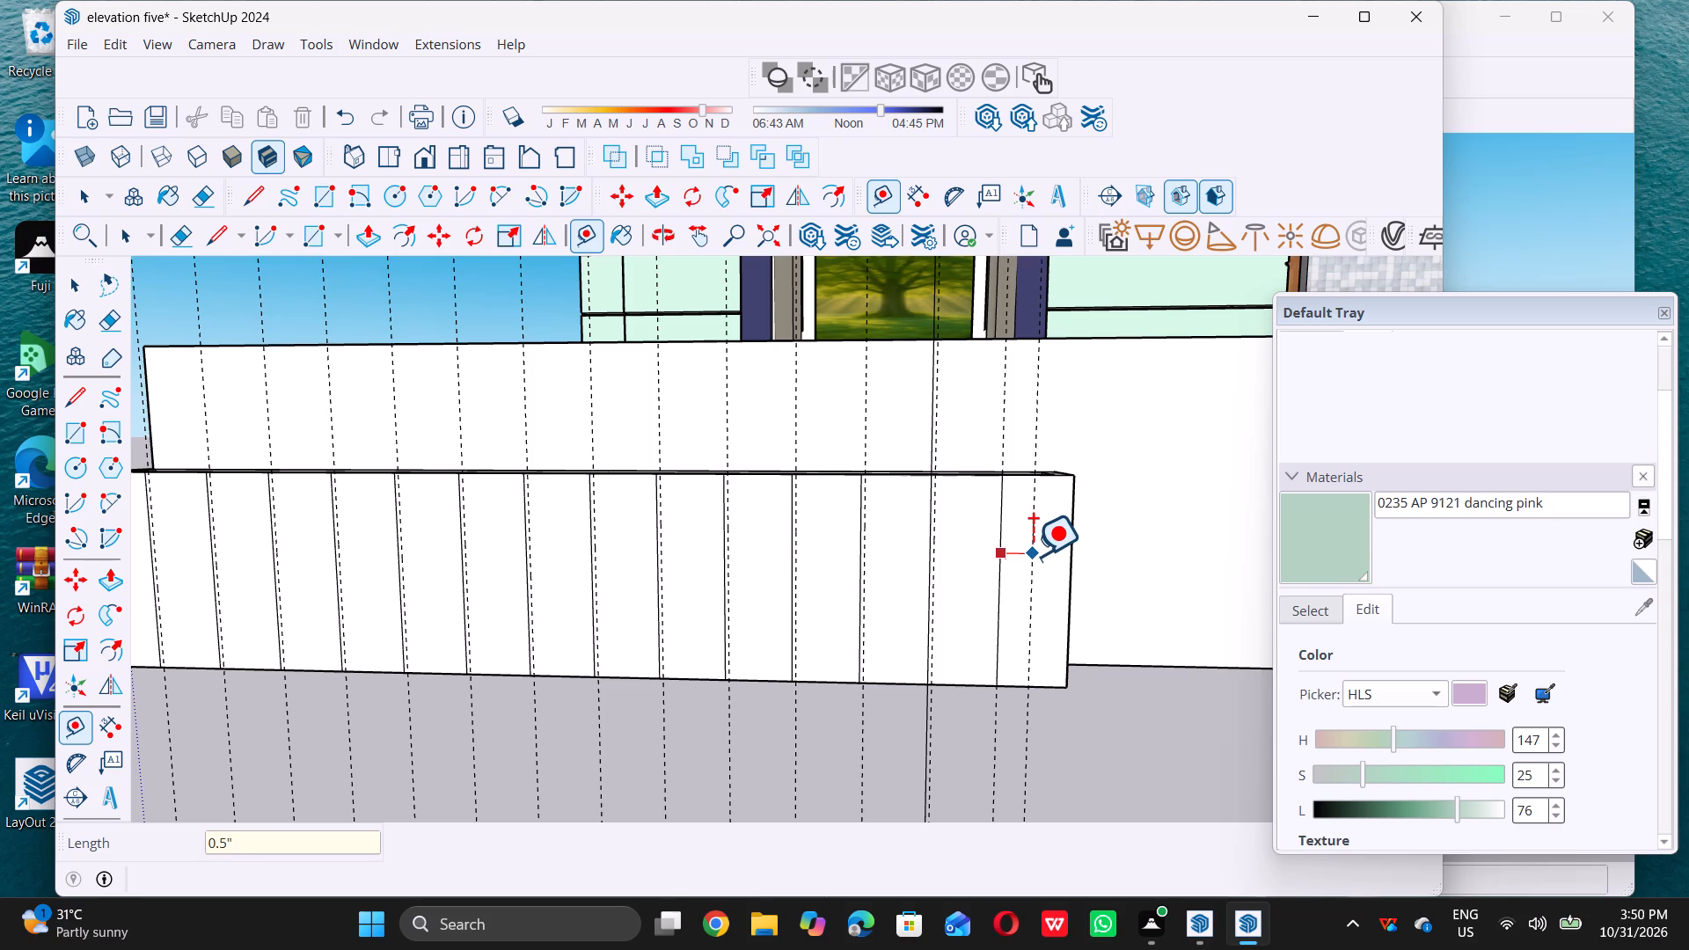
{"action": "key", "text": "Return"}
Draw a full-height rectangle on the block's front face, from the thirteenth panel line's 0.5" guide to the fourteenth line's 0.5" guide.
{"action": "key", "text": "space"}
{"action": "key", "text": "r"}
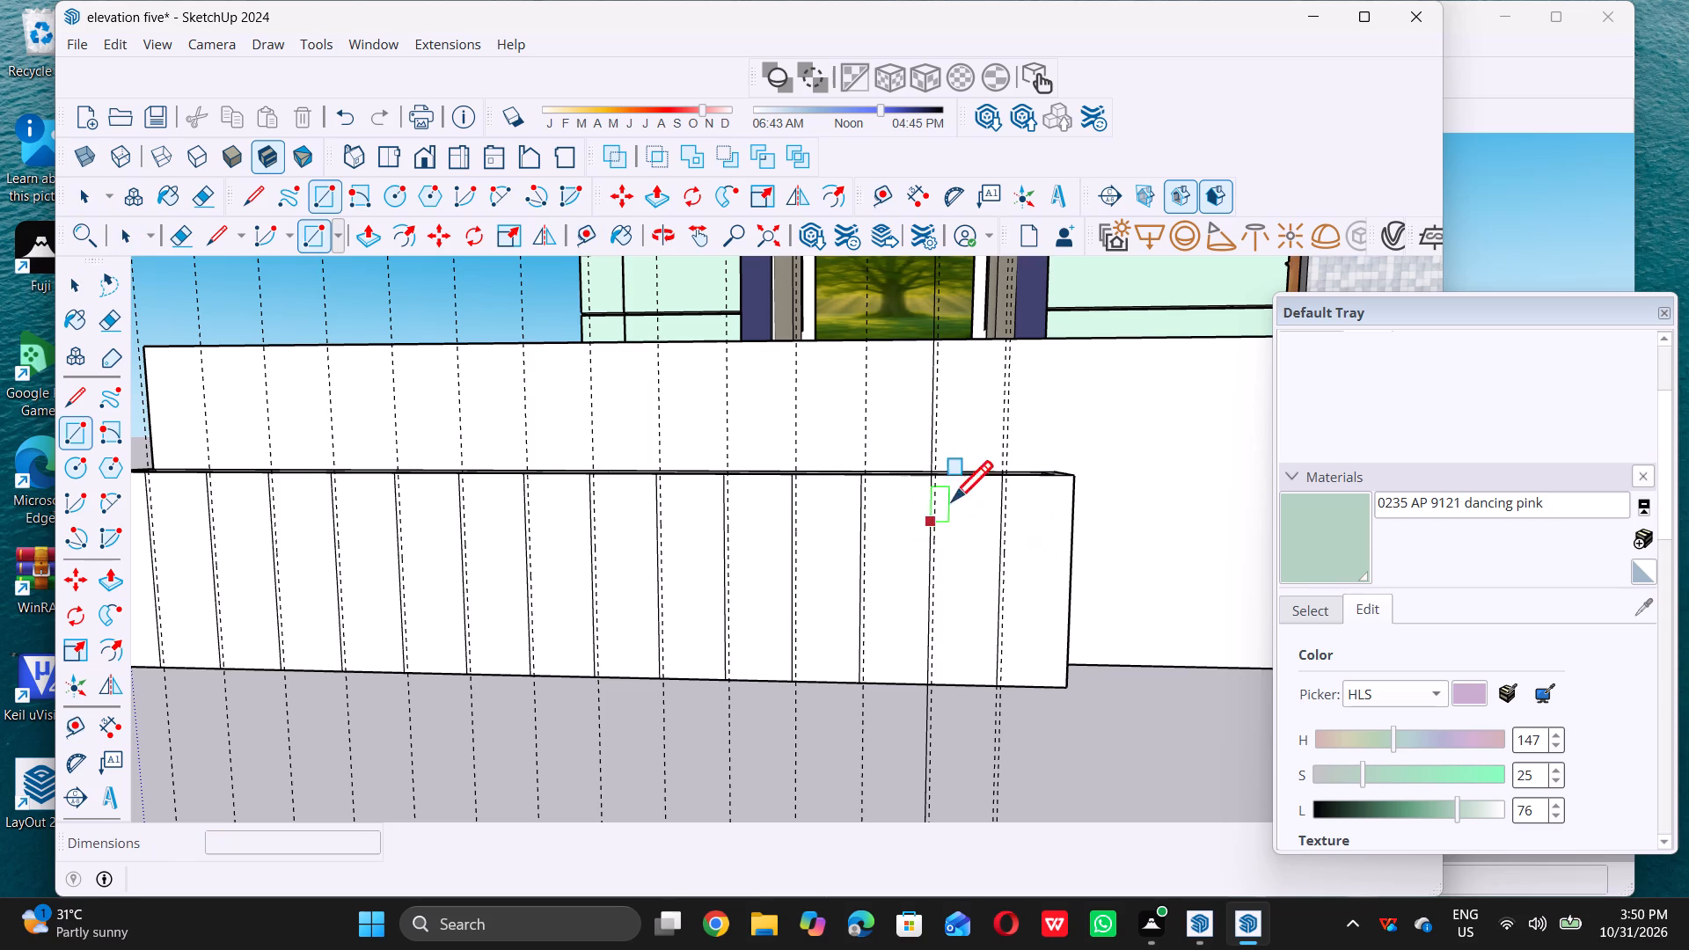
{"action": "scroll", "coordinate": [941, 493], "scroll_direction": "up", "scroll_amount": 10}
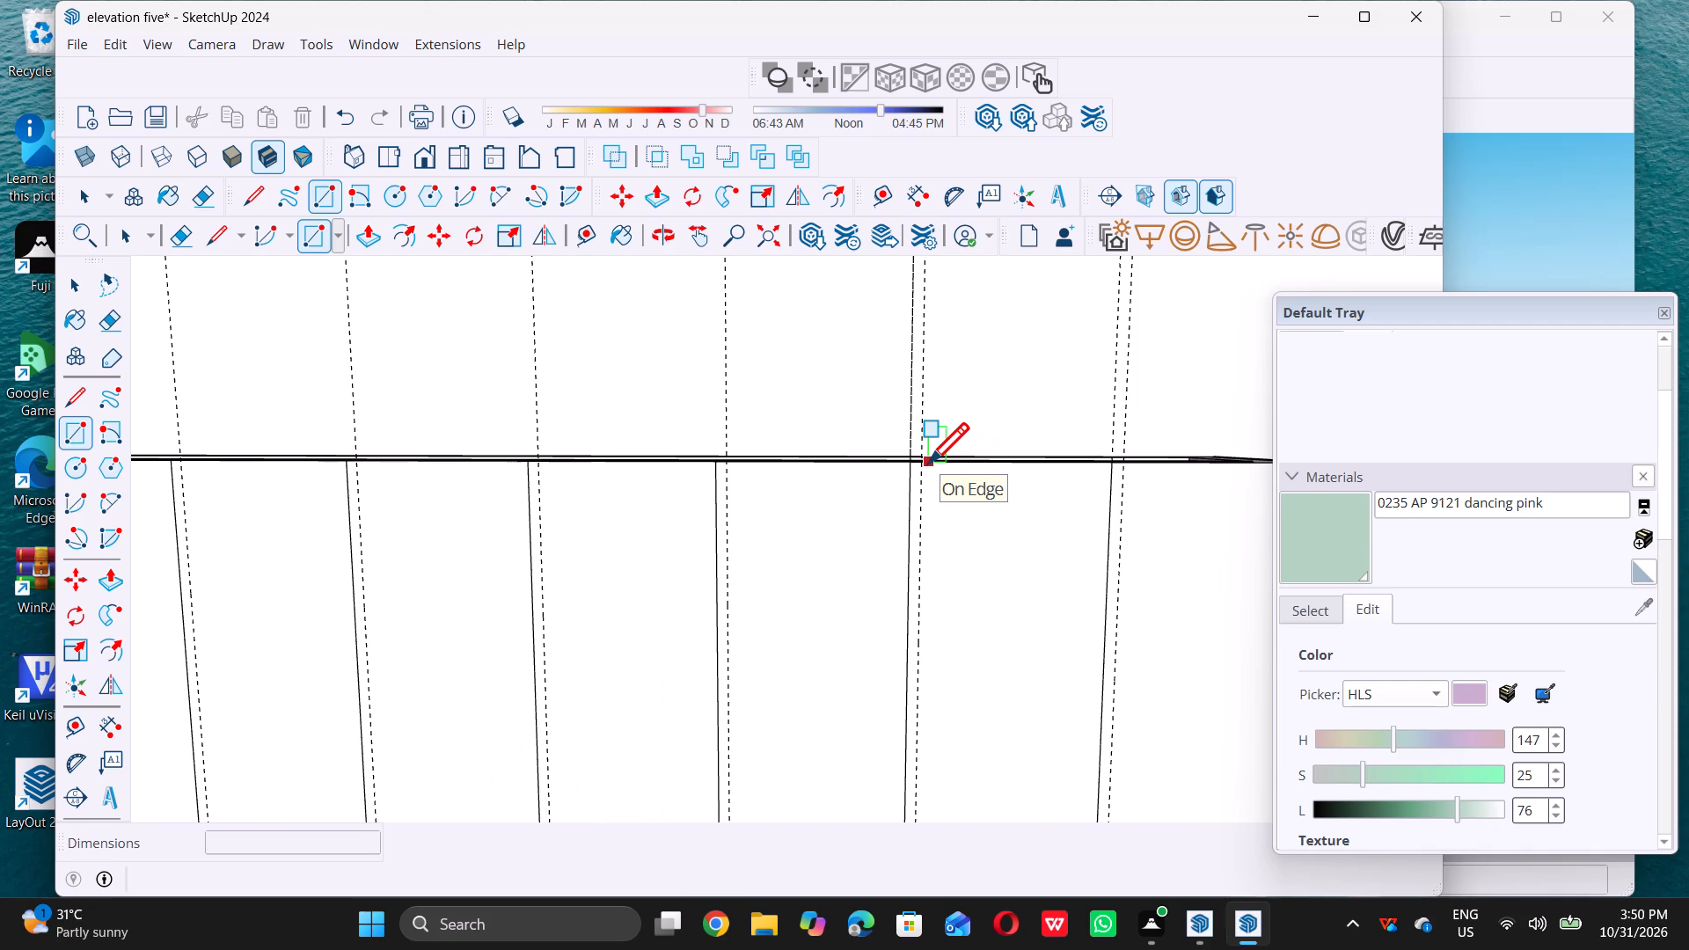
{"action": "left_click", "coordinate": [925, 464]}
{"action": "scroll", "coordinate": [925, 464], "scroll_direction": "down", "scroll_amount": 10}
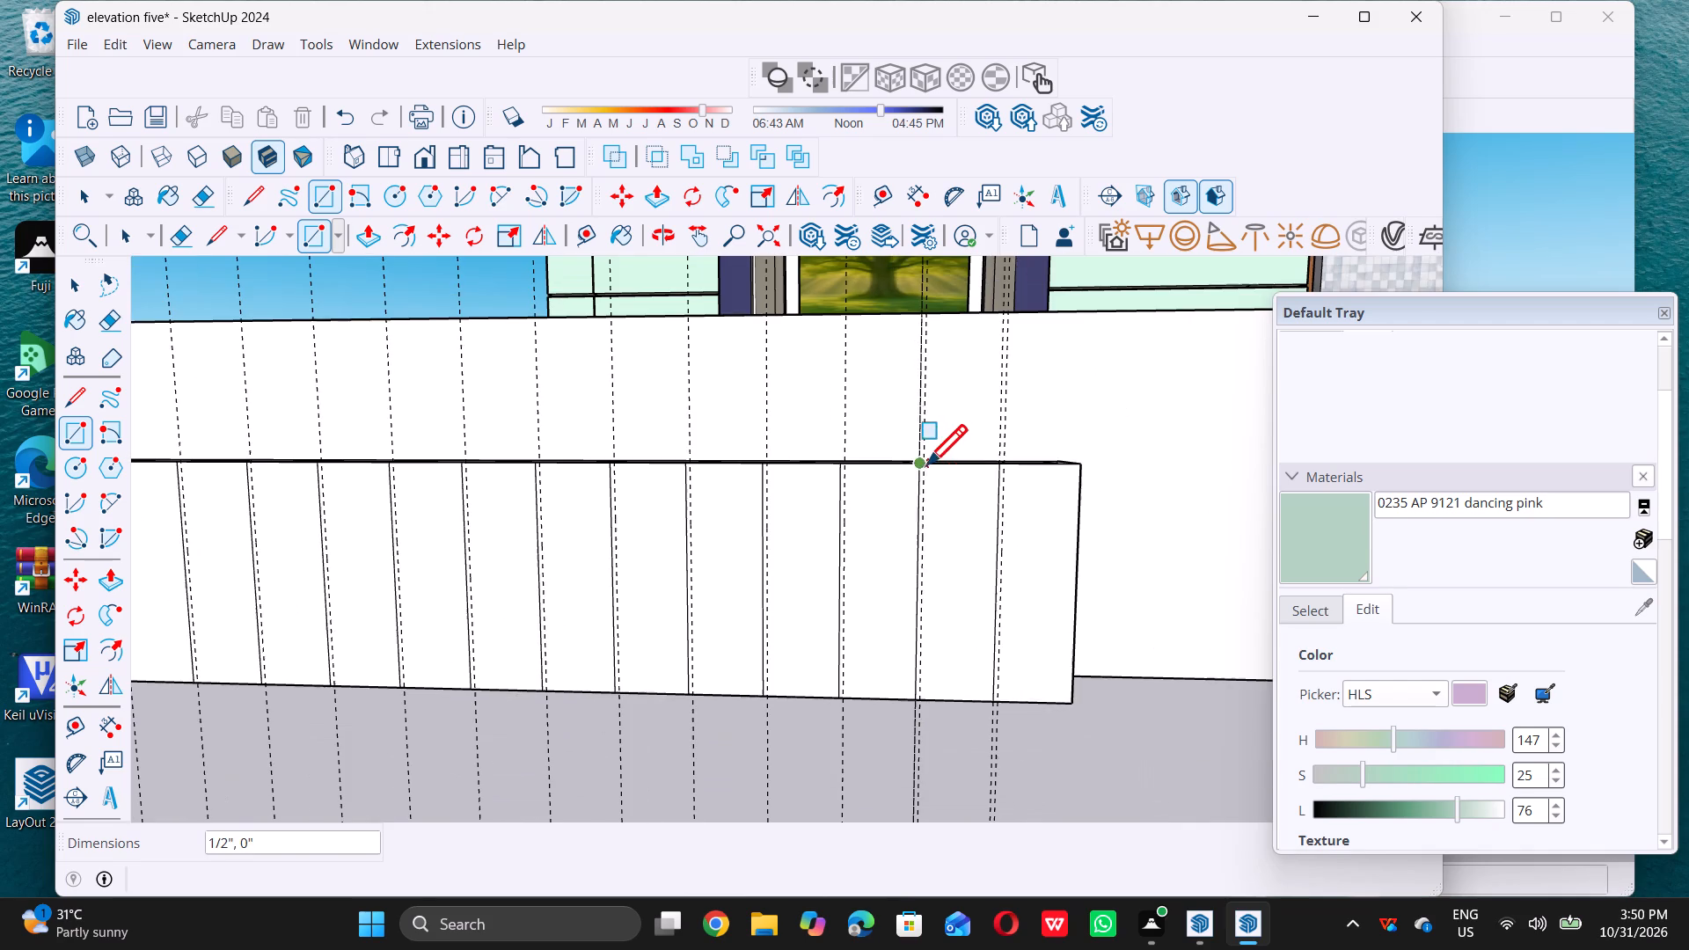
{"action": "scroll", "coordinate": [1005, 698], "scroll_direction": "up", "scroll_amount": 11}
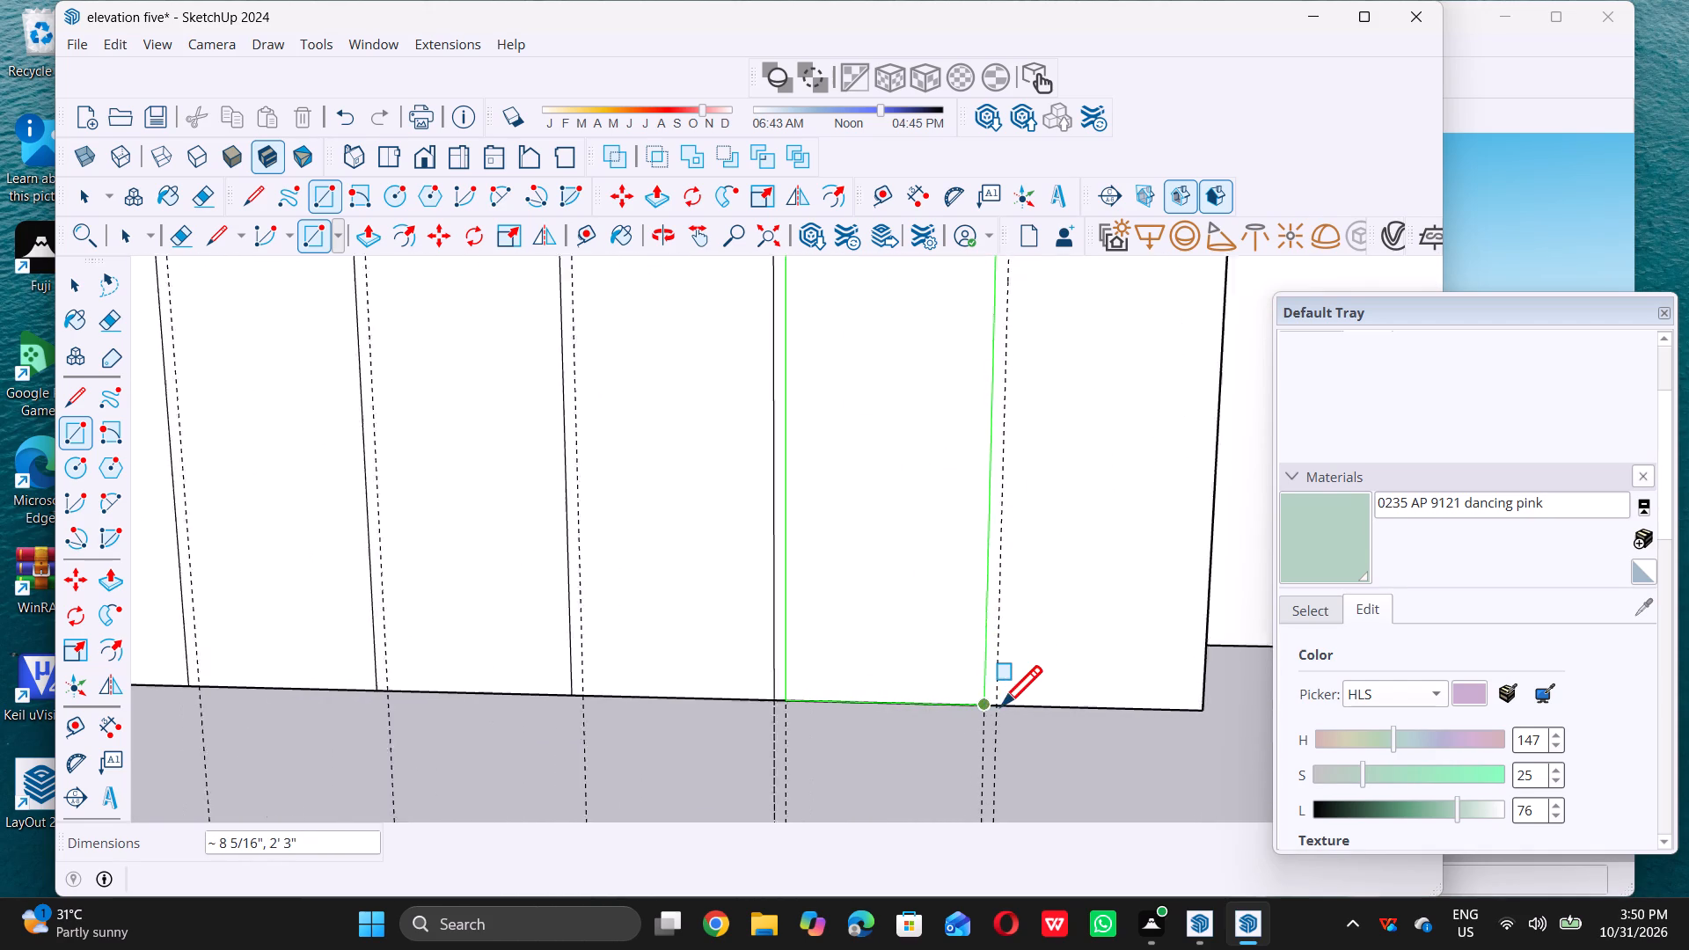
{"action": "scroll", "coordinate": [1001, 705], "scroll_direction": "up", "scroll_amount": 3}
{"action": "left_click", "coordinate": [994, 708]}
{"action": "scroll", "coordinate": [1008, 719], "scroll_direction": "down", "scroll_amount": 3}
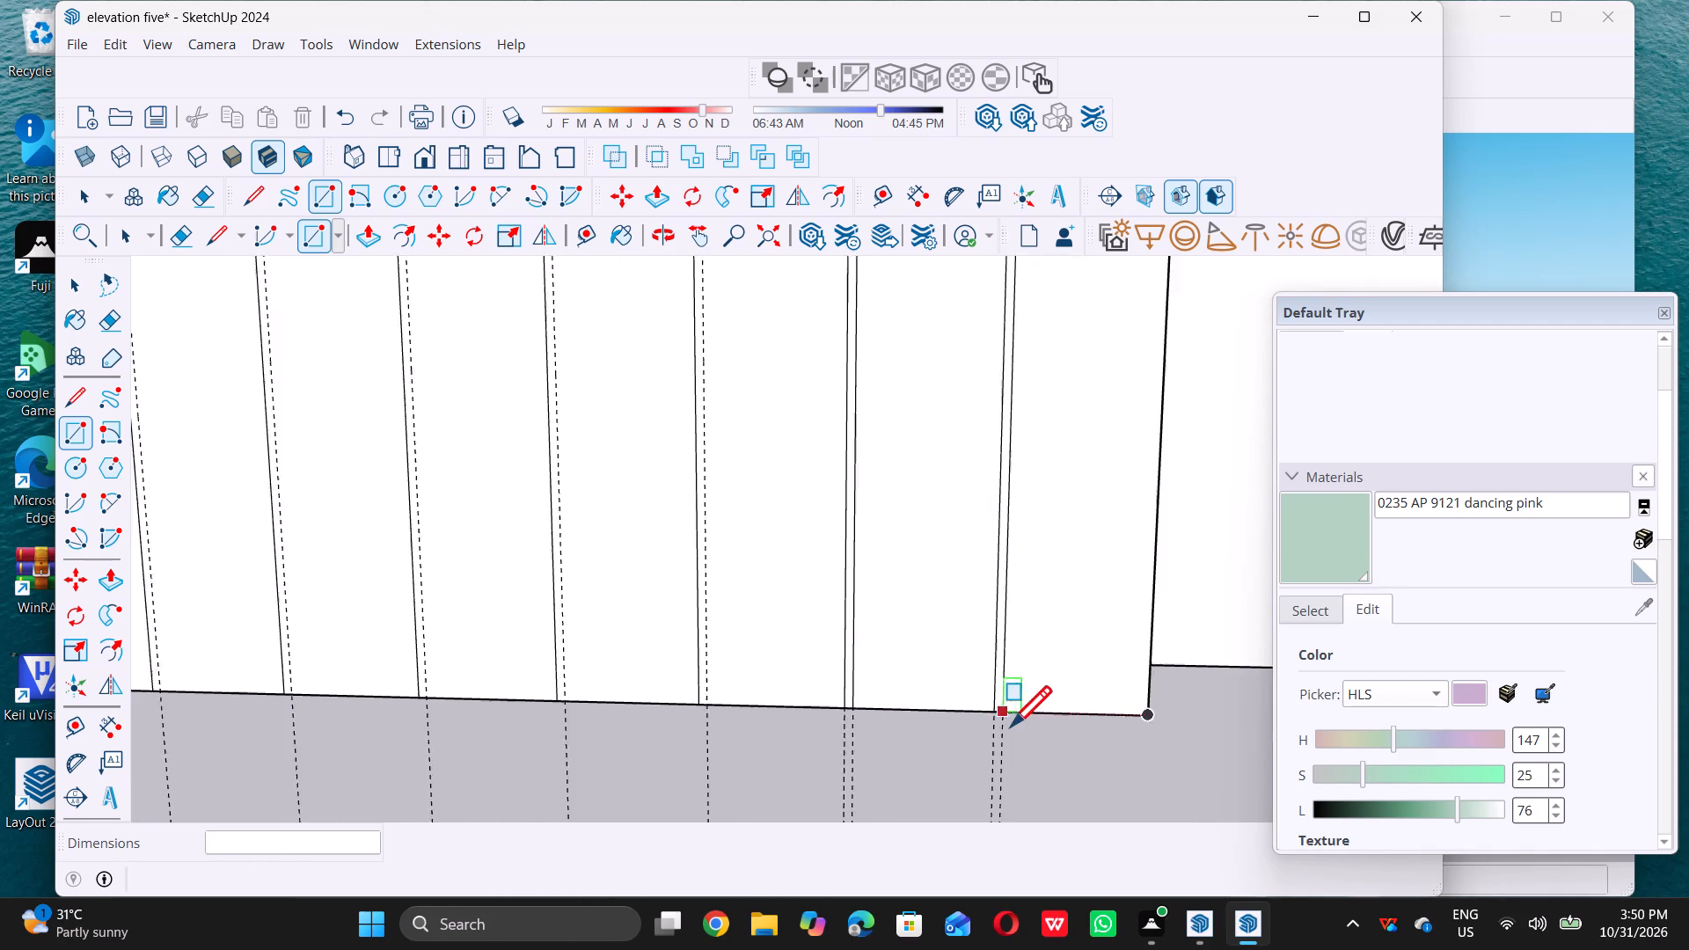
Draw a full-height rectangle on the block's front face, from the eleventh panel line's 0.5" guide to the twelfth line's 0.5" guide.
{"action": "scroll", "coordinate": [1011, 726], "scroll_direction": "down", "scroll_amount": 9}
{"action": "scroll", "coordinate": [754, 504], "scroll_direction": "up", "scroll_amount": 4}
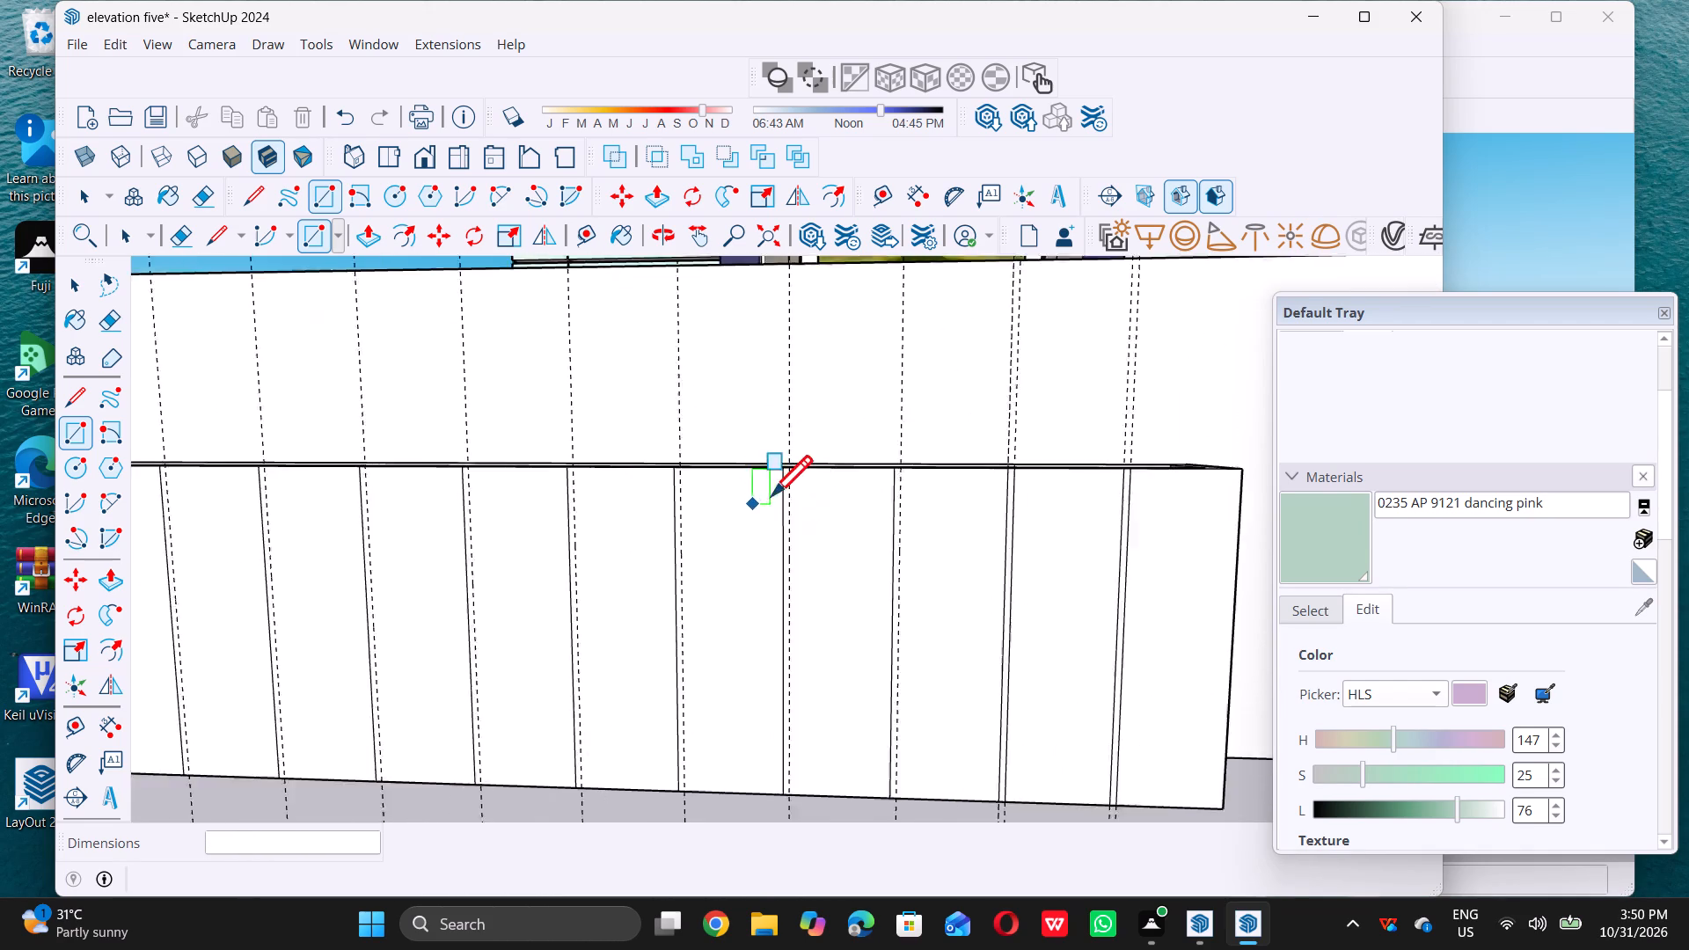
{"action": "scroll", "coordinate": [785, 486], "scroll_direction": "up", "scroll_amount": 6}
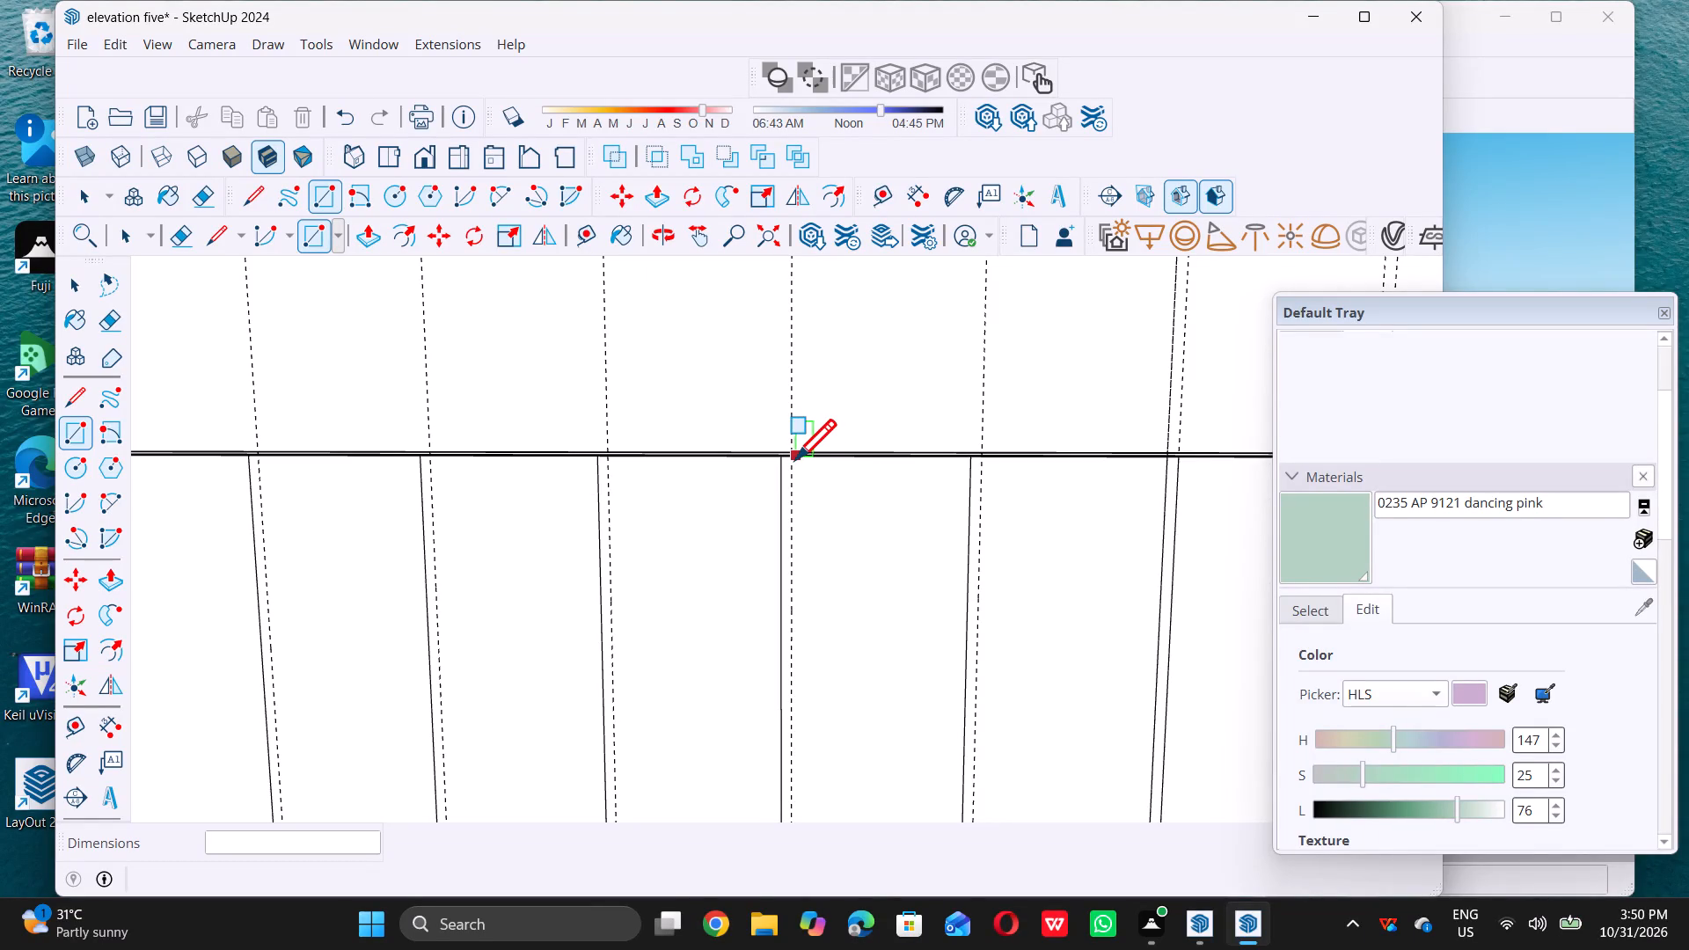
{"action": "scroll", "coordinate": [793, 463], "scroll_direction": "up", "scroll_amount": 9}
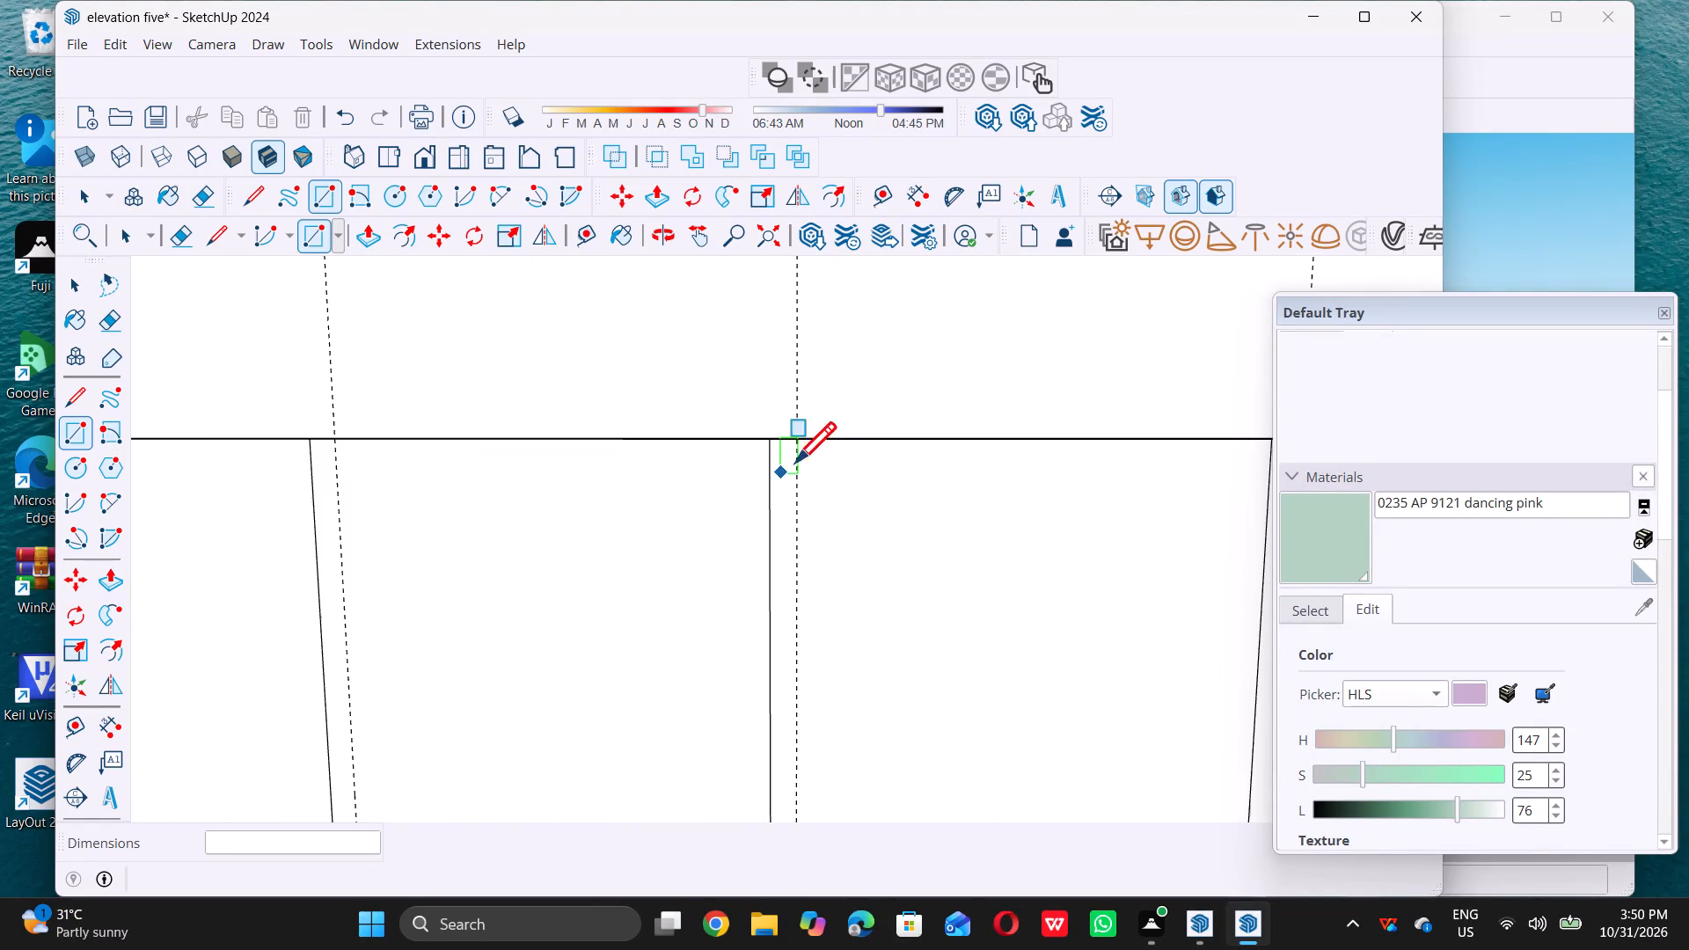
{"action": "scroll", "coordinate": [800, 436], "scroll_direction": "down", "scroll_amount": 10}
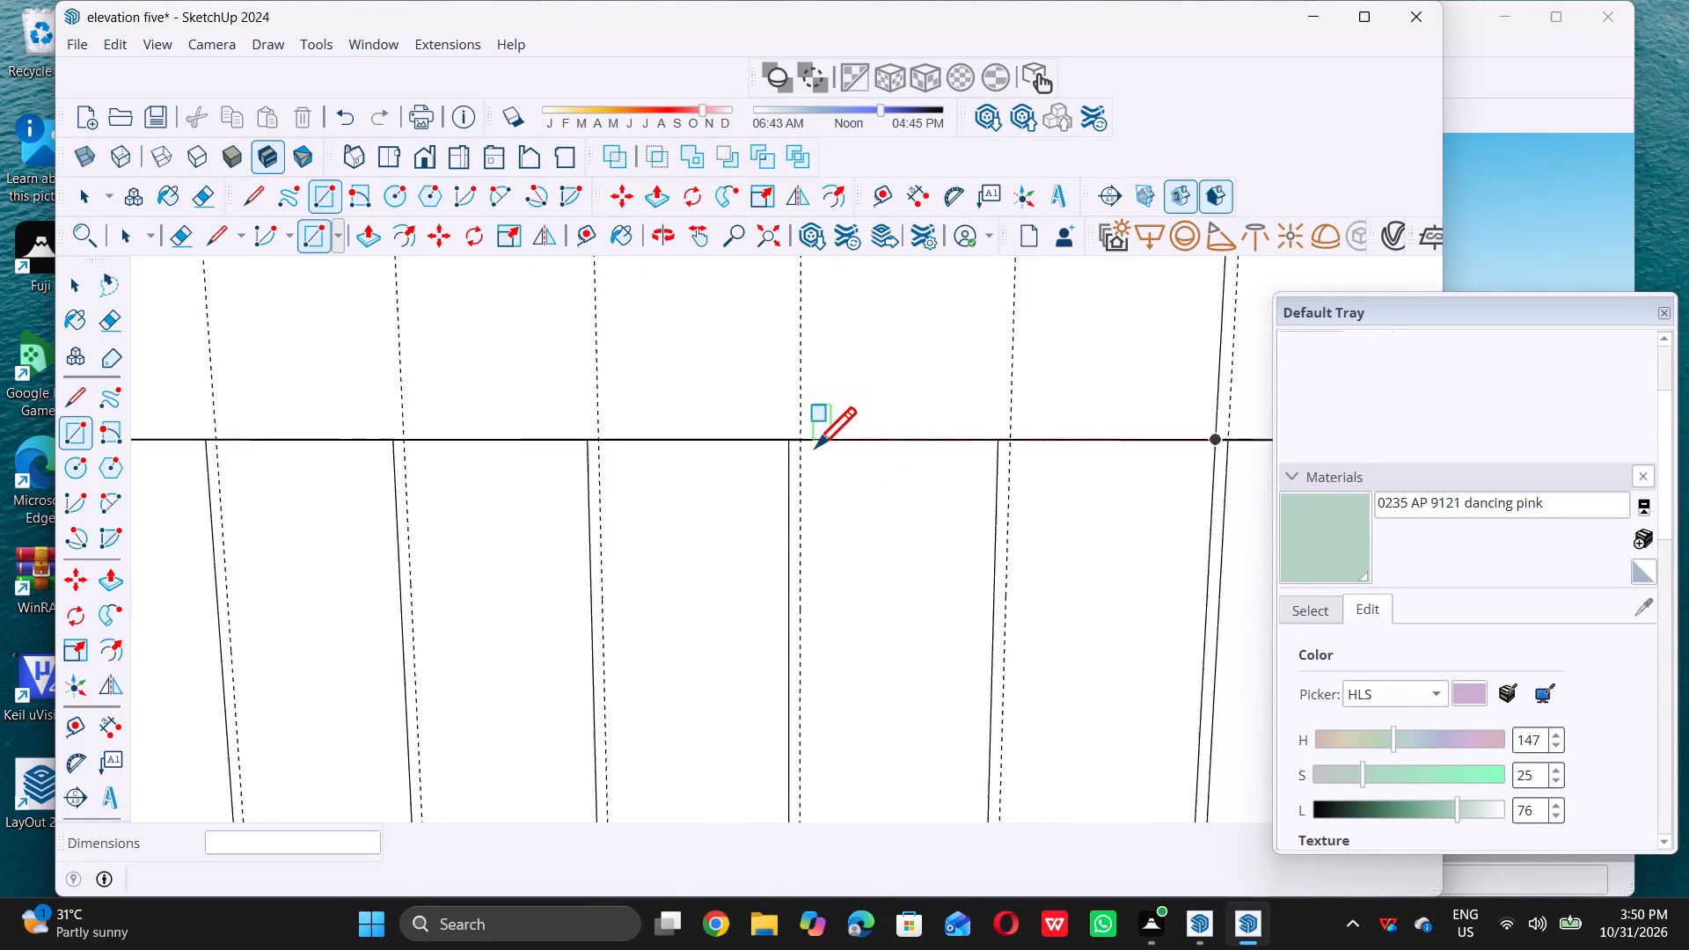
{"action": "scroll", "coordinate": [815, 447], "scroll_direction": "down", "scroll_amount": 5}
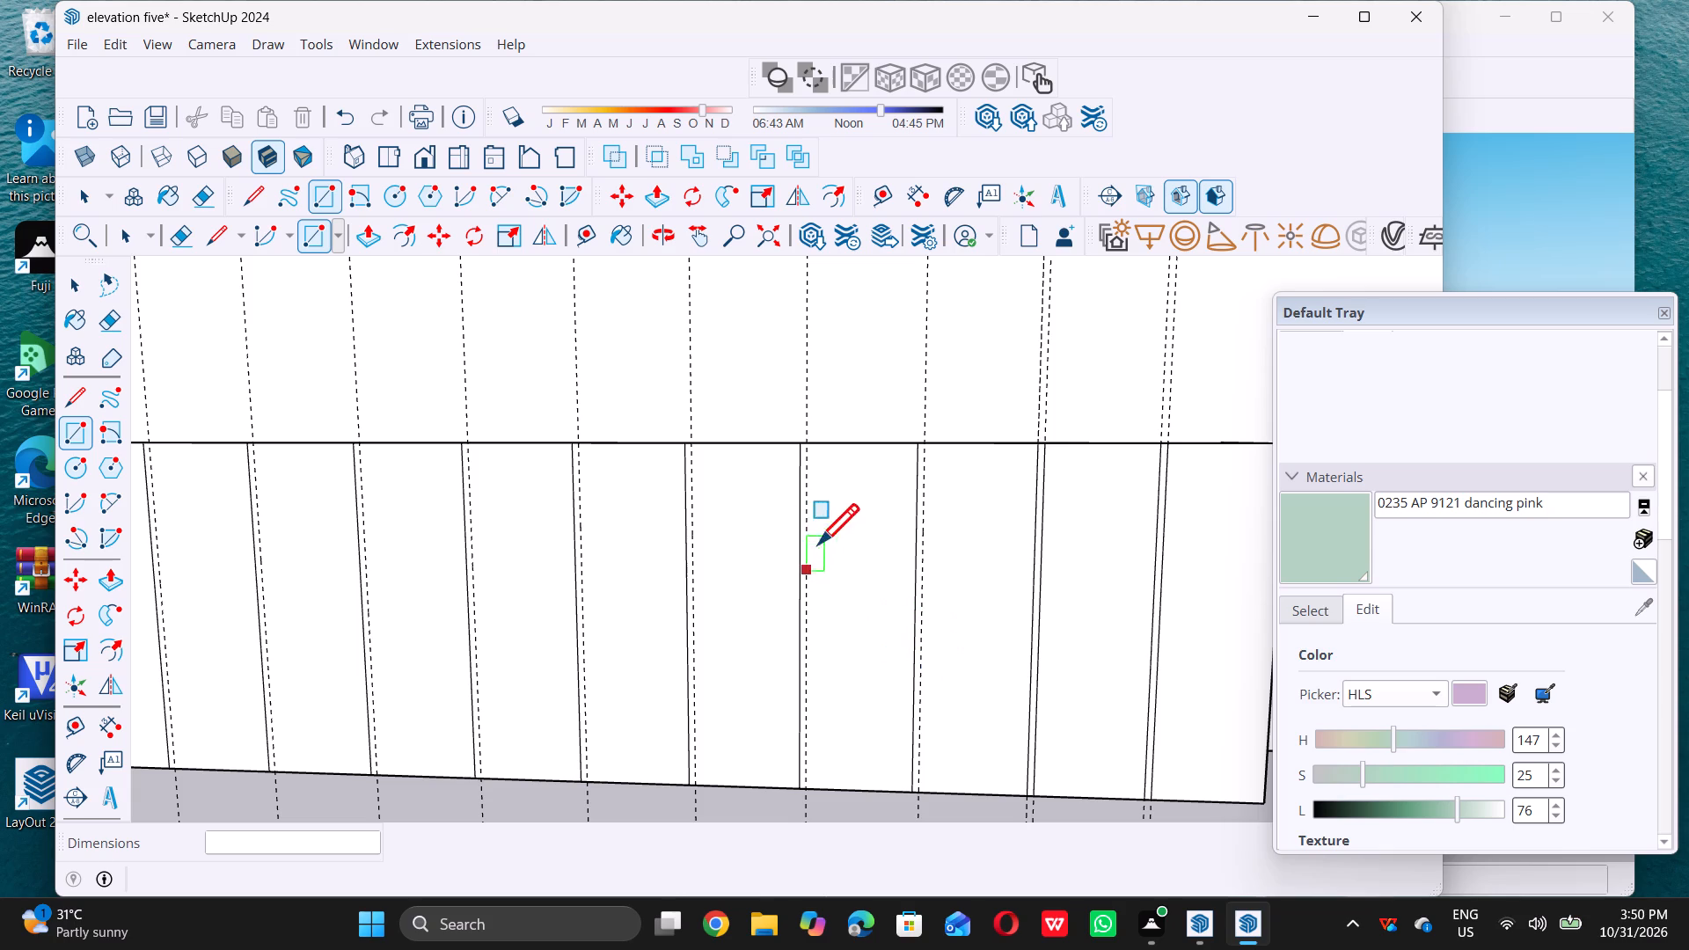
{"action": "scroll", "coordinate": [818, 776], "scroll_direction": "up", "scroll_amount": 9}
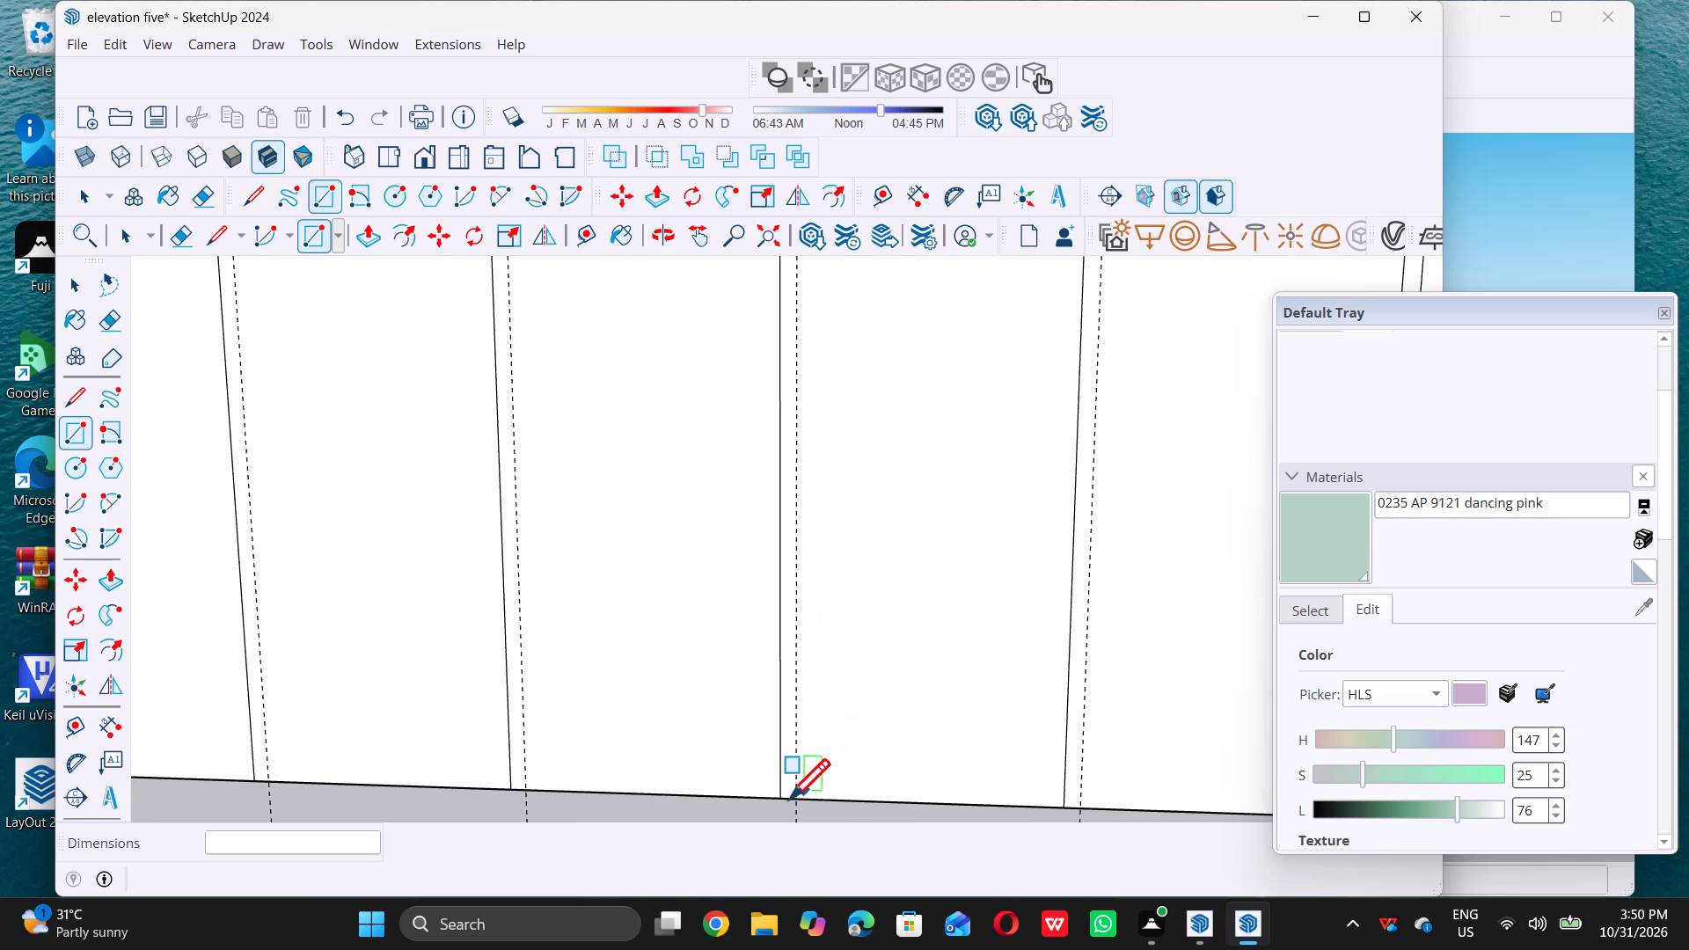
{"action": "left_click", "coordinate": [802, 795]}
{"action": "scroll", "coordinate": [803, 793], "scroll_direction": "down", "scroll_amount": 8}
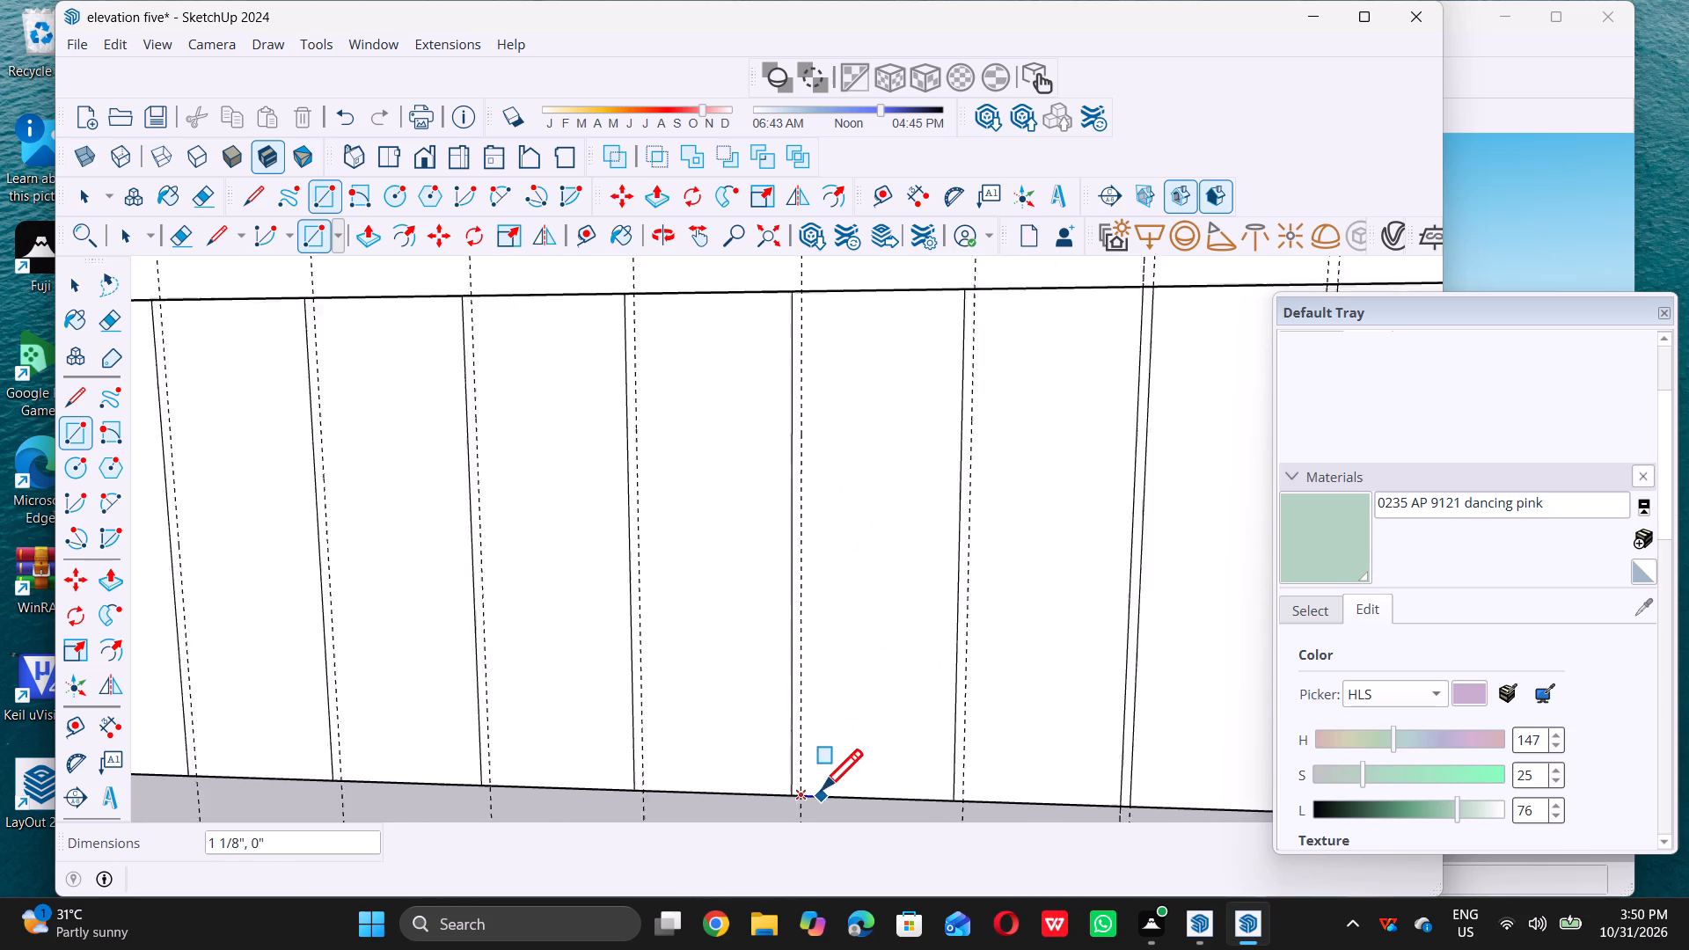
{"action": "scroll", "coordinate": [822, 789], "scroll_direction": "down", "scroll_amount": 2}
{"action": "scroll", "coordinate": [927, 484], "scroll_direction": "up", "scroll_amount": 4}
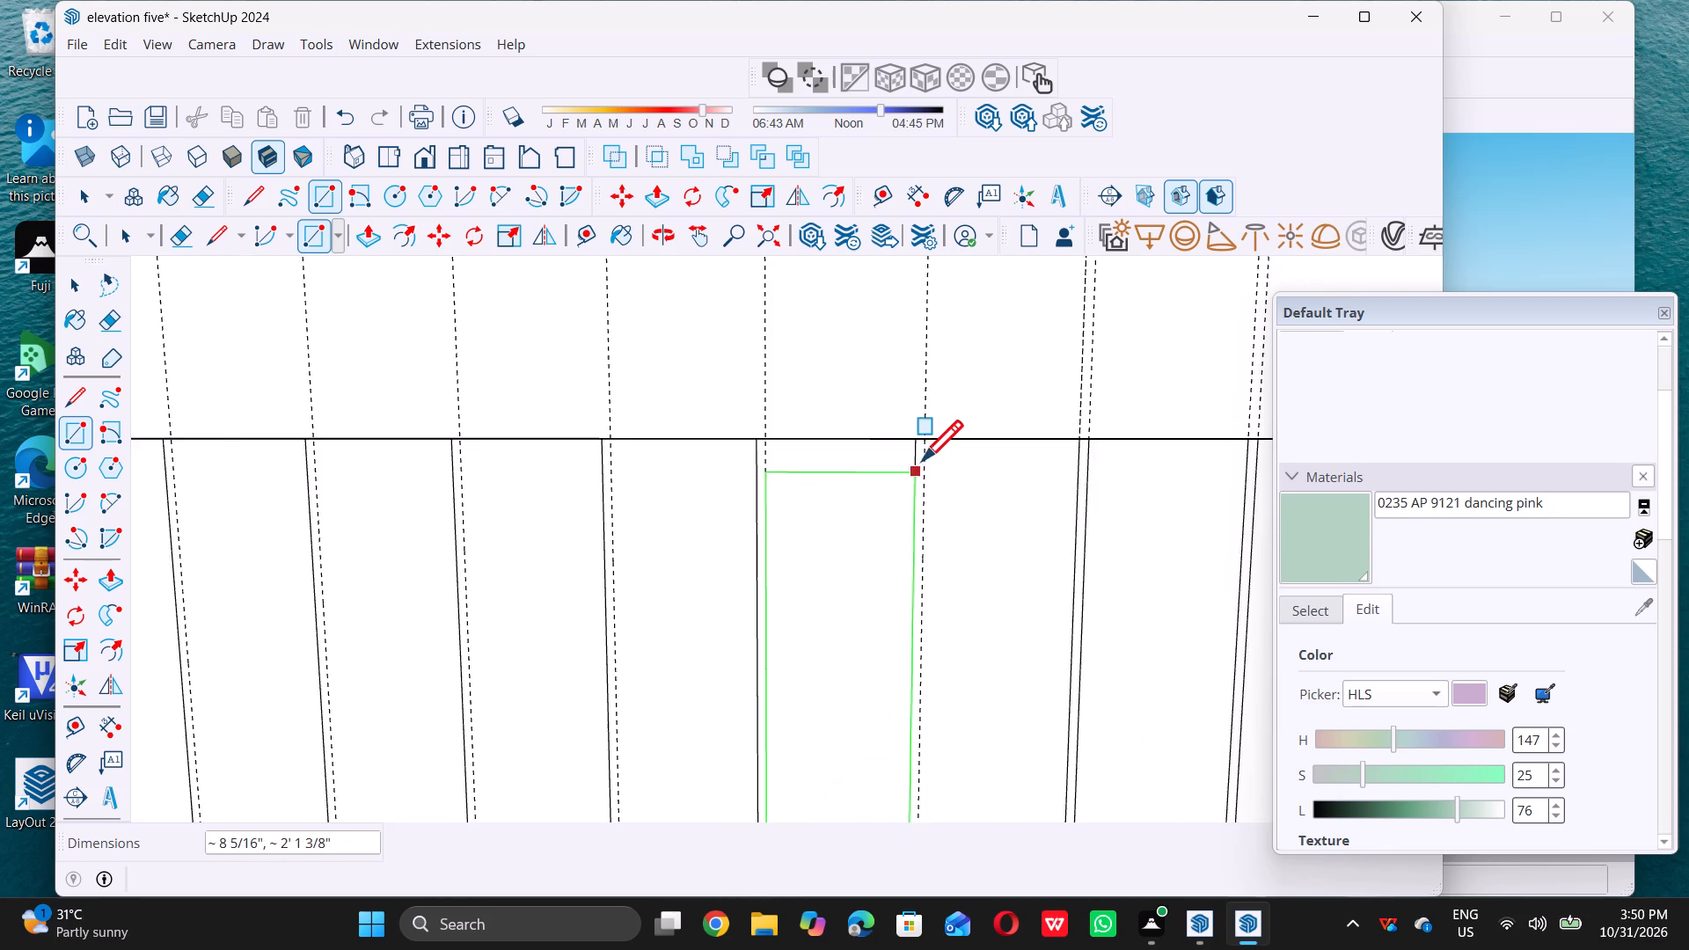
{"action": "scroll", "coordinate": [922, 460], "scroll_direction": "up", "scroll_amount": 6}
{"action": "left_click", "coordinate": [930, 431]}
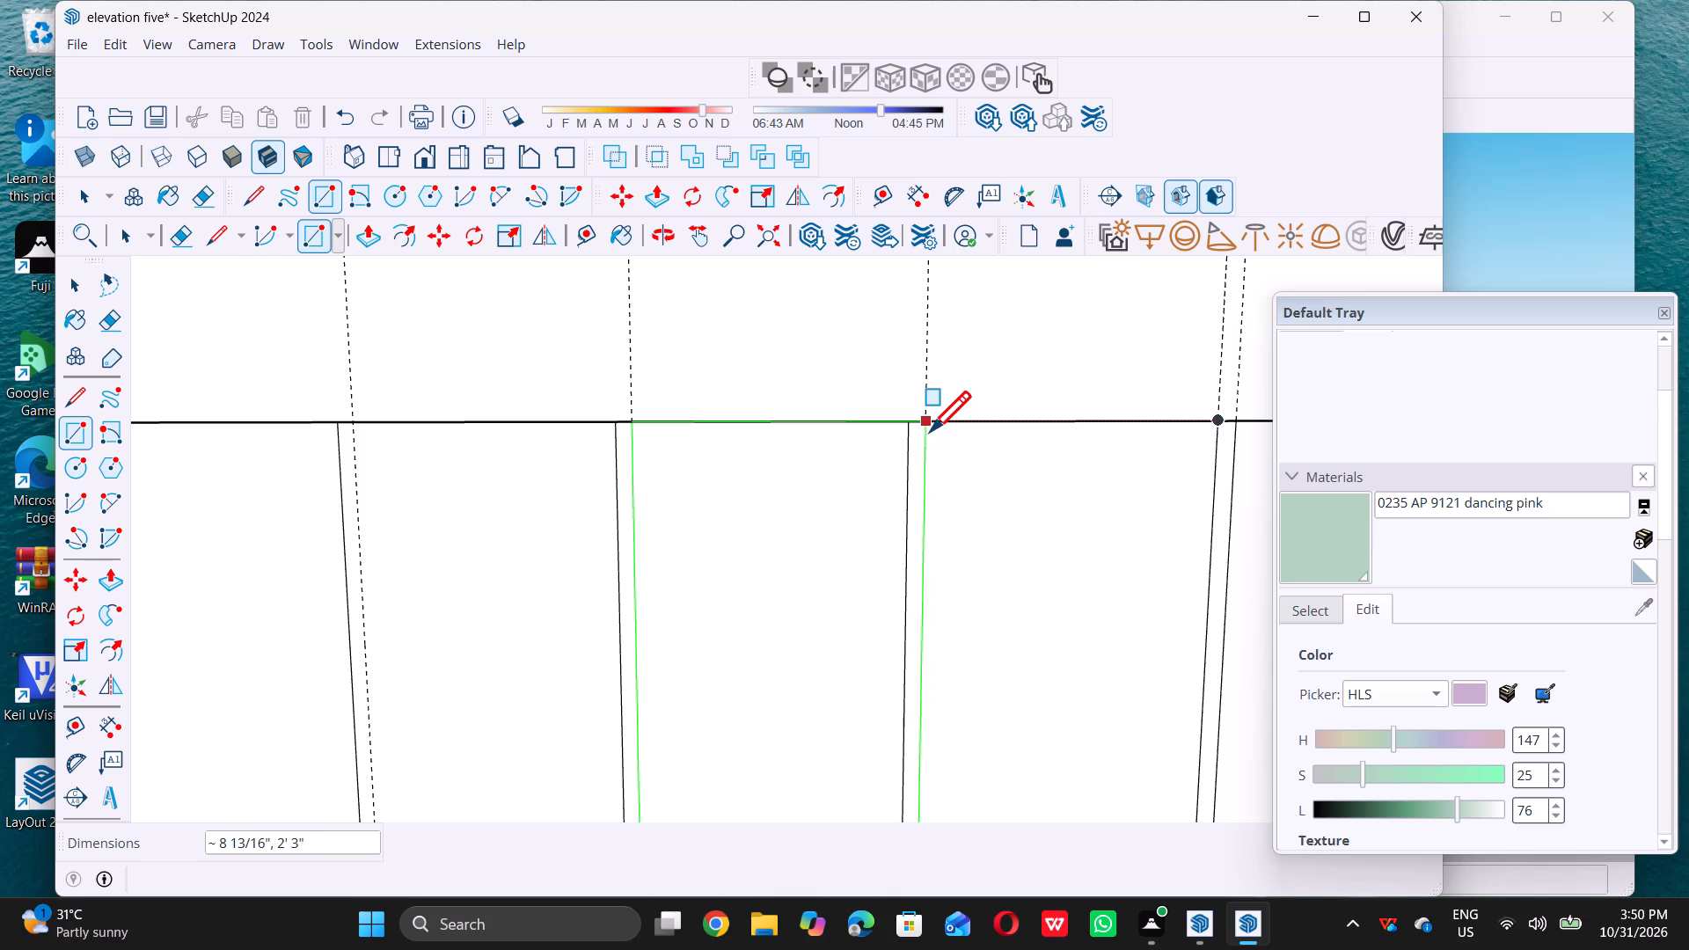
Draw a full-height rectangle on the block's front face, from the ninth panel line's 0.5" guide to the tenth line's 0.5" guide.
{"action": "scroll", "coordinate": [926, 445], "scroll_direction": "down", "scroll_amount": 16}
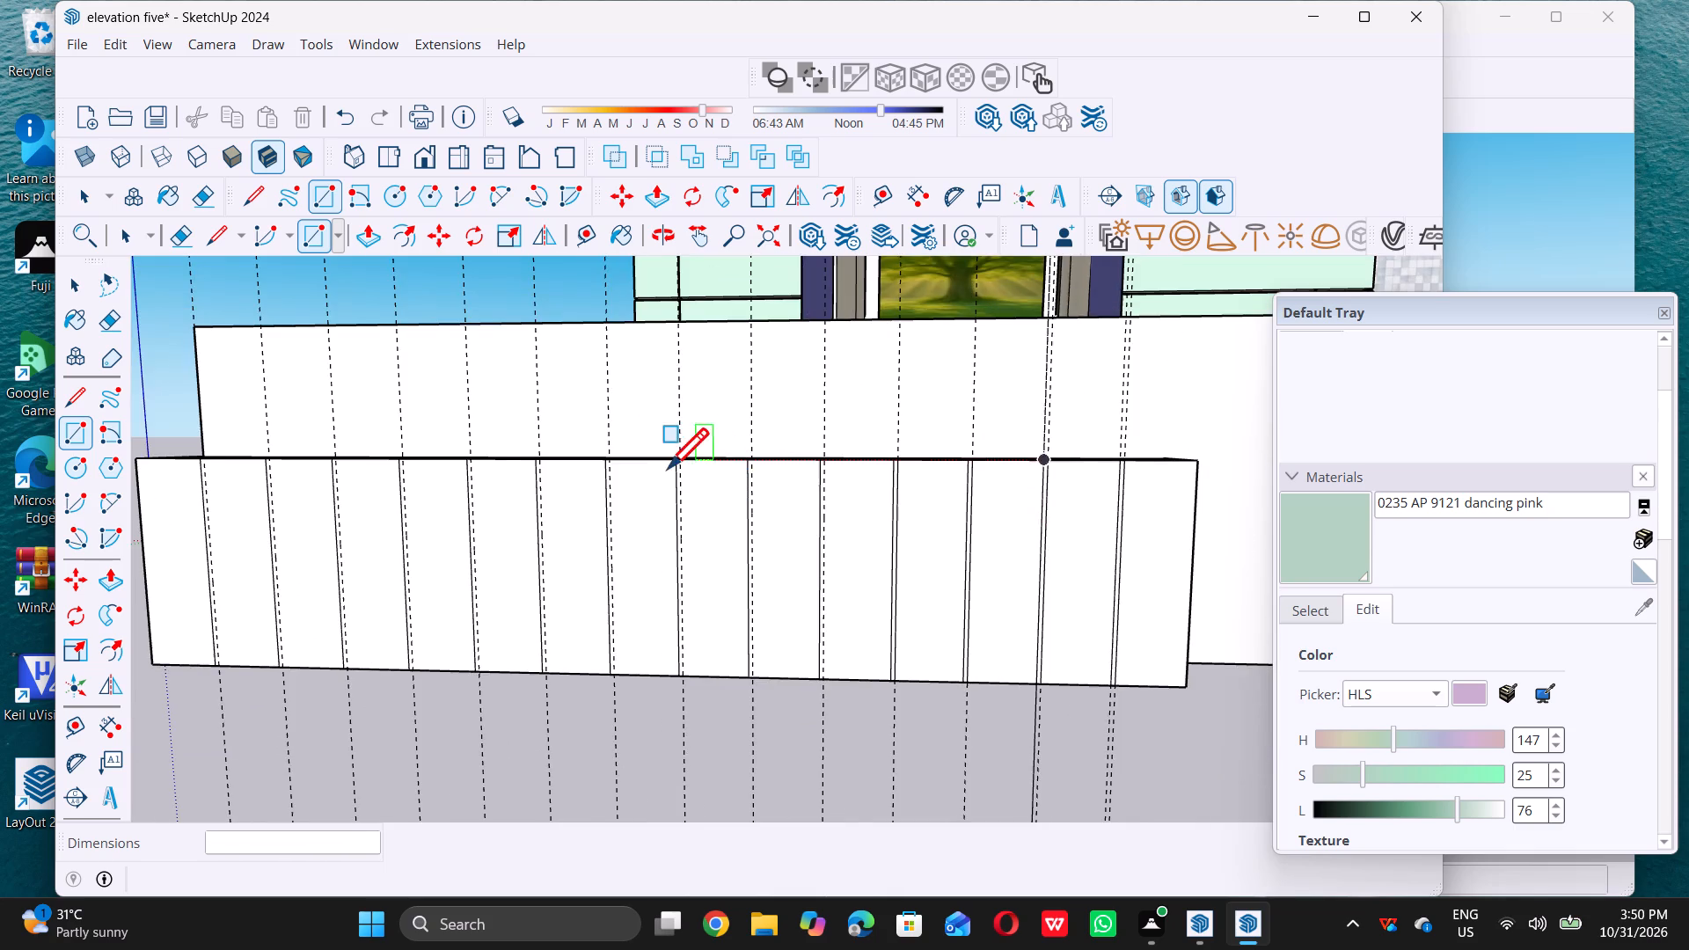
{"action": "scroll", "coordinate": [668, 468], "scroll_direction": "up", "scroll_amount": 5}
{"action": "scroll", "coordinate": [808, 463], "scroll_direction": "up", "scroll_amount": 8}
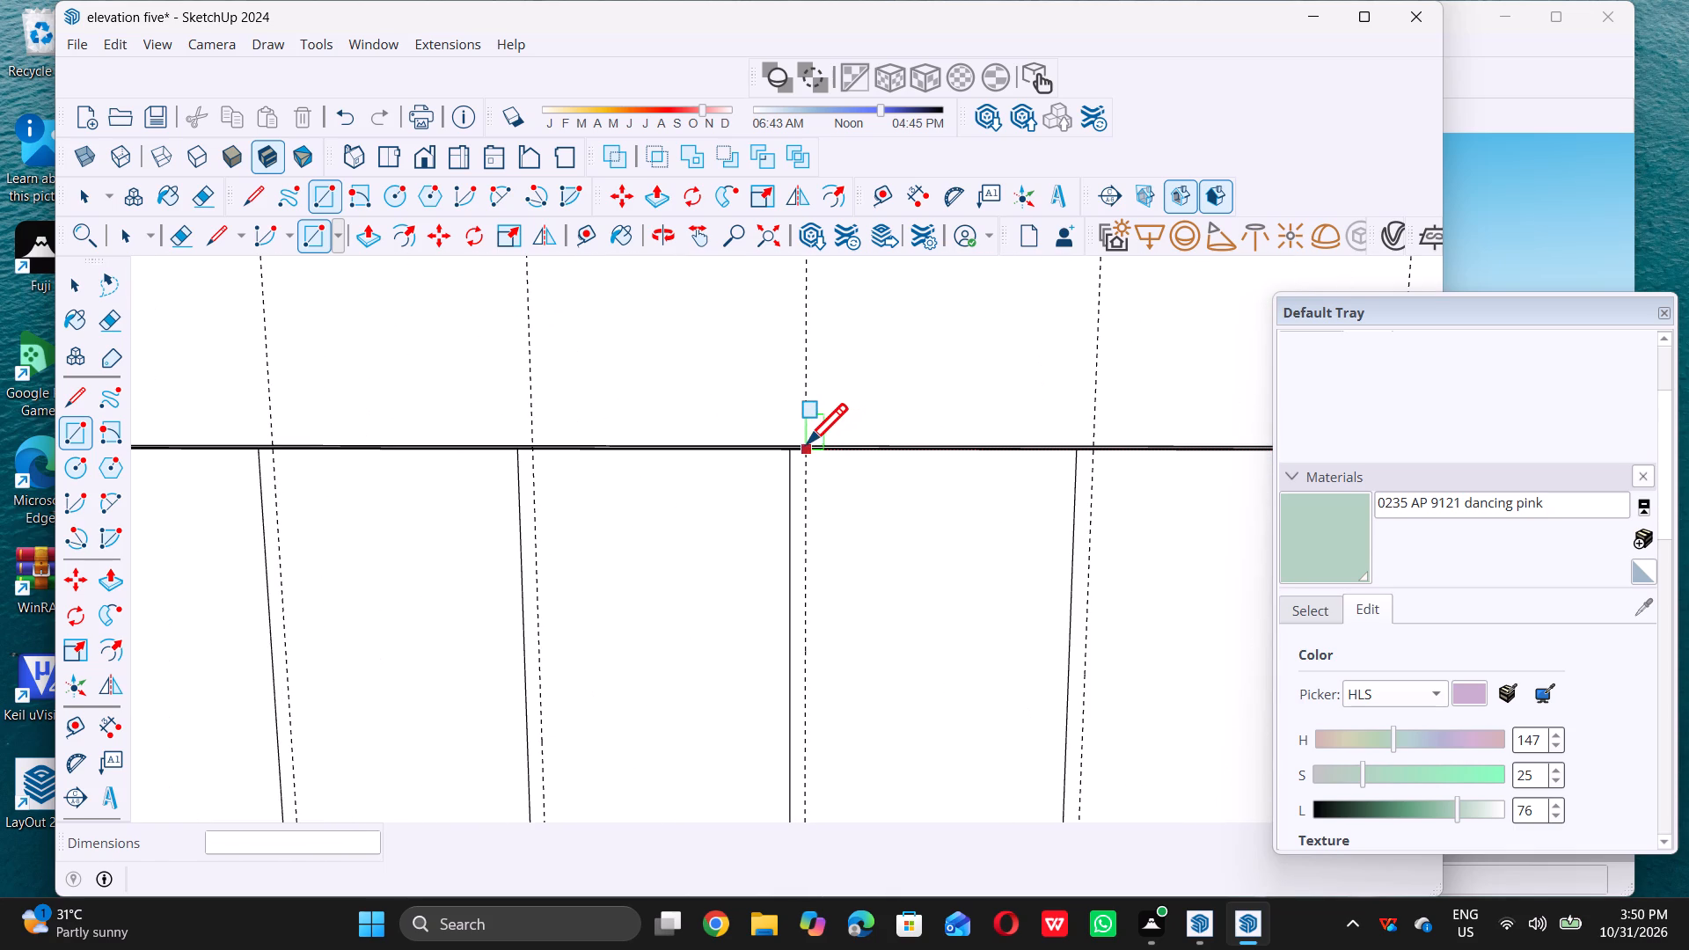
{"action": "left_click", "coordinate": [806, 450]}
{"action": "scroll", "coordinate": [804, 450], "scroll_direction": "down", "scroll_amount": 5}
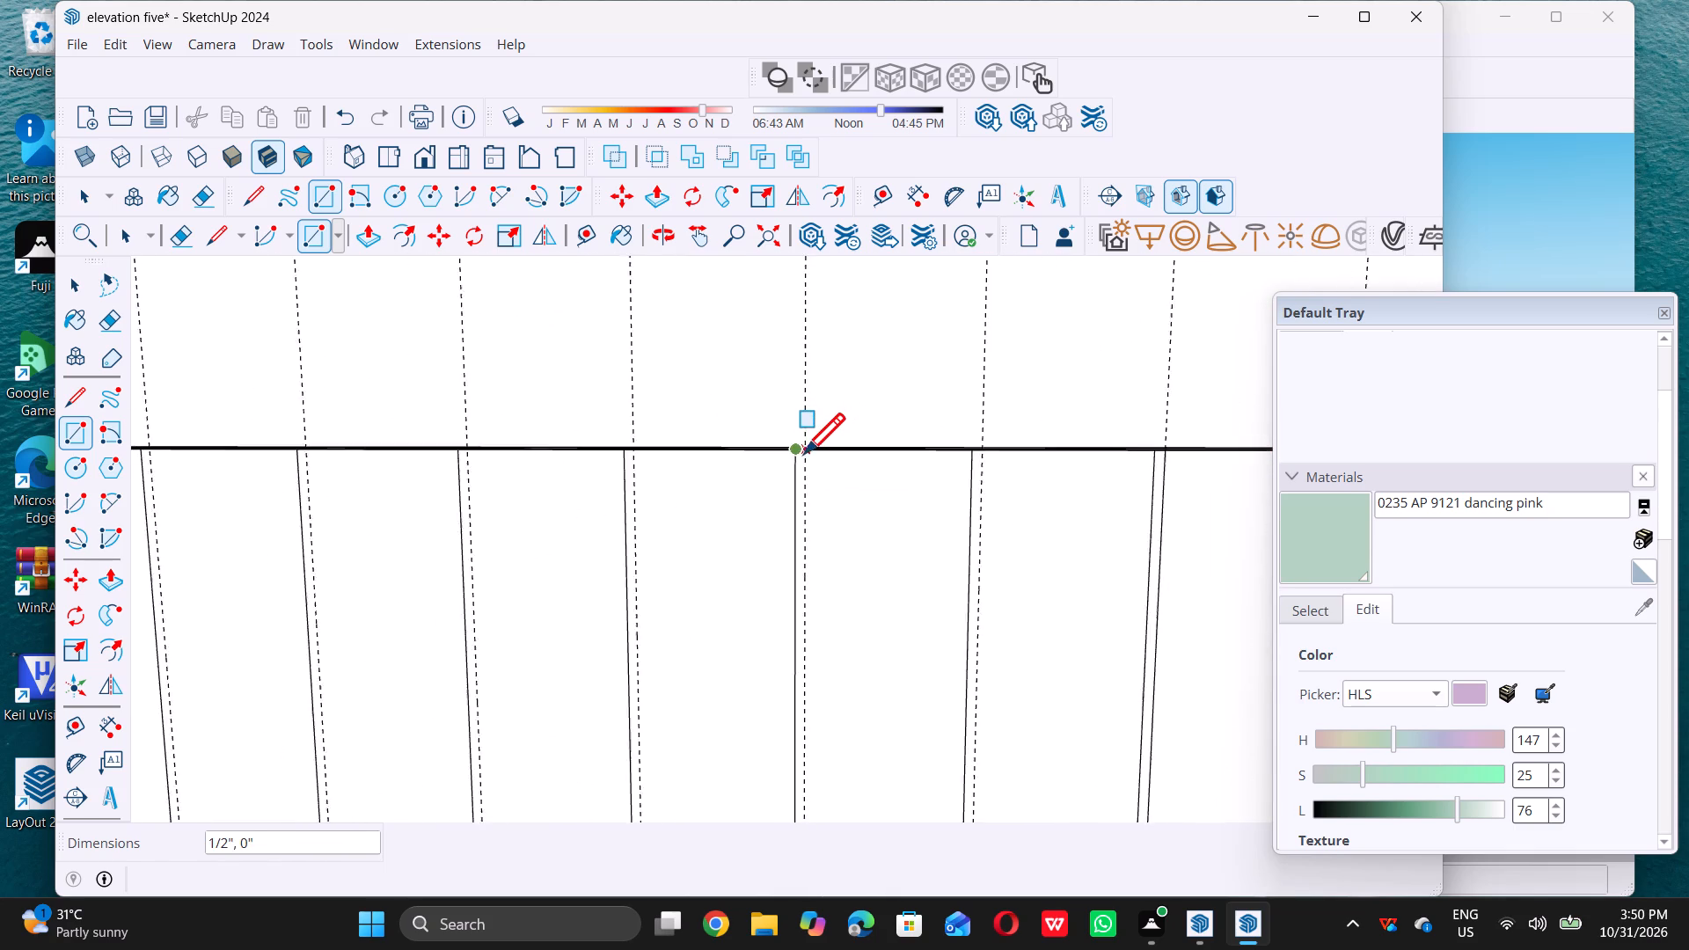
{"action": "scroll", "coordinate": [804, 453], "scroll_direction": "down", "scroll_amount": 10}
{"action": "scroll", "coordinate": [866, 632], "scroll_direction": "up", "scroll_amount": 7}
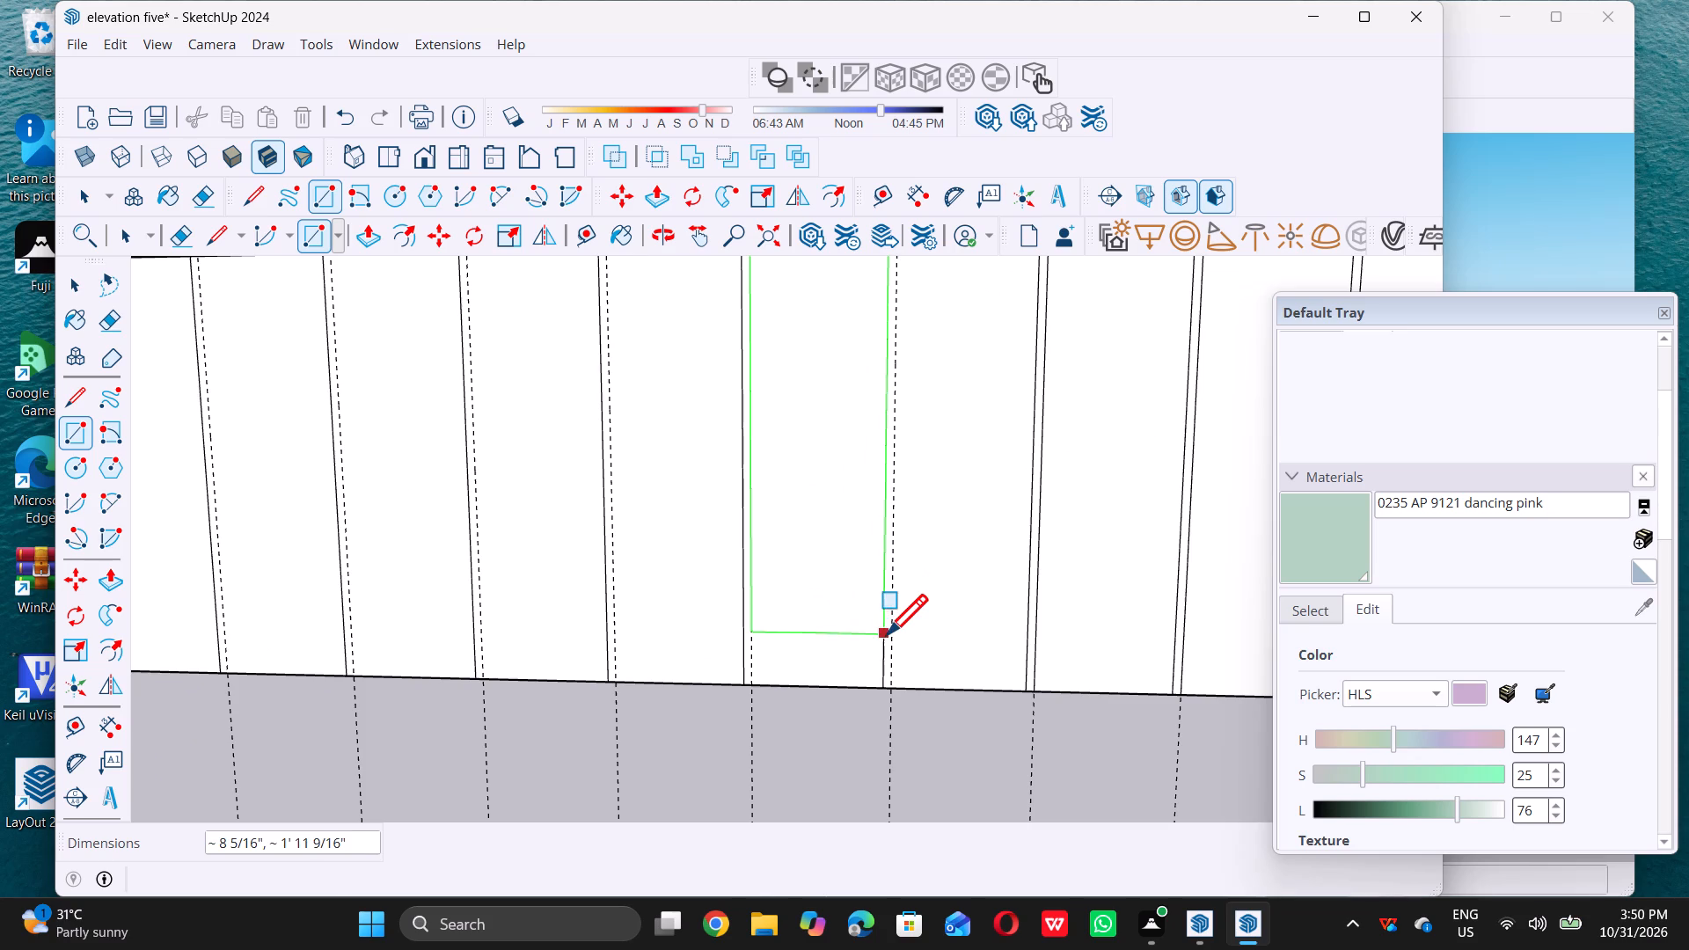
{"action": "scroll", "coordinate": [907, 663], "scroll_direction": "up", "scroll_amount": 5}
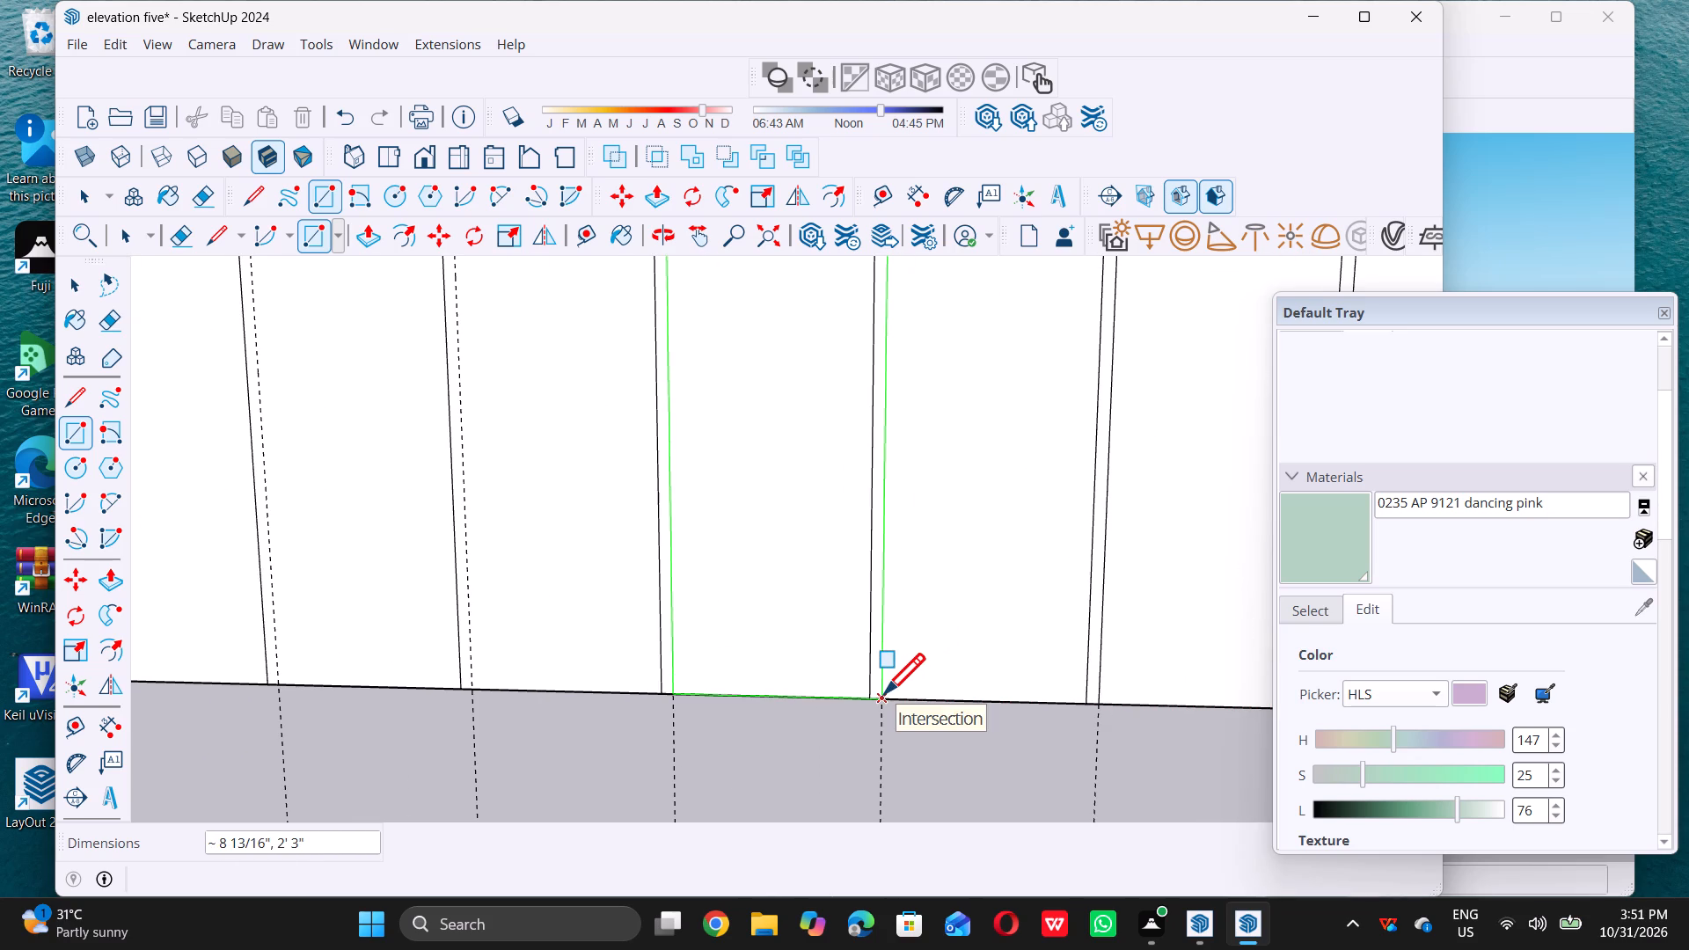
{"action": "left_click", "coordinate": [884, 695]}
Draw a full-height rectangle on the block's front face, from the seventh panel line's 0.5" guide to the eighth line's 0.5" guide.
{"action": "scroll", "coordinate": [890, 700], "scroll_direction": "down", "scroll_amount": 16}
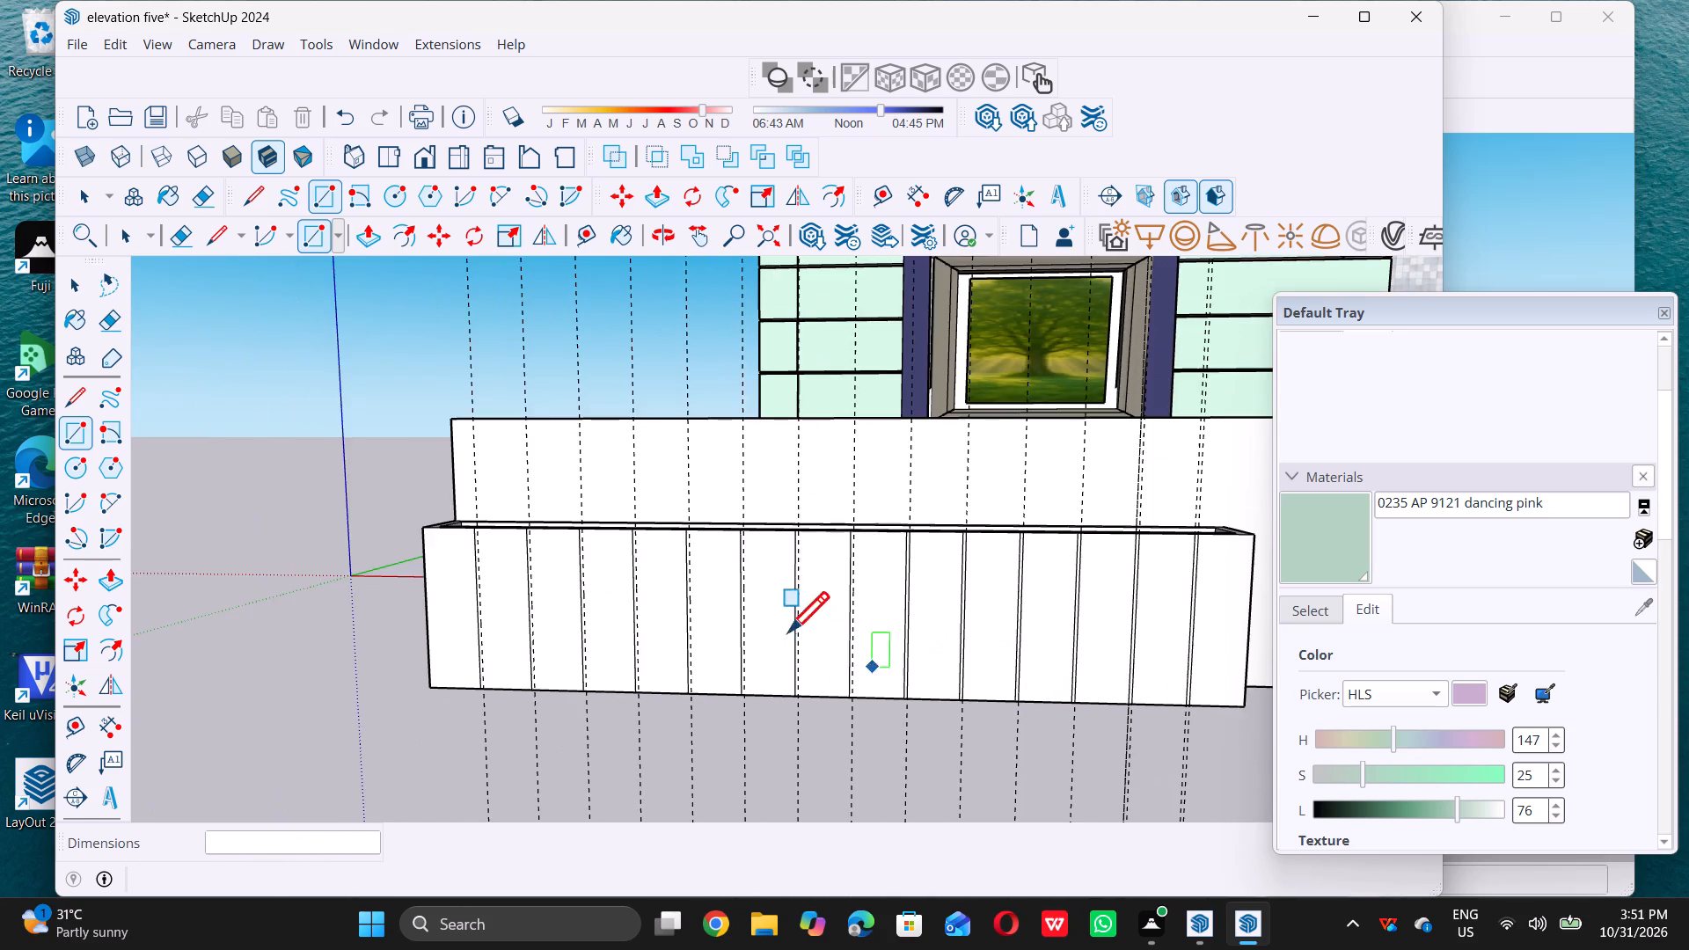
{"action": "scroll", "coordinate": [768, 601], "scroll_direction": "up", "scroll_amount": 5}
{"action": "scroll", "coordinate": [830, 479], "scroll_direction": "up", "scroll_amount": 5}
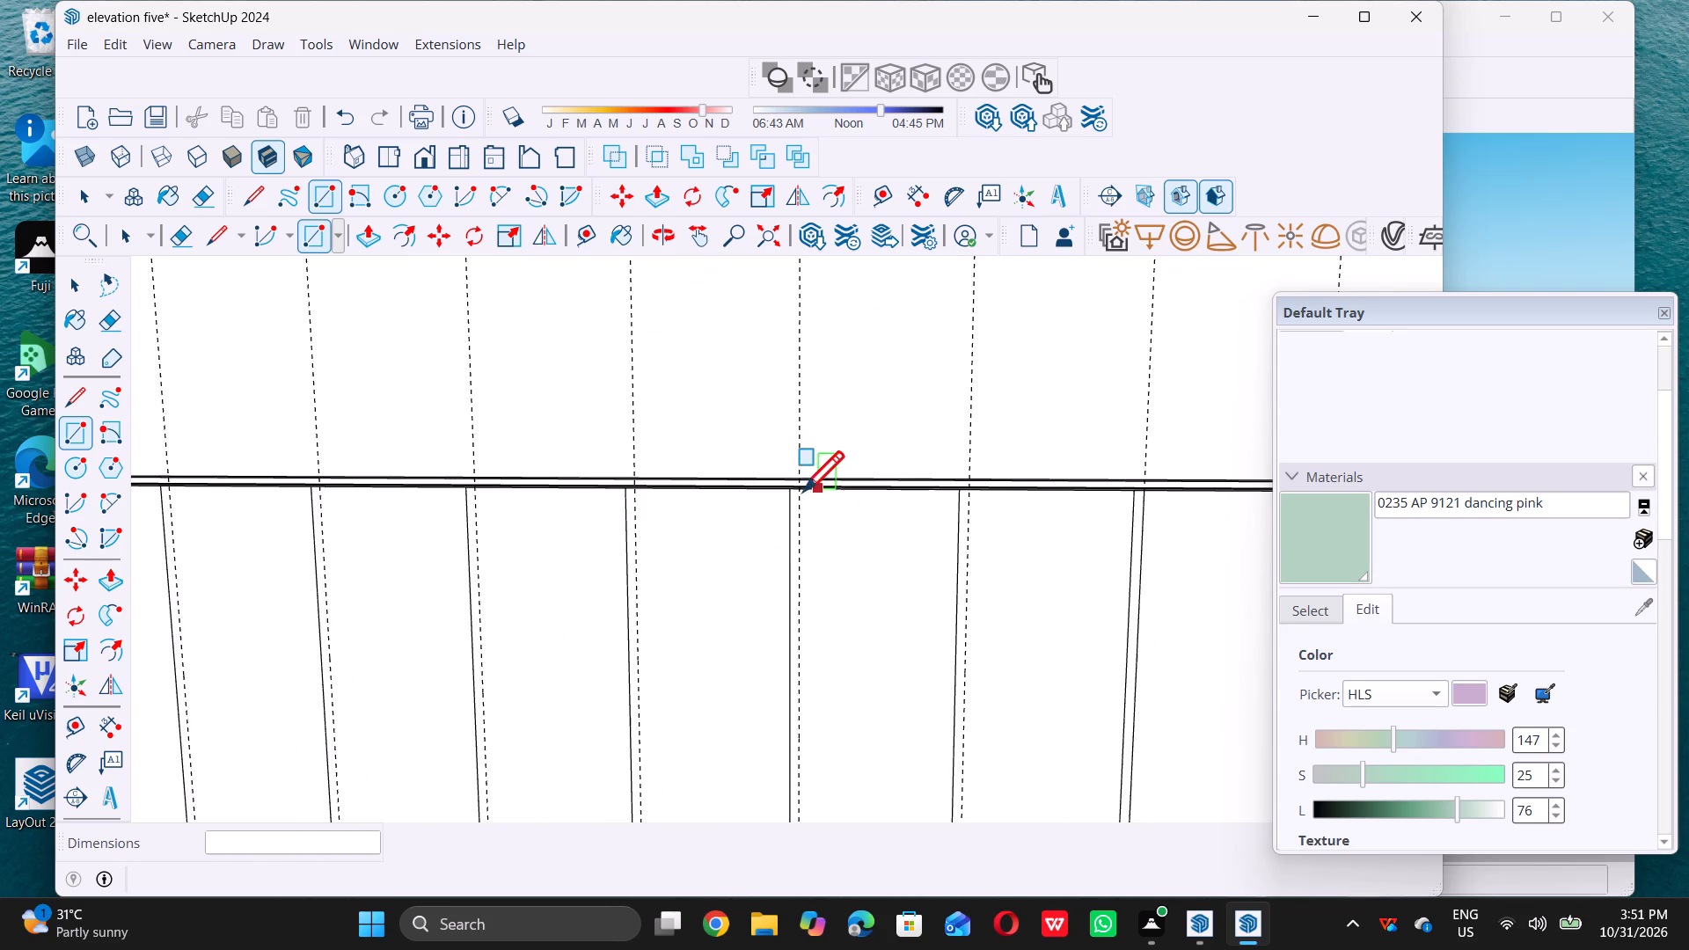
{"action": "scroll", "coordinate": [800, 493], "scroll_direction": "up", "scroll_amount": 4}
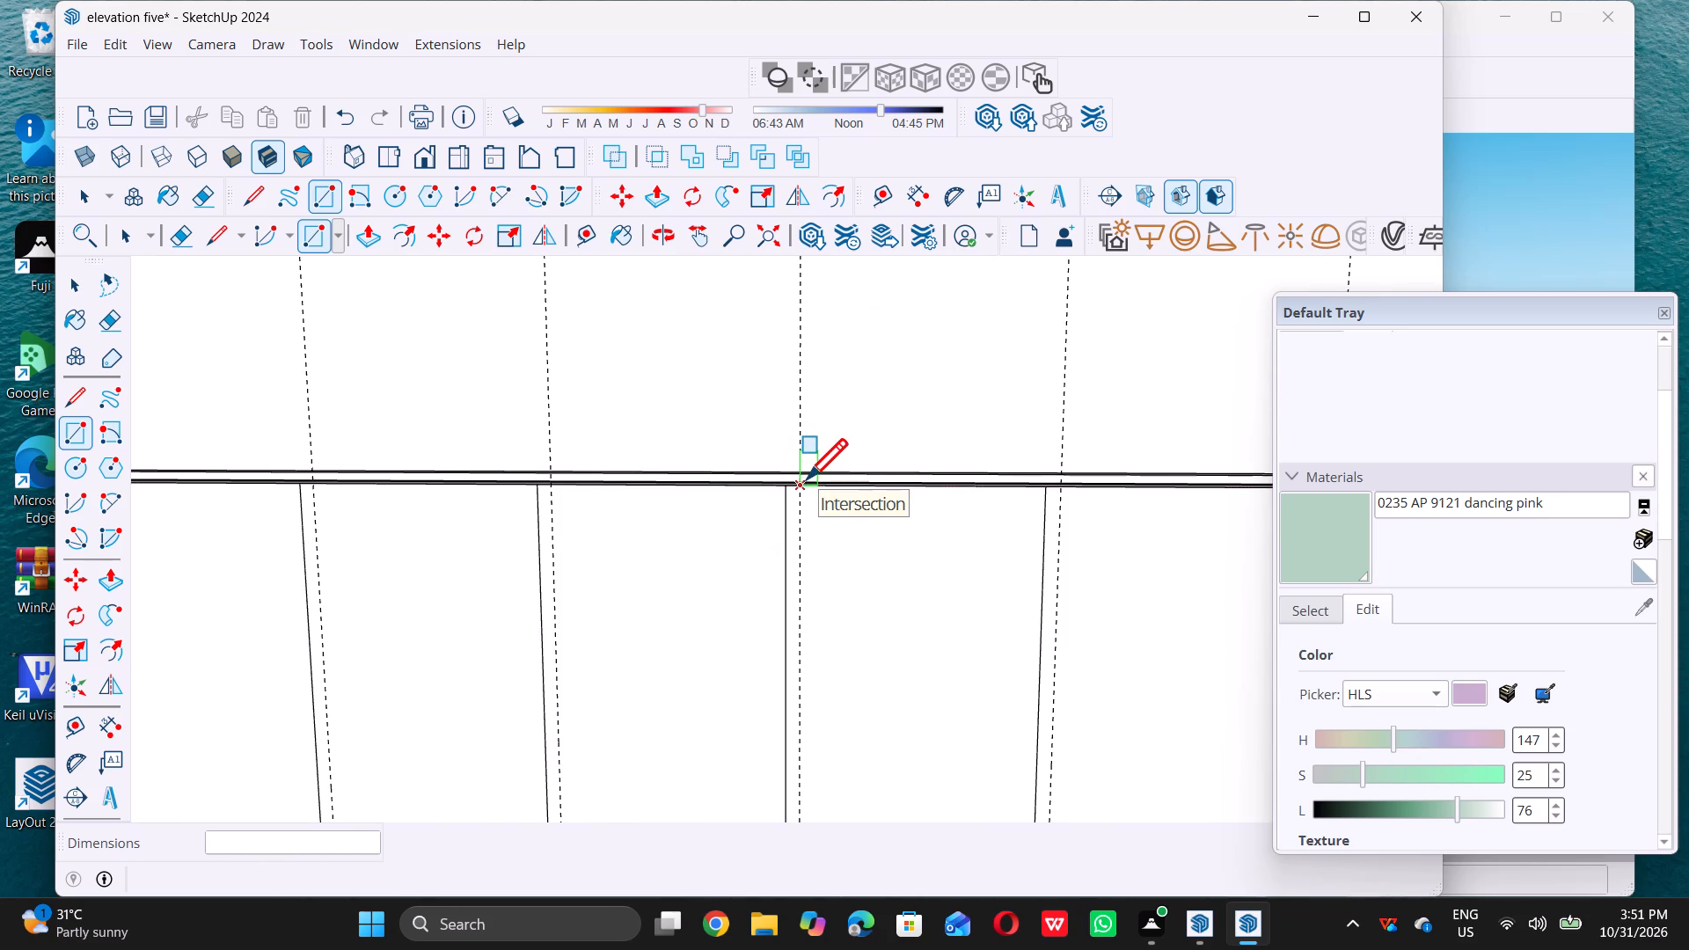
{"action": "left_click", "coordinate": [804, 482]}
{"action": "scroll", "coordinate": [811, 477], "scroll_direction": "down", "scroll_amount": 16}
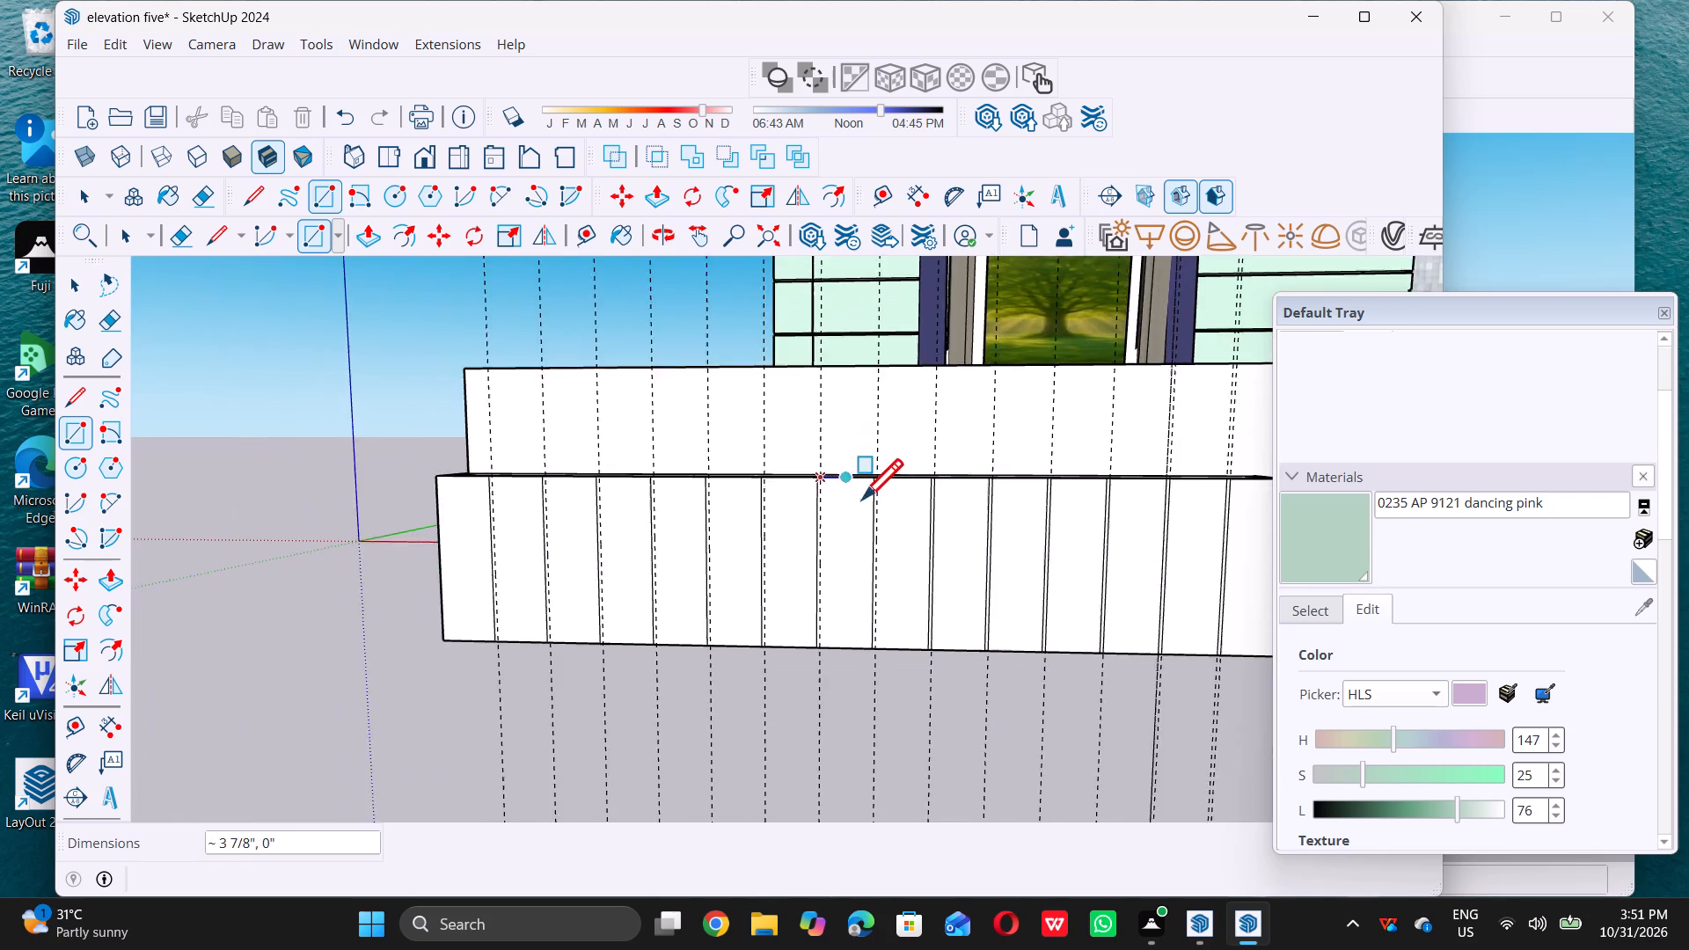
{"action": "scroll", "coordinate": [865, 626], "scroll_direction": "up", "scroll_amount": 11}
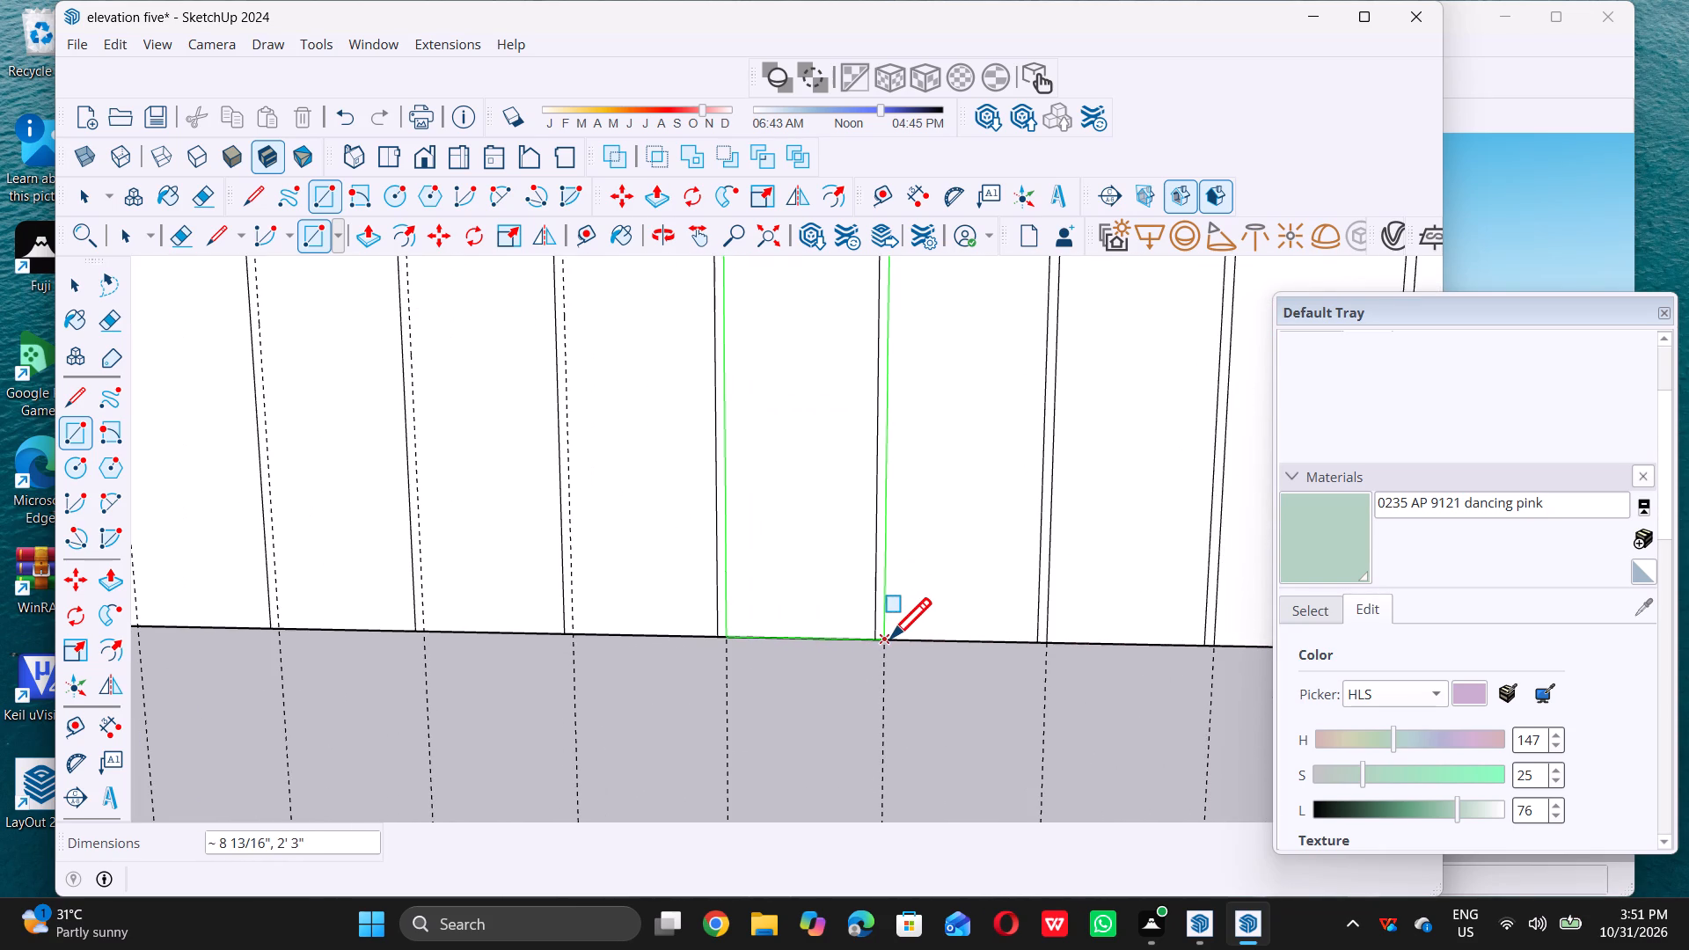
{"action": "left_click", "coordinate": [890, 637]}
Draw a full-height rectangle on the block's front face, from the sixth panel line's 0.5" guide to the fifth line's 0.5" guide.
{"action": "scroll", "coordinate": [915, 646], "scroll_direction": "down", "scroll_amount": 15}
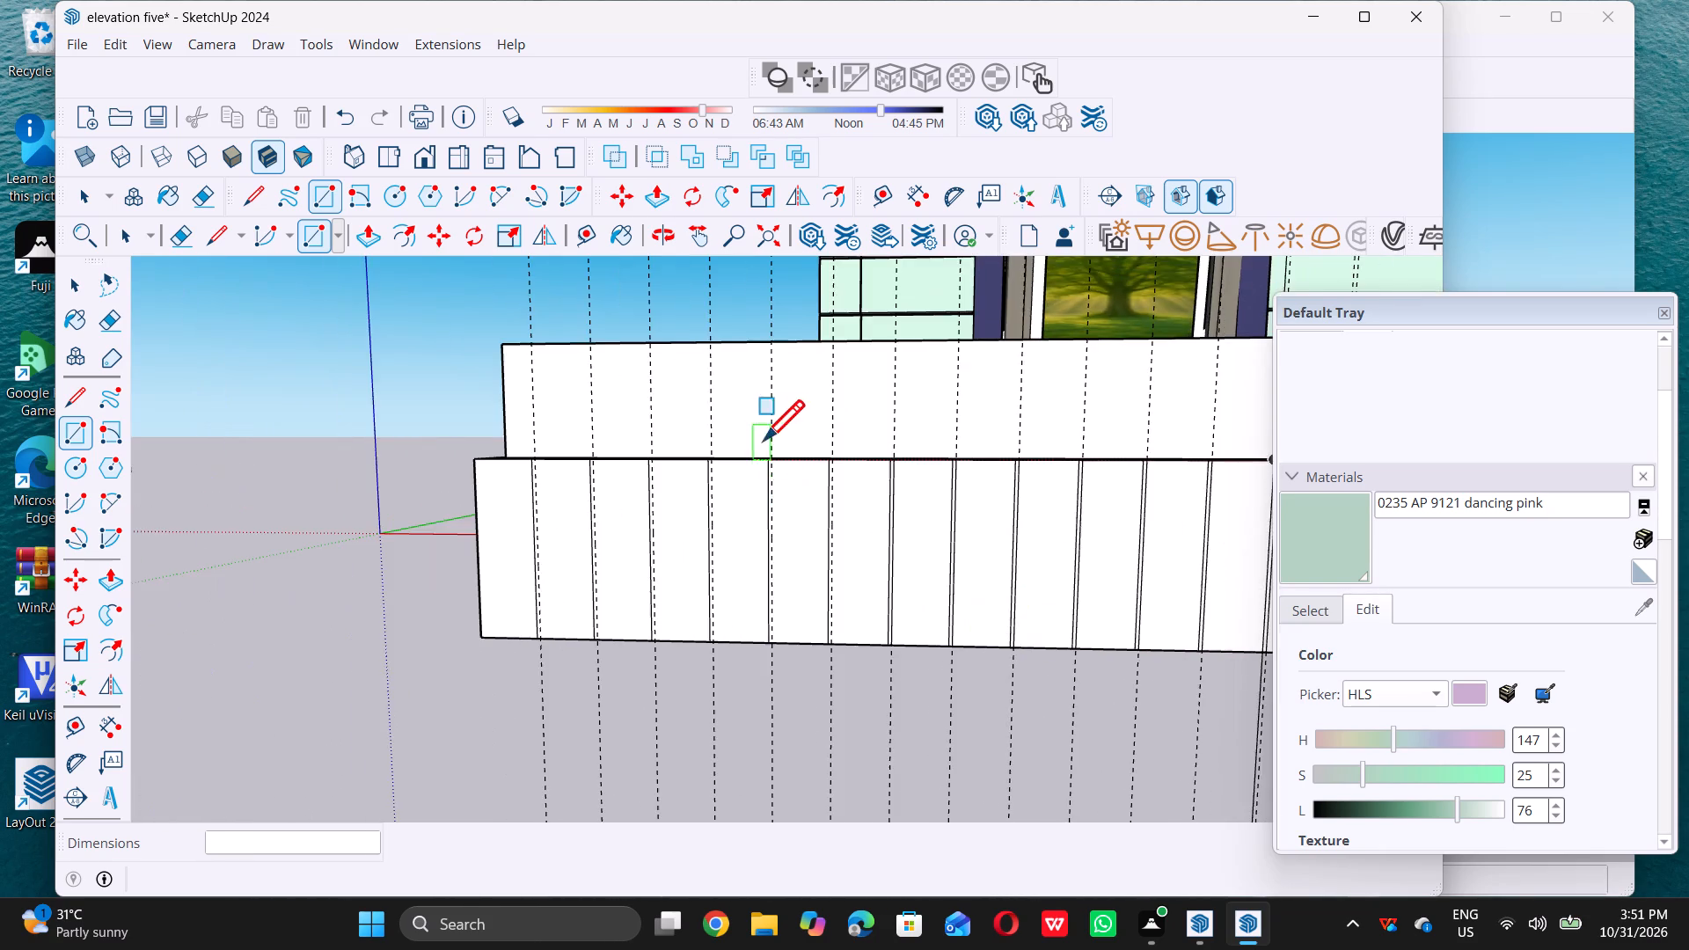
{"action": "scroll", "coordinate": [793, 437], "scroll_direction": "up", "scroll_amount": 12}
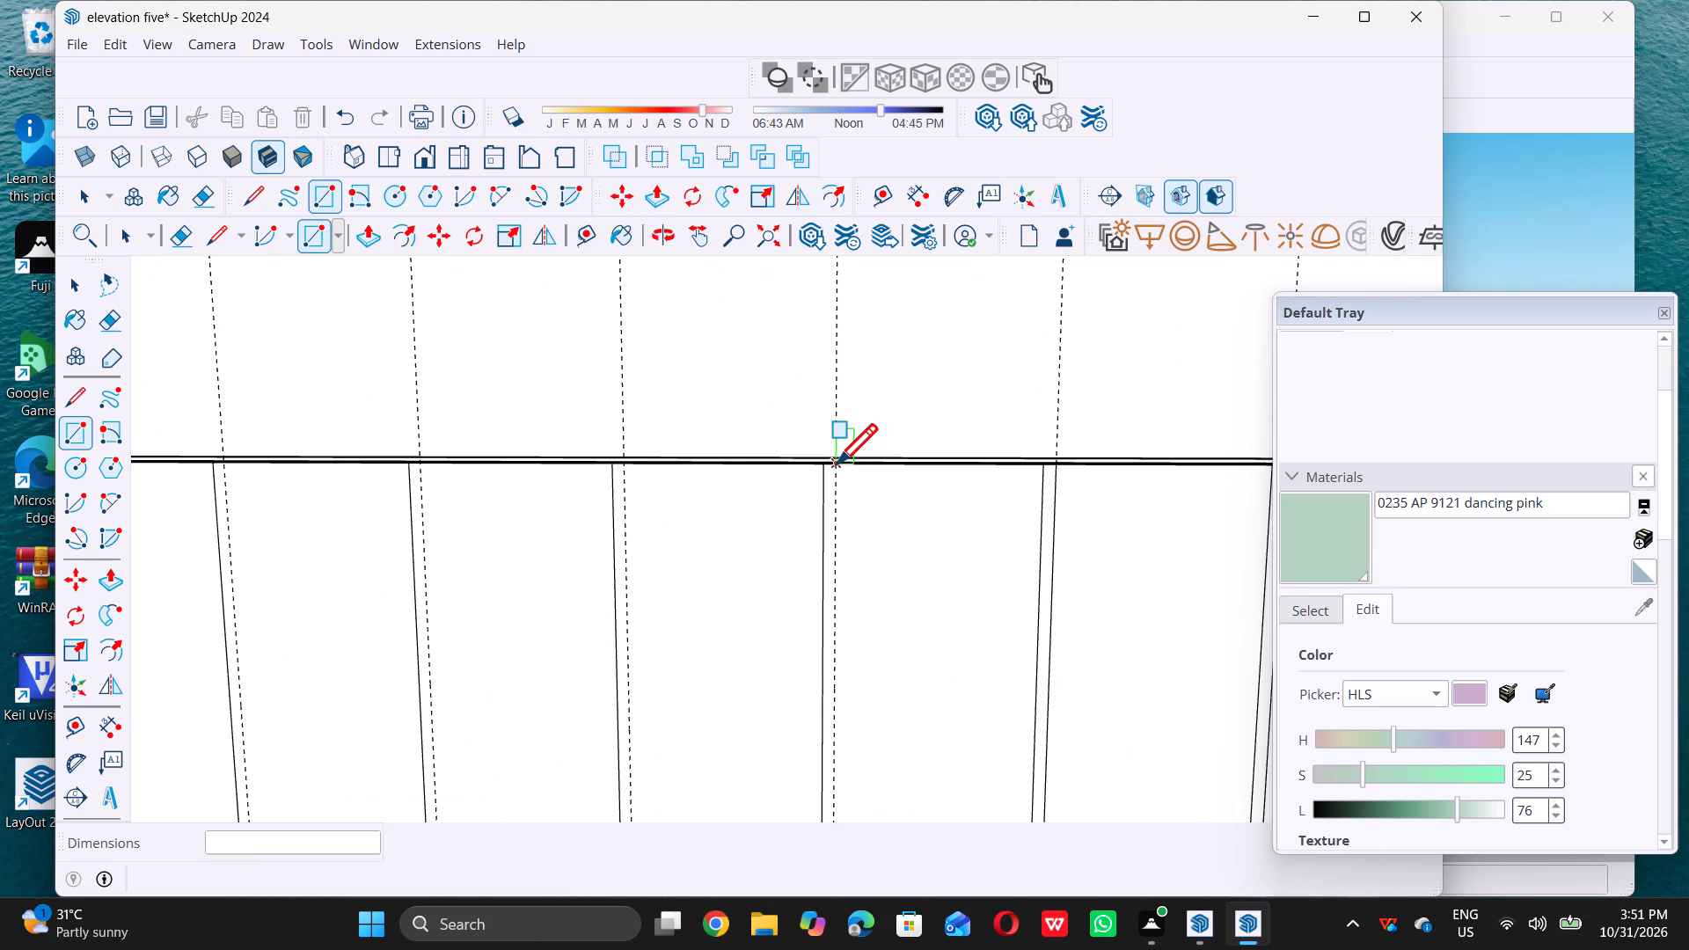
{"action": "left_click", "coordinate": [837, 464]}
{"action": "scroll", "coordinate": [837, 464], "scroll_direction": "down", "scroll_amount": 12}
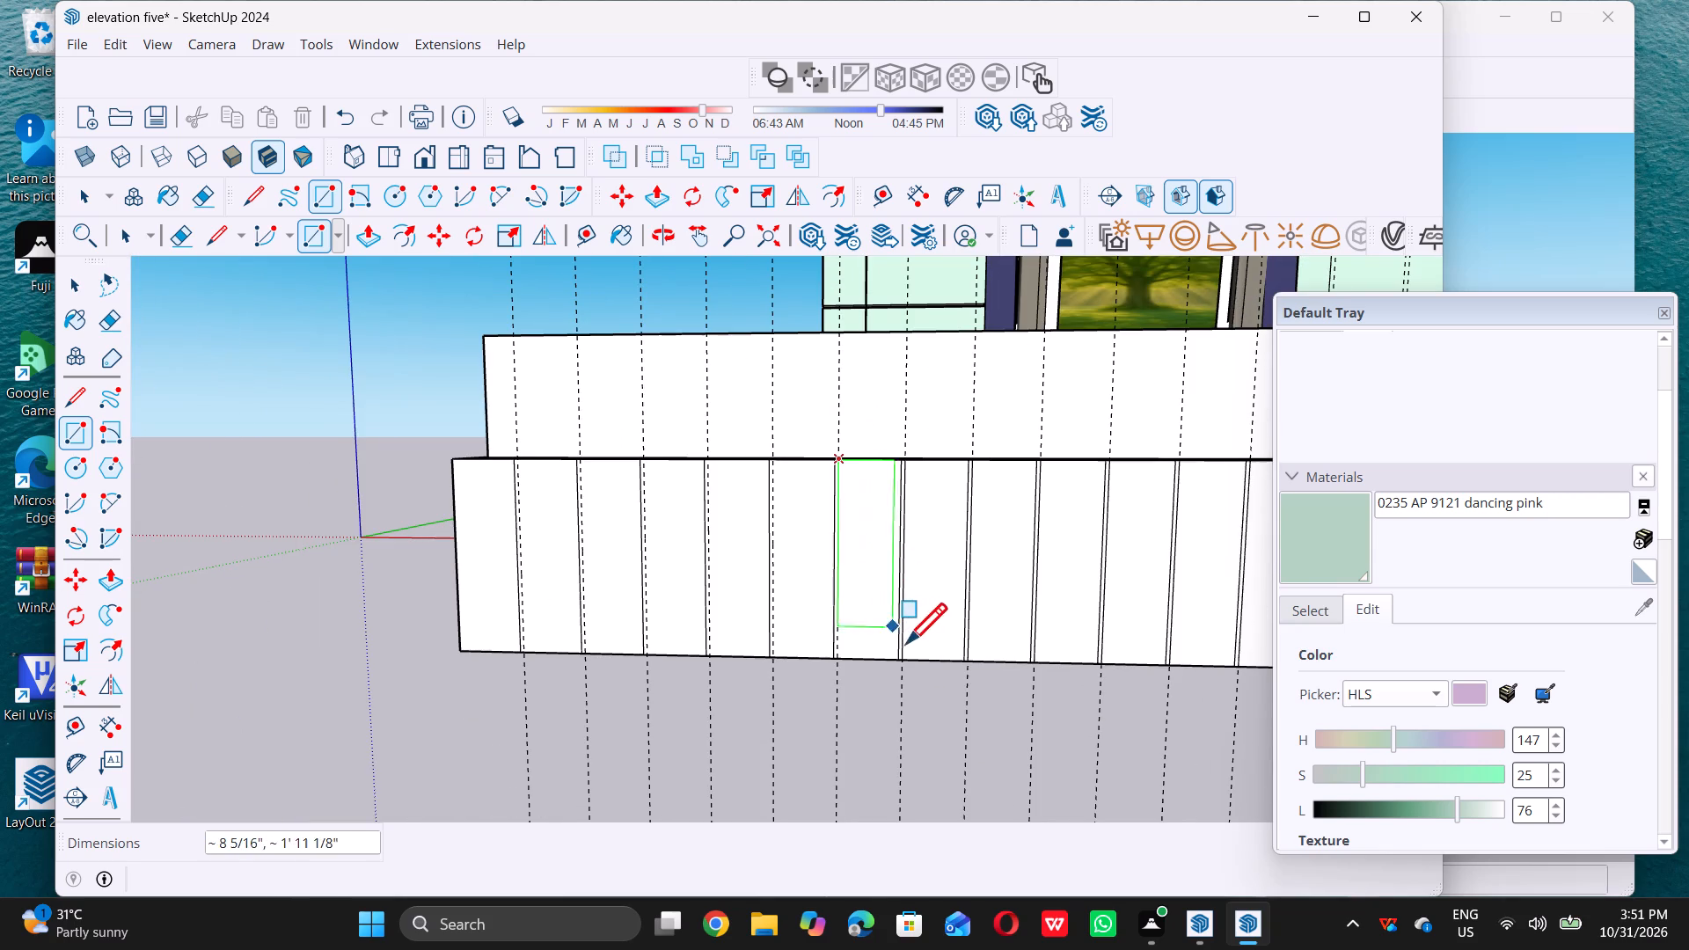
{"action": "scroll", "coordinate": [906, 645], "scroll_direction": "up", "scroll_amount": 6}
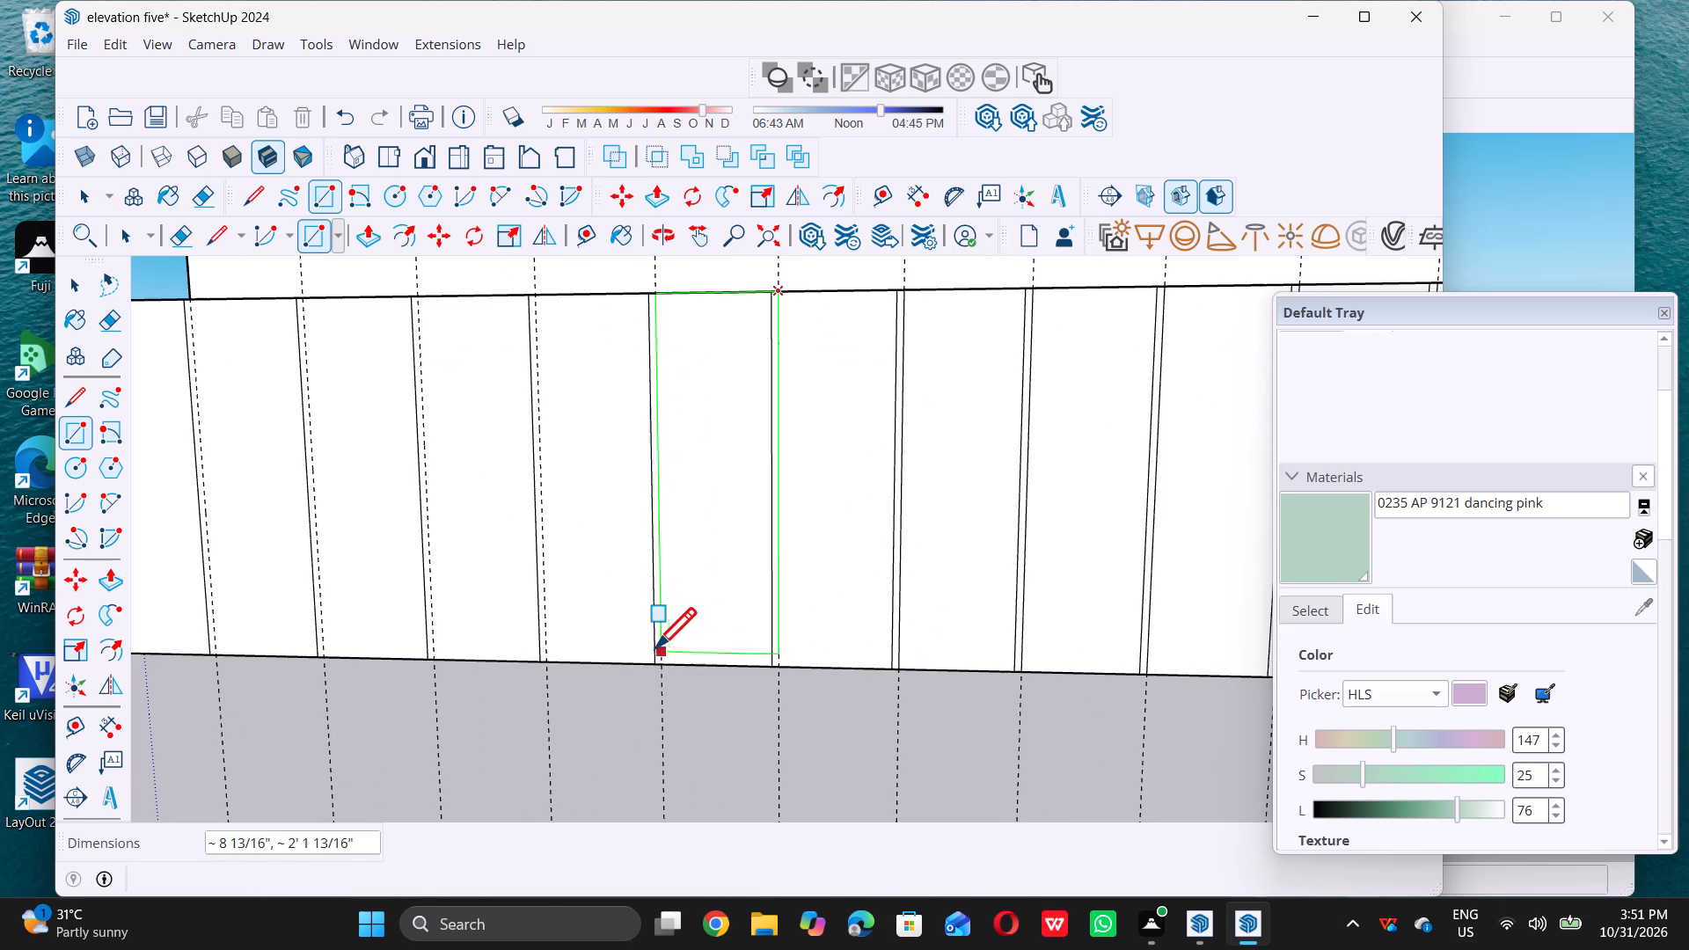
{"action": "double_click", "coordinate": [663, 658]}
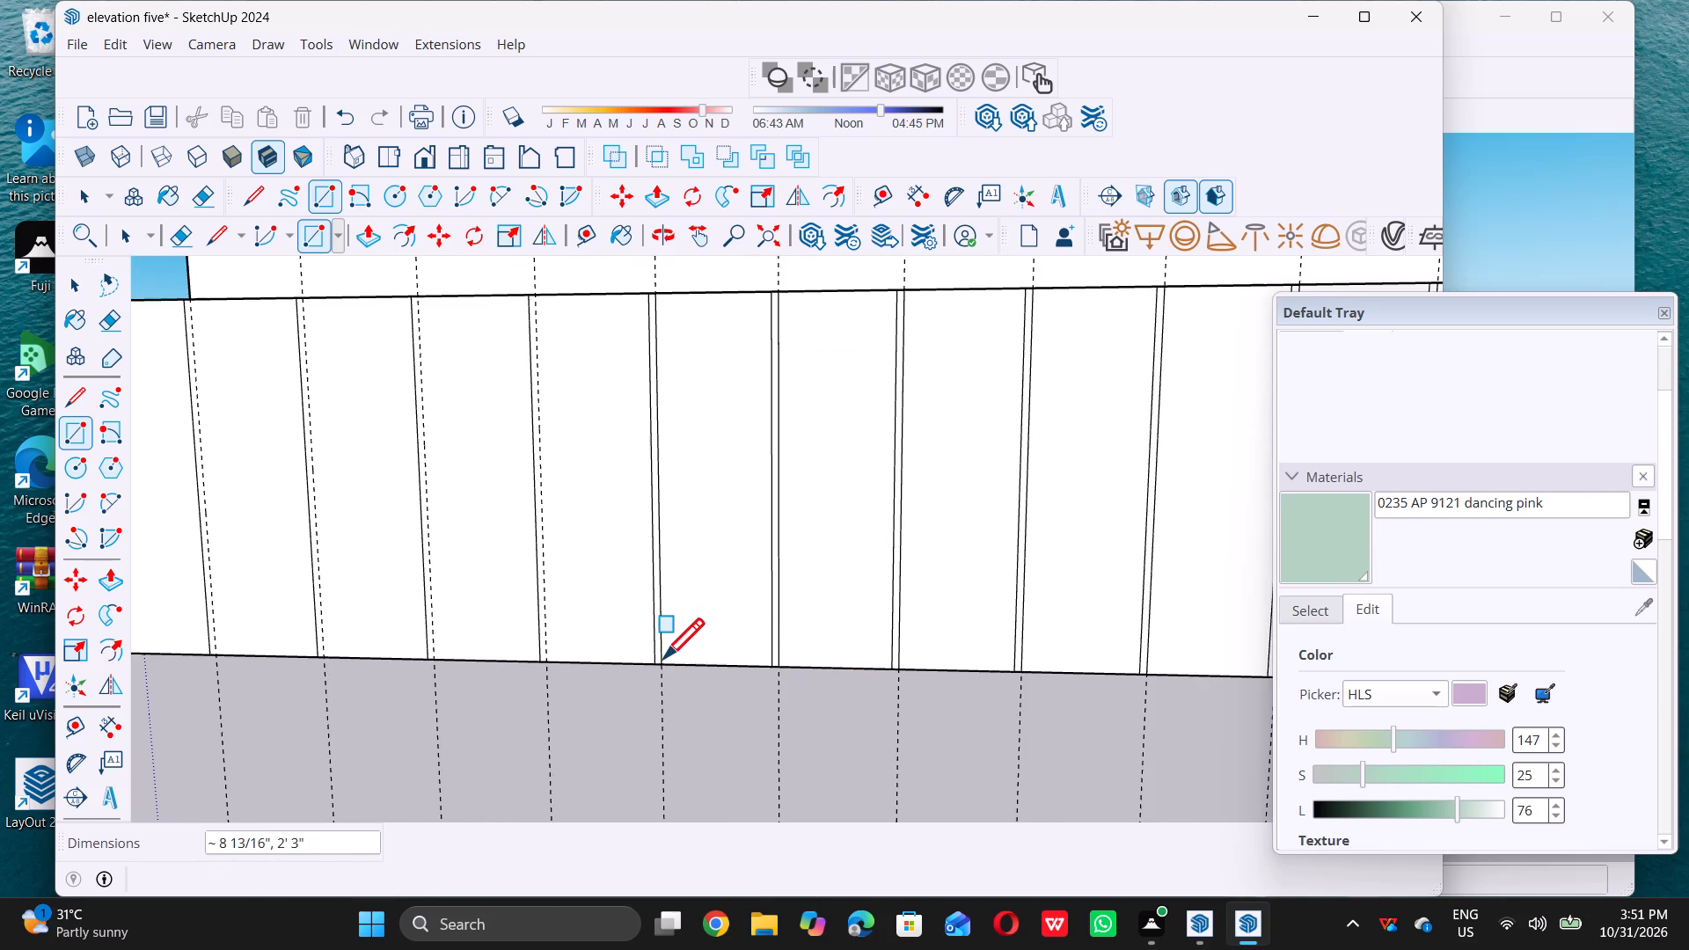
Draw a full-height rectangle on the block's front face, from the fourth panel line's 0.5" guide to the third line's 0.5" guide.
{"action": "scroll", "coordinate": [733, 655], "scroll_direction": "down", "scroll_amount": 10}
{"action": "scroll", "coordinate": [689, 558], "scroll_direction": "up", "scroll_amount": 11}
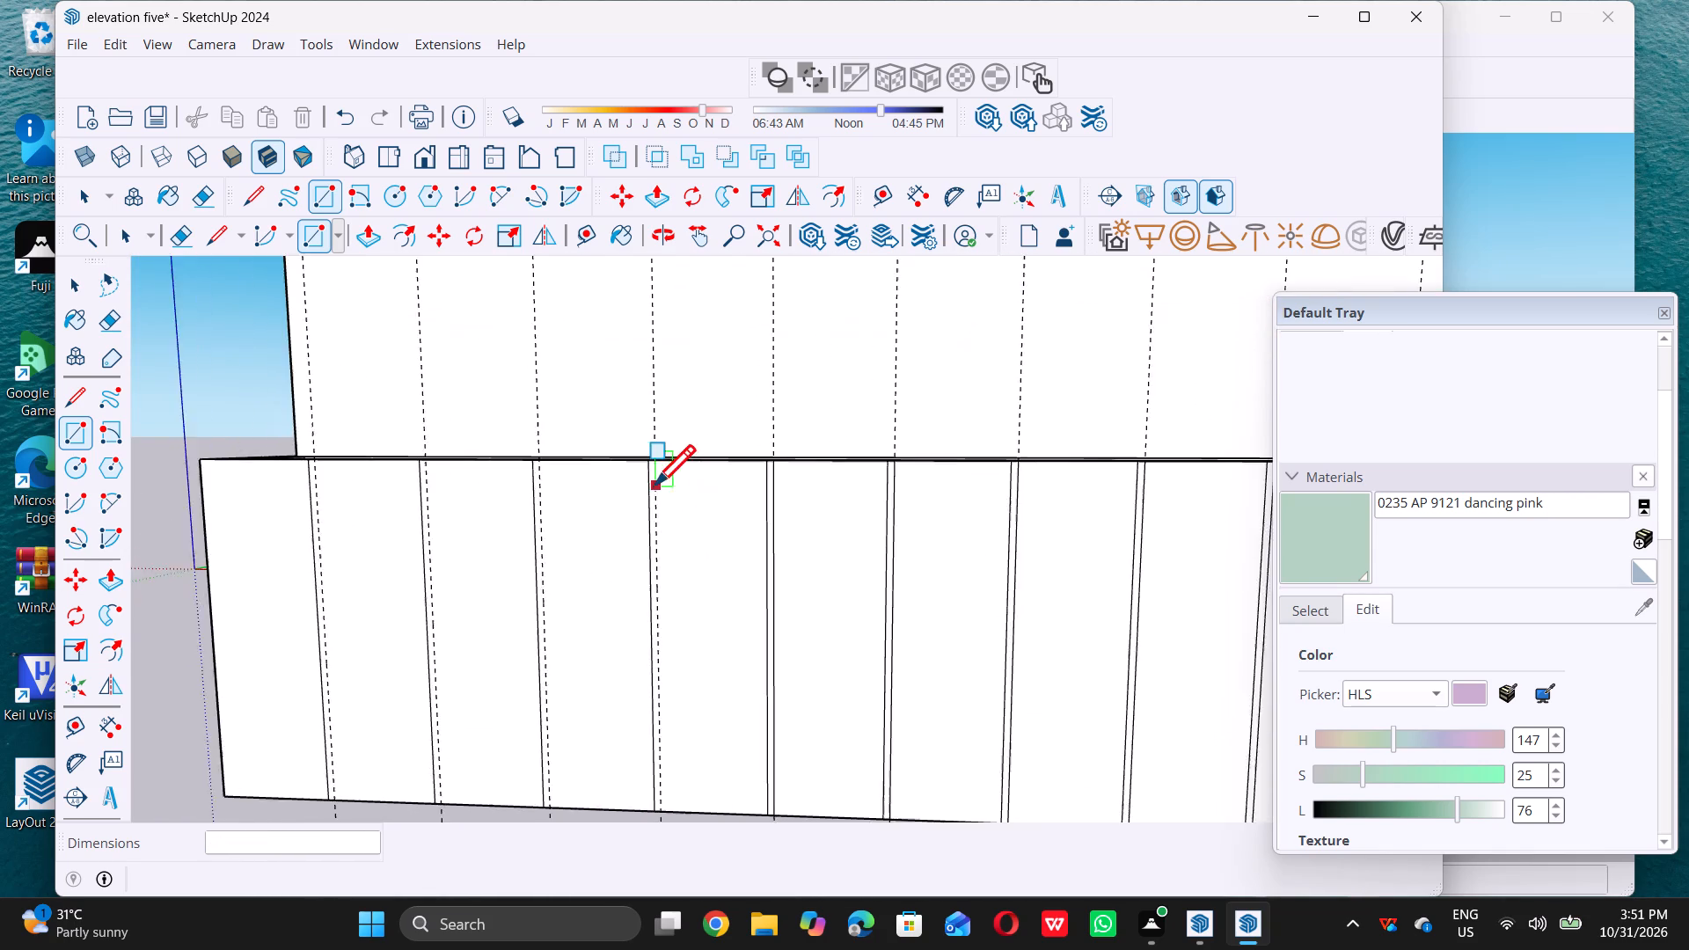
{"action": "scroll", "coordinate": [654, 485], "scroll_direction": "up", "scroll_amount": 3}
{"action": "left_click", "coordinate": [660, 446]}
{"action": "scroll", "coordinate": [661, 447], "scroll_direction": "down", "scroll_amount": 3}
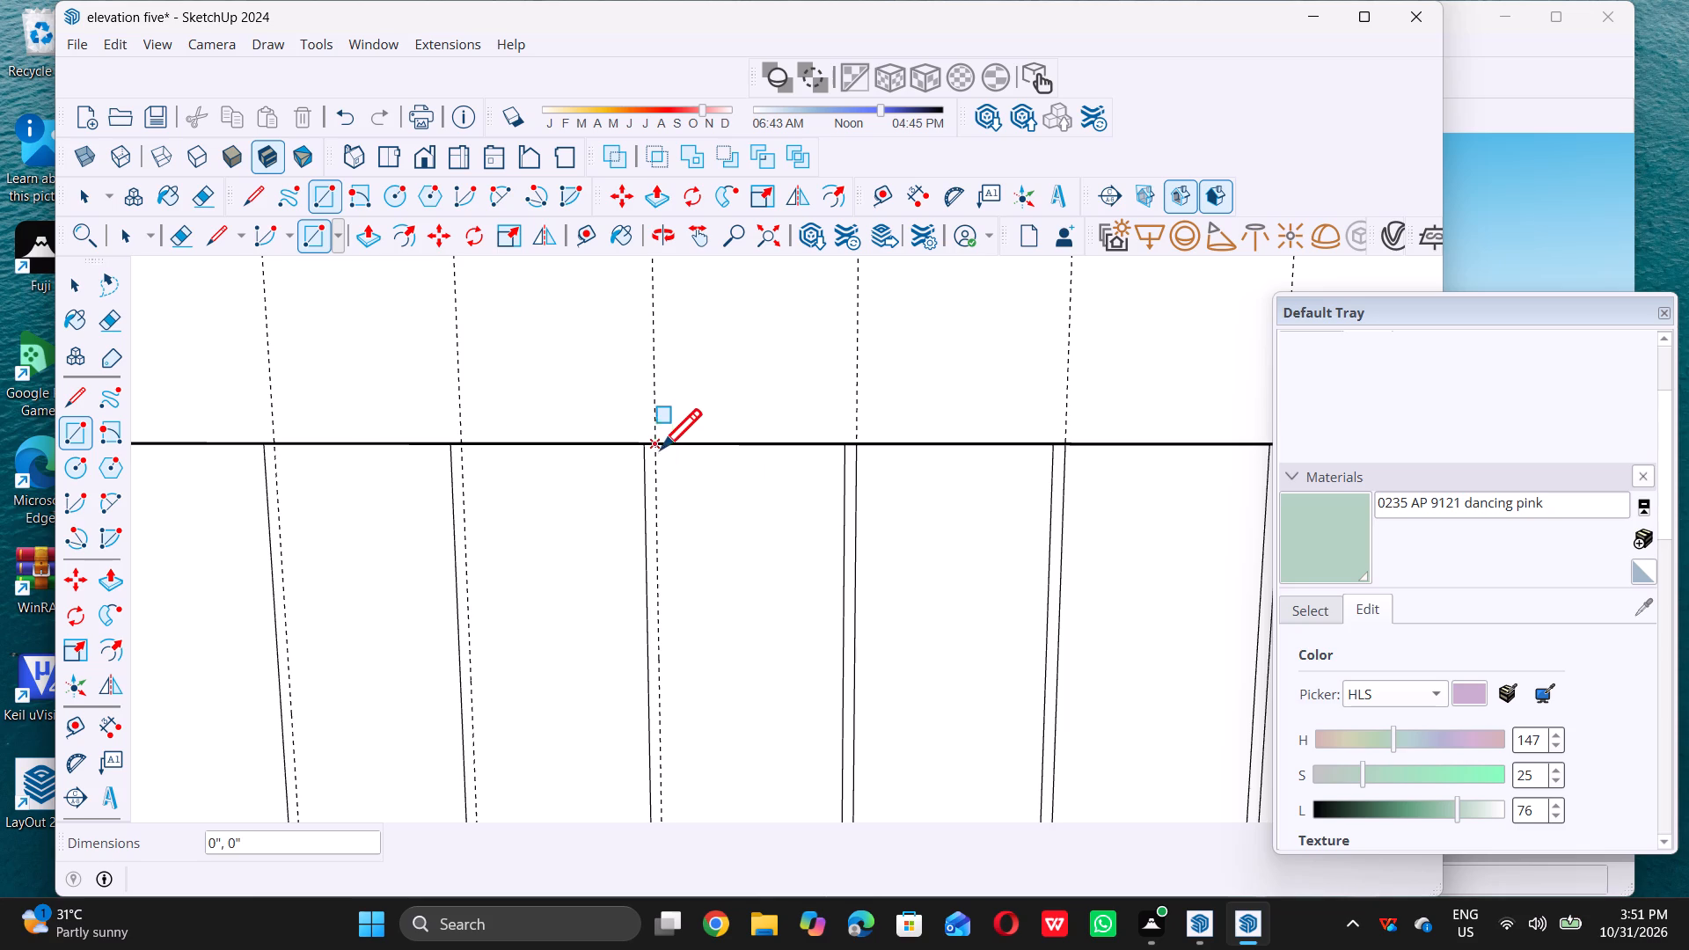
{"action": "scroll", "coordinate": [661, 449], "scroll_direction": "down", "scroll_amount": 7}
{"action": "scroll", "coordinate": [591, 667], "scroll_direction": "up", "scroll_amount": 4}
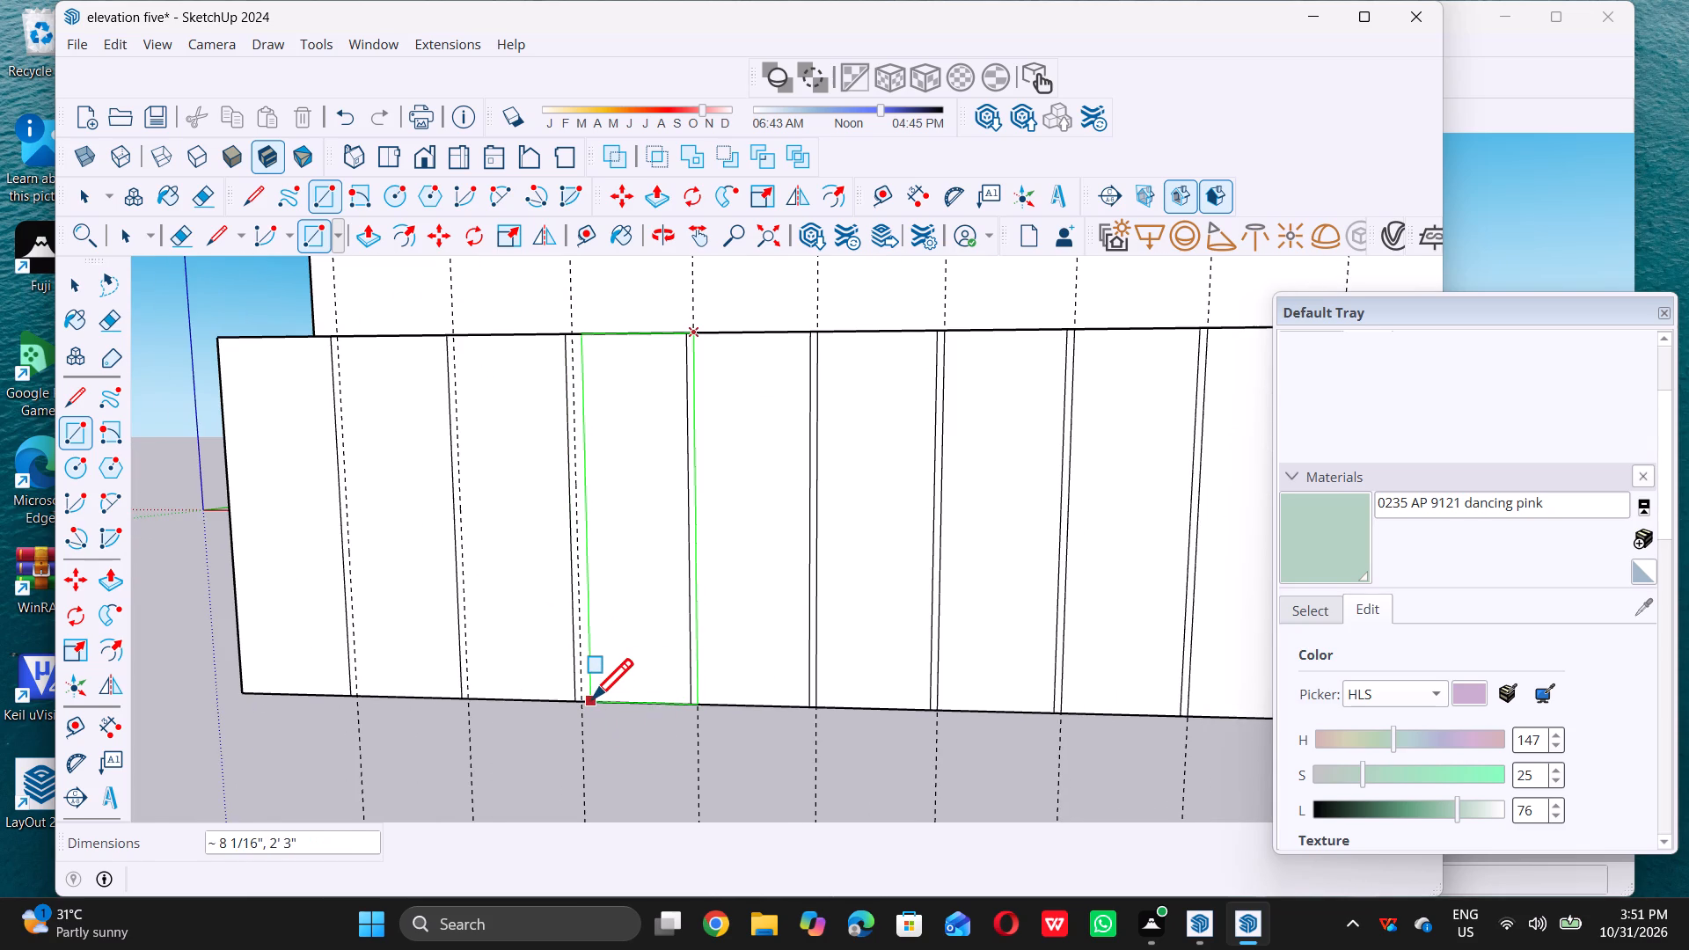
{"action": "scroll", "coordinate": [589, 698], "scroll_direction": "up", "scroll_amount": 4}
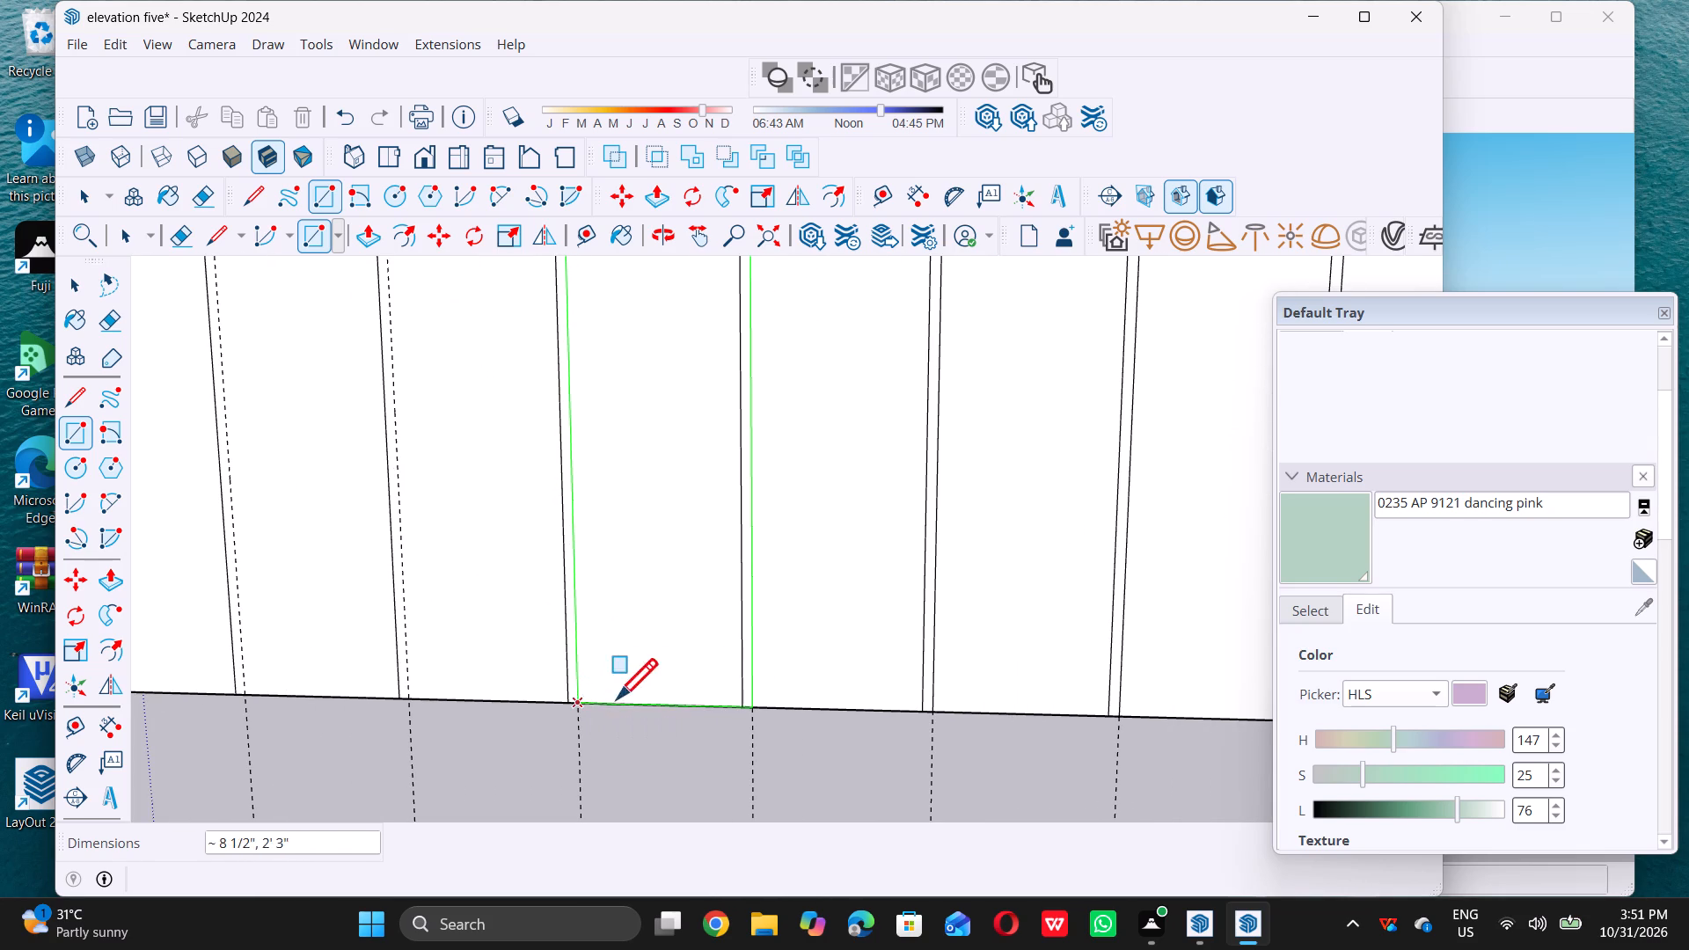
{"action": "scroll", "coordinate": [653, 701], "scroll_direction": "down", "scroll_amount": 5}
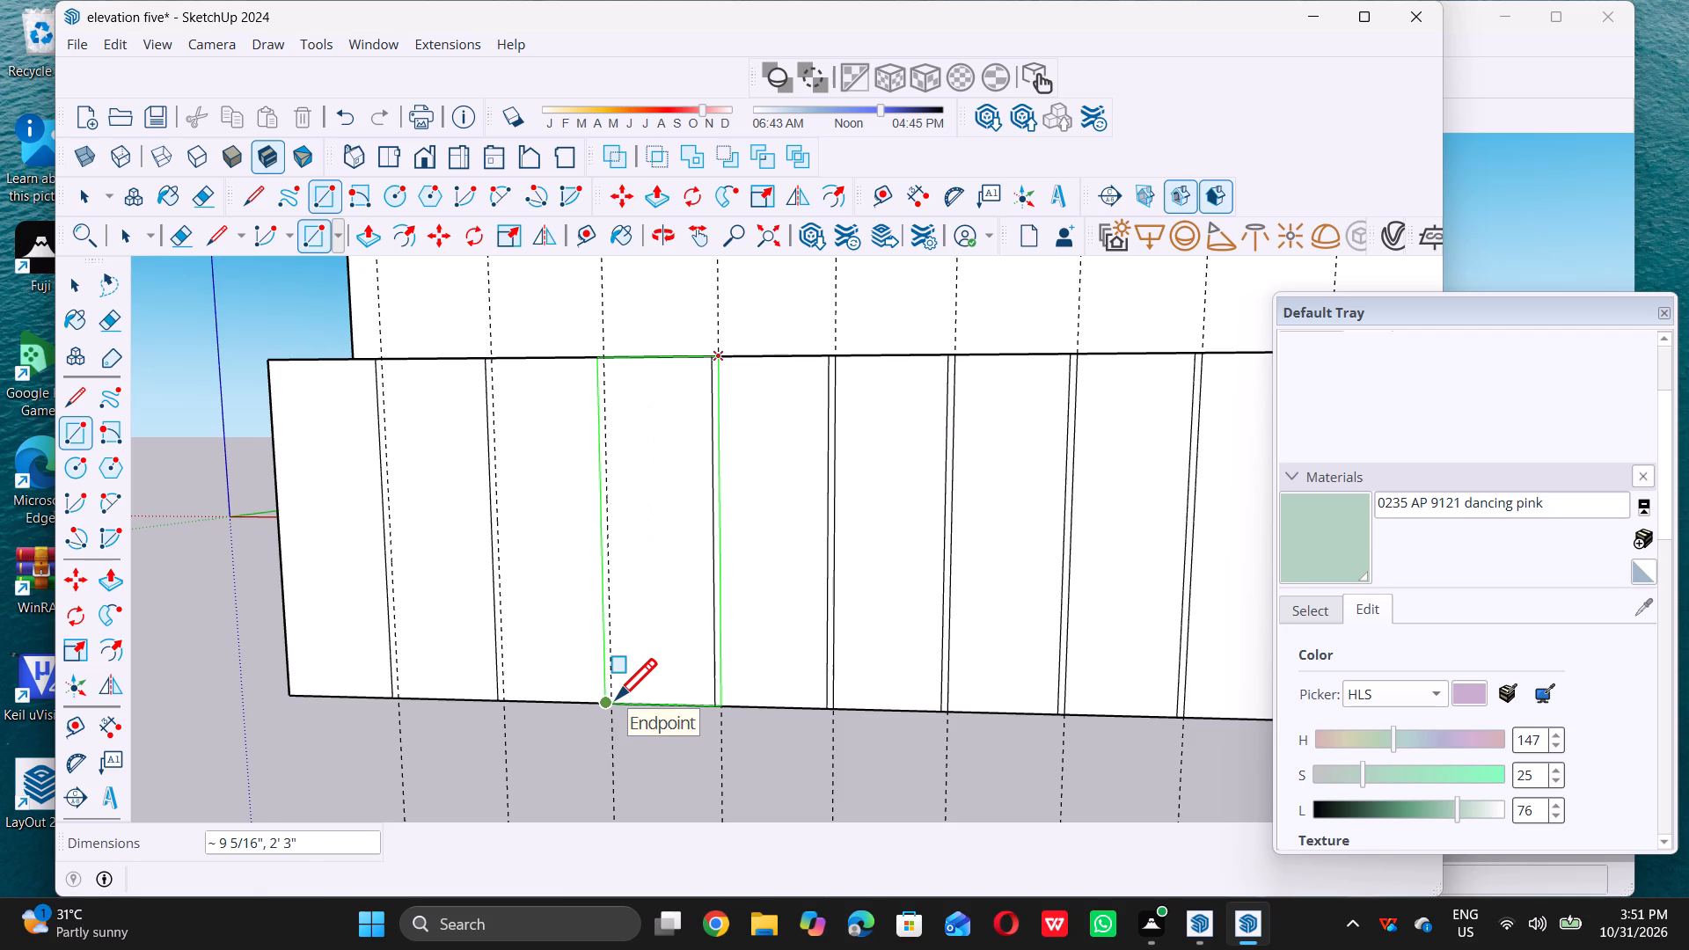
{"action": "scroll", "coordinate": [616, 698], "scroll_direction": "up", "scroll_amount": 5}
{"action": "left_click", "coordinate": [614, 705]}
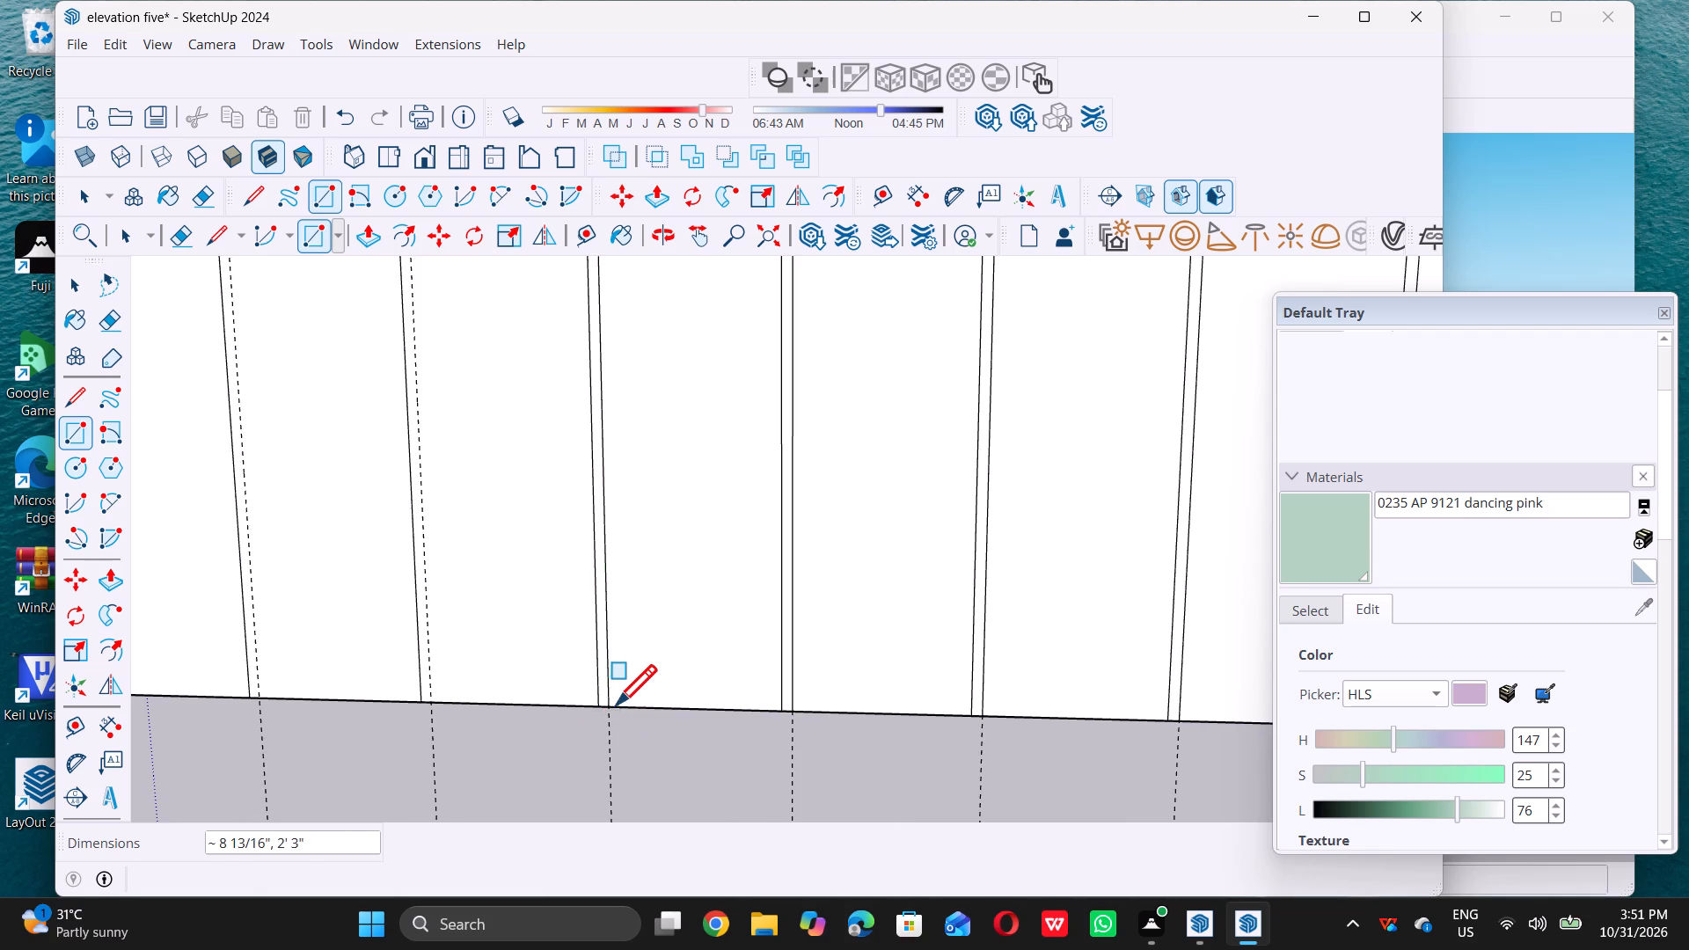
Draw a full-height rectangle on the block's front face, from the second panel line's 0.5" guide to the first line's 0.5" guide.
{"action": "scroll", "coordinate": [650, 714], "scroll_direction": "down", "scroll_amount": 15}
{"action": "scroll", "coordinate": [435, 538], "scroll_direction": "up", "scroll_amount": 5}
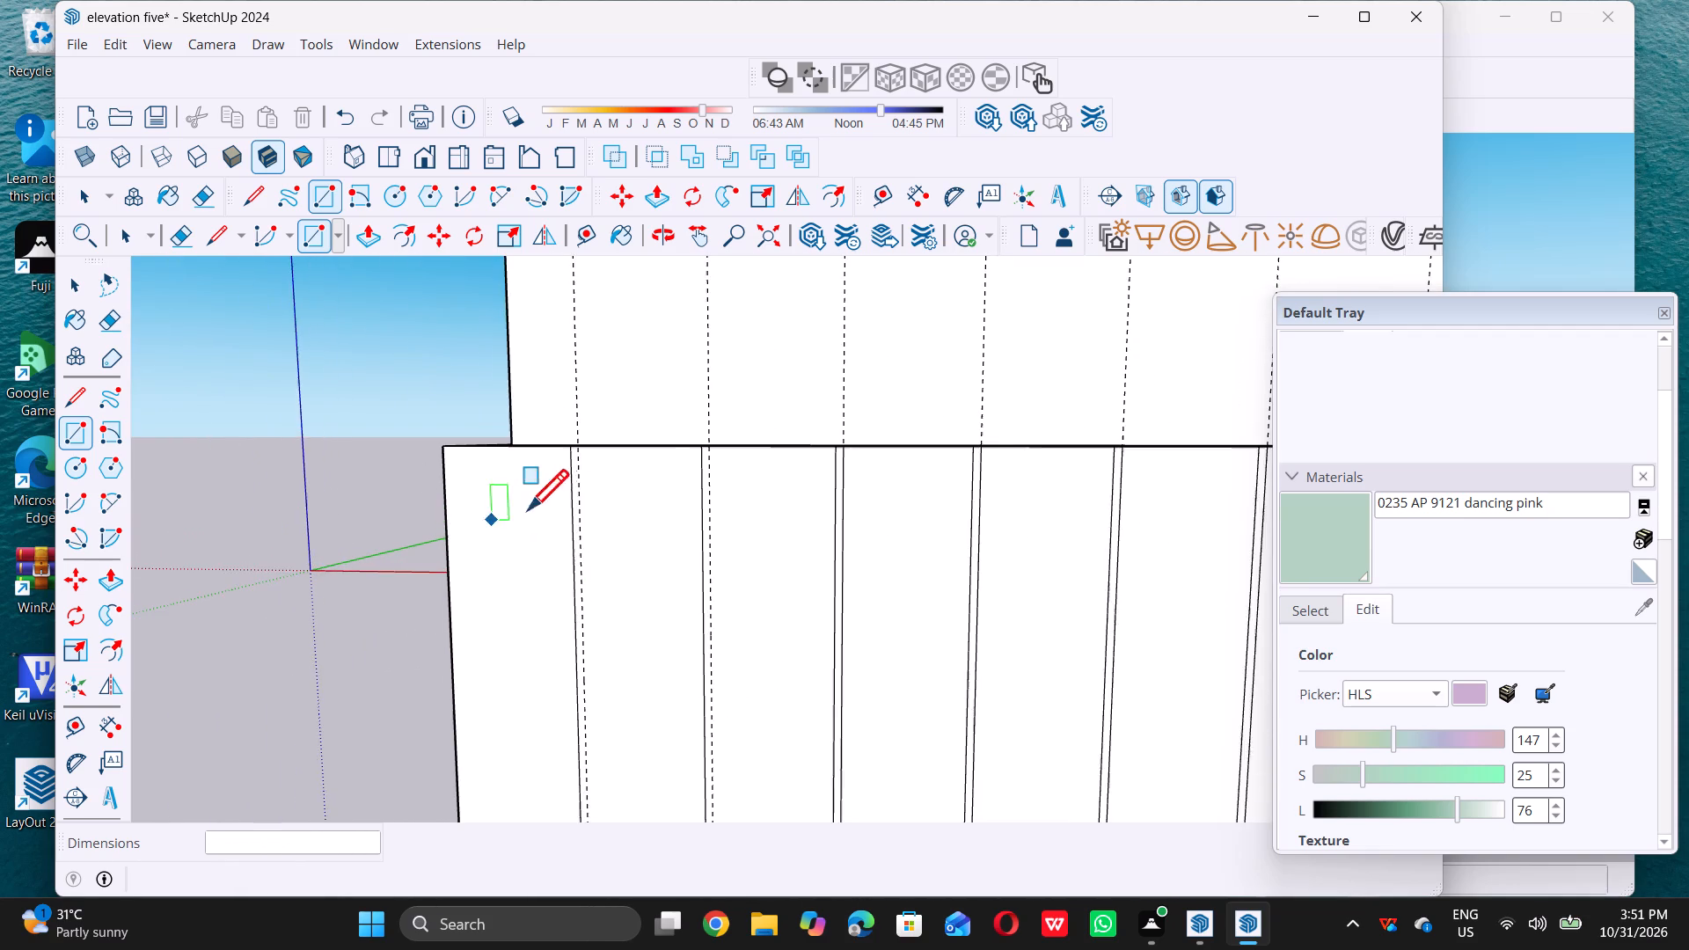
{"action": "scroll", "coordinate": [553, 504], "scroll_direction": "up", "scroll_amount": 4}
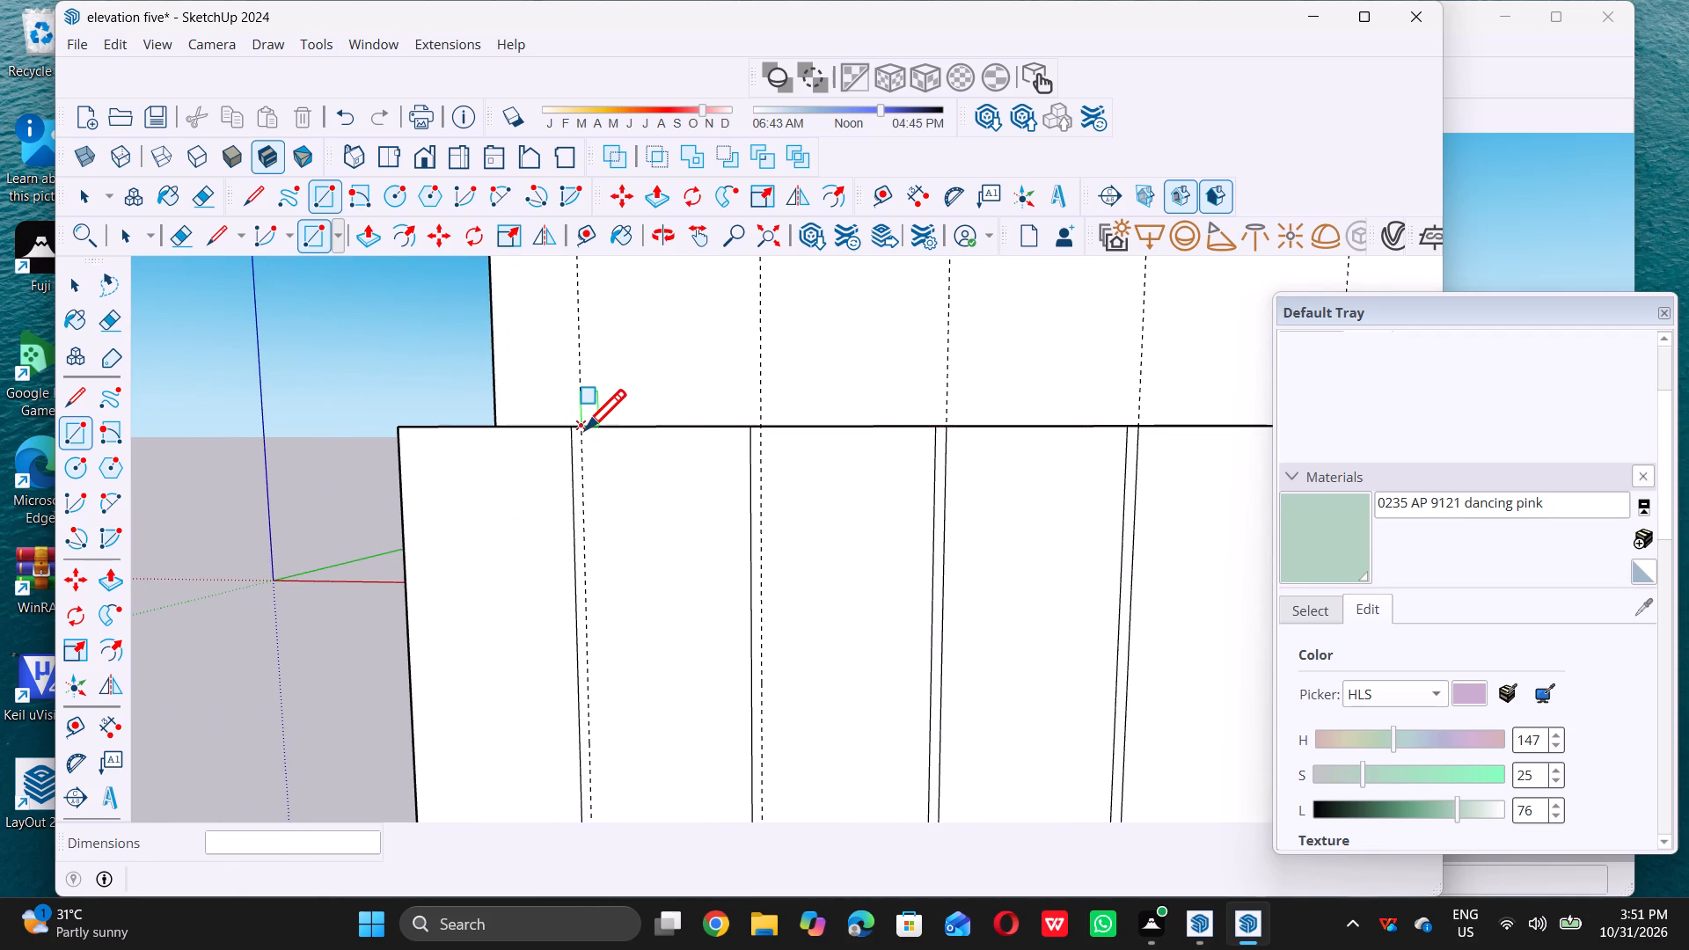
{"action": "scroll", "coordinate": [584, 429], "scroll_direction": "down", "scroll_amount": 9}
{"action": "scroll", "coordinate": [651, 575], "scroll_direction": "up", "scroll_amount": 5}
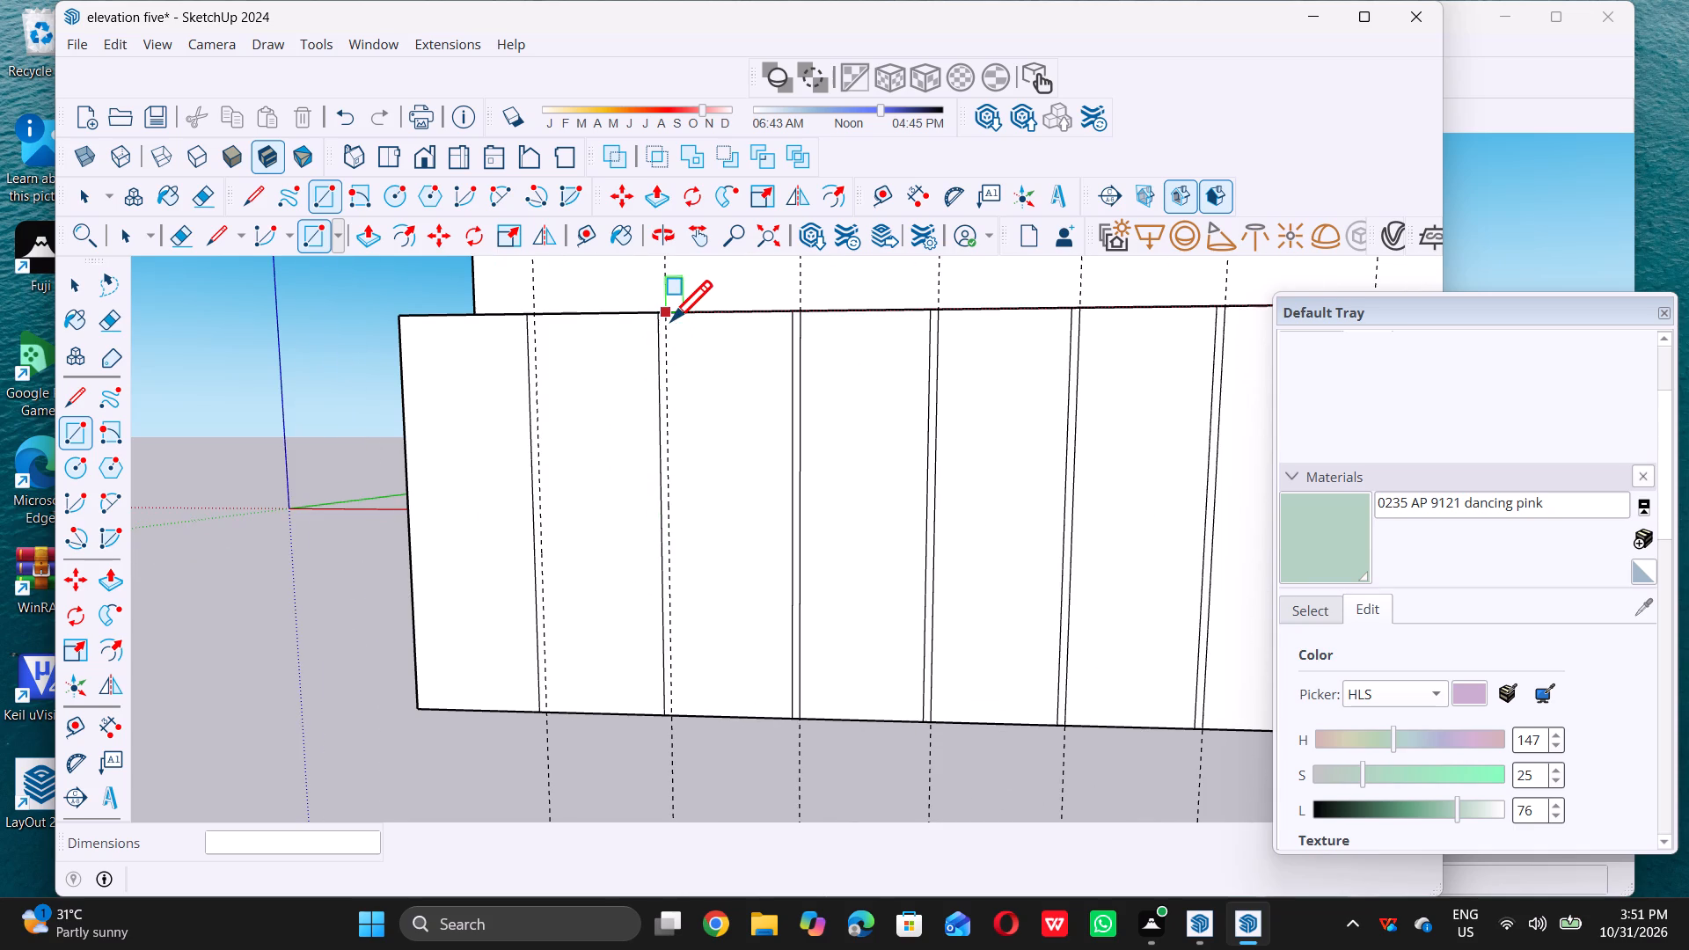
{"action": "left_click", "coordinate": [669, 320]}
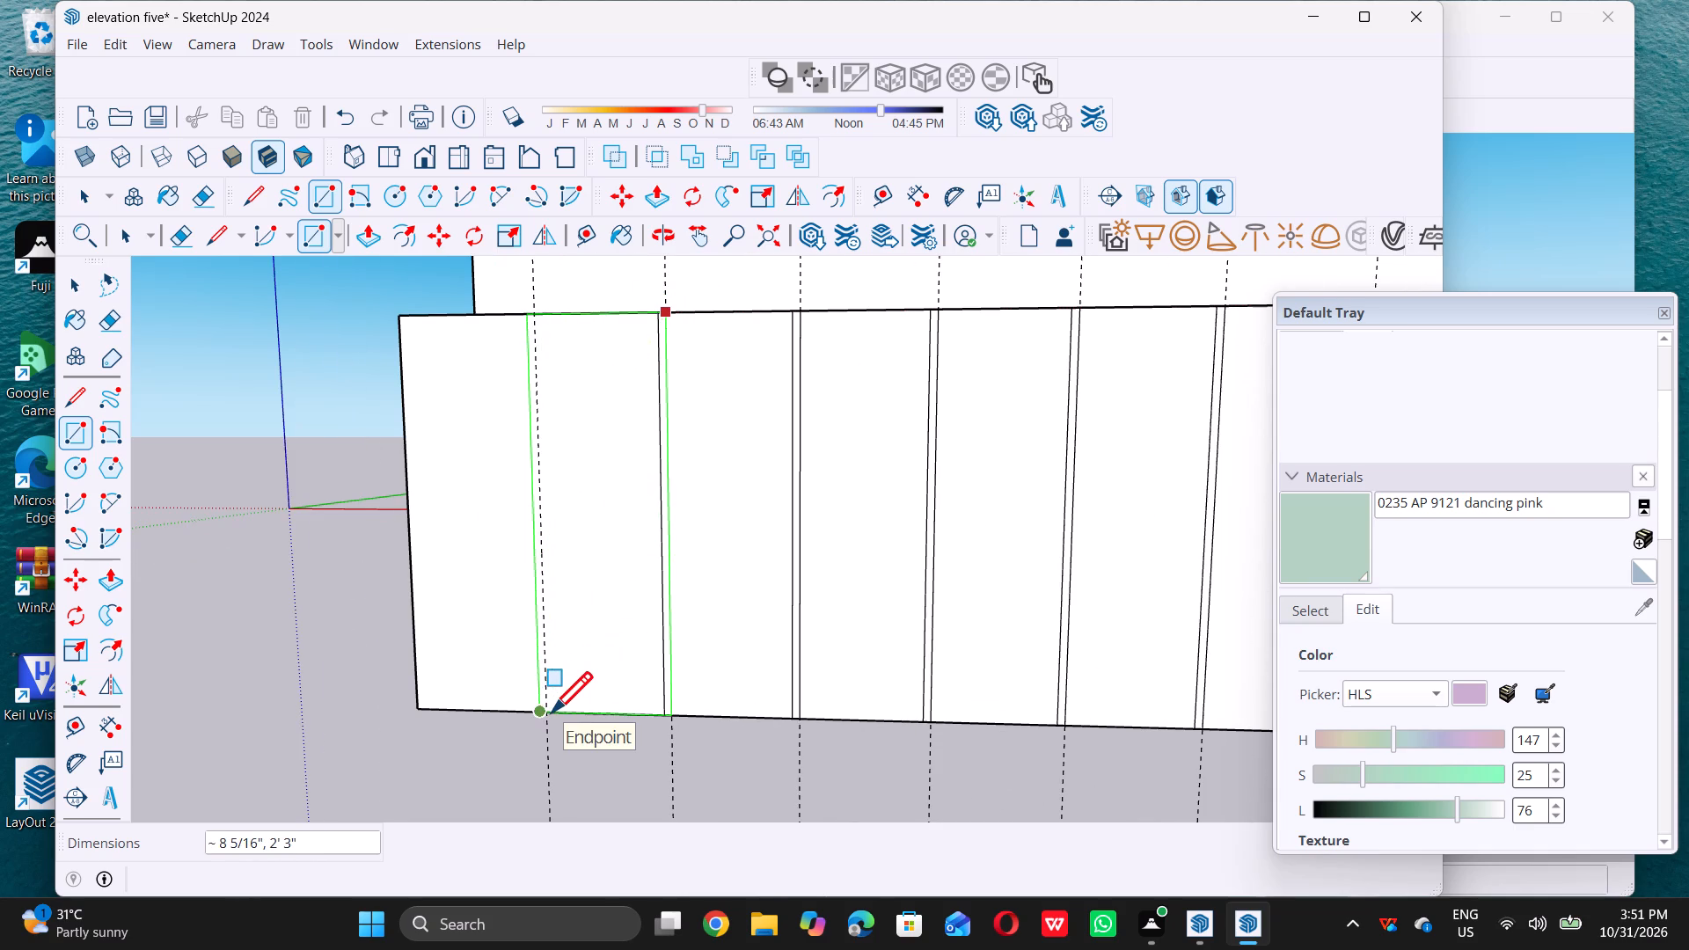
{"action": "scroll", "coordinate": [551, 712], "scroll_direction": "up", "scroll_amount": 6}
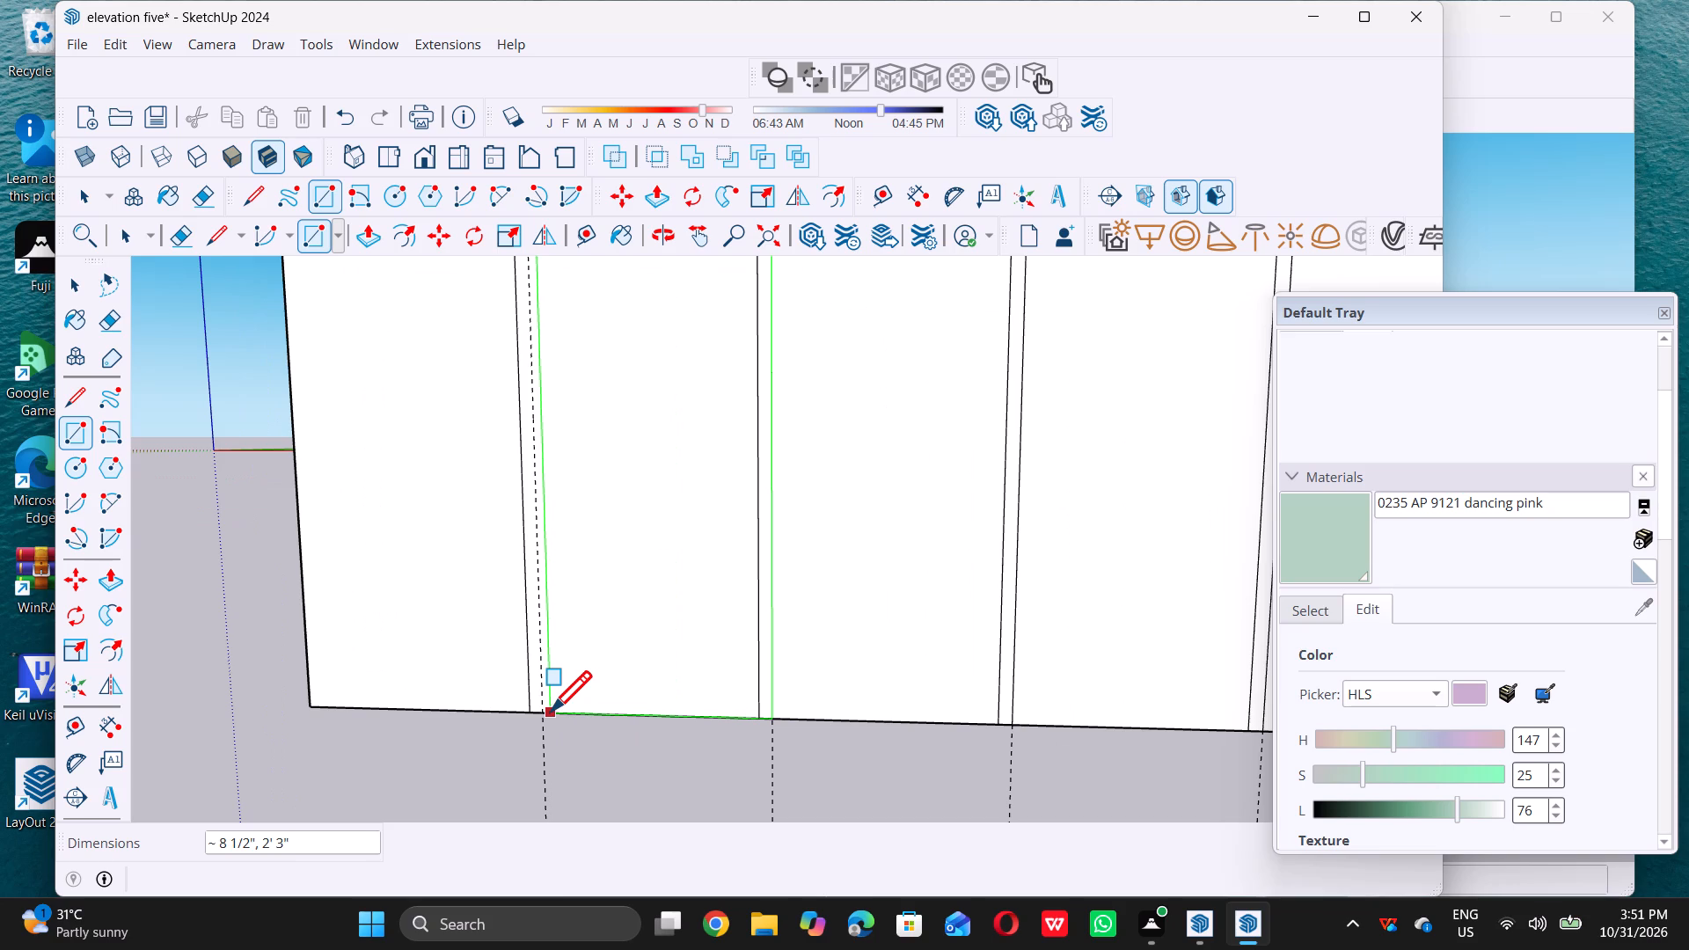
{"action": "left_click", "coordinate": [547, 711]}
{"action": "key", "text": "space"}
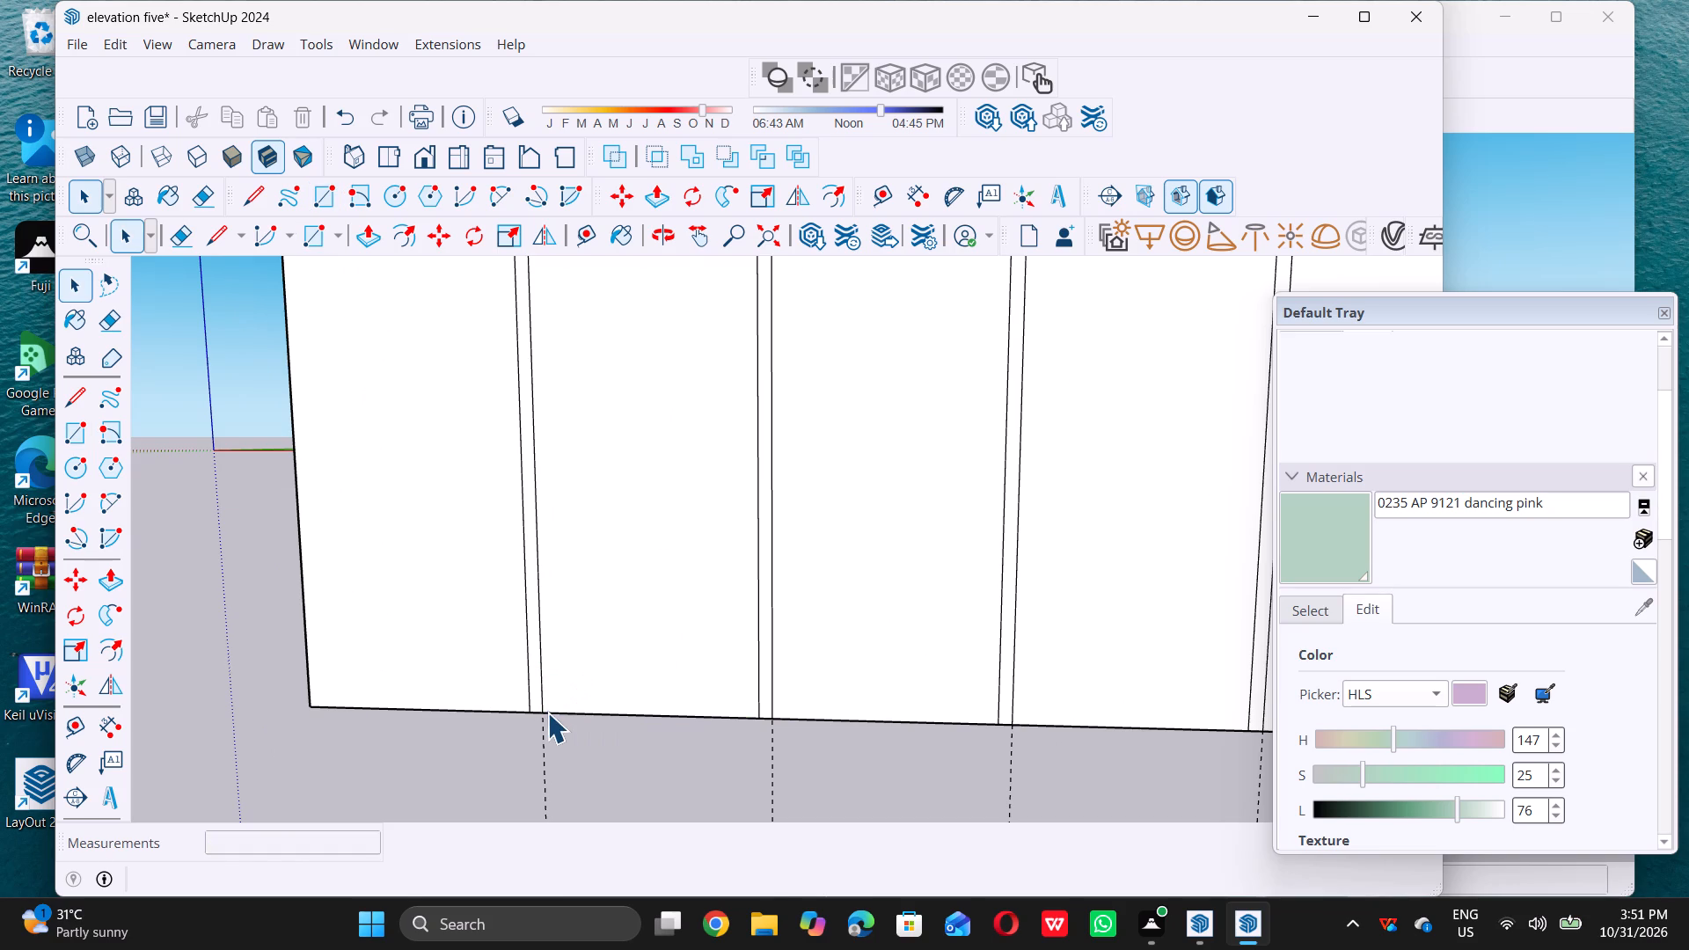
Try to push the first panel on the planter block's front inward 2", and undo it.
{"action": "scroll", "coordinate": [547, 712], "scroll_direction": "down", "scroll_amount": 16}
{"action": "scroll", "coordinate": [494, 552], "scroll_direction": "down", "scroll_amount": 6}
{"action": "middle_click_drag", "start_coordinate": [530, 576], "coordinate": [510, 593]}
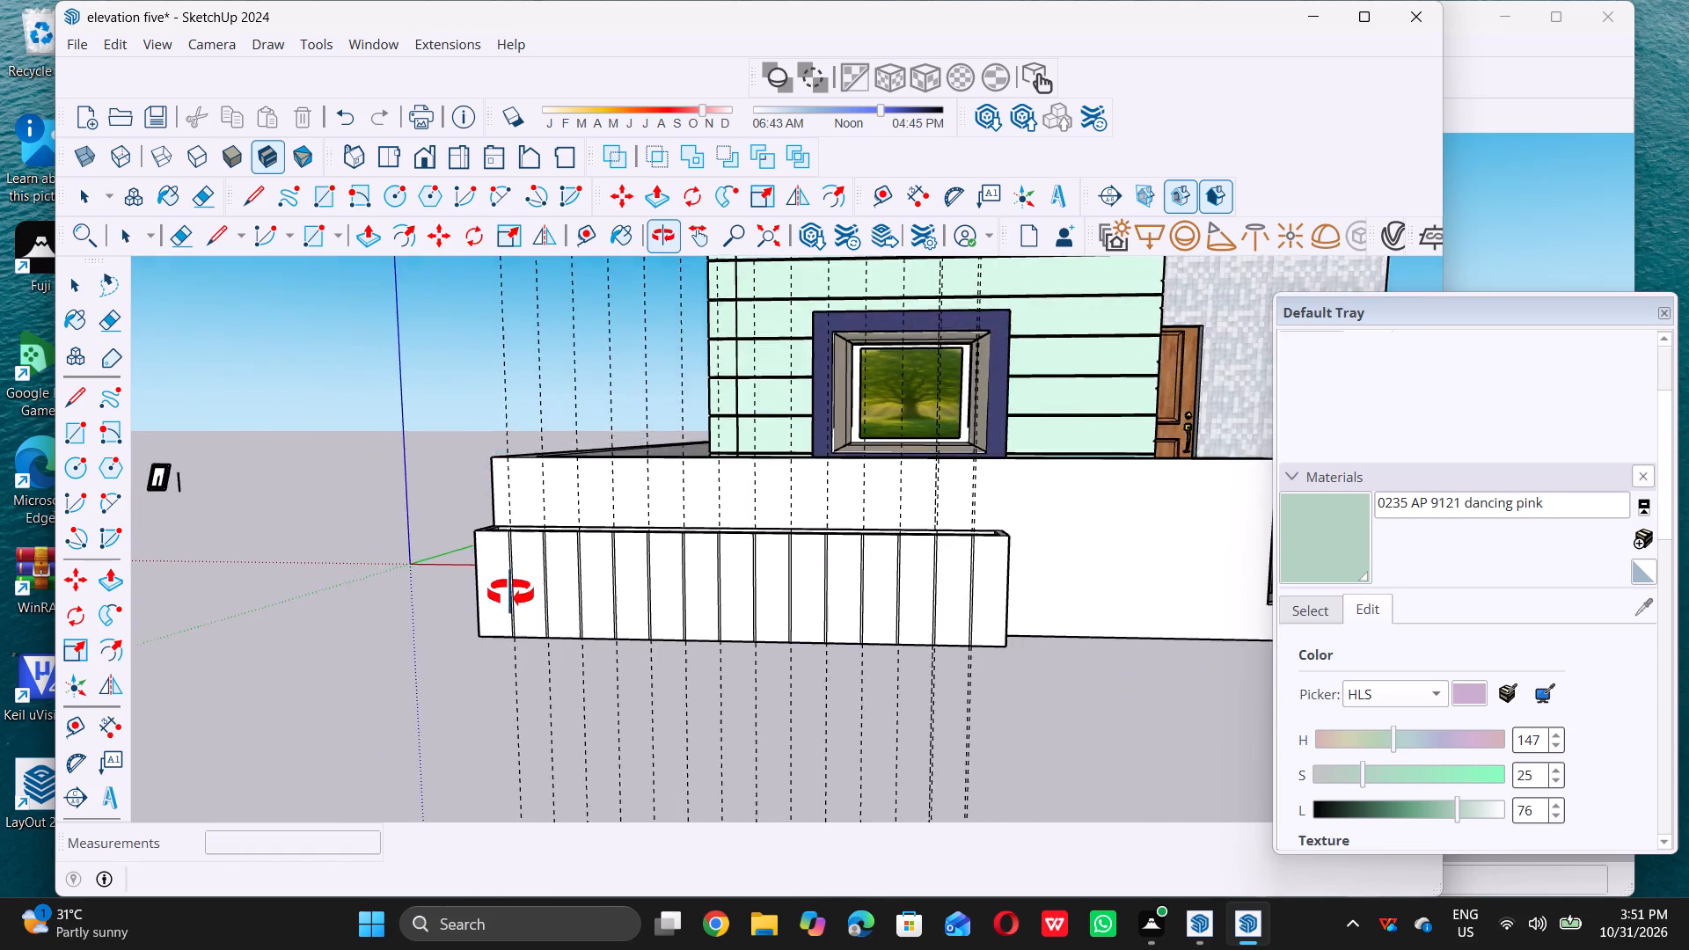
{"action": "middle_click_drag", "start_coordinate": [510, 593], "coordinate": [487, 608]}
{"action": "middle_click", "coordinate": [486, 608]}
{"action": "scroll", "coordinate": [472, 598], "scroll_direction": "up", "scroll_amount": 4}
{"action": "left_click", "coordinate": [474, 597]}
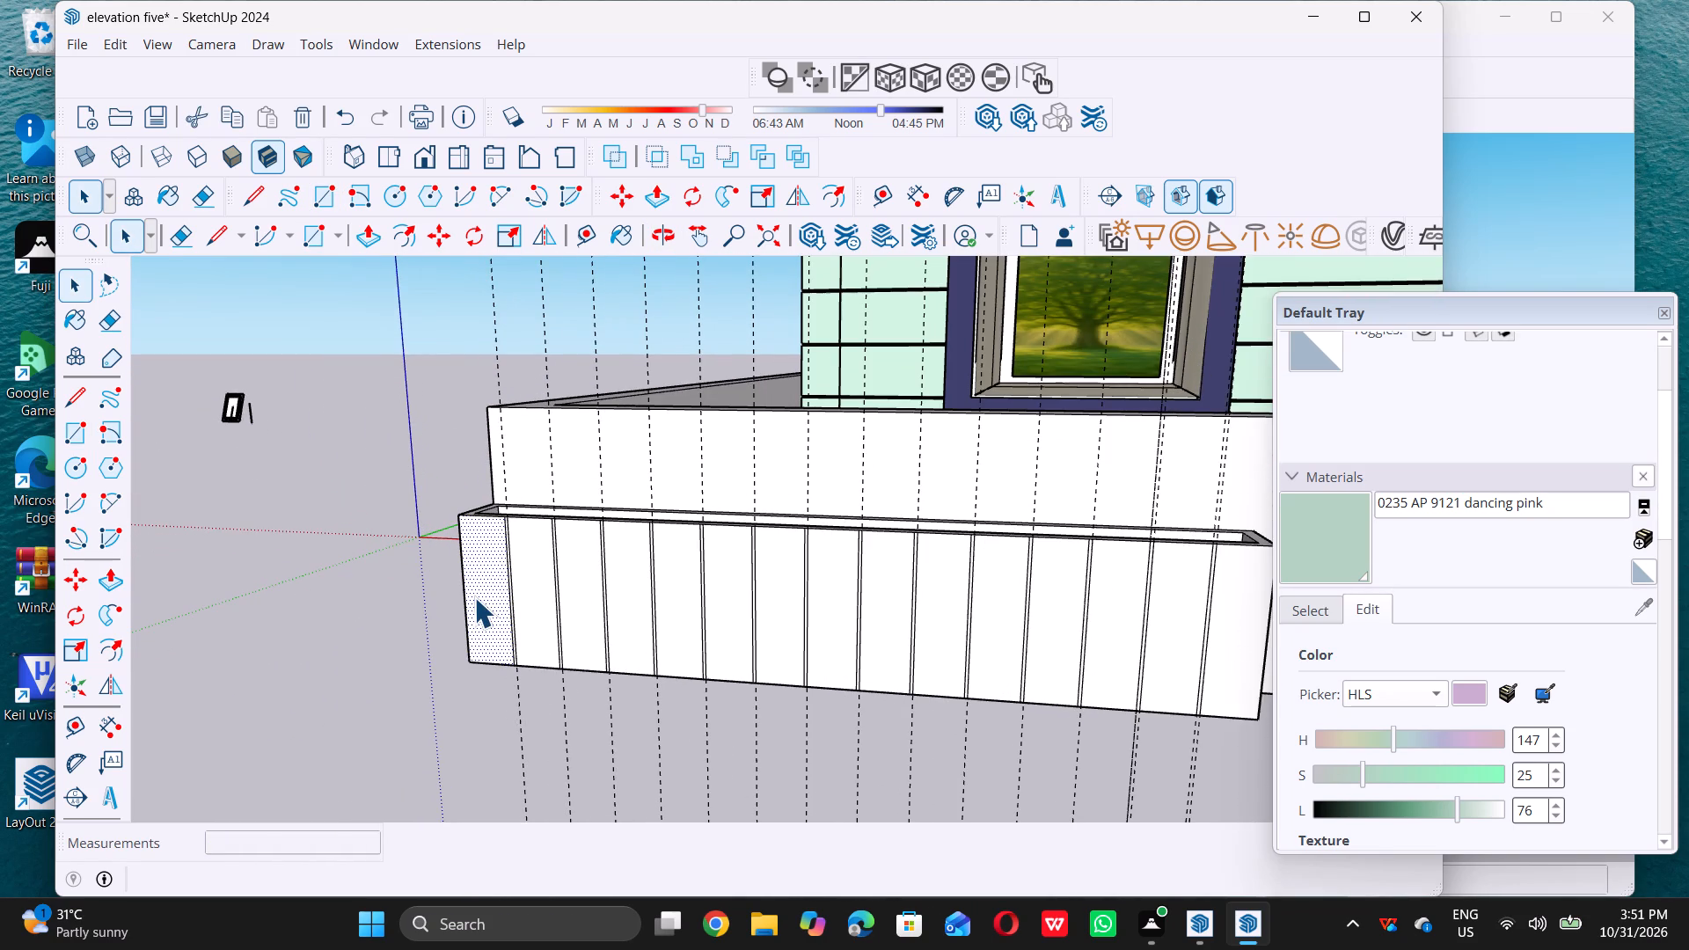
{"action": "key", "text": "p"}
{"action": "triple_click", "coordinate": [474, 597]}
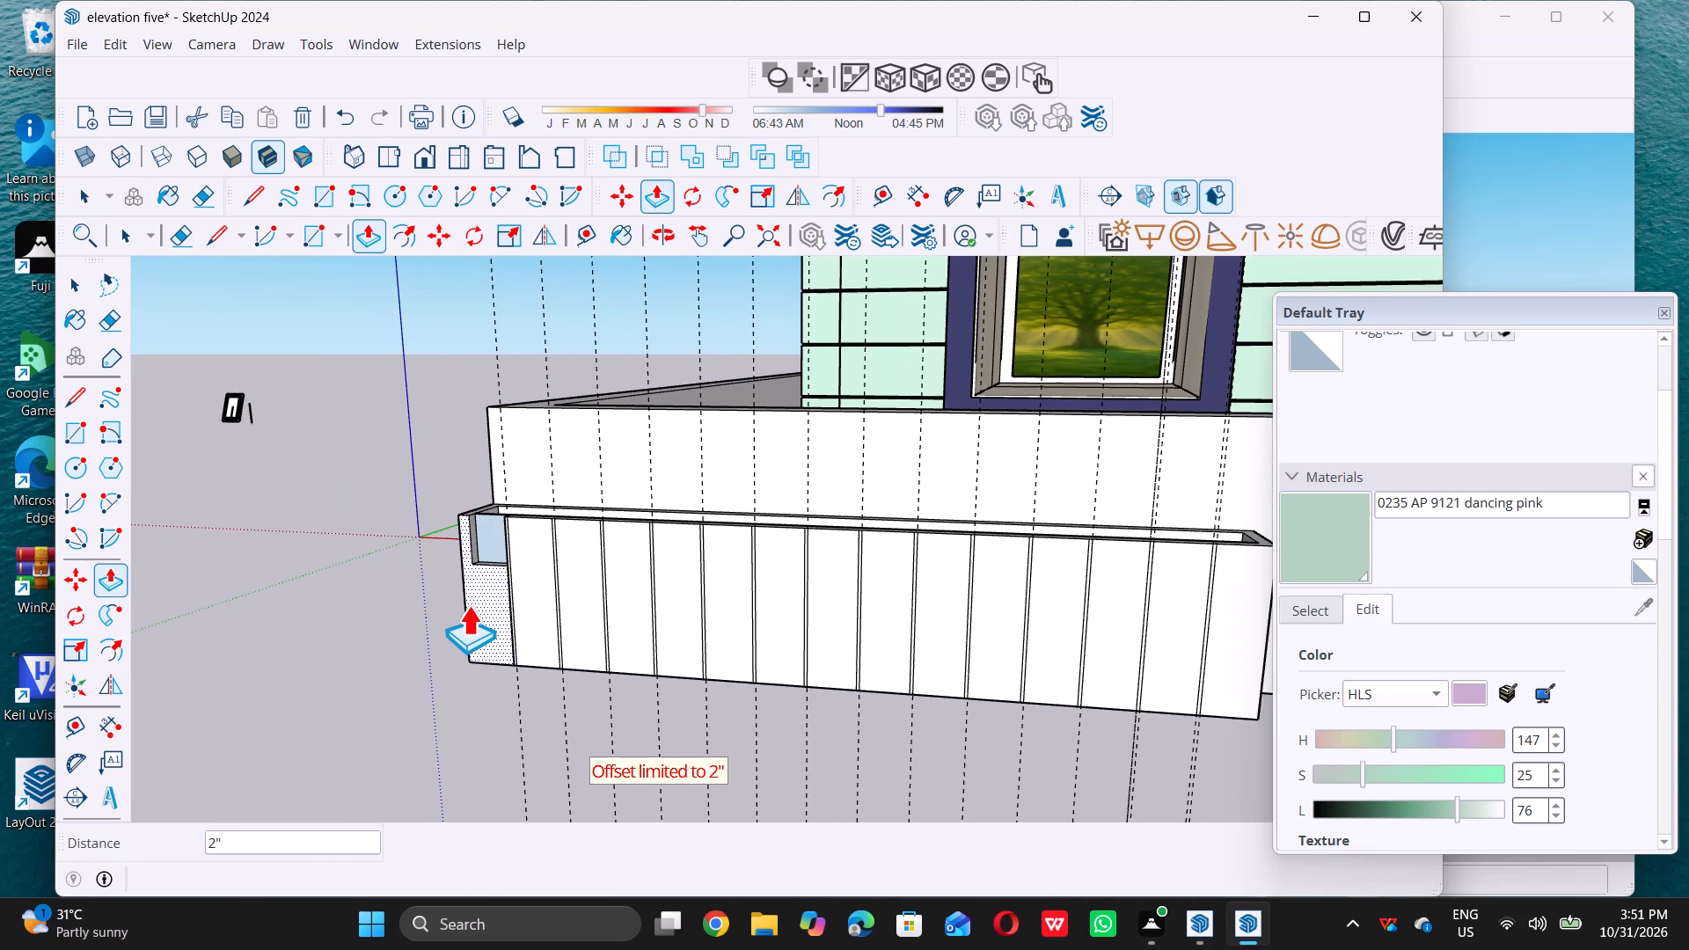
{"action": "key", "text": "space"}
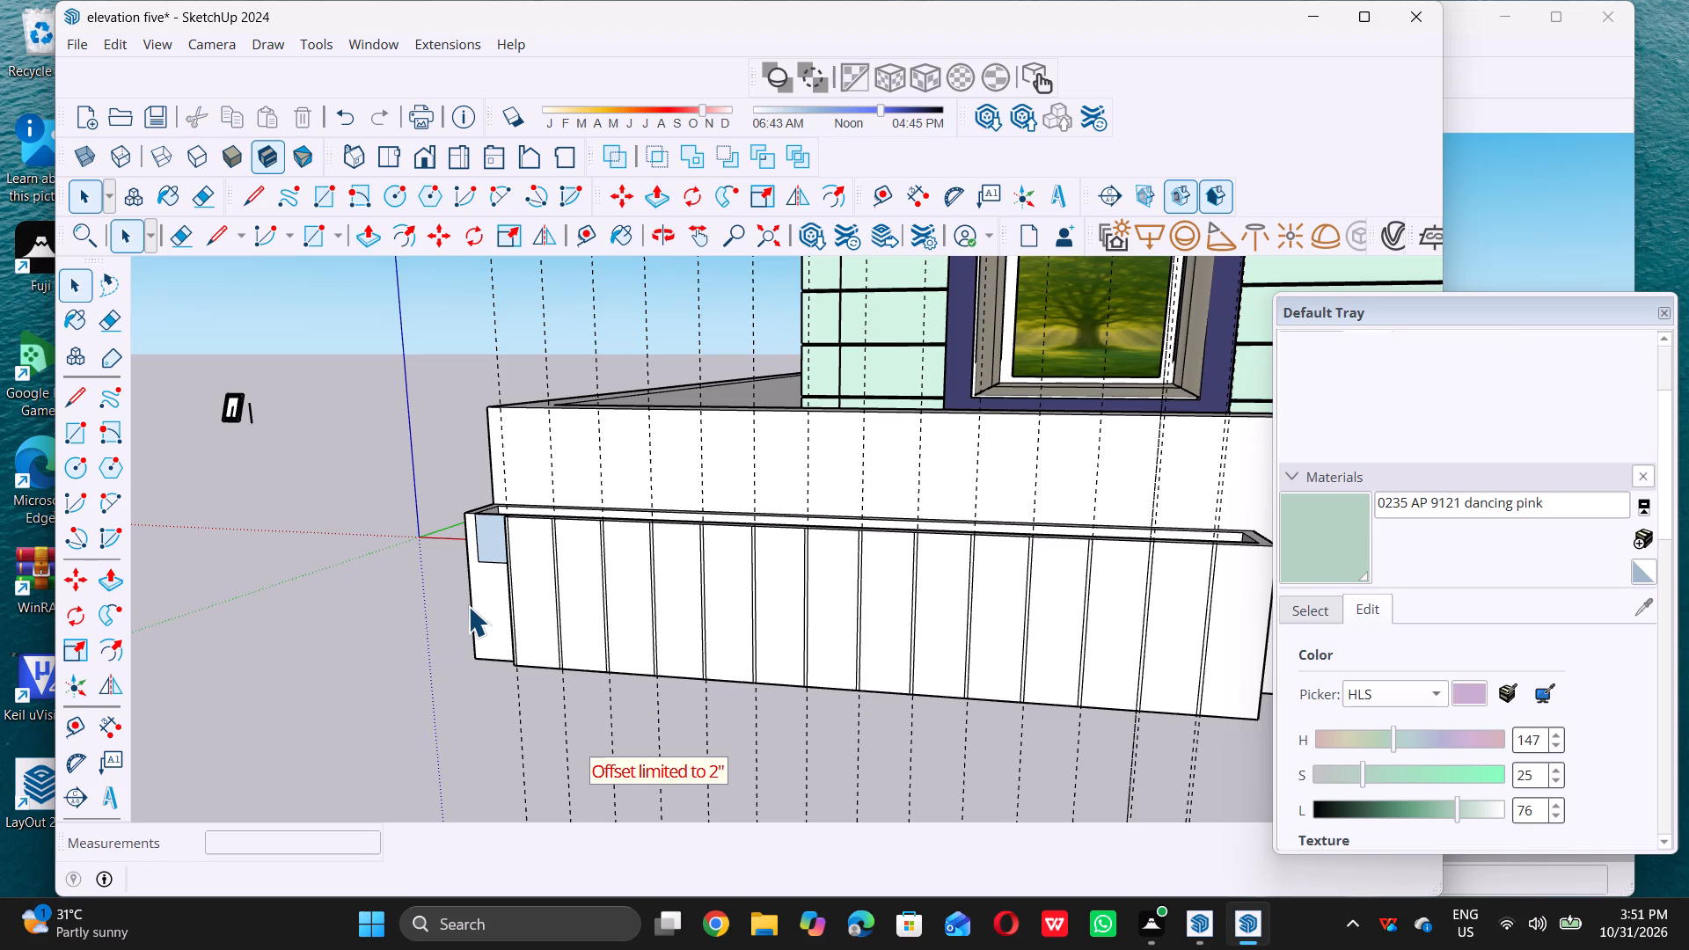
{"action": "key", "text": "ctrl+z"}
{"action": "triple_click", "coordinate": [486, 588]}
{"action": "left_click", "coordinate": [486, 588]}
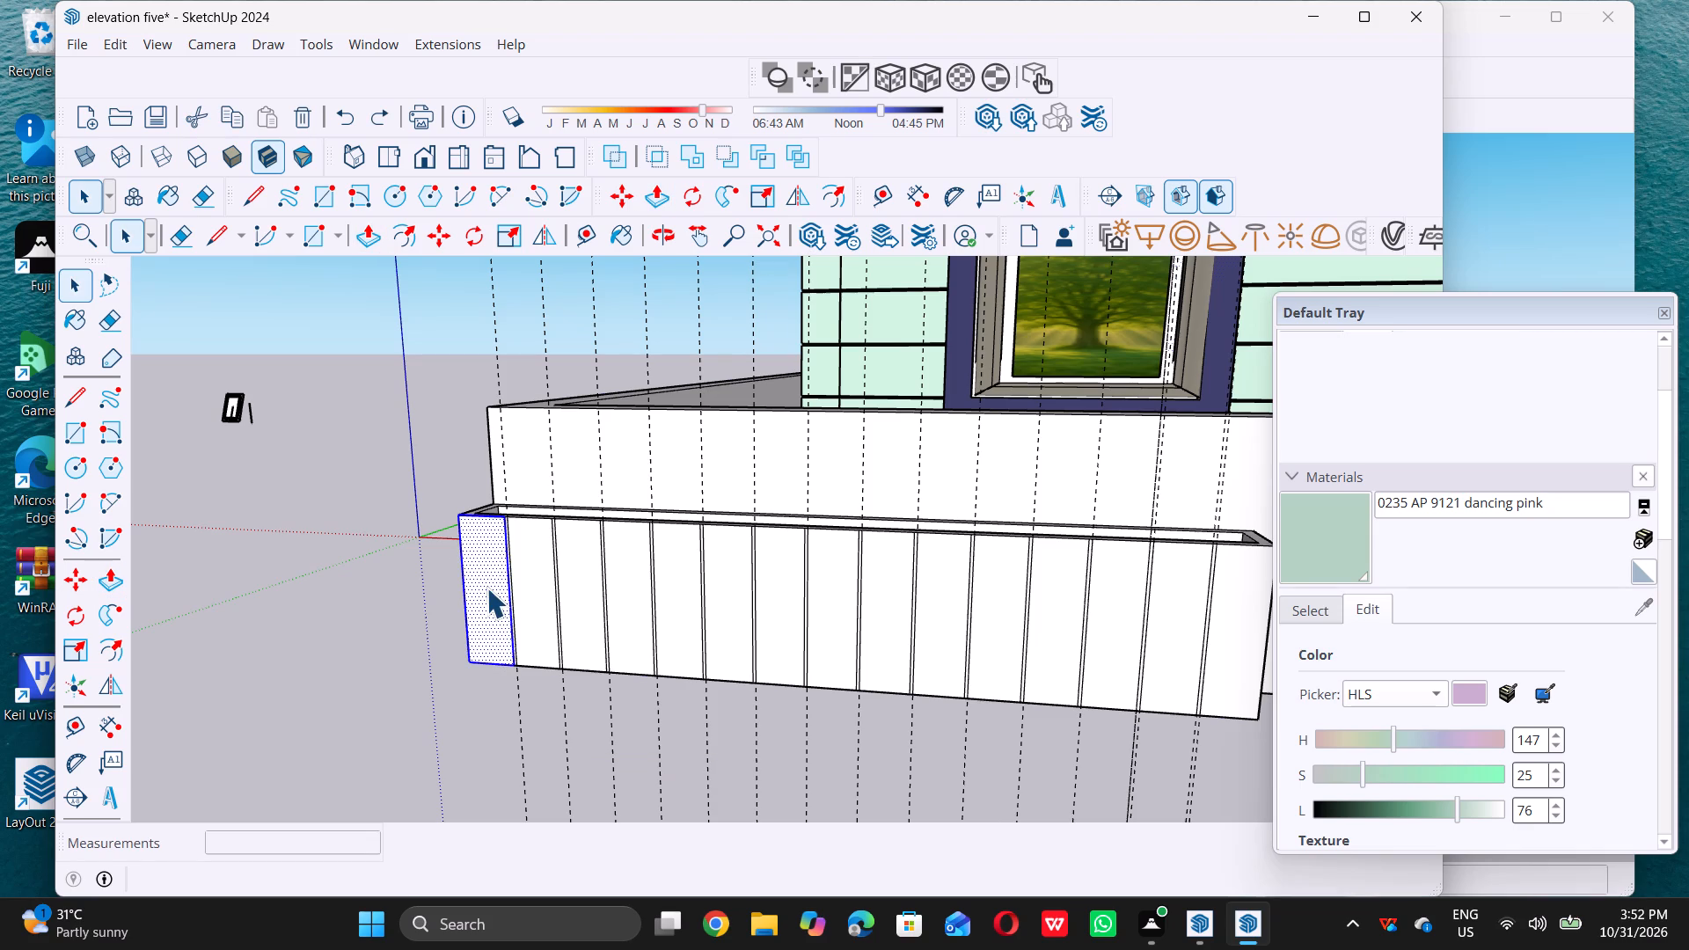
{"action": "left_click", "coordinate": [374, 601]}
Pull the first panel on the planter block's front outward 0.5" with Push/Pull.
{"action": "scroll", "coordinate": [476, 581], "scroll_direction": "up", "scroll_amount": 3}
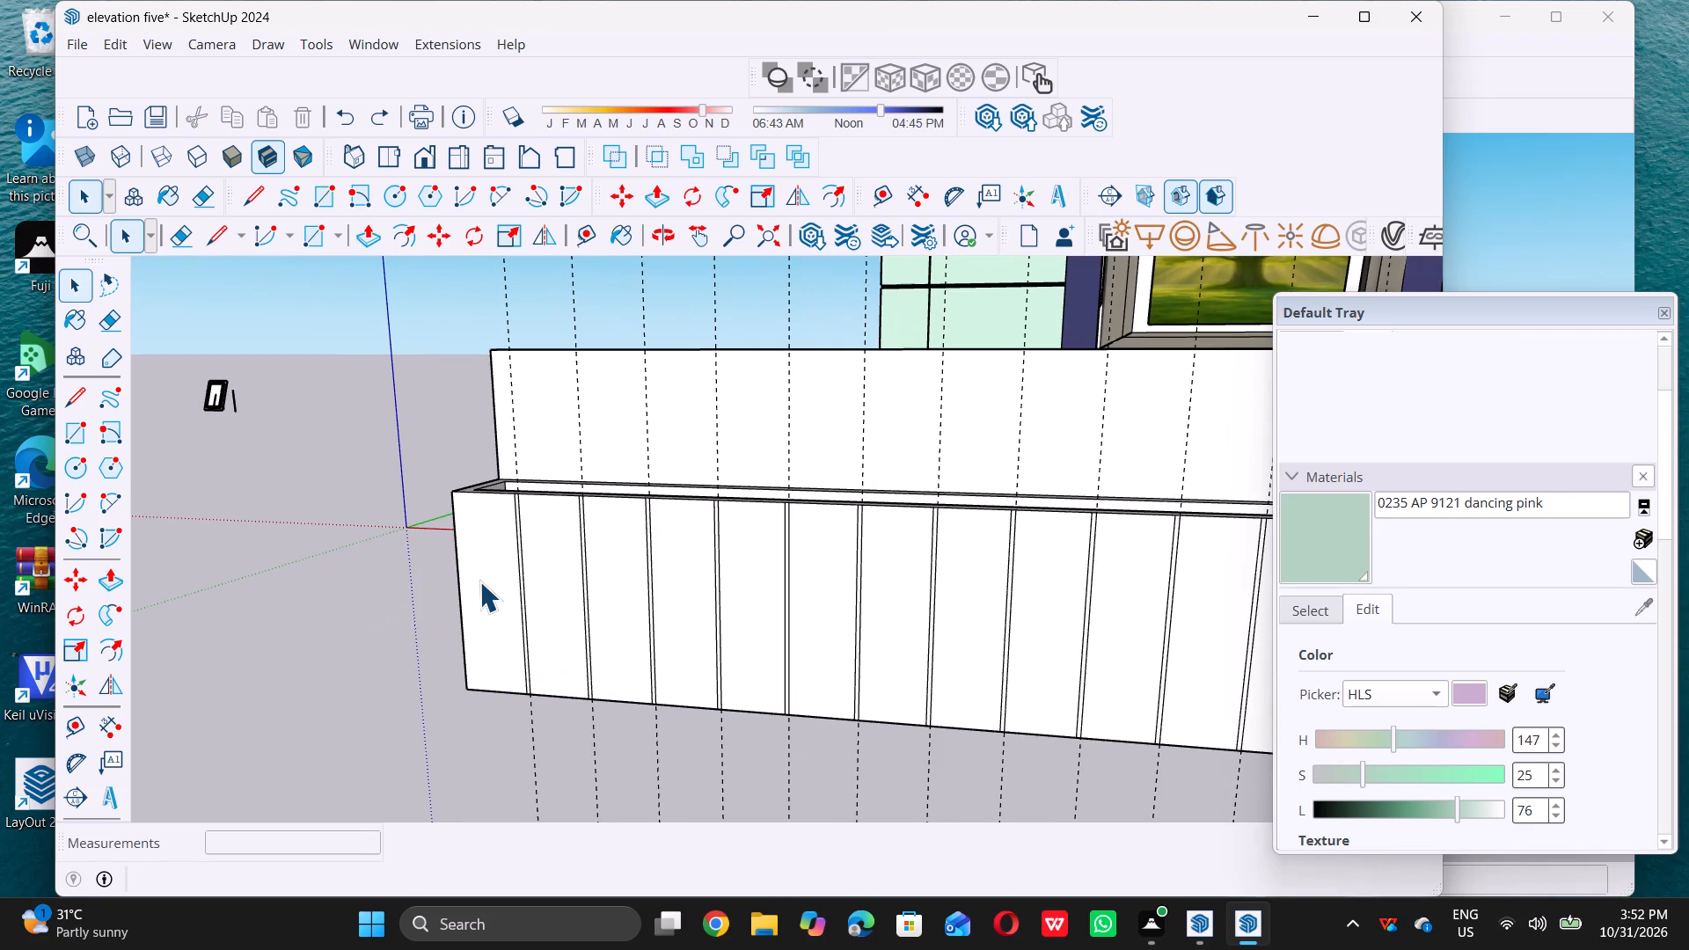
{"action": "left_click", "coordinate": [488, 583]}
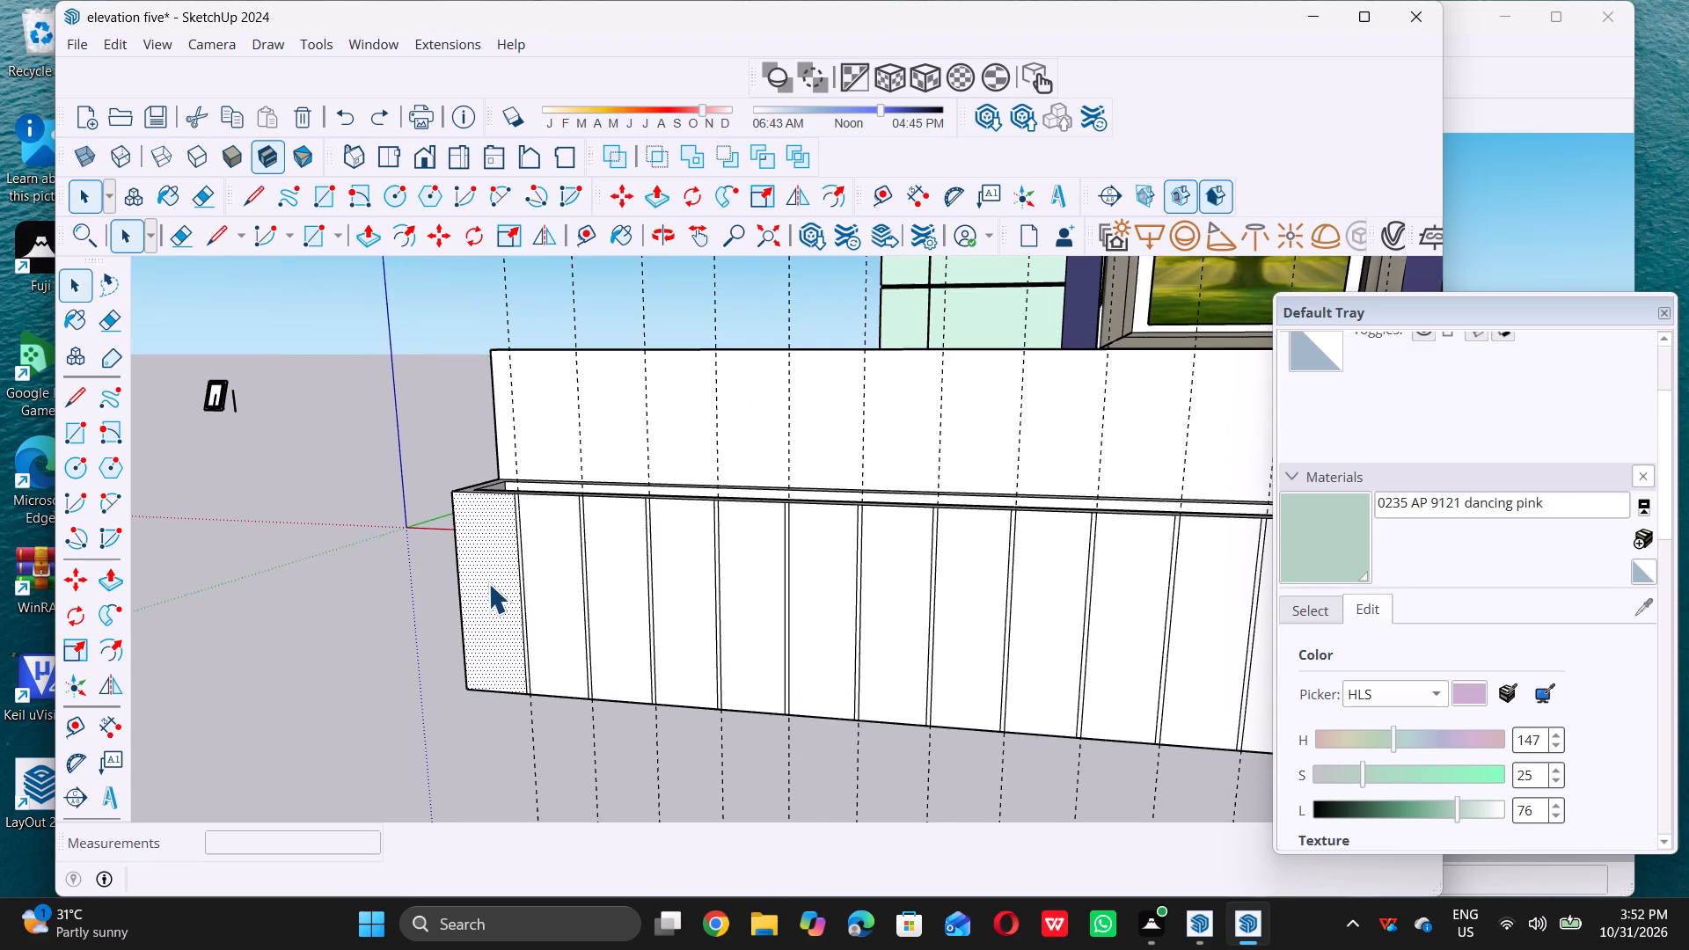
{"action": "key", "text": "p"}
{"action": "left_click", "coordinate": [488, 583]}
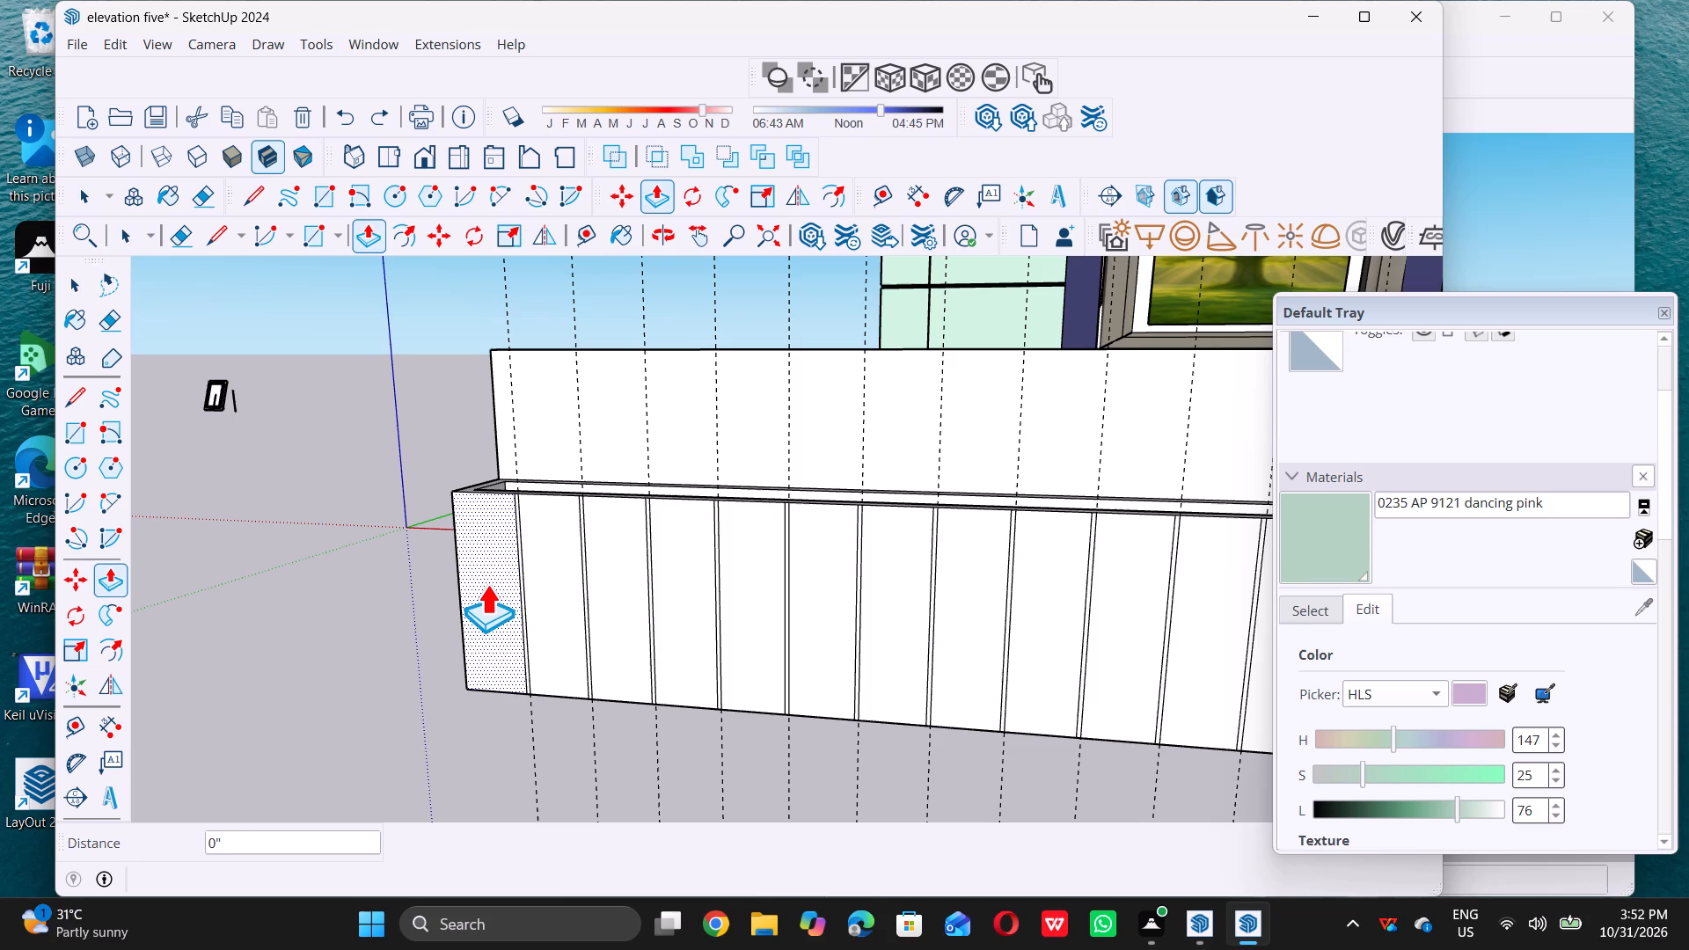
{"action": "type", "text": "0.5"}
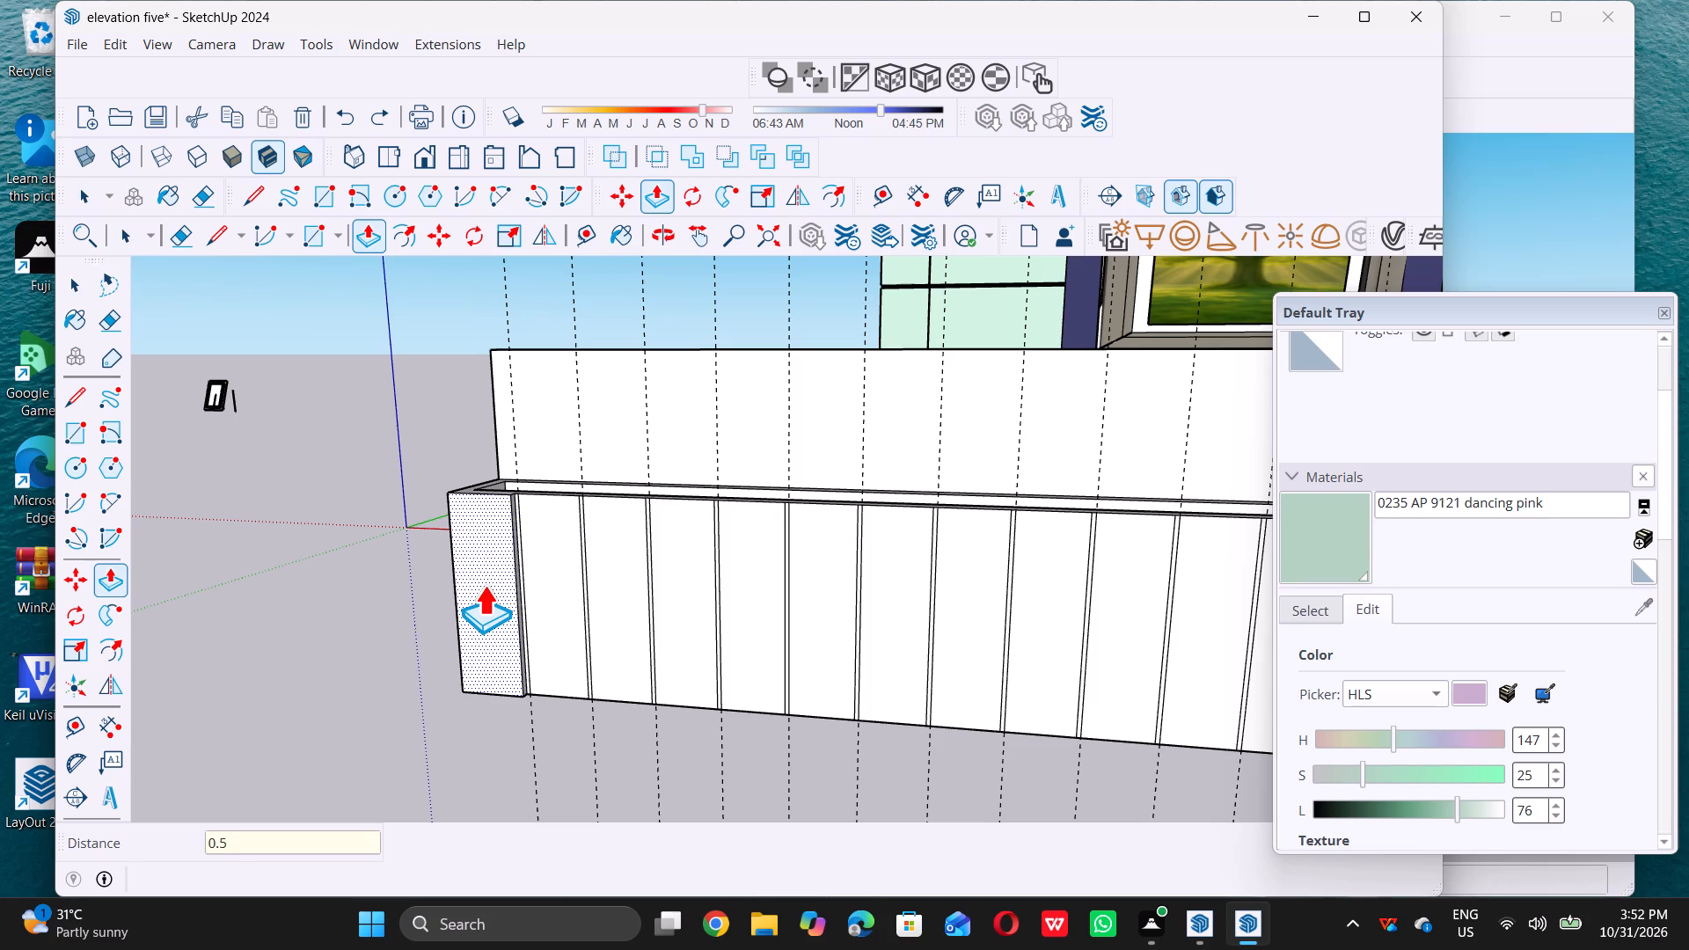
{"action": "key", "text": "shift+quotedbl"}
{"action": "key", "text": "Return"}
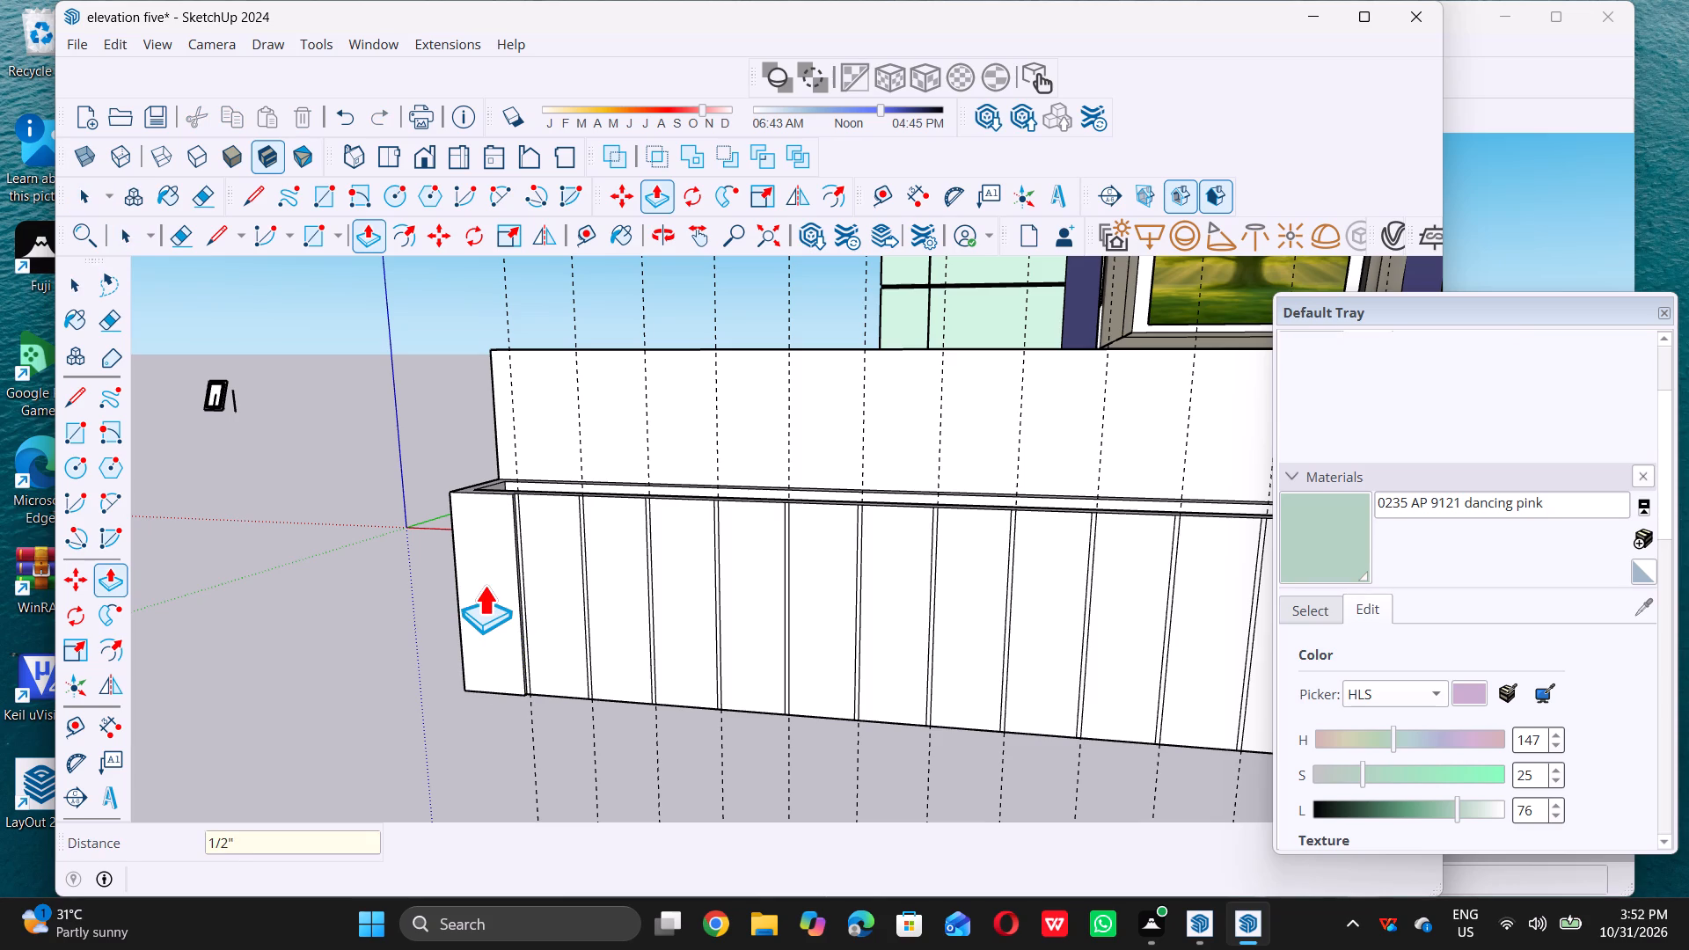
{"action": "key", "text": "space"}
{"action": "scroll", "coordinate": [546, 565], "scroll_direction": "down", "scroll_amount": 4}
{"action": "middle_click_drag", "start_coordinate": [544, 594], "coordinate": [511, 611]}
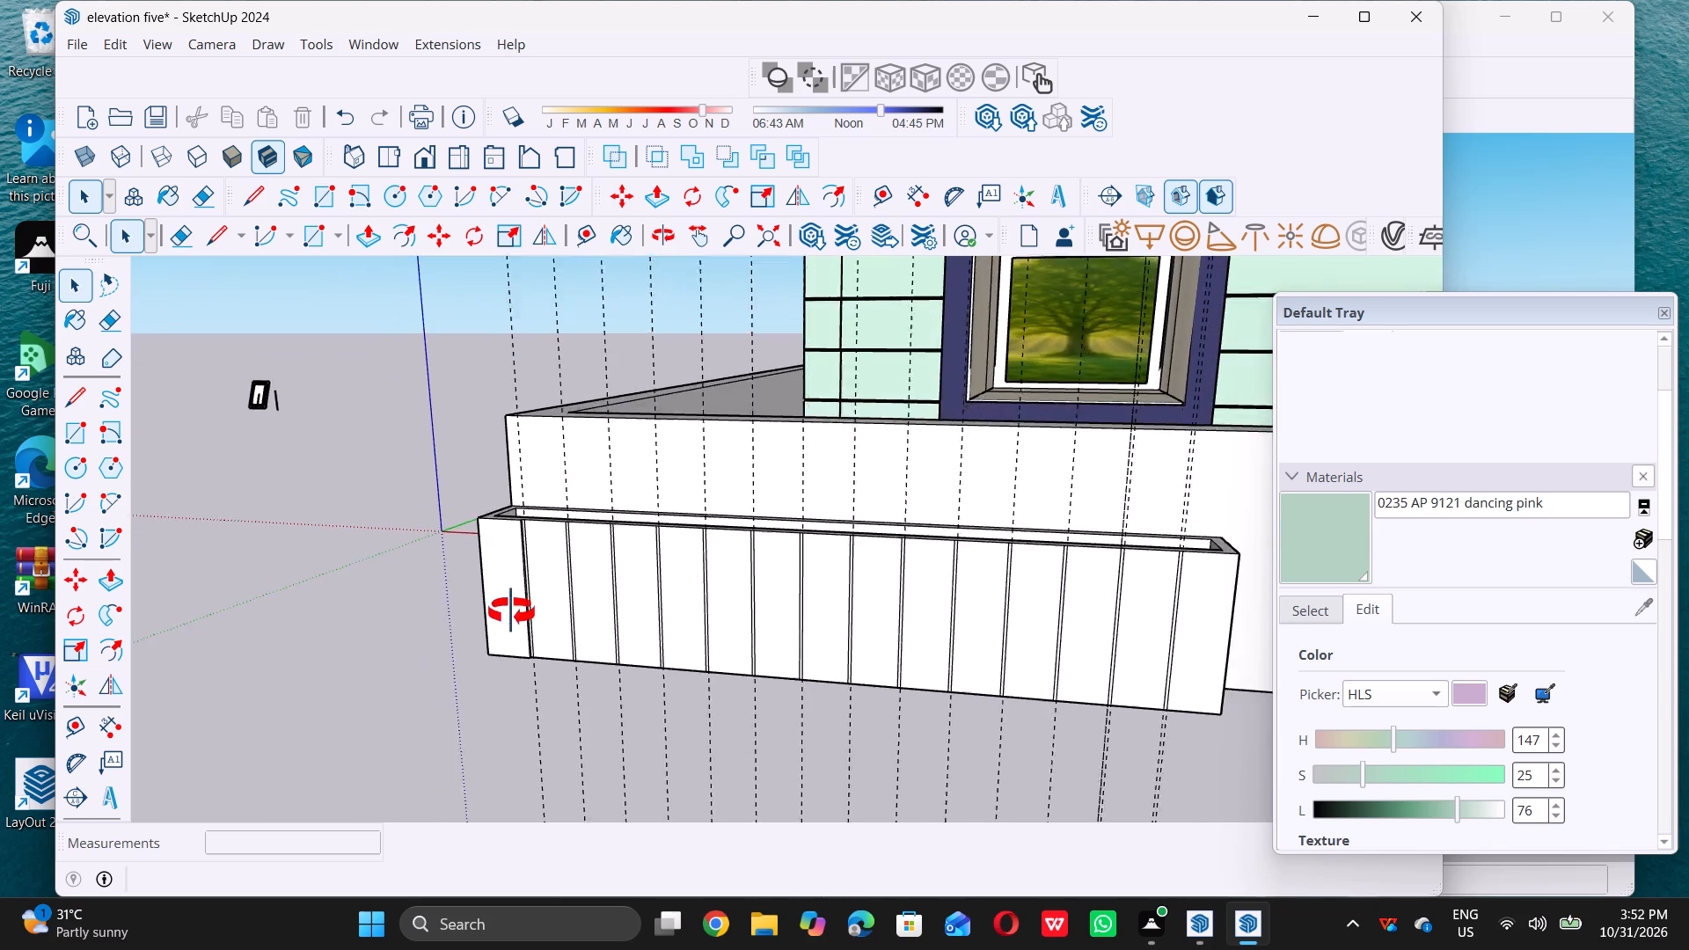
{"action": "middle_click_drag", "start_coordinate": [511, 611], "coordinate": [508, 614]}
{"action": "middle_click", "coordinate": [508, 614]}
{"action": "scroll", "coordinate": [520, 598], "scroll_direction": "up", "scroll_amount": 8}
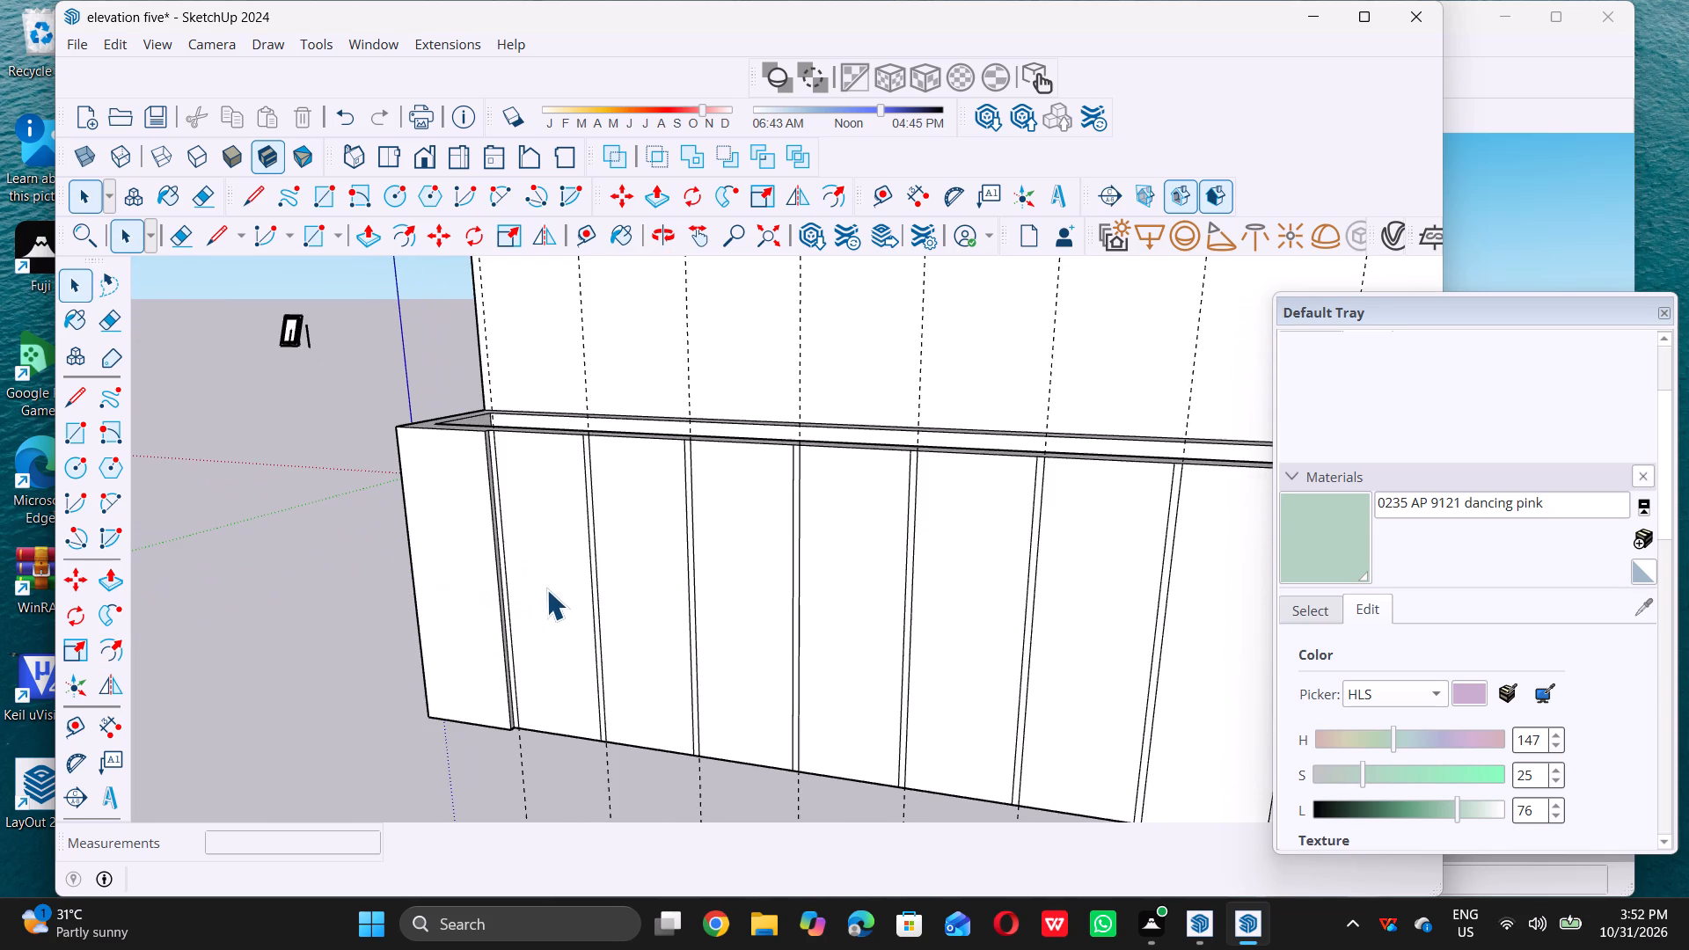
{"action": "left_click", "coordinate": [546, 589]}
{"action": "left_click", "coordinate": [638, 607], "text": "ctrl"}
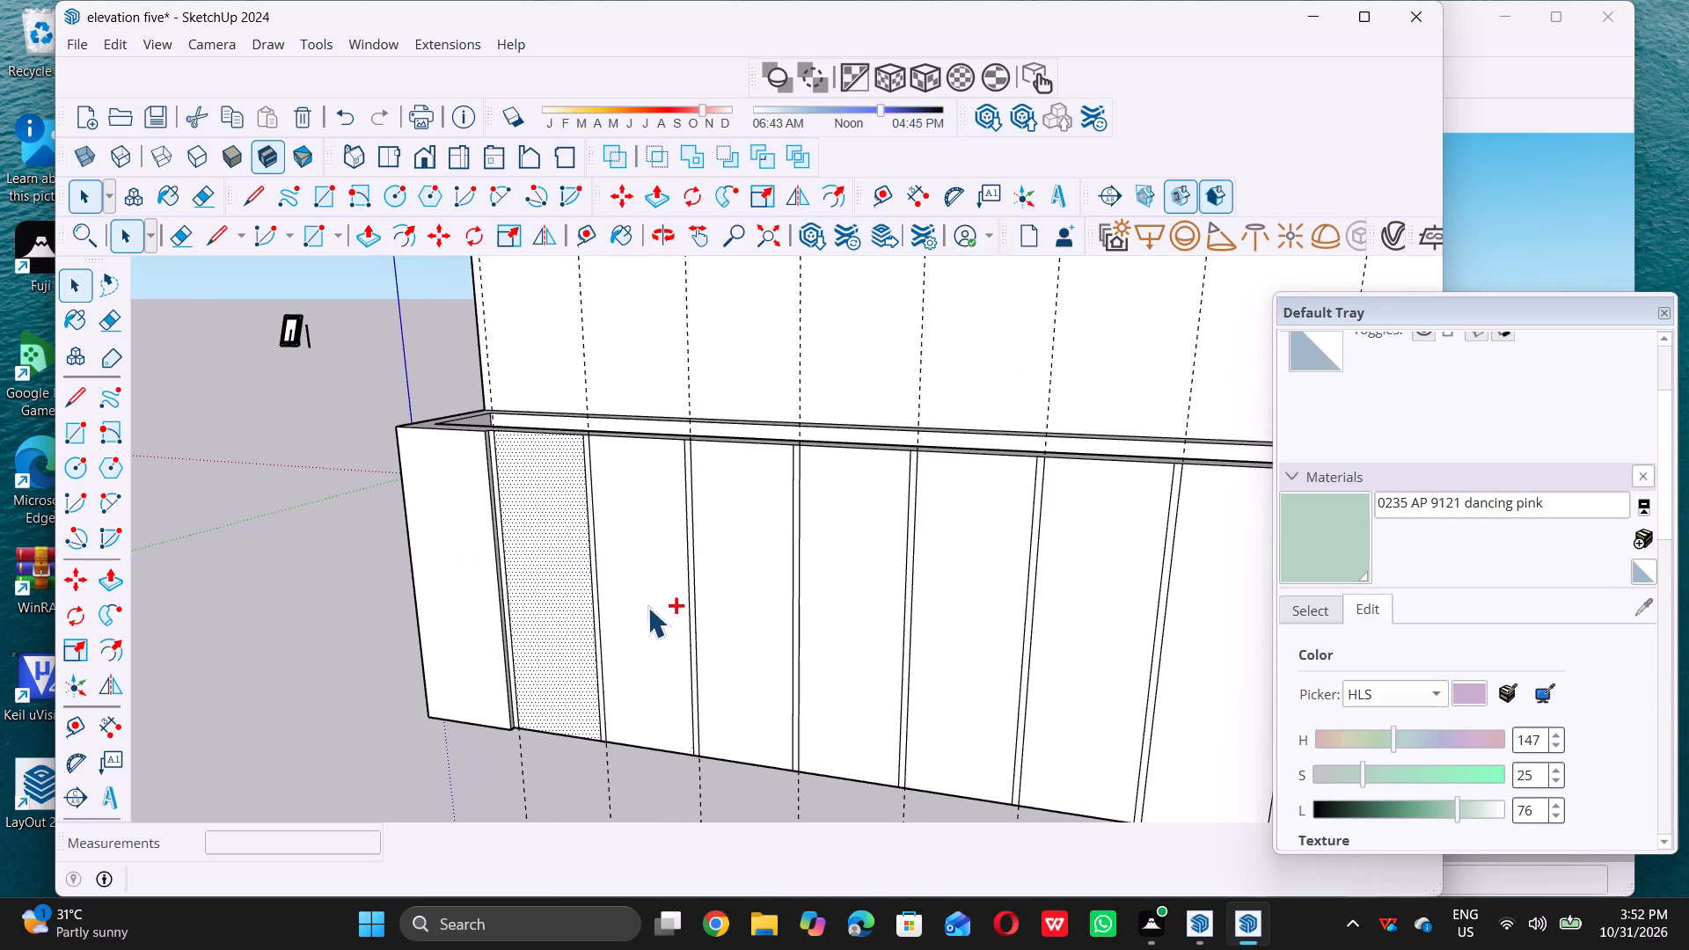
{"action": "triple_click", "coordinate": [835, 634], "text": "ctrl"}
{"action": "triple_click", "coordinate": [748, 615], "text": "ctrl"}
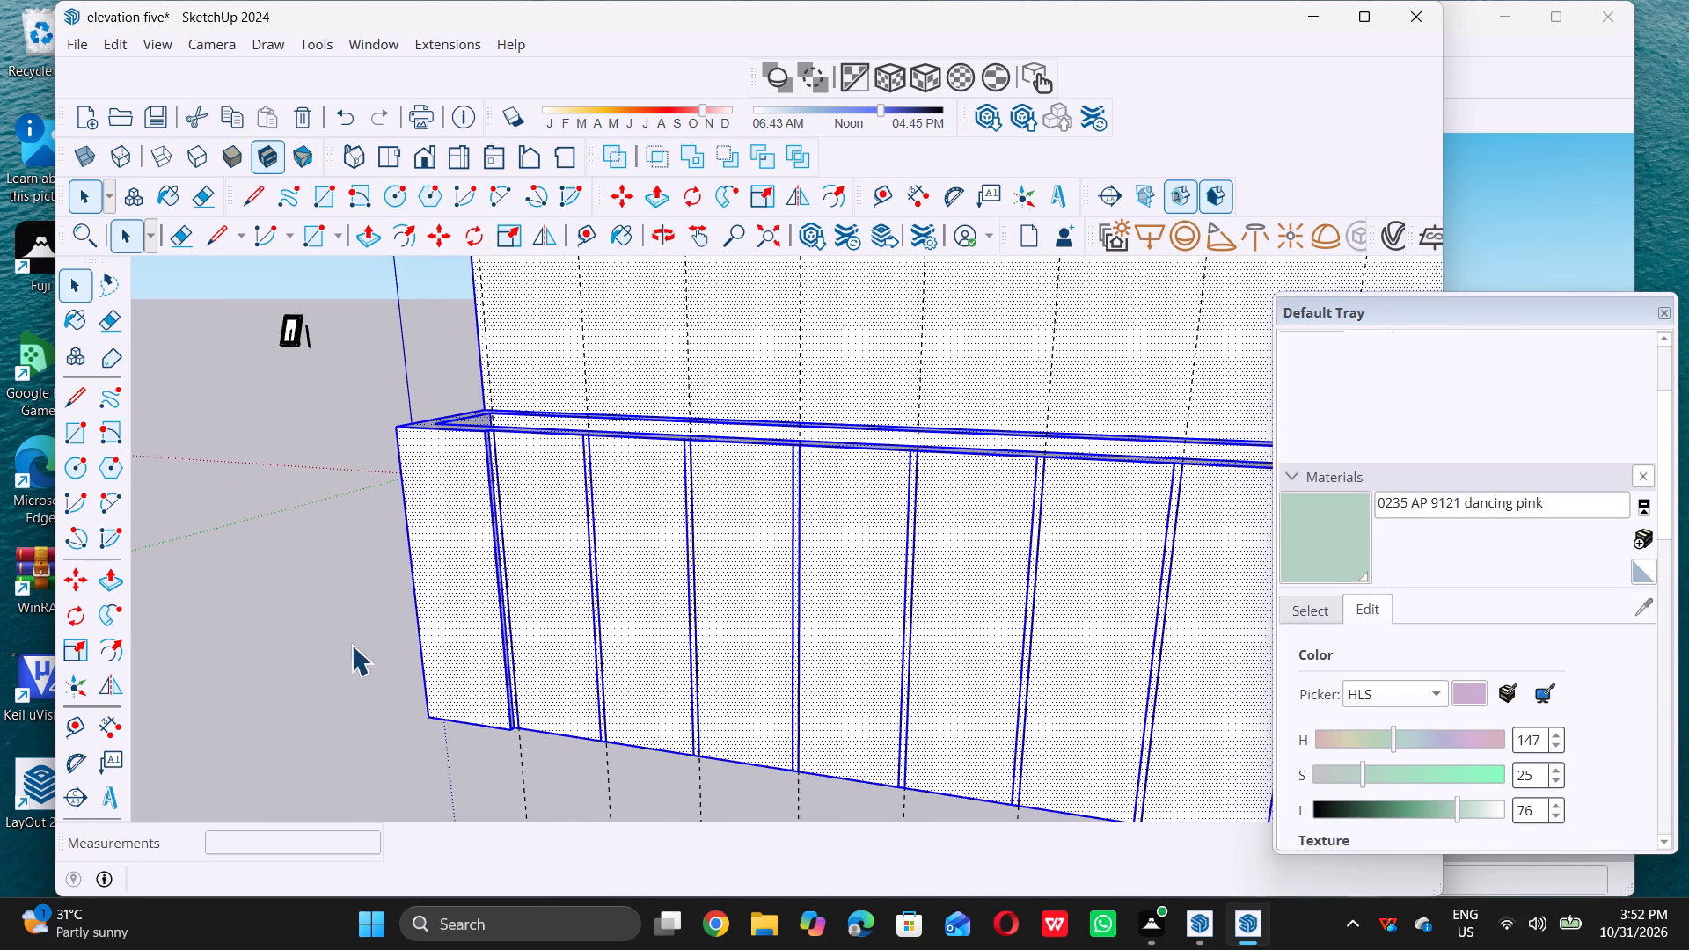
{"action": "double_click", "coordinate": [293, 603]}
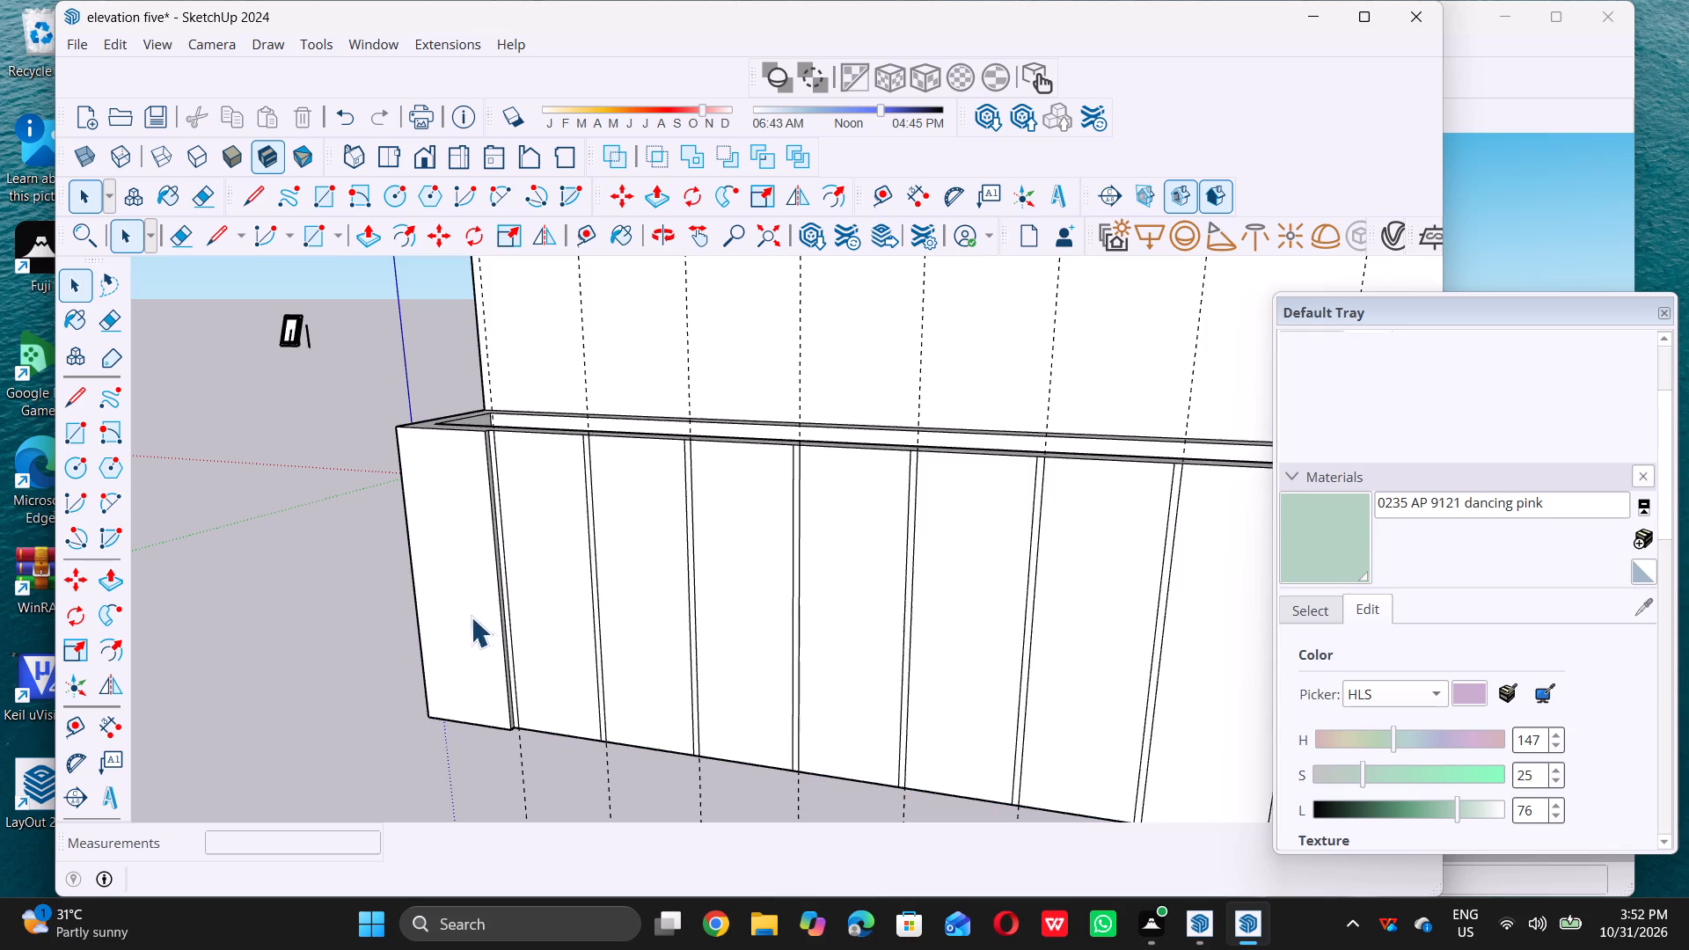
Pull the second and third panels of the planter block's front outward 1/2", flush with the first panel.
{"action": "scroll", "coordinate": [532, 620], "scroll_direction": "up", "scroll_amount": 2}
{"action": "key", "text": "p"}
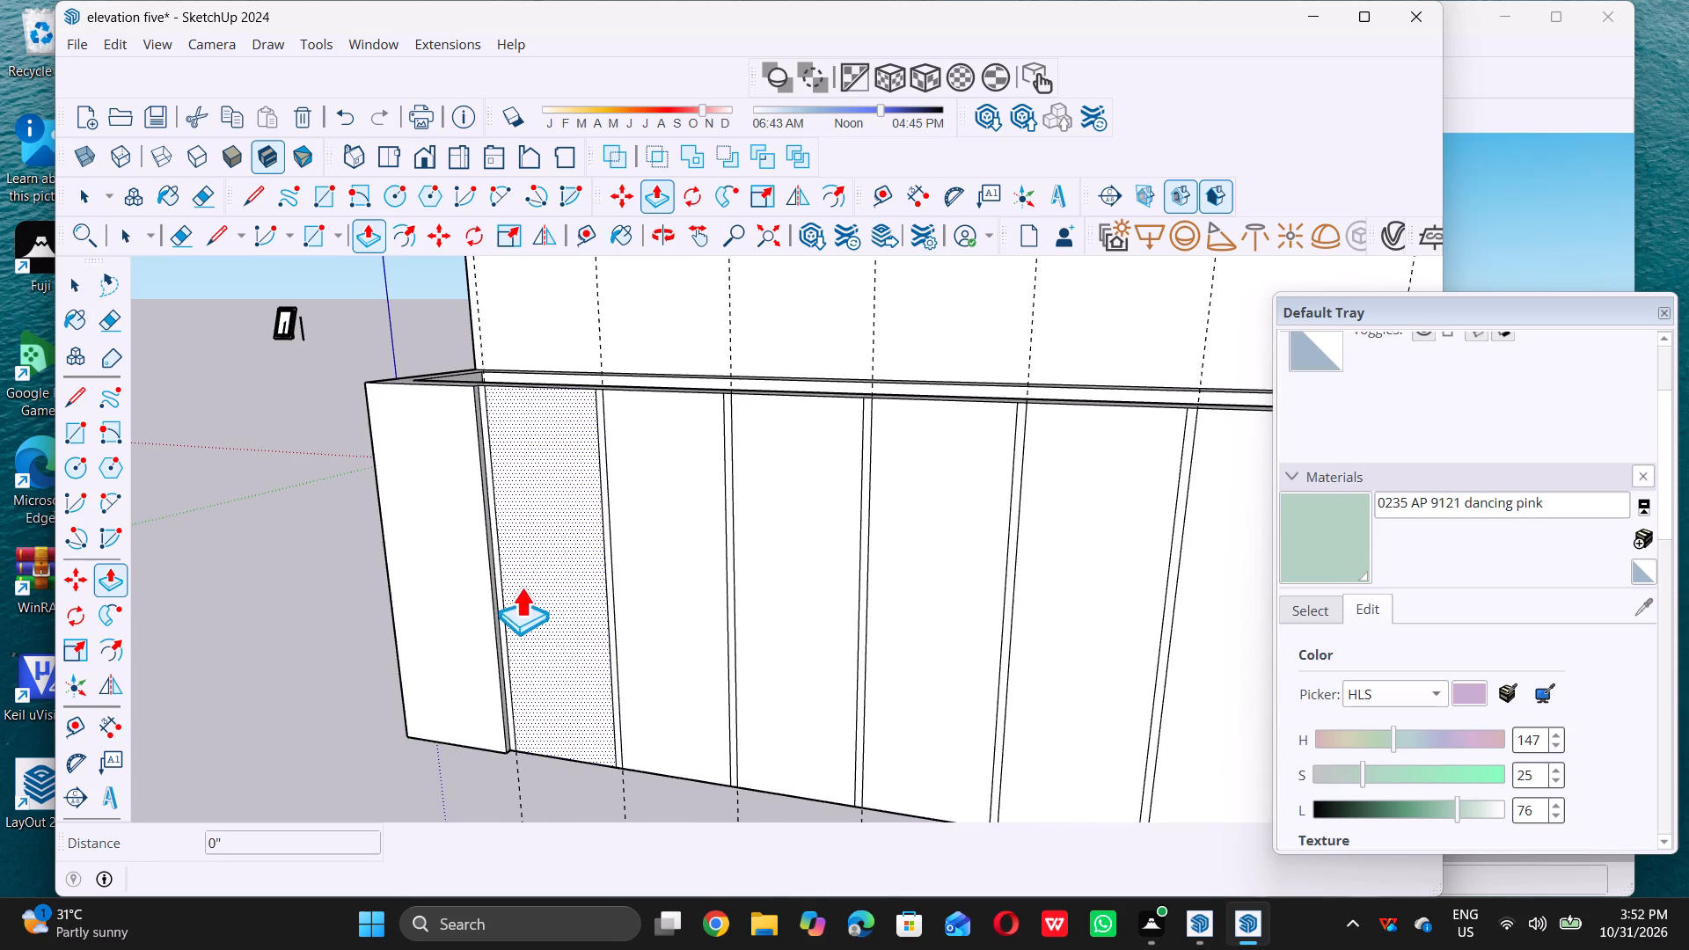
{"action": "left_click", "coordinate": [522, 587]}
{"action": "scroll", "coordinate": [488, 556], "scroll_direction": "up", "scroll_amount": 6}
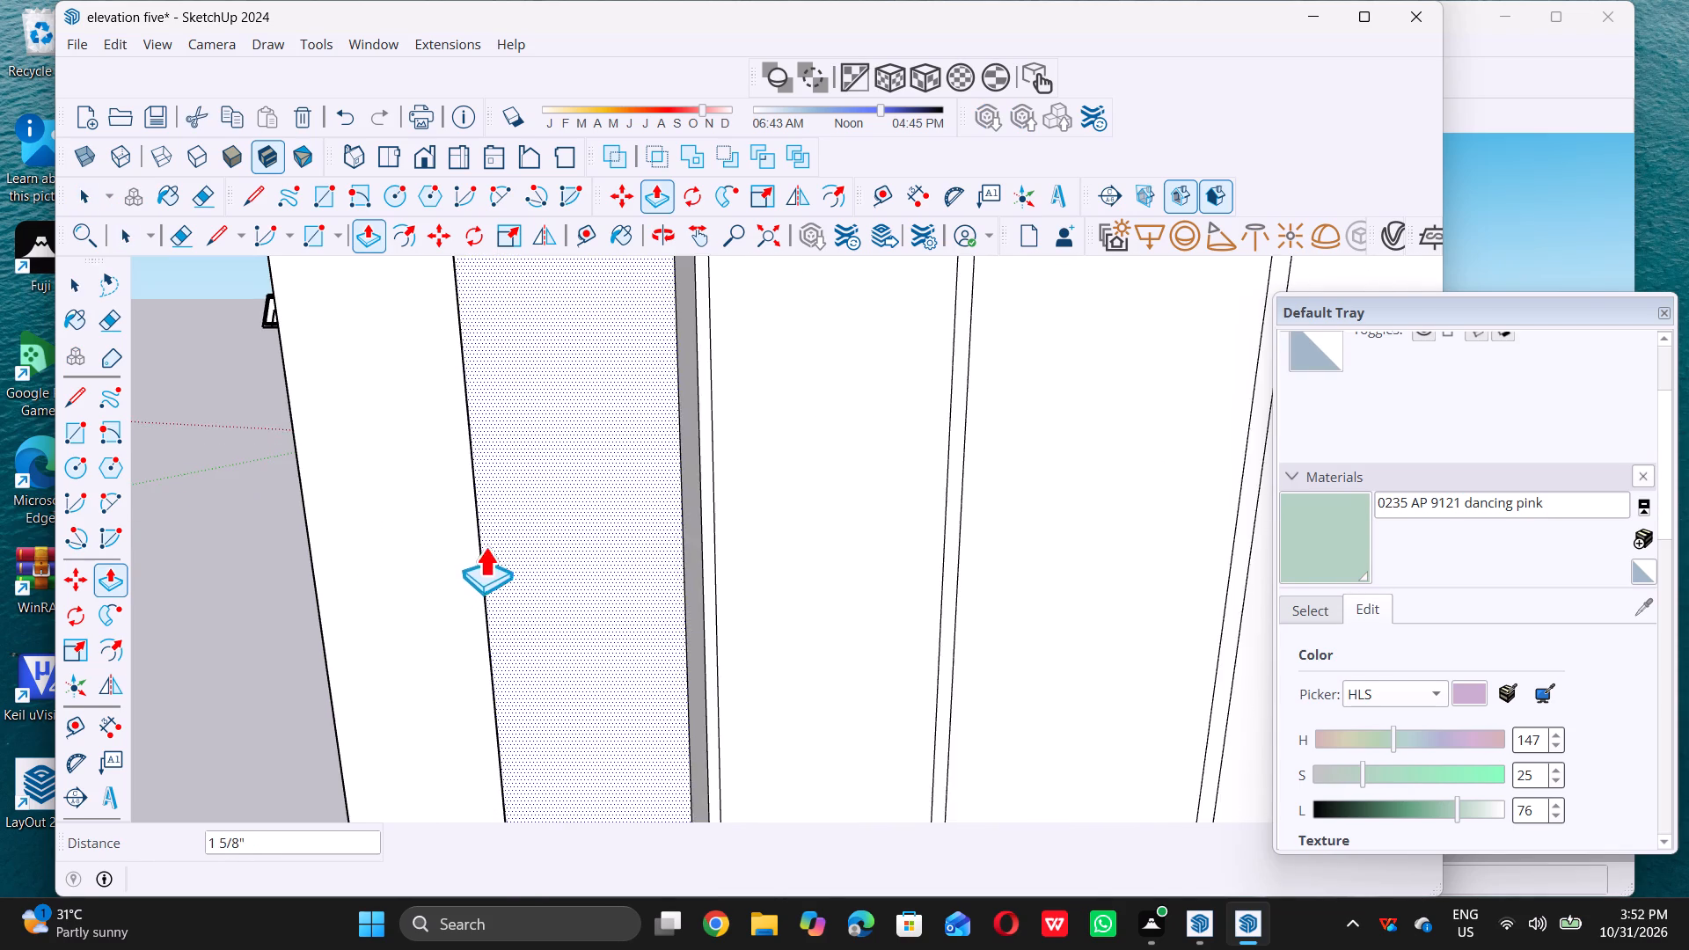
{"action": "scroll", "coordinate": [505, 530], "scroll_direction": "up", "scroll_amount": 4}
{"action": "left_click", "coordinate": [473, 469]}
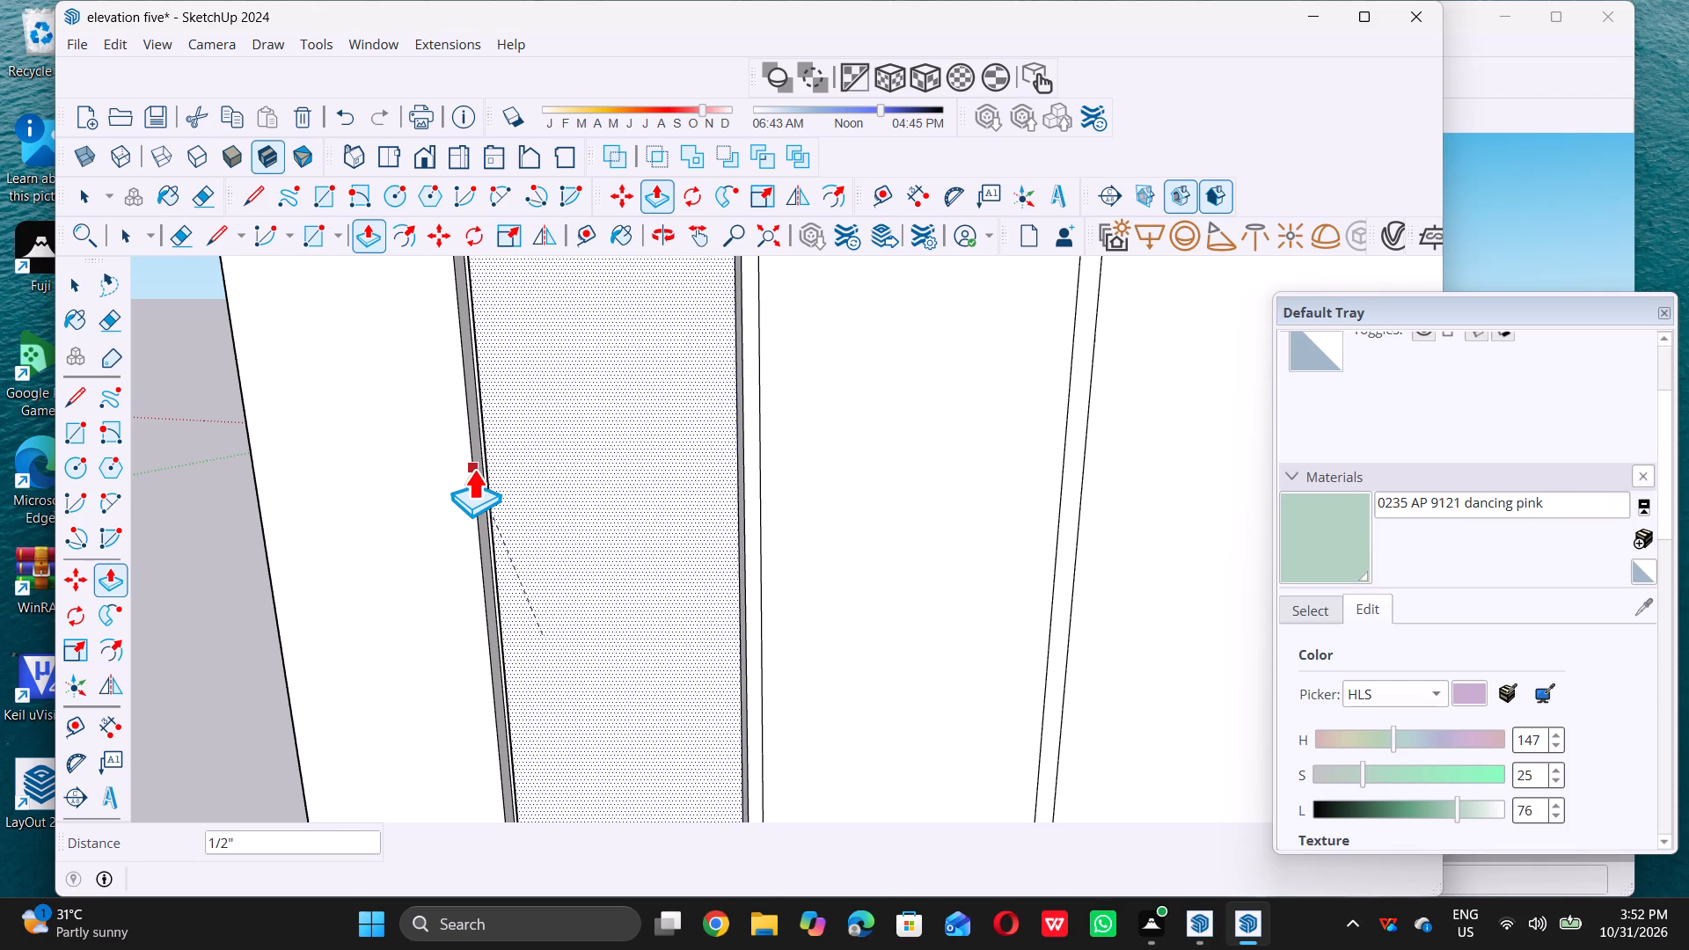
{"action": "left_click", "coordinate": [830, 566]}
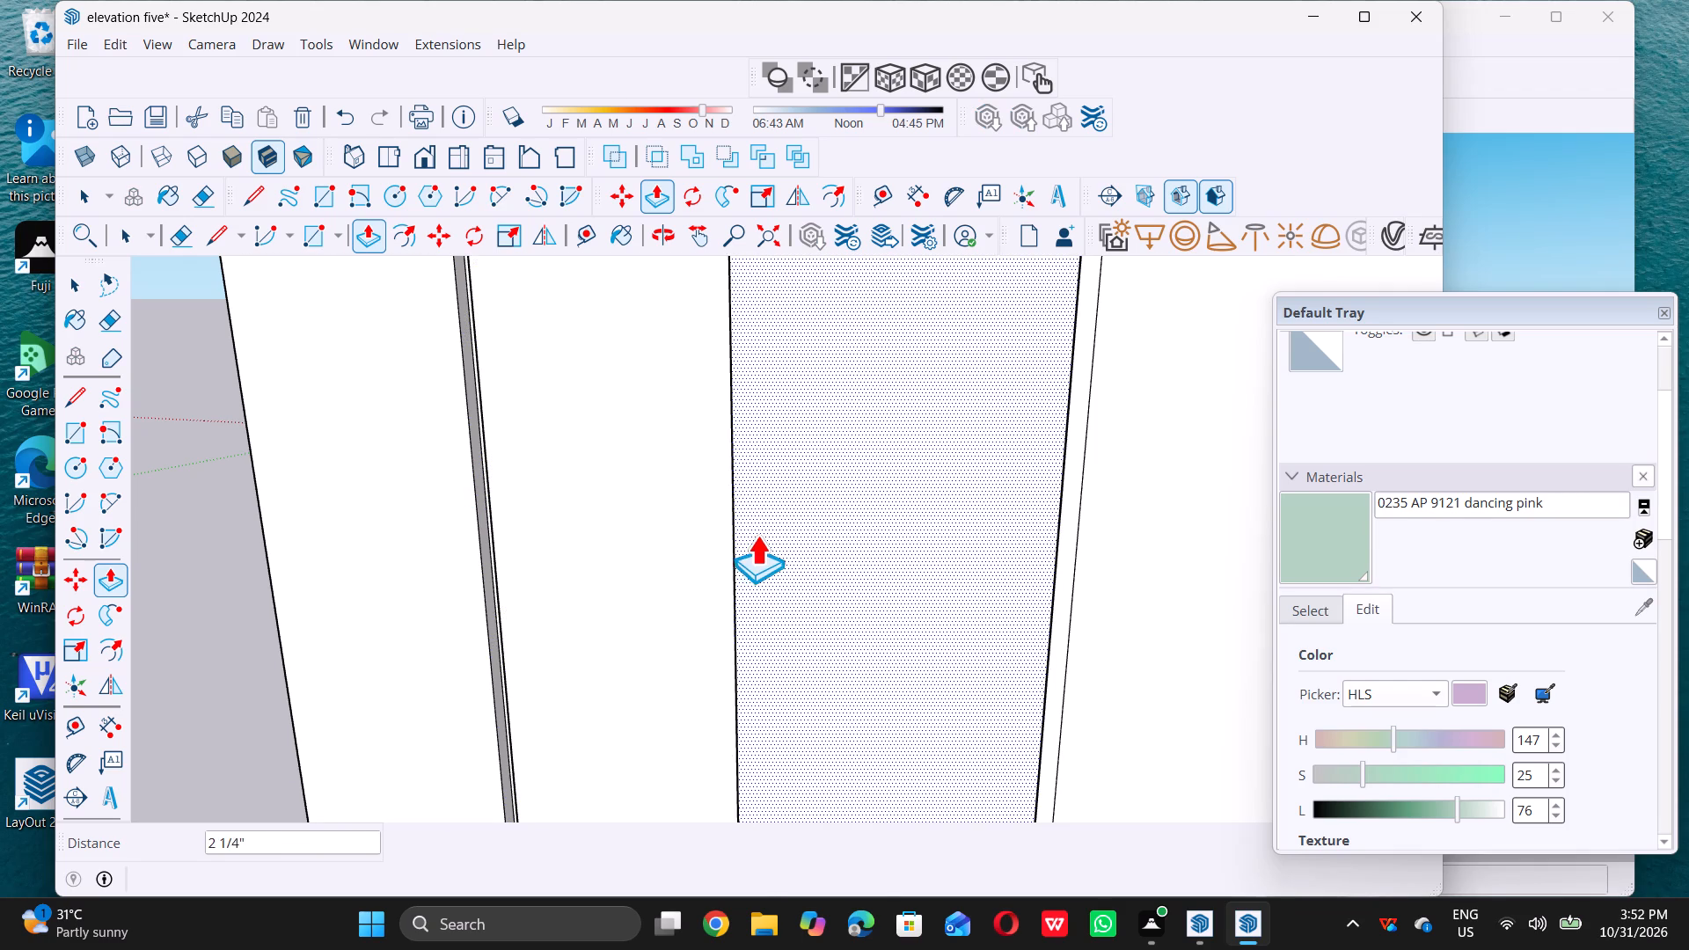
{"action": "scroll", "coordinate": [694, 544], "scroll_direction": "up", "scroll_amount": 4}
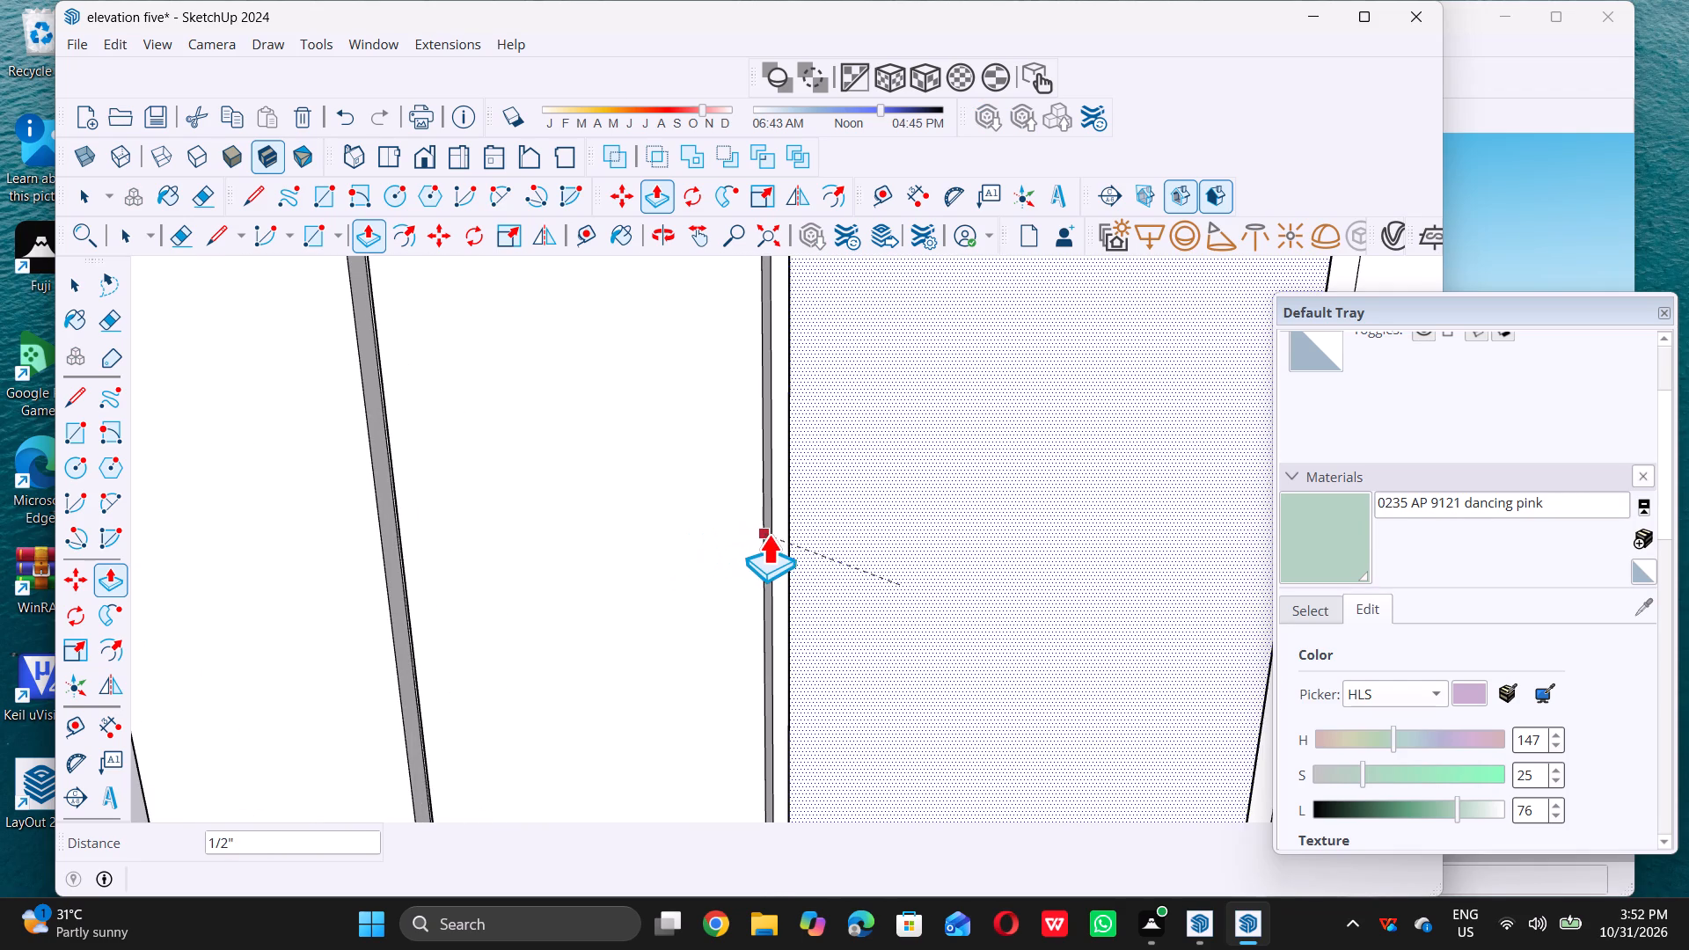
{"action": "left_click", "coordinate": [768, 534]}
{"action": "scroll", "coordinate": [727, 531], "scroll_direction": "down", "scroll_amount": 15}
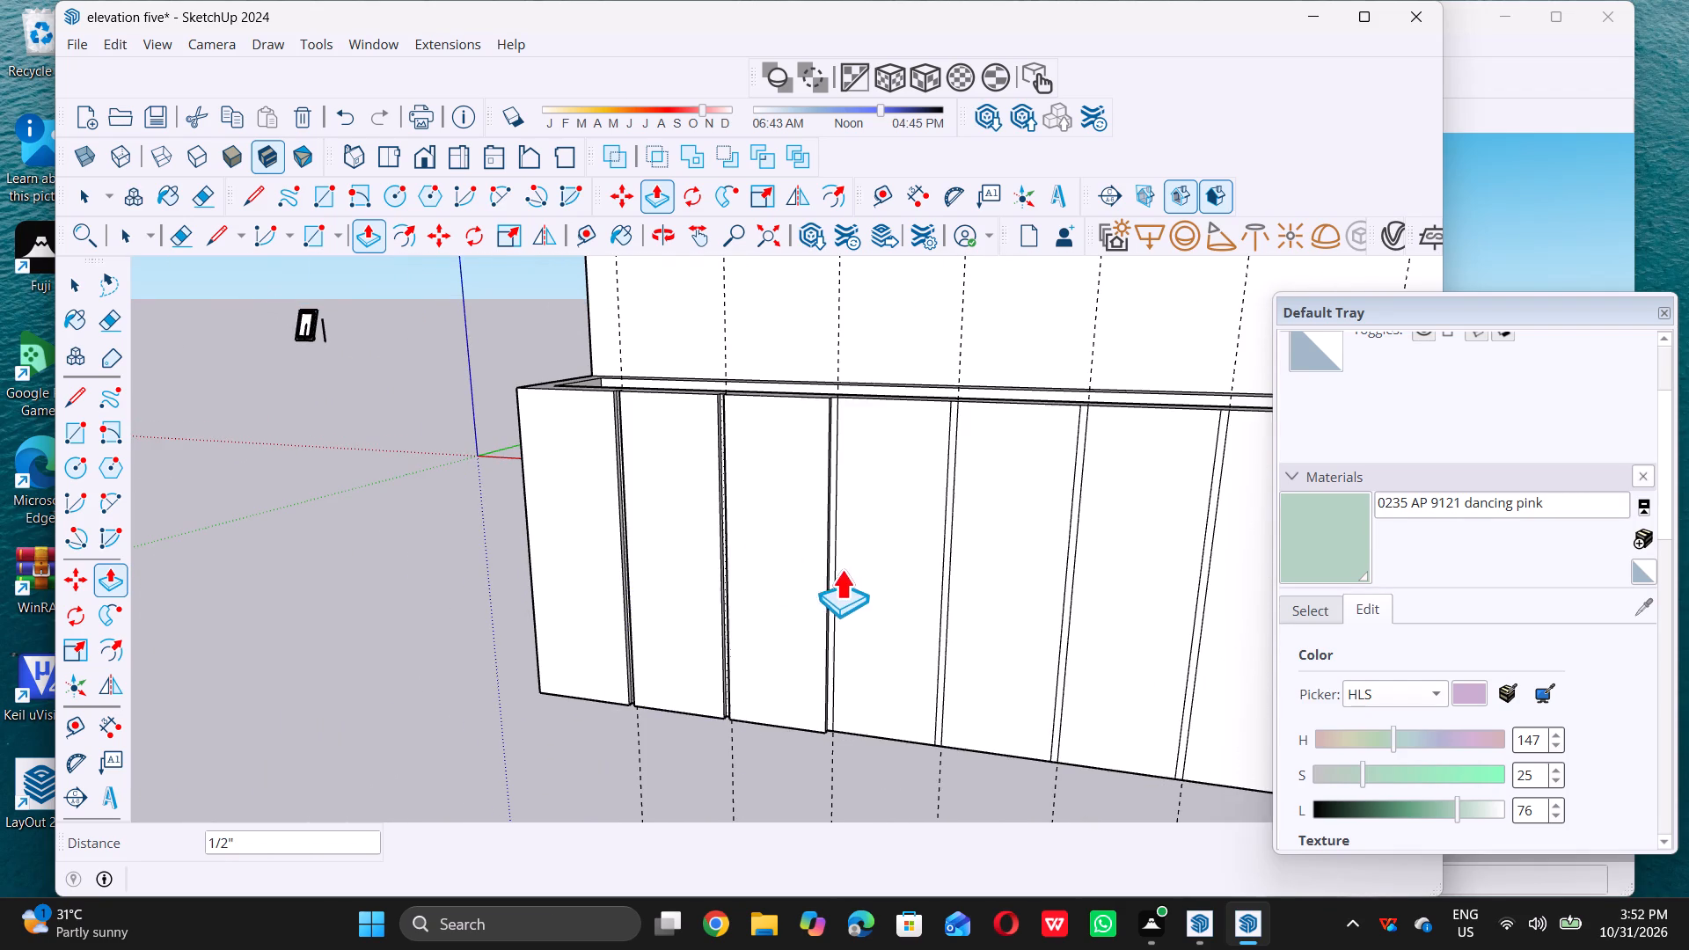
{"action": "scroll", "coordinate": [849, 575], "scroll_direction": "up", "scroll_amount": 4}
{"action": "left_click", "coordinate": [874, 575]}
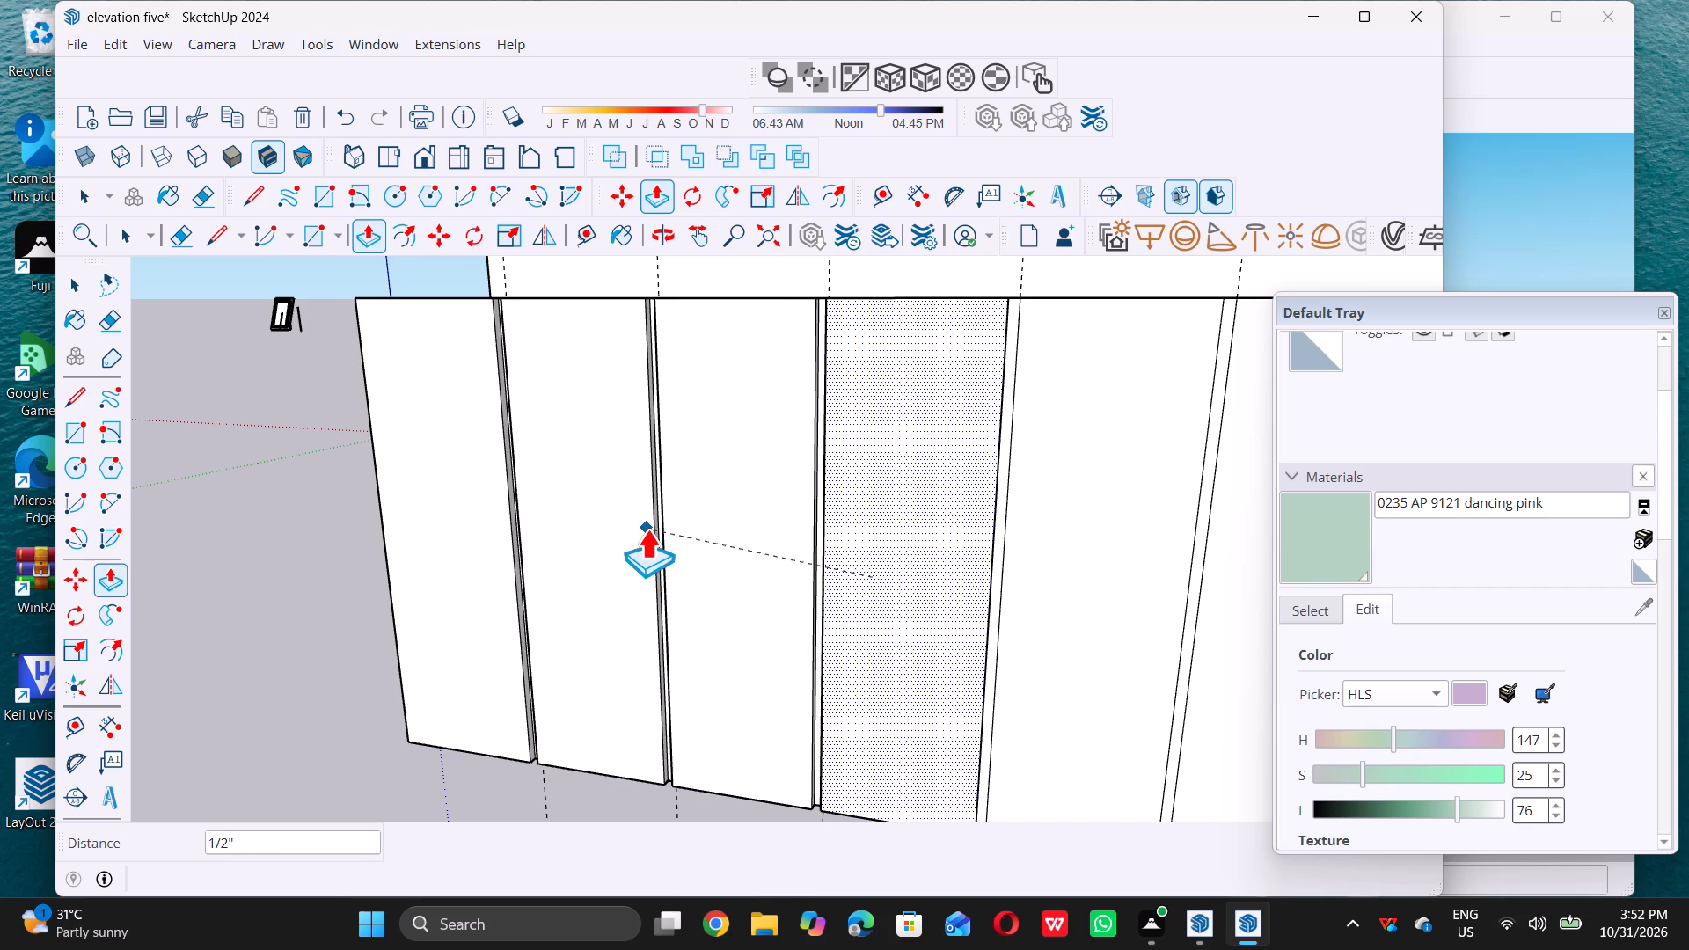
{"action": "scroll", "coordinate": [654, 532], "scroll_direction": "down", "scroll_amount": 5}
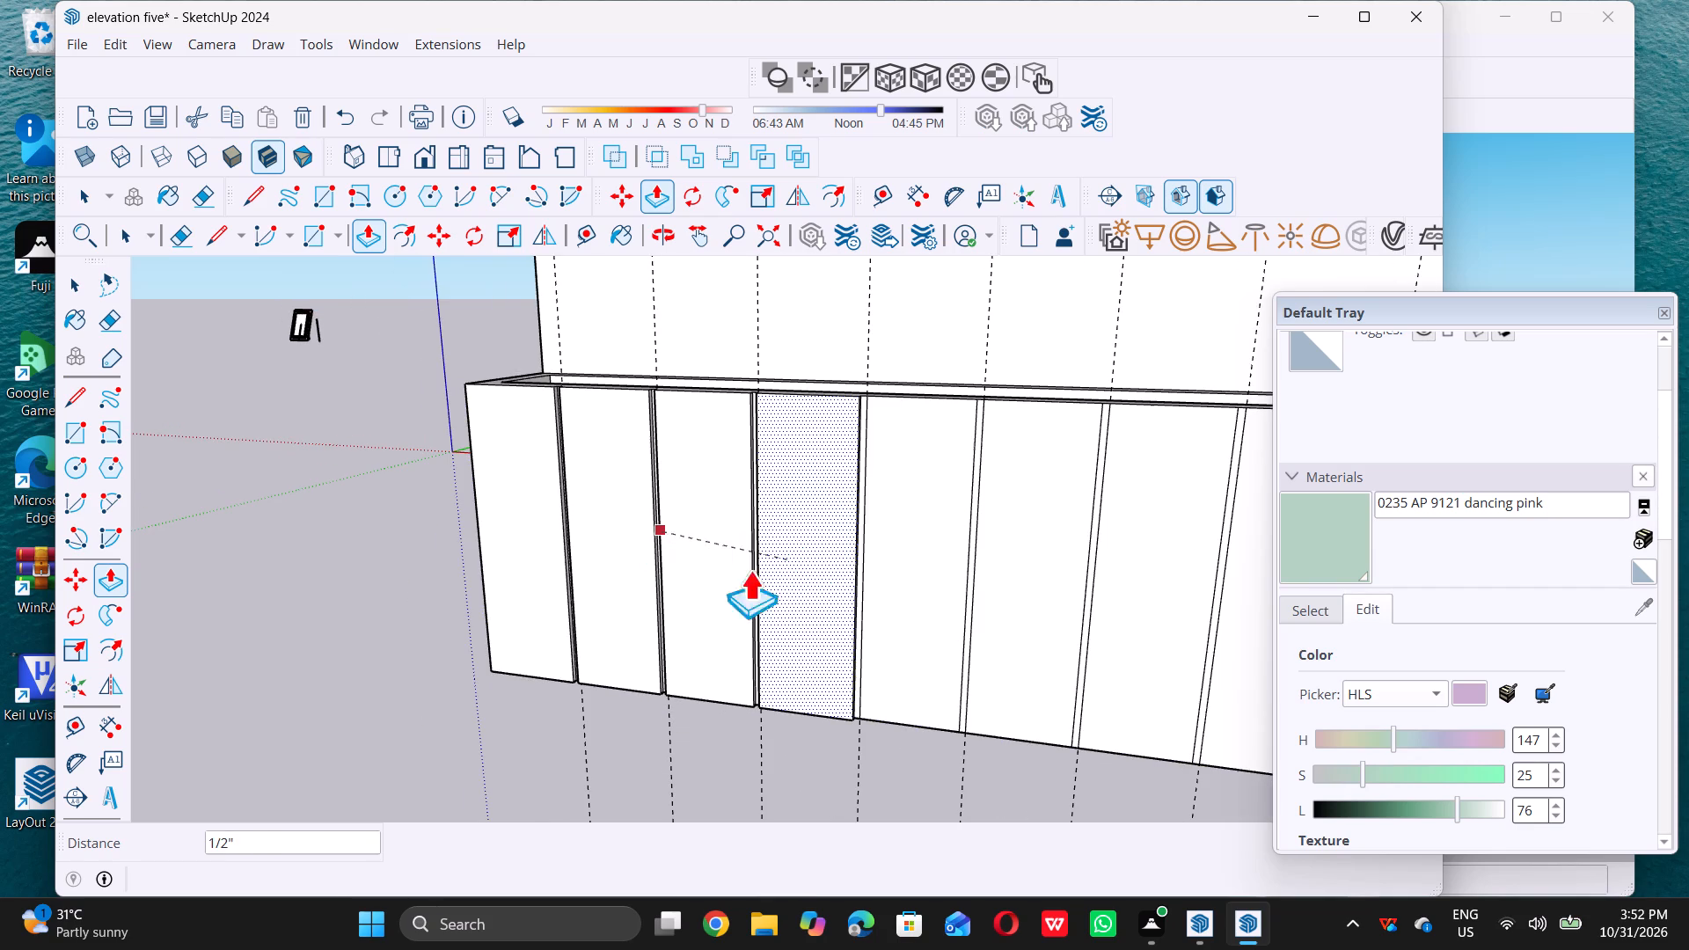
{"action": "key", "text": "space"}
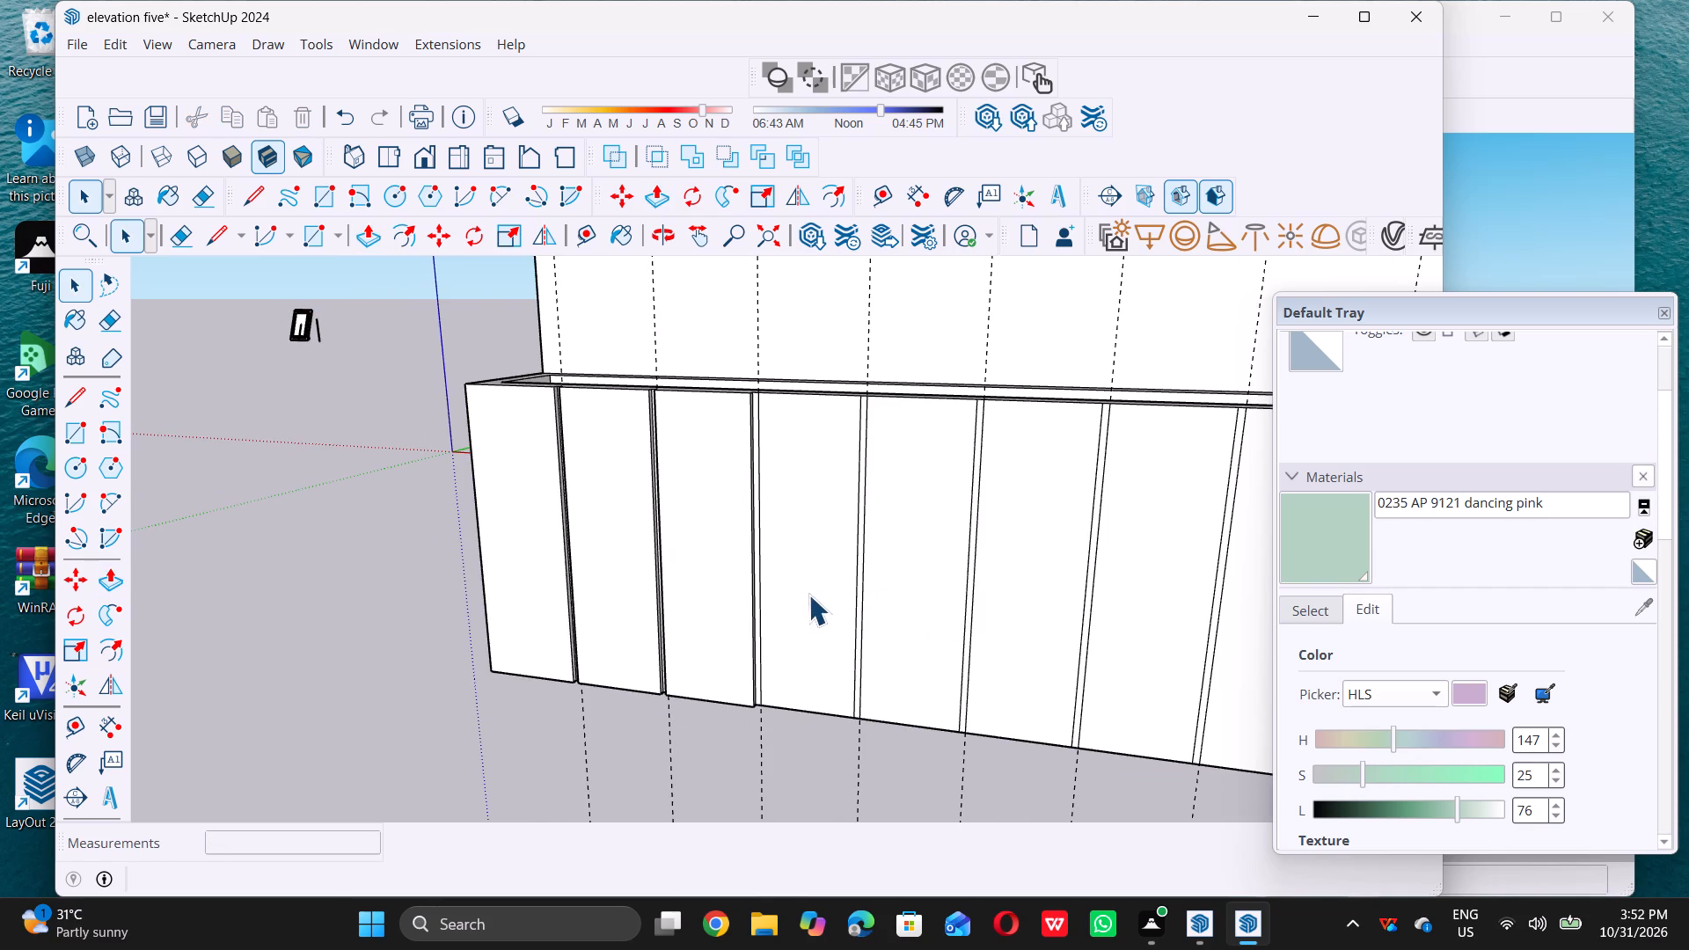
Pull the fourth panel of the planter block's front outward about 3 7/8" with Push/Pull.
{"action": "middle_click_drag", "start_coordinate": [728, 574], "coordinate": [728, 620]}
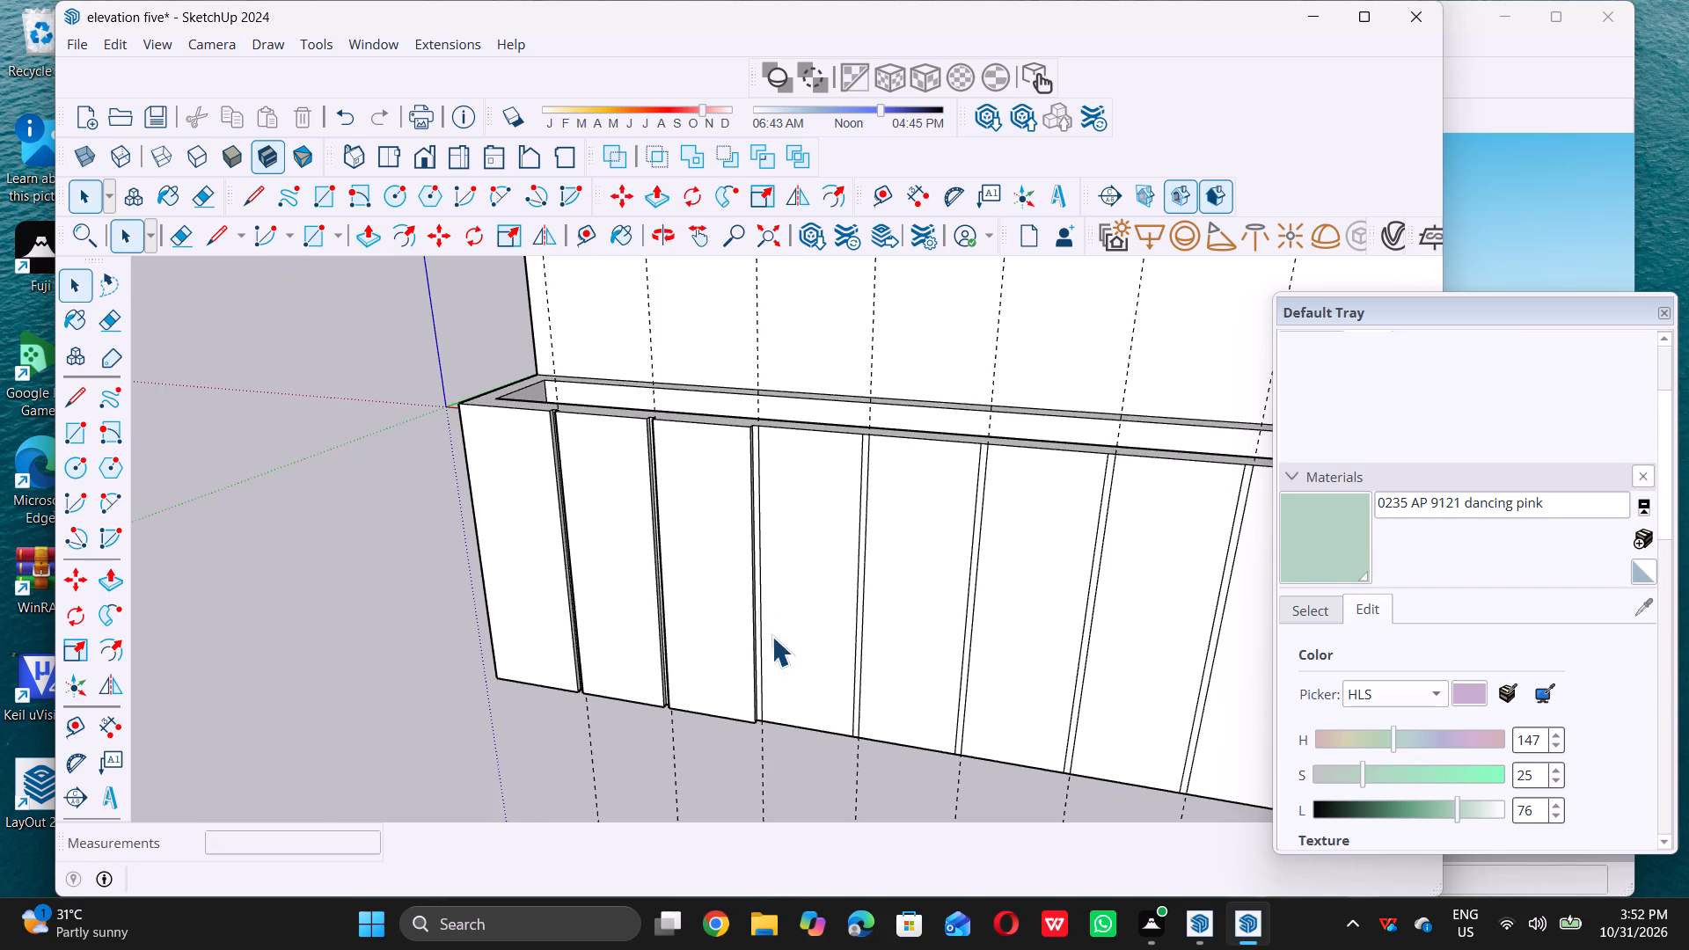
{"action": "scroll", "coordinate": [717, 573], "scroll_direction": "down", "scroll_amount": 10}
{"action": "middle_click_drag", "start_coordinate": [746, 548], "coordinate": [739, 600]}
{"action": "middle_click", "coordinate": [740, 601]}
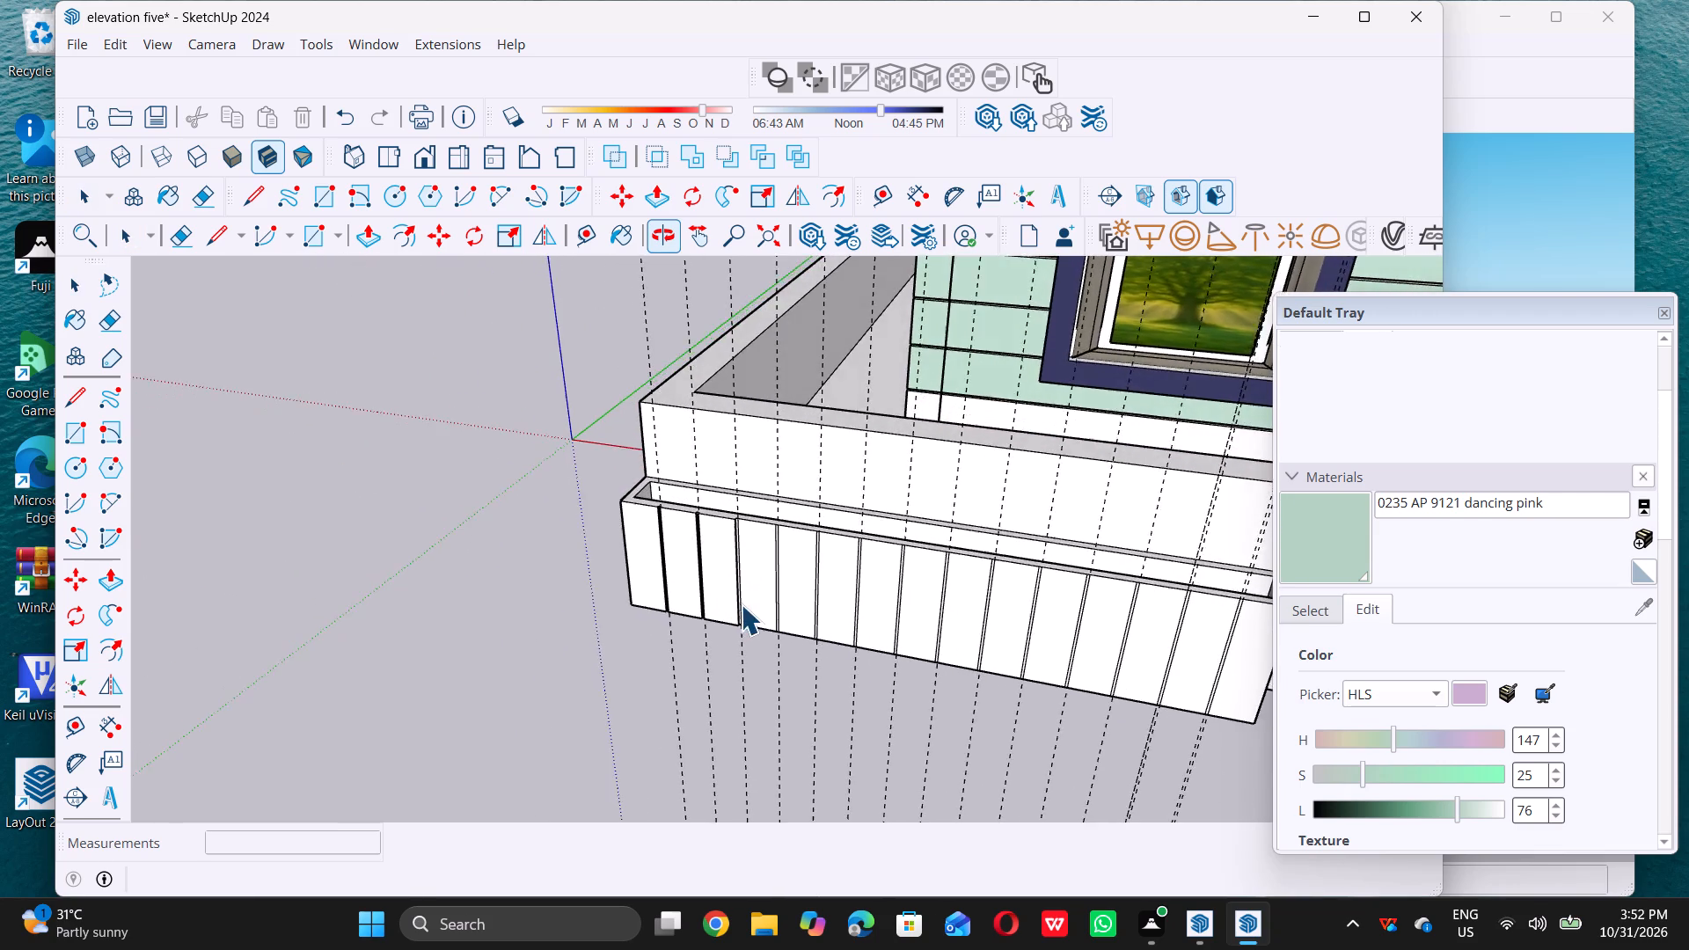
{"action": "scroll", "coordinate": [742, 604], "scroll_direction": "up", "scroll_amount": 14}
{"action": "left_click", "coordinate": [757, 593]}
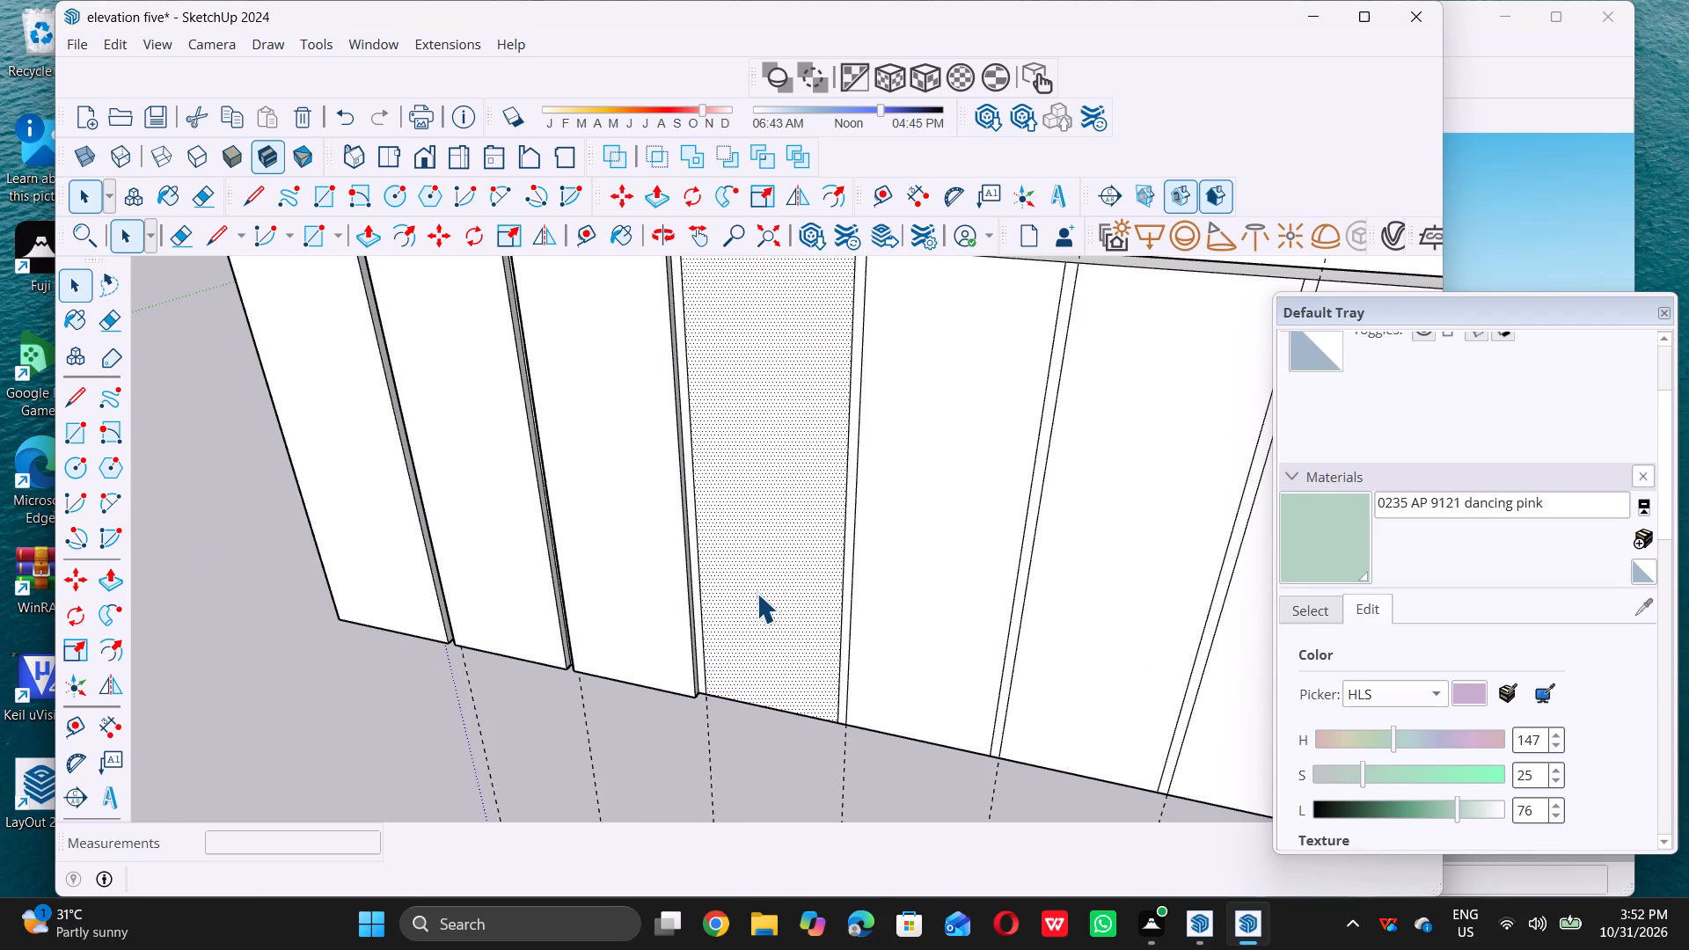
{"action": "key", "text": "p"}
{"action": "triple_click", "coordinate": [757, 593]}
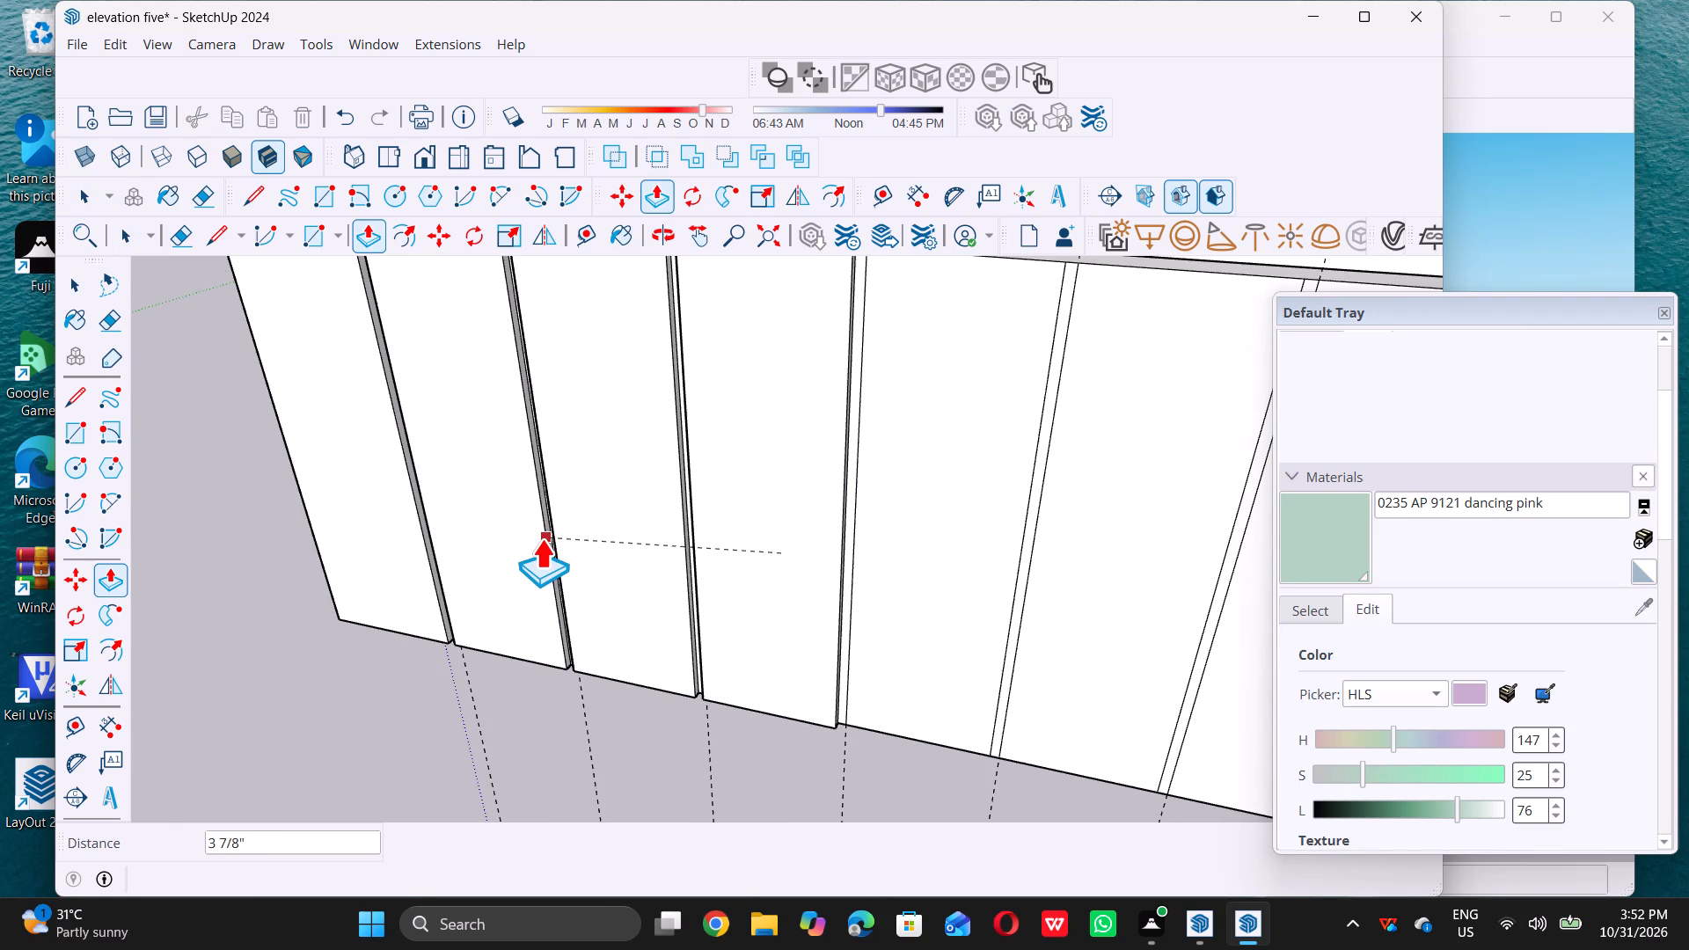
{"action": "key", "text": "space"}
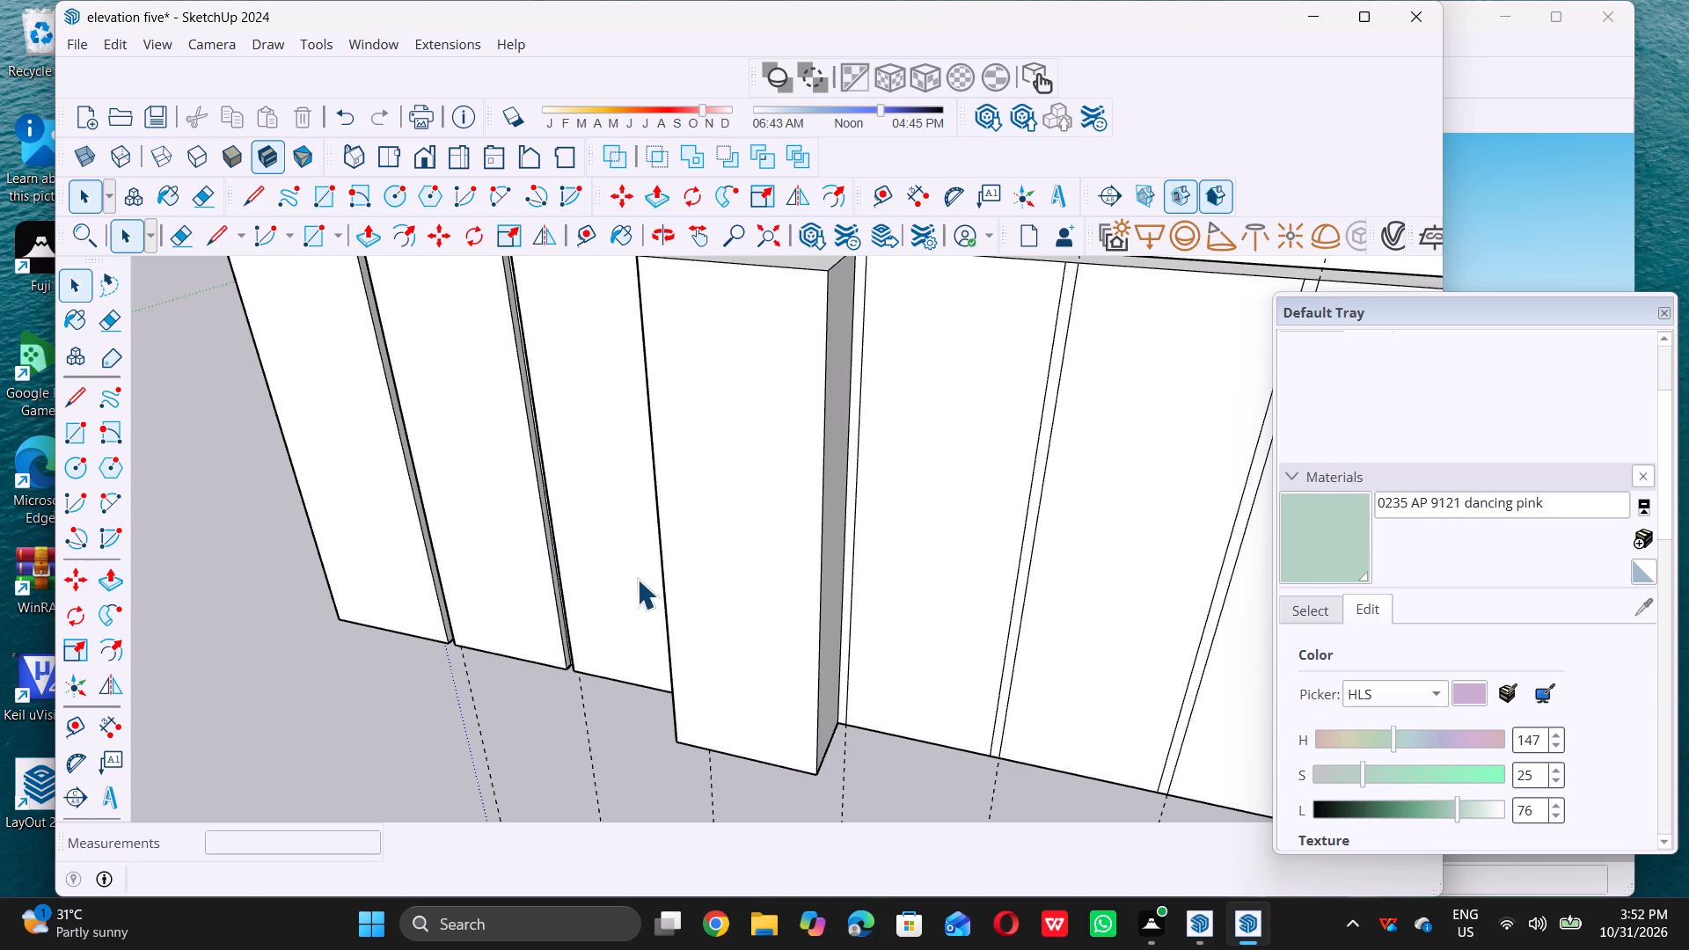
Undo the fourth panel's oversized pull on the planter block's front and pull it outward 1/2", flush with the third panel.
{"action": "key", "text": "ctrl+z"}
{"action": "left_click", "coordinate": [736, 593]}
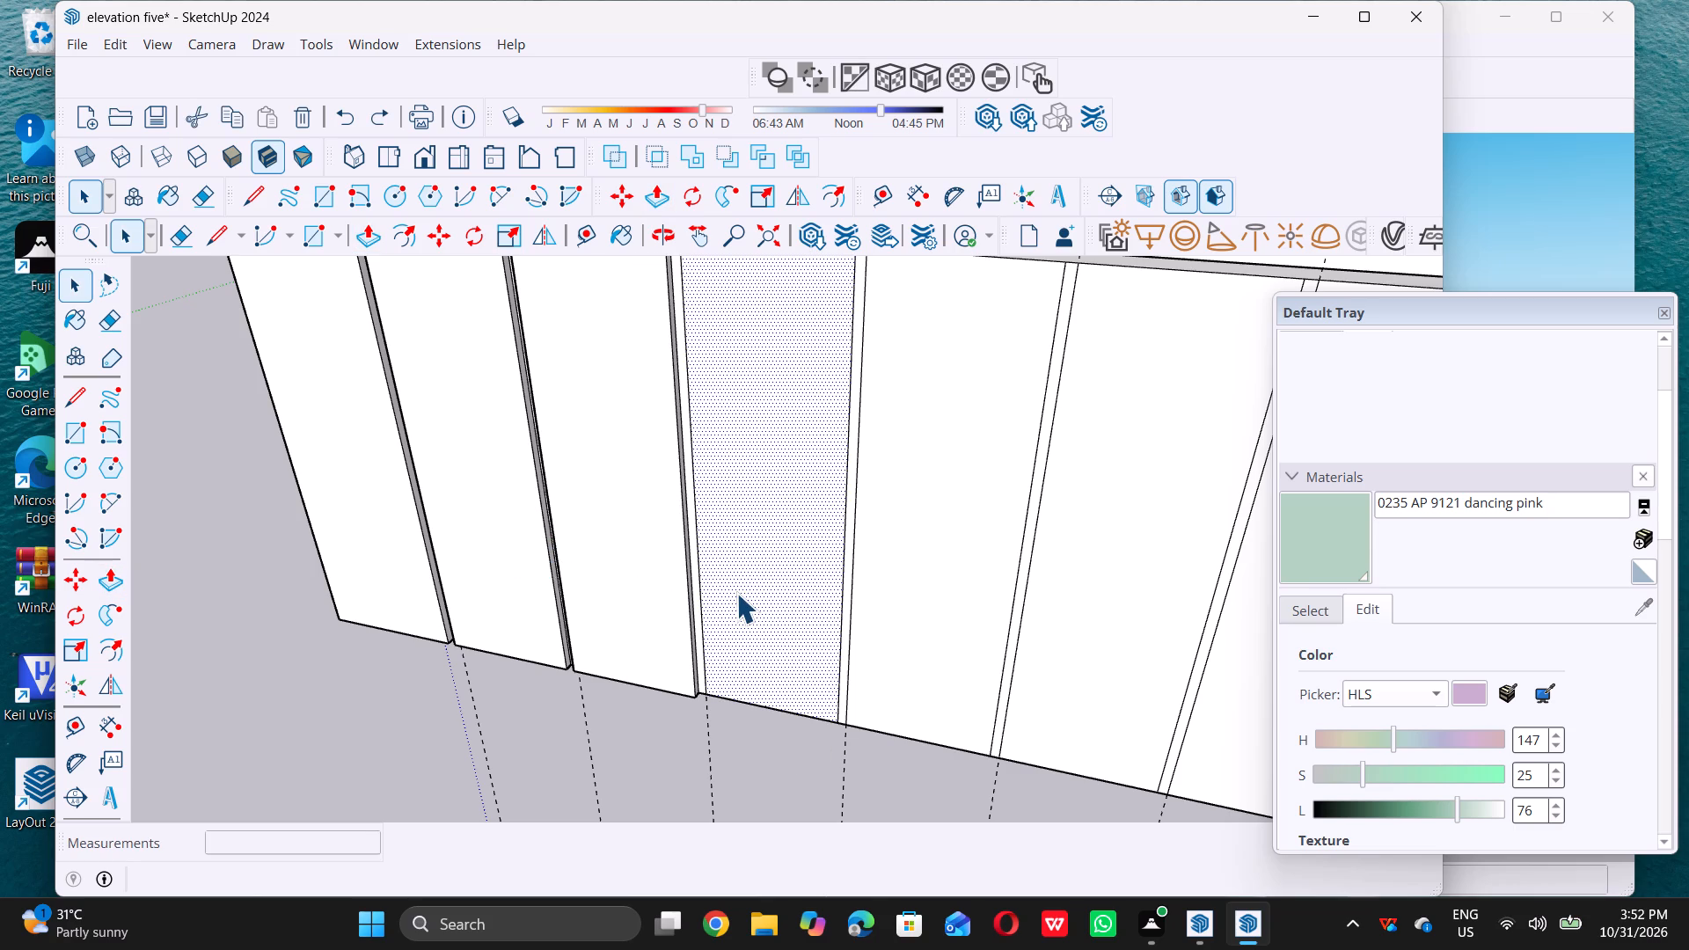
{"action": "key", "text": "p"}
{"action": "left_click", "coordinate": [730, 590]}
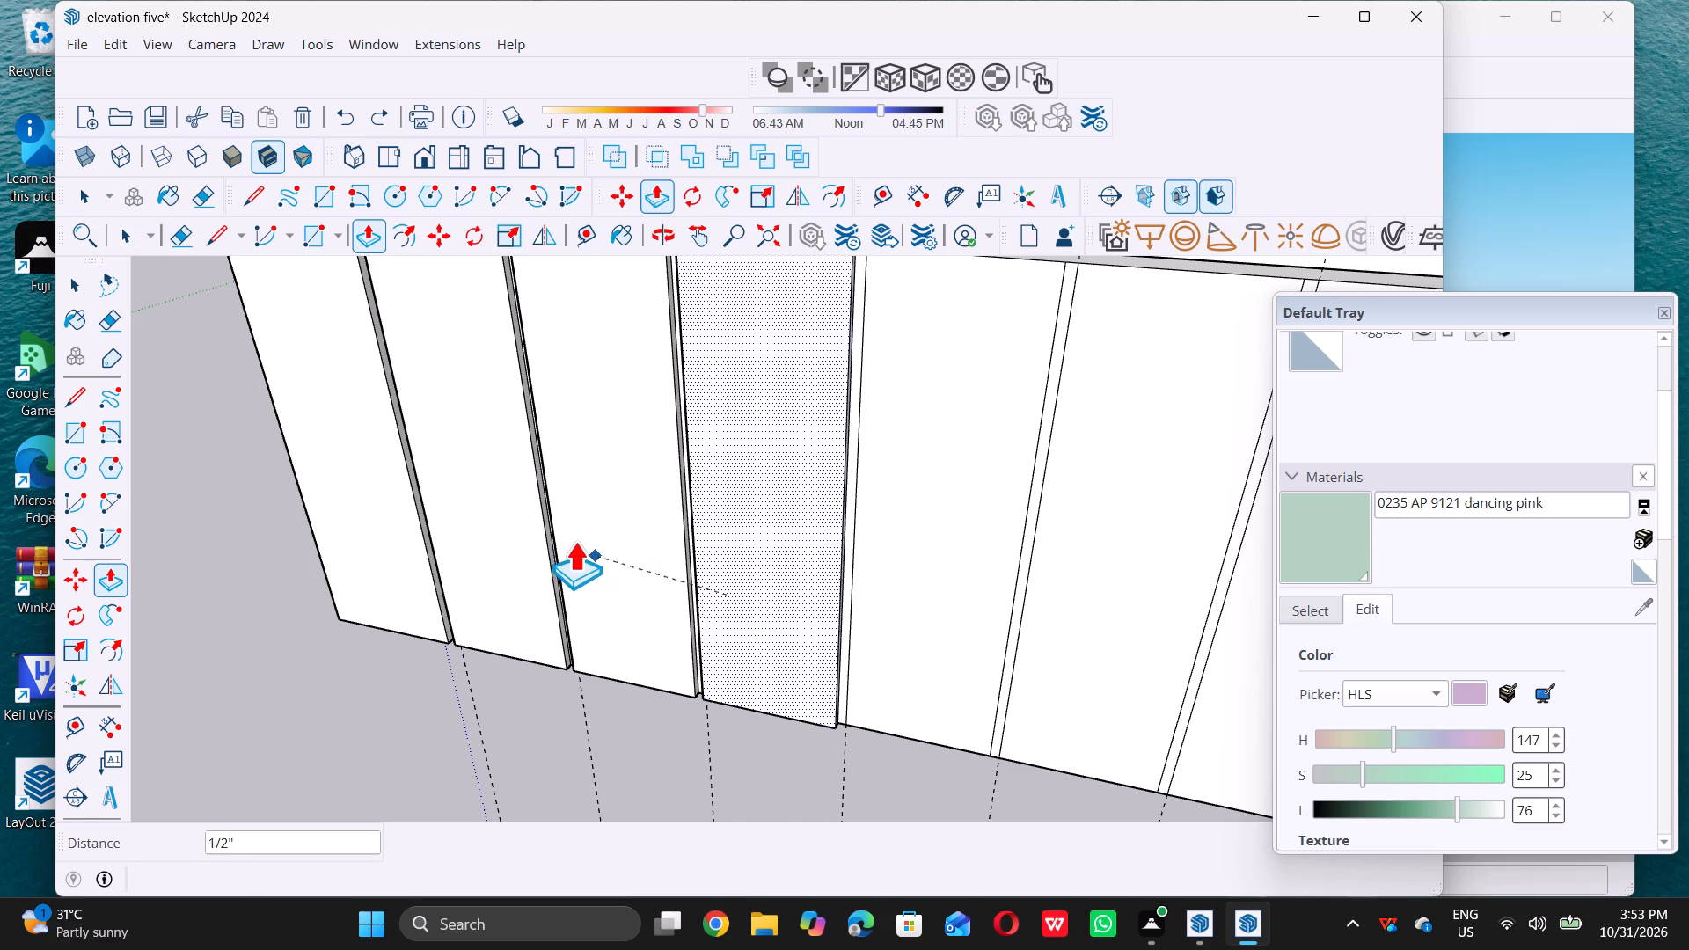
{"action": "double_click", "coordinate": [543, 531]}
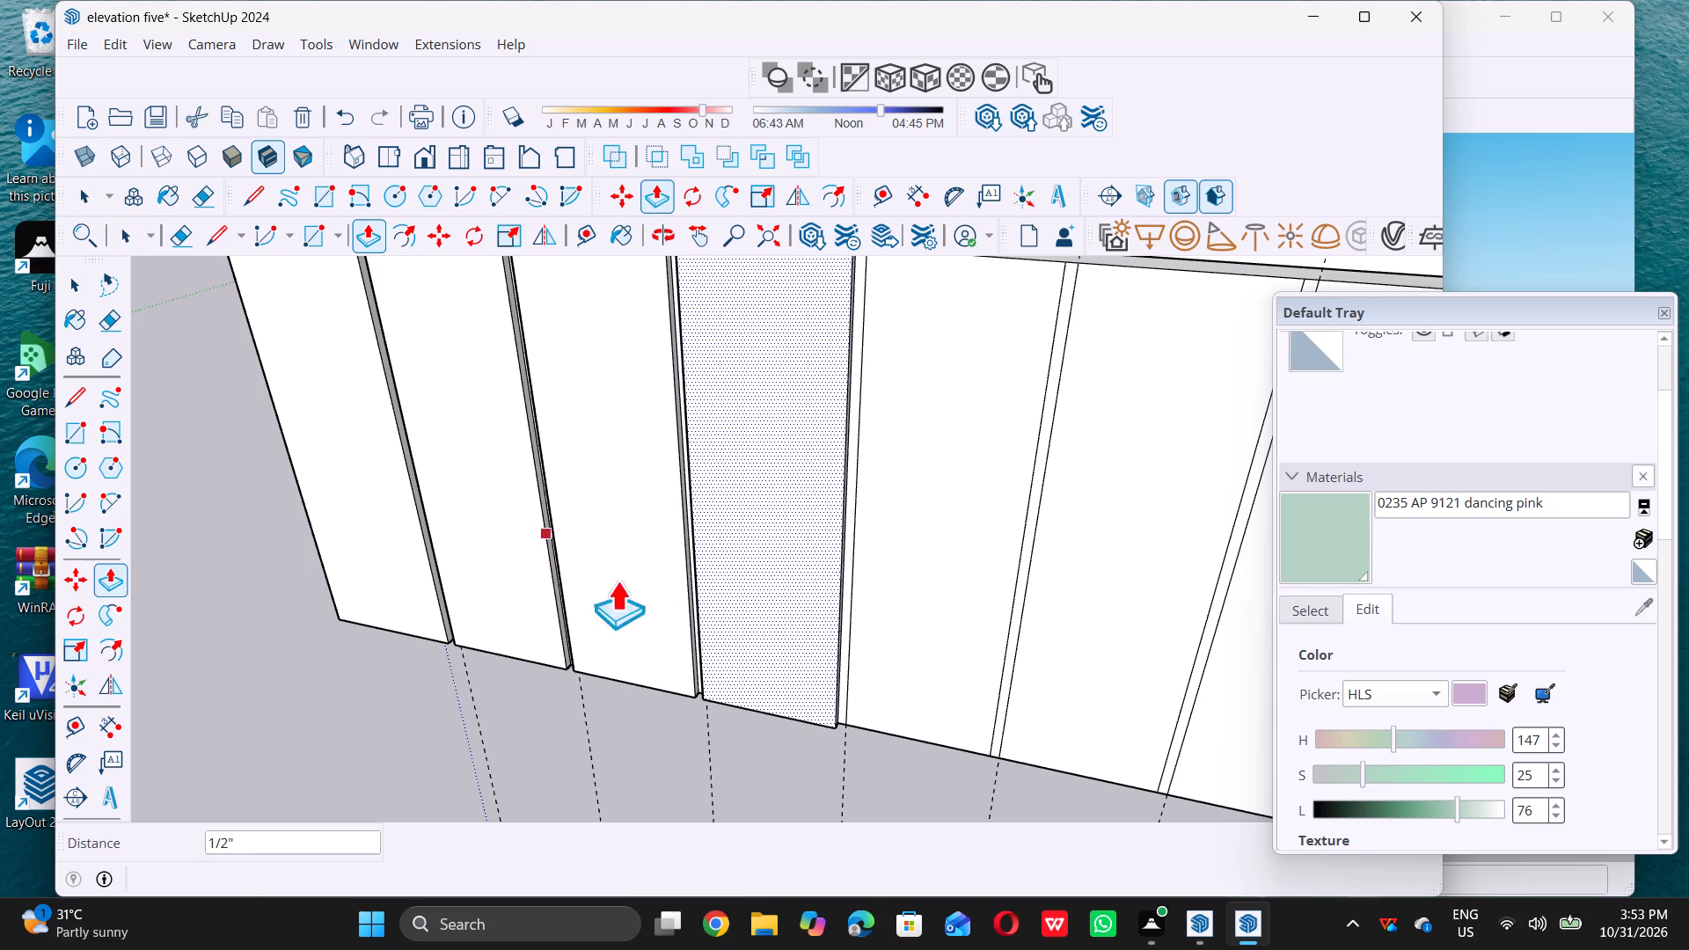
{"action": "key", "text": "space"}
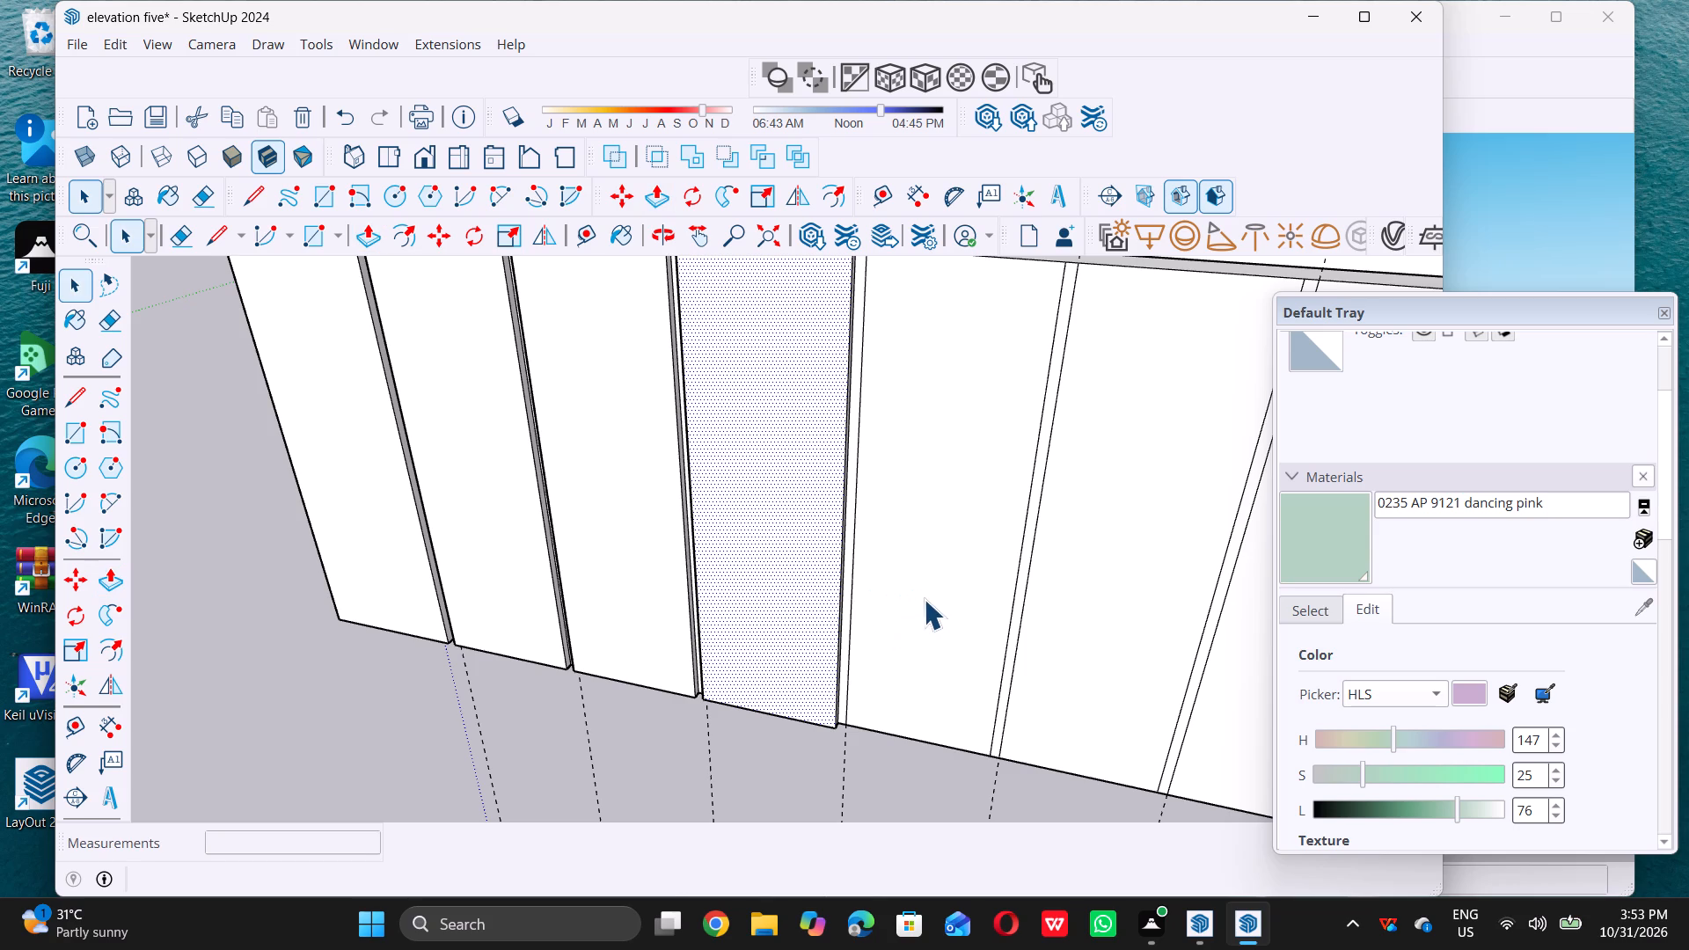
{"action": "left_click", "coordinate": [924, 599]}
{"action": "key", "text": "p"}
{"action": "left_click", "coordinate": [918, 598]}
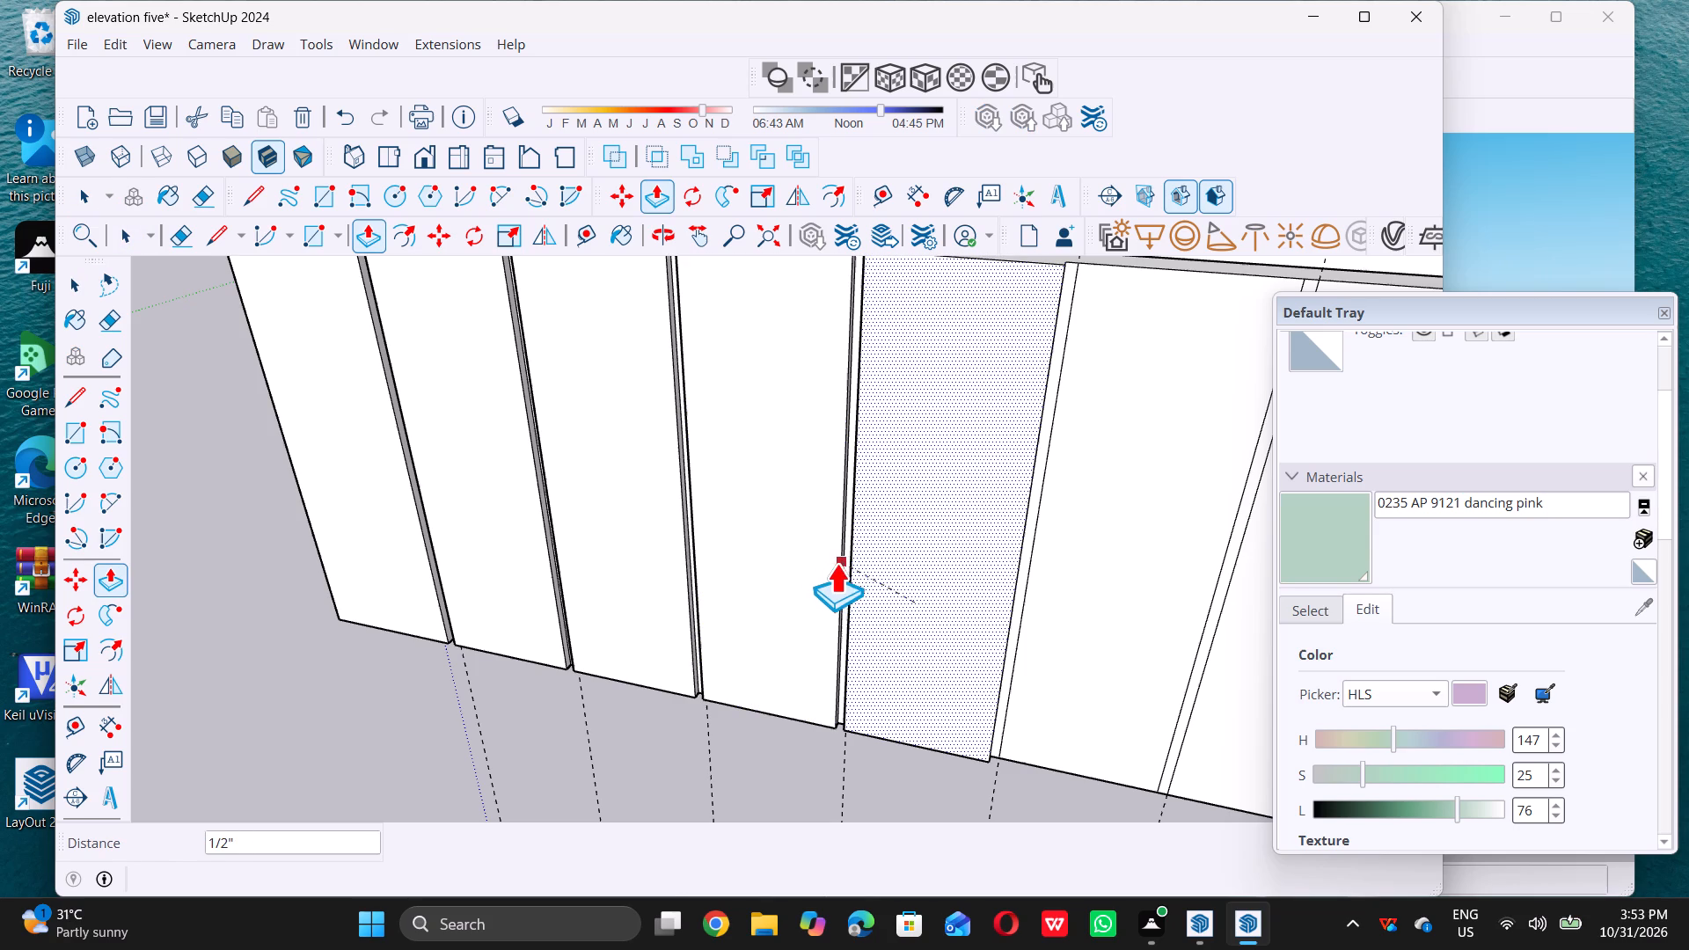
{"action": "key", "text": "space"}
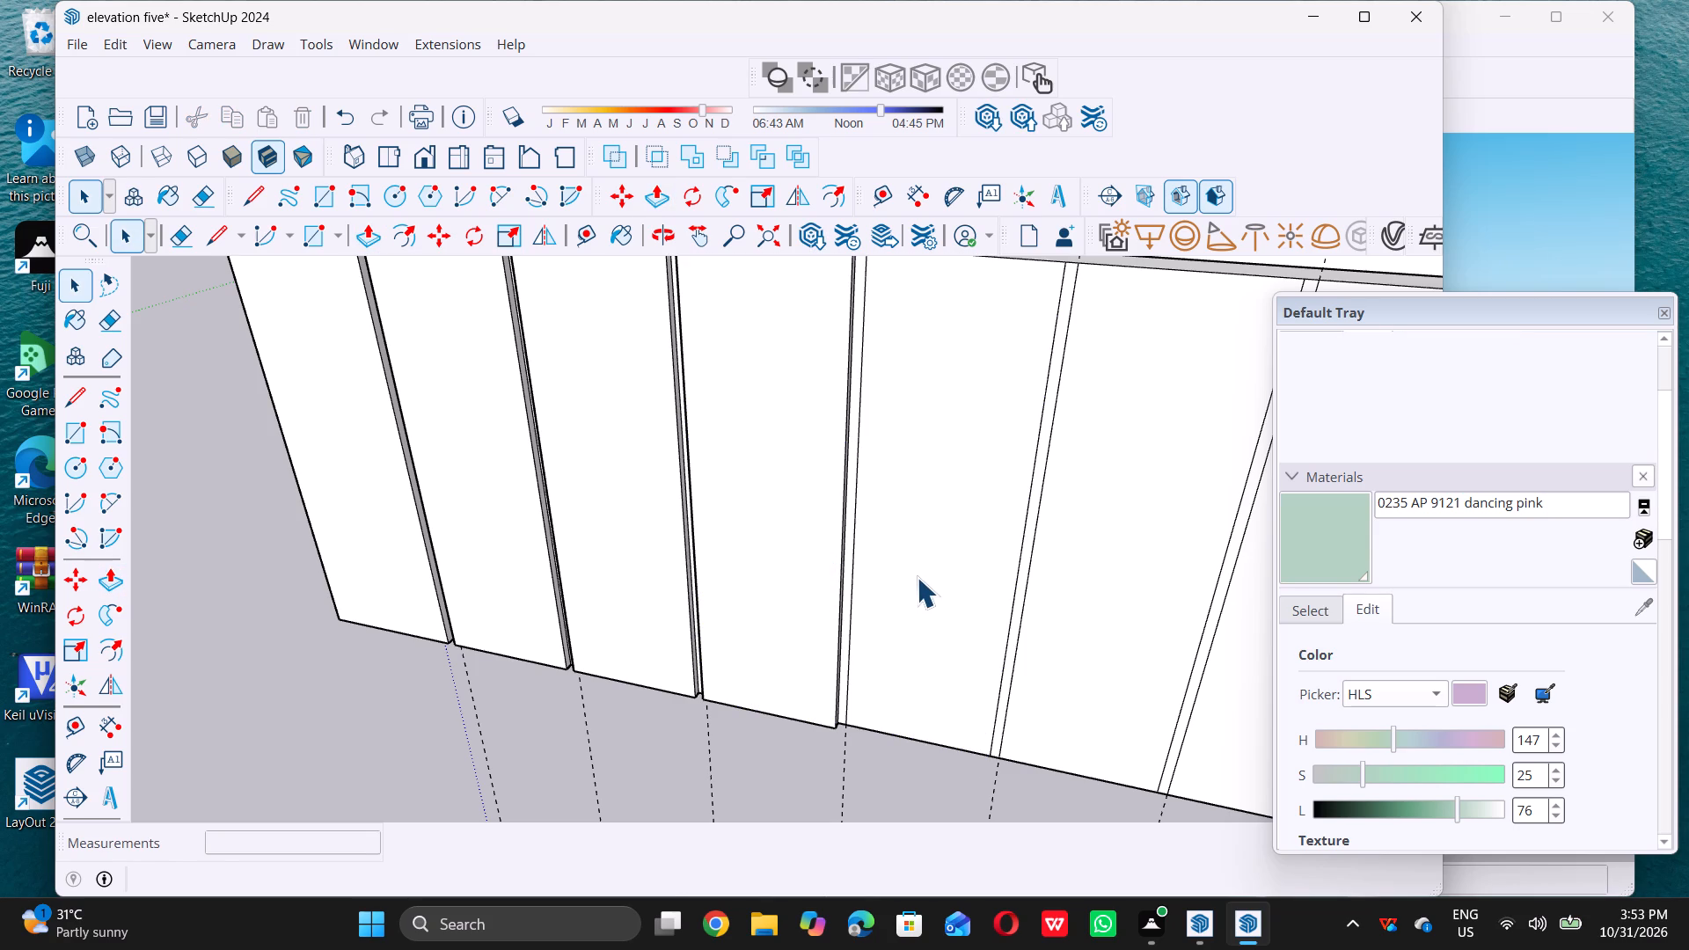
Pull the fifth and sixth panels of the planter block's front outward with Push/Pull, flush with the raised panels.
{"action": "left_click", "coordinate": [917, 577]}
{"action": "key", "text": "p"}
{"action": "double_click", "coordinate": [912, 576]}
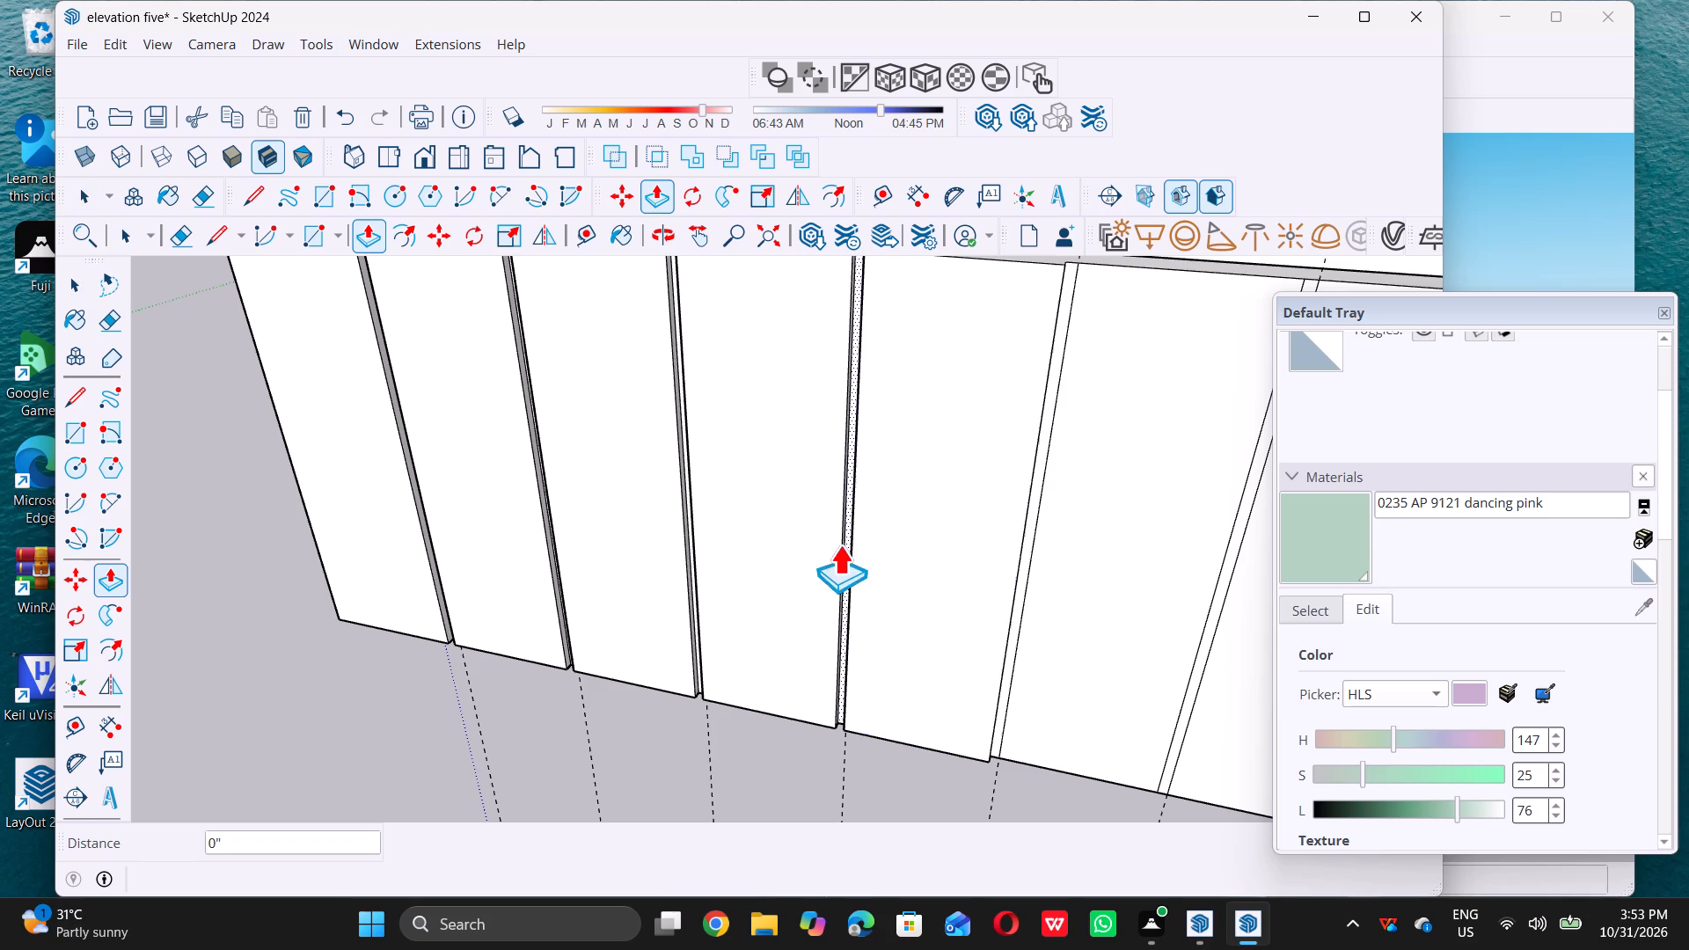
{"action": "key", "text": "space"}
{"action": "scroll", "coordinate": [718, 568], "scroll_direction": "down", "scroll_amount": 10}
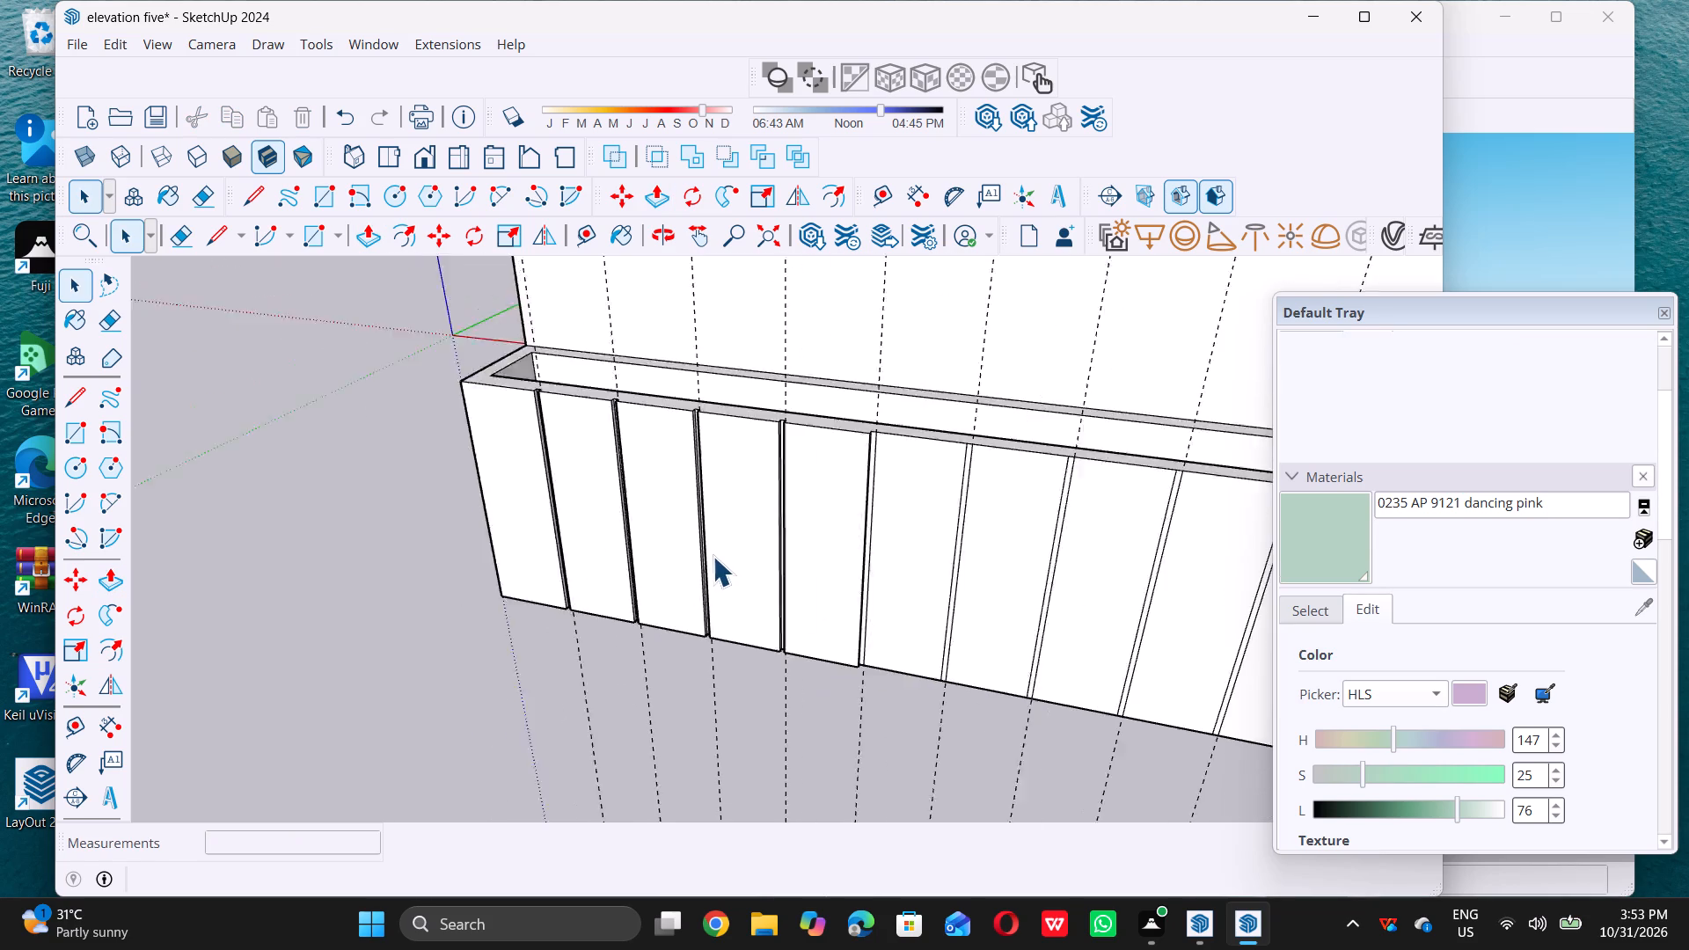
{"action": "scroll", "coordinate": [849, 574], "scroll_direction": "up", "scroll_amount": 7}
{"action": "left_click", "coordinate": [859, 571]}
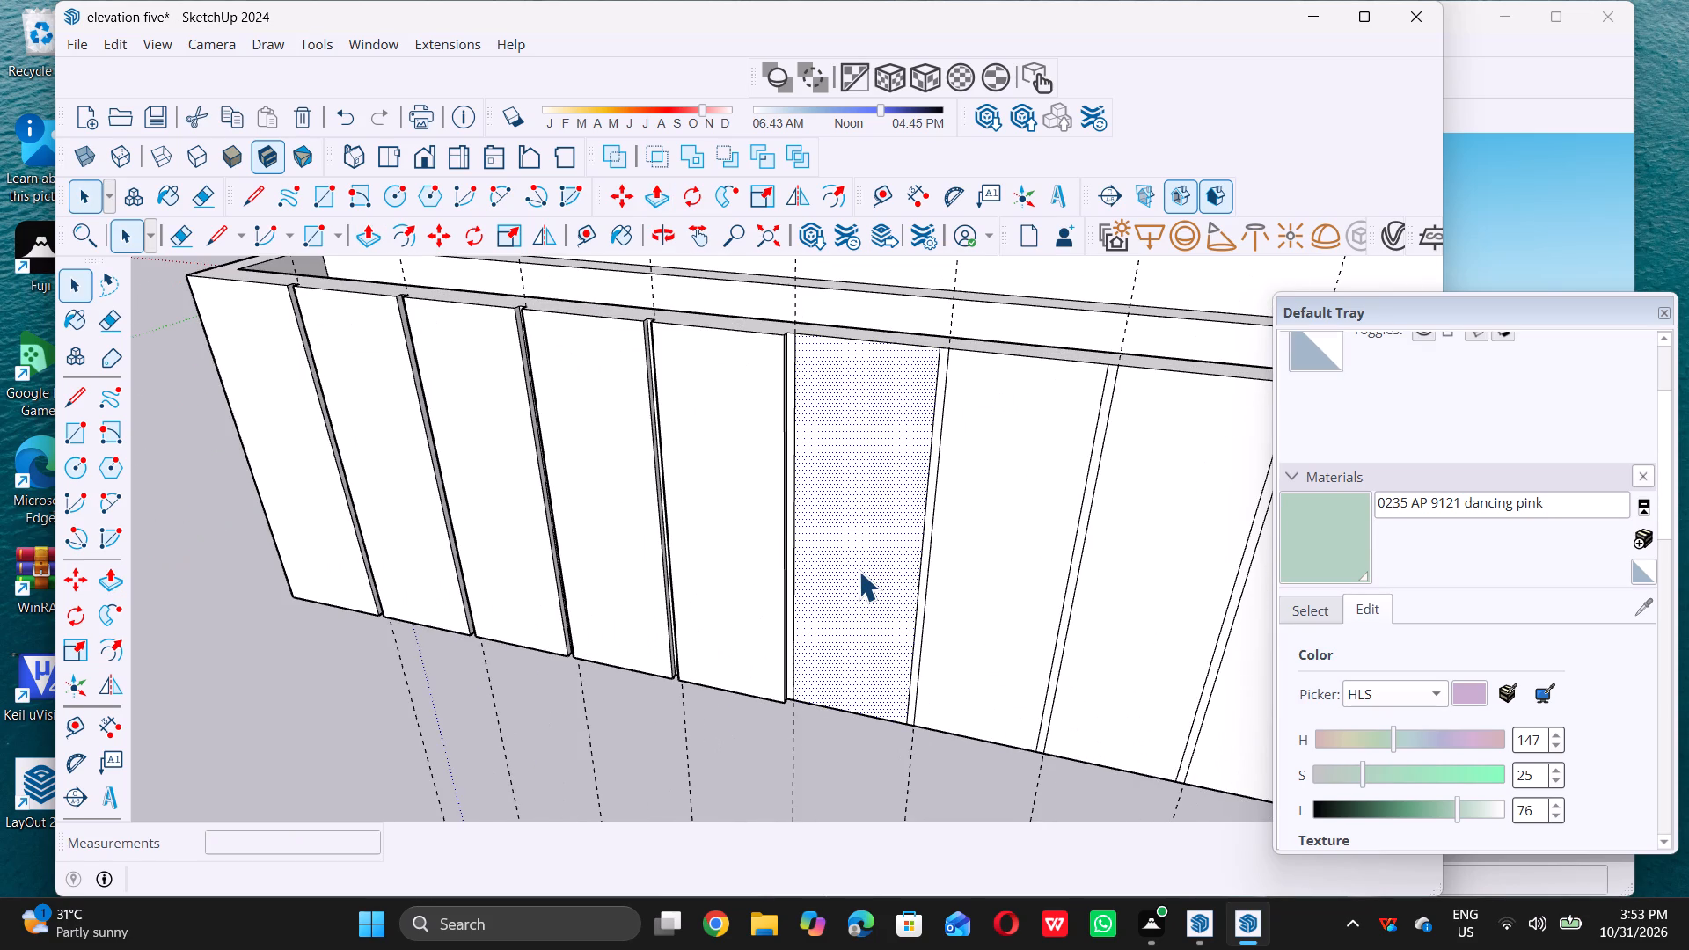
{"action": "key", "text": "p"}
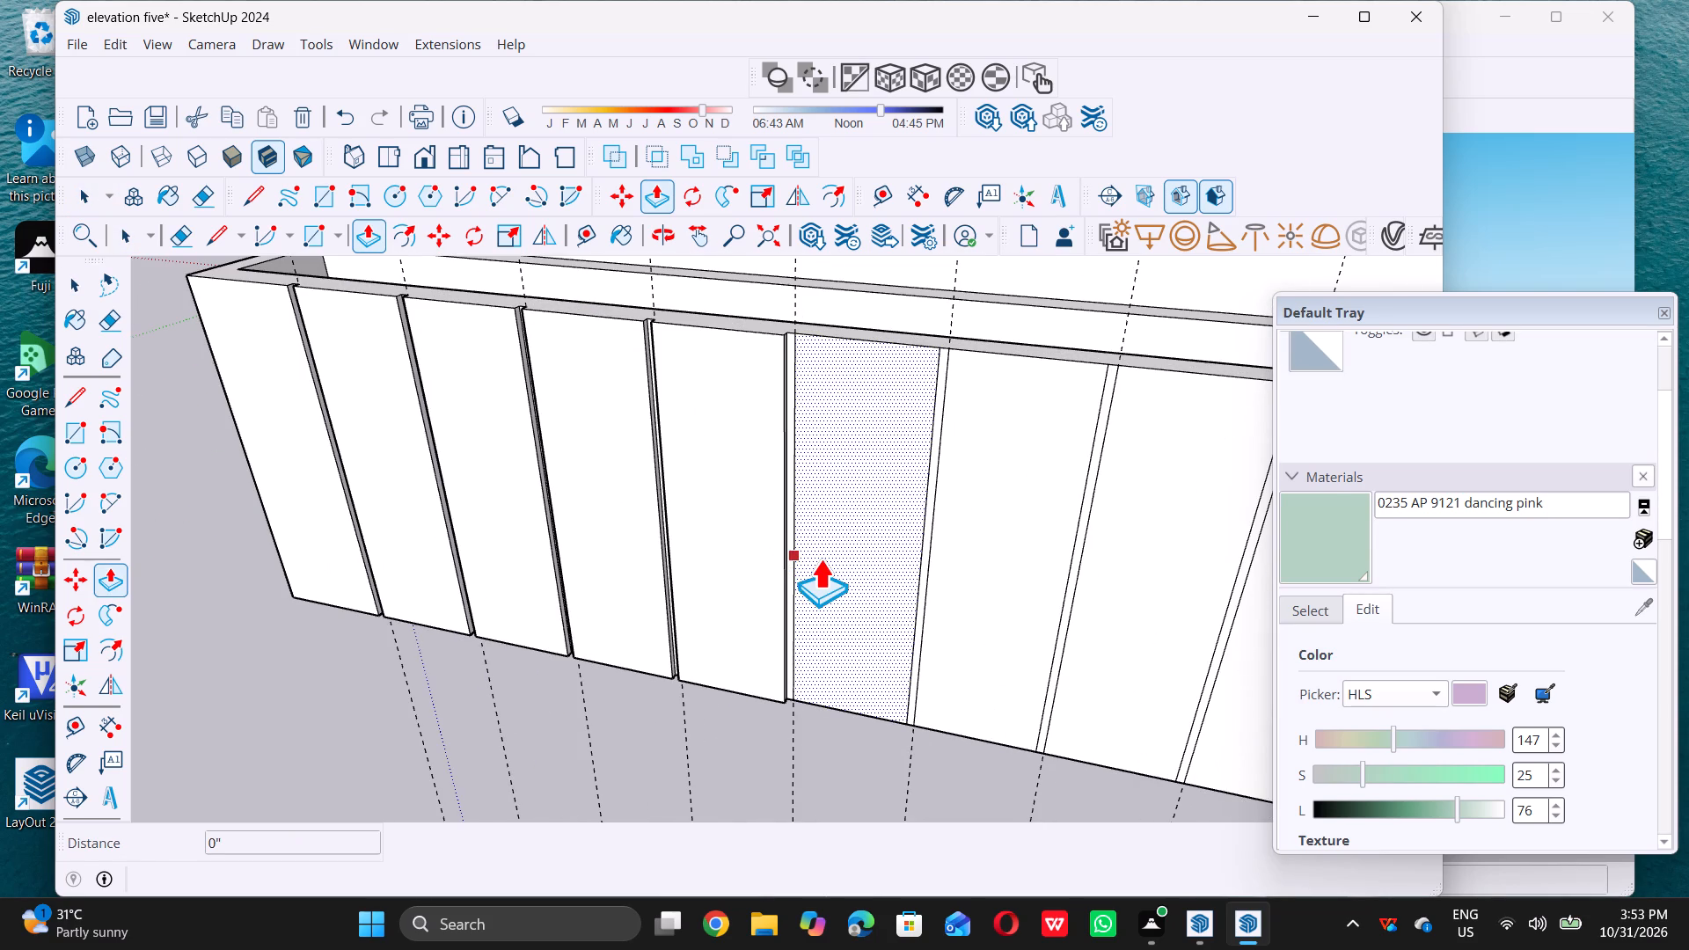
{"action": "double_click", "coordinate": [823, 559]}
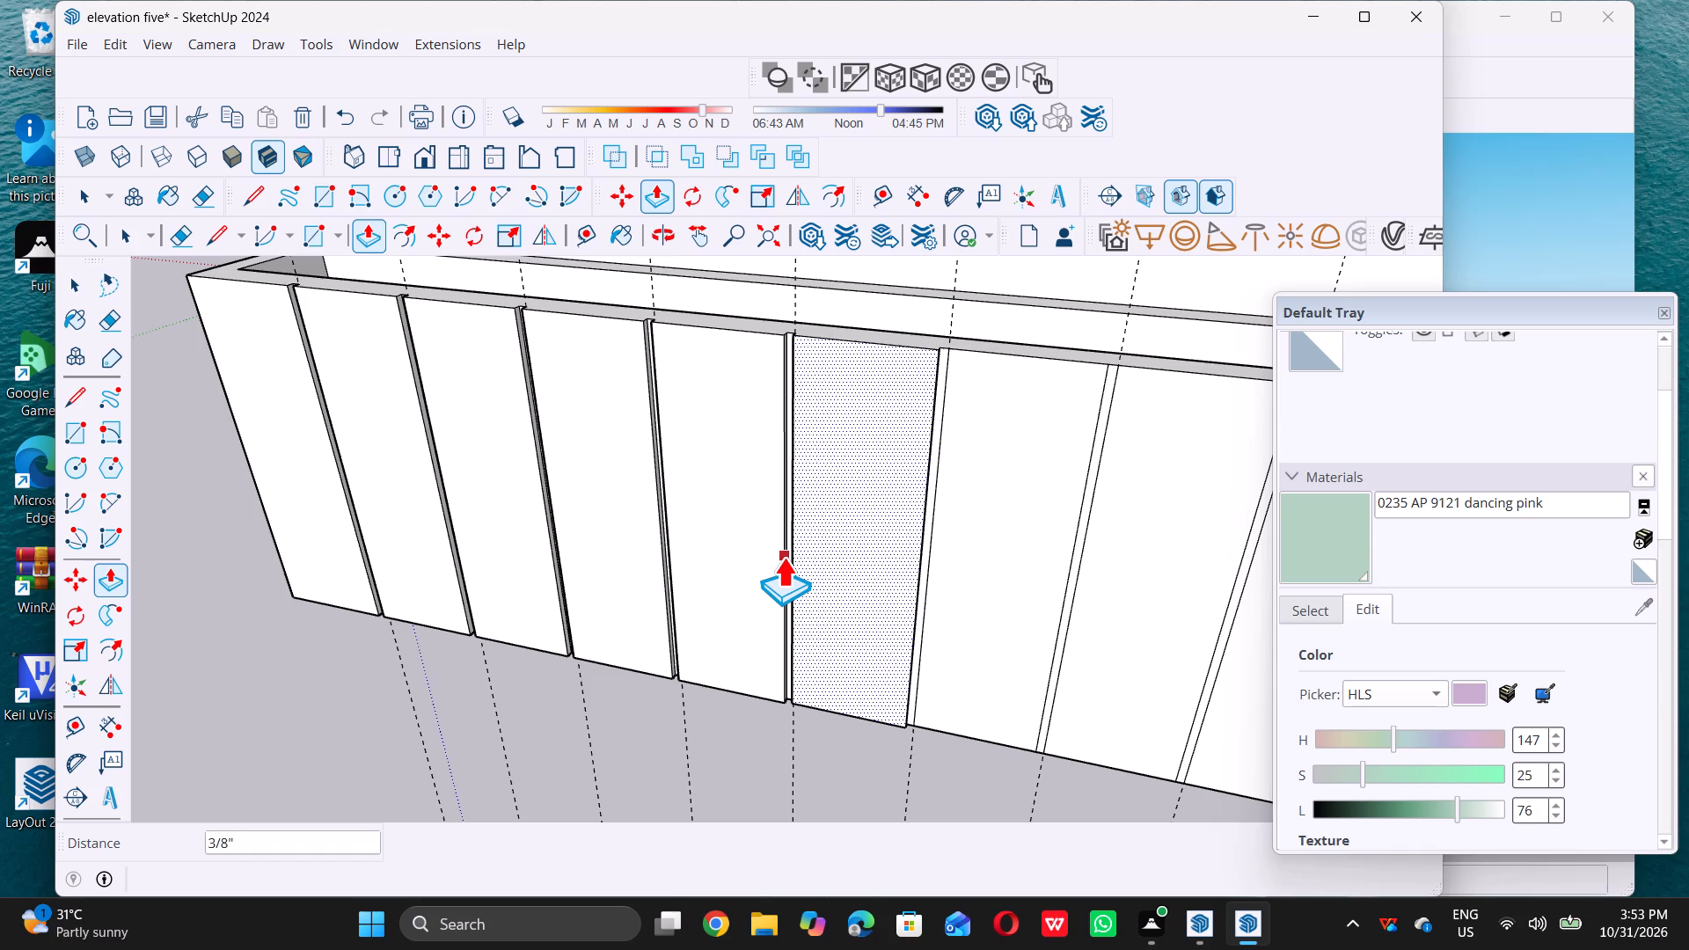
{"action": "key", "text": "space"}
Pull the seventh panel of the planter block's front outward with Push/Pull, flush with the raised panels.
{"action": "scroll", "coordinate": [779, 577], "scroll_direction": "down", "scroll_amount": 5}
{"action": "scroll", "coordinate": [919, 593], "scroll_direction": "up", "scroll_amount": 4}
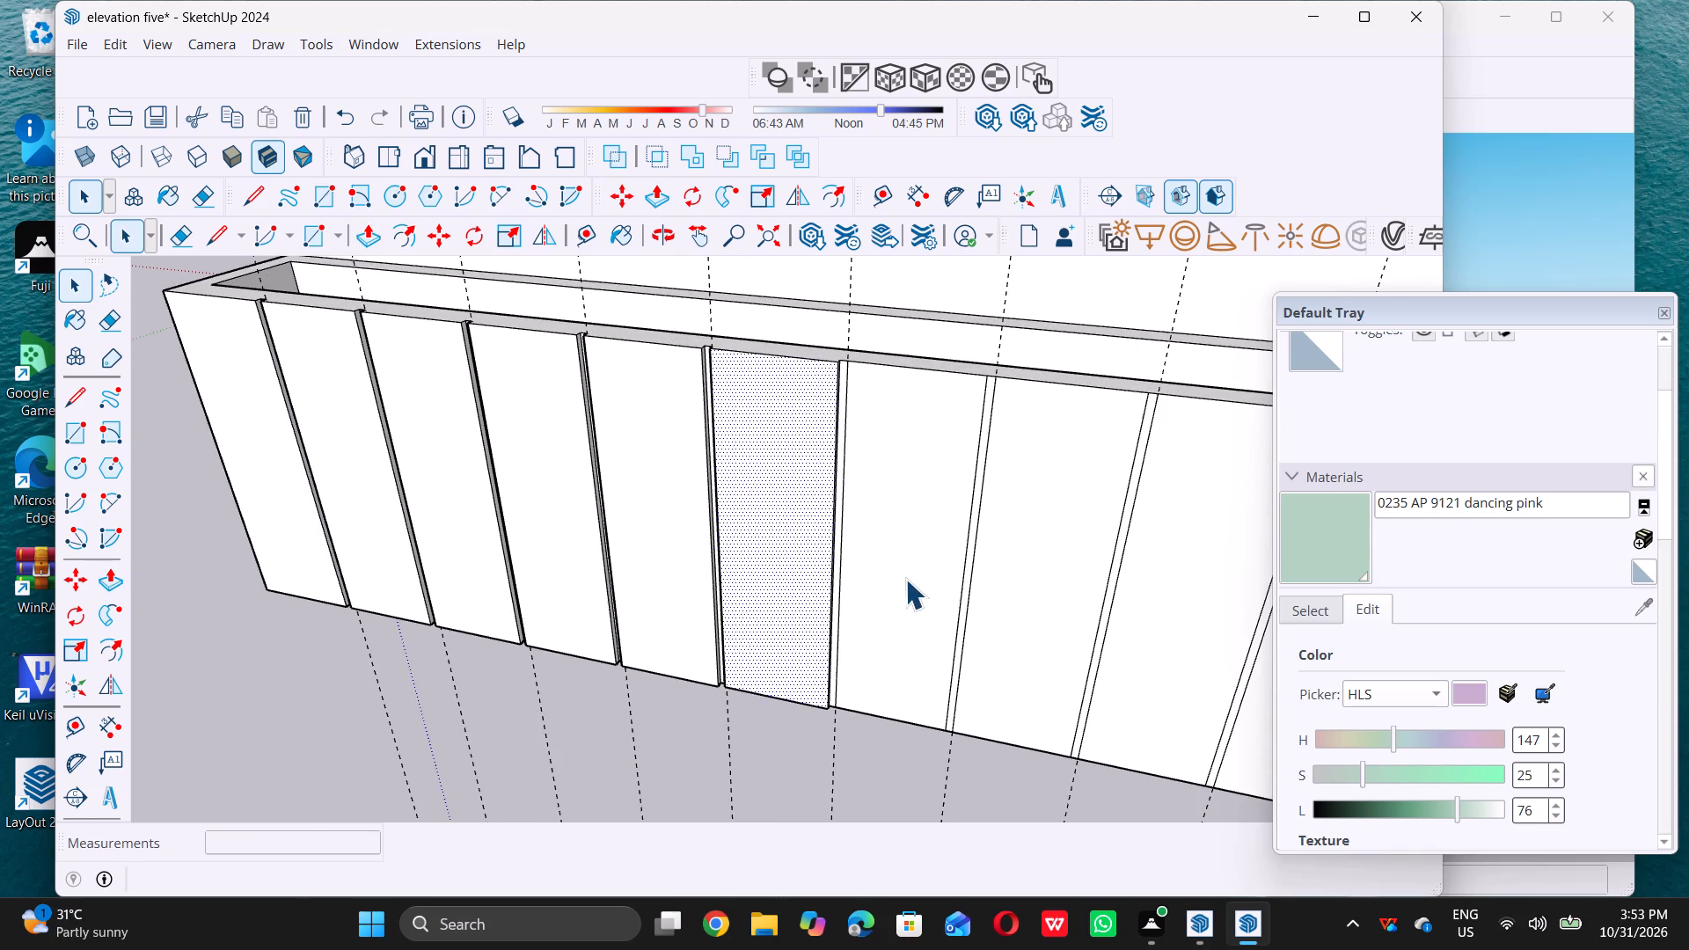
{"action": "left_click", "coordinate": [905, 579]}
{"action": "key", "text": "p"}
{"action": "double_click", "coordinate": [887, 573]}
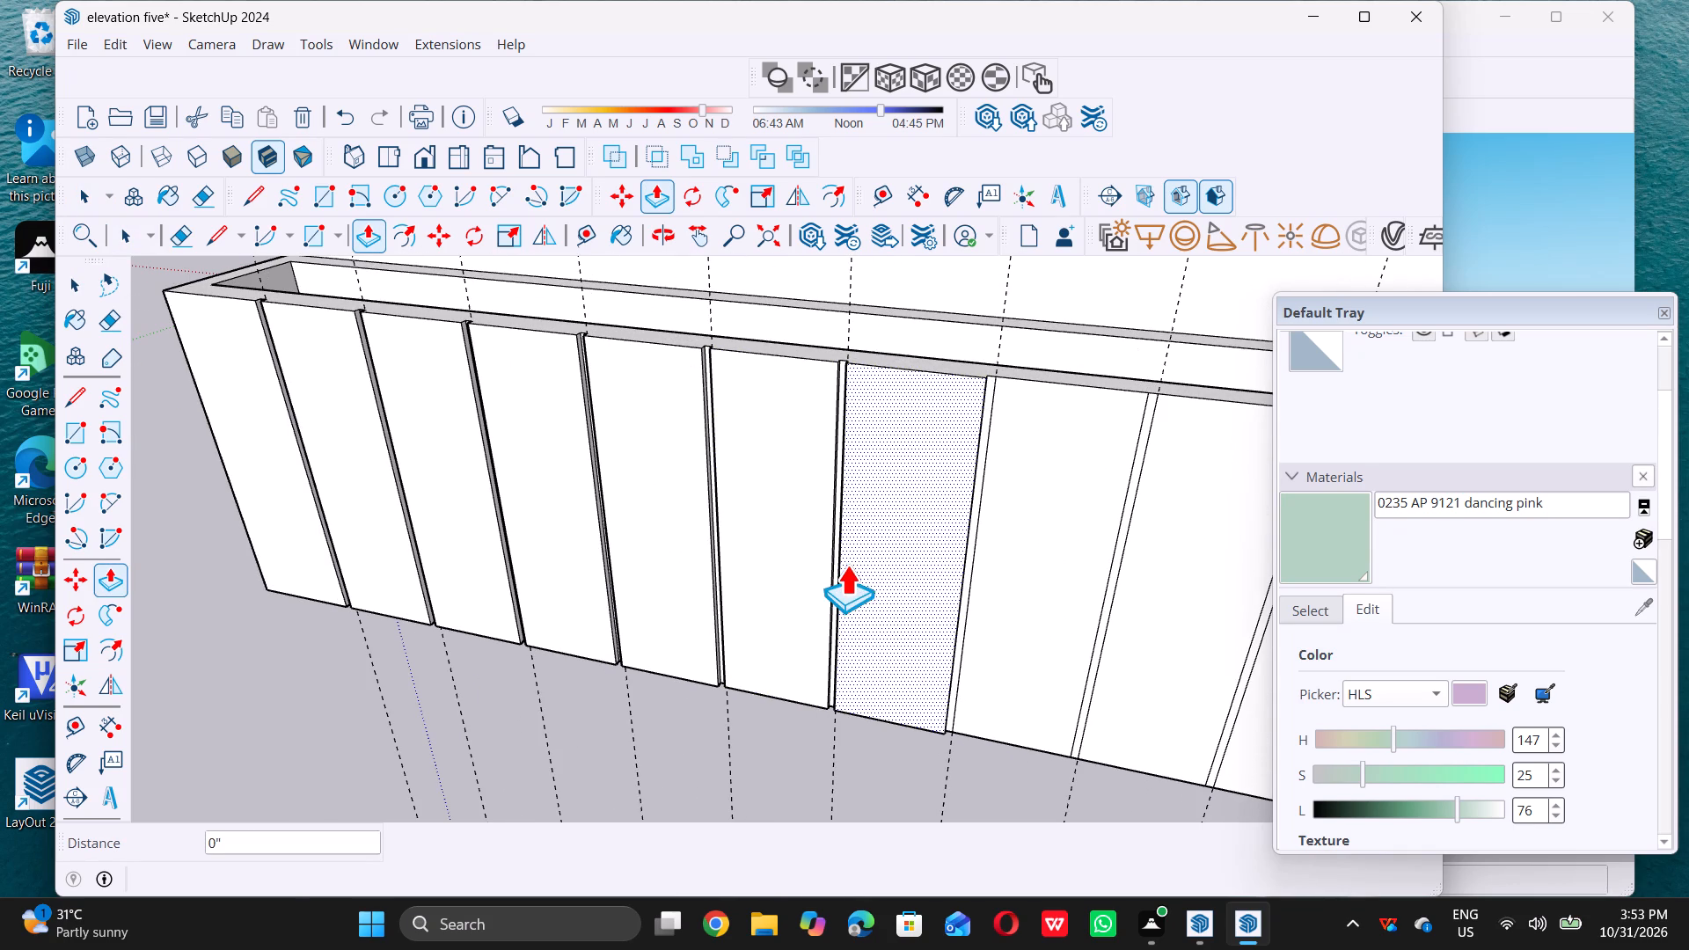
{"action": "key", "text": "space"}
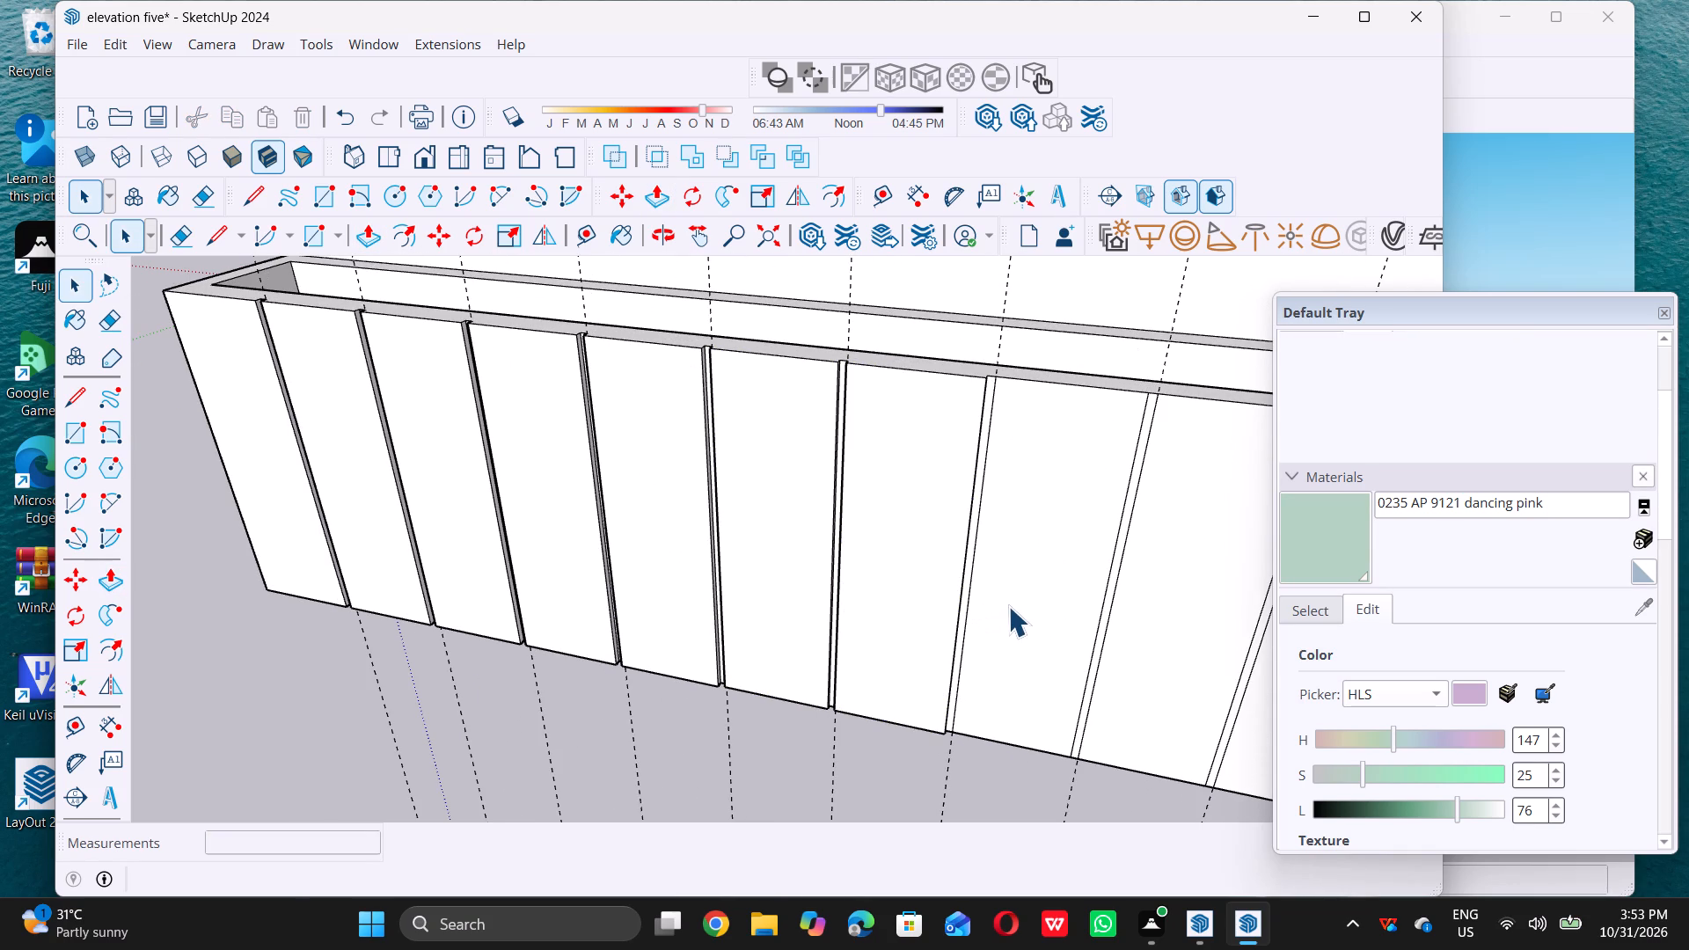
Pull the eighth panel of the planter block's front outward about 3/8", flush with the raised panels.
{"action": "middle_click_drag", "start_coordinate": [1005, 581], "coordinate": [874, 561]}
{"action": "scroll", "coordinate": [873, 559], "scroll_direction": "up", "scroll_amount": 1}
{"action": "scroll", "coordinate": [881, 552], "scroll_direction": "down", "scroll_amount": 9}
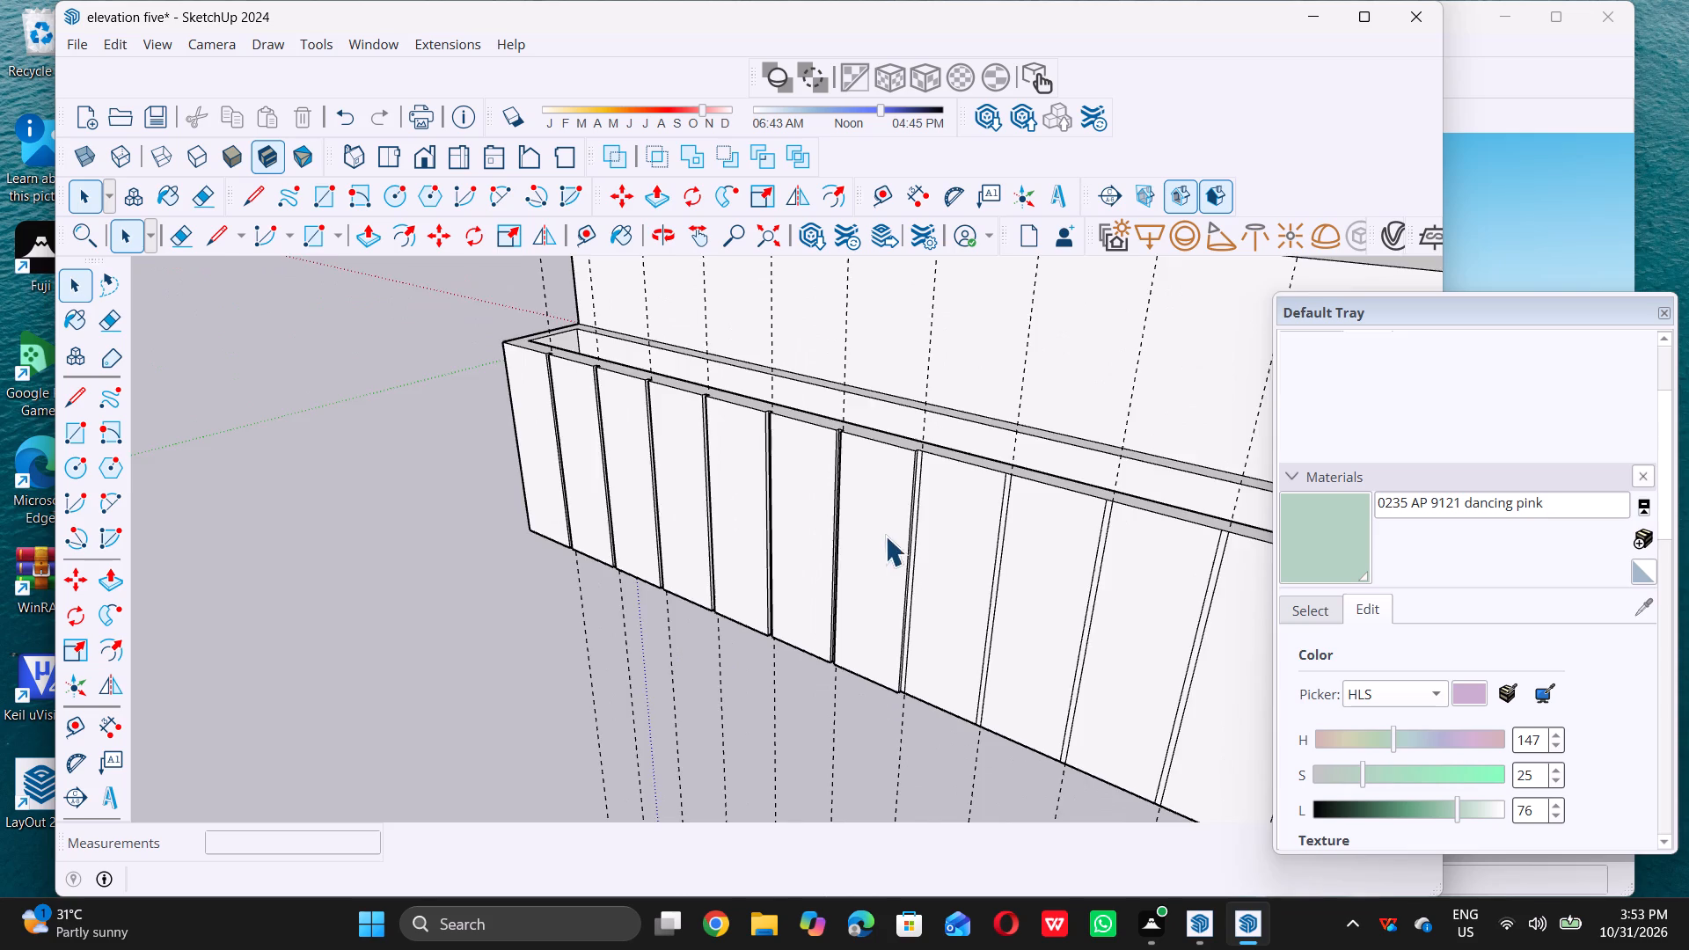
{"action": "scroll", "coordinate": [885, 536], "scroll_direction": "down", "scroll_amount": 2}
{"action": "scroll", "coordinate": [905, 600], "scroll_direction": "up", "scroll_amount": 4}
{"action": "left_click", "coordinate": [934, 602]}
{"action": "key", "text": "p"}
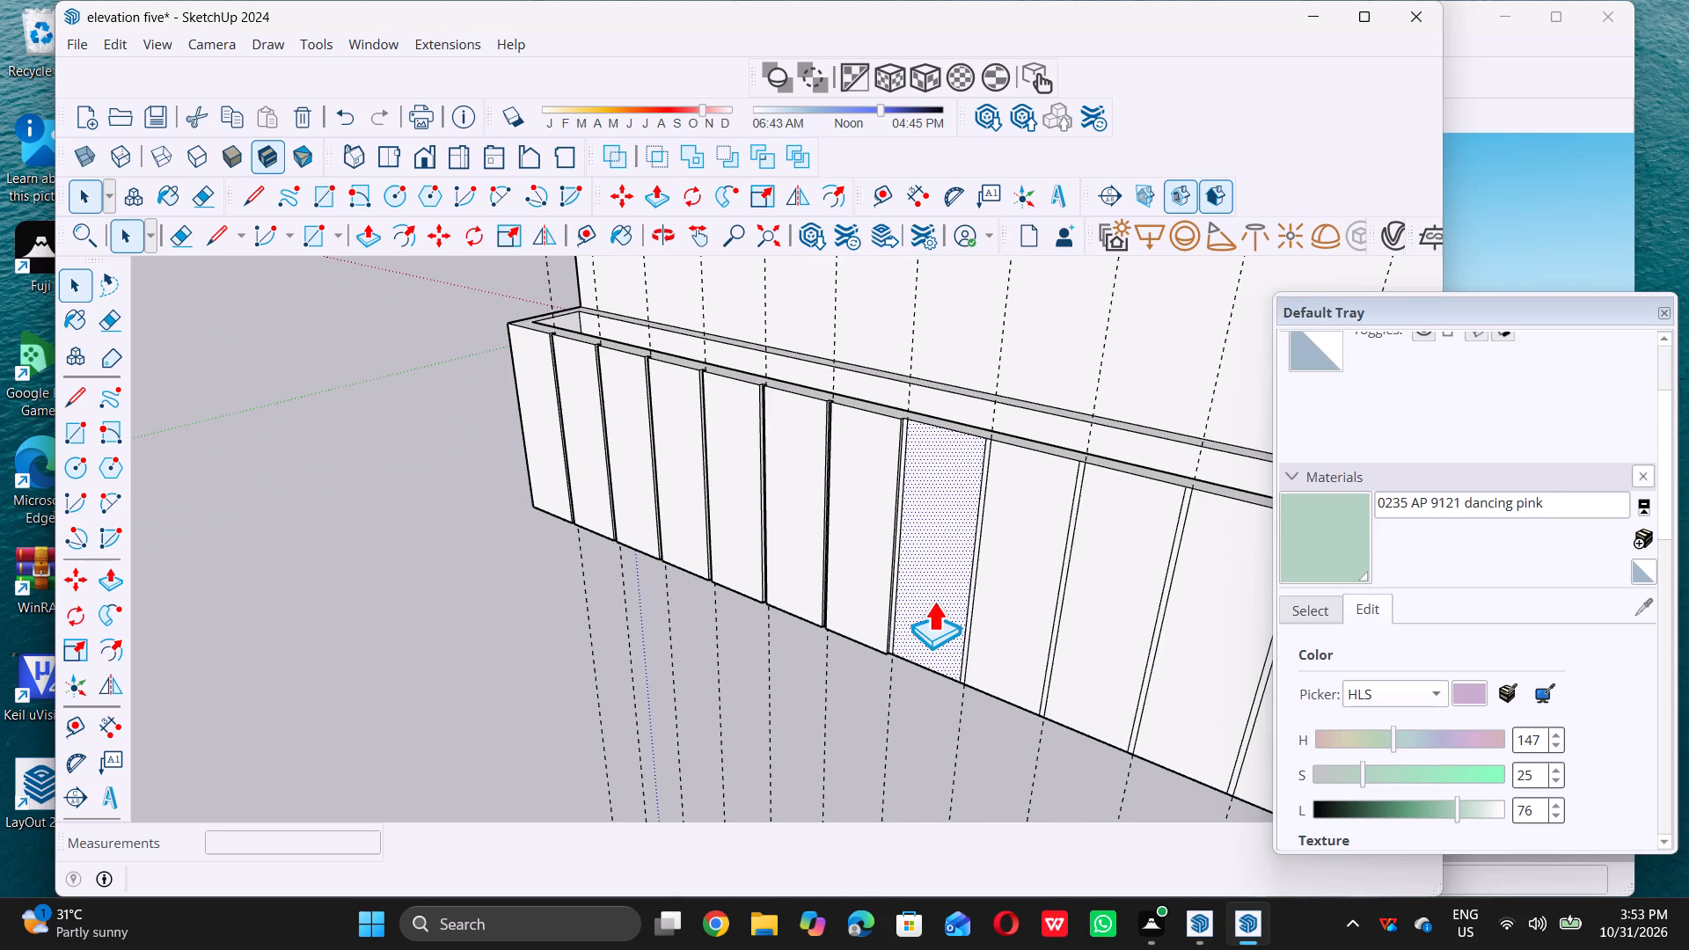
{"action": "scroll", "coordinate": [923, 583], "scroll_direction": "up", "scroll_amount": 4}
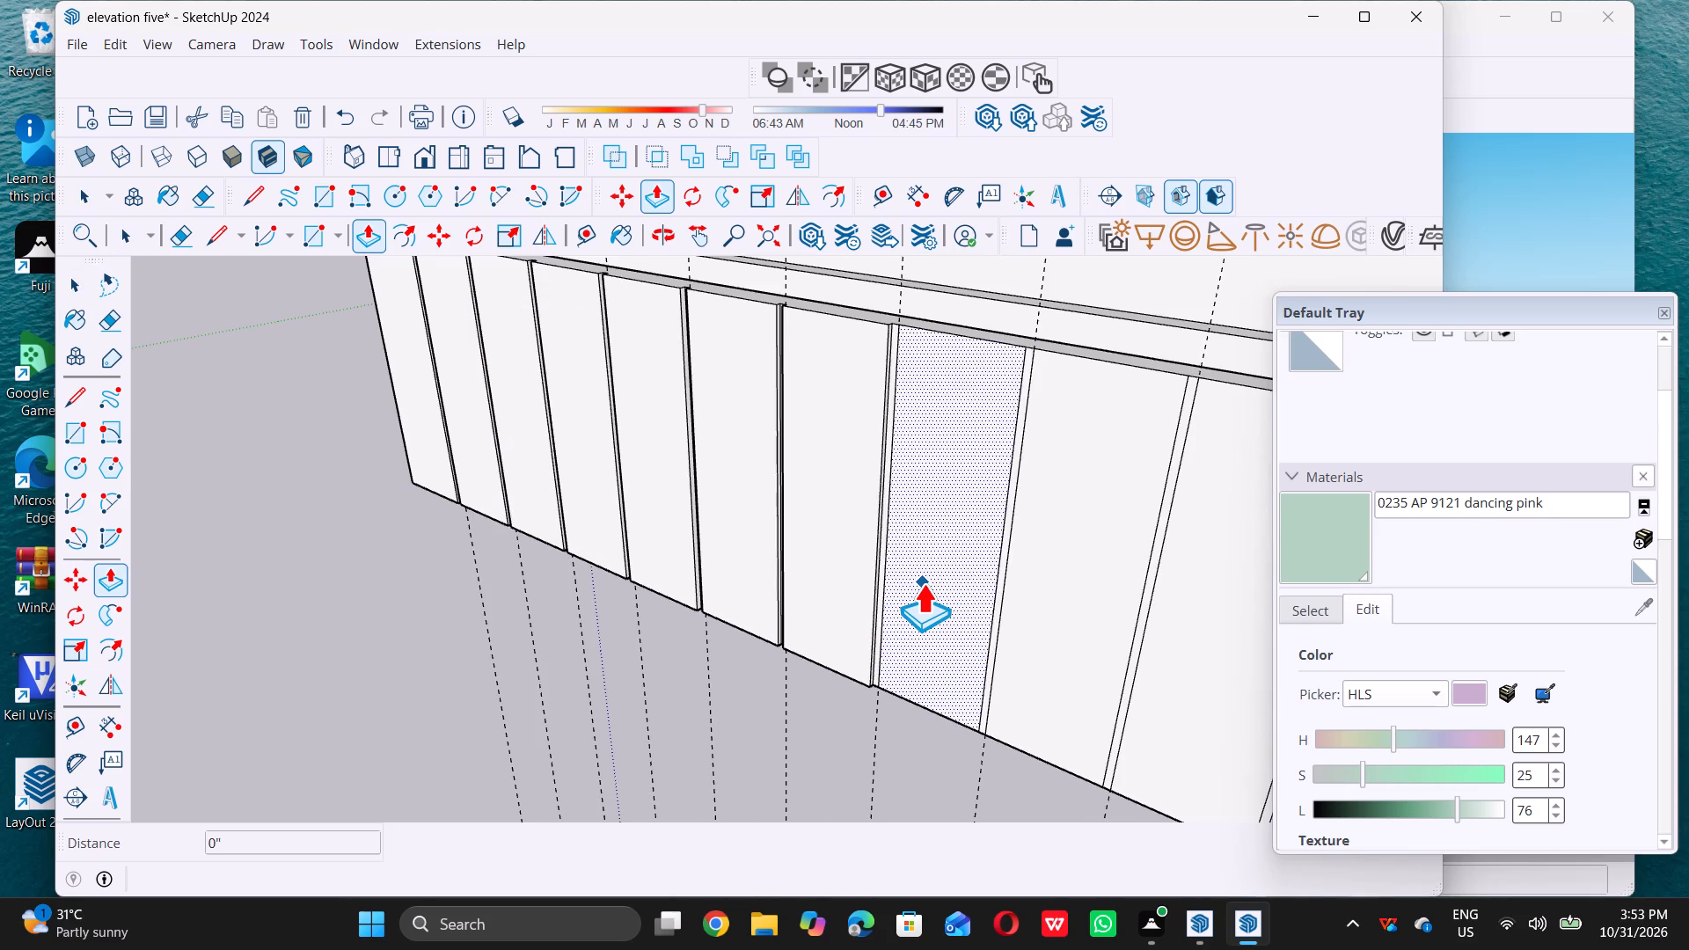
{"action": "left_click", "coordinate": [923, 583]}
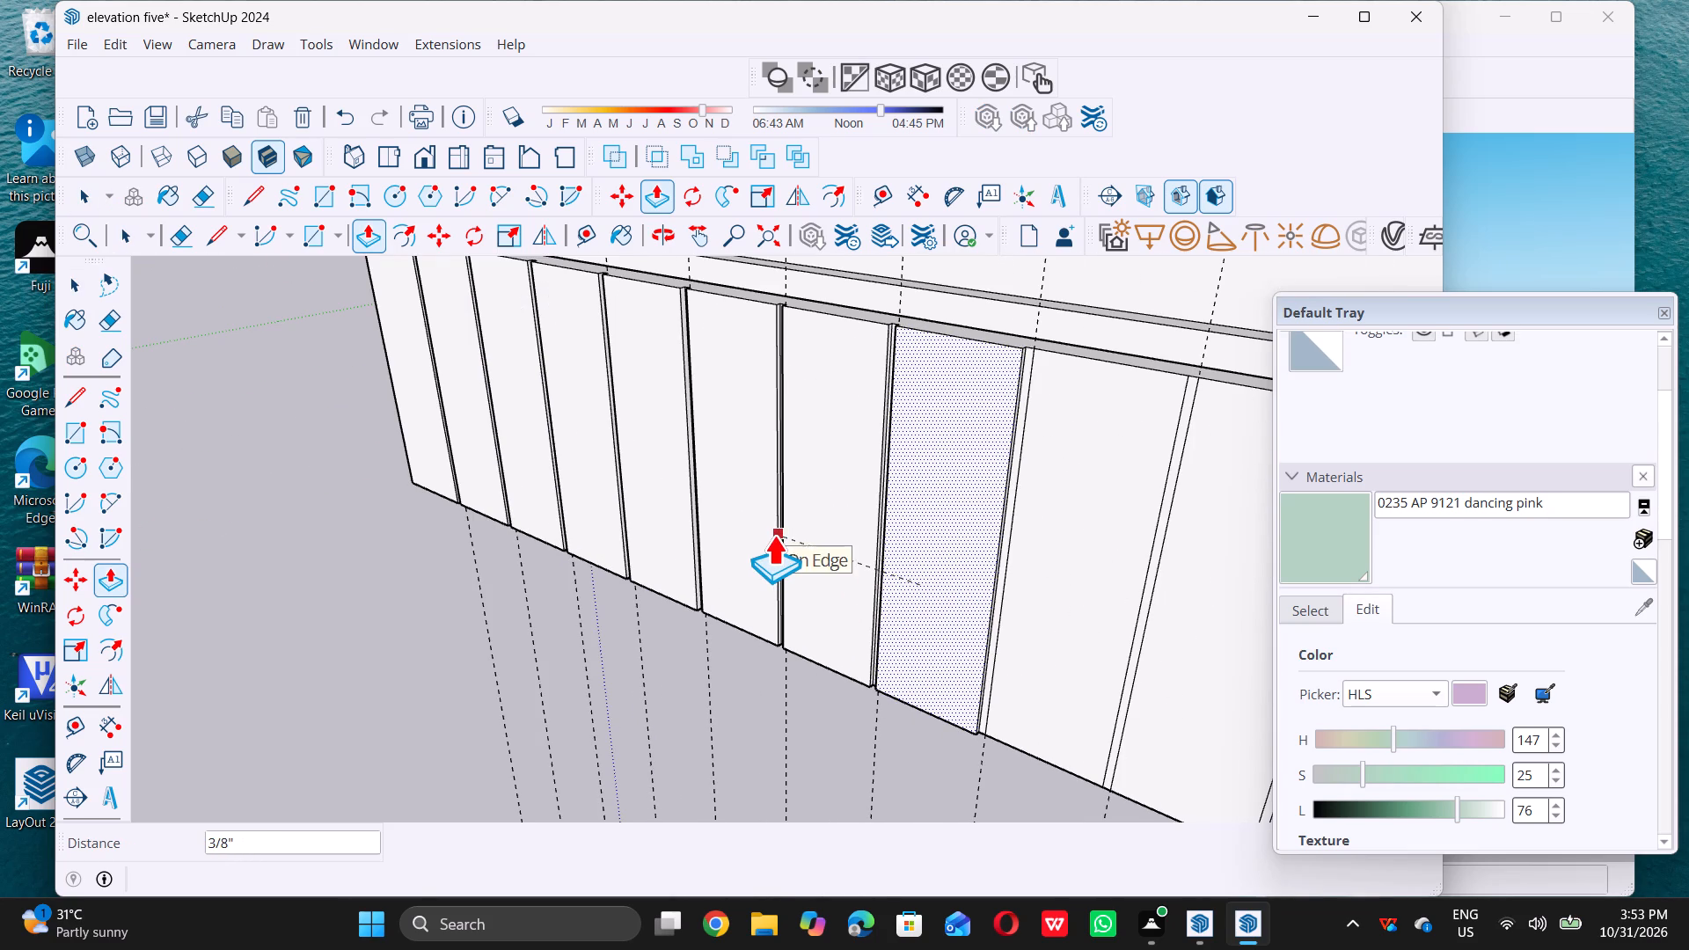
{"action": "left_click", "coordinate": [773, 535]}
{"action": "key", "text": "space"}
Pull the ninth panel of the planter block's front outward about 3/8", flush with the raised panels.
{"action": "scroll", "coordinate": [771, 538], "scroll_direction": "down", "scroll_amount": 9}
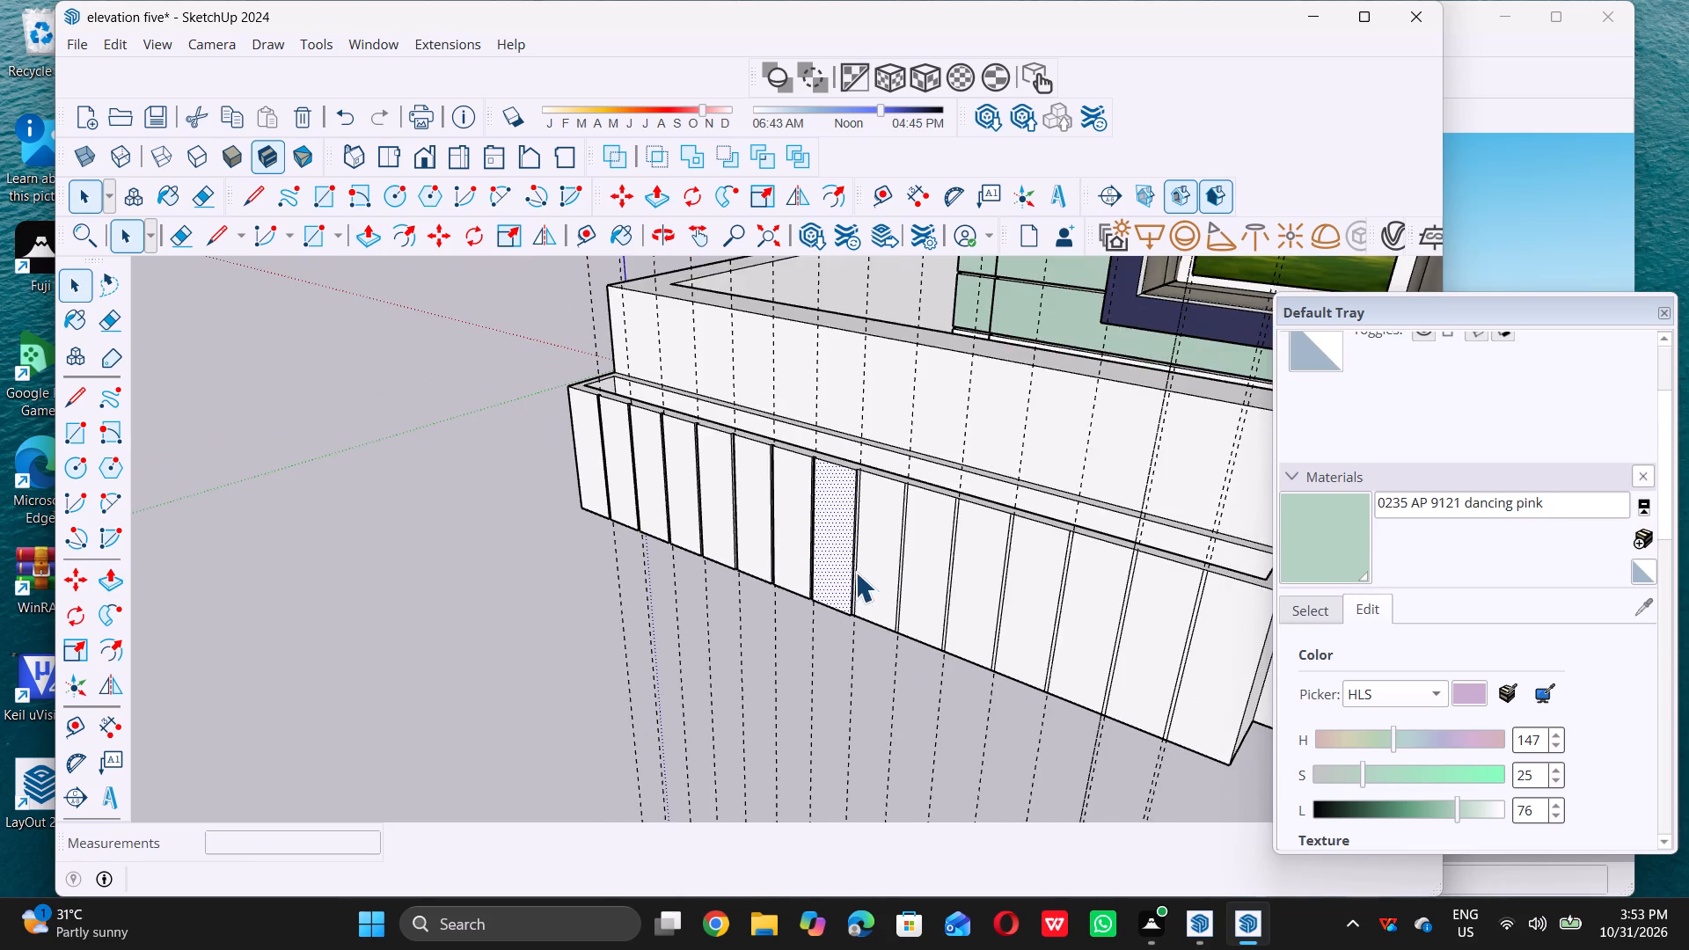
{"action": "scroll", "coordinate": [859, 572], "scroll_direction": "up", "scroll_amount": 8}
{"action": "left_click", "coordinate": [881, 570]}
{"action": "key", "text": "p"}
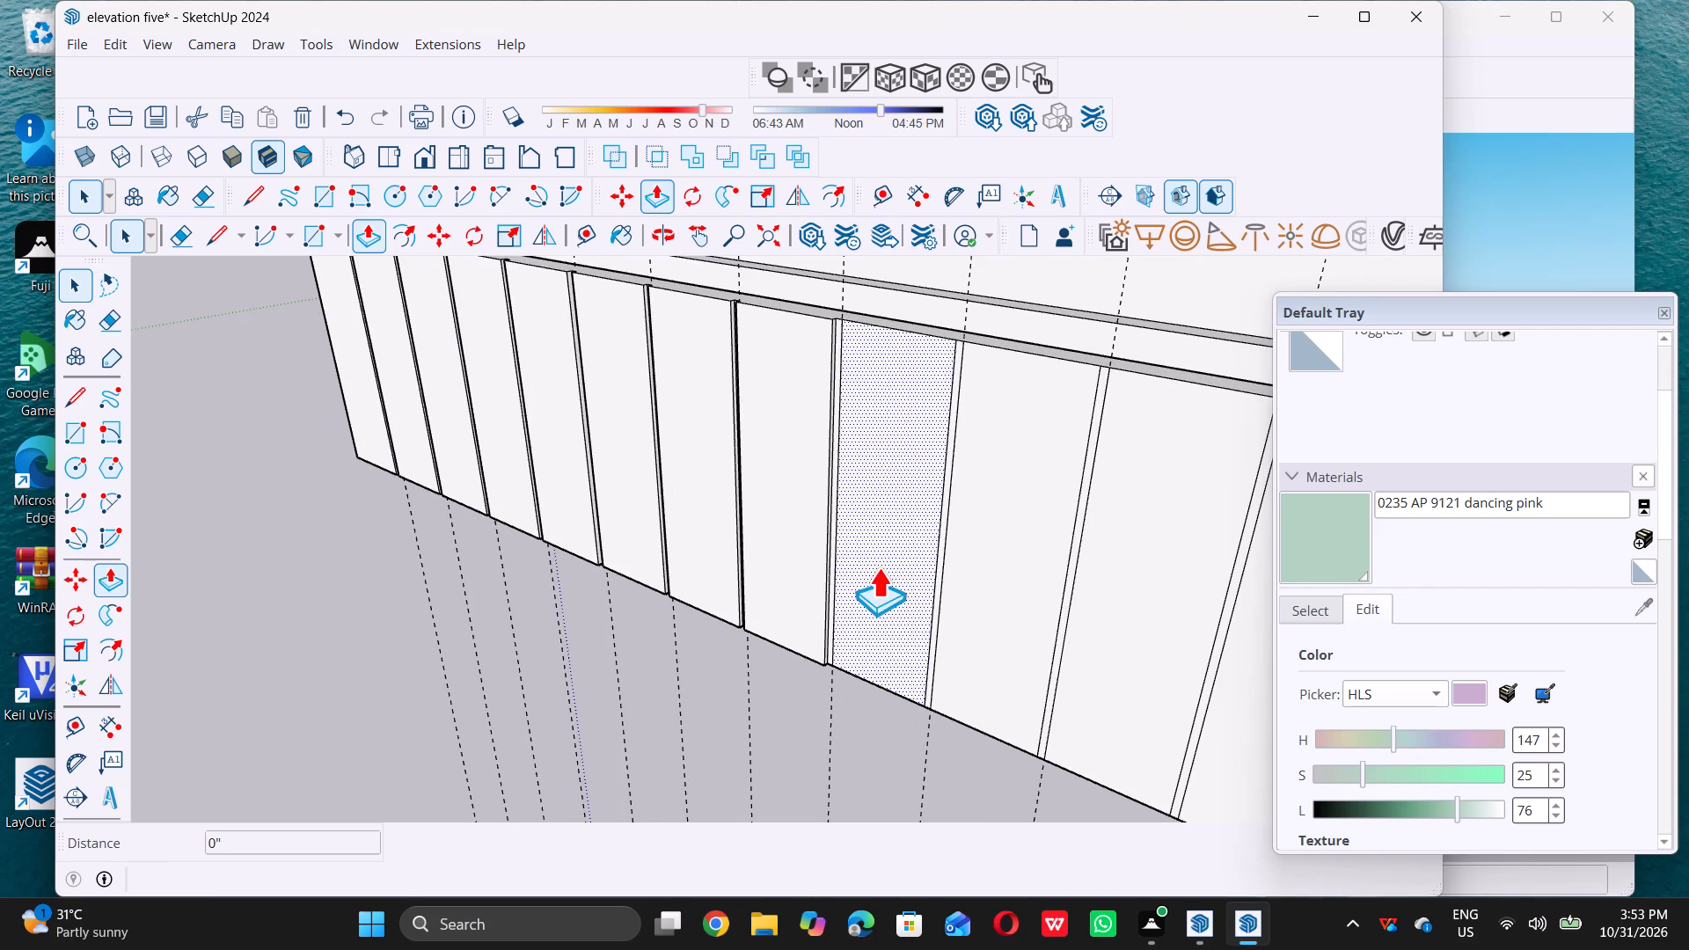
{"action": "left_click", "coordinate": [878, 567]}
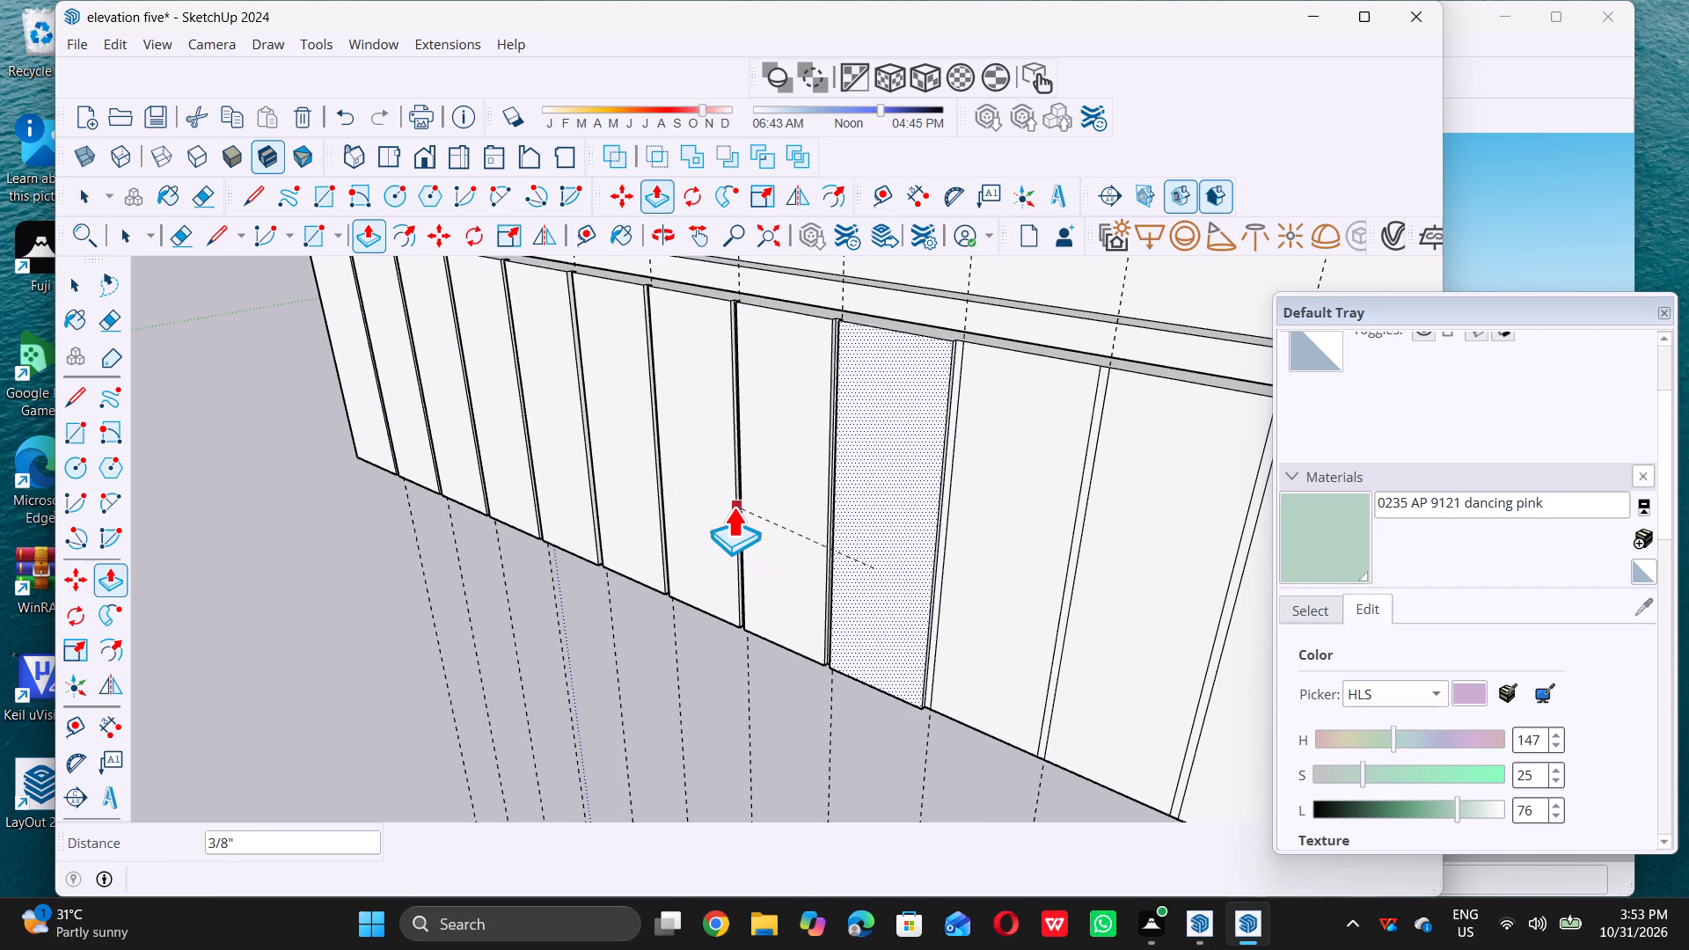
{"action": "left_click", "coordinate": [733, 507]}
{"action": "key", "text": "space"}
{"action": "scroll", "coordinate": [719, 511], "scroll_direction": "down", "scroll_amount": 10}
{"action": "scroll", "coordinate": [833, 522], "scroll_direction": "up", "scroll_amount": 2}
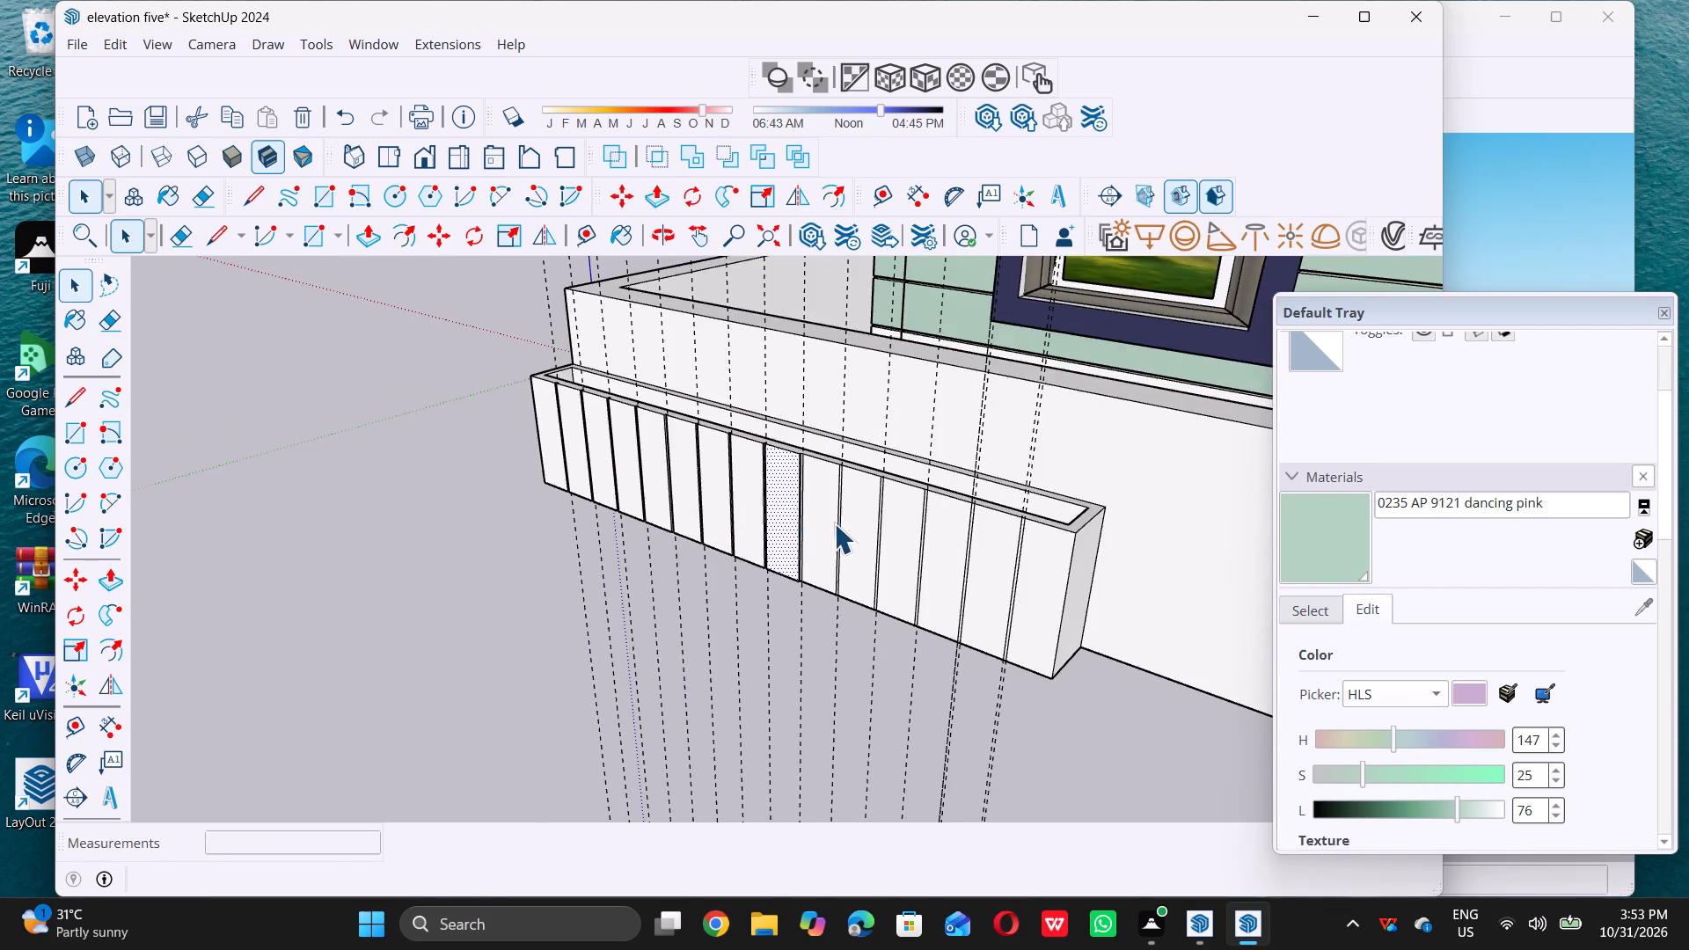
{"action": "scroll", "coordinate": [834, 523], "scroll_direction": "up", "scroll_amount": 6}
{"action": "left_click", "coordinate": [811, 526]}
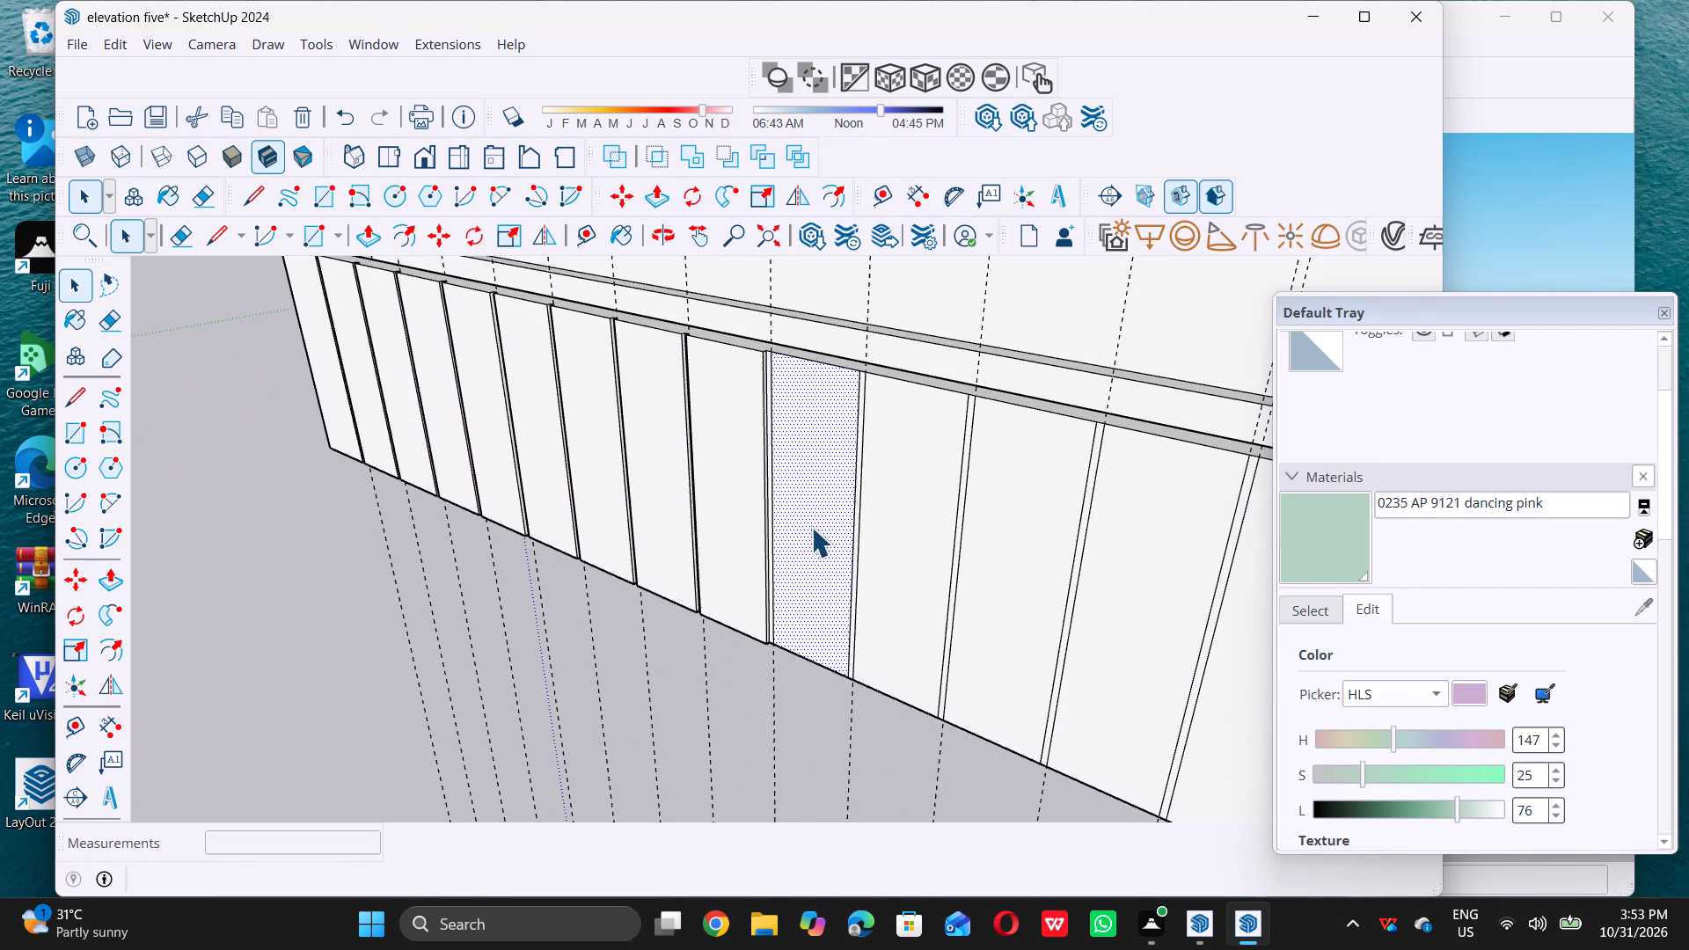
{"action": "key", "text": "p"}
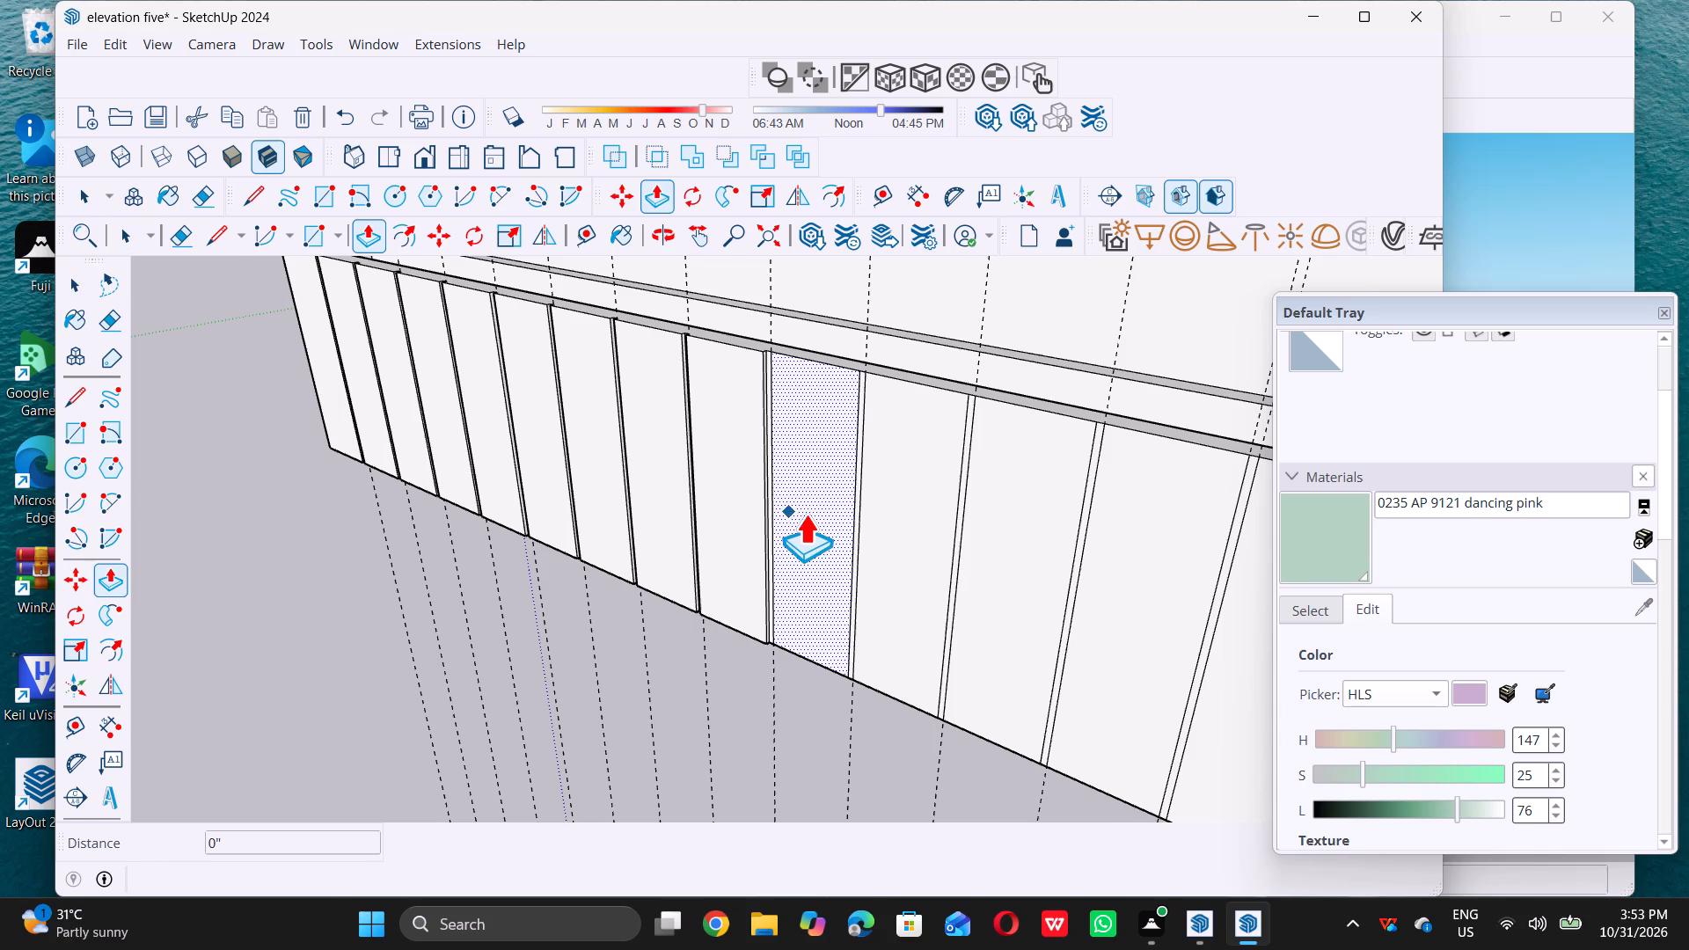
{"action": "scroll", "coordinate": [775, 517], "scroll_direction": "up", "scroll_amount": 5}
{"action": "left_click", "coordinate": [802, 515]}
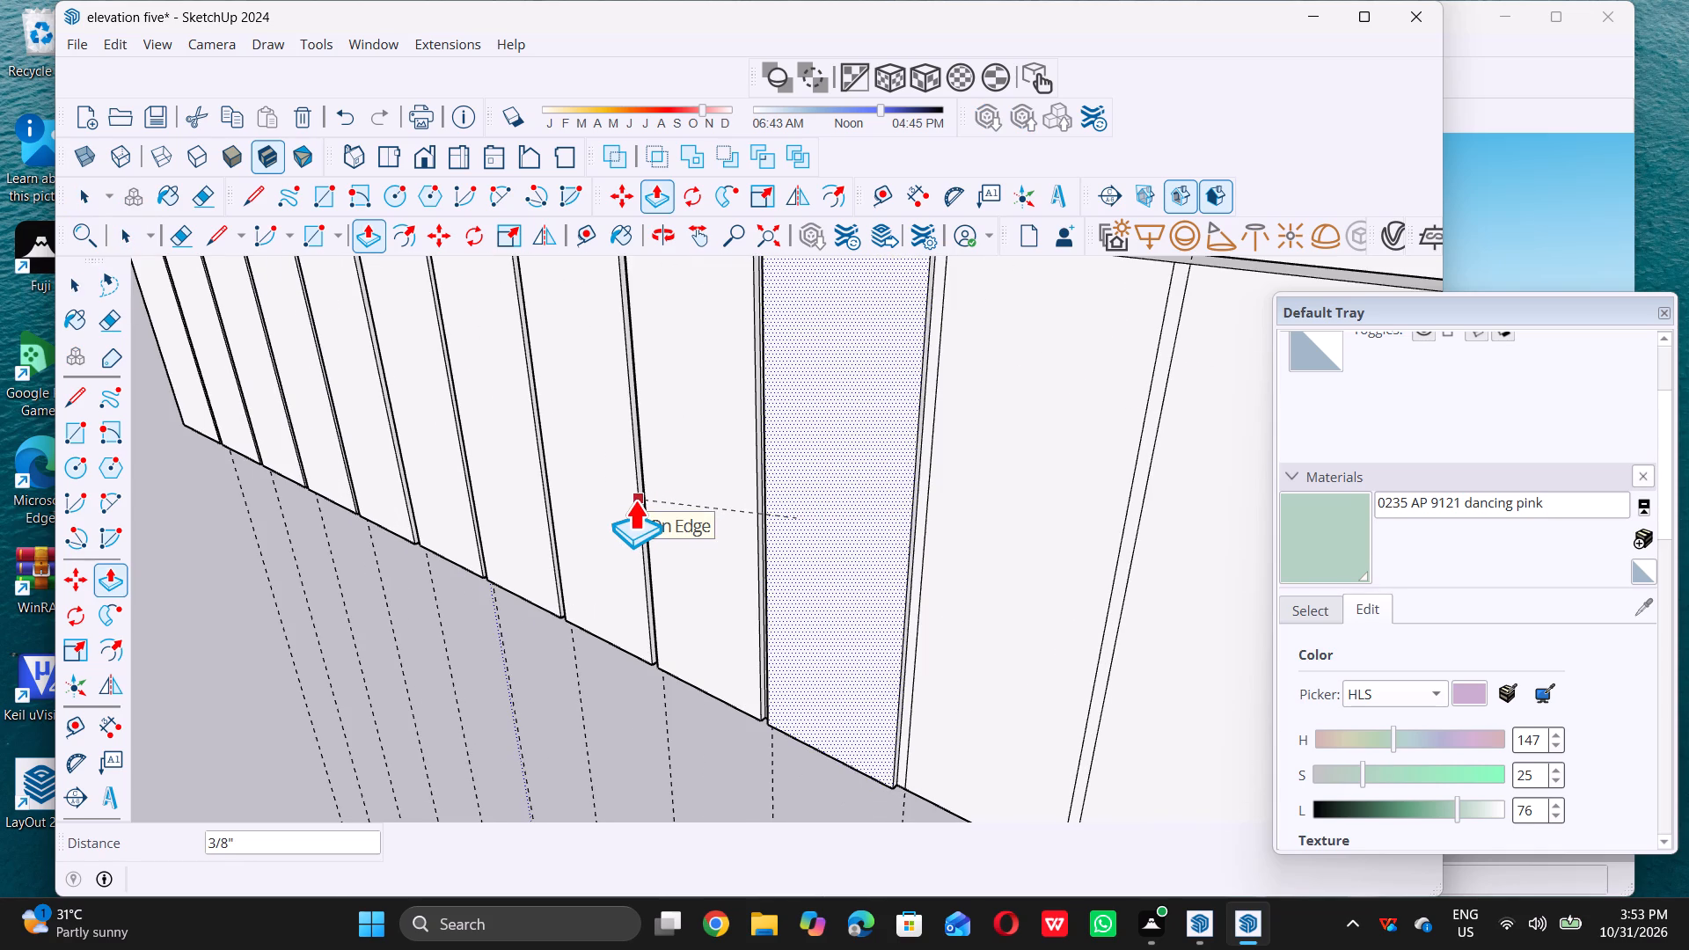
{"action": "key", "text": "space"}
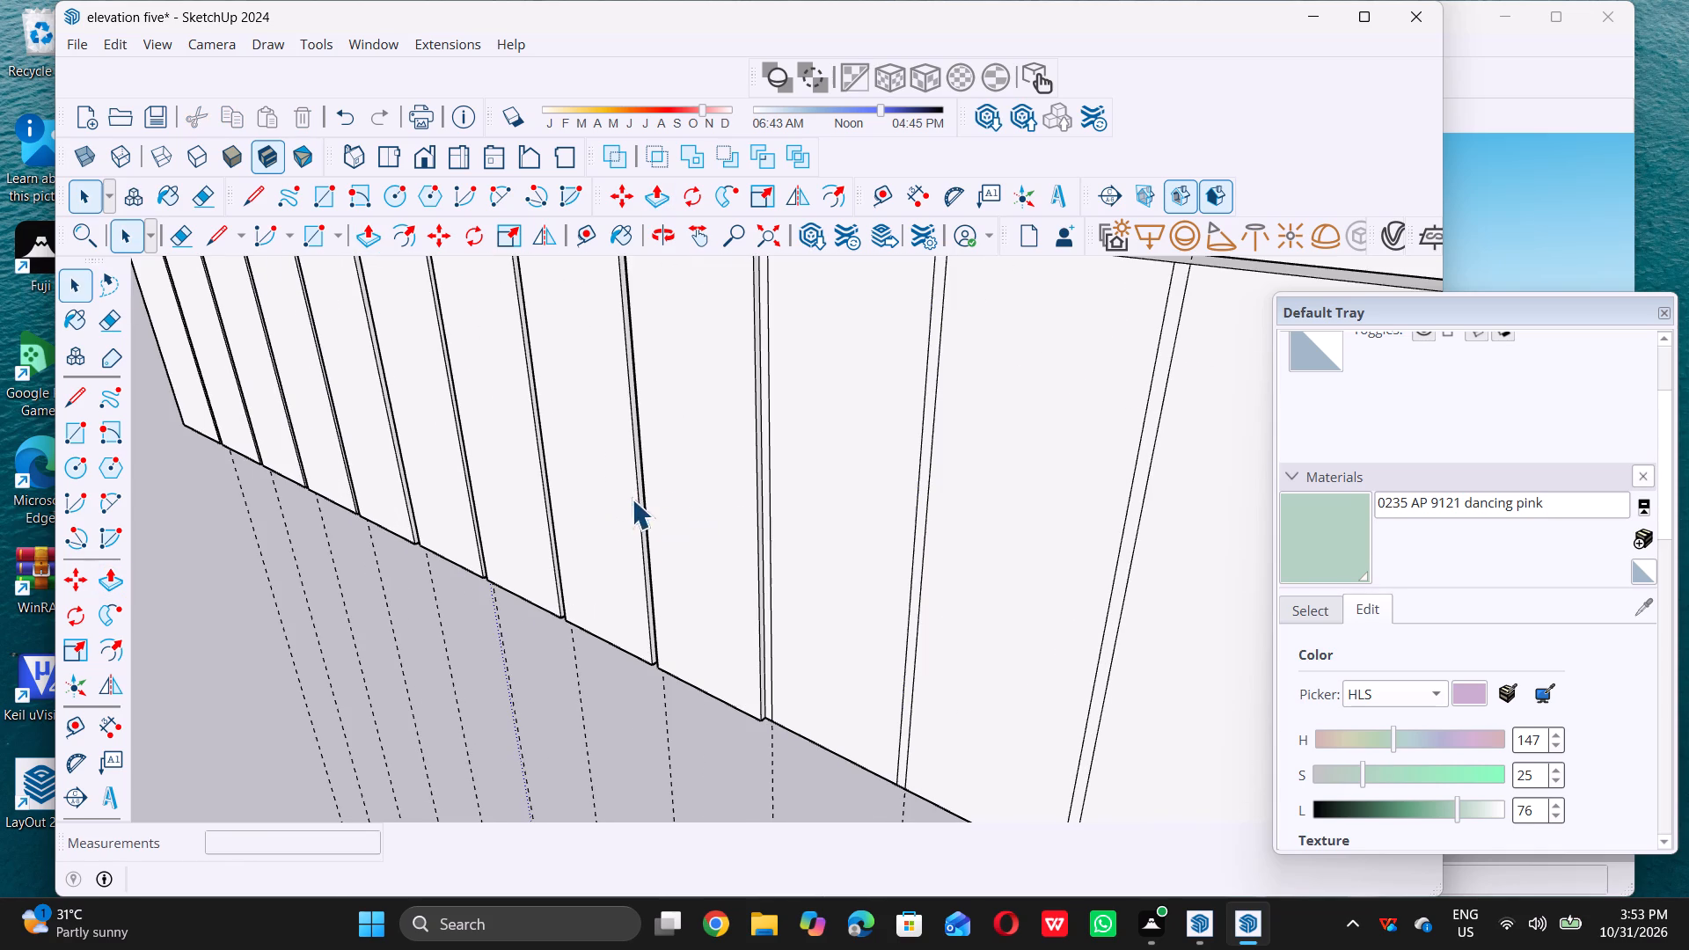
Pull the tenth panel of the planter block's front outward about 3/8", flush with the raised panels.
{"action": "scroll", "coordinate": [823, 542], "scroll_direction": "up", "scroll_amount": 3}
{"action": "left_click", "coordinate": [823, 542]}
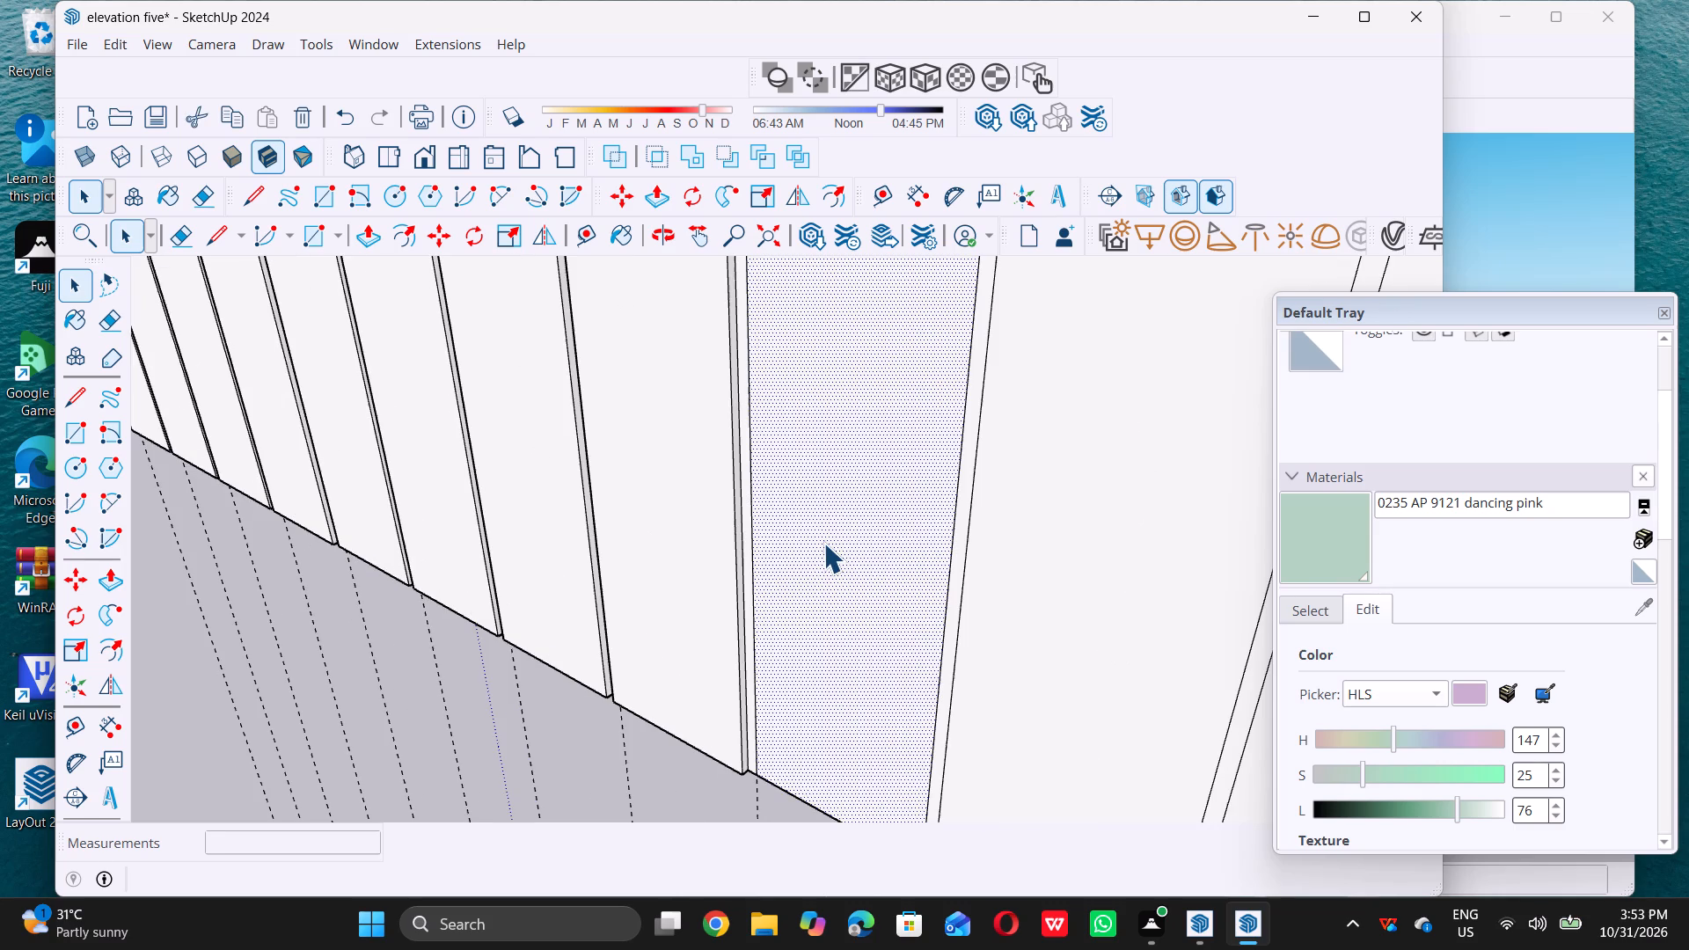
{"action": "key", "text": "p"}
{"action": "left_click", "coordinate": [770, 542]}
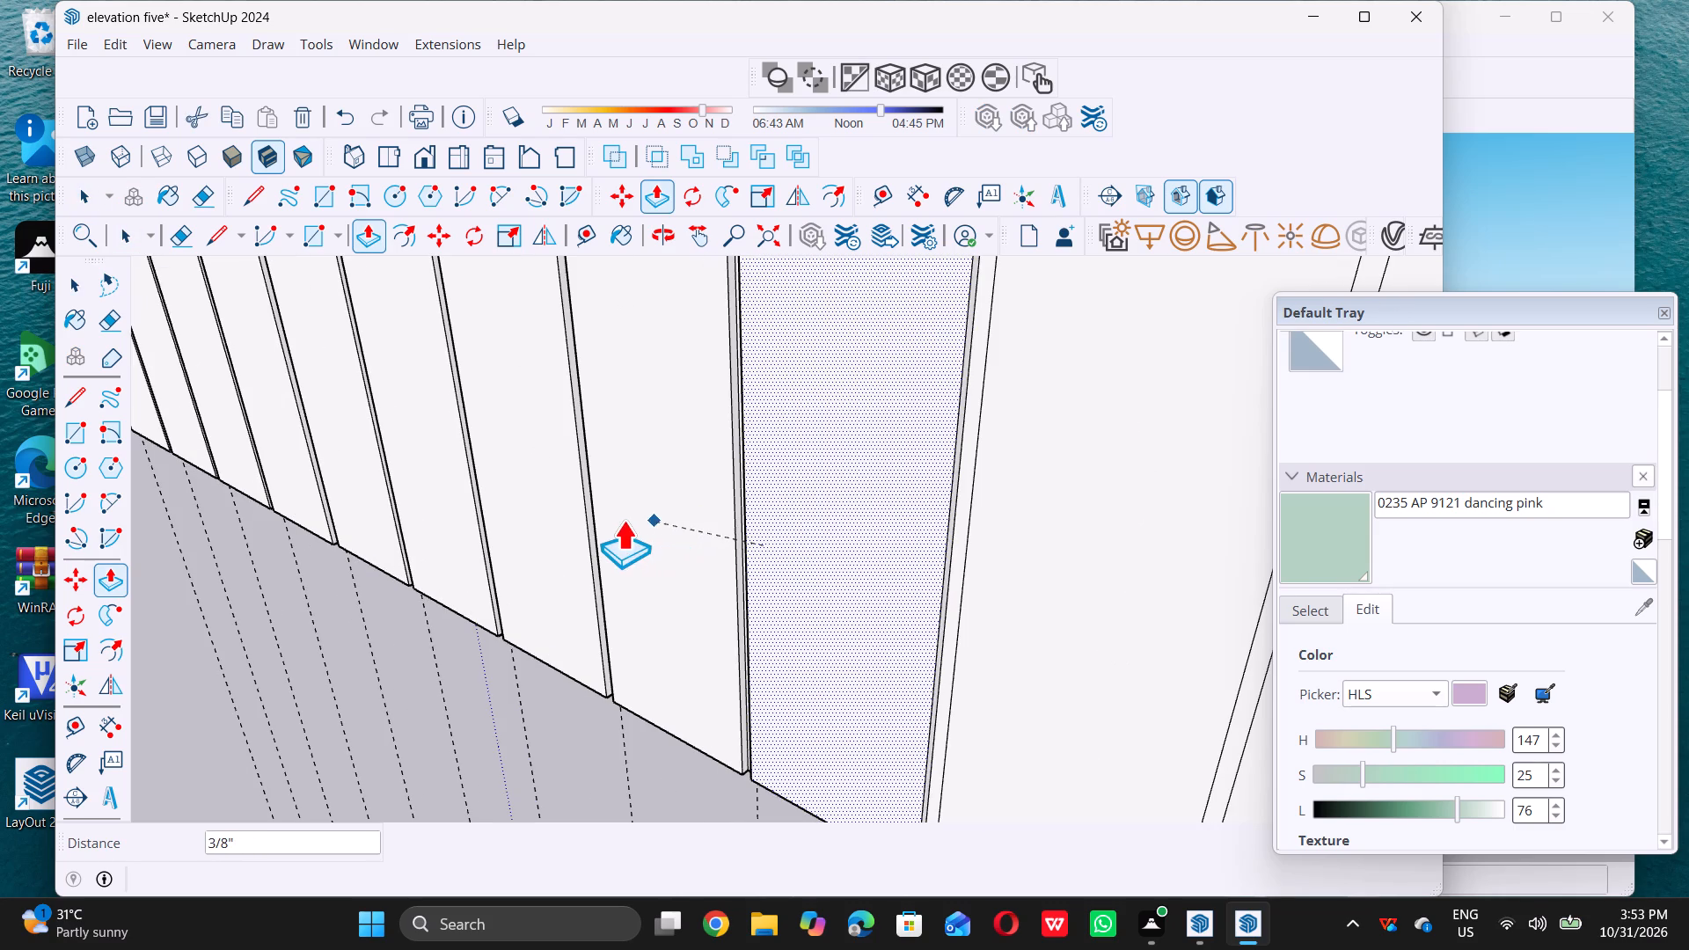
{"action": "left_click", "coordinate": [577, 516]}
{"action": "key", "text": "space"}
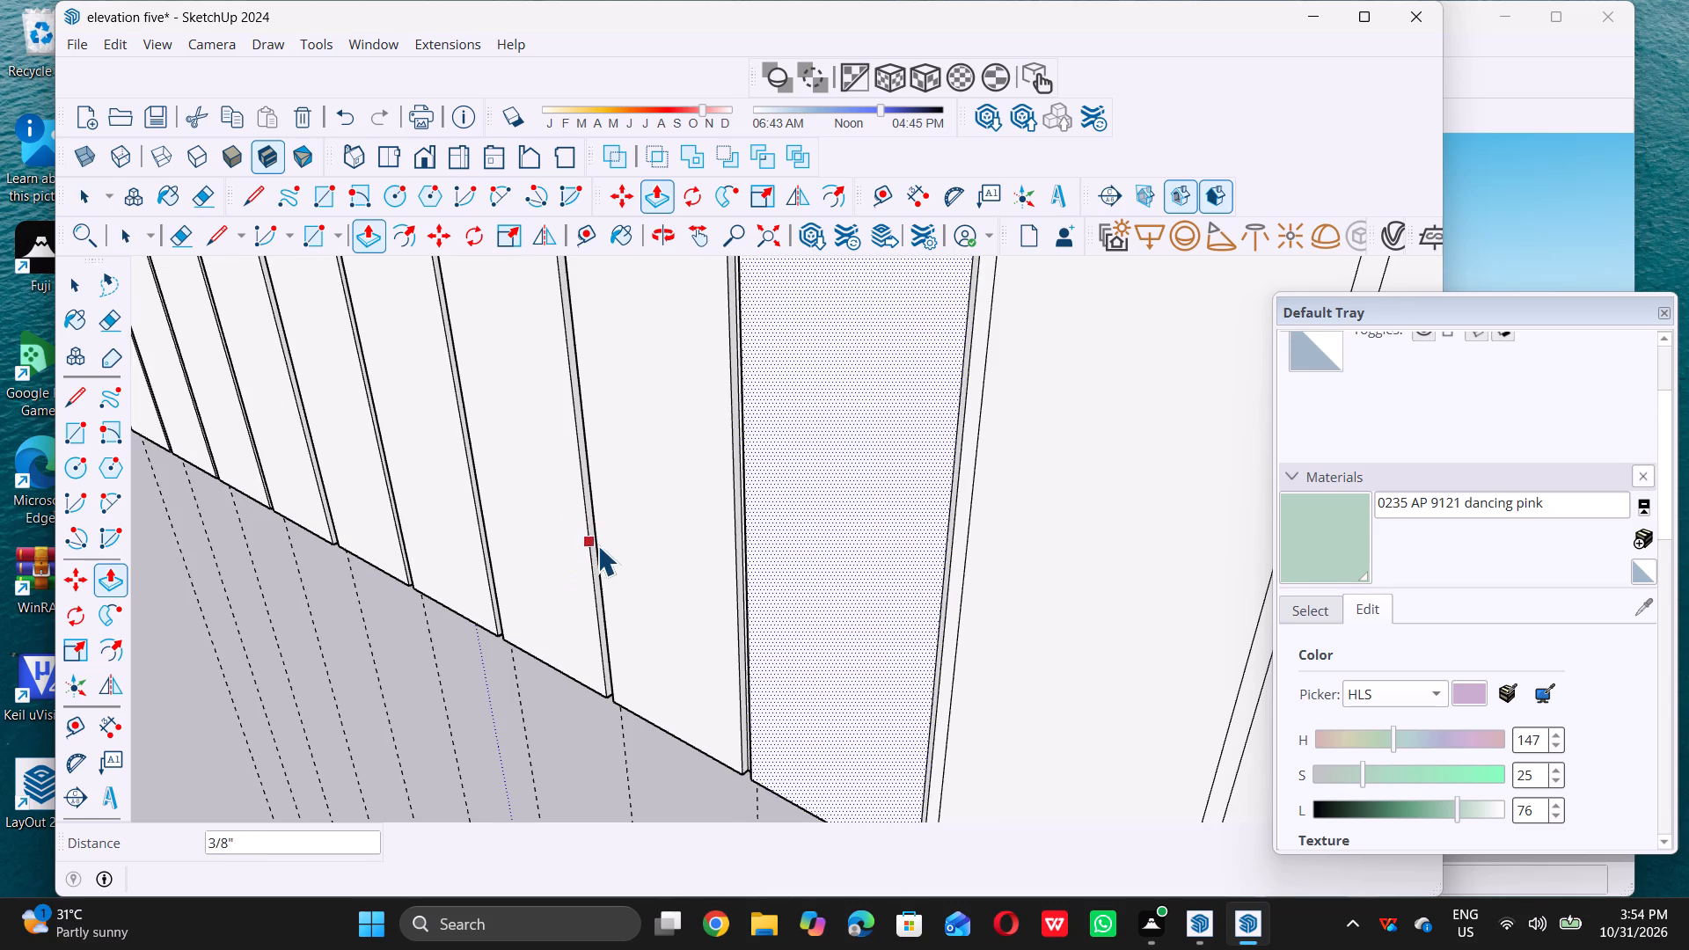
Pull the eleventh panel of the planter block's front outward about 3/8", flush with the raised panels.
{"action": "scroll", "coordinate": [596, 545], "scroll_direction": "down", "scroll_amount": 10}
{"action": "scroll", "coordinate": [740, 551], "scroll_direction": "up", "scroll_amount": 4}
{"action": "left_click", "coordinate": [747, 565]}
{"action": "scroll", "coordinate": [707, 558], "scroll_direction": "up", "scroll_amount": 4}
{"action": "key", "text": "p"}
{"action": "left_click", "coordinate": [707, 563]}
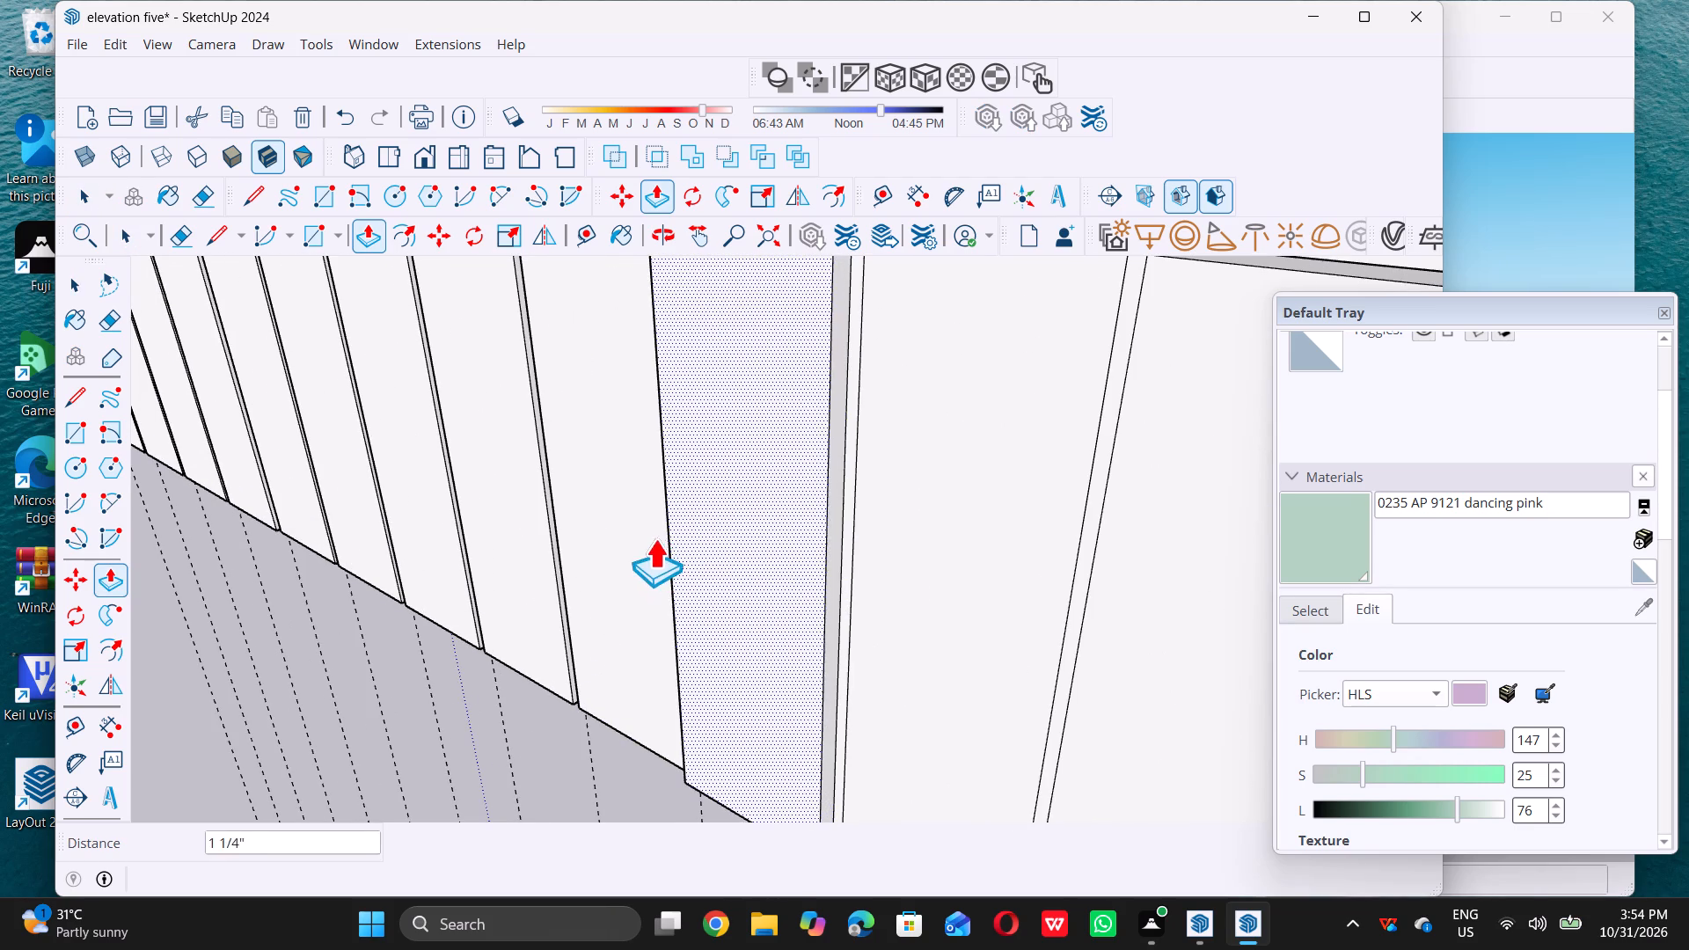
{"action": "left_click", "coordinate": [542, 510]}
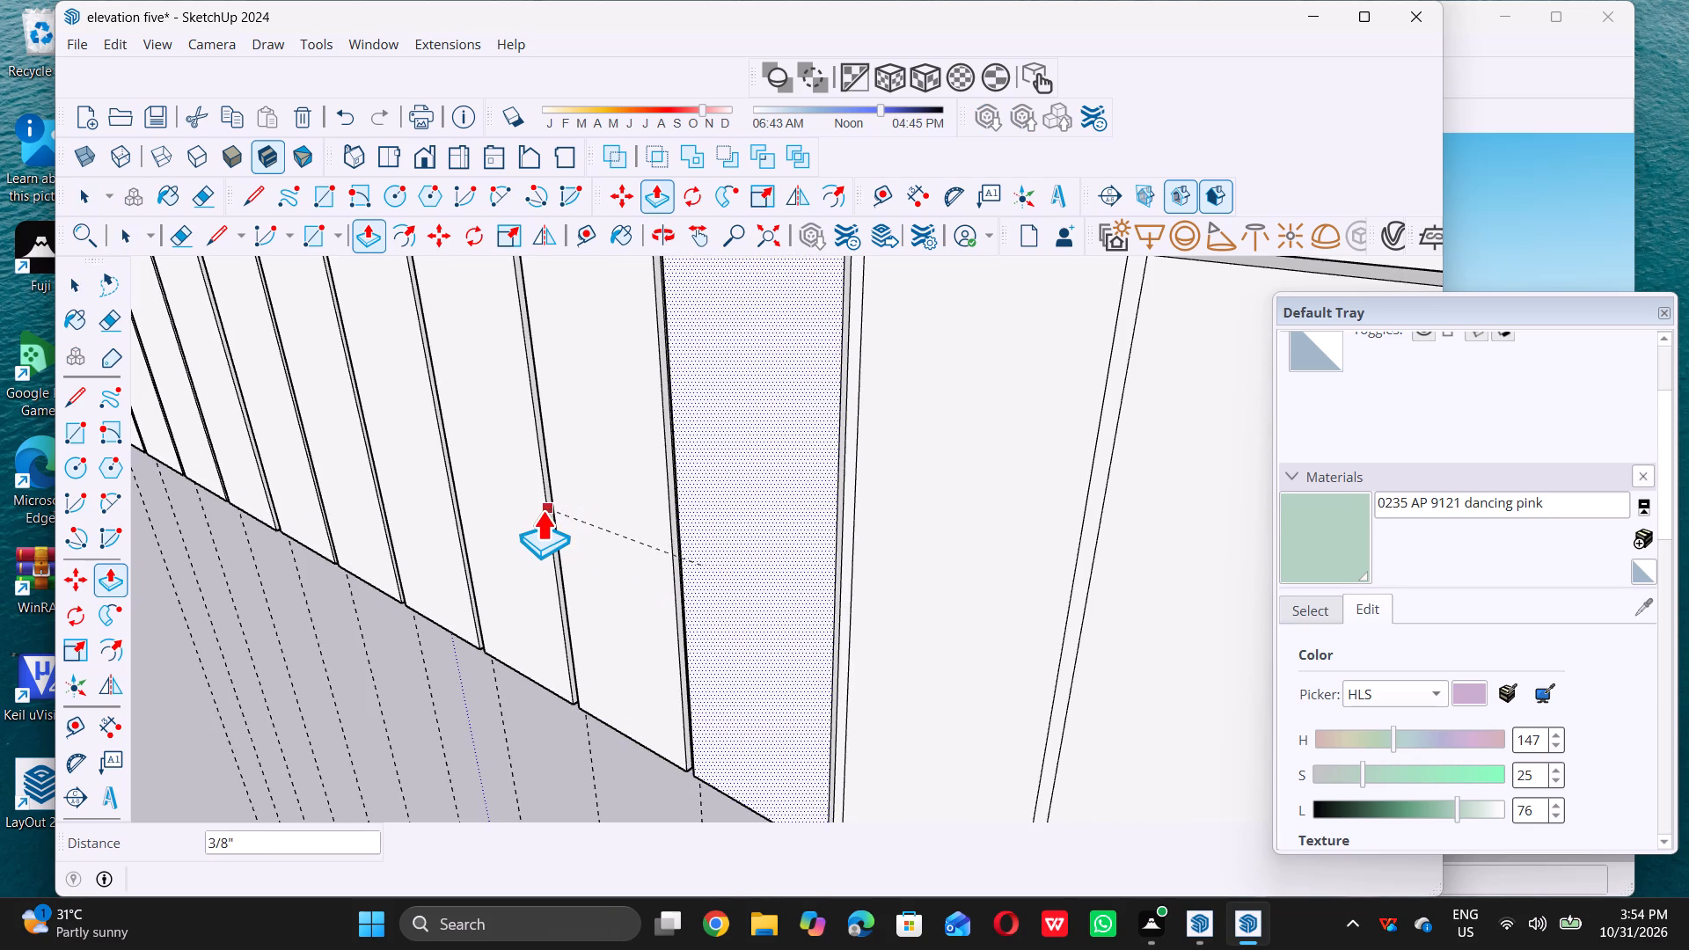
{"action": "key", "text": "space"}
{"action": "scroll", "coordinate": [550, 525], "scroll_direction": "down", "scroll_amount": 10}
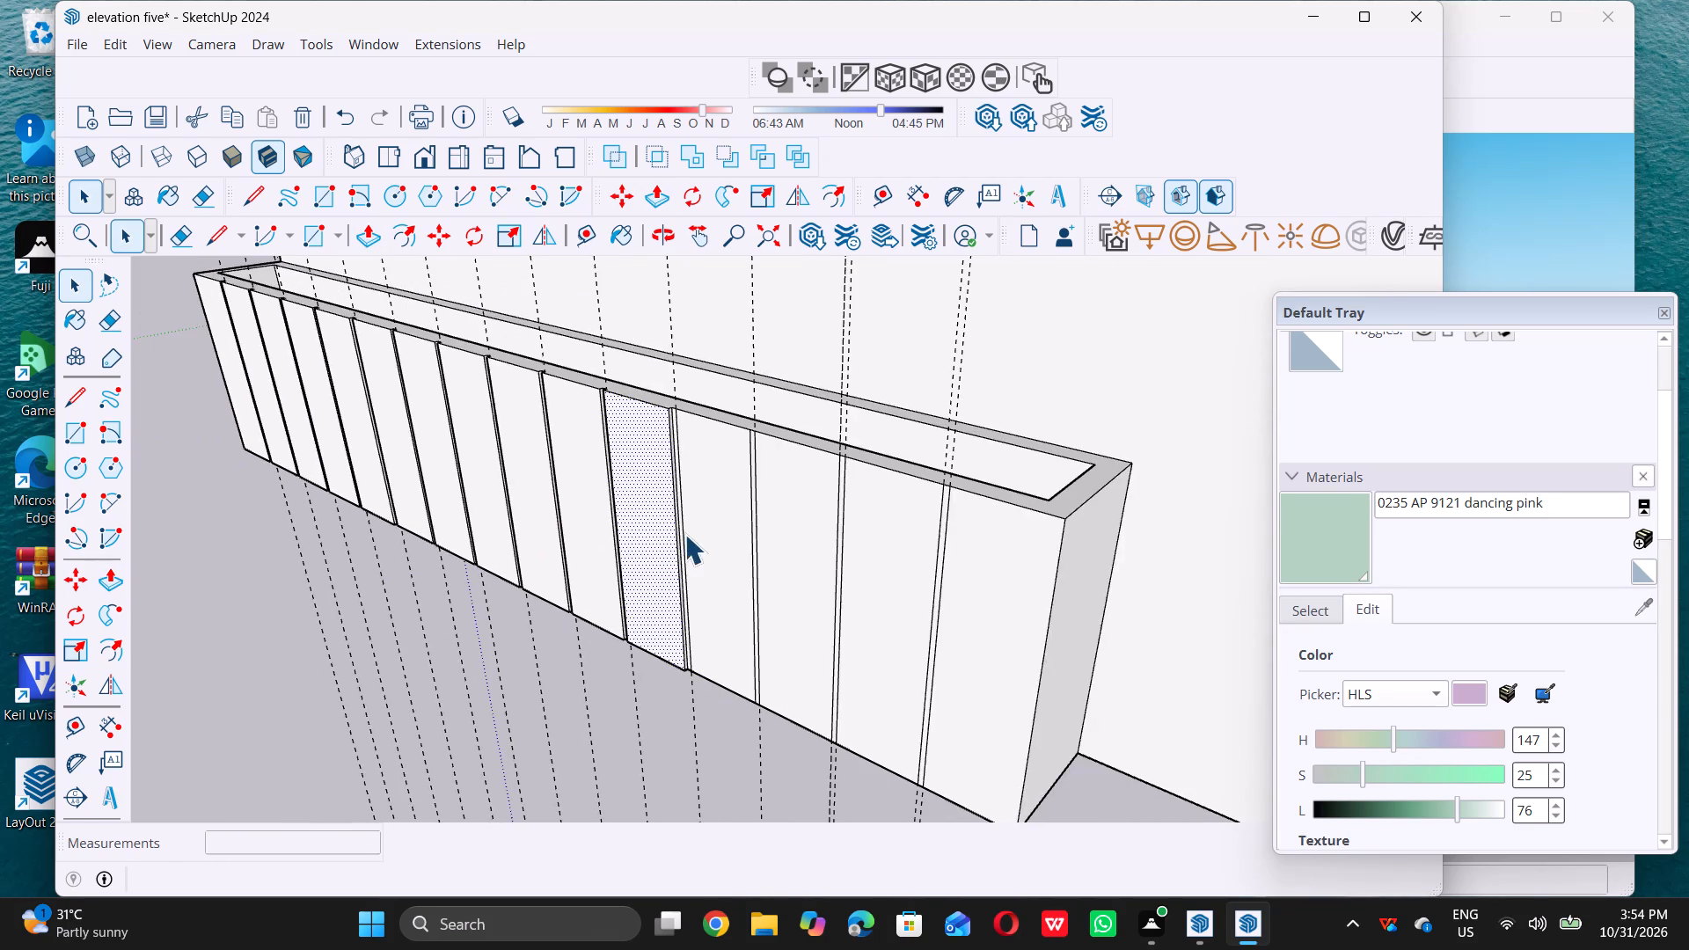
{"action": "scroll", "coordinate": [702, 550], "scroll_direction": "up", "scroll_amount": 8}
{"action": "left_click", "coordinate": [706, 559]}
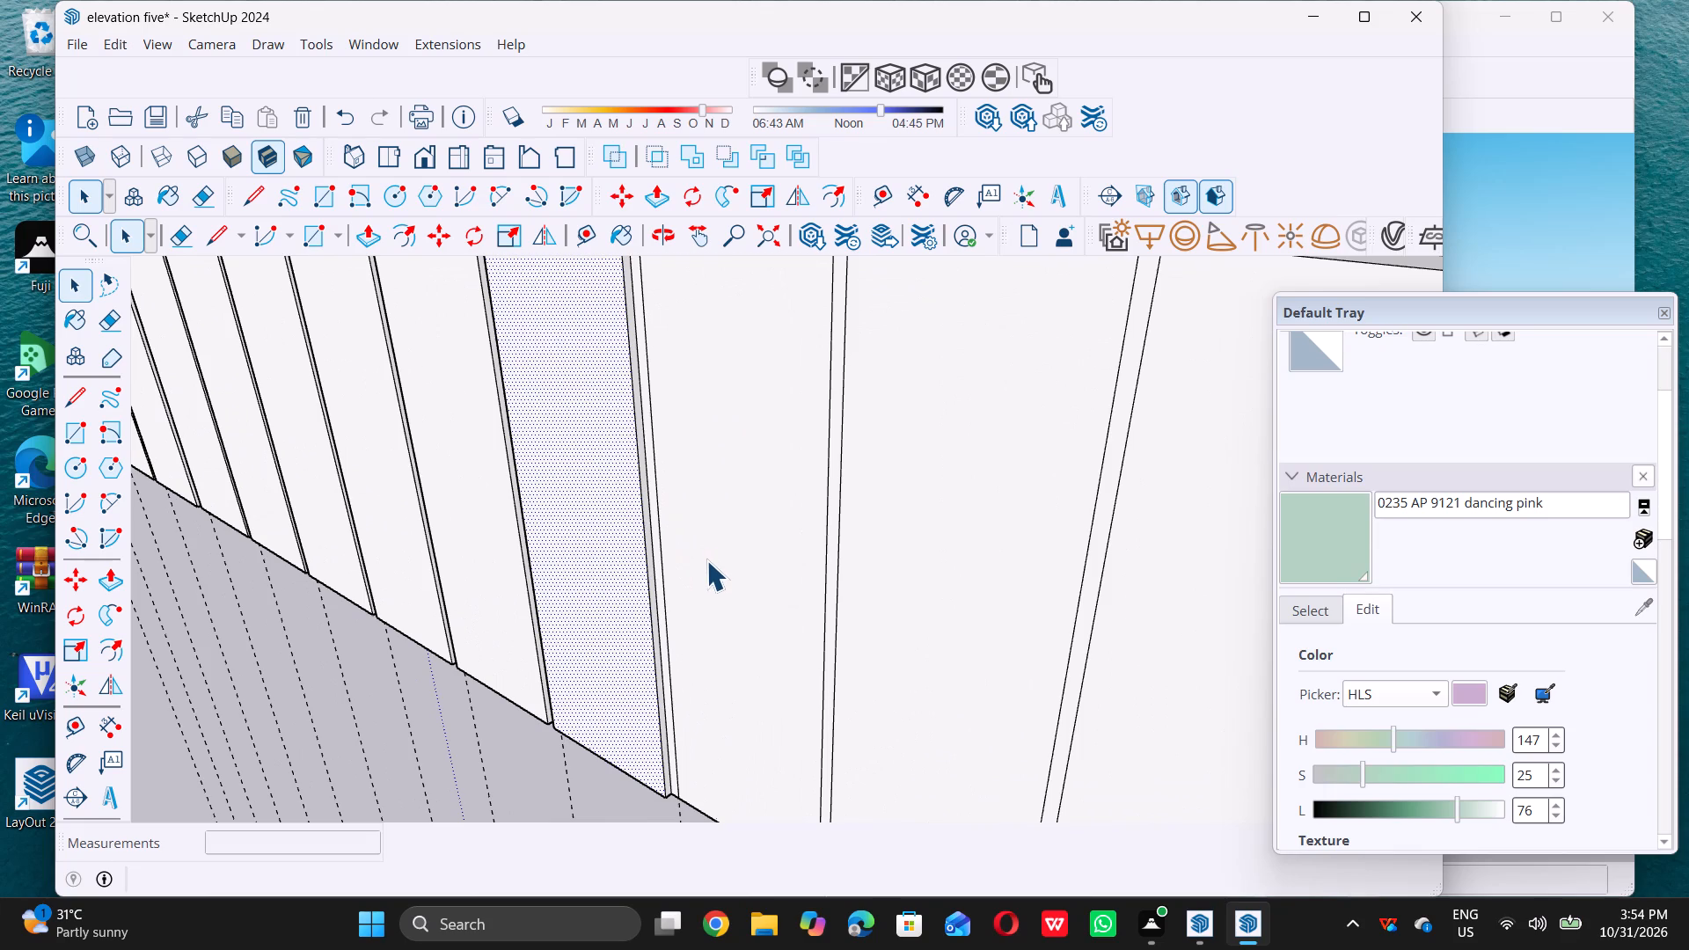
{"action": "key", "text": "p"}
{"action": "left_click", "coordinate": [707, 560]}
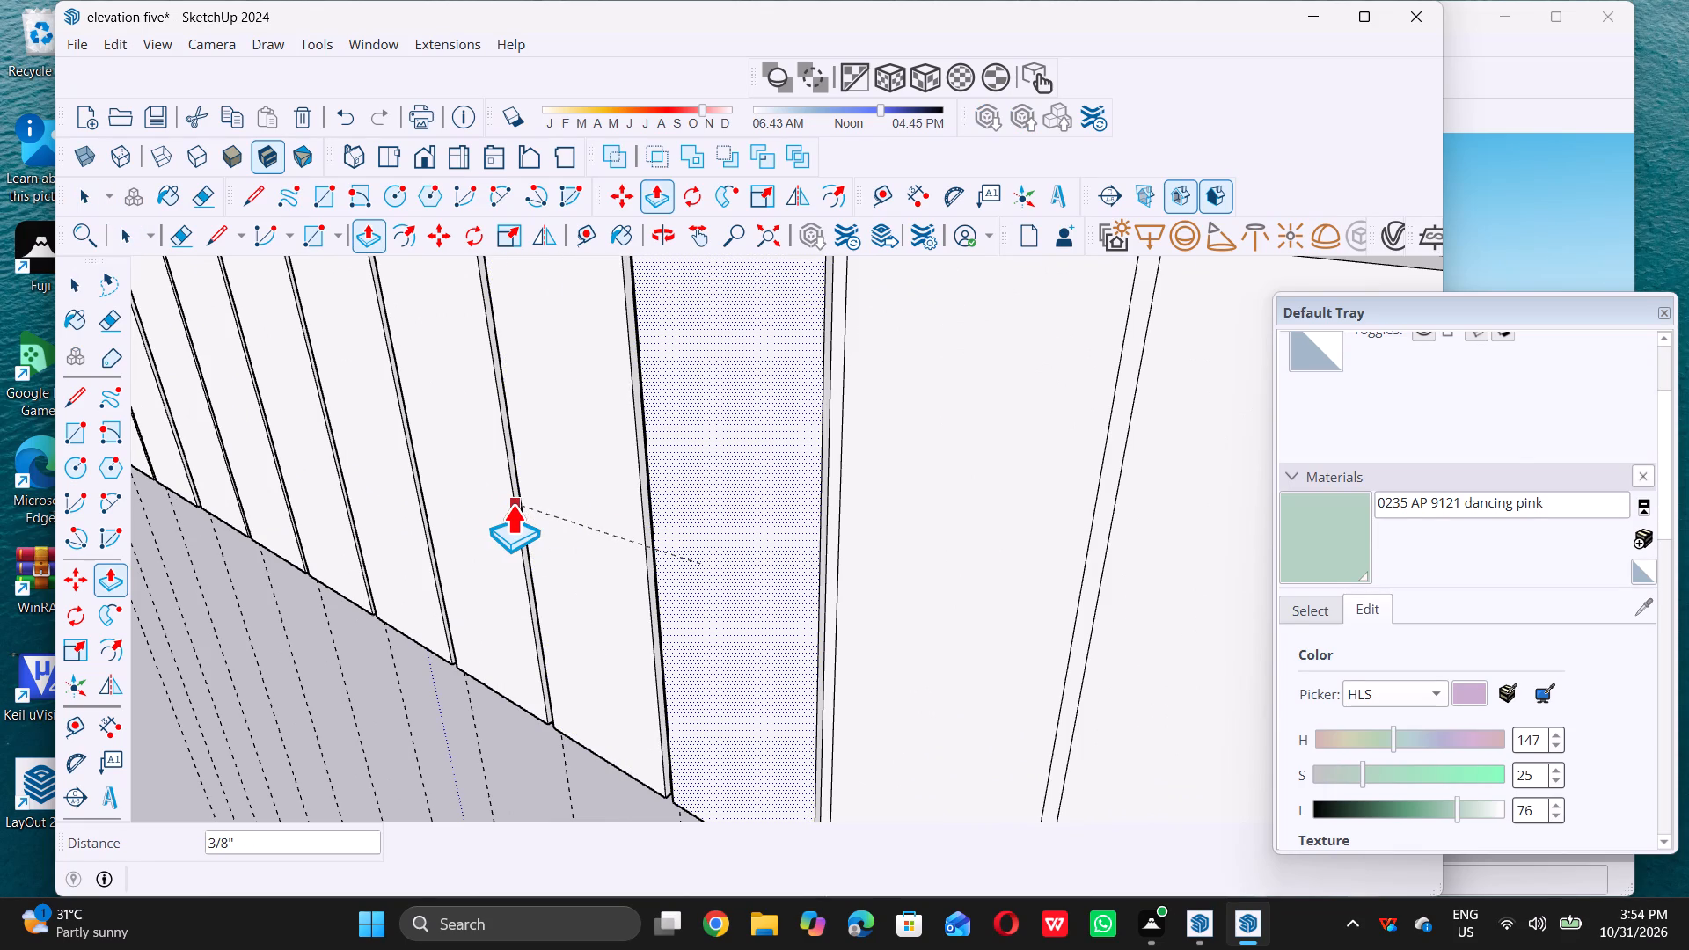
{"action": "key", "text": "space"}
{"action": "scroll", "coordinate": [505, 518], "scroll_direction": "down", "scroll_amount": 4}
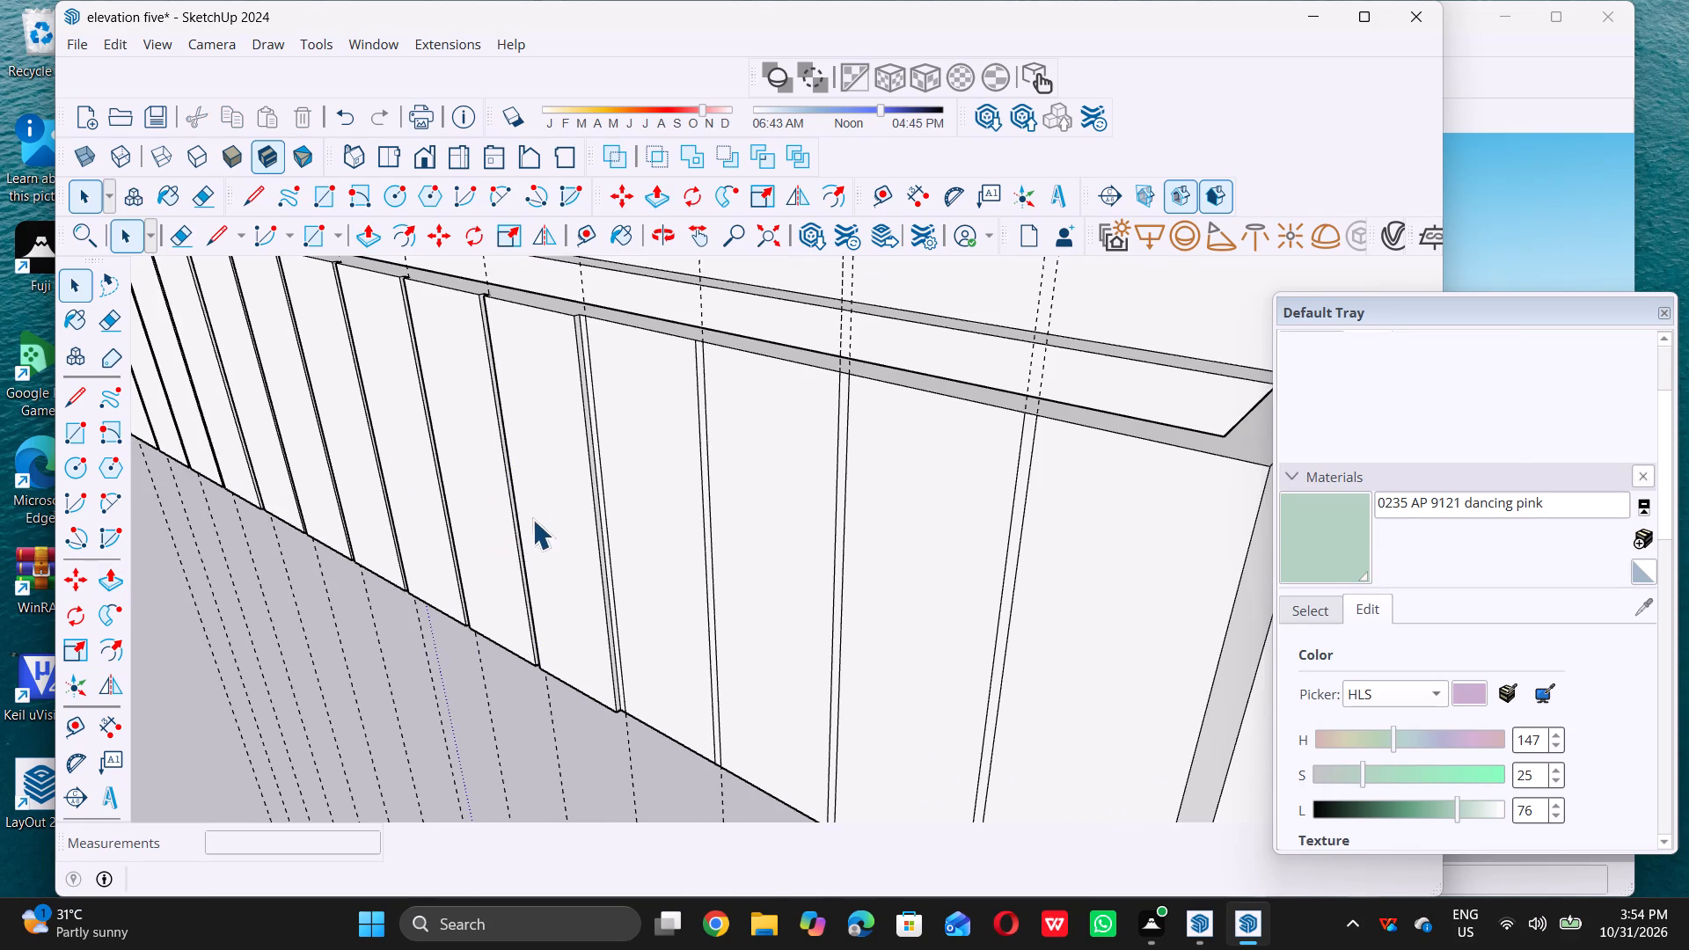
Pull the twelfth panel of the planter block's front outward 0.5".
{"action": "scroll", "coordinate": [663, 561], "scroll_direction": "up", "scroll_amount": 4}
{"action": "double_click", "coordinate": [655, 559]}
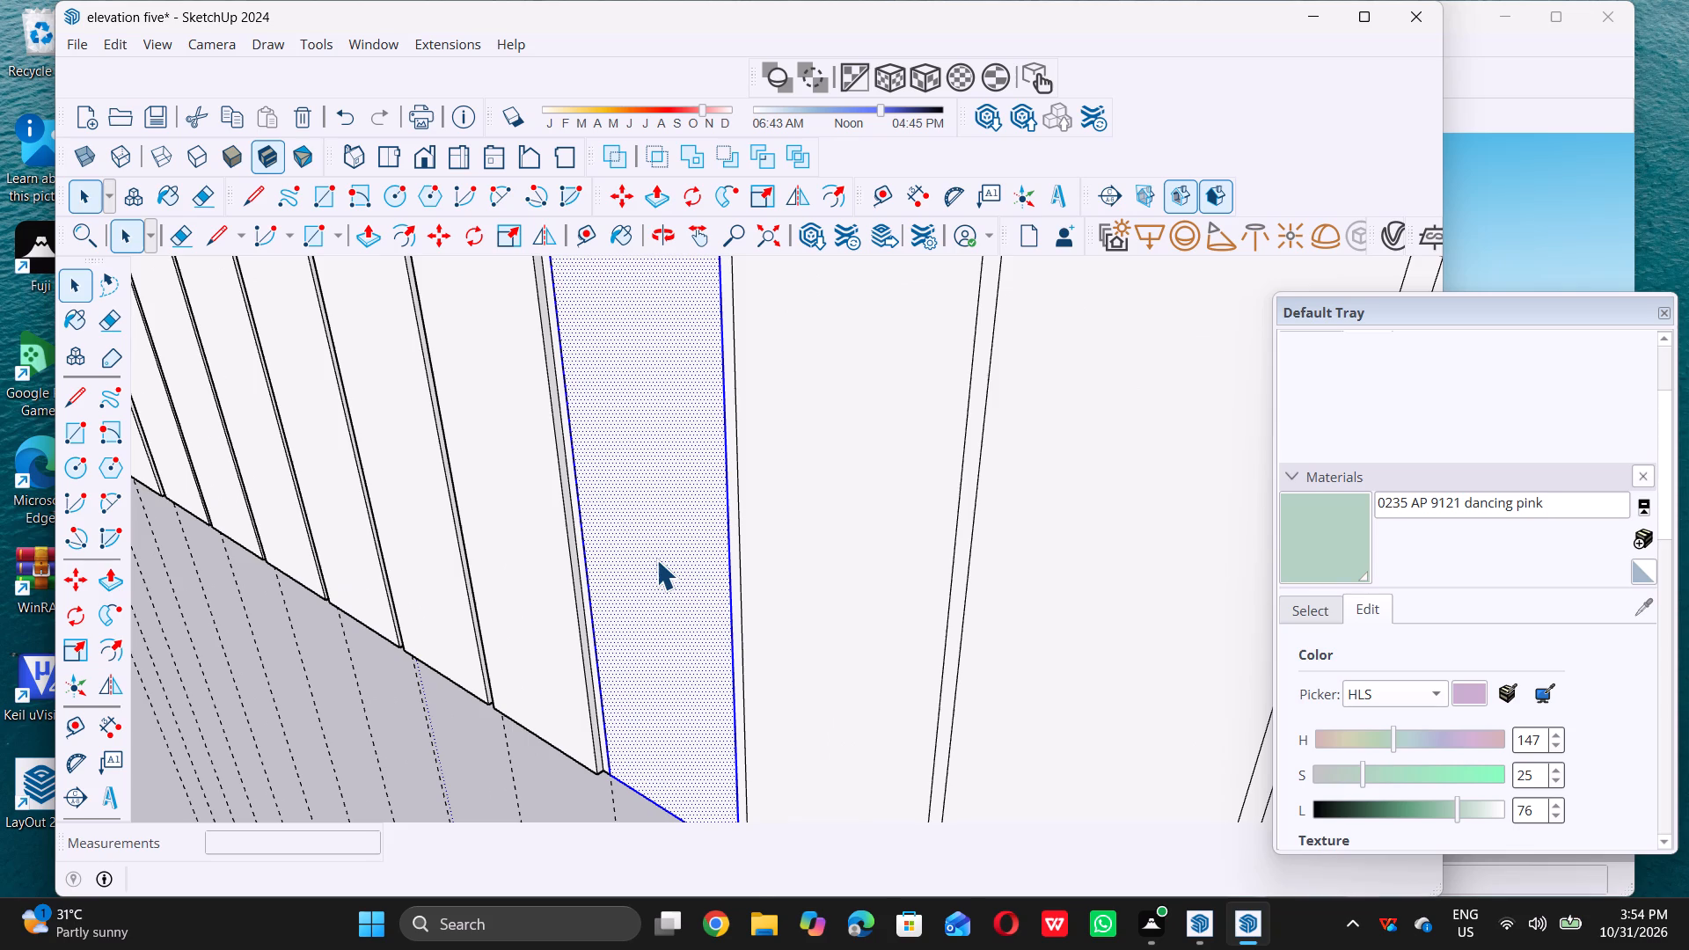
{"action": "key", "text": "p"}
{"action": "left_click", "coordinate": [656, 559]}
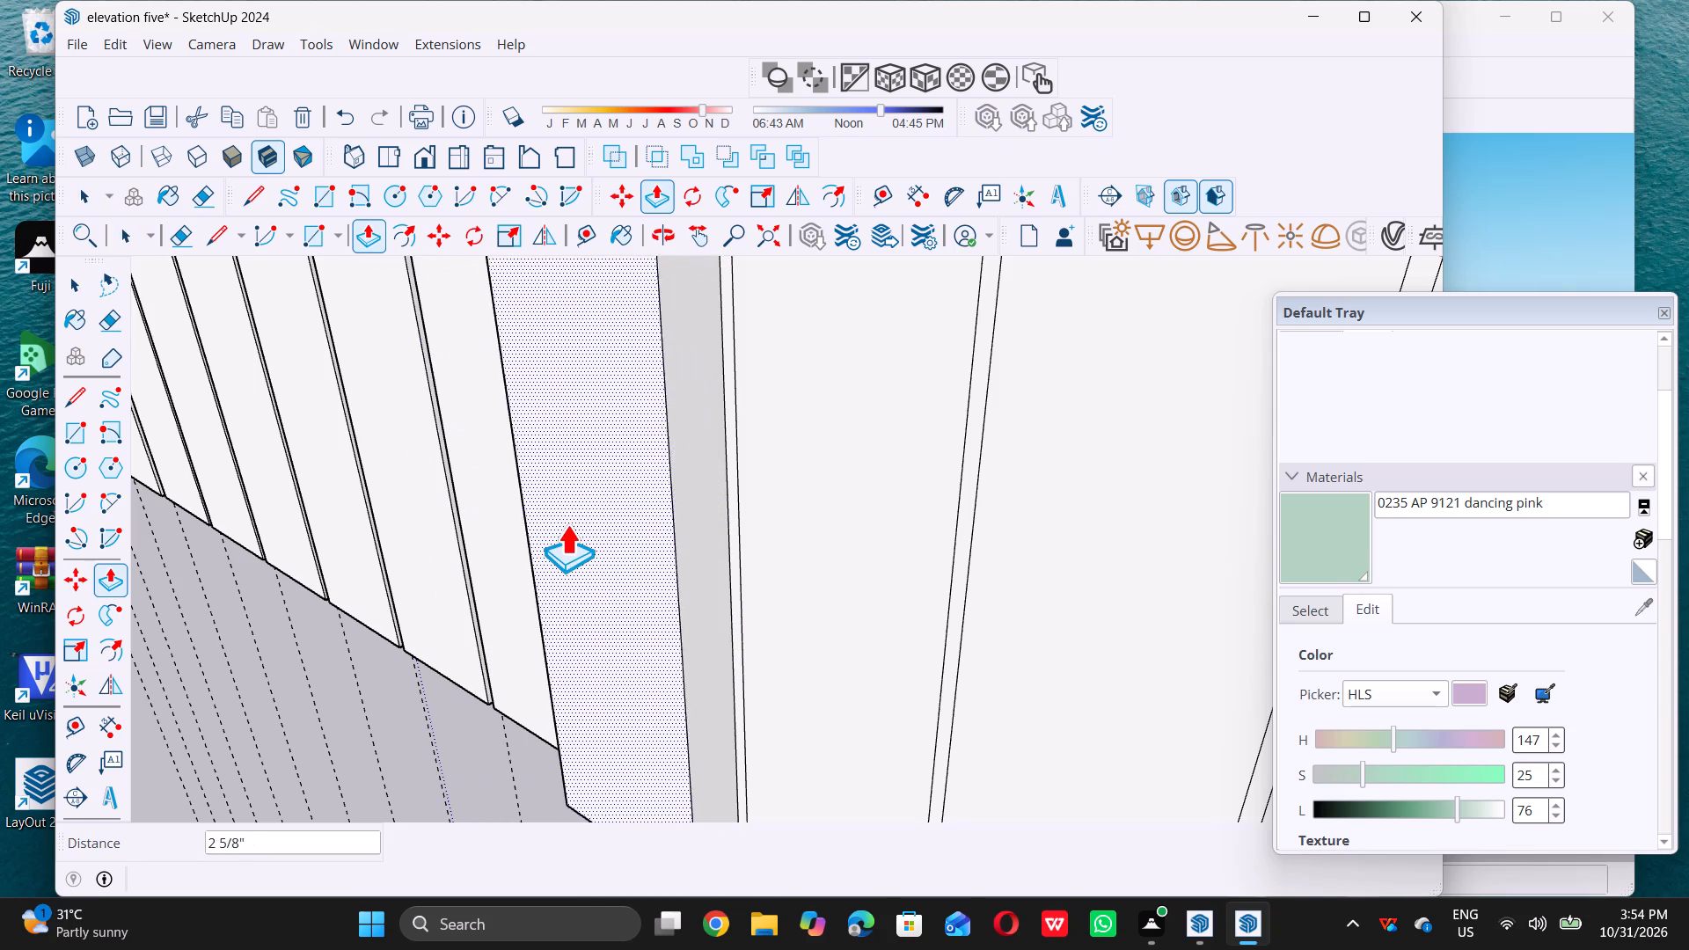
{"action": "scroll", "coordinate": [692, 531], "scroll_direction": "down", "scroll_amount": 5}
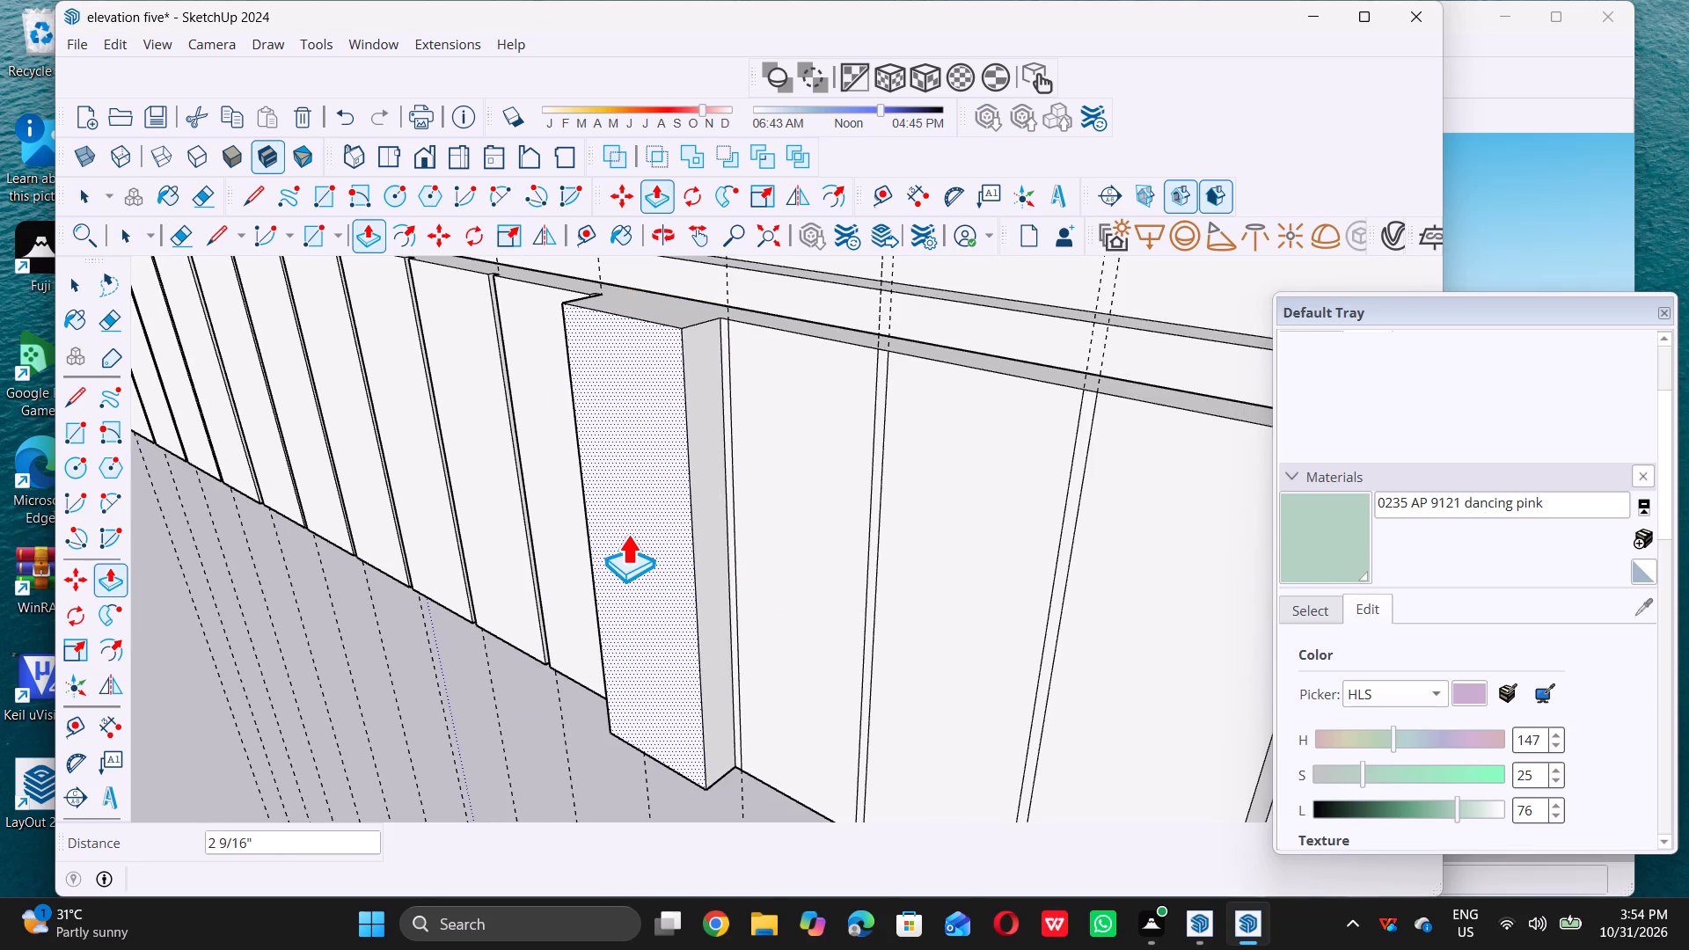
{"action": "type", "text": "0.5"}
{"action": "key", "text": "shift+quotedbl"}
{"action": "key", "text": "Return"}
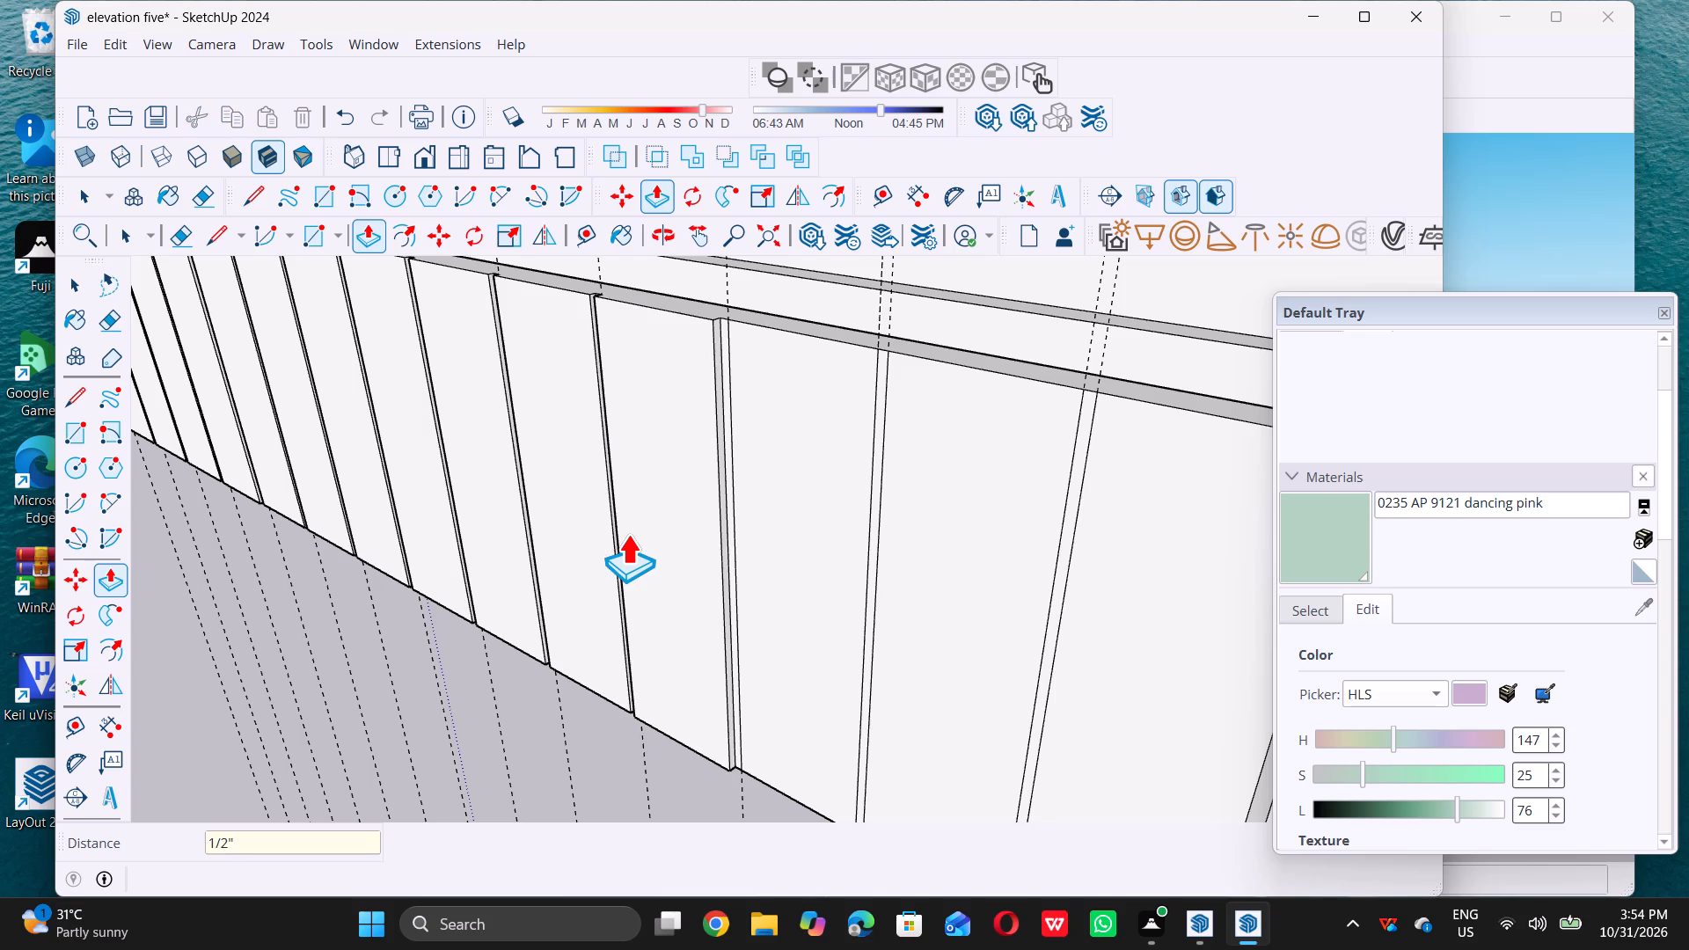
Pull the thirteenth and fourteenth panels of the planter block's front outward 0.5" each.
{"action": "left_click", "coordinate": [789, 569]}
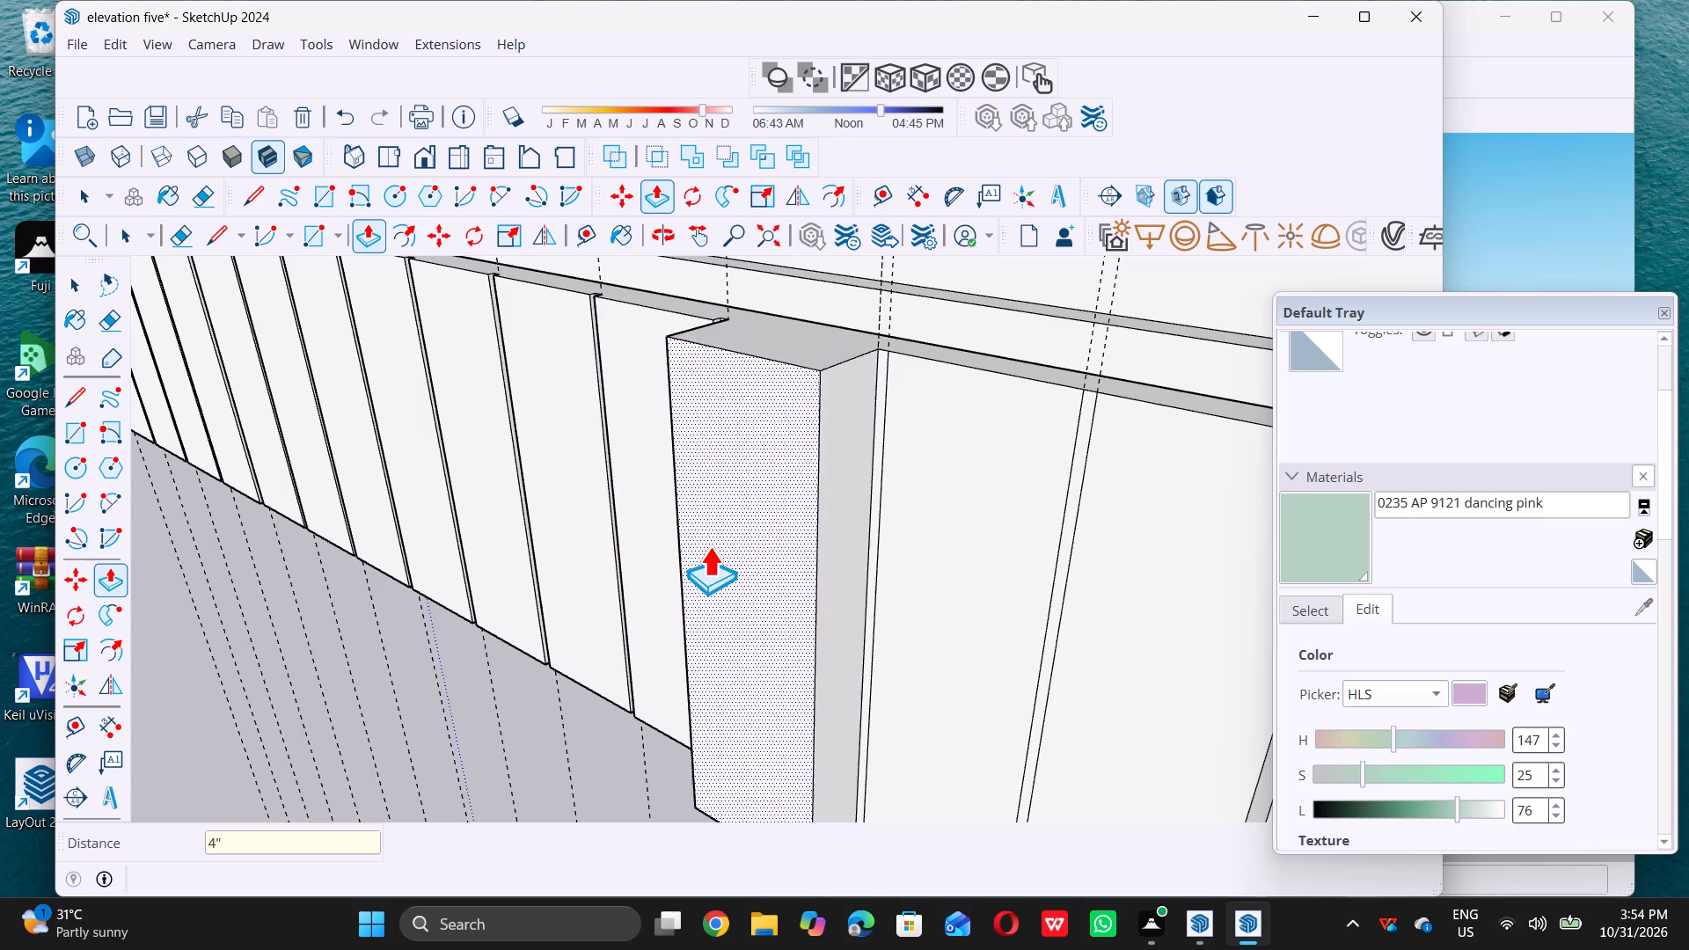
{"action": "type", "text": "0.5"}
{"action": "key", "text": "shift+quotedbl"}
{"action": "key", "text": "Return"}
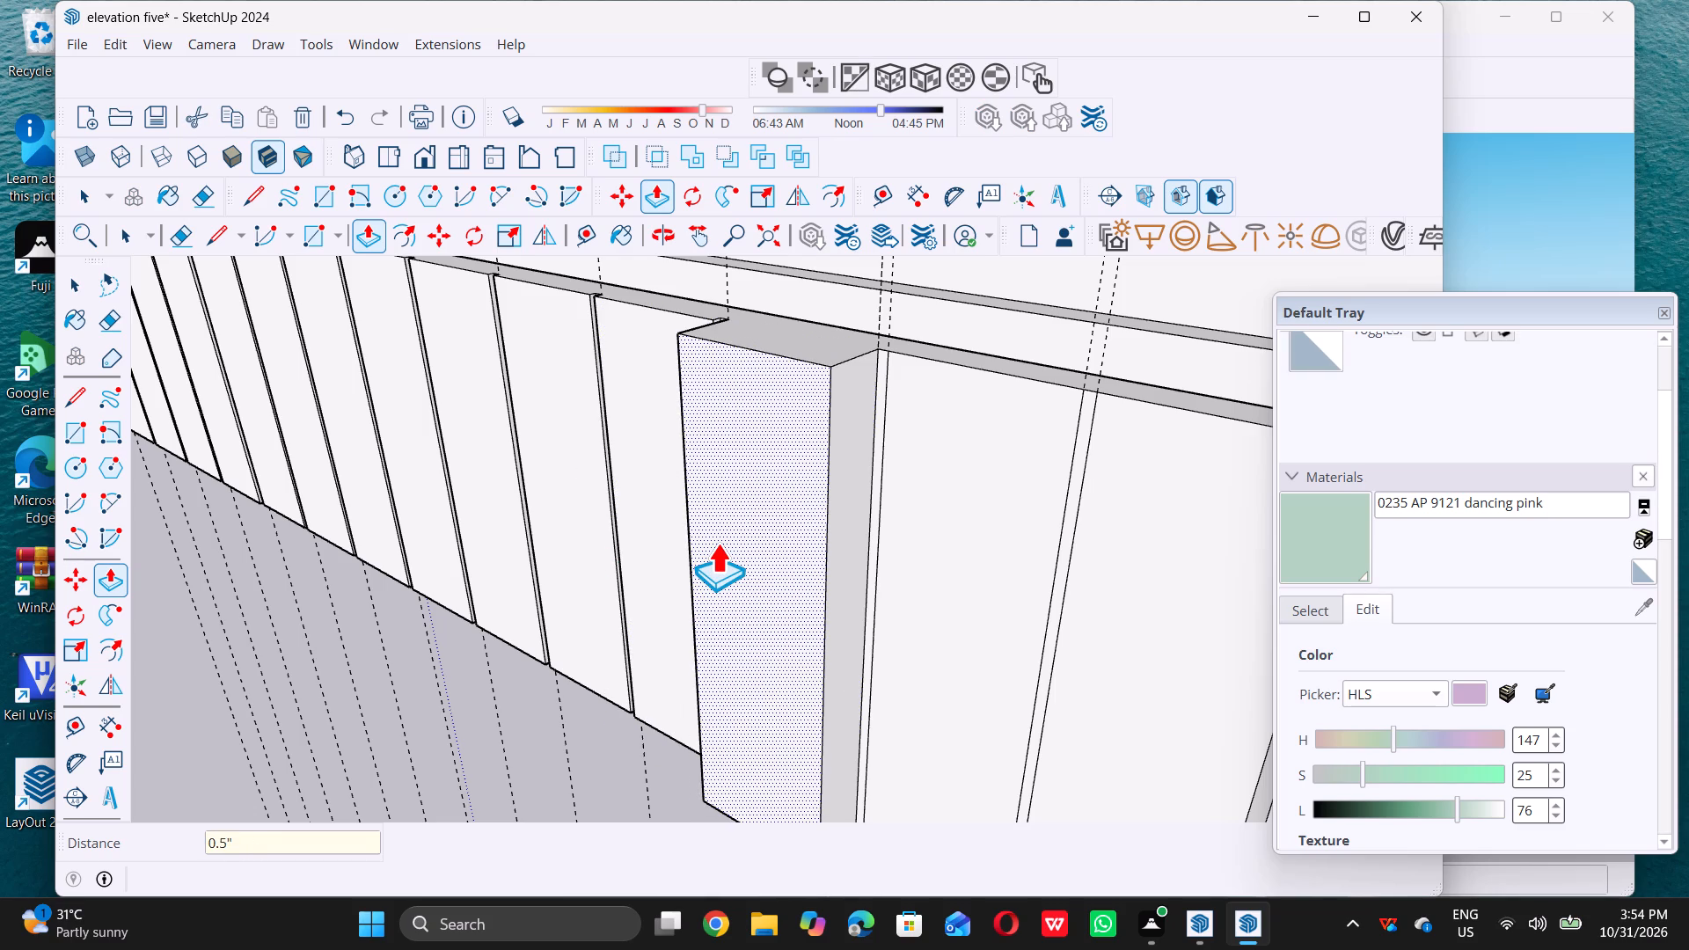
{"action": "double_click", "coordinate": [957, 547]}
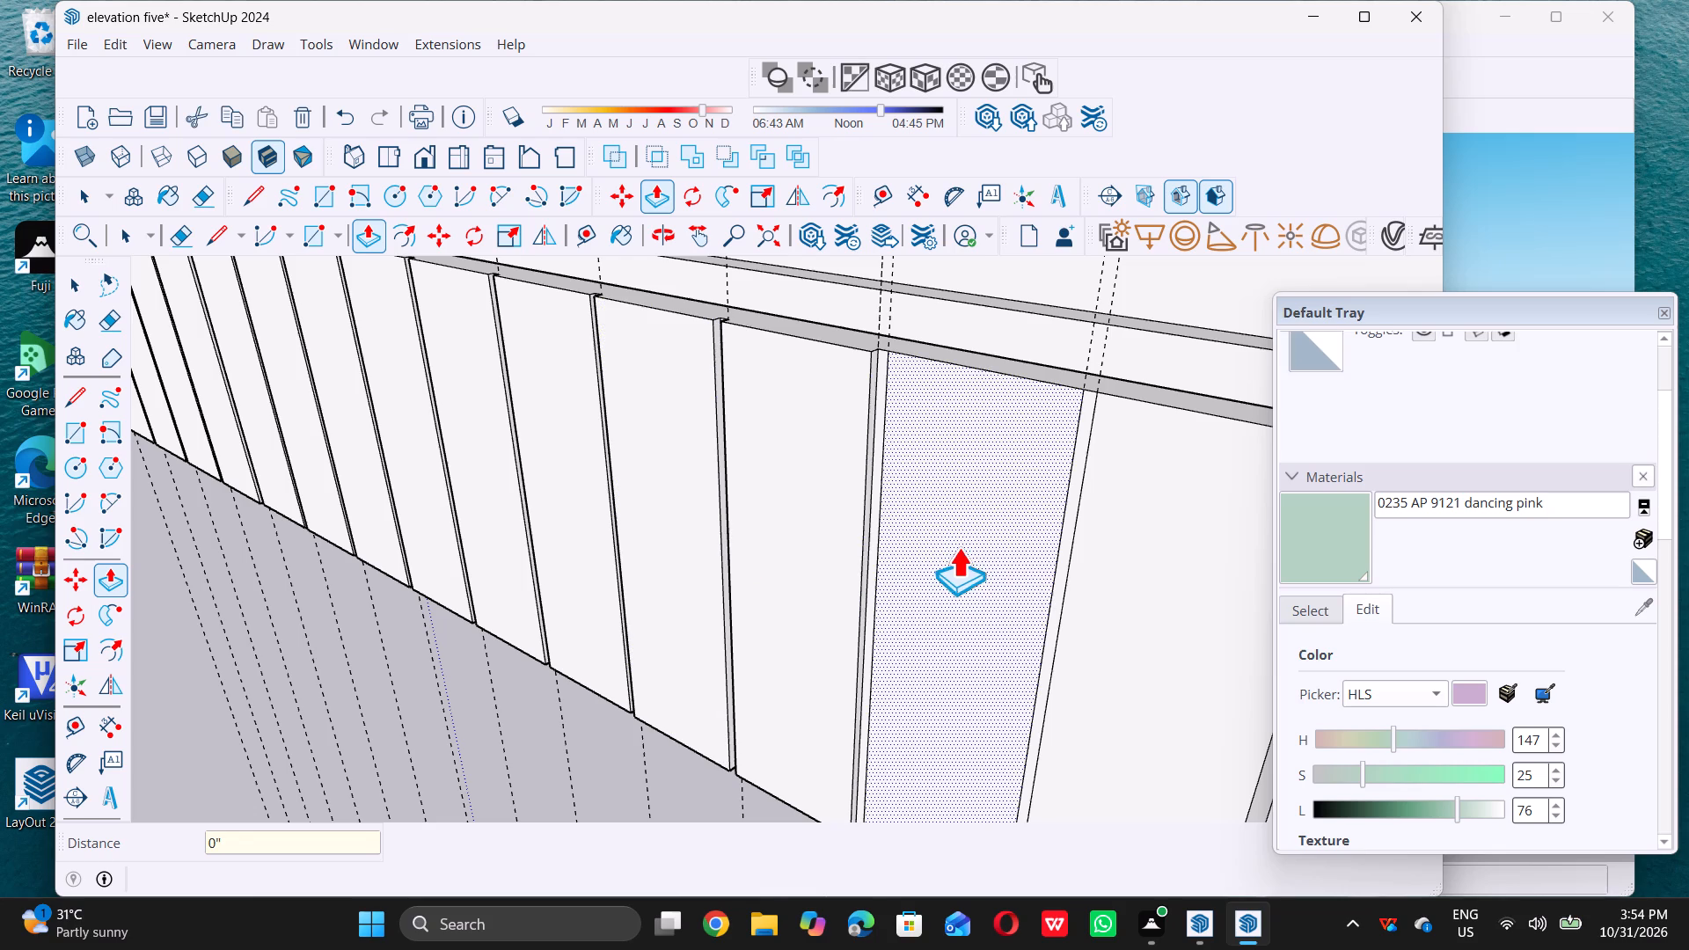
Pull the fifteenth and last panel of the planter block's front outward 0.5".
{"action": "double_click", "coordinate": [1152, 555]}
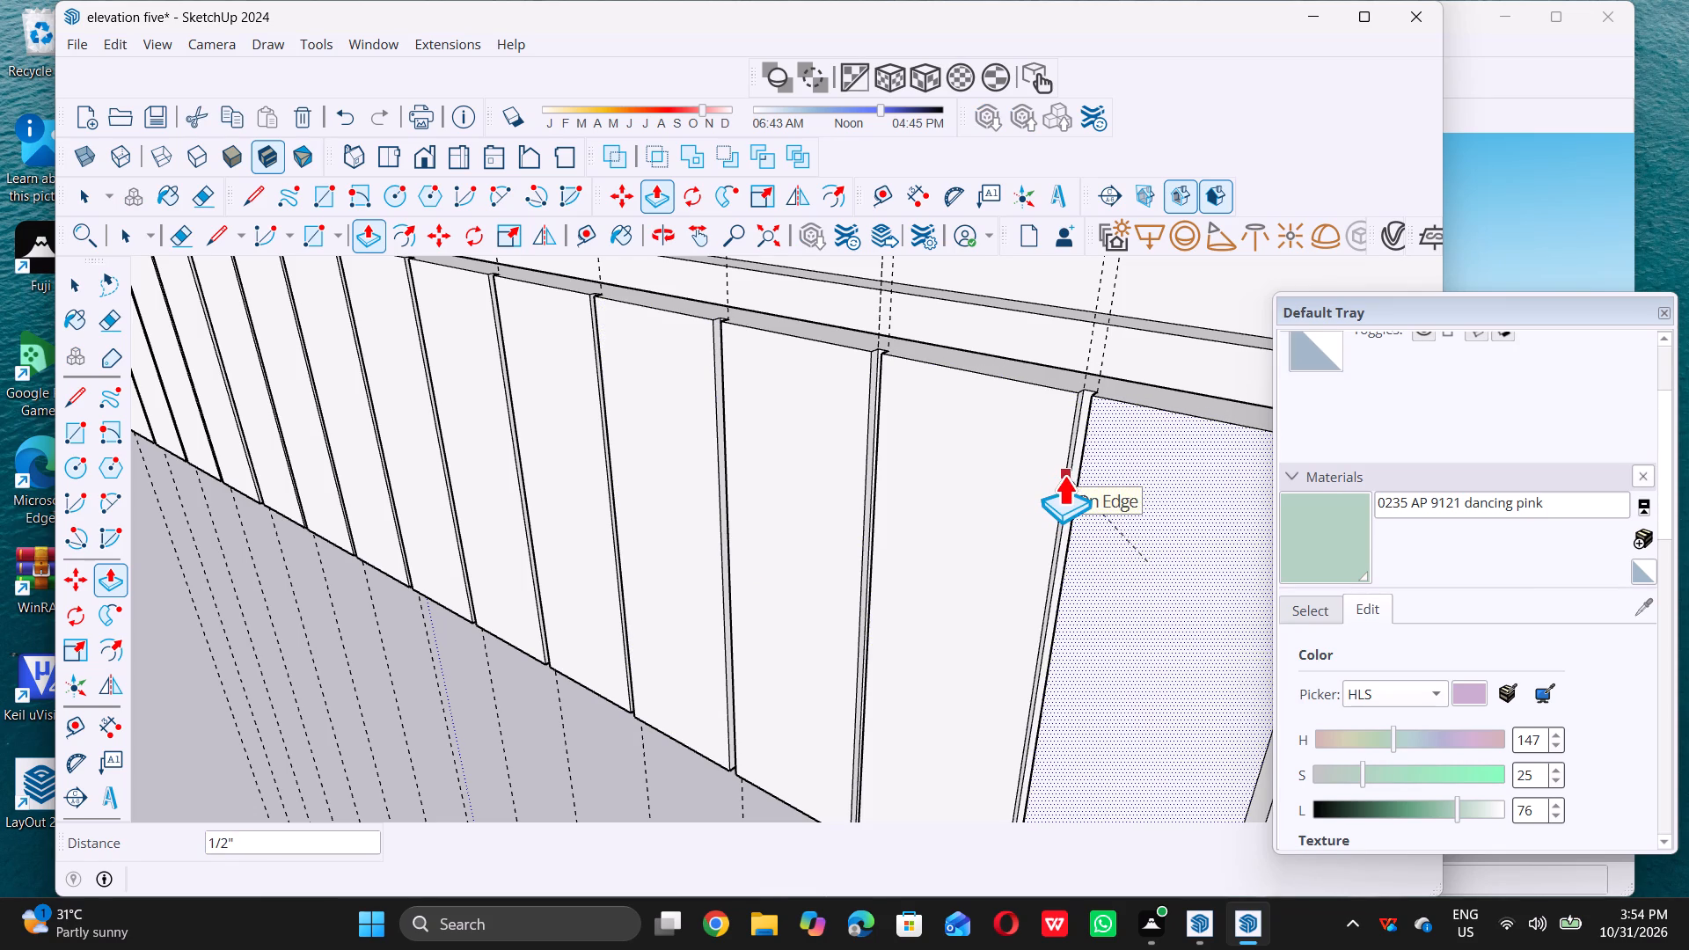
{"action": "key", "text": "space"}
{"action": "scroll", "coordinate": [1088, 495], "scroll_direction": "down", "scroll_amount": 7}
{"action": "scroll", "coordinate": [1084, 520], "scroll_direction": "up", "scroll_amount": 4}
{"action": "left_click", "coordinate": [1084, 524]}
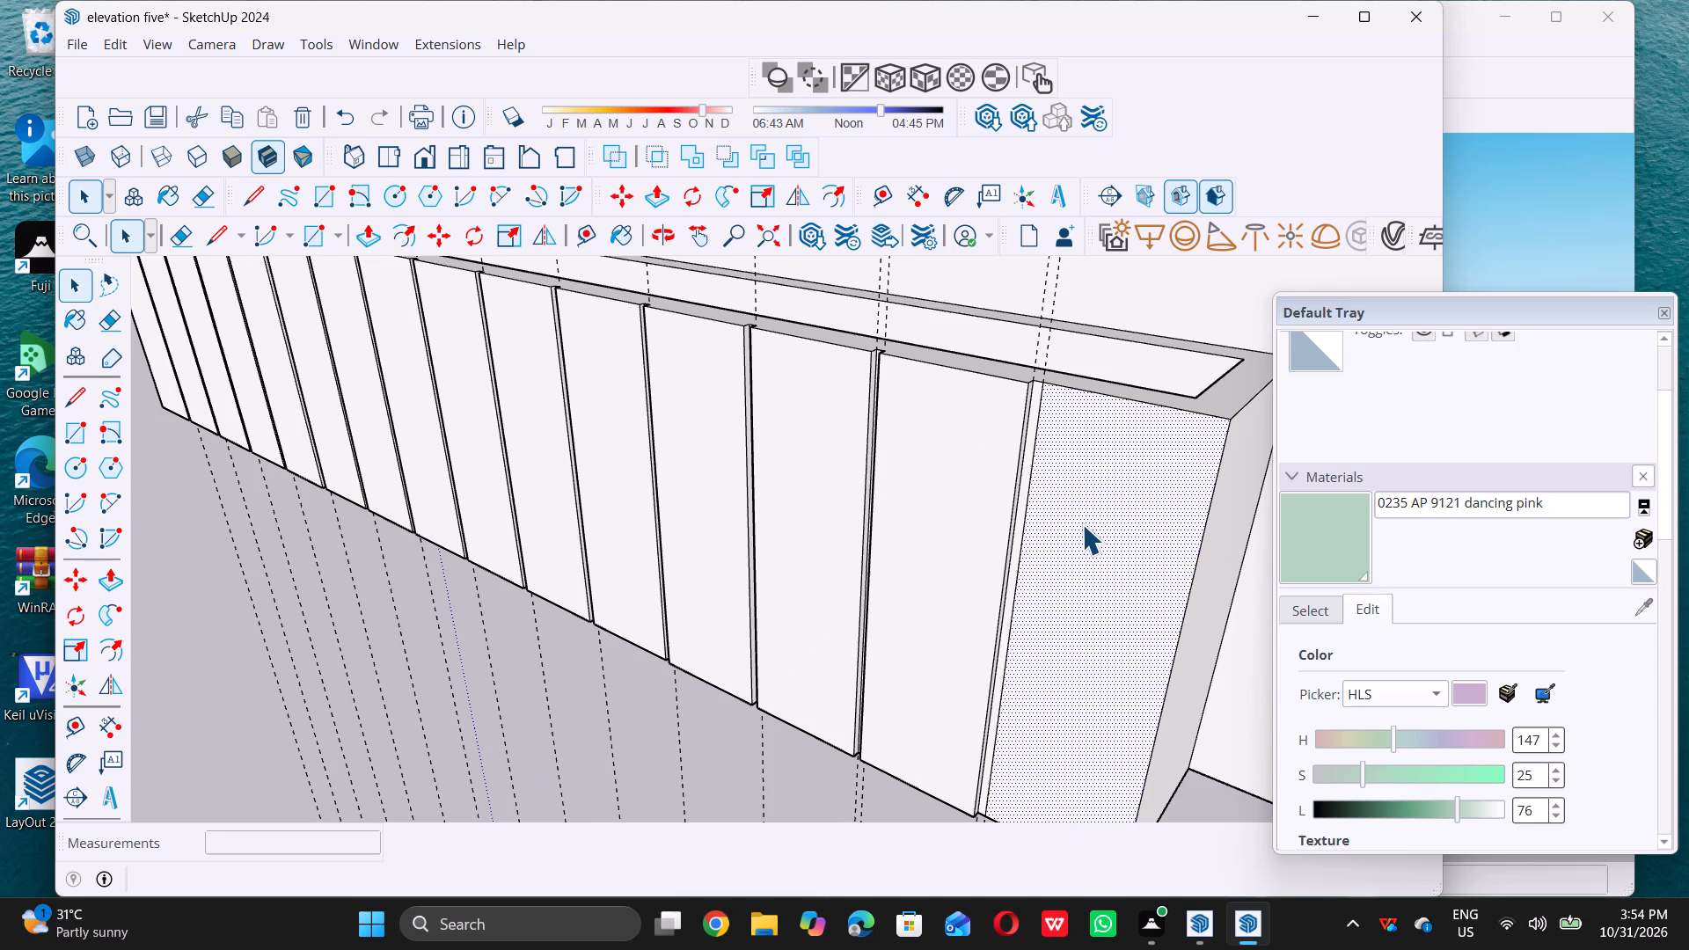
{"action": "key", "text": "p"}
{"action": "left_click", "coordinate": [1078, 527]}
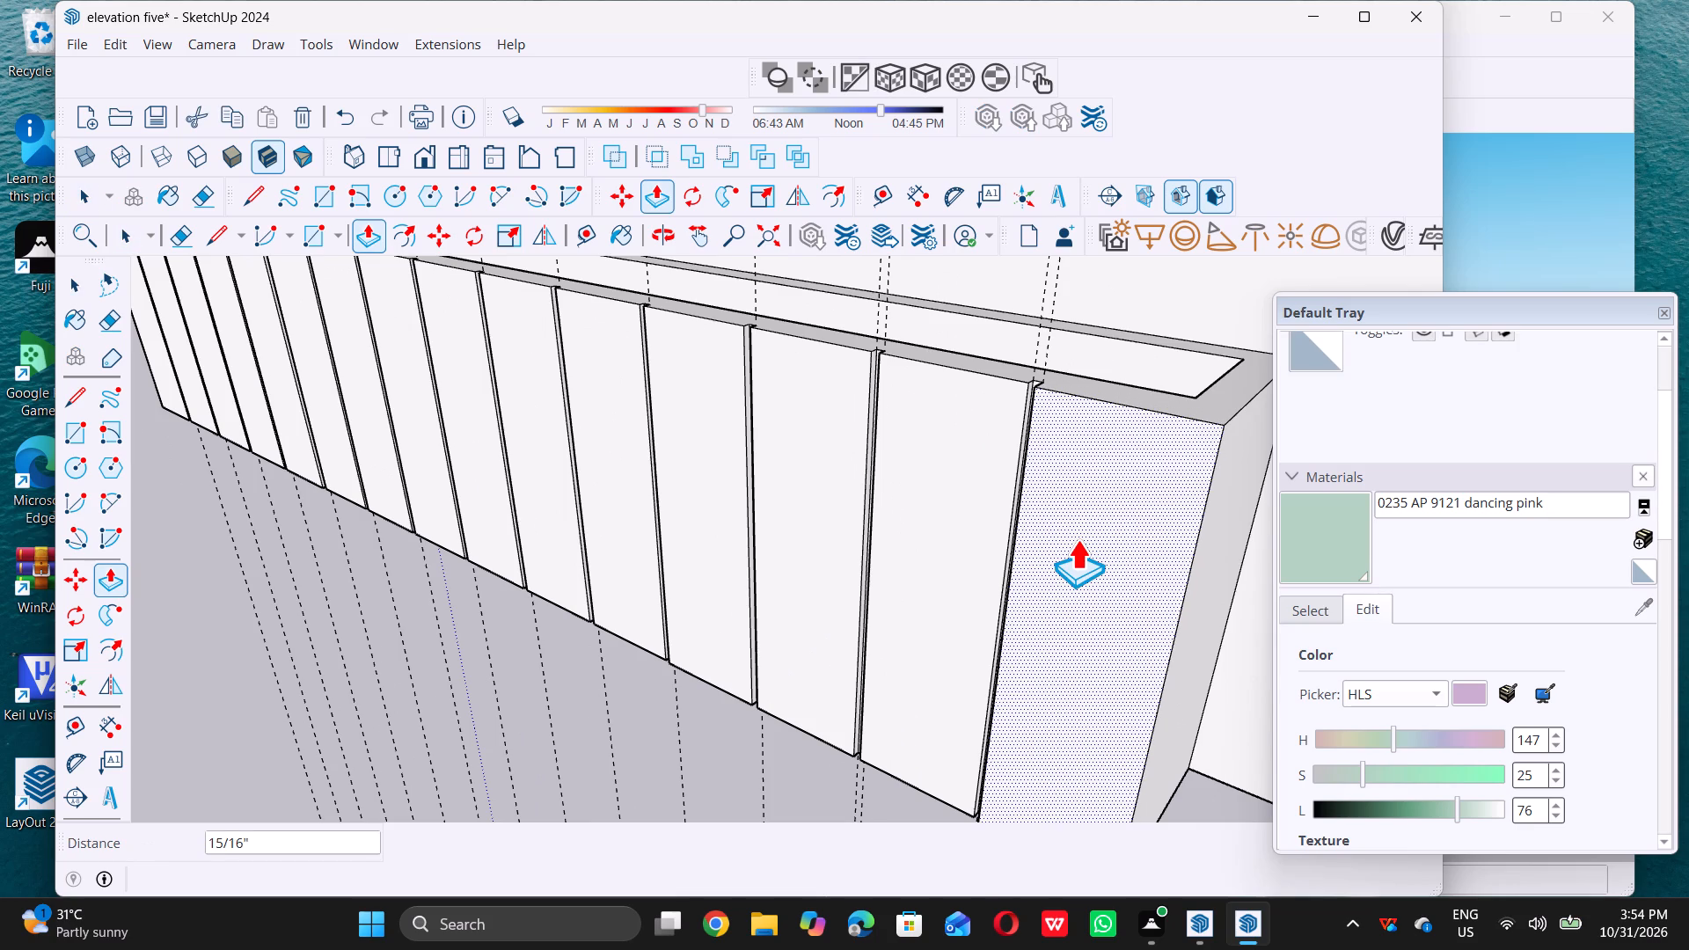
{"action": "key", "text": "0"}
{"action": "type", "text": ".5"}
{"action": "key", "text": "shift+quotedbl"}
{"action": "key", "text": "Return"}
{"action": "key", "text": "space"}
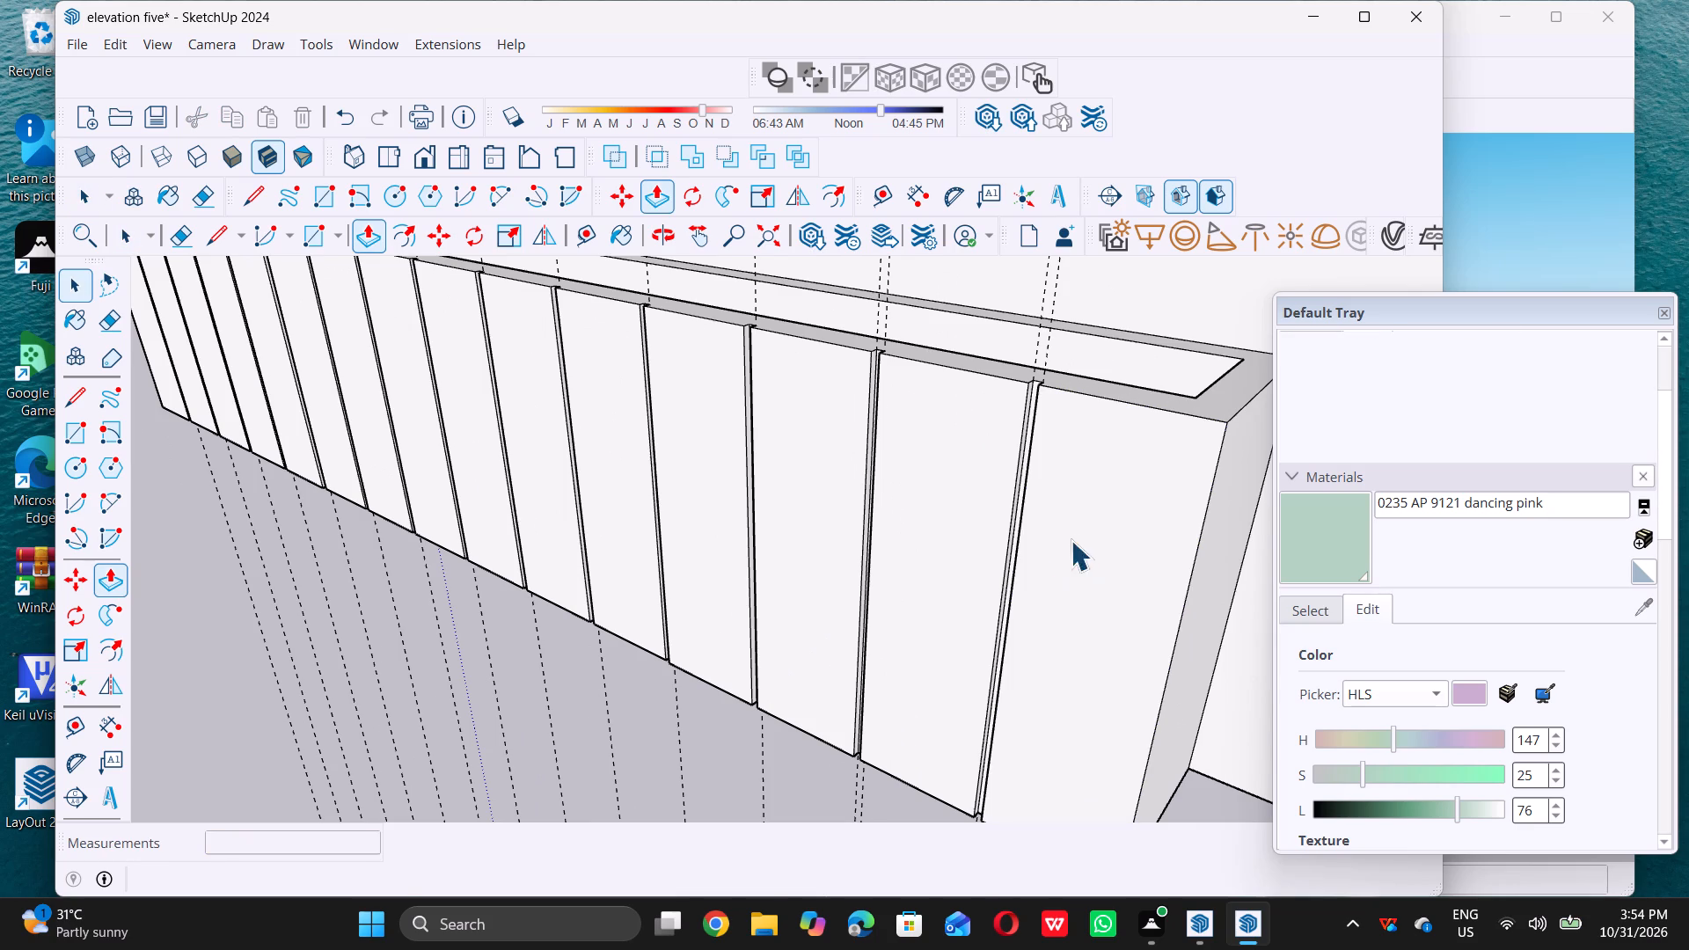
Delete all the guides in the model.
{"action": "scroll", "coordinate": [803, 546], "scroll_direction": "down", "scroll_amount": 20}
{"action": "scroll", "coordinate": [803, 546], "scroll_direction": "down", "scroll_amount": 6}
{"action": "middle_click_drag", "start_coordinate": [808, 580], "coordinate": [921, 507]}
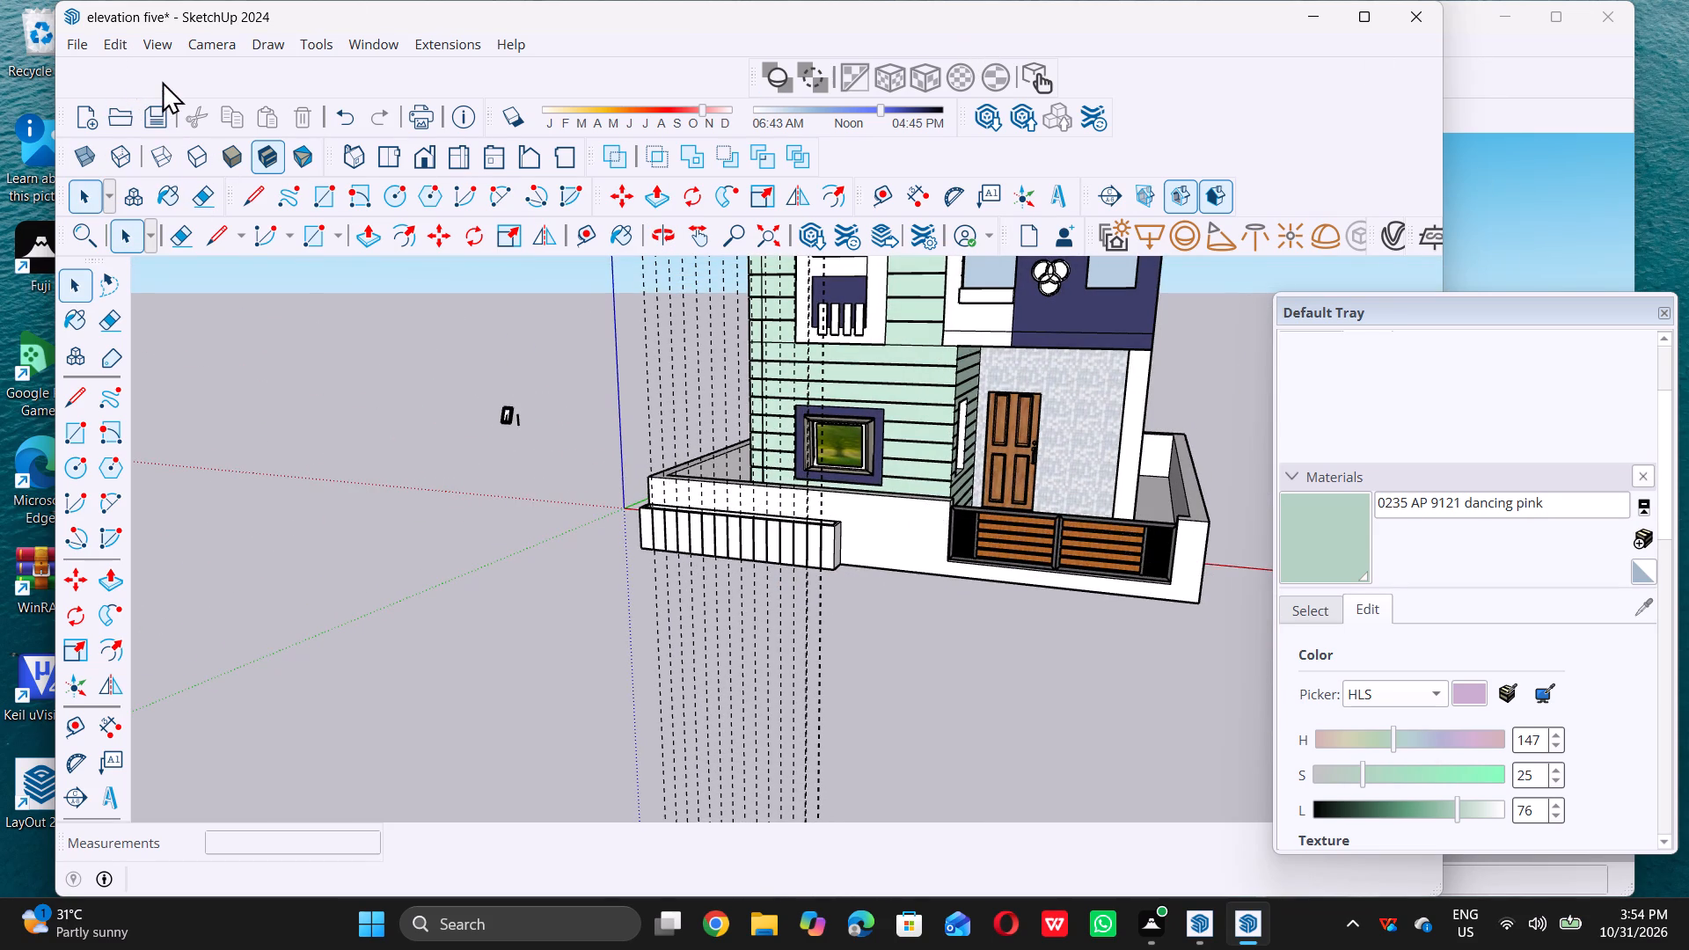
{"action": "left_click", "coordinate": [118, 47]}
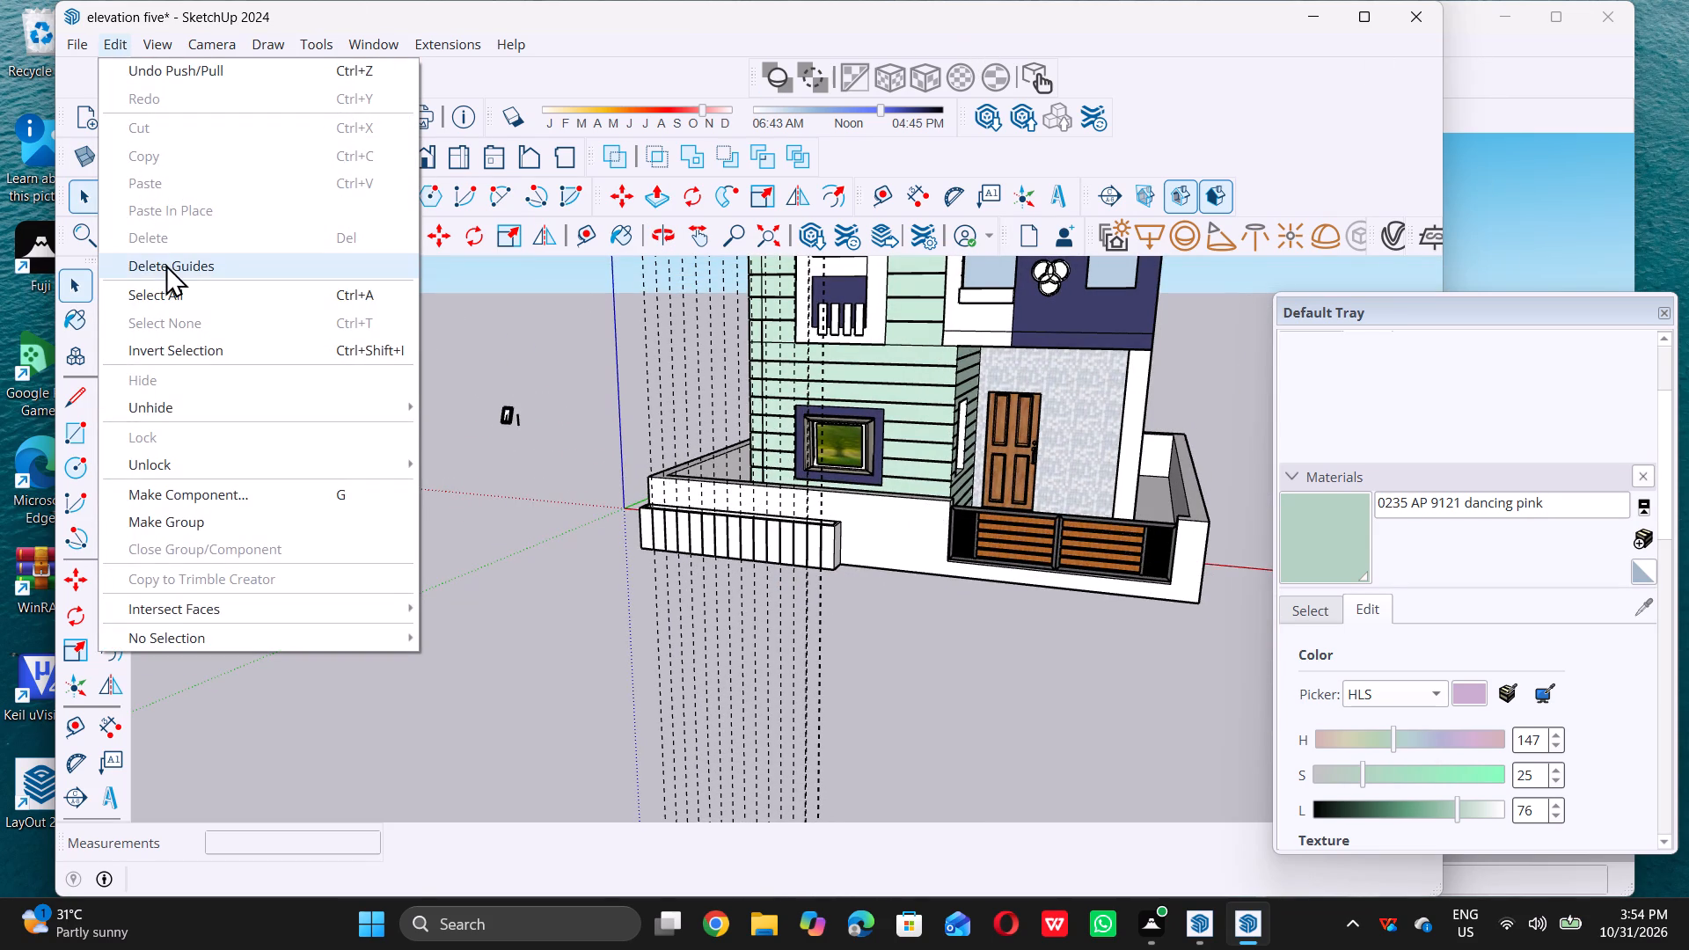
{"action": "double_click", "coordinate": [172, 270]}
Paint all fifteen front panels of the planter block with the pale green 0235 AP 9121 dancing pink material.
{"action": "scroll", "coordinate": [569, 646], "scroll_direction": "down", "scroll_amount": 4}
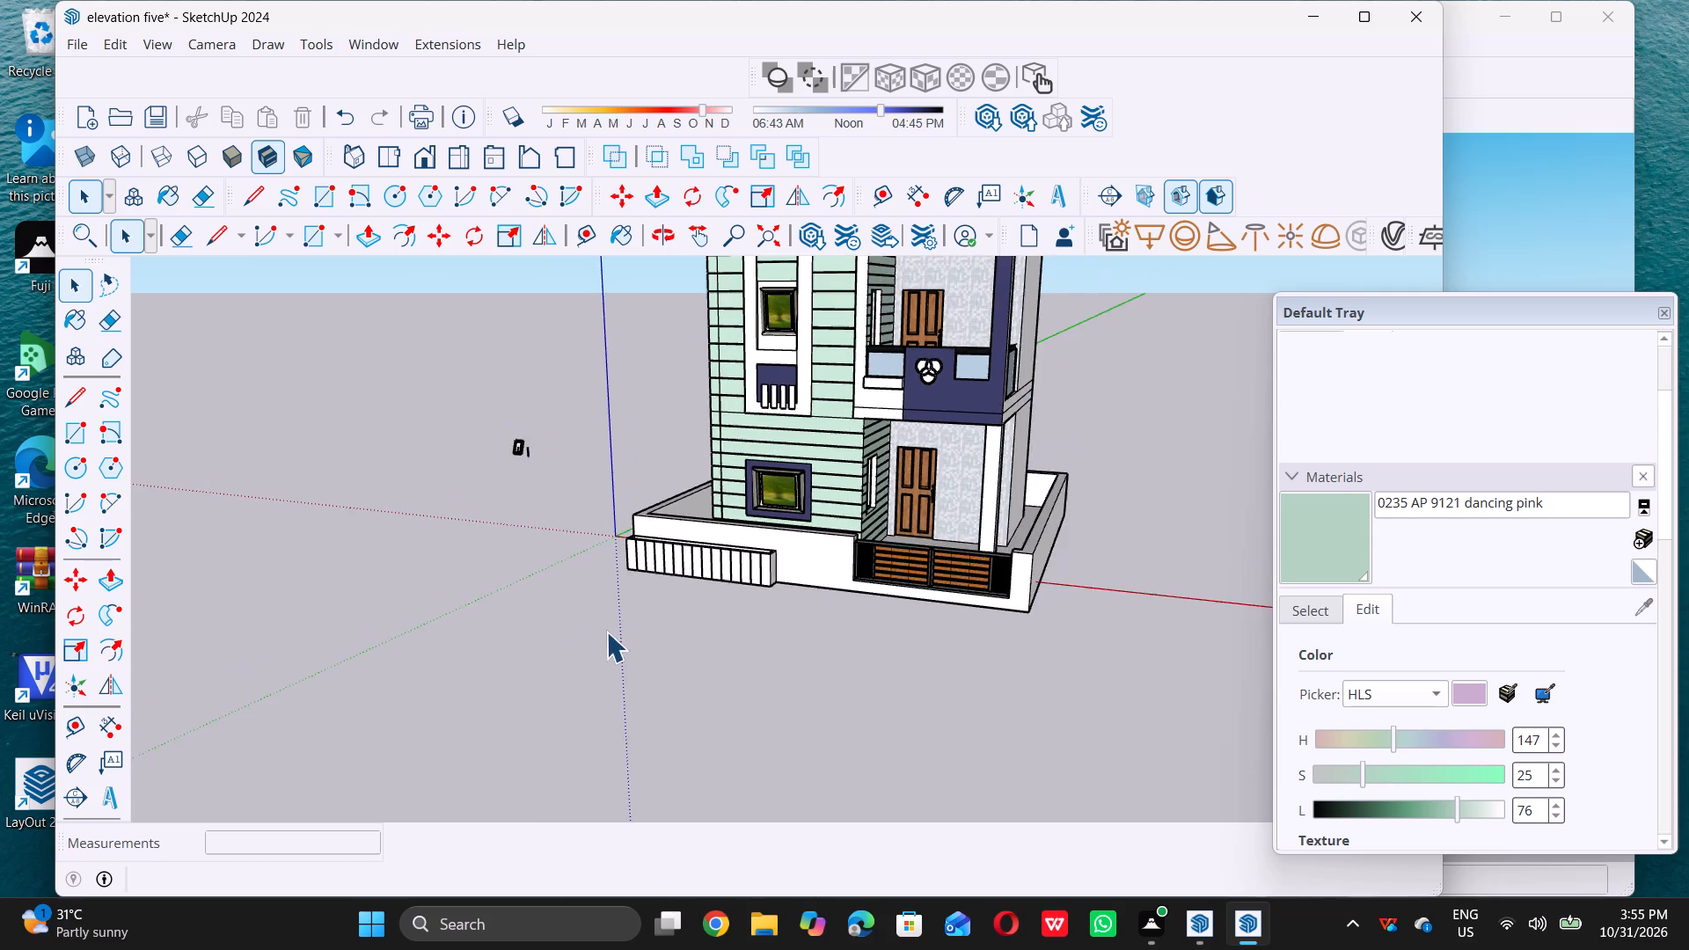
{"action": "middle_click_drag", "start_coordinate": [672, 625], "coordinate": [771, 574]}
{"action": "scroll", "coordinate": [782, 592], "scroll_direction": "up", "scroll_amount": 5}
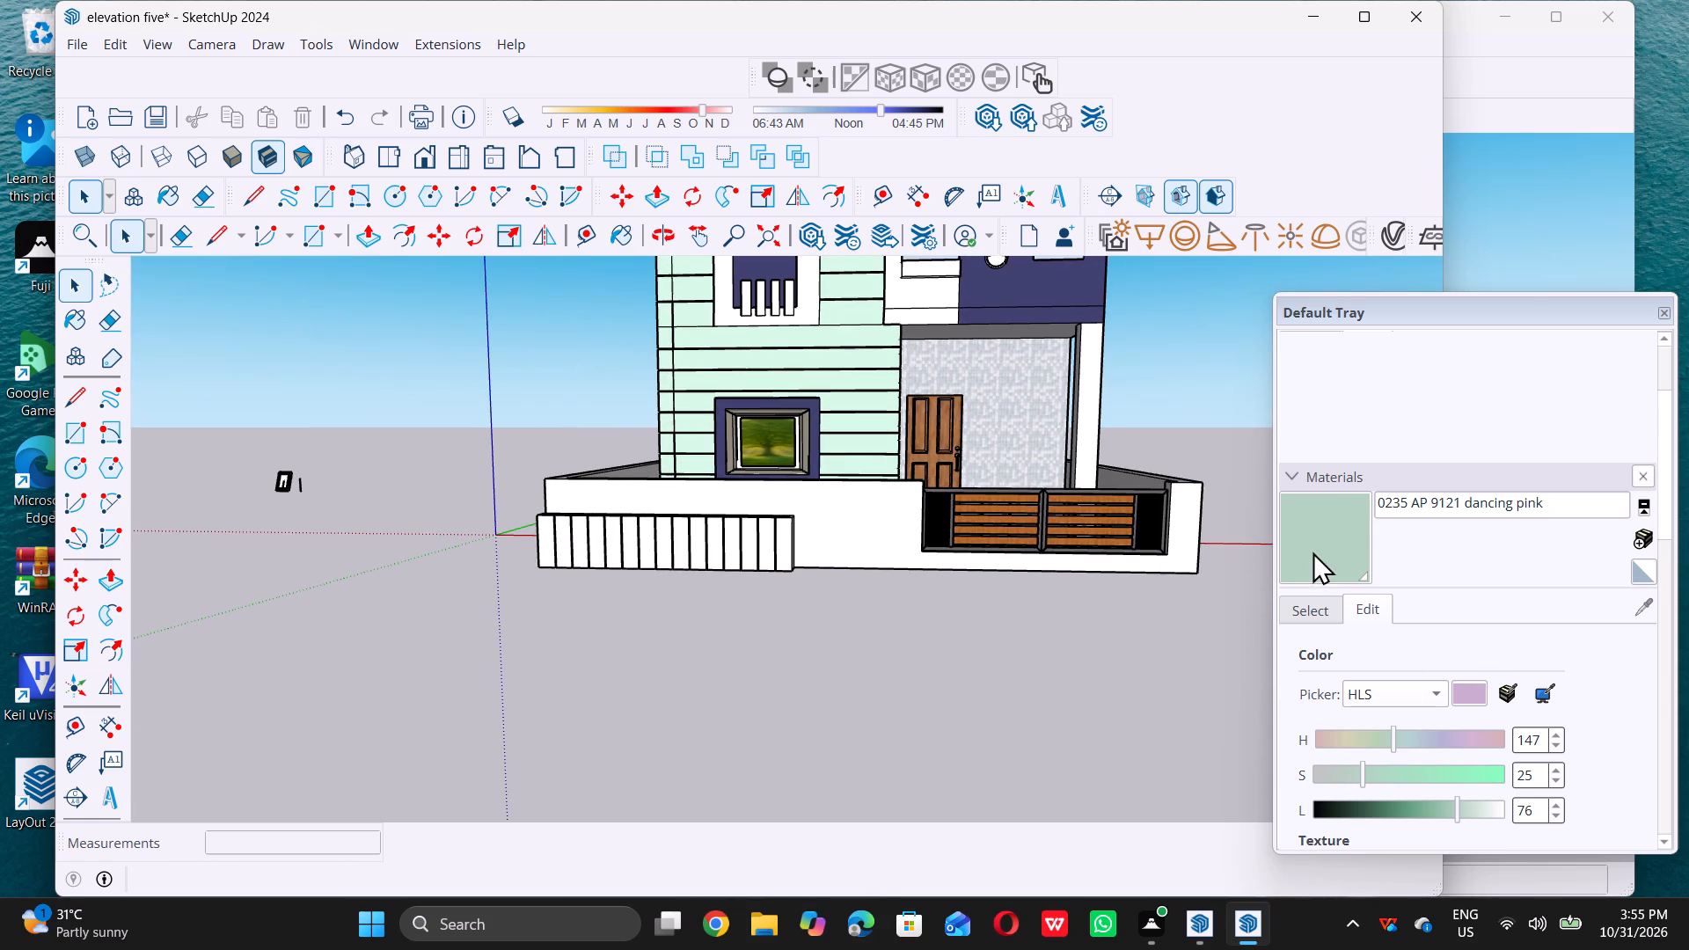
{"action": "scroll", "coordinate": [533, 525], "scroll_direction": "up", "scroll_amount": 3}
{"action": "left_click", "coordinate": [1334, 537]}
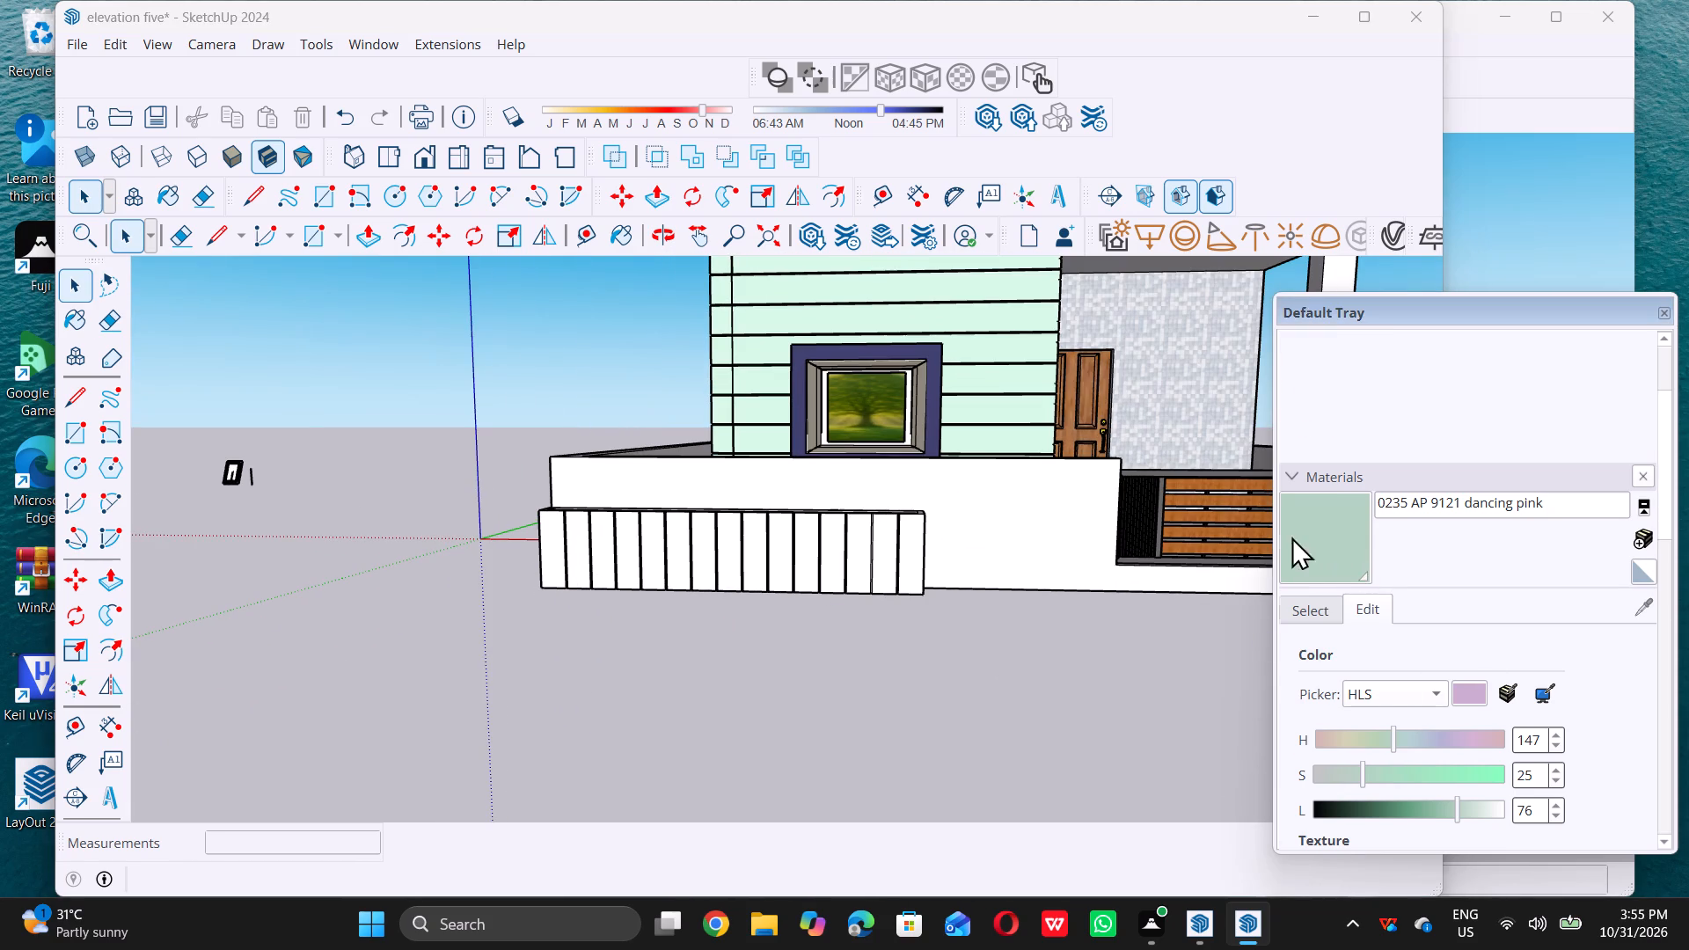
{"action": "scroll", "coordinate": [874, 543], "scroll_direction": "up", "scroll_amount": 4}
{"action": "left_click", "coordinate": [929, 546]}
{"action": "double_click", "coordinate": [884, 546]}
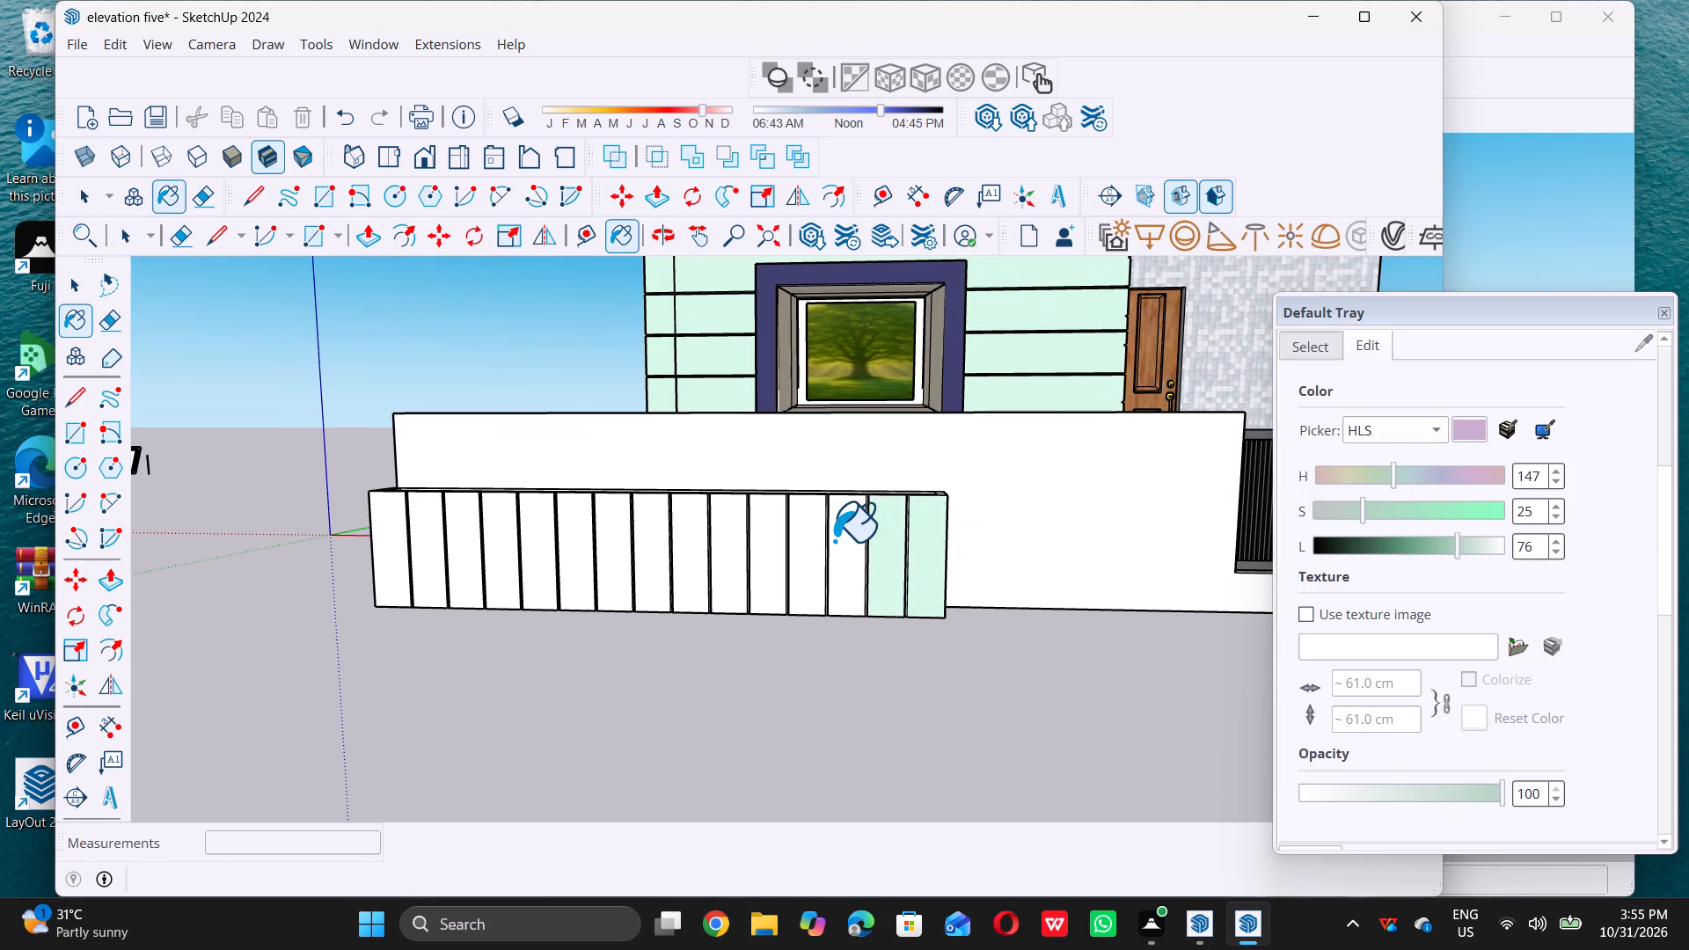
{"action": "double_click", "coordinate": [842, 541]}
{"action": "double_click", "coordinate": [813, 544]}
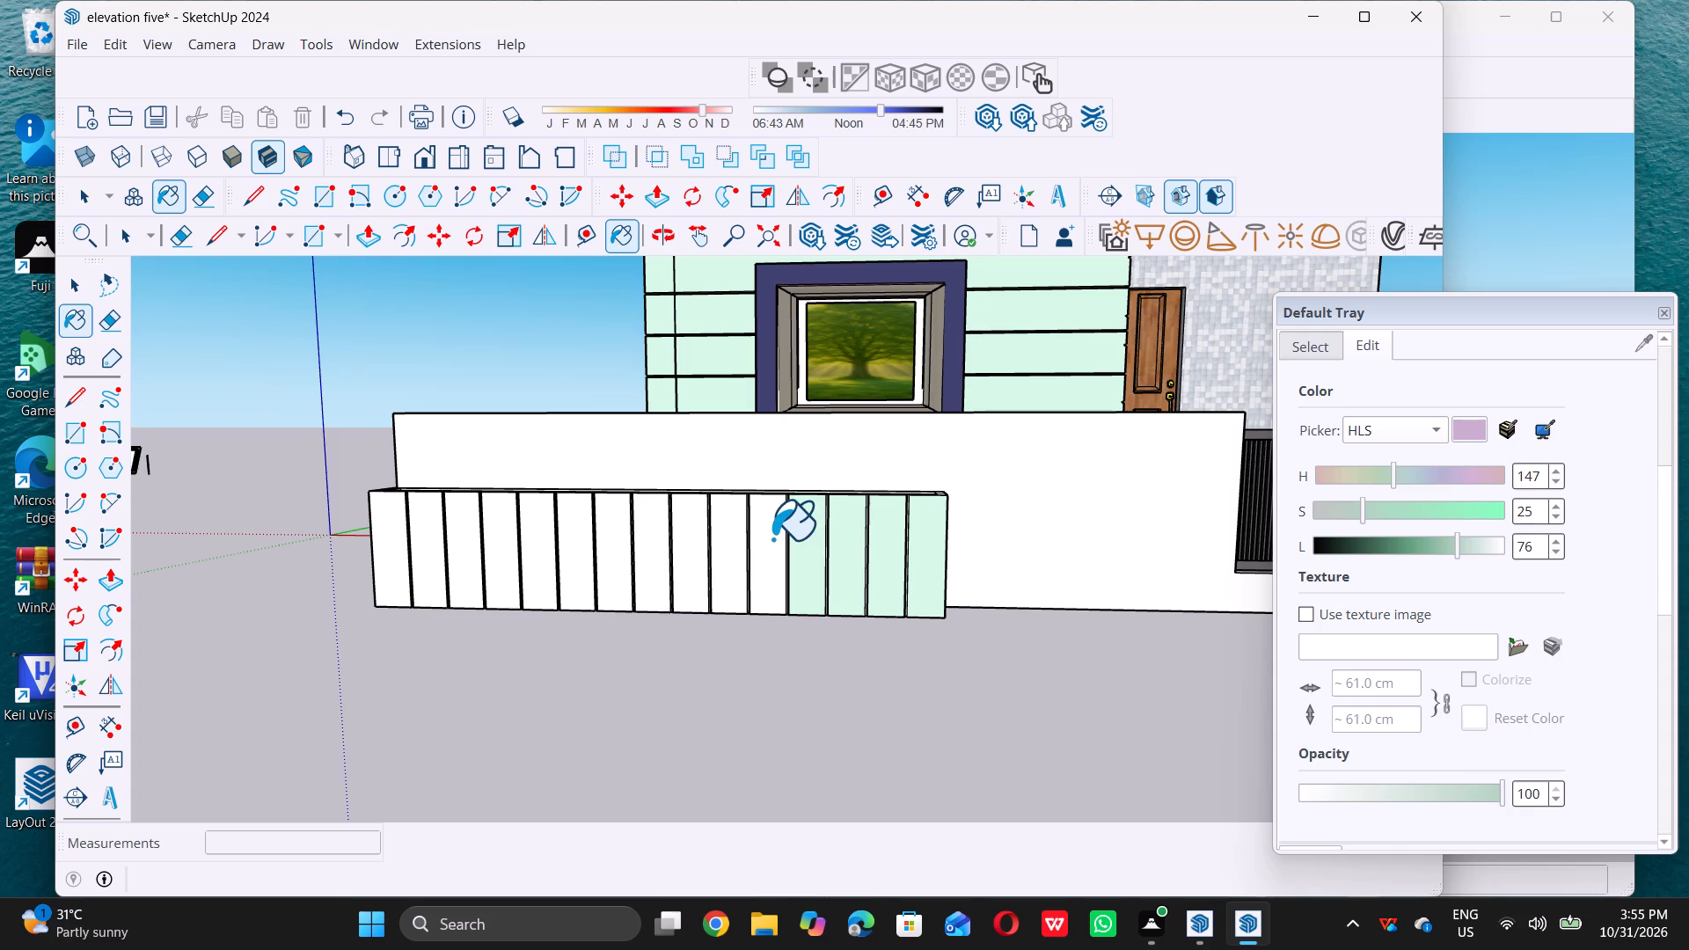
{"action": "left_click", "coordinate": [769, 538]}
{"action": "triple_click", "coordinate": [737, 539]}
{"action": "left_click", "coordinate": [682, 543]}
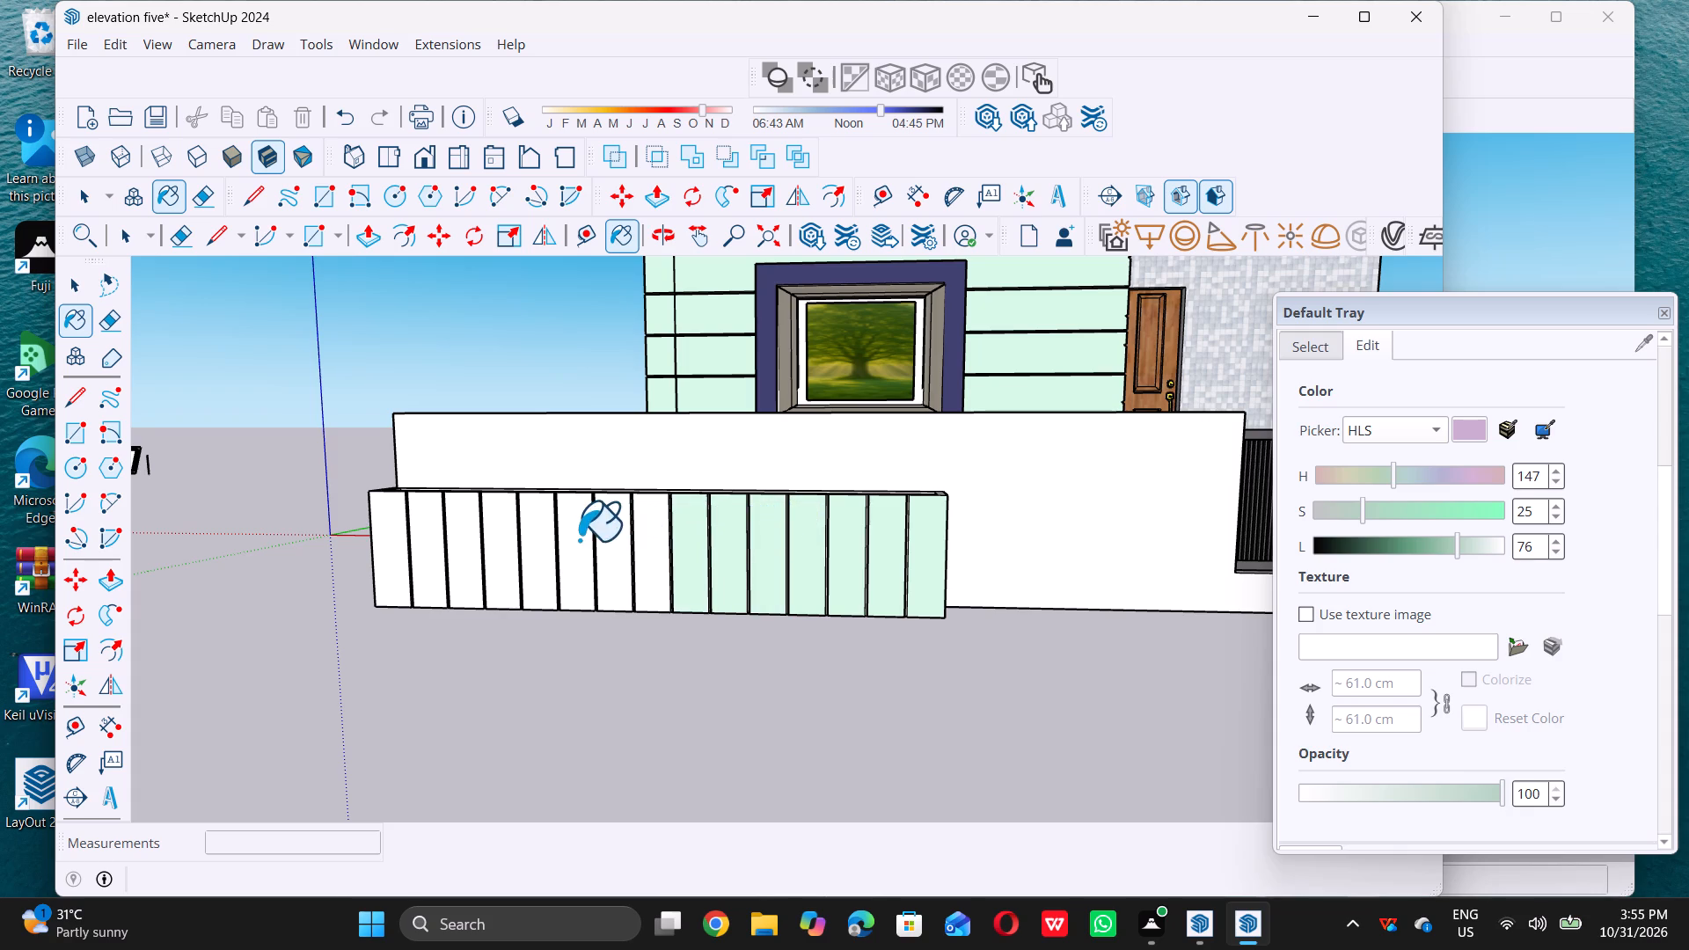
{"action": "triple_click", "coordinate": [578, 539]}
{"action": "left_click", "coordinate": [519, 545]}
{"action": "left_click", "coordinate": [487, 549]}
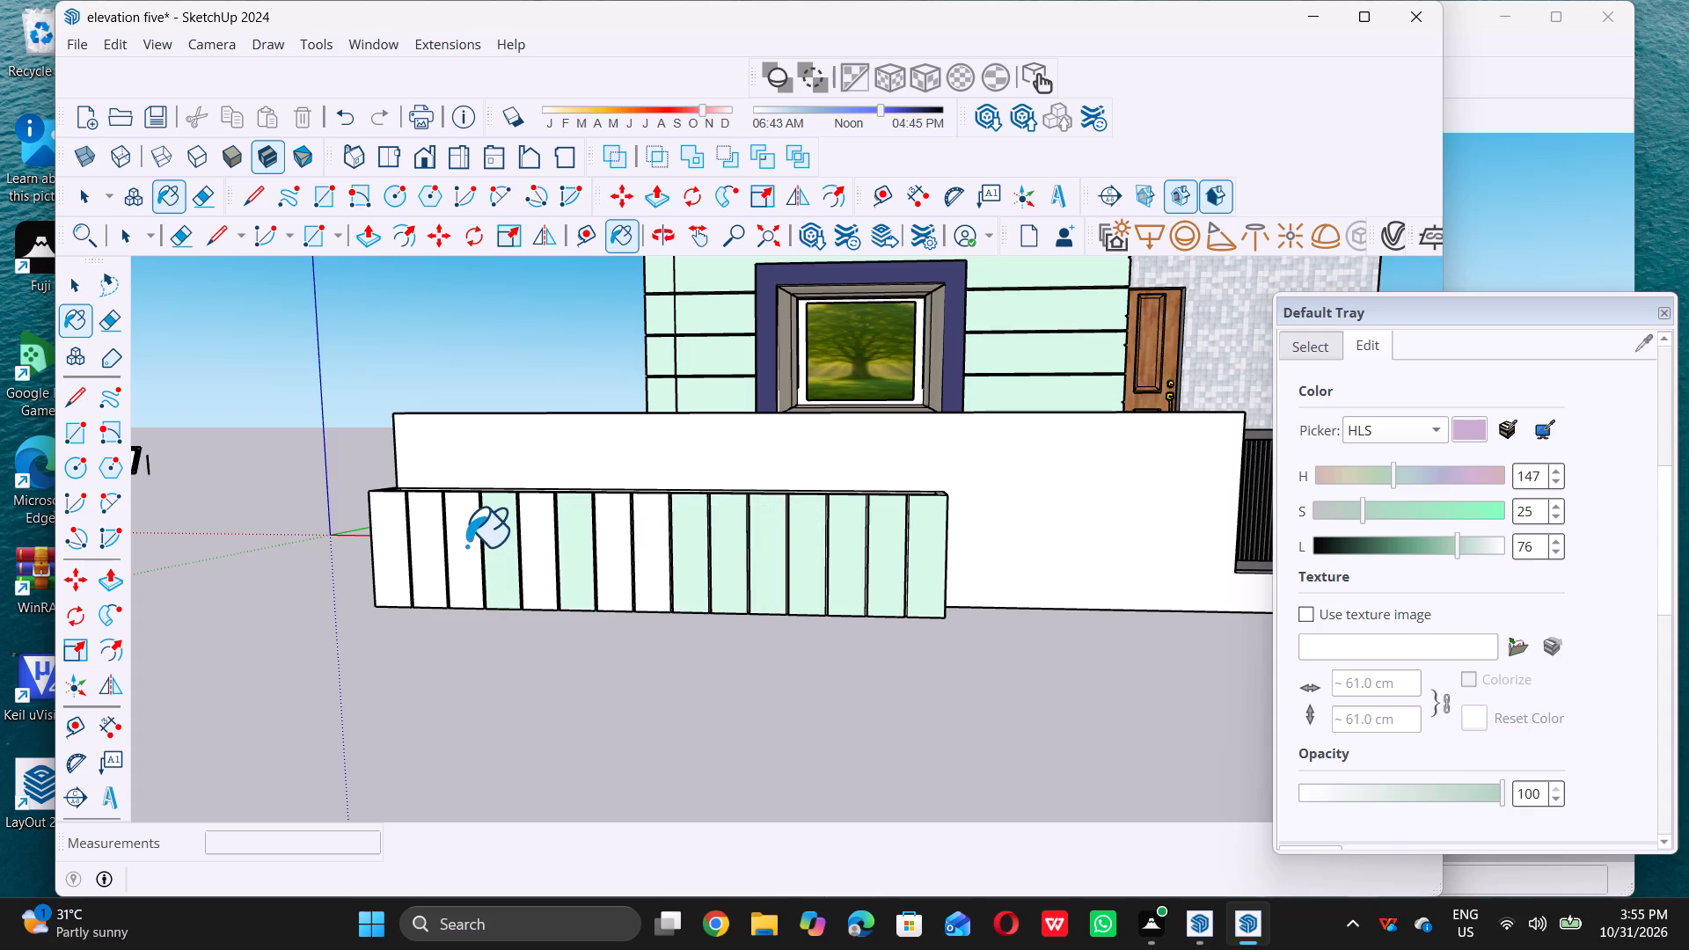
{"action": "left_click", "coordinate": [463, 544]}
{"action": "left_click", "coordinate": [434, 547]}
{"action": "left_click", "coordinate": [399, 545]}
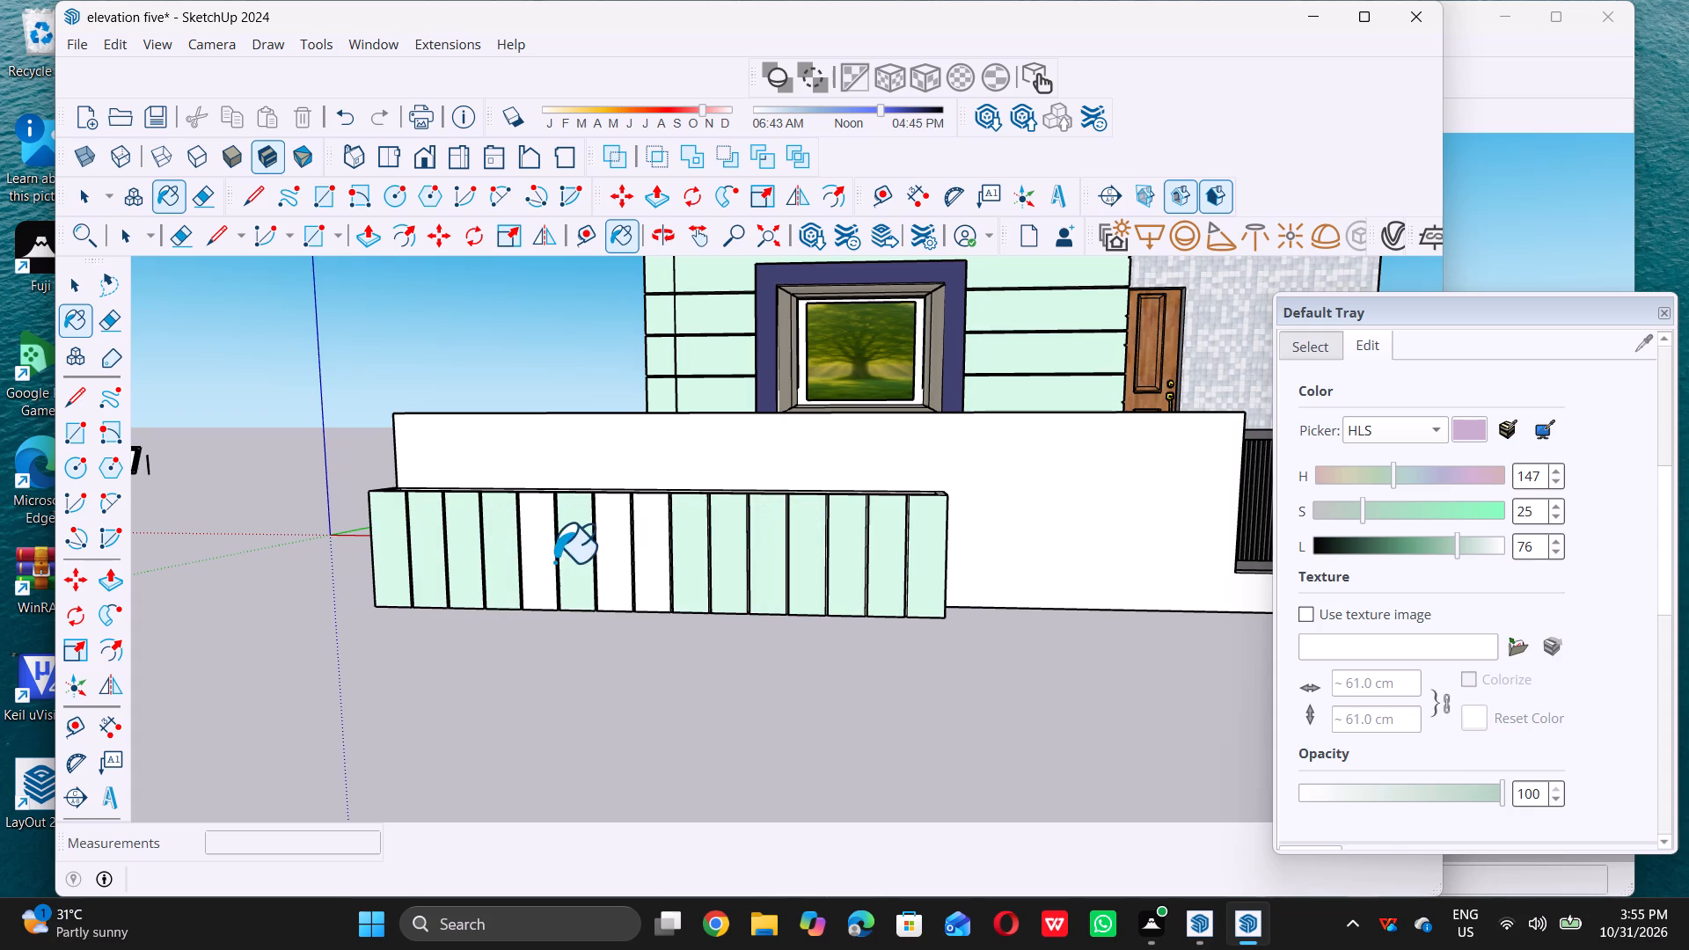
{"action": "left_click_drag", "start_coordinate": [538, 560], "coordinate": [546, 559]}
{"action": "left_click", "coordinate": [618, 561]}
{"action": "left_click", "coordinate": [651, 562]}
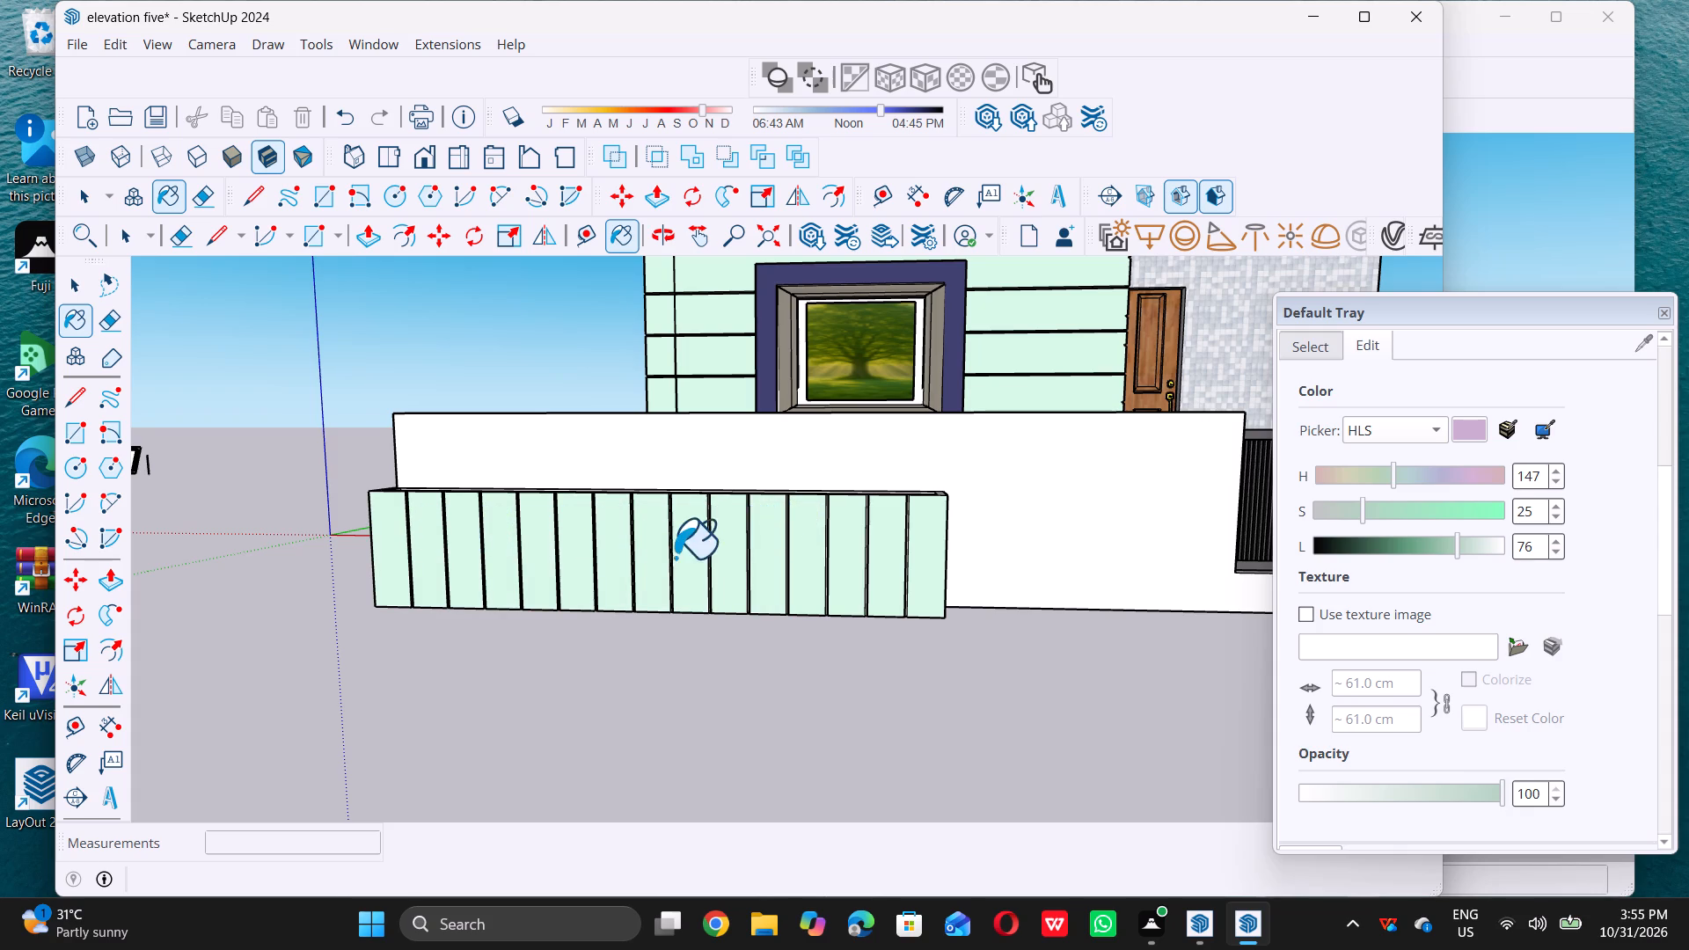
{"action": "key", "text": "space"}
Paint the frame of the top-floor balcony railing with a muted purple from the Asian Paints Chromatics collection.
{"action": "scroll", "coordinate": [674, 591], "scroll_direction": "up", "scroll_amount": 5}
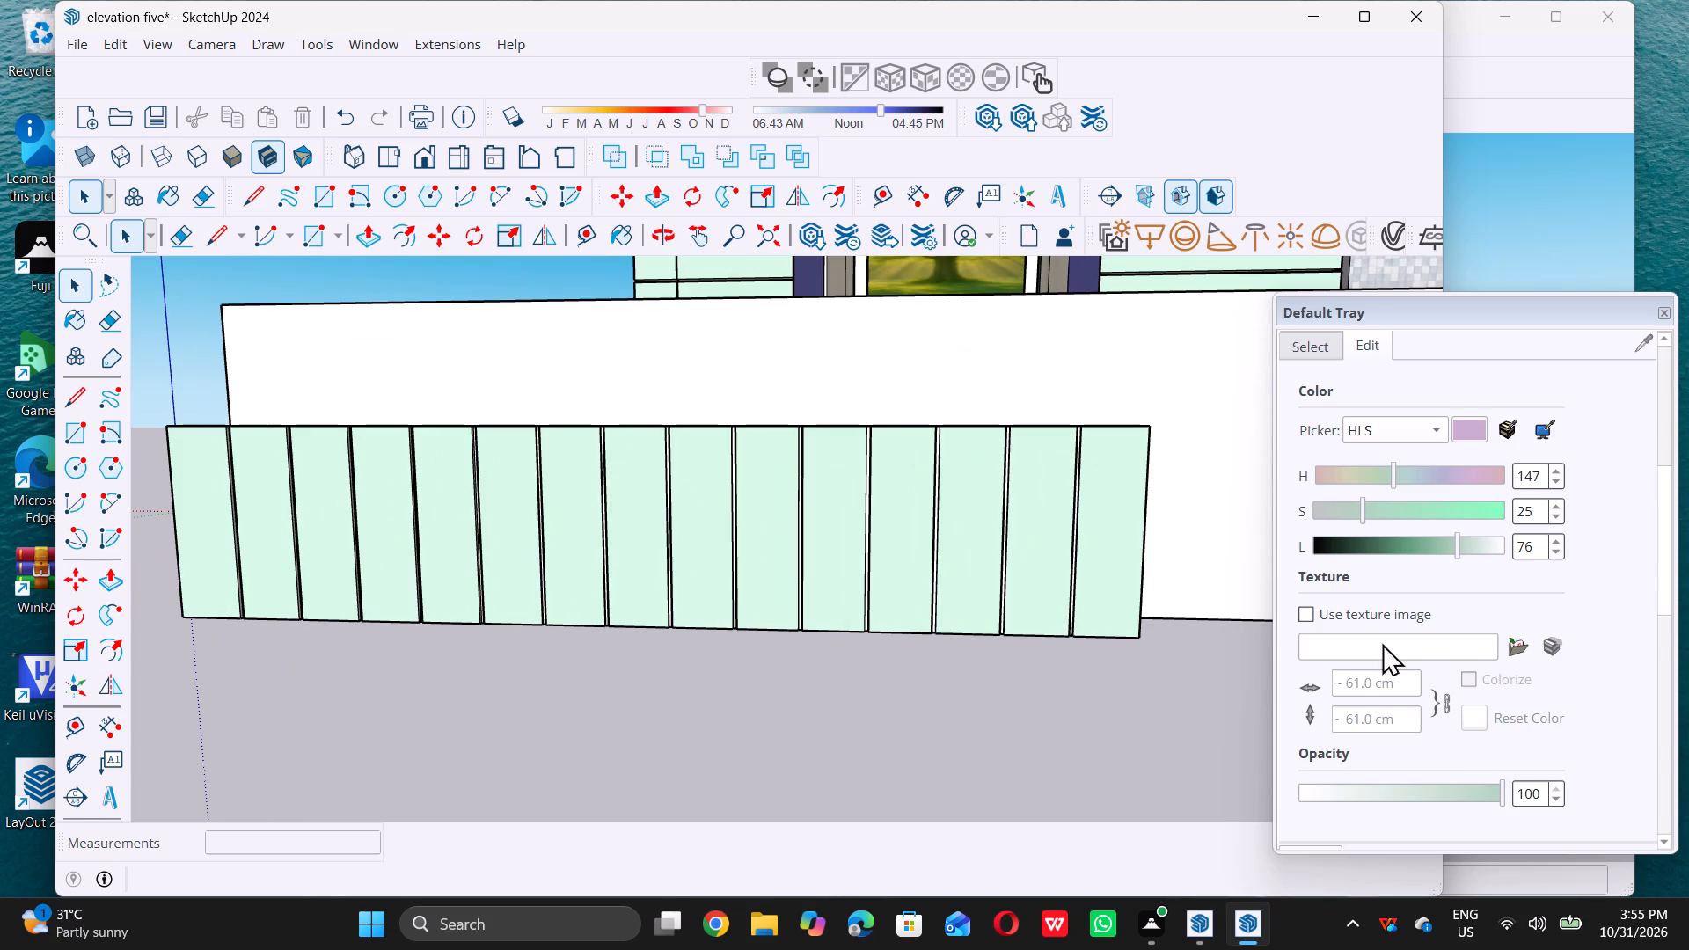
{"action": "scroll", "coordinate": [1382, 643], "scroll_direction": "down", "scroll_amount": 5}
{"action": "scroll", "coordinate": [1393, 638], "scroll_direction": "up", "scroll_amount": 4}
{"action": "scroll", "coordinate": [1441, 644], "scroll_direction": "down", "scroll_amount": 9}
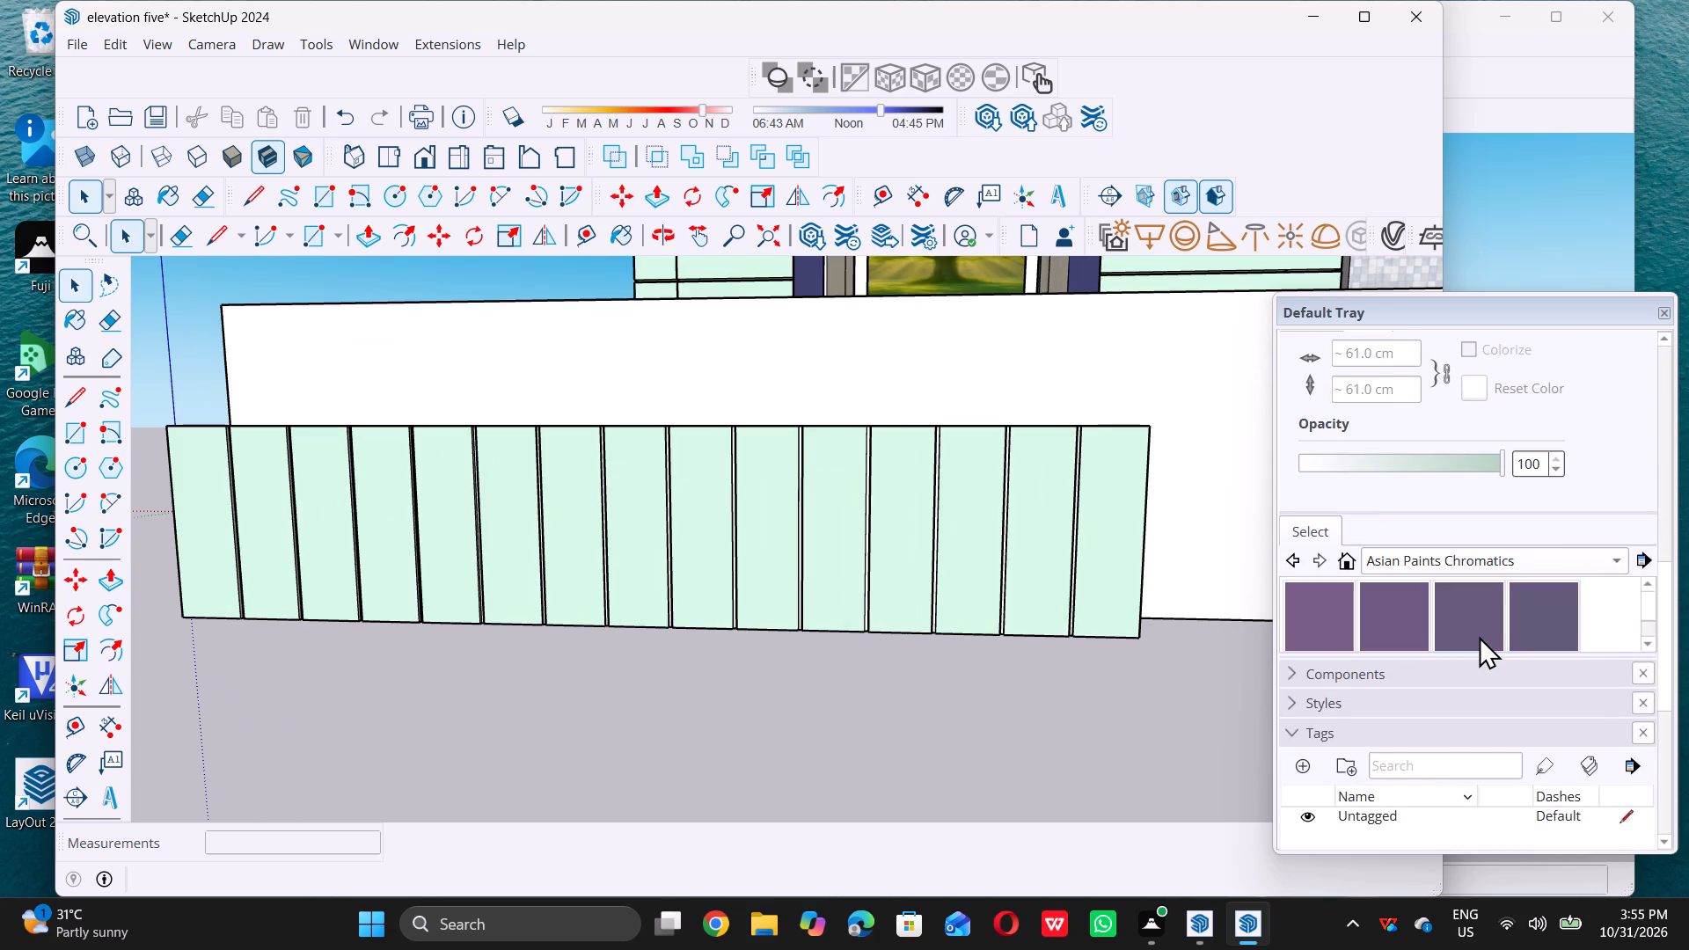
{"action": "scroll", "coordinate": [1478, 636], "scroll_direction": "down", "scroll_amount": 3}
{"action": "scroll", "coordinate": [1481, 627], "scroll_direction": "up", "scroll_amount": 2}
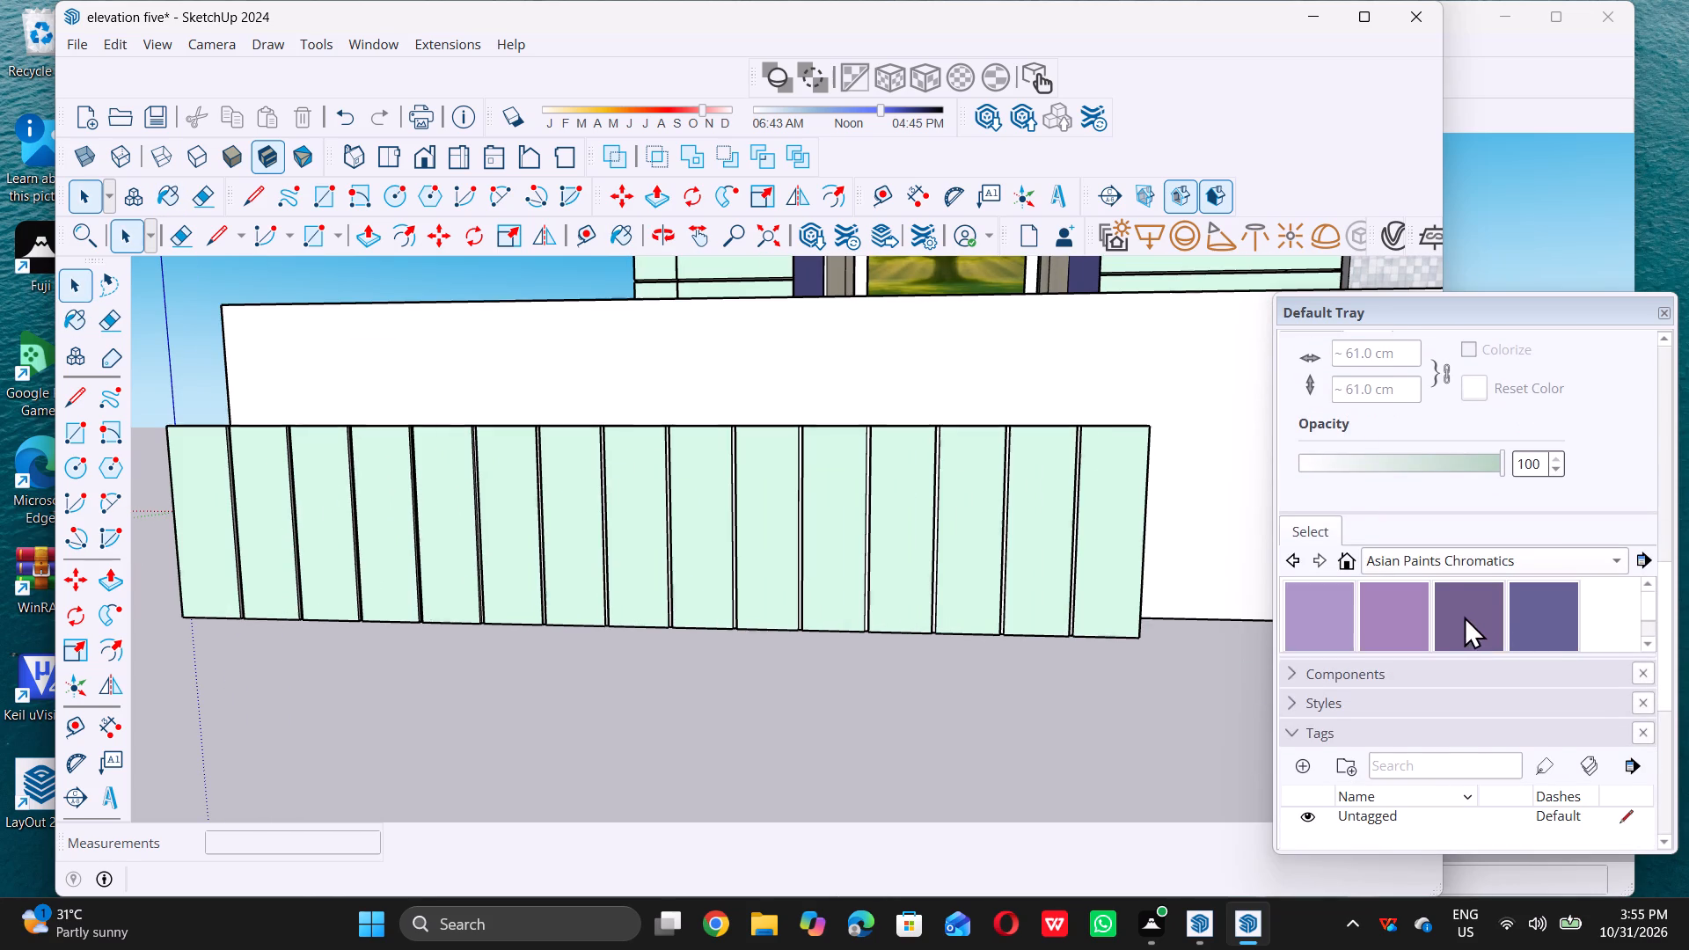
{"action": "left_click", "coordinate": [1460, 616]}
{"action": "scroll", "coordinate": [1099, 707], "scroll_direction": "down", "scroll_amount": 6}
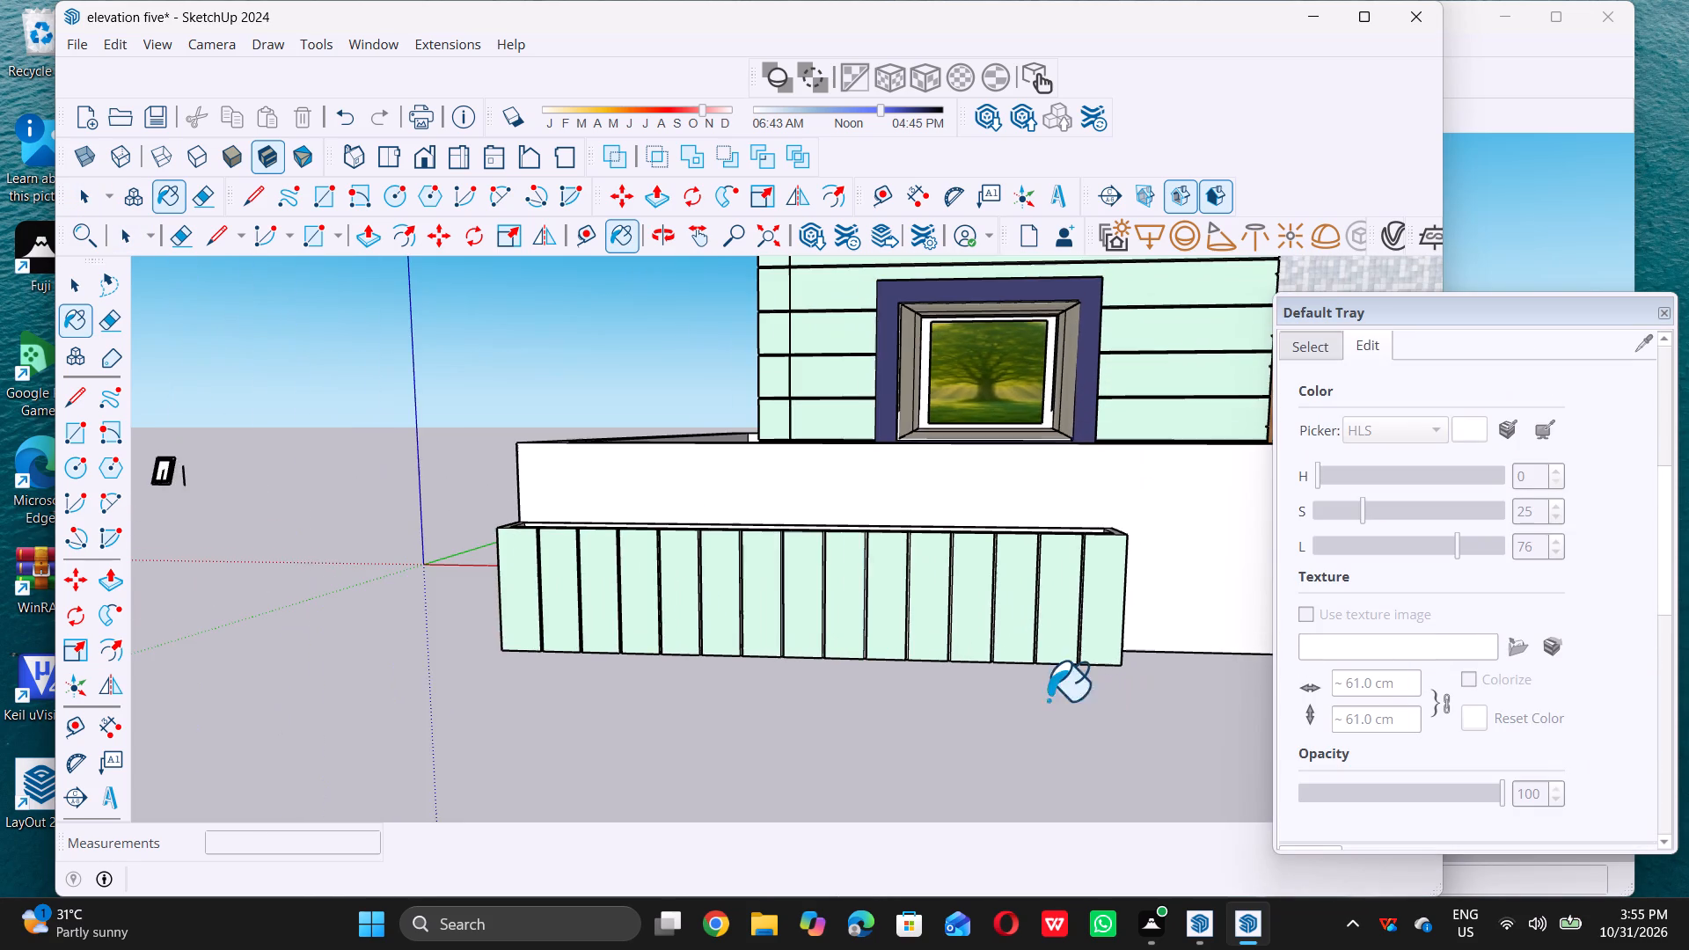
{"action": "scroll", "coordinate": [973, 661], "scroll_direction": "down", "scroll_amount": 6}
{"action": "scroll", "coordinate": [741, 646], "scroll_direction": "down", "scroll_amount": 12}
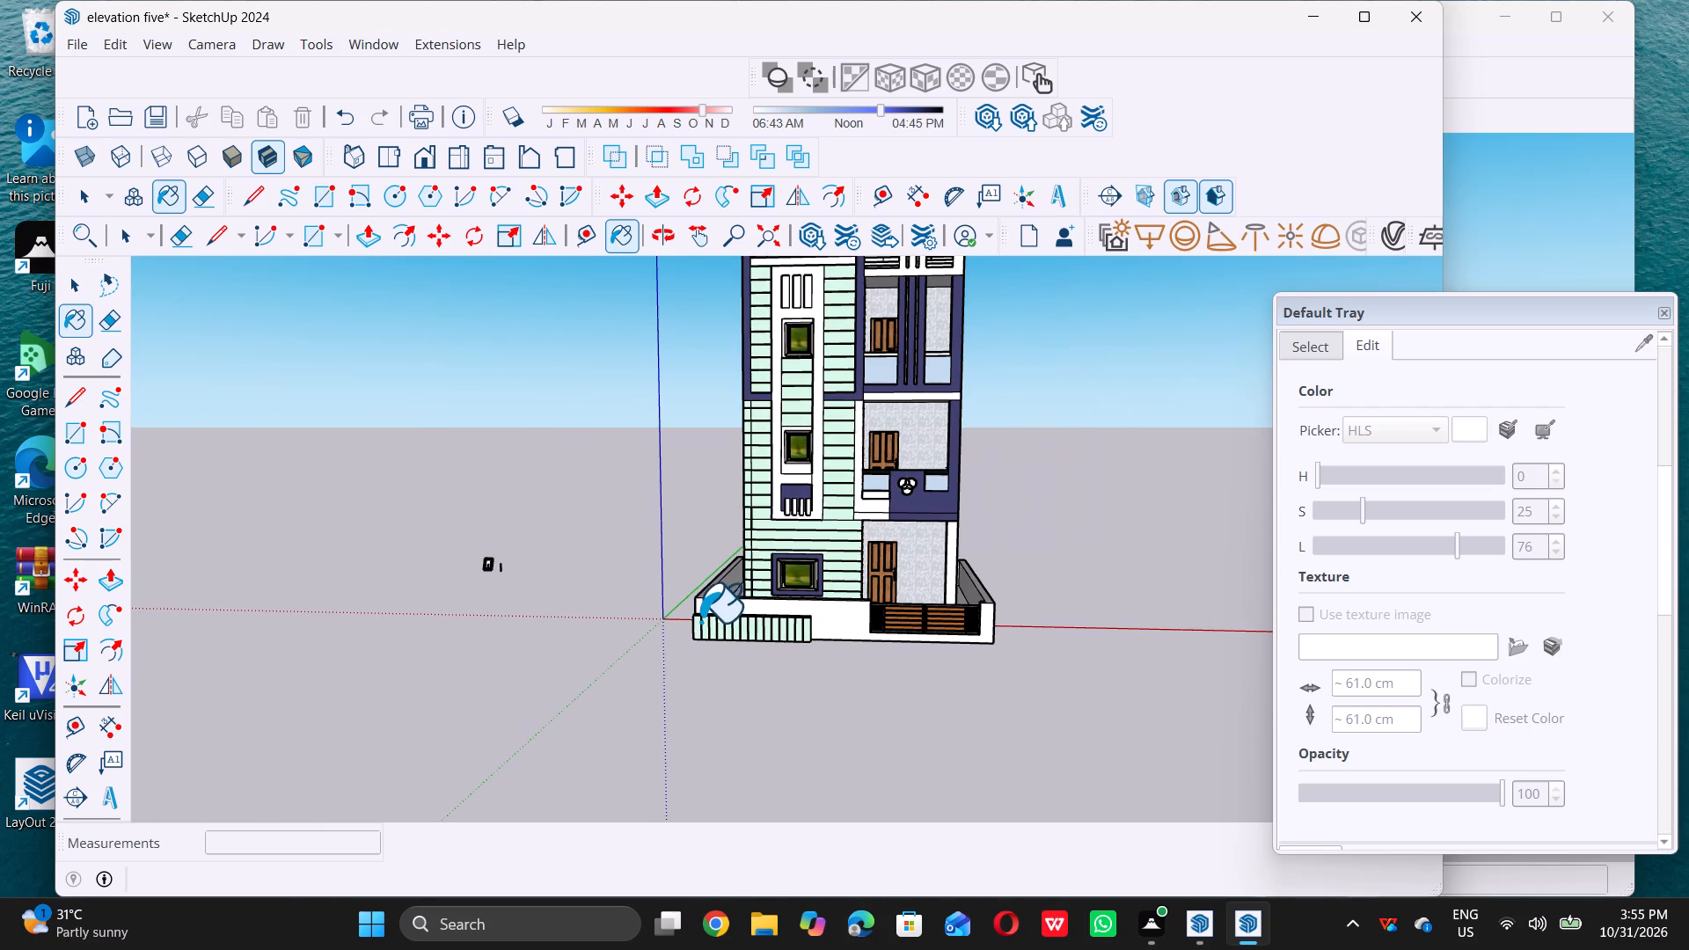
{"action": "middle_click_drag", "start_coordinate": [859, 550], "coordinate": [853, 576]}
{"action": "middle_click", "coordinate": [853, 576]}
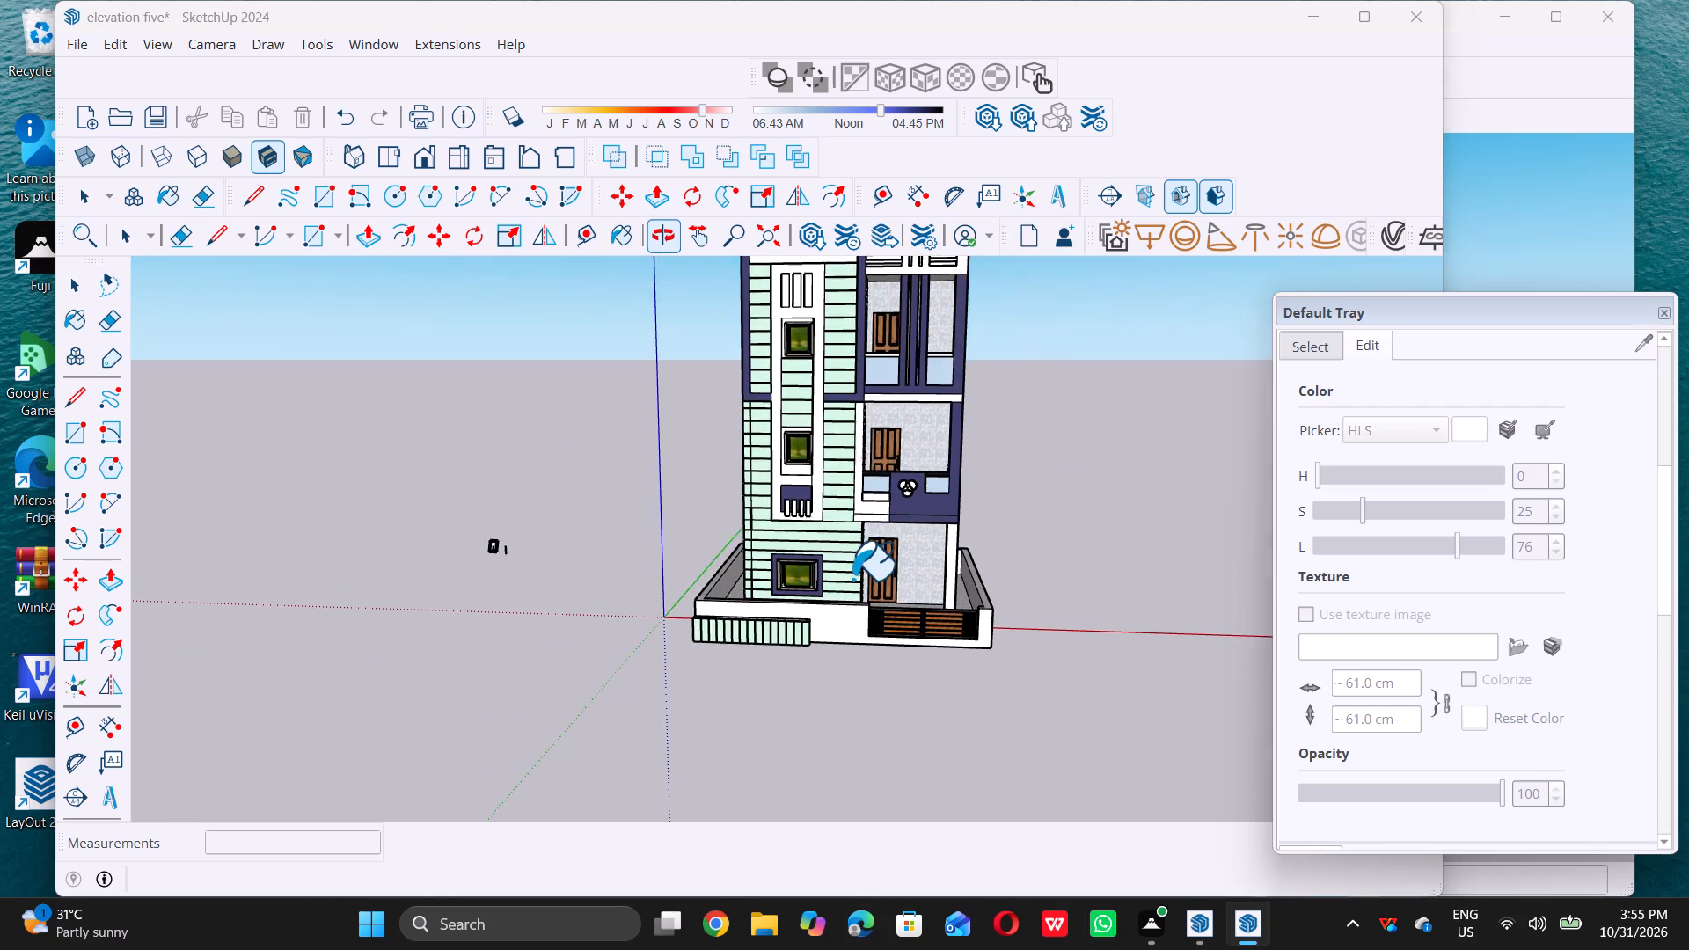
{"action": "scroll", "coordinate": [850, 582], "scroll_direction": "down", "scroll_amount": 6}
{"action": "scroll", "coordinate": [900, 438], "scroll_direction": "up", "scroll_amount": 6}
{"action": "scroll", "coordinate": [888, 355], "scroll_direction": "up", "scroll_amount": 5}
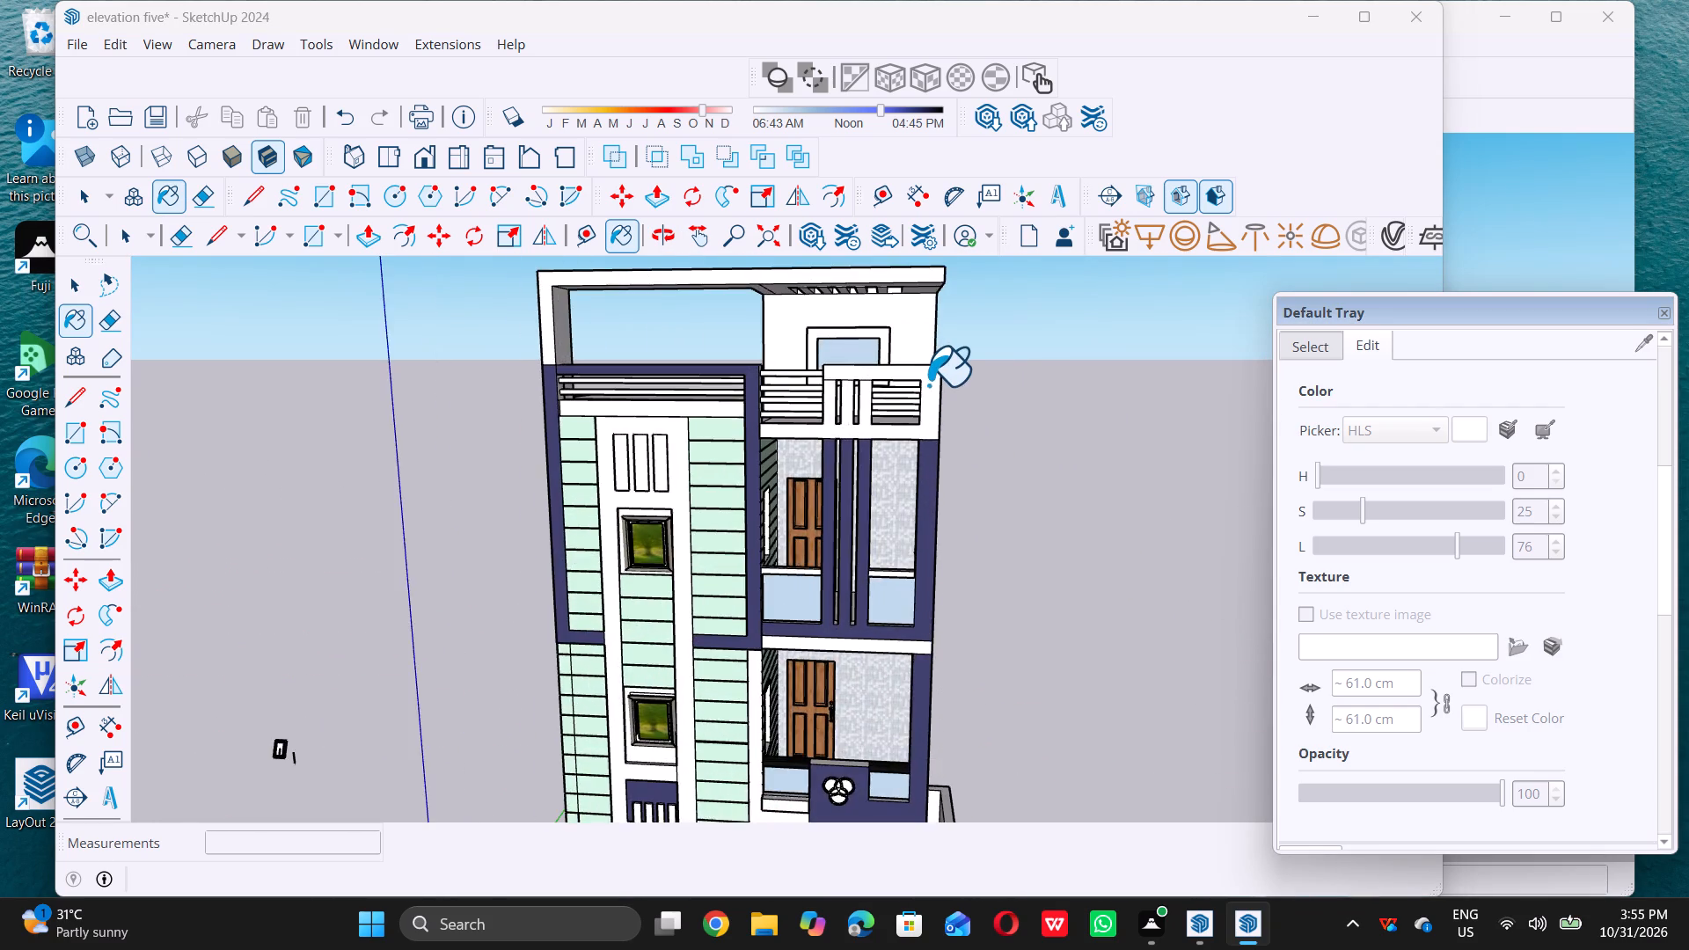
{"action": "scroll", "coordinate": [928, 384], "scroll_direction": "up", "scroll_amount": 10}
{"action": "double_click", "coordinate": [951, 381]}
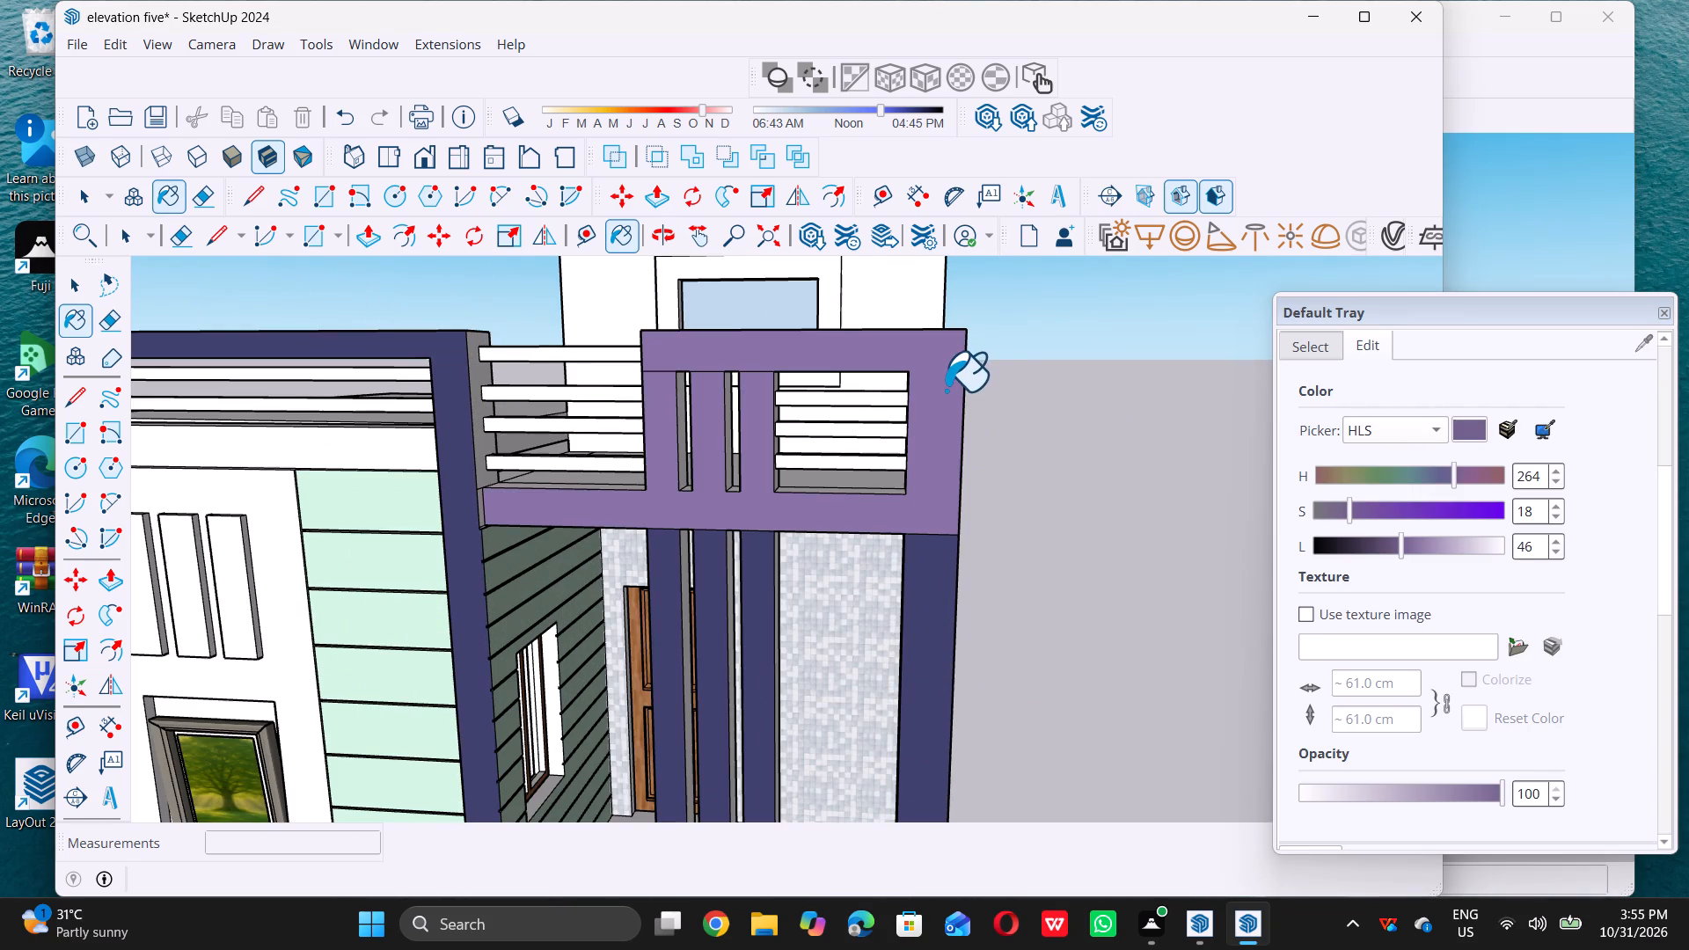
Darken the balcony frame's purple material to a lightness of 35.
{"action": "left_click_drag", "start_coordinate": [1391, 537], "coordinate": [1378, 537]}
{"action": "scroll", "coordinate": [732, 418], "scroll_direction": "down", "scroll_amount": 14}
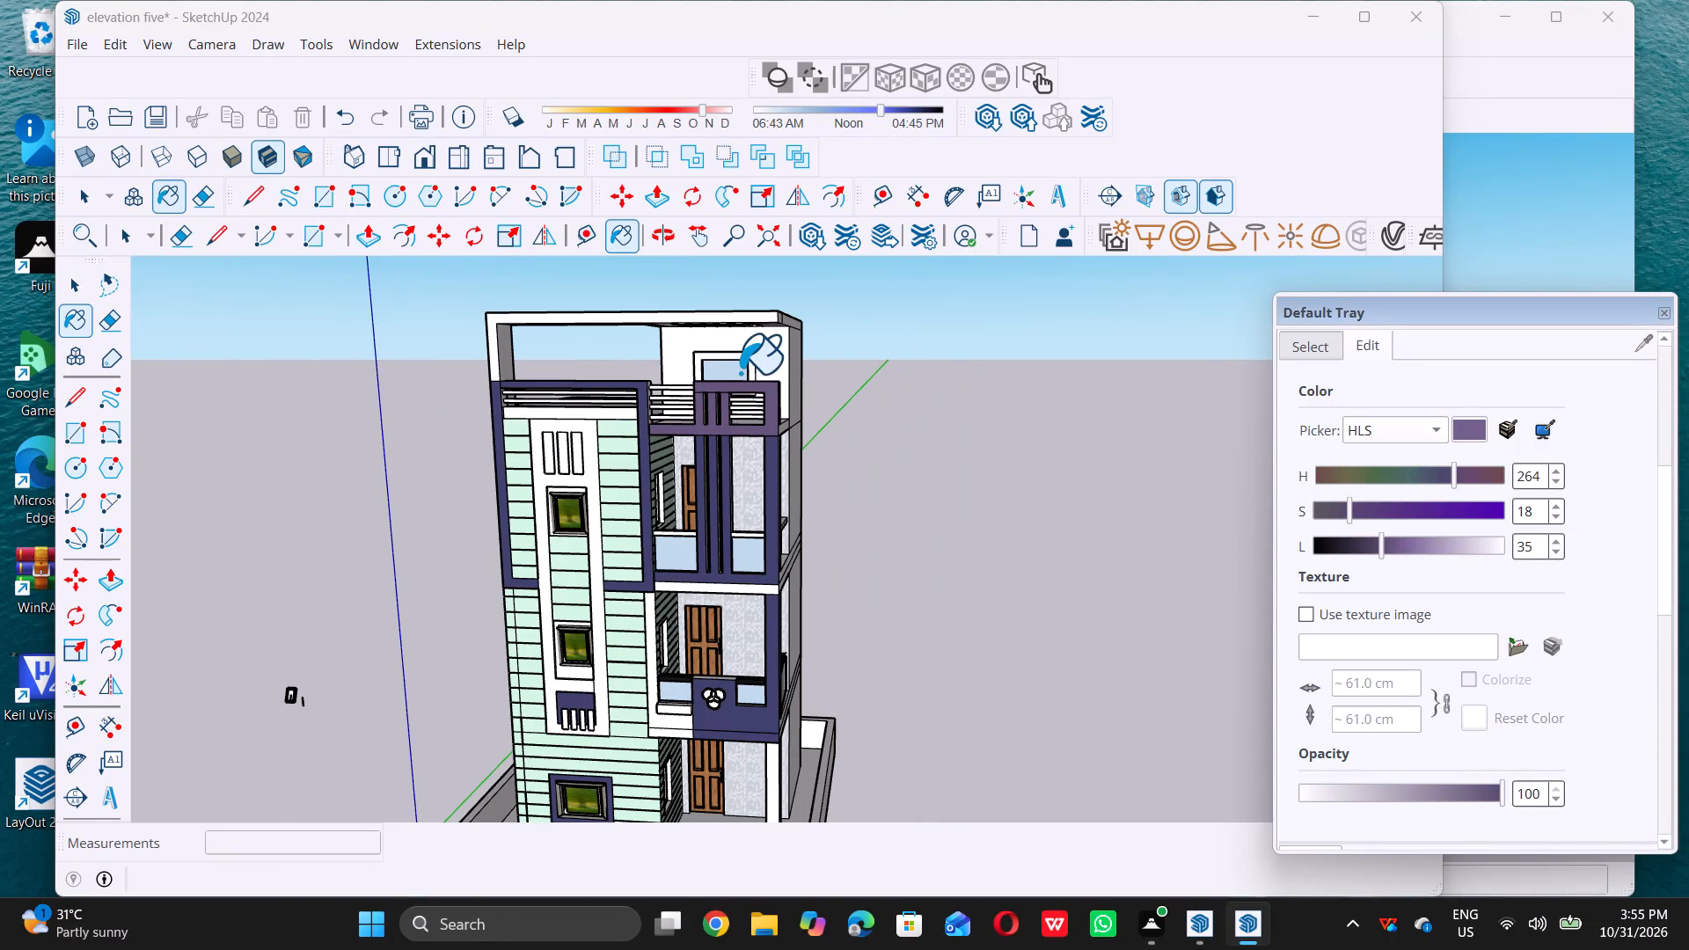
{"action": "scroll", "coordinate": [814, 391], "scroll_direction": "down", "scroll_amount": 11}
{"action": "middle_click_drag", "start_coordinate": [717, 575], "coordinate": [718, 562]}
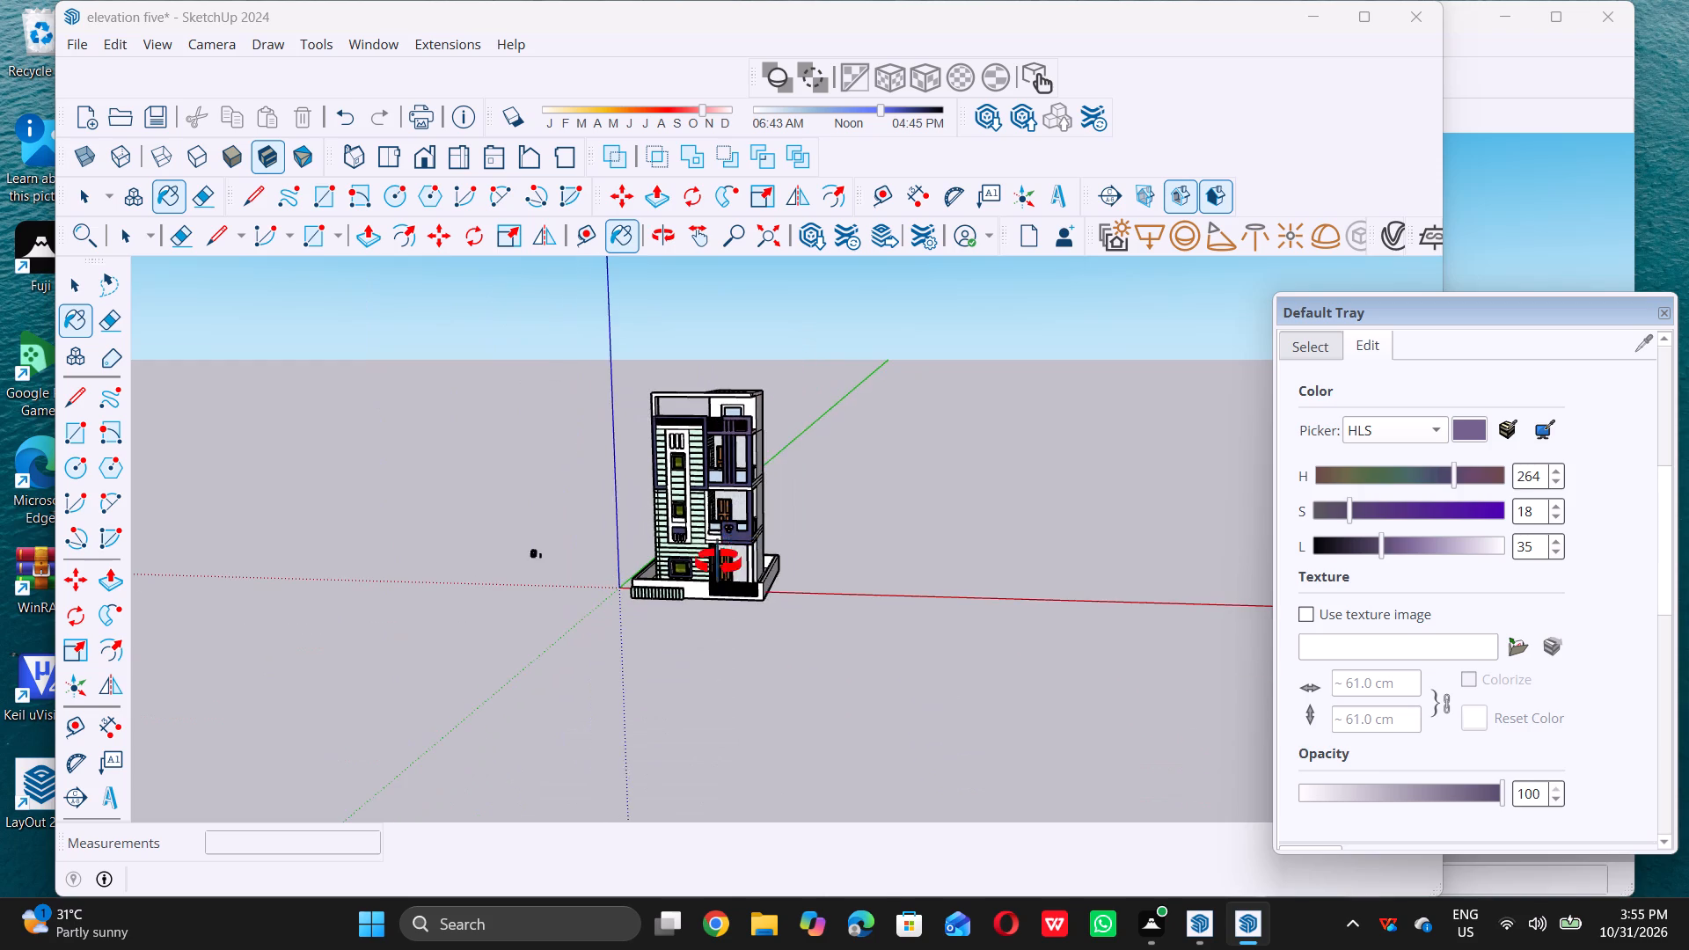
{"action": "middle_click_drag", "start_coordinate": [718, 562], "coordinate": [714, 544]}
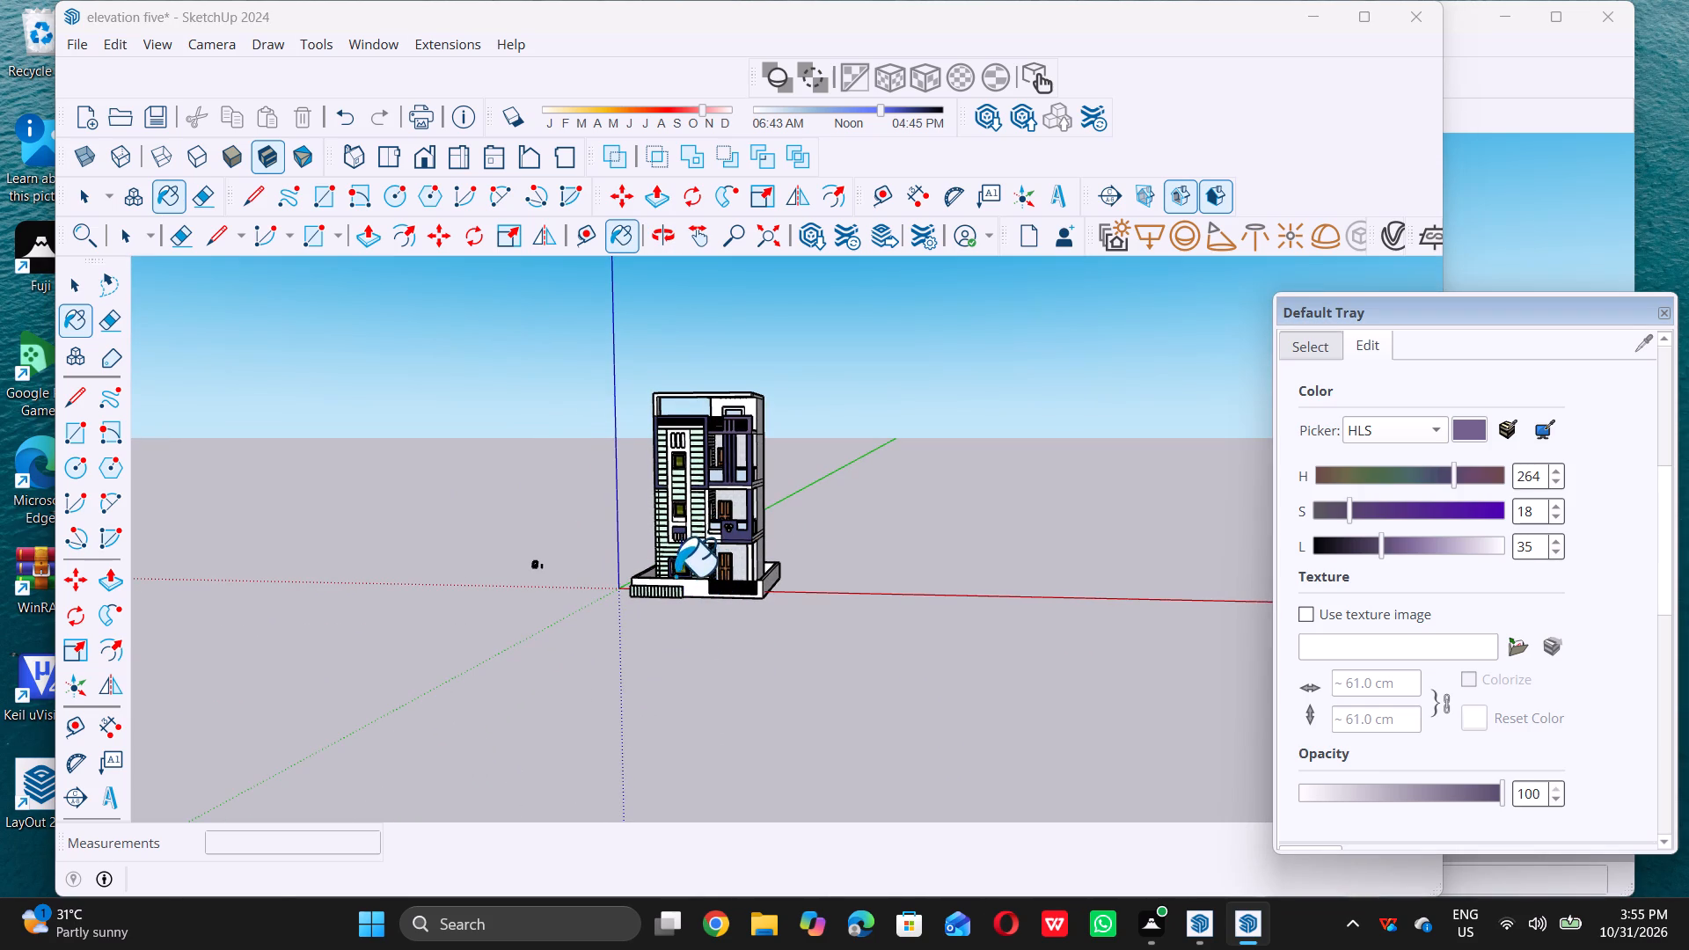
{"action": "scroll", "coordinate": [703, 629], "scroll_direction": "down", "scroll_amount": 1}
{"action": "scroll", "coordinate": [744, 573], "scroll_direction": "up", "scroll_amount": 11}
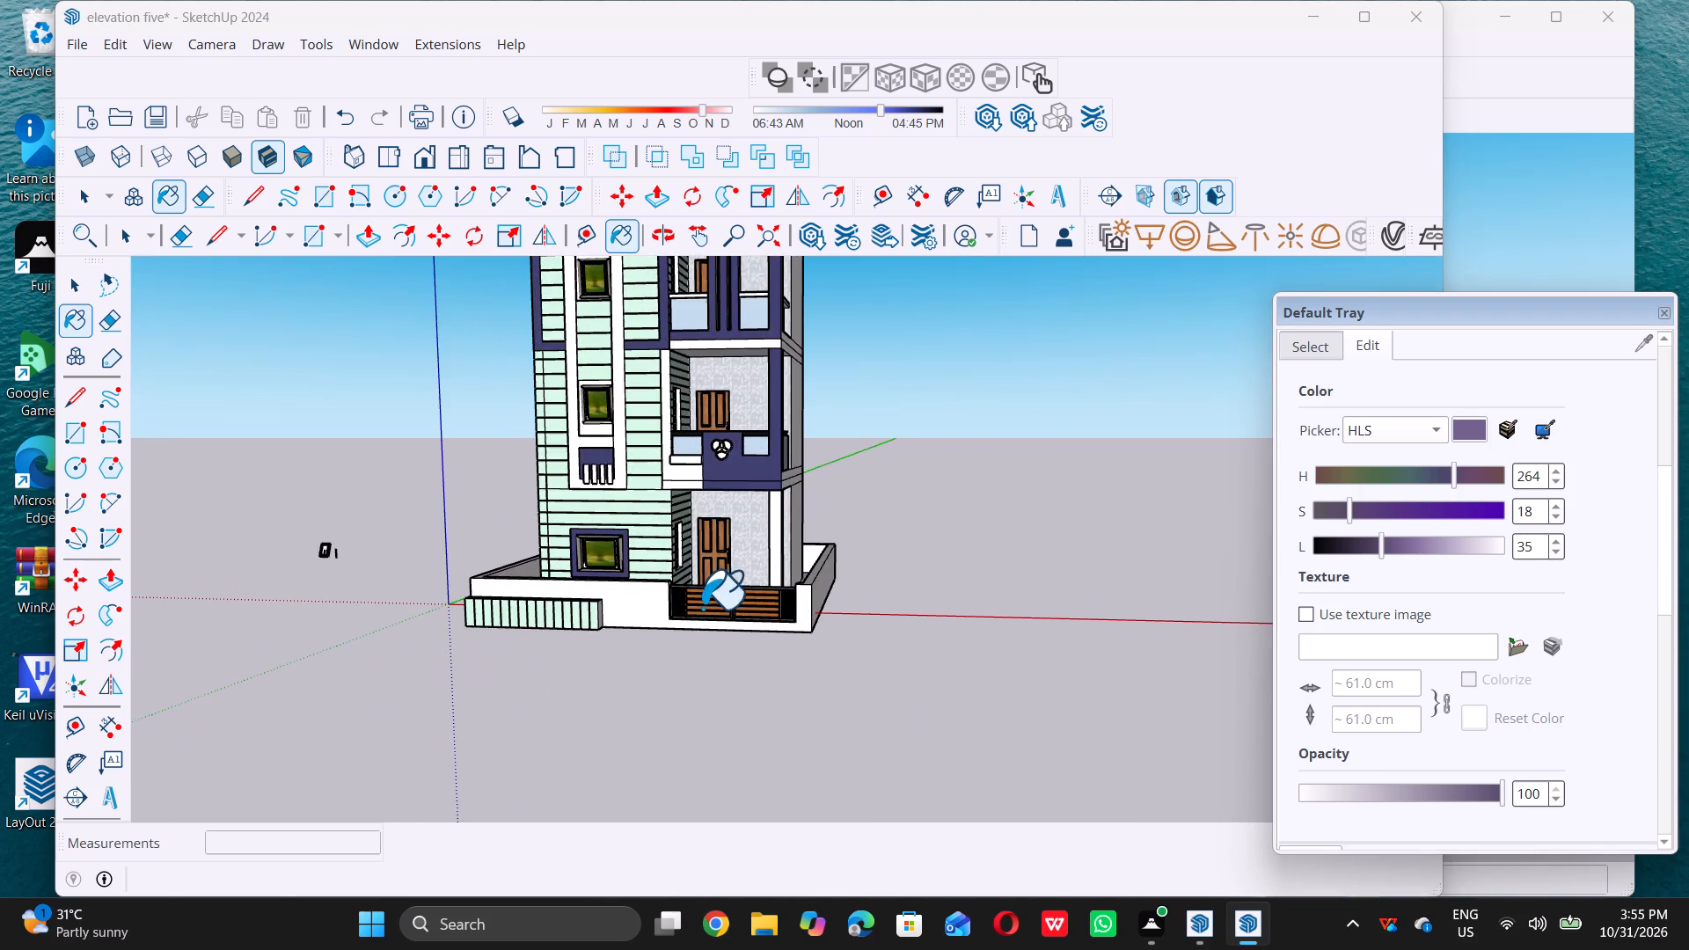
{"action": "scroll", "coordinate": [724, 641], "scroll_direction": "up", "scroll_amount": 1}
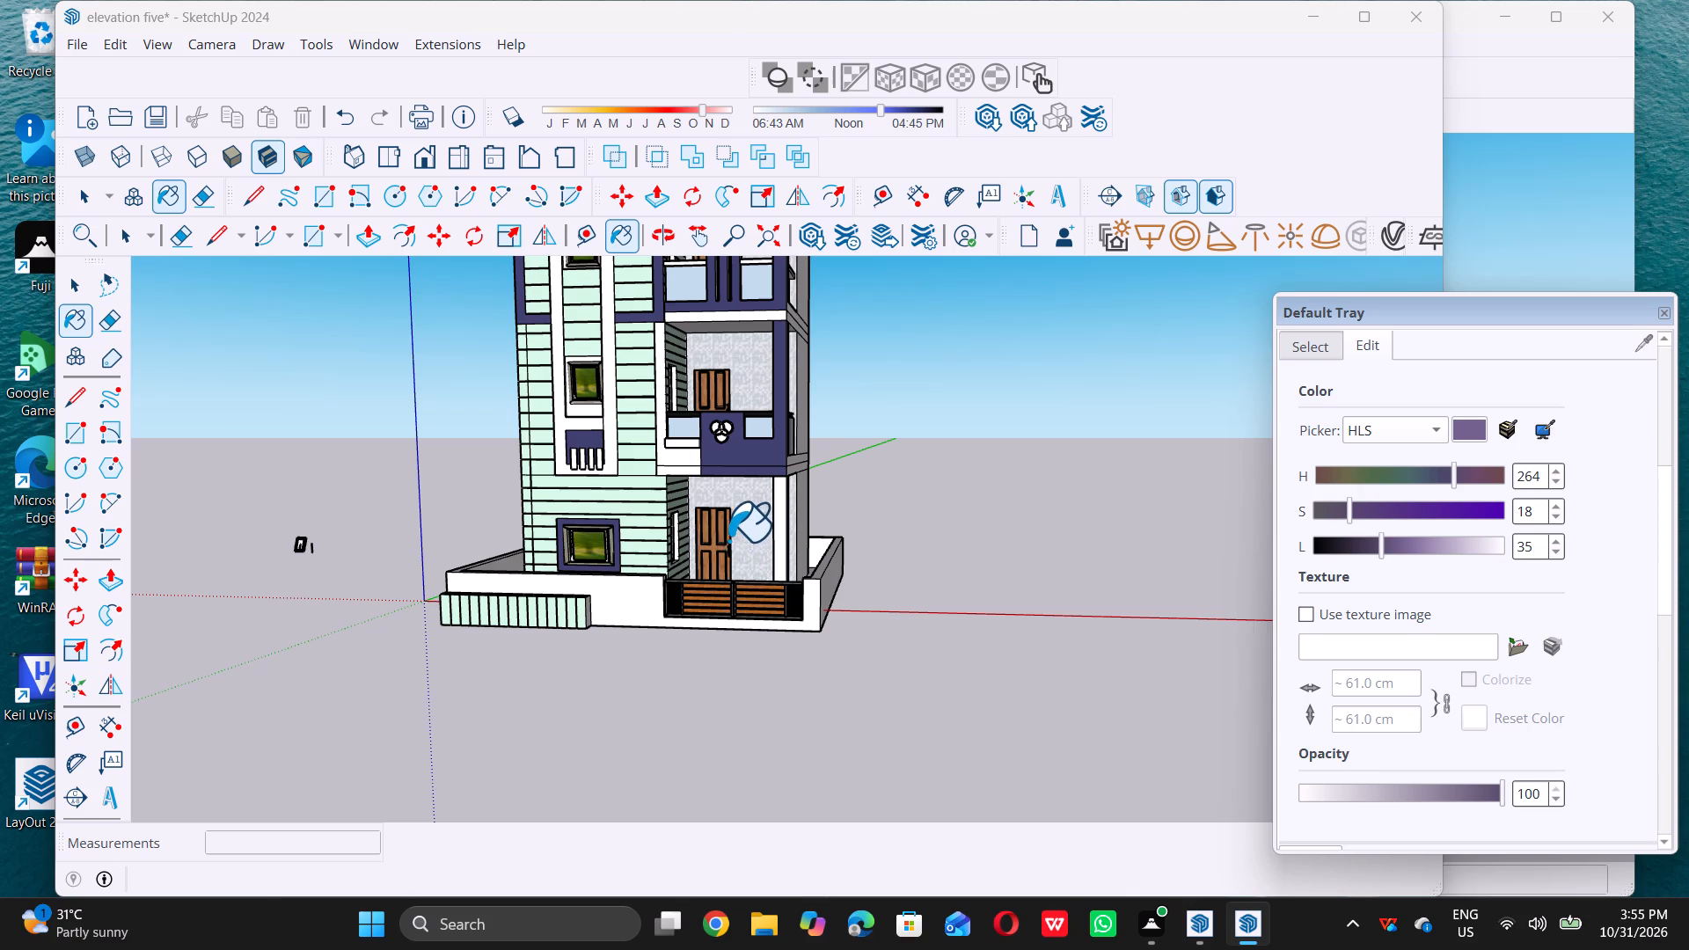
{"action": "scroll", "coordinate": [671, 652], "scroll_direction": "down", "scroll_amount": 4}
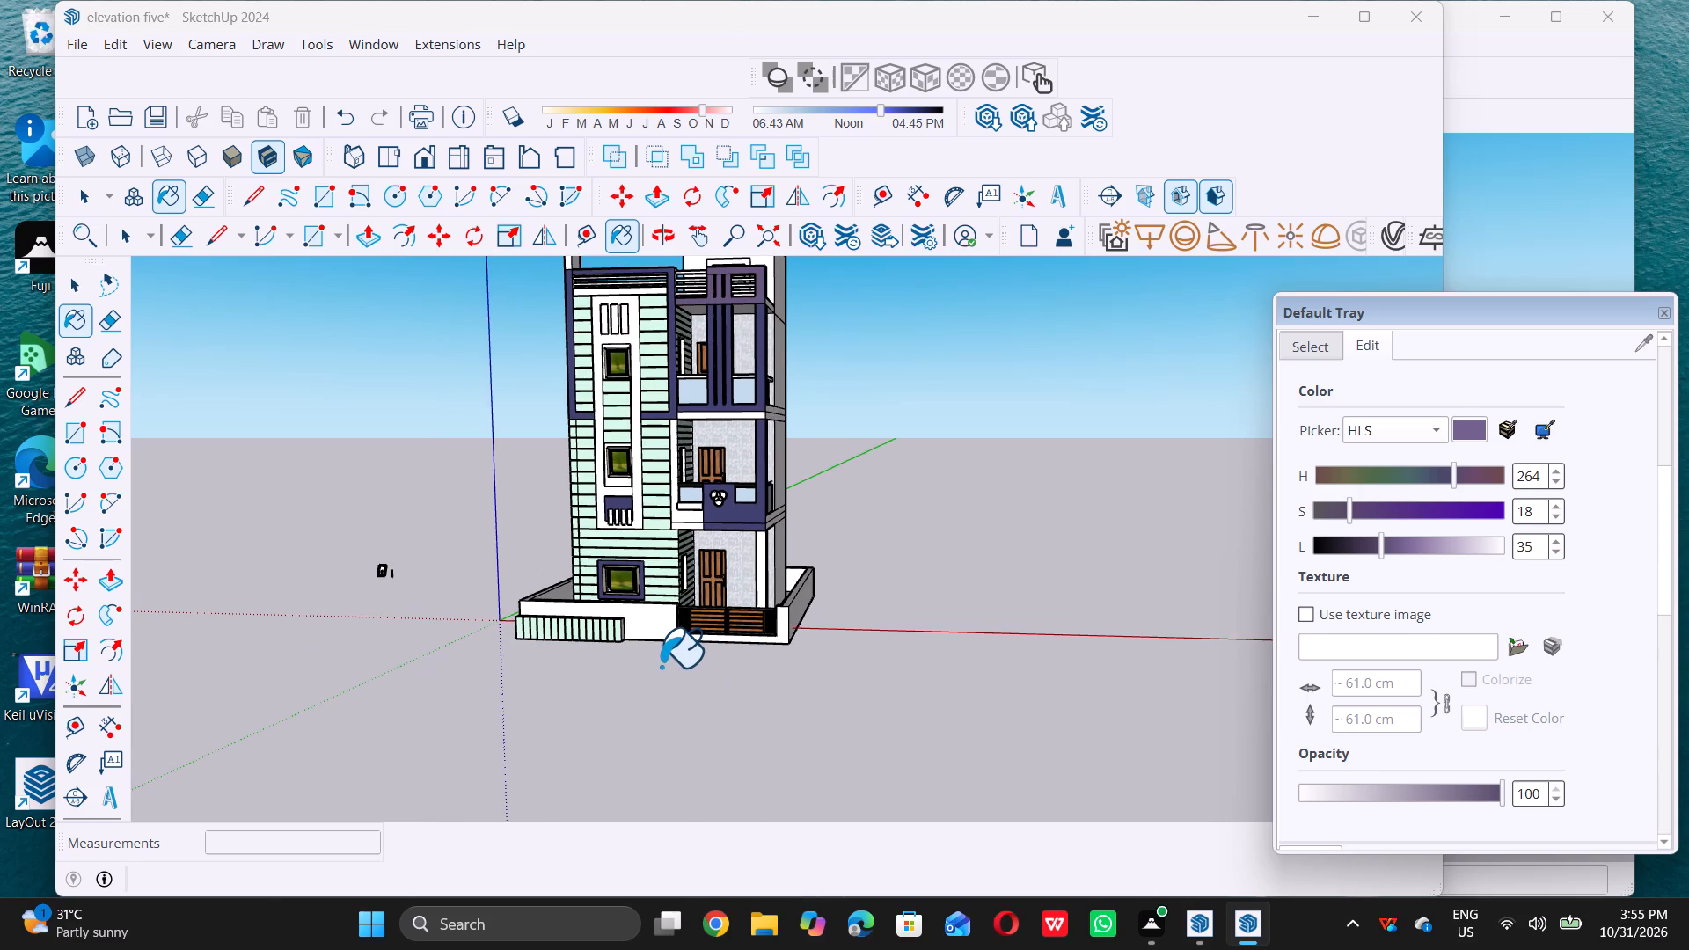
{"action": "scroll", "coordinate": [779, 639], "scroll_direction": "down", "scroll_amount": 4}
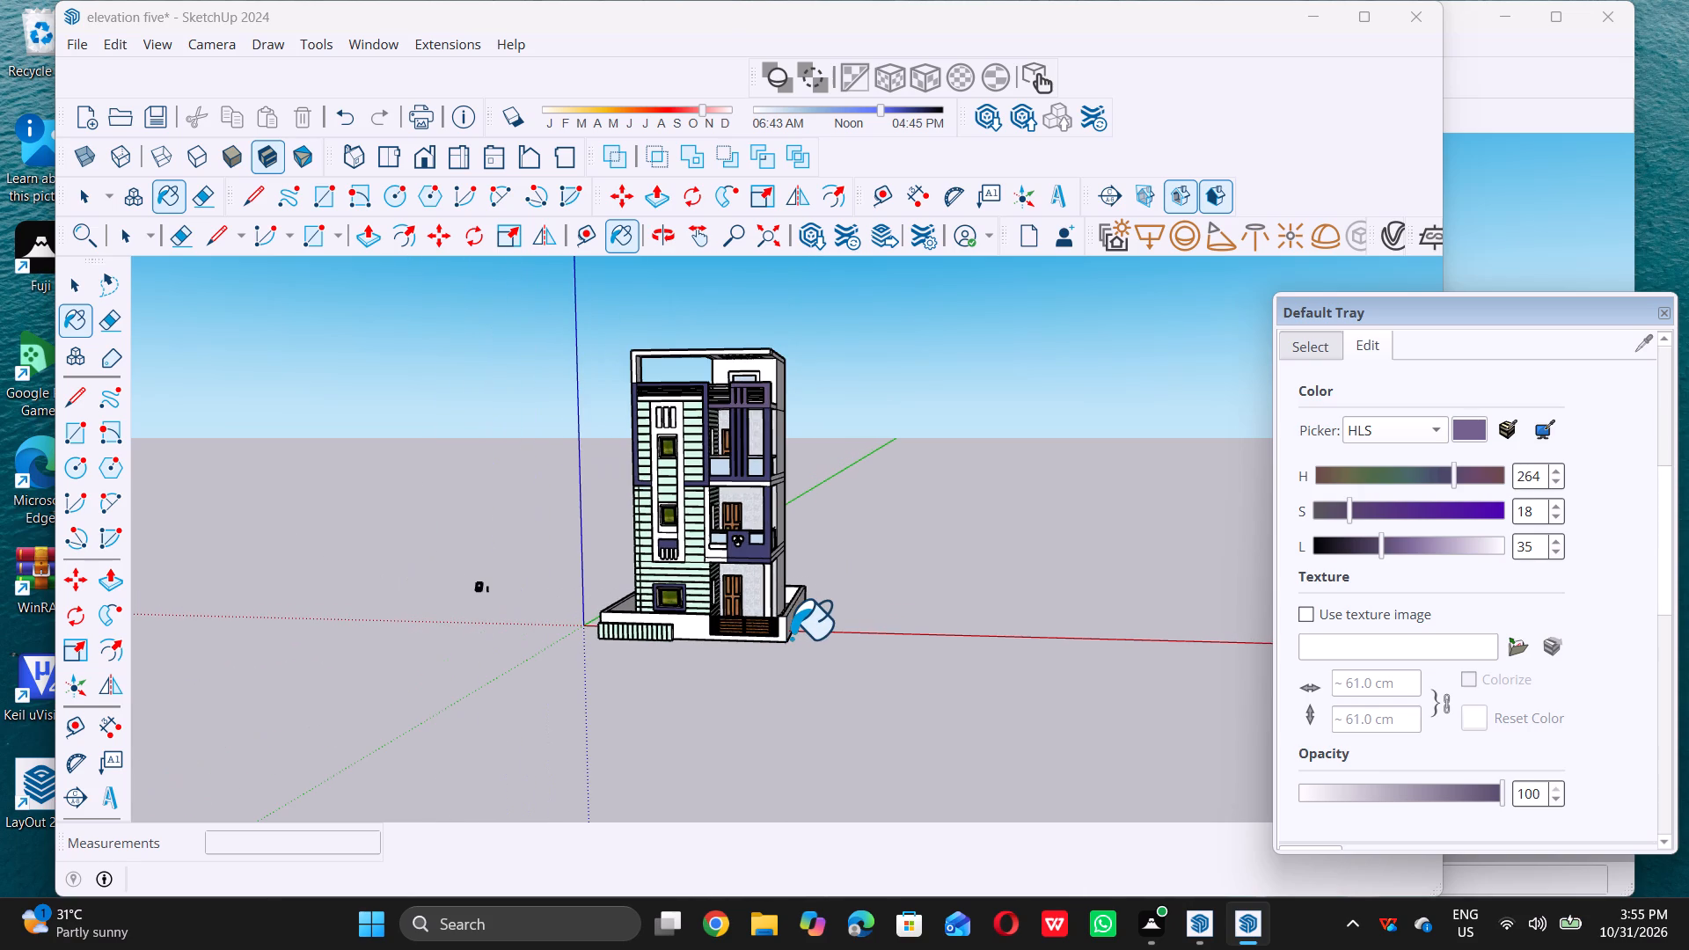
Paint the two planter-block grooves nearest the gate with the dark grey-purple (HLS 249, 7, 32) from the Asian Paints Chromatics collection.
{"action": "key", "text": "space"}
{"action": "scroll", "coordinate": [1362, 617], "scroll_direction": "up", "scroll_amount": 2}
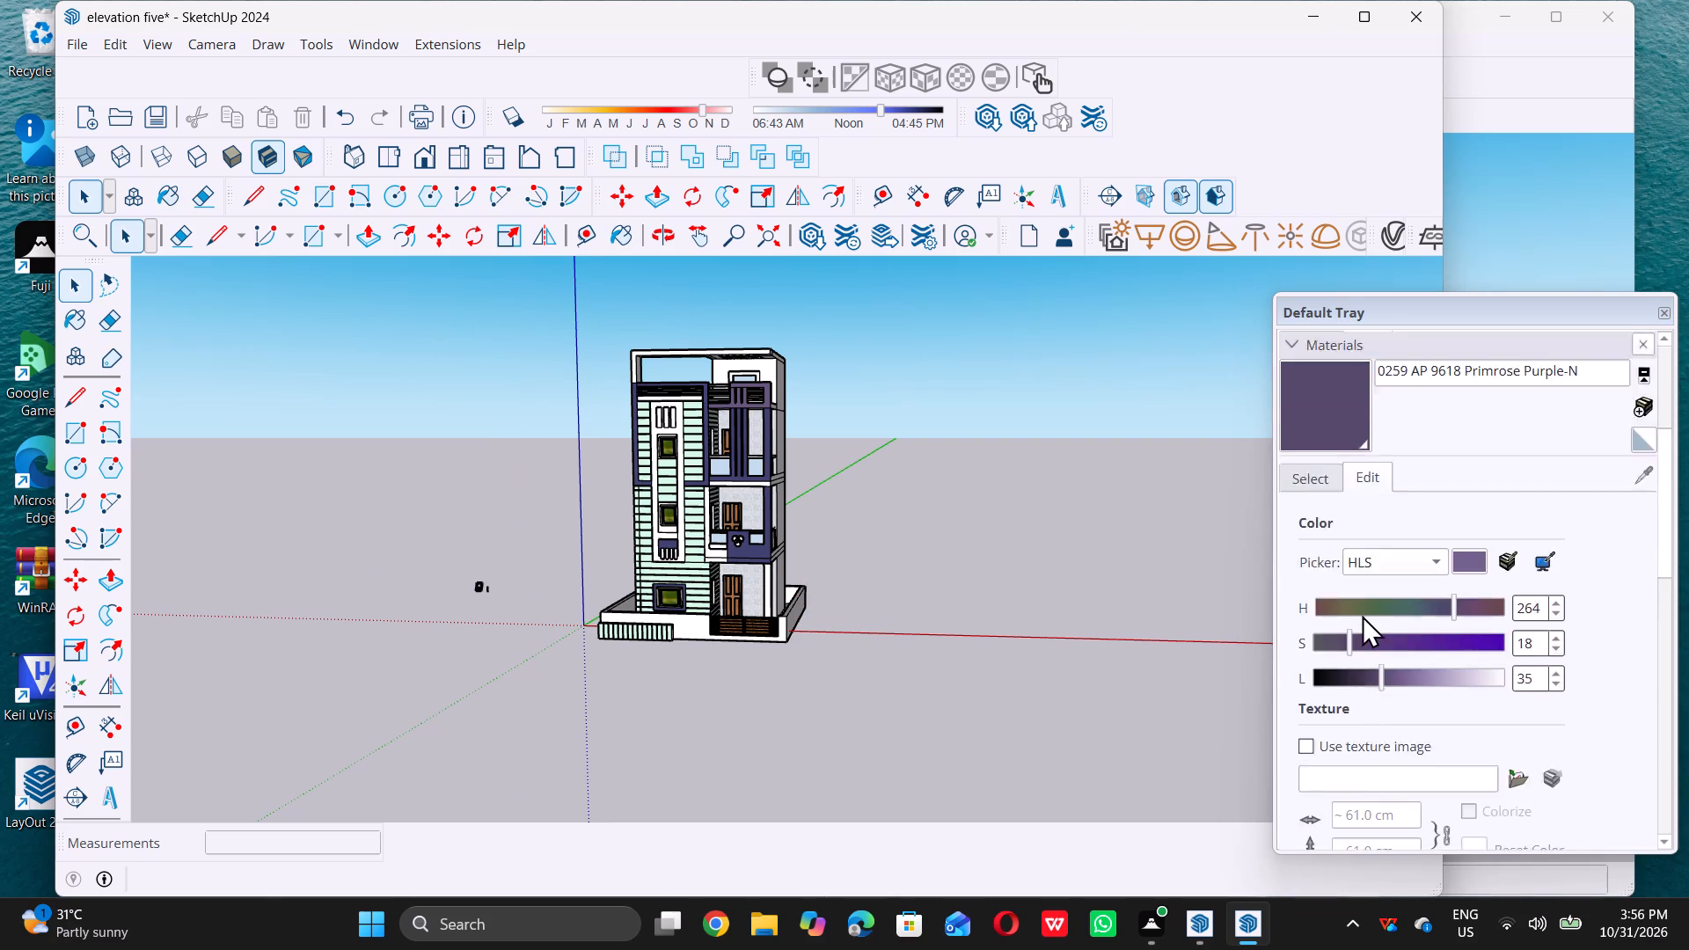
{"action": "scroll", "coordinate": [1362, 615], "scroll_direction": "up", "scroll_amount": 4}
{"action": "scroll", "coordinate": [1342, 586], "scroll_direction": "down", "scroll_amount": 11}
{"action": "scroll", "coordinate": [1503, 599], "scroll_direction": "down", "scroll_amount": 4}
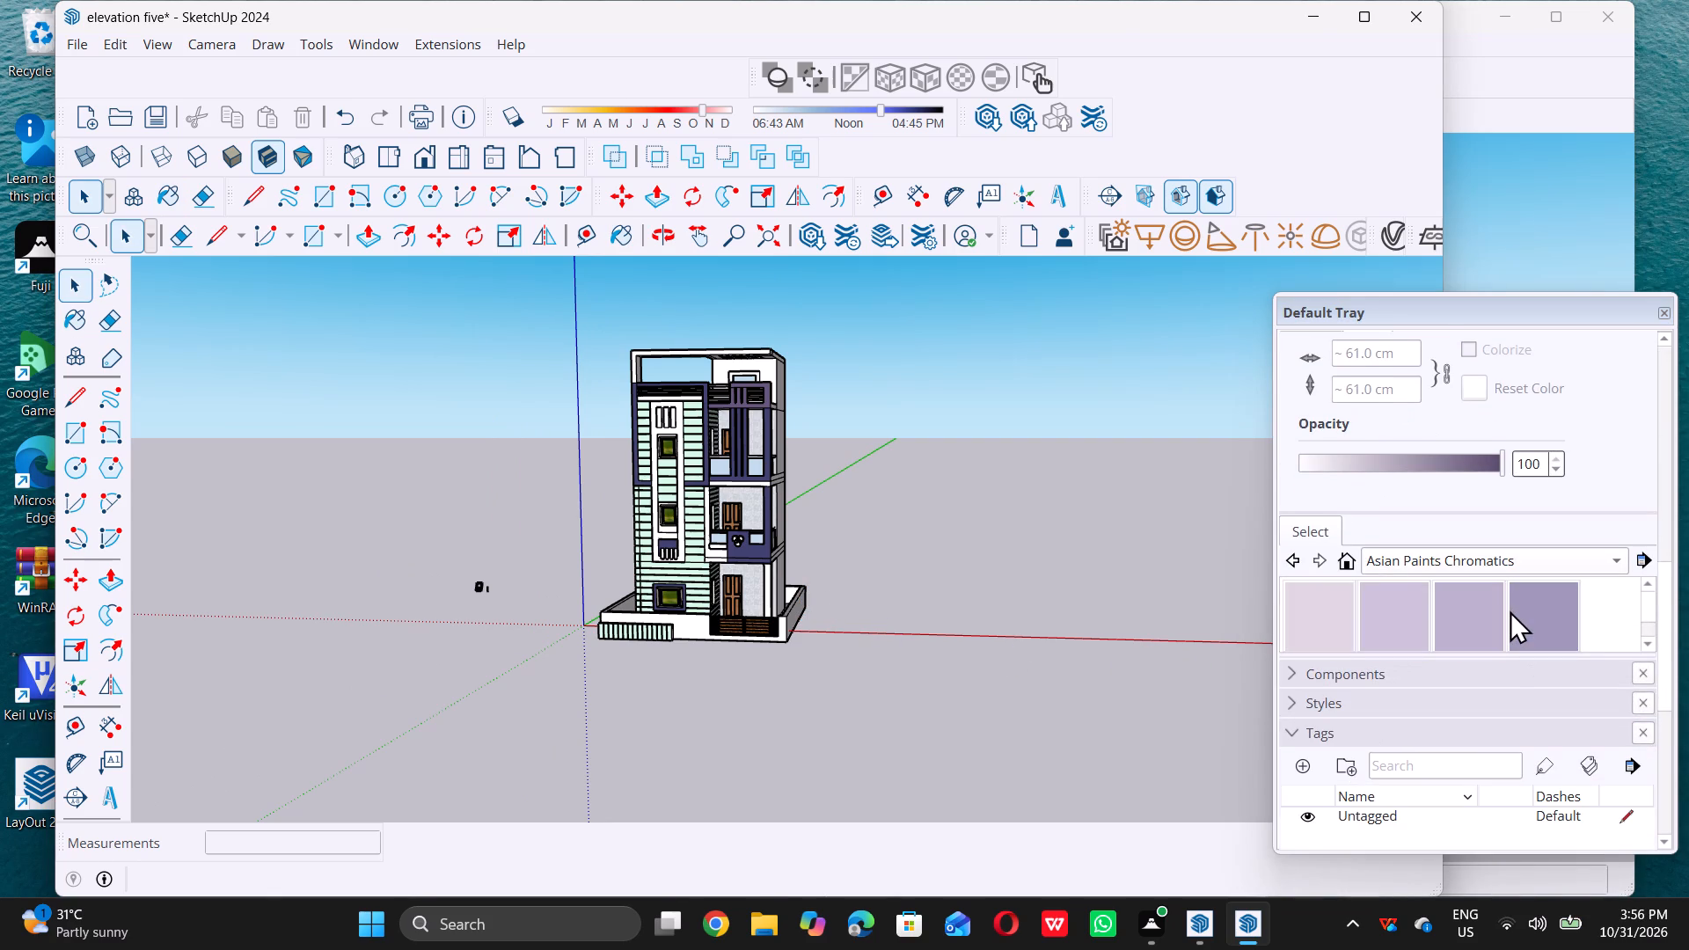
{"action": "scroll", "coordinate": [1510, 612], "scroll_direction": "down", "scroll_amount": 9}
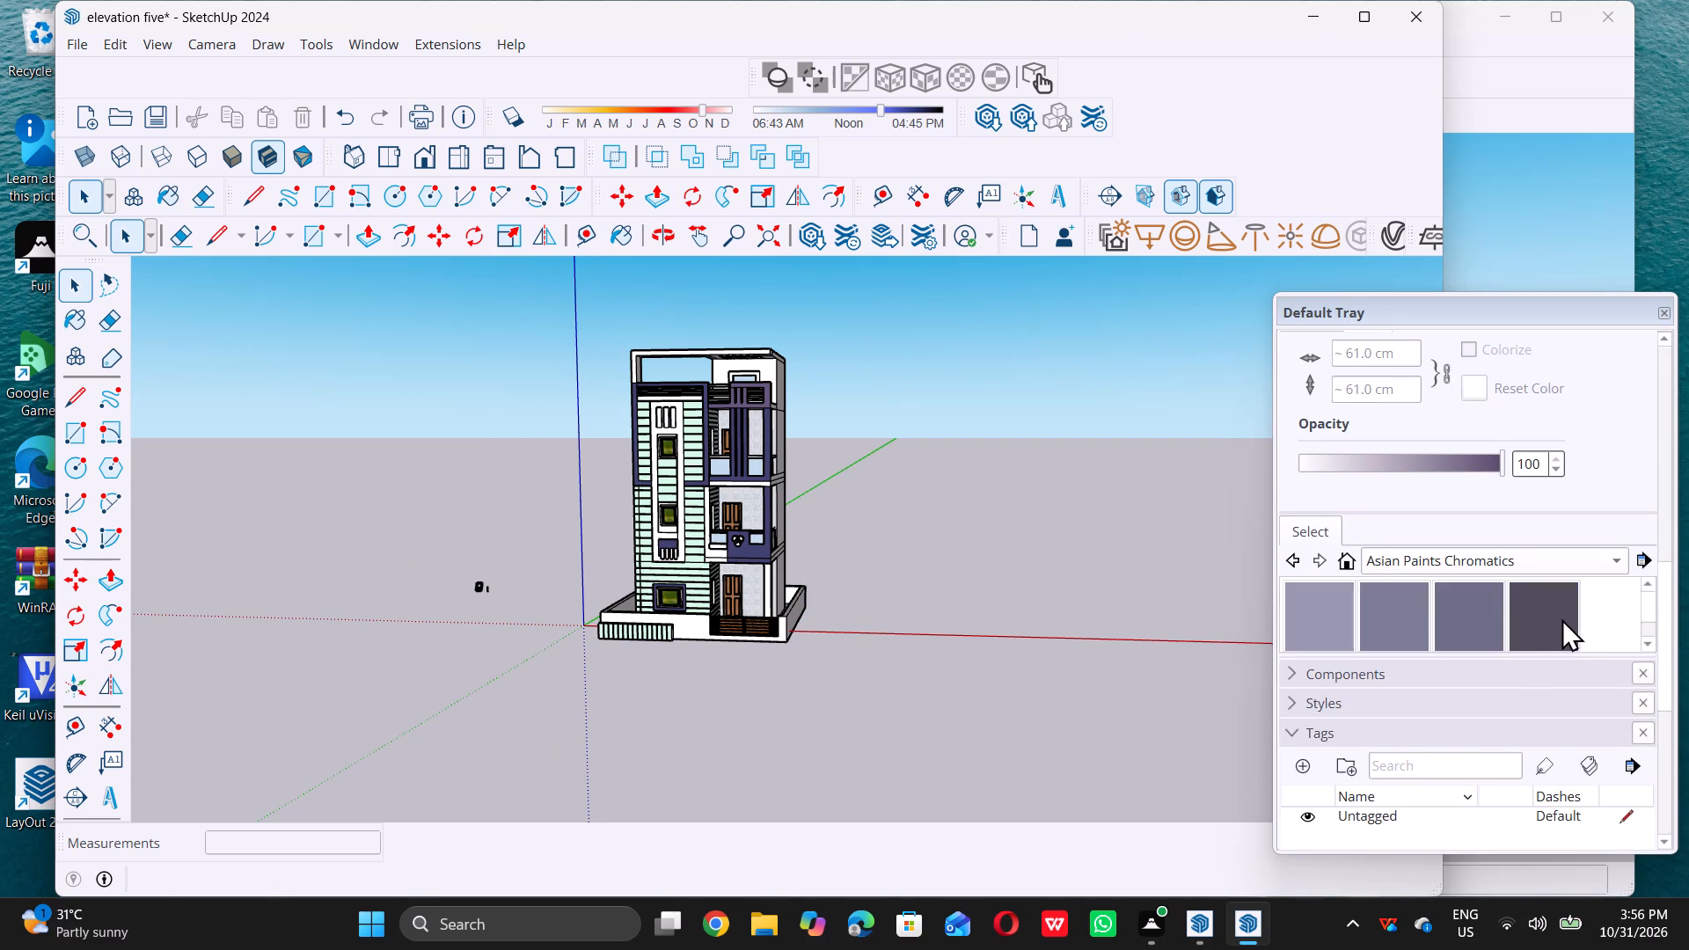
{"action": "left_click", "coordinate": [1559, 618]}
{"action": "scroll", "coordinate": [639, 575], "scroll_direction": "up", "scroll_amount": 16}
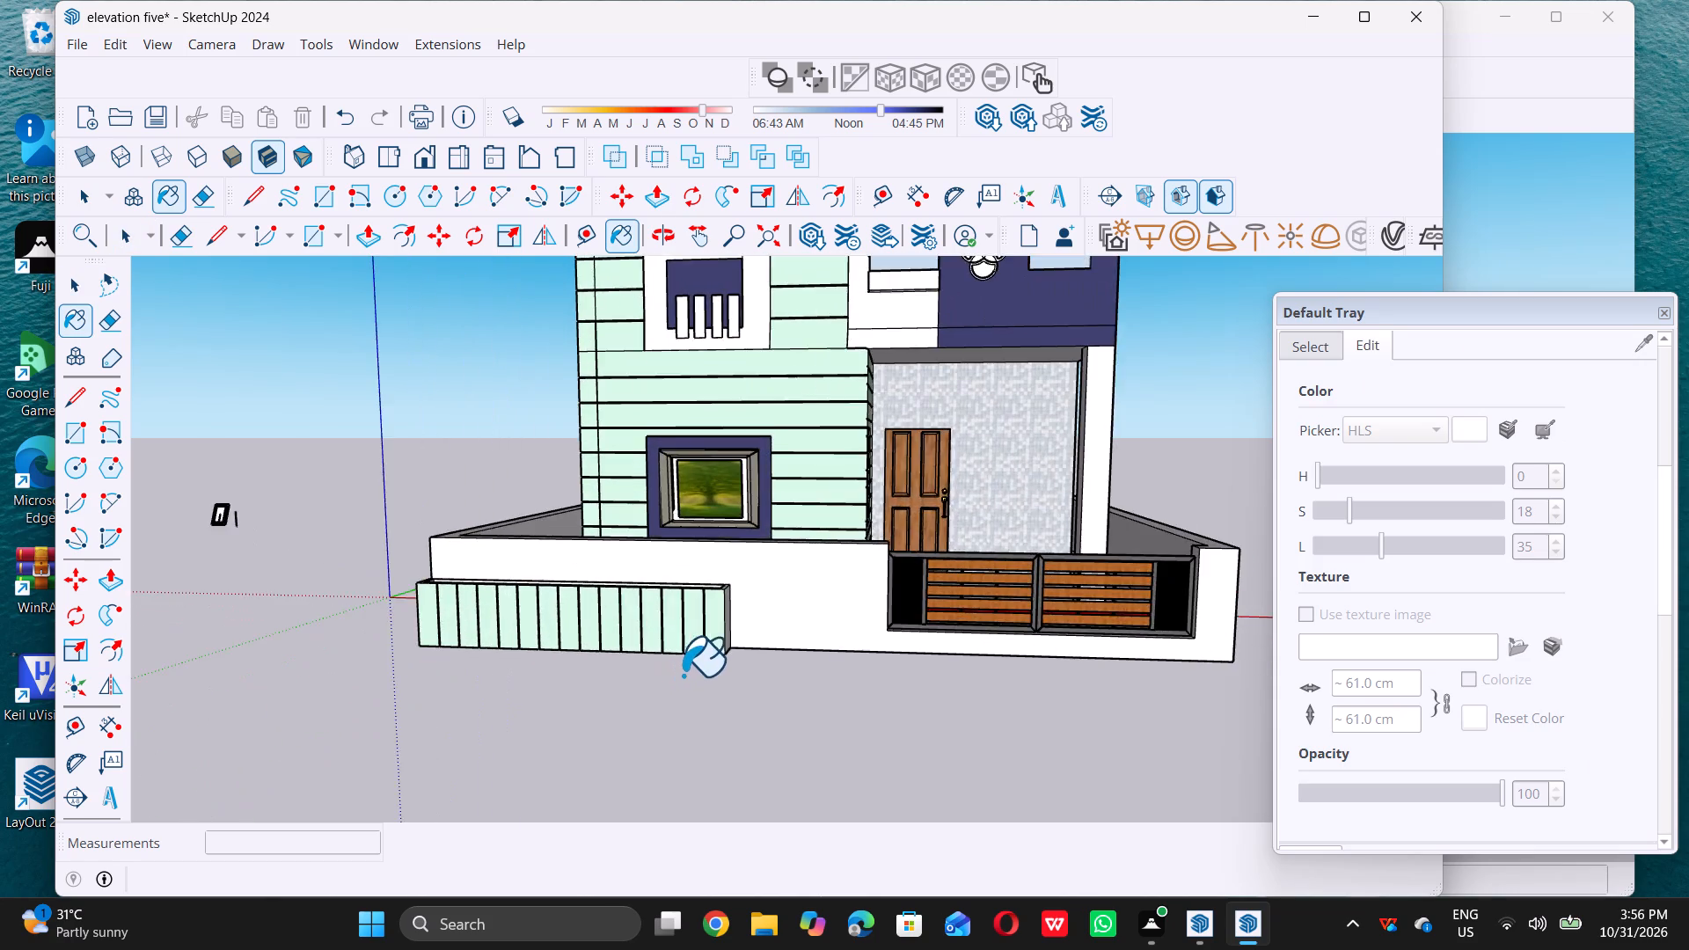
{"action": "scroll", "coordinate": [683, 675], "scroll_direction": "up", "scroll_amount": 20}
{"action": "scroll", "coordinate": [683, 675], "scroll_direction": "up", "scroll_amount": 8}
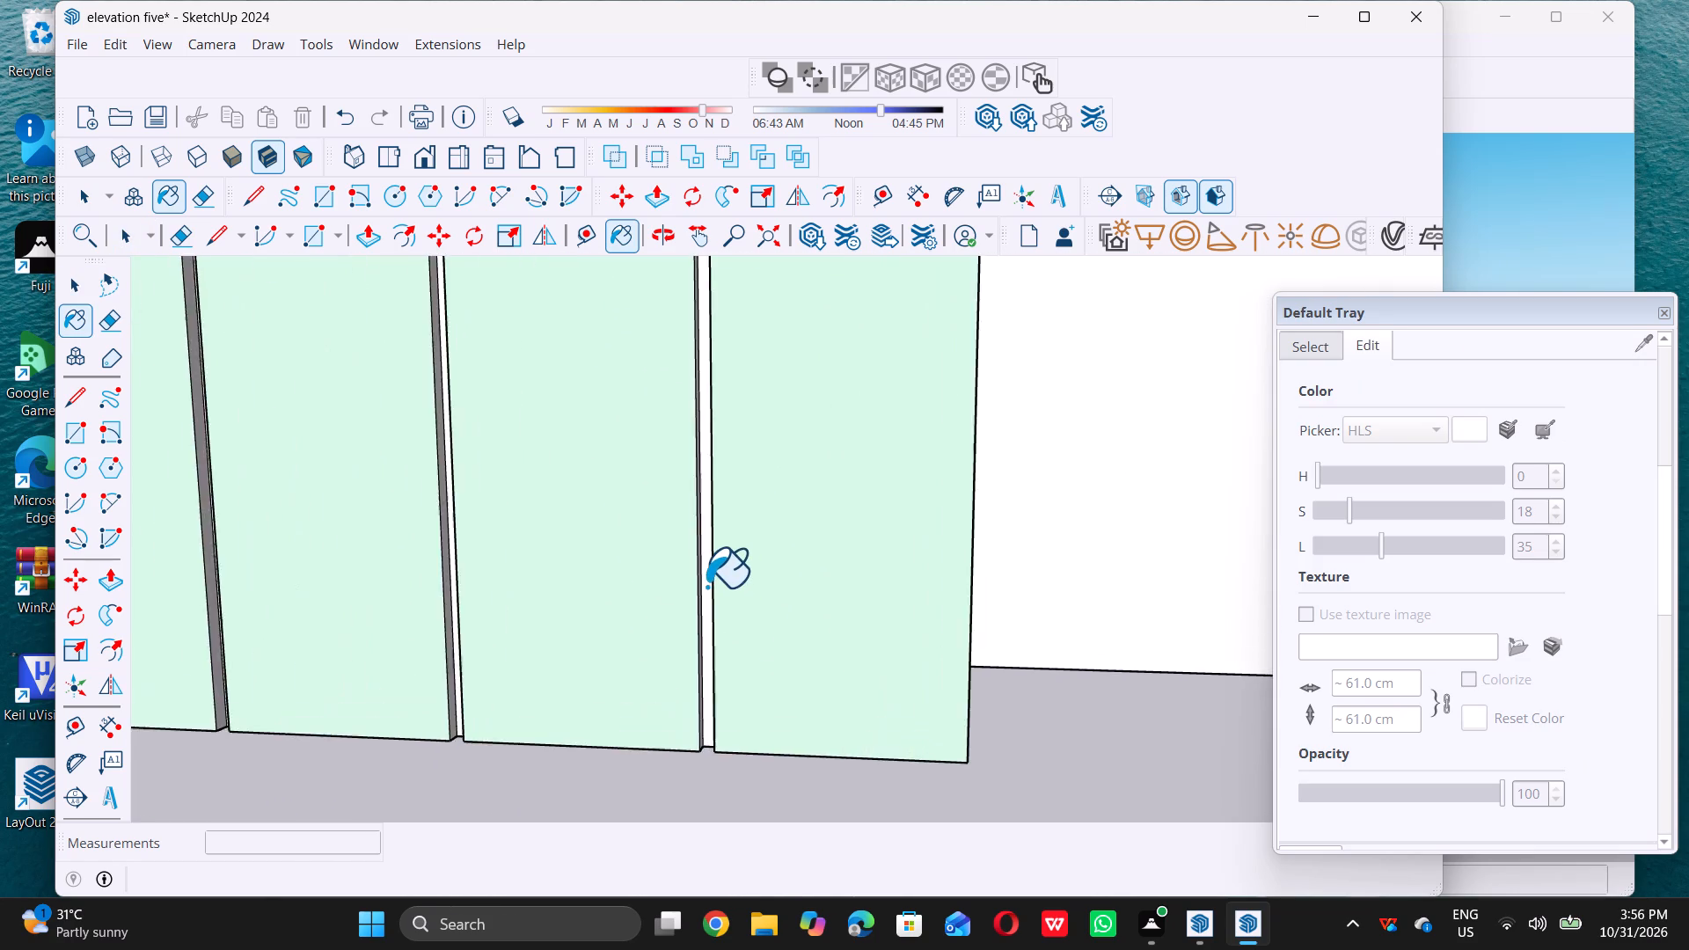
{"action": "scroll", "coordinate": [706, 586], "scroll_direction": "up", "scroll_amount": 7}
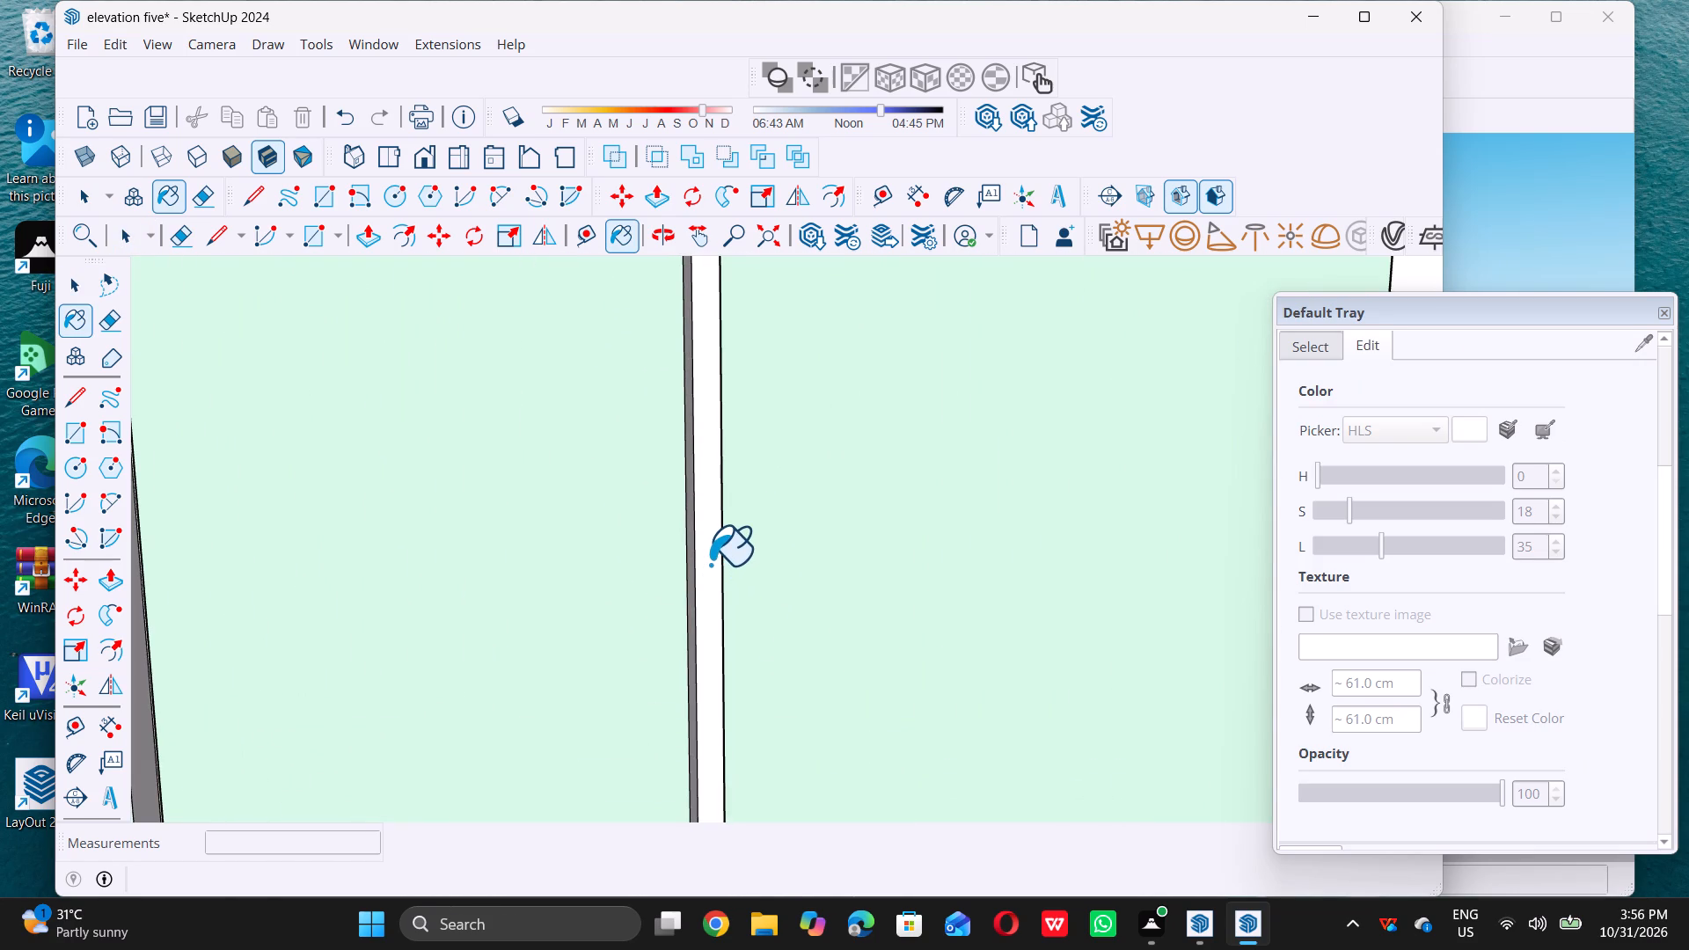
{"action": "double_click", "coordinate": [710, 564]}
{"action": "scroll", "coordinate": [822, 586], "scroll_direction": "down", "scroll_amount": 11}
{"action": "scroll", "coordinate": [533, 521], "scroll_direction": "up", "scroll_amount": 7}
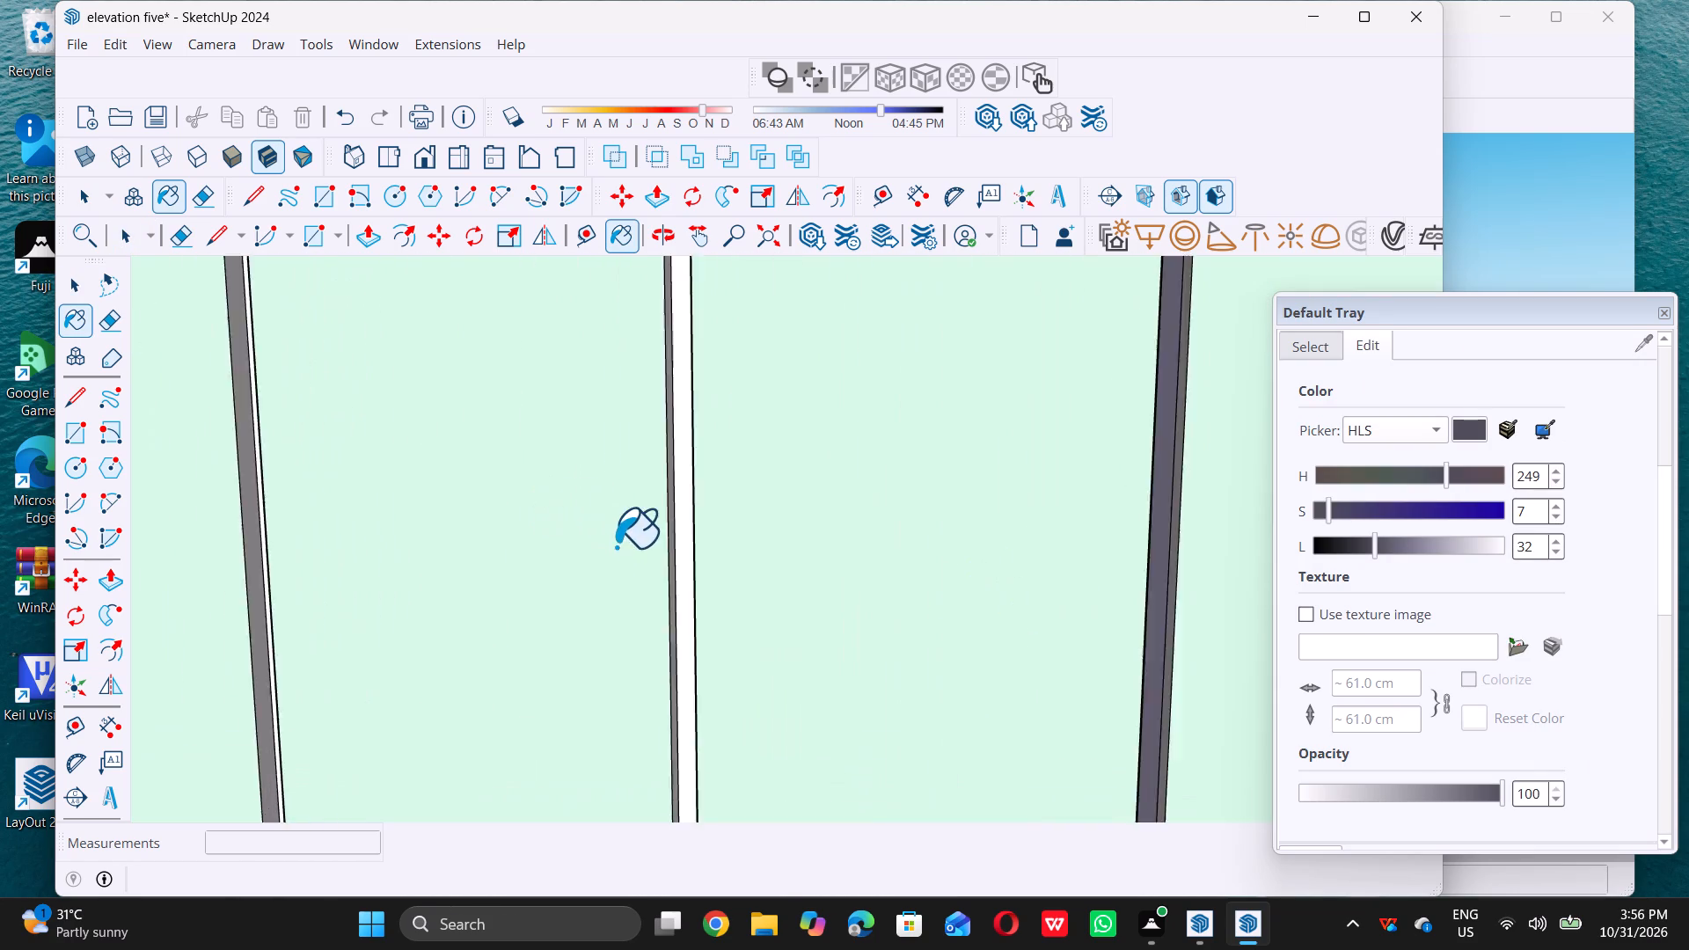
{"action": "scroll", "coordinate": [616, 546], "scroll_direction": "up", "scroll_amount": 6}
{"action": "left_click", "coordinate": [750, 533]}
{"action": "scroll", "coordinate": [879, 535], "scroll_direction": "down", "scroll_amount": 10}
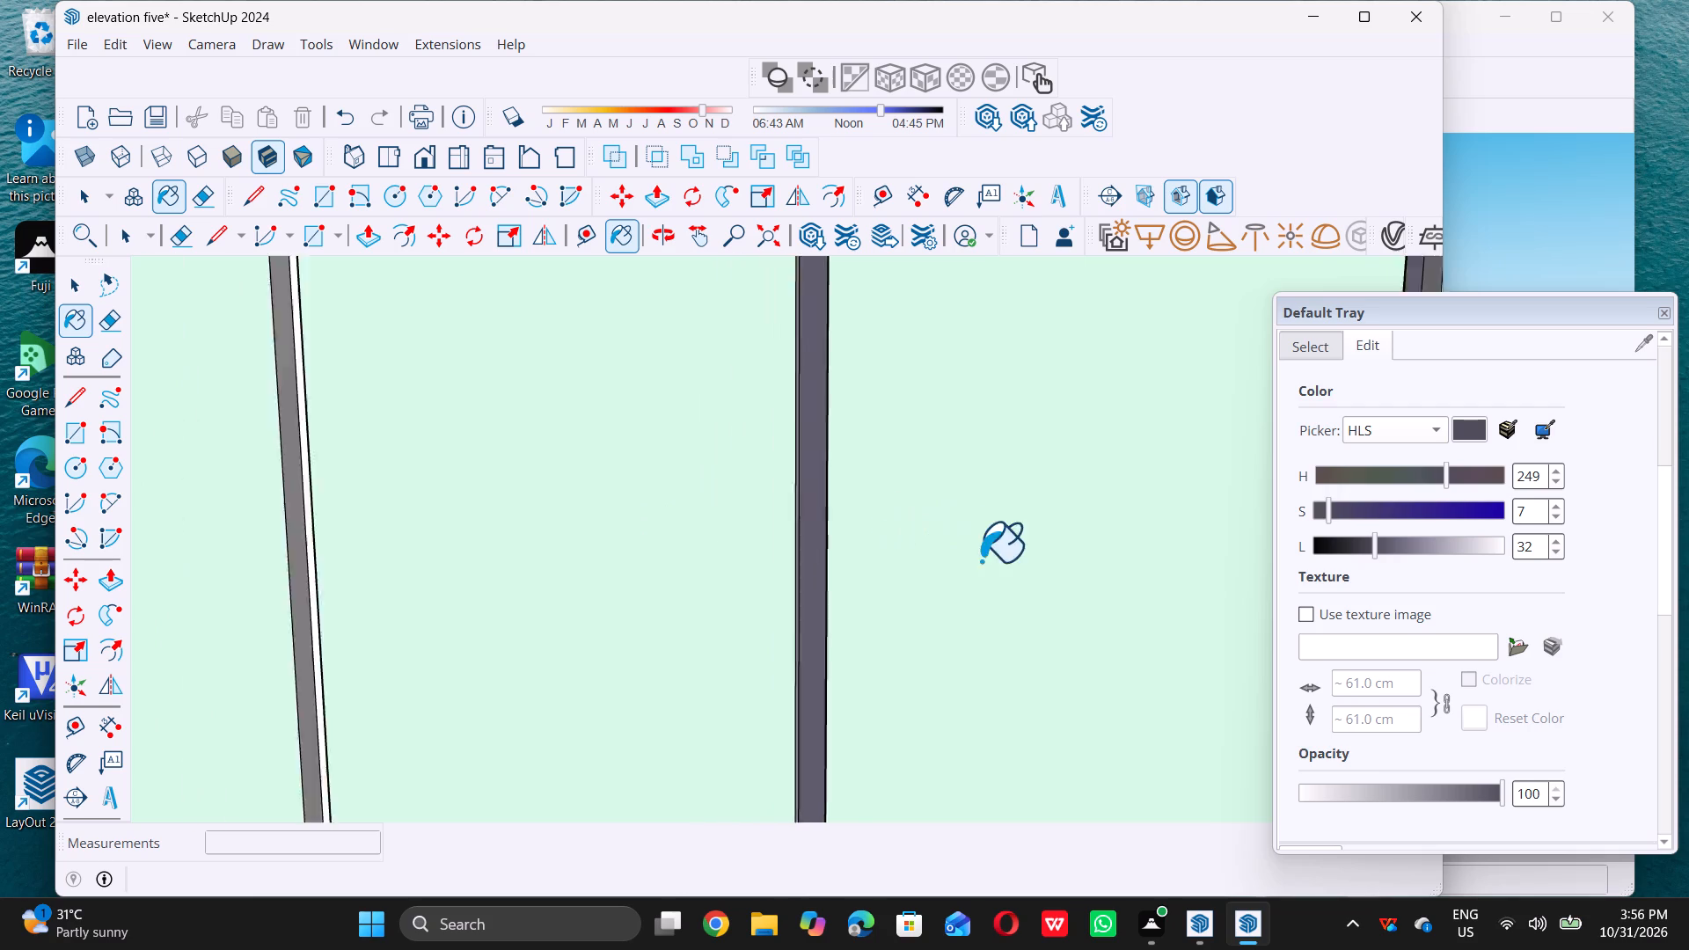
Paint the third, fourth and fifth planter grooves, counting from the gate end, with the same dark grey-purple.
{"action": "scroll", "coordinate": [981, 560], "scroll_direction": "down", "scroll_amount": 5}
{"action": "scroll", "coordinate": [666, 537], "scroll_direction": "up", "scroll_amount": 12}
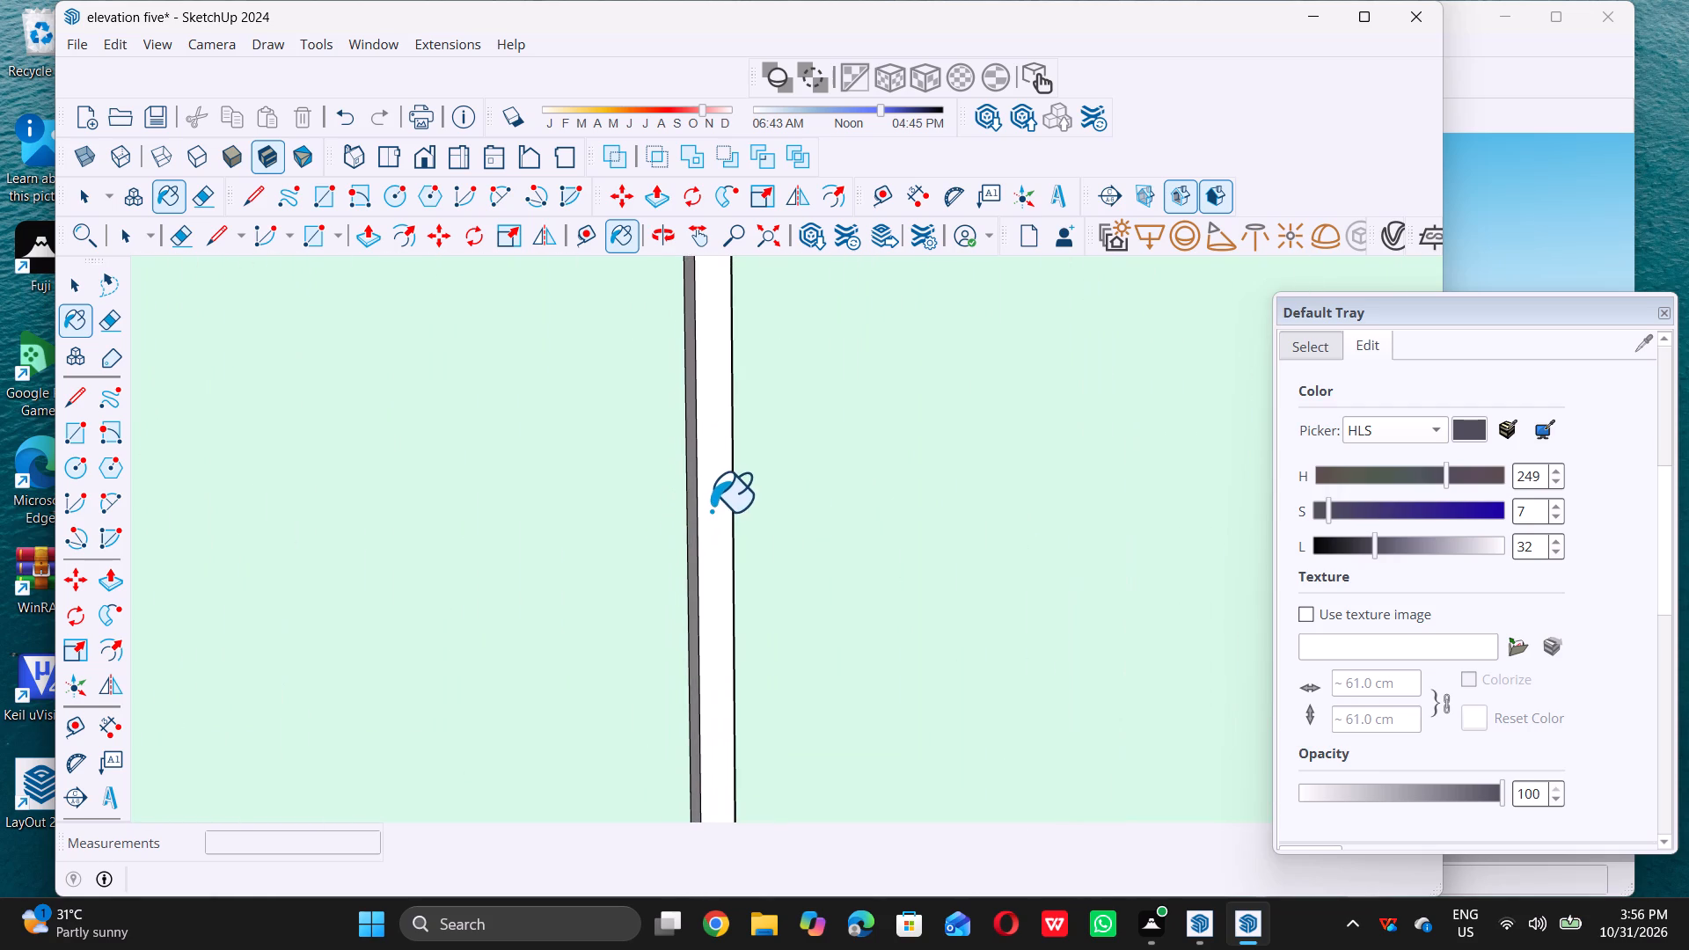
{"action": "scroll", "coordinate": [708, 514], "scroll_direction": "up", "scroll_amount": 4}
{"action": "double_click", "coordinate": [717, 511]}
{"action": "scroll", "coordinate": [822, 528], "scroll_direction": "down", "scroll_amount": 8}
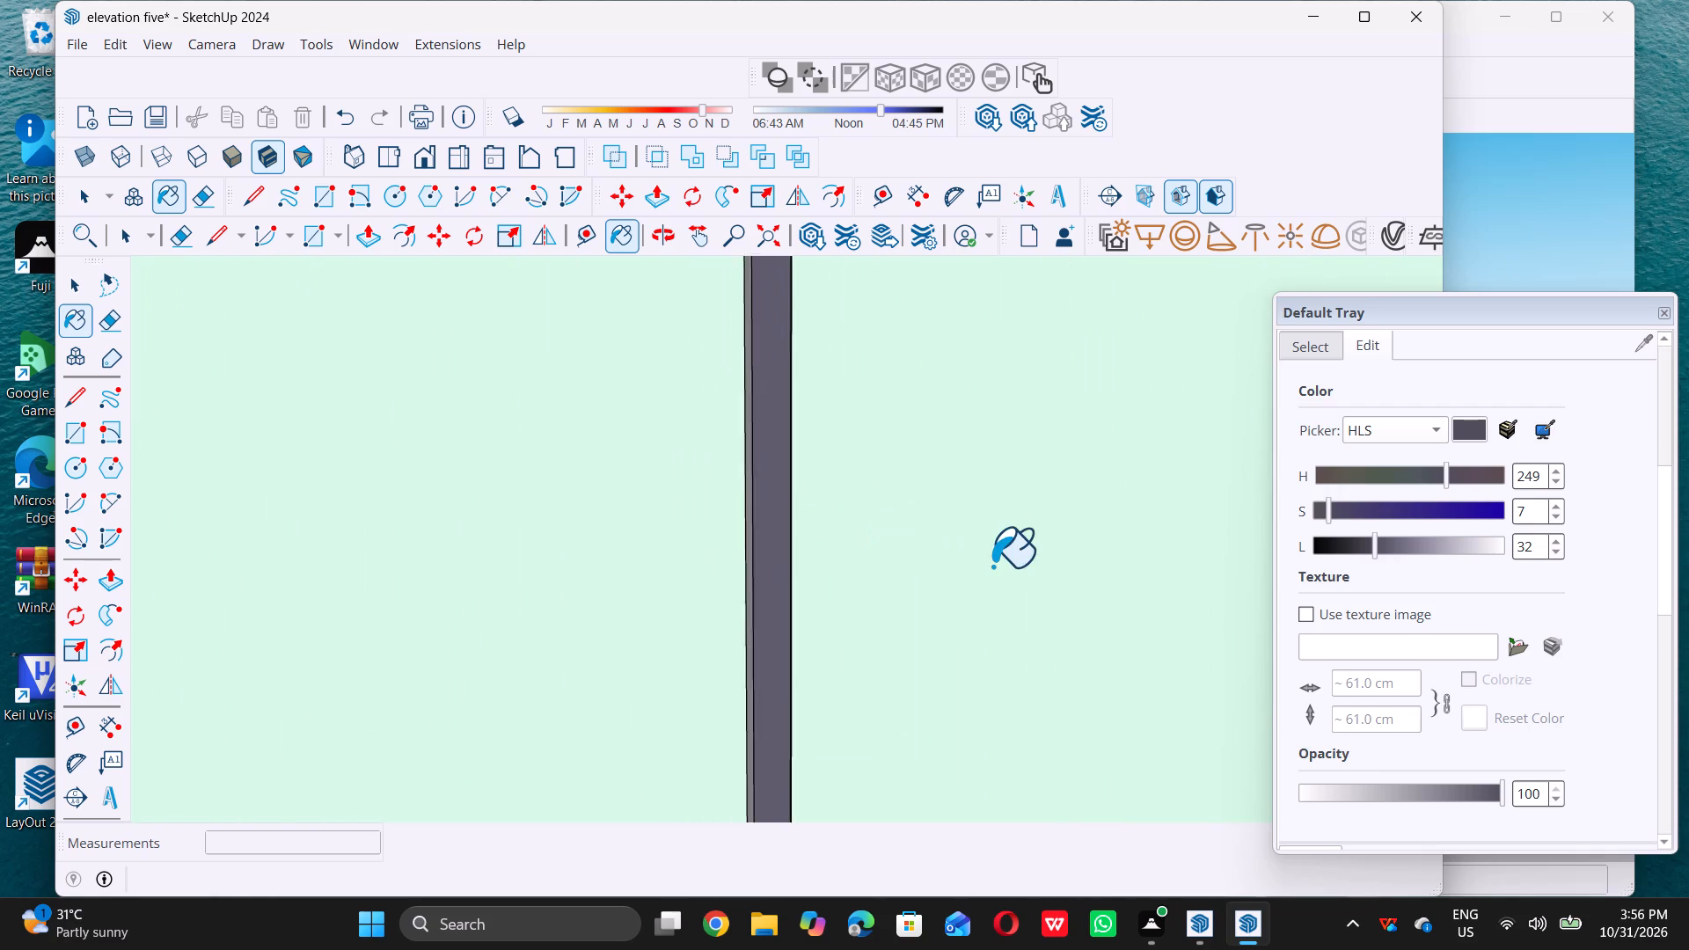
{"action": "scroll", "coordinate": [992, 566], "scroll_direction": "down", "scroll_amount": 11}
{"action": "scroll", "coordinate": [675, 545], "scroll_direction": "up", "scroll_amount": 13}
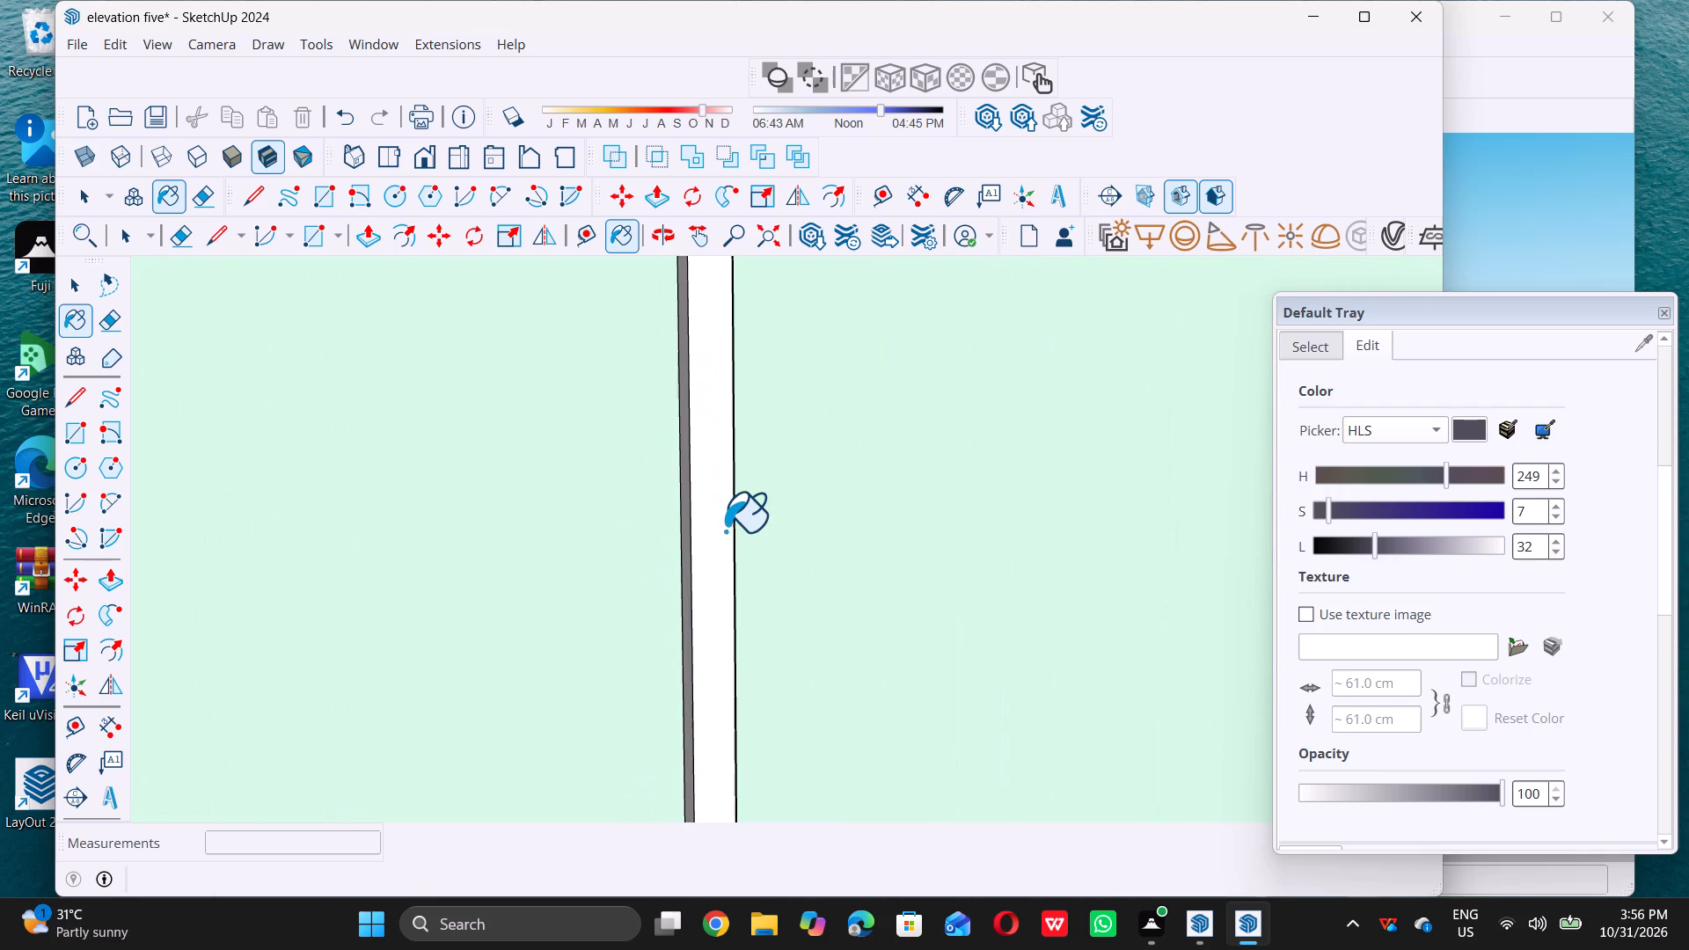
{"action": "left_click", "coordinate": [710, 524]}
{"action": "scroll", "coordinate": [742, 543], "scroll_direction": "down", "scroll_amount": 15}
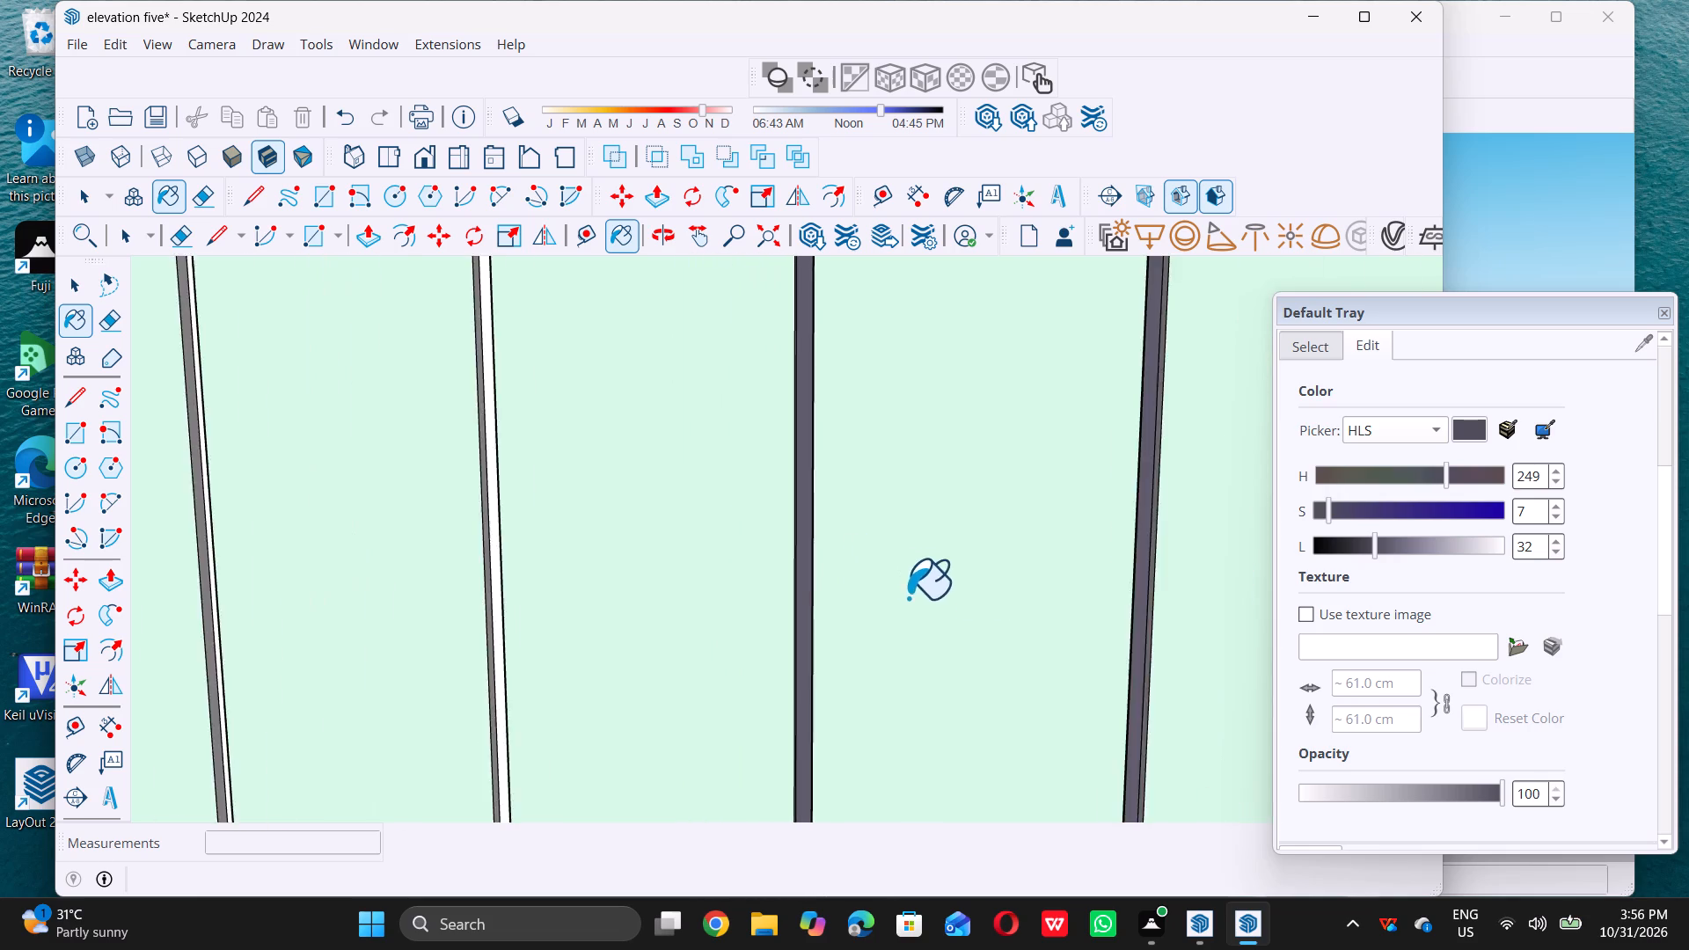
{"action": "scroll", "coordinate": [908, 597], "scroll_direction": "down", "scroll_amount": 2}
{"action": "scroll", "coordinate": [667, 576], "scroll_direction": "up", "scroll_amount": 5}
{"action": "scroll", "coordinate": [566, 537], "scroll_direction": "up", "scroll_amount": 8}
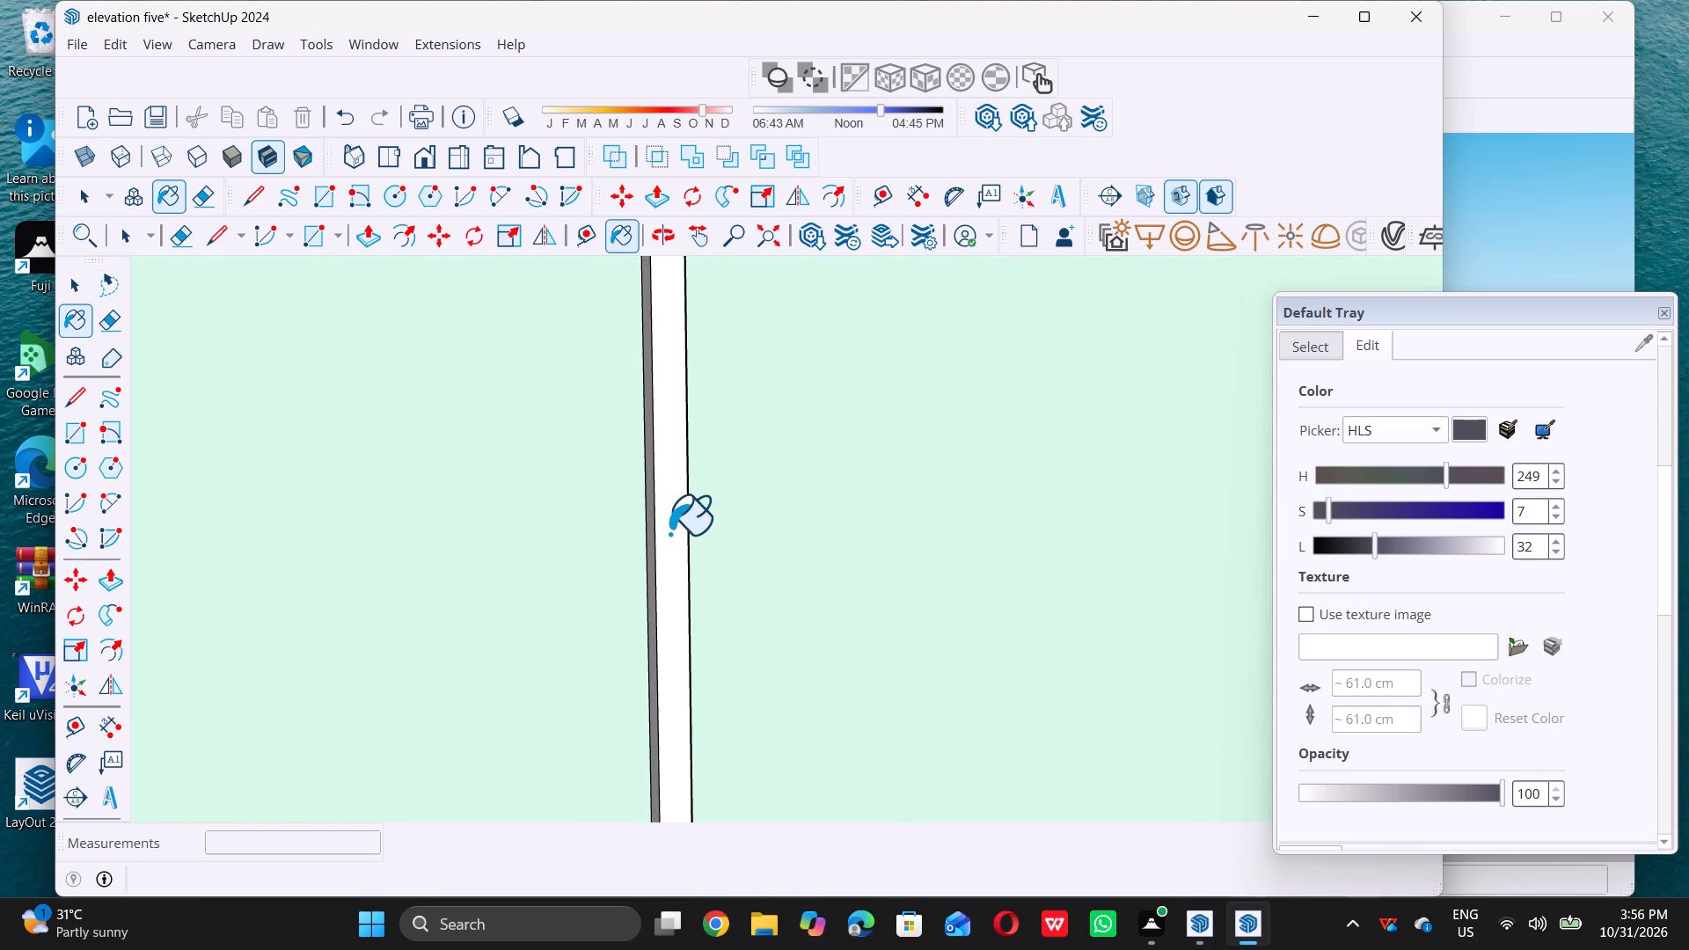
{"action": "left_click", "coordinate": [669, 533]}
{"action": "scroll", "coordinate": [742, 541], "scroll_direction": "down", "scroll_amount": 16}
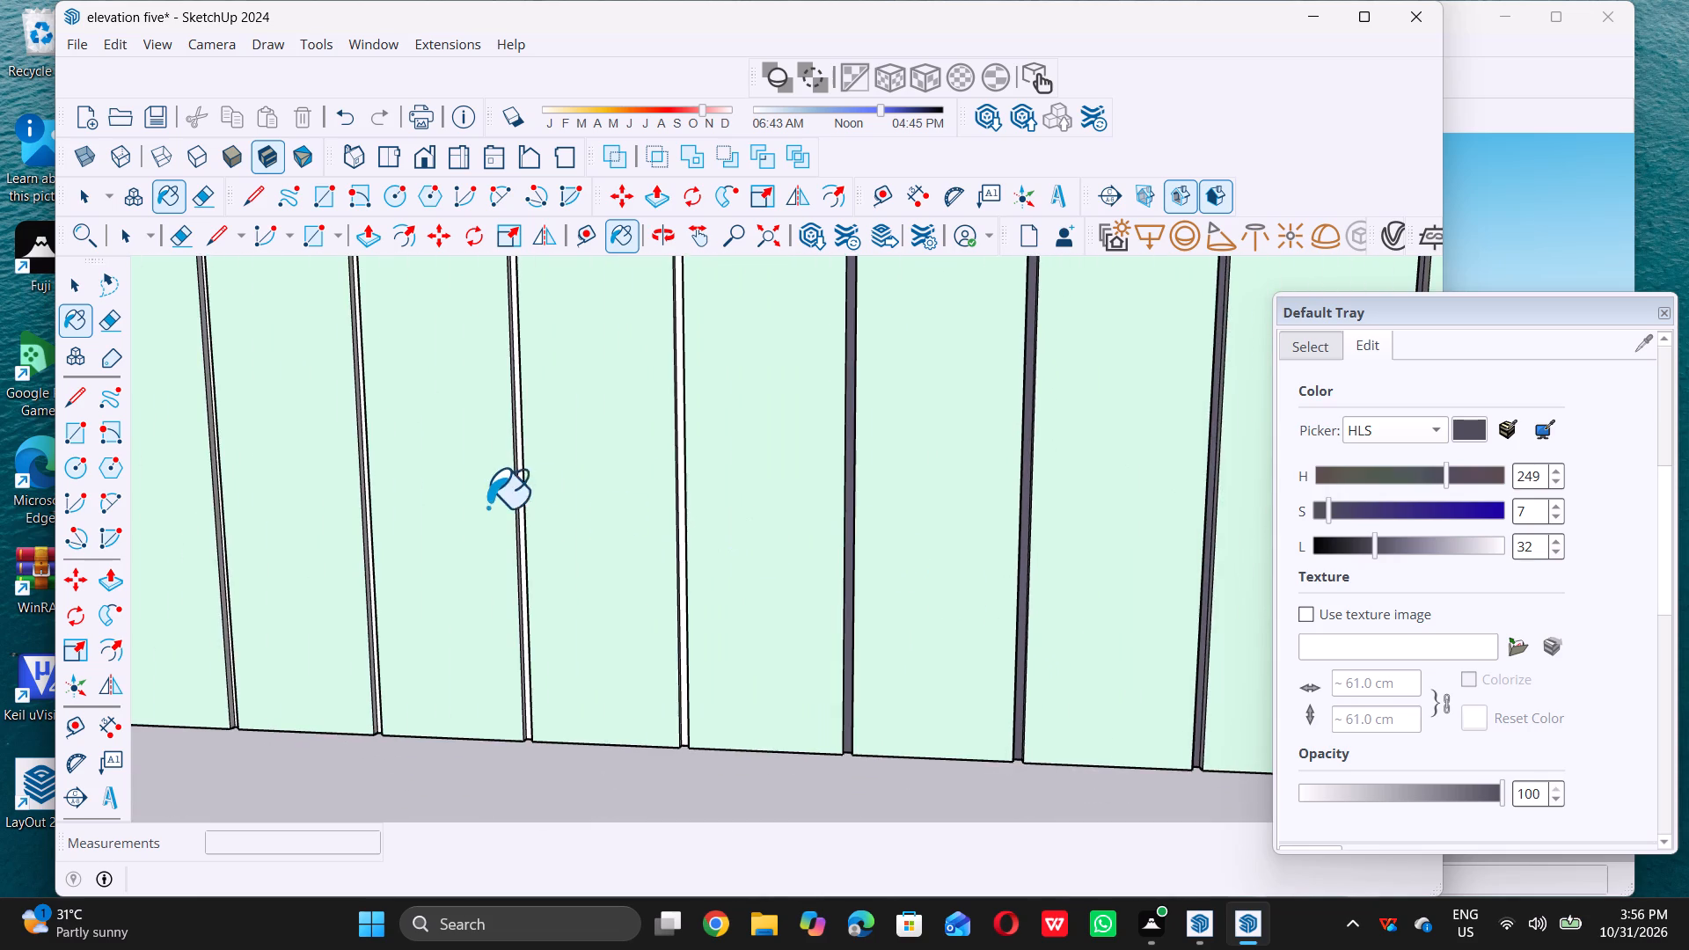
Paint the sixth to ninth planter grooves from the gate end with the same dark grey-purple.
{"action": "scroll", "coordinate": [473, 502], "scroll_direction": "up", "scroll_amount": 11}
{"action": "scroll", "coordinate": [574, 494], "scroll_direction": "up", "scroll_amount": 4}
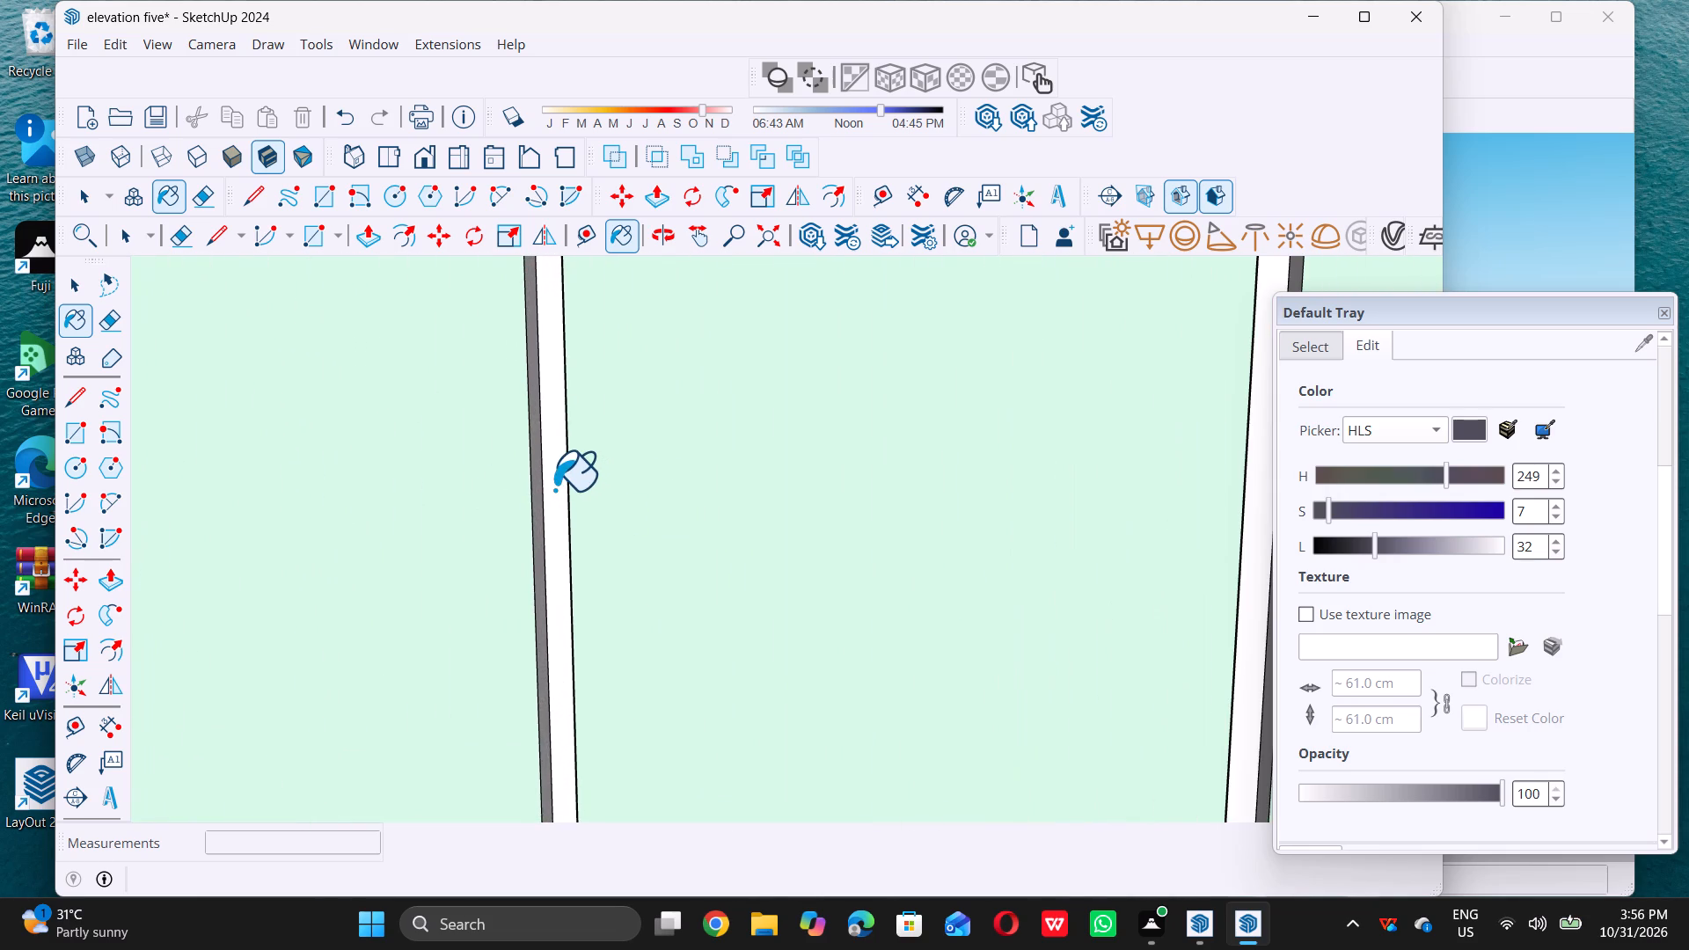
{"action": "left_click", "coordinate": [554, 489]}
{"action": "scroll", "coordinate": [555, 484], "scroll_direction": "down", "scroll_amount": 4}
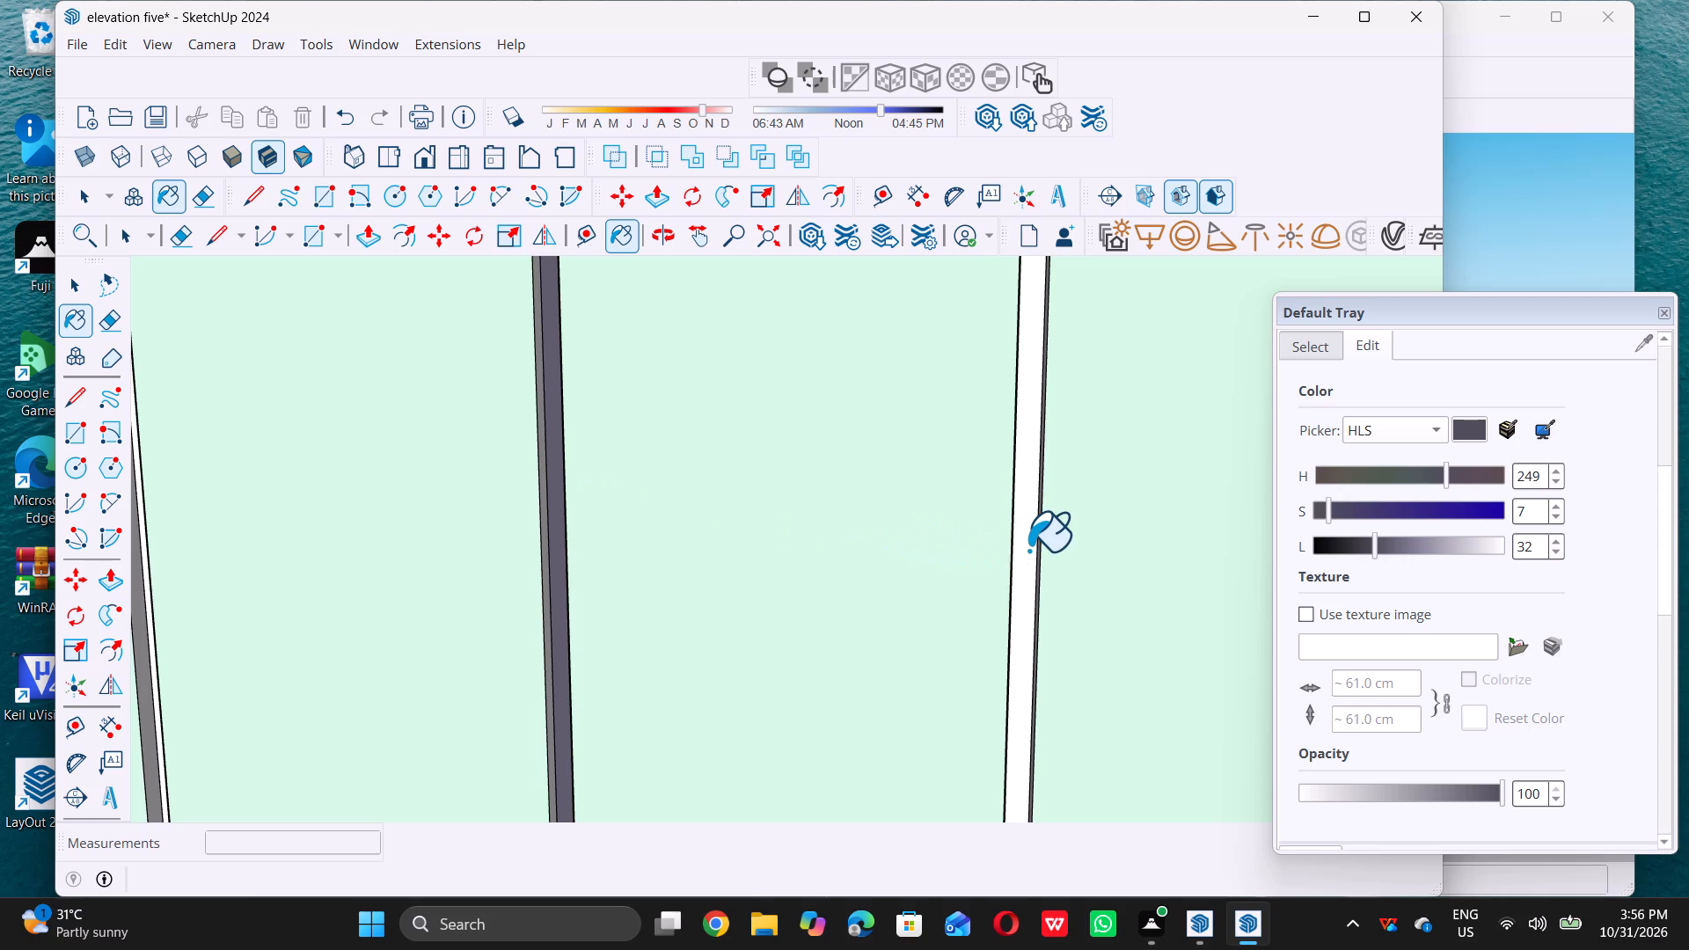
{"action": "left_click", "coordinate": [1030, 542]}
{"action": "scroll", "coordinate": [1040, 552], "scroll_direction": "down", "scroll_amount": 8}
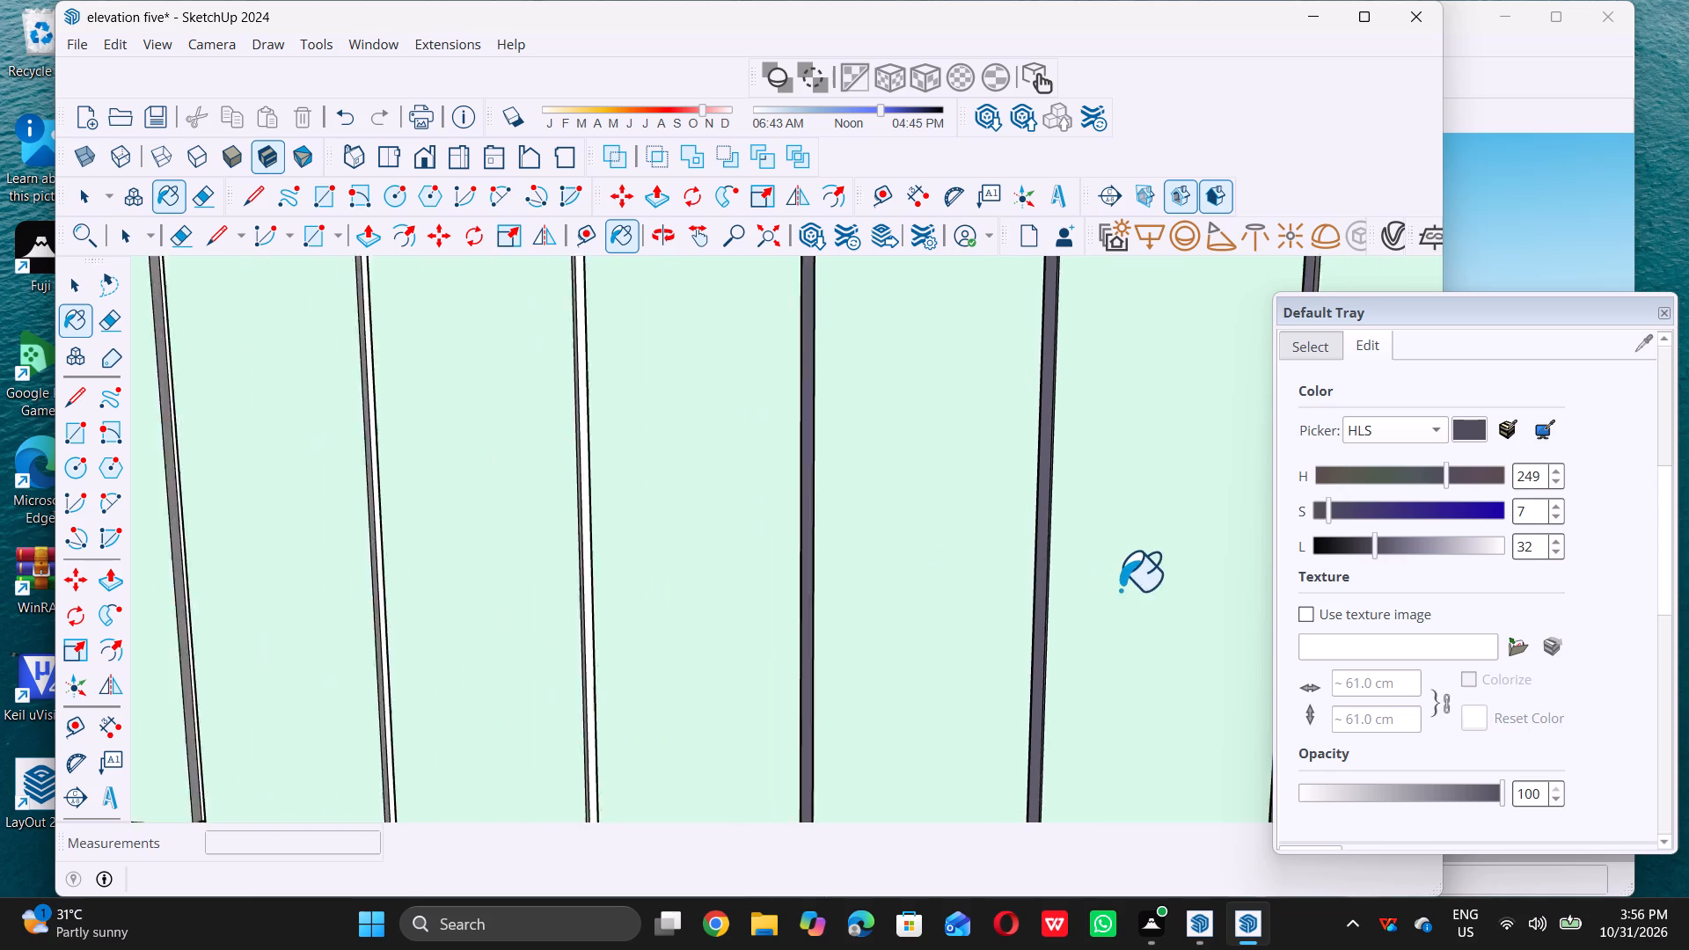
{"action": "scroll", "coordinate": [1120, 589], "scroll_direction": "down", "scroll_amount": 7}
{"action": "scroll", "coordinate": [698, 544], "scroll_direction": "up", "scroll_amount": 6}
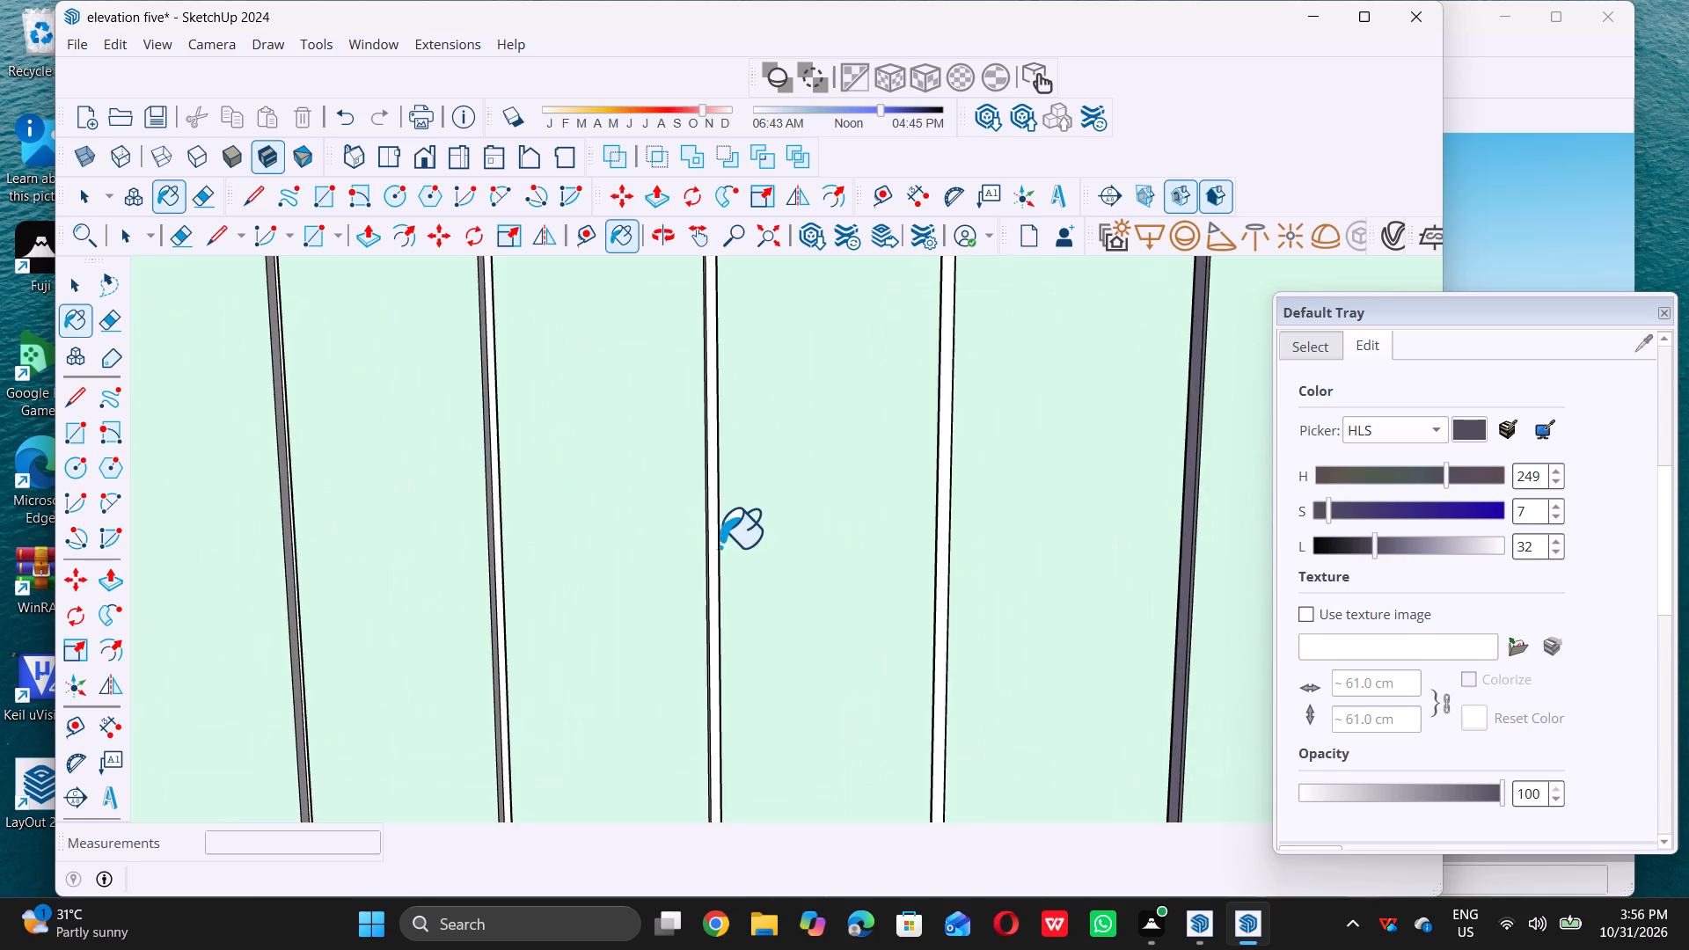
{"action": "scroll", "coordinate": [712, 545], "scroll_direction": "up", "scroll_amount": 9}
{"action": "left_click", "coordinate": [720, 537]}
{"action": "scroll", "coordinate": [714, 535], "scroll_direction": "down", "scroll_amount": 3}
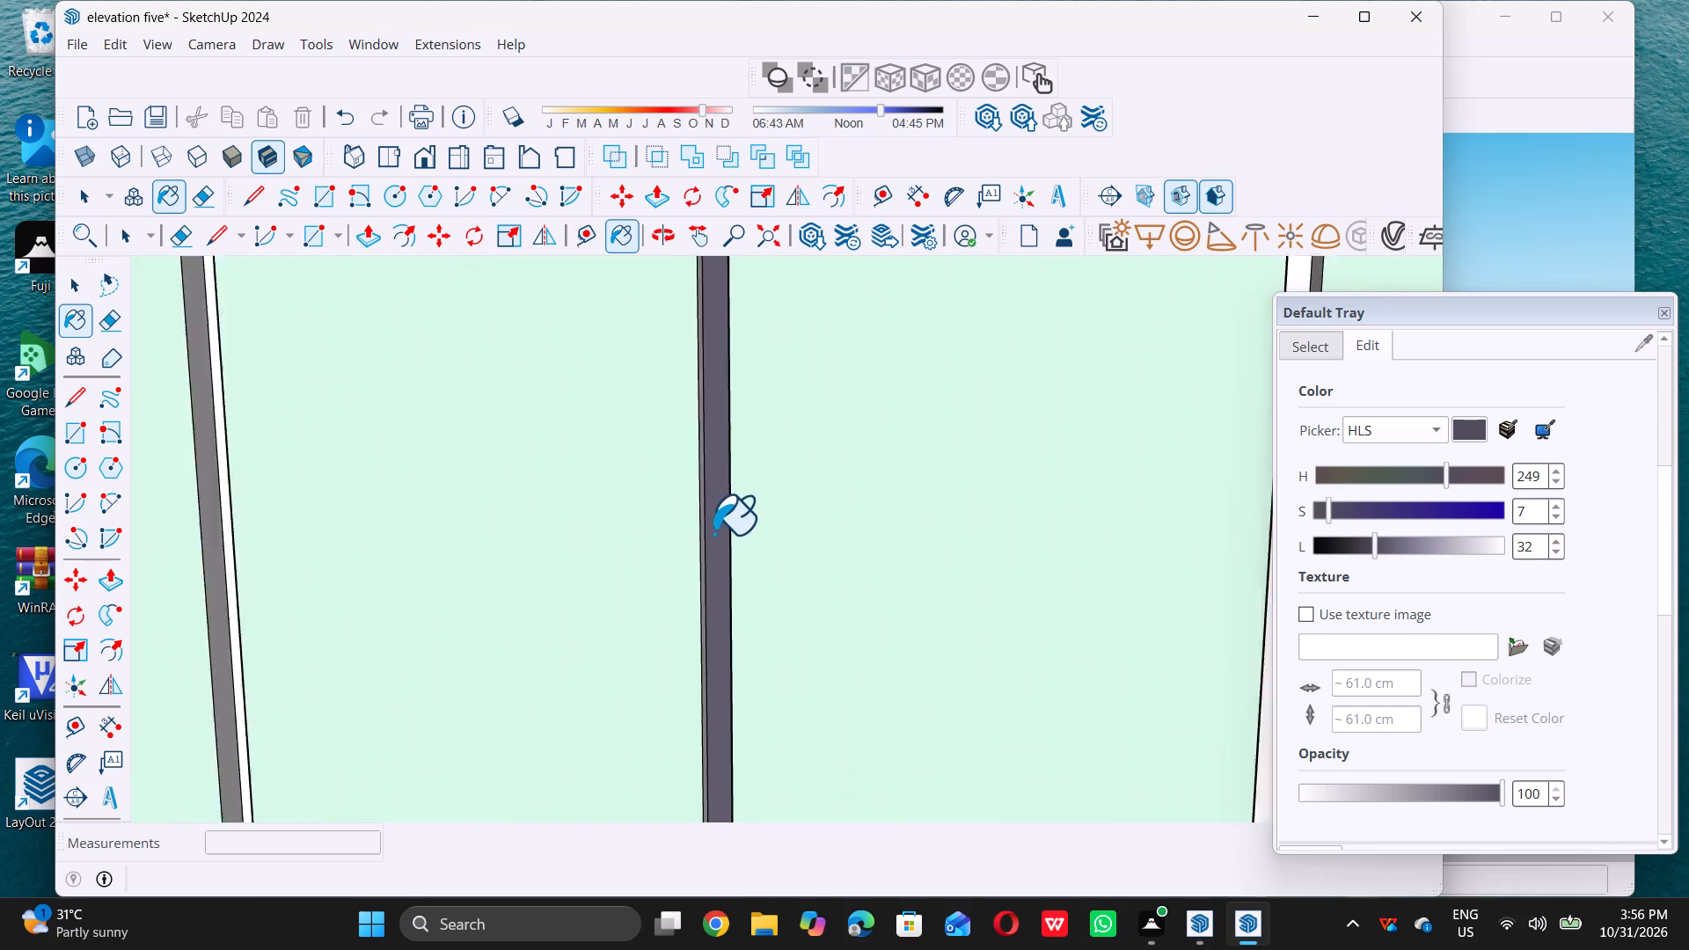
{"action": "scroll", "coordinate": [713, 533], "scroll_direction": "down", "scroll_amount": 6}
{"action": "scroll", "coordinate": [977, 566], "scroll_direction": "up", "scroll_amount": 4}
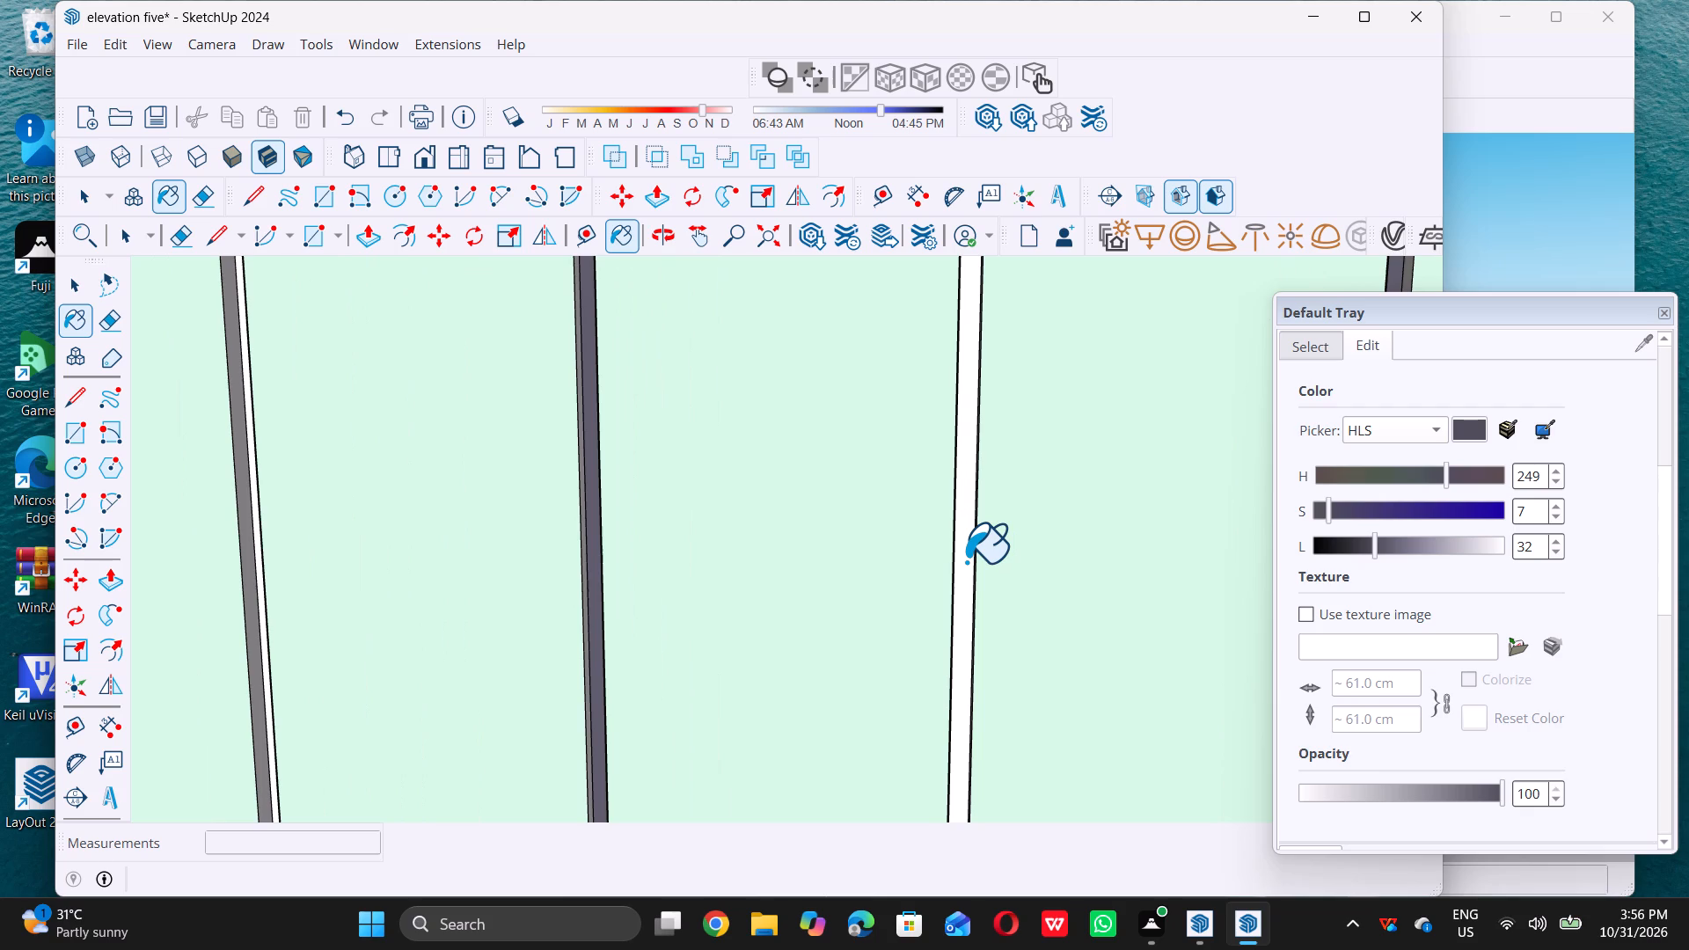
{"action": "scroll", "coordinate": [968, 560], "scroll_direction": "up", "scroll_amount": 3}
{"action": "double_click", "coordinate": [966, 559]}
{"action": "scroll", "coordinate": [968, 560], "scroll_direction": "down", "scroll_amount": 10}
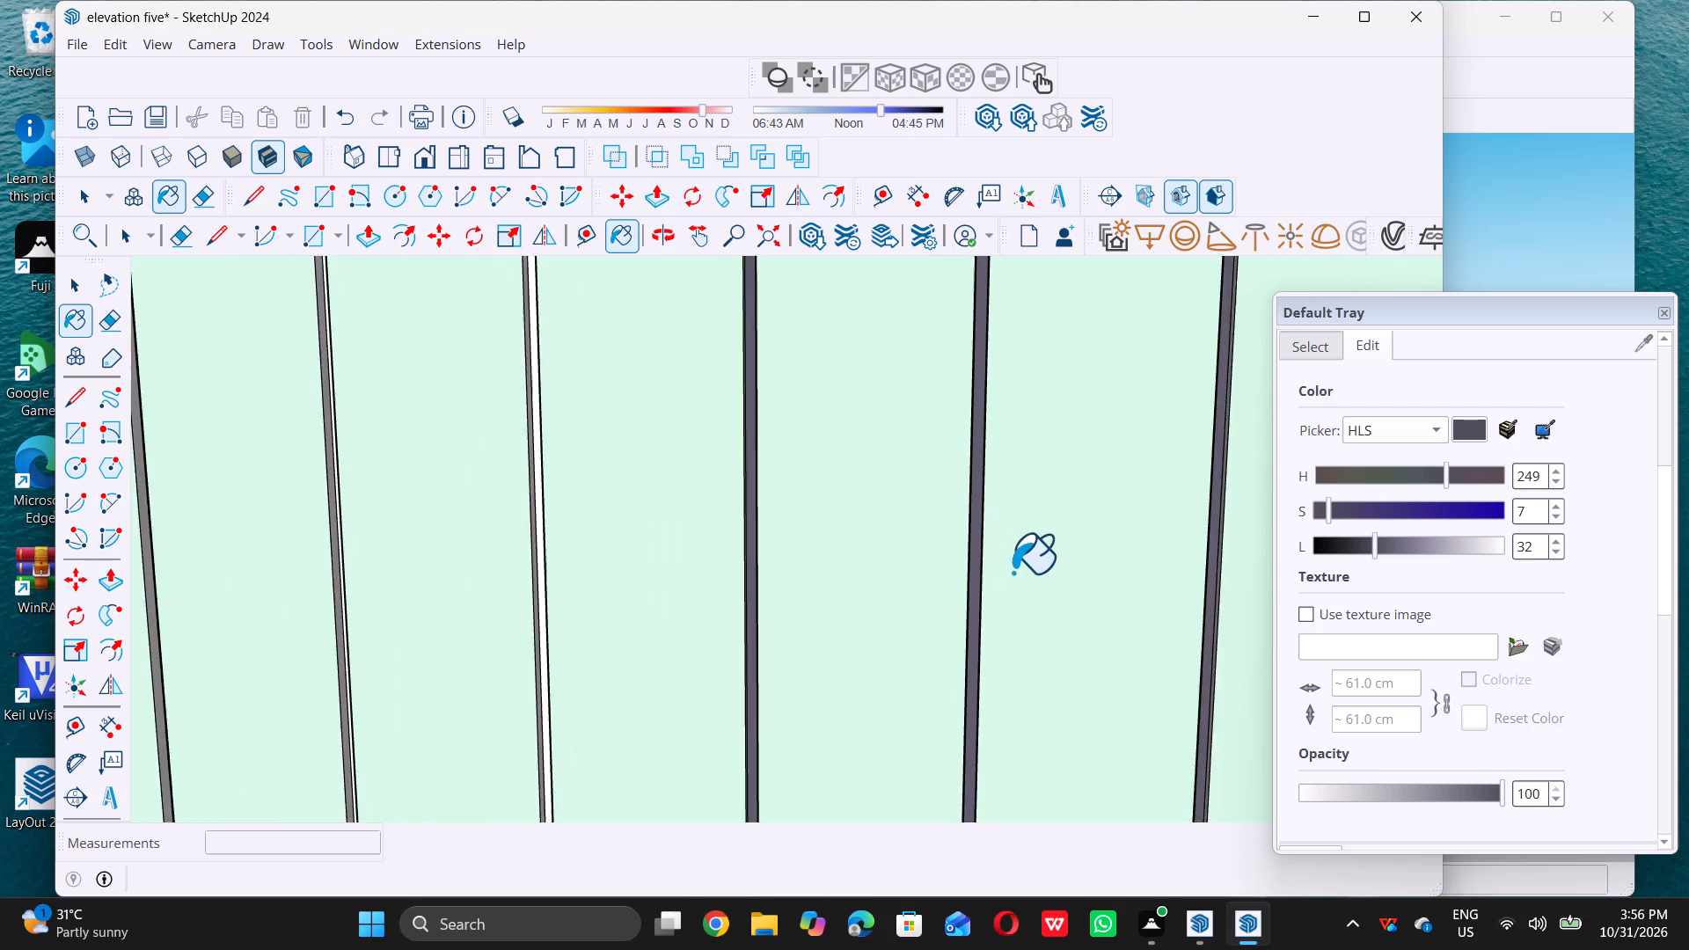
Paint the tenth and eleventh planter grooves from the gate end with the same dark grey-purple.
{"action": "scroll", "coordinate": [1013, 572], "scroll_direction": "down", "scroll_amount": 8}
{"action": "scroll", "coordinate": [647, 550], "scroll_direction": "up", "scroll_amount": 6}
{"action": "scroll", "coordinate": [734, 586], "scroll_direction": "up", "scroll_amount": 4}
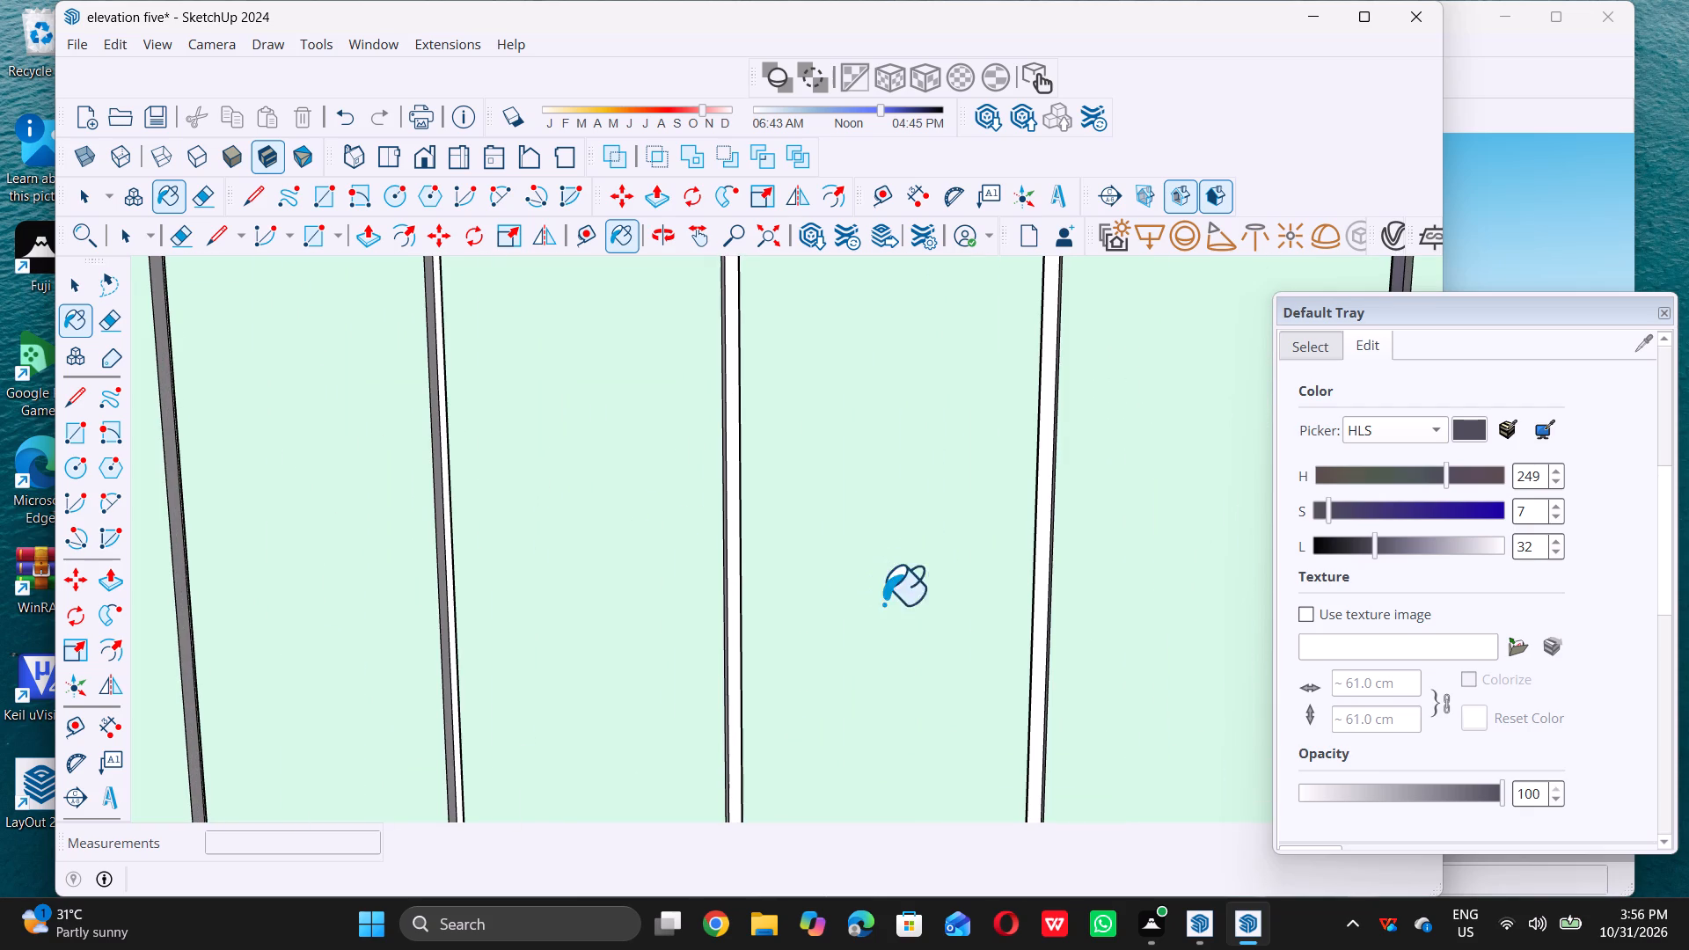
{"action": "scroll", "coordinate": [999, 618], "scroll_direction": "up", "scroll_amount": 5}
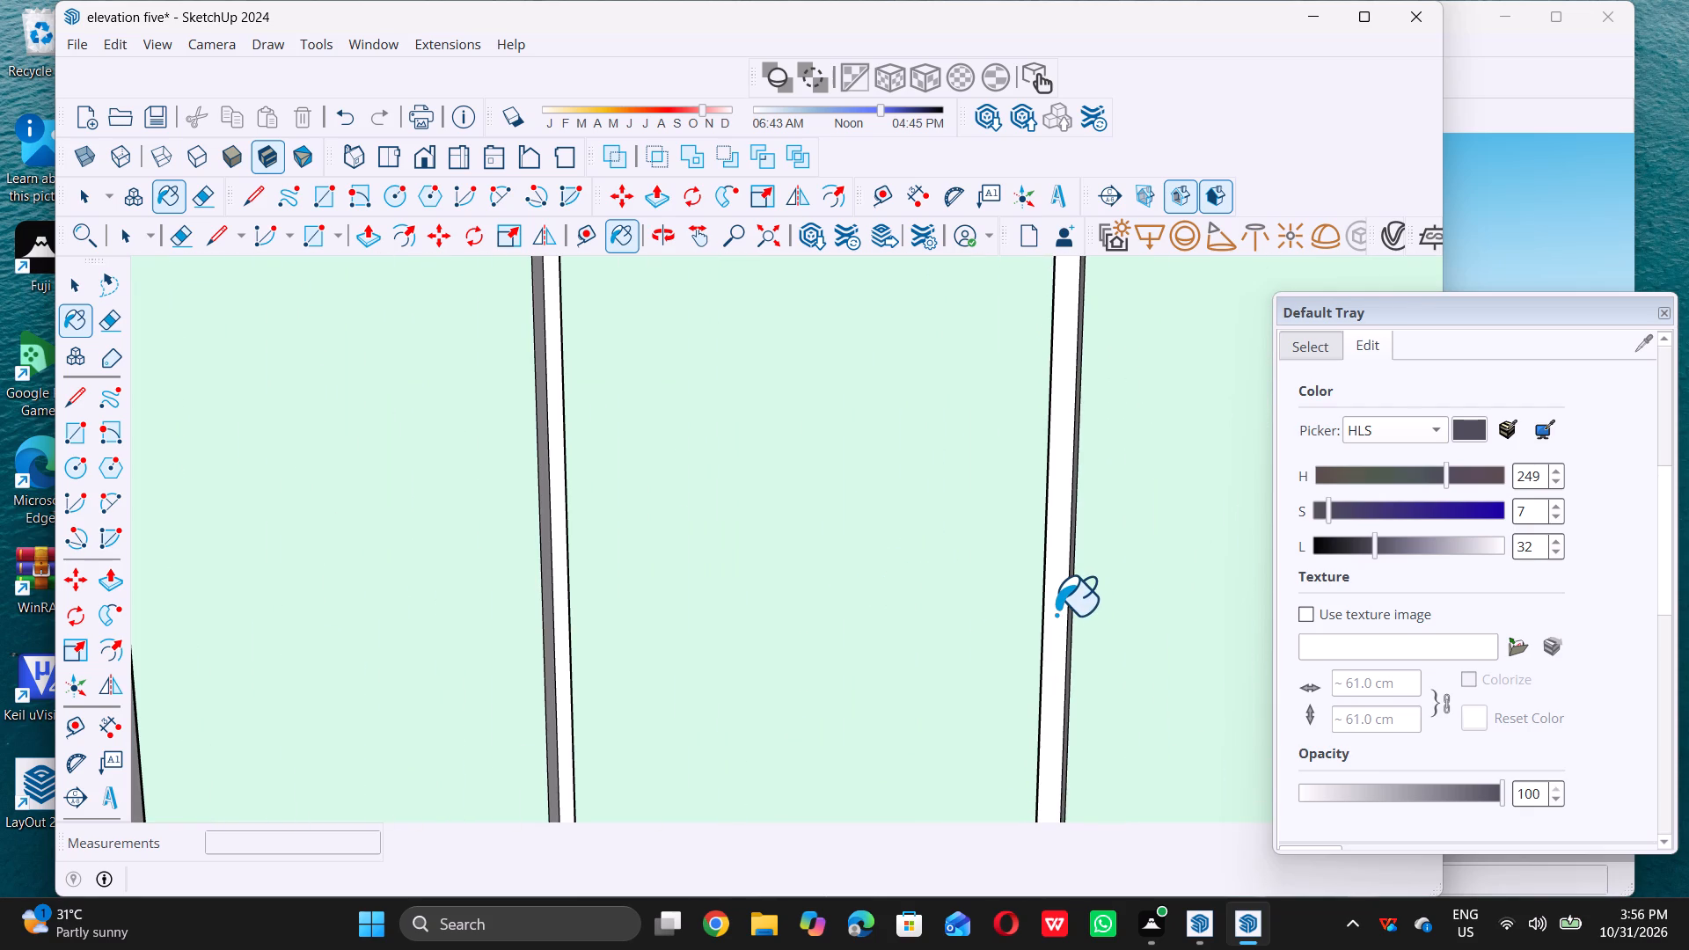
{"action": "scroll", "coordinate": [1056, 614], "scroll_direction": "up", "scroll_amount": 9}
{"action": "left_click", "coordinate": [1063, 604]}
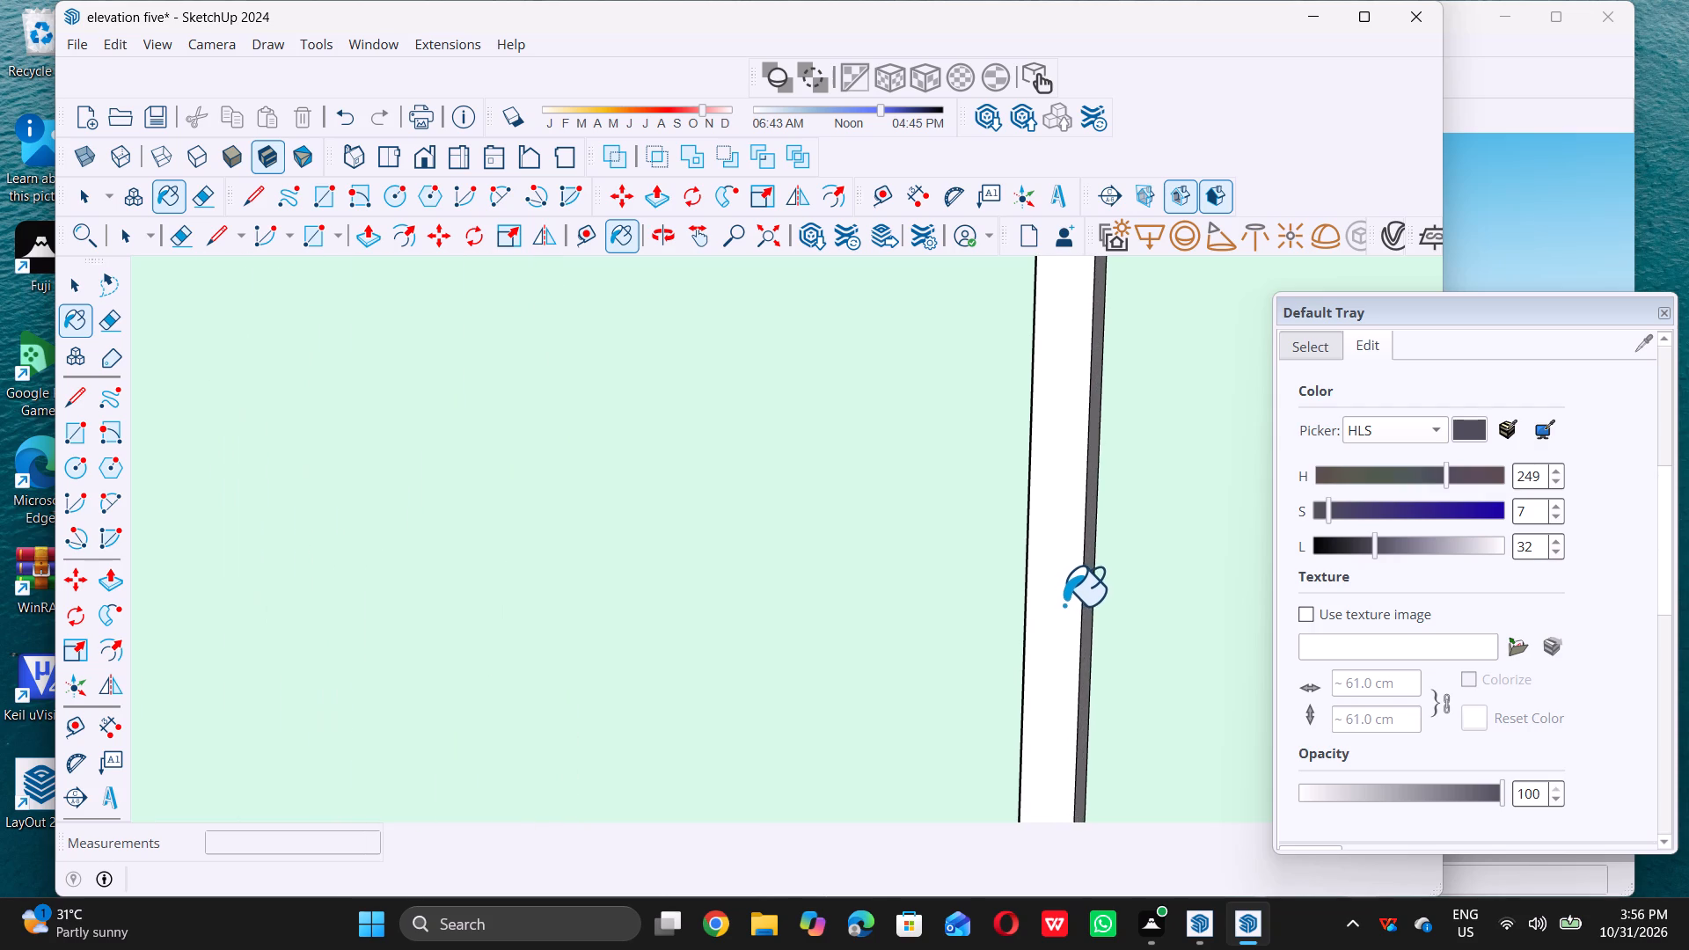
{"action": "scroll", "coordinate": [1071, 639], "scroll_direction": "down", "scroll_amount": 13}
{"action": "scroll", "coordinate": [736, 623], "scroll_direction": "up", "scroll_amount": 4}
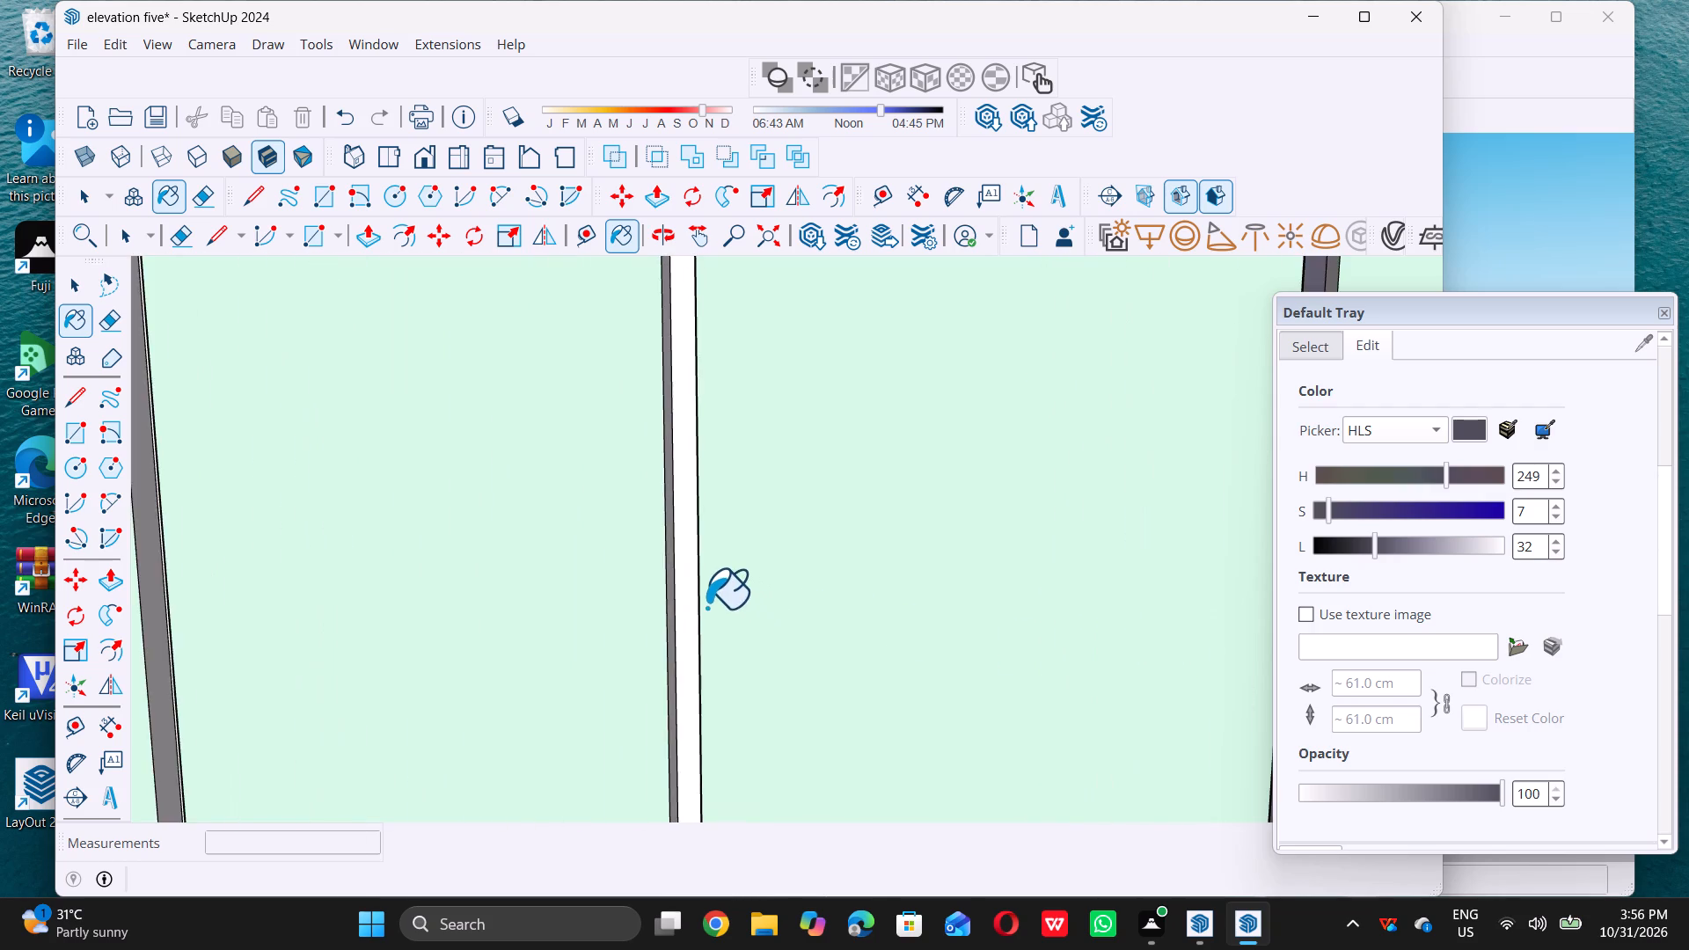
{"action": "scroll", "coordinate": [679, 603], "scroll_direction": "up", "scroll_amount": 7}
{"action": "left_click", "coordinate": [698, 589]}
{"action": "scroll", "coordinate": [818, 617], "scroll_direction": "down", "scroll_amount": 10}
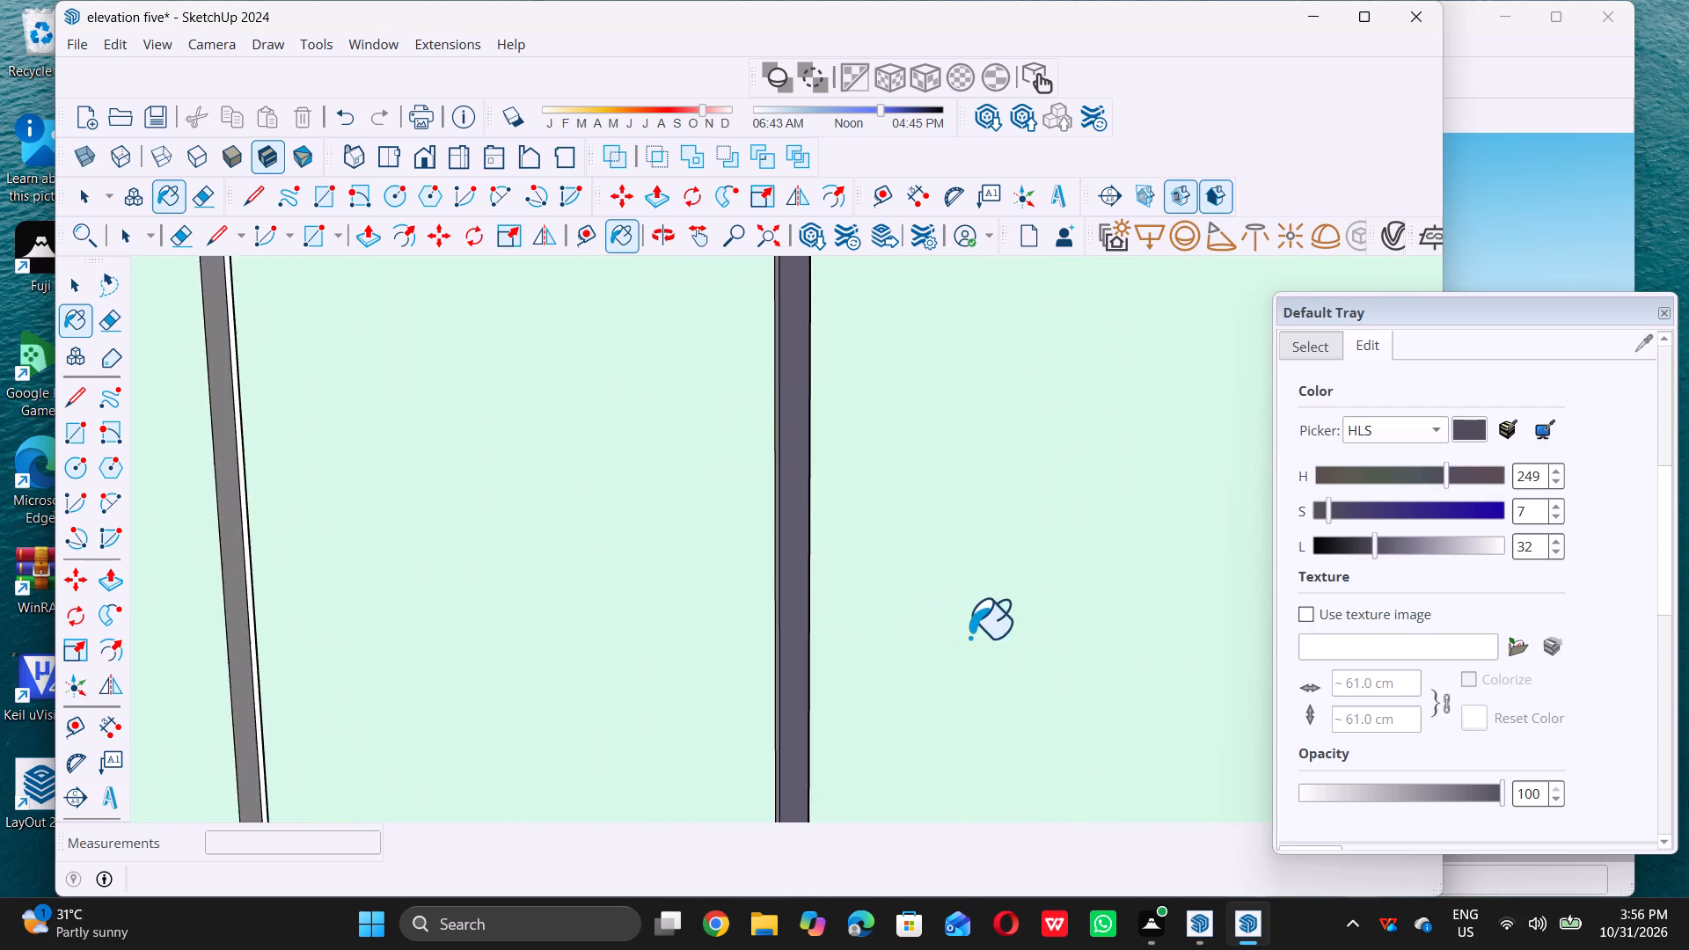
Paint the last three planter grooves, at the end farthest from the gate, with the same dark grey-purple.
{"action": "scroll", "coordinate": [969, 637], "scroll_direction": "down", "scroll_amount": 9}
{"action": "scroll", "coordinate": [631, 619], "scroll_direction": "up", "scroll_amount": 10}
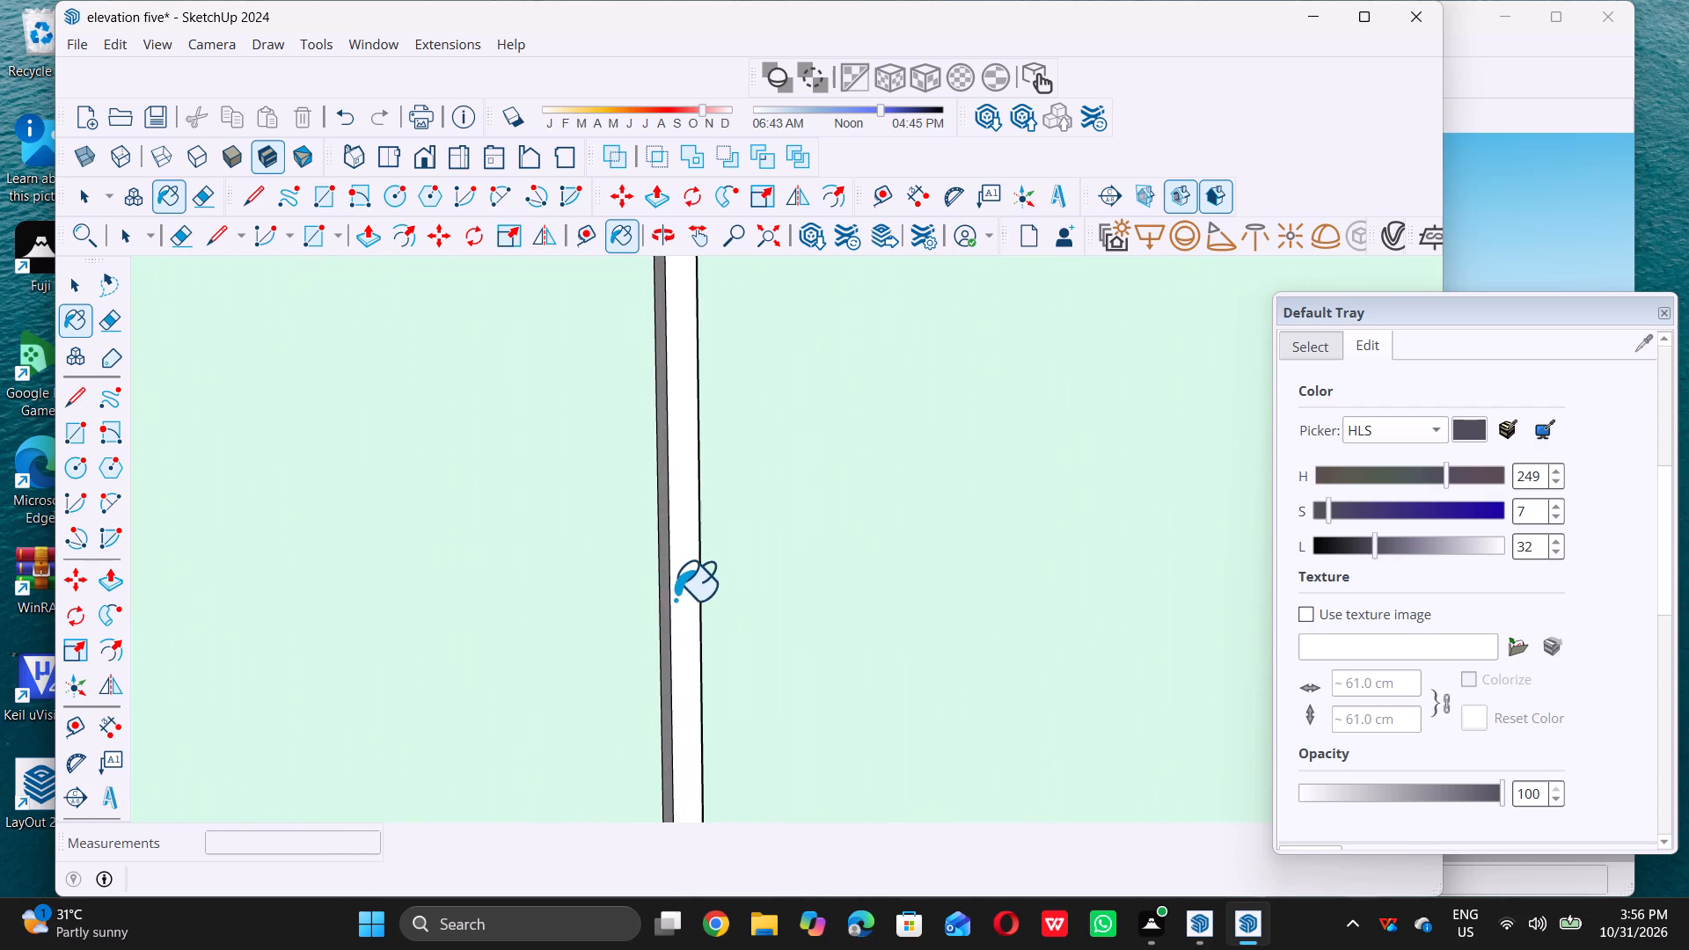
{"action": "left_click", "coordinate": [675, 599]}
{"action": "scroll", "coordinate": [765, 598], "scroll_direction": "down", "scroll_amount": 15}
{"action": "scroll", "coordinate": [583, 585], "scroll_direction": "up", "scroll_amount": 3}
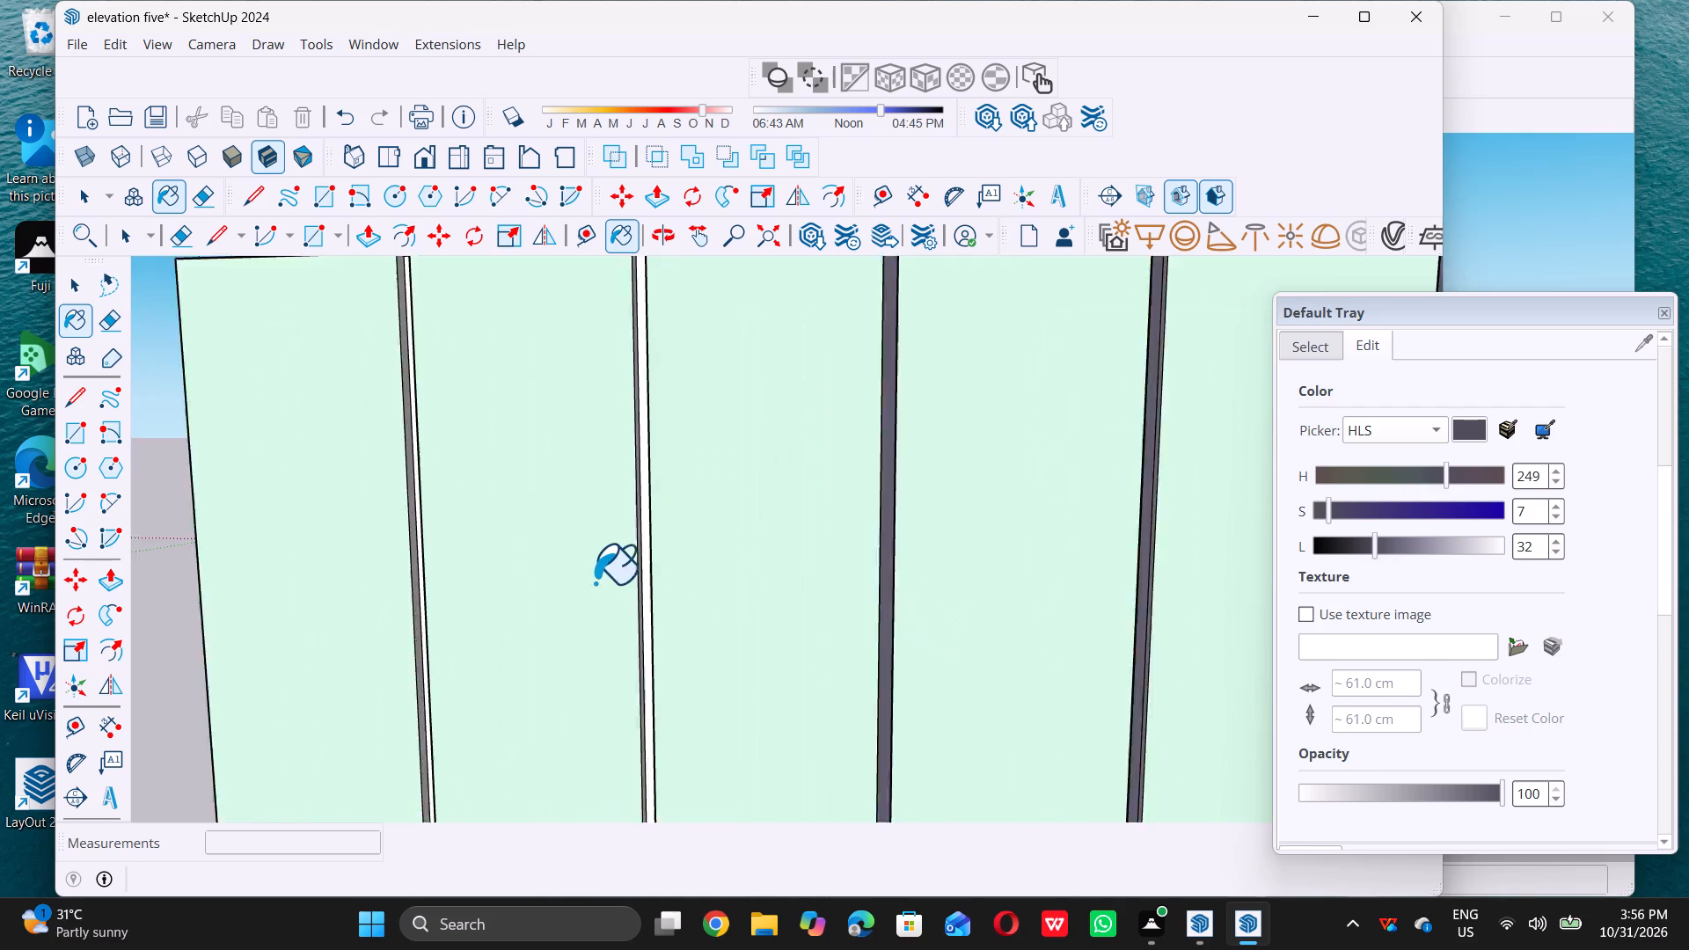
{"action": "scroll", "coordinate": [595, 582], "scroll_direction": "up", "scroll_amount": 11}
{"action": "double_click", "coordinate": [707, 574]}
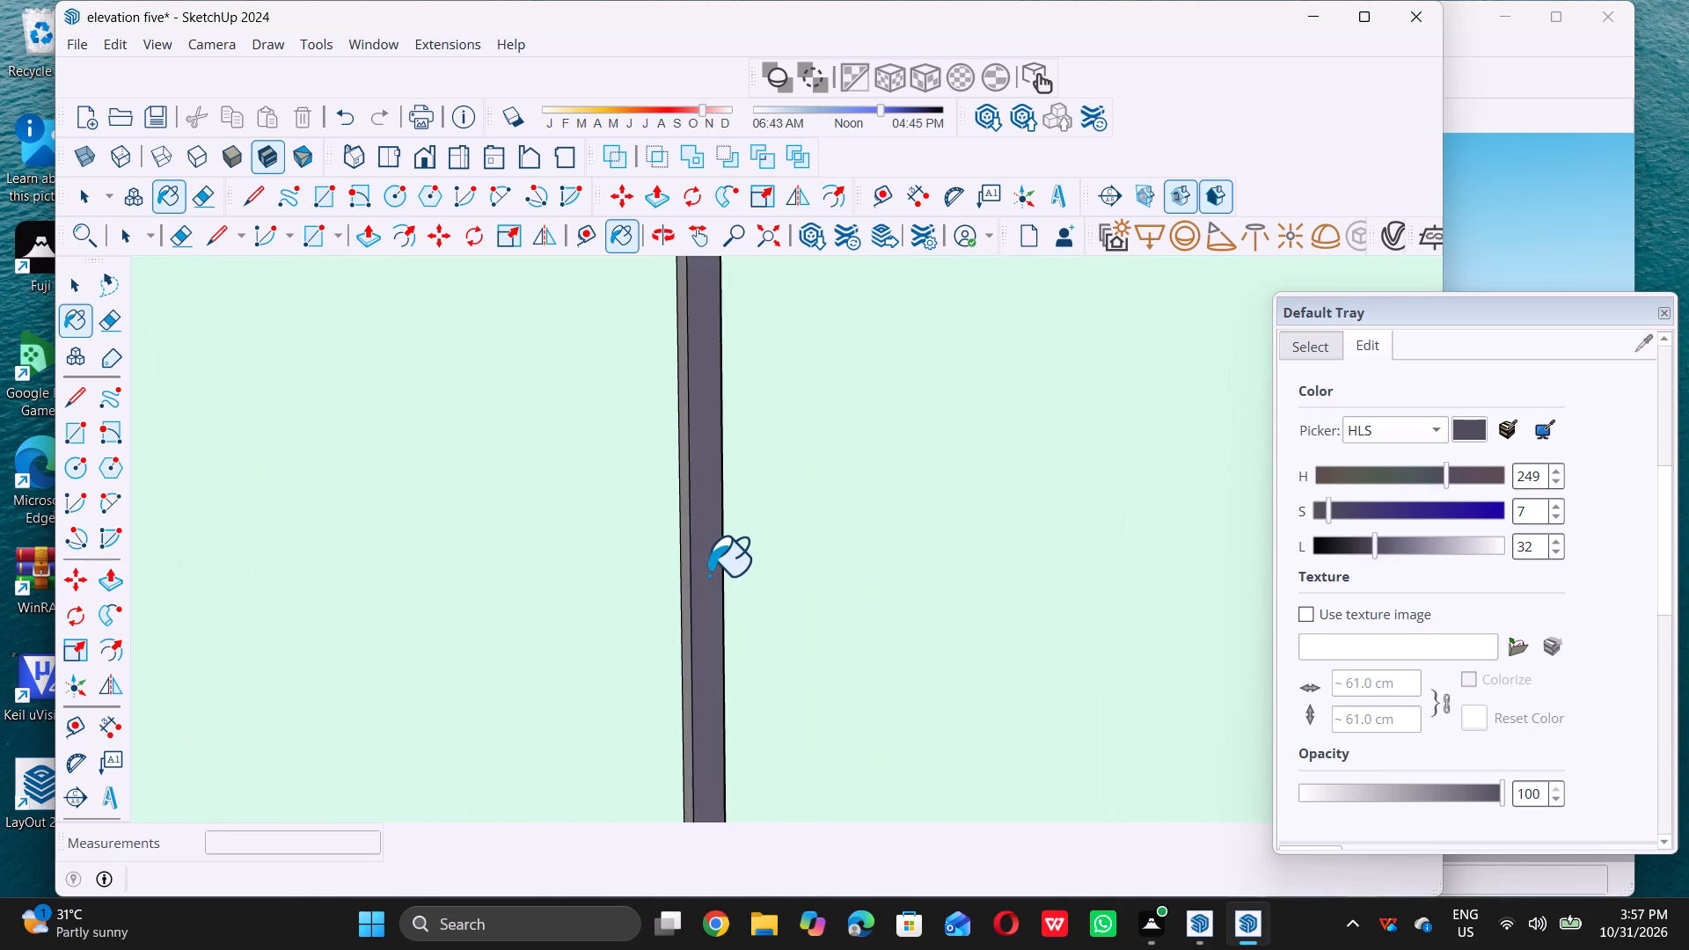
{"action": "scroll", "coordinate": [718, 585], "scroll_direction": "down", "scroll_amount": 14}
{"action": "scroll", "coordinate": [606, 613], "scroll_direction": "up", "scroll_amount": 13}
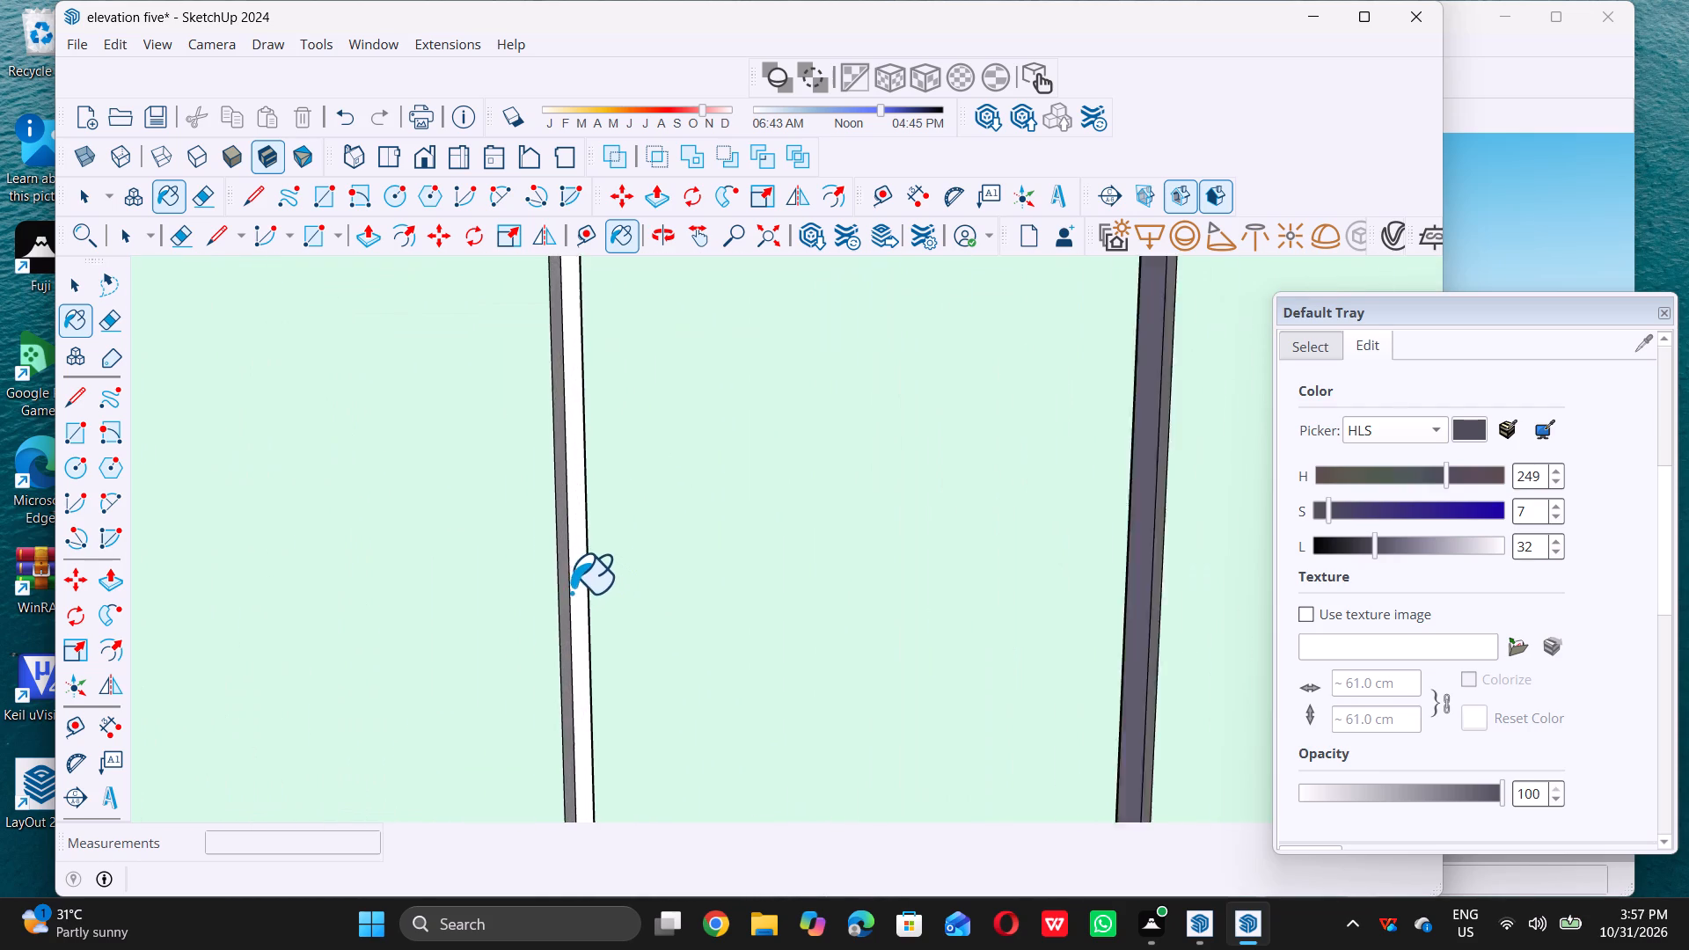
{"action": "triple_click", "coordinate": [579, 581]}
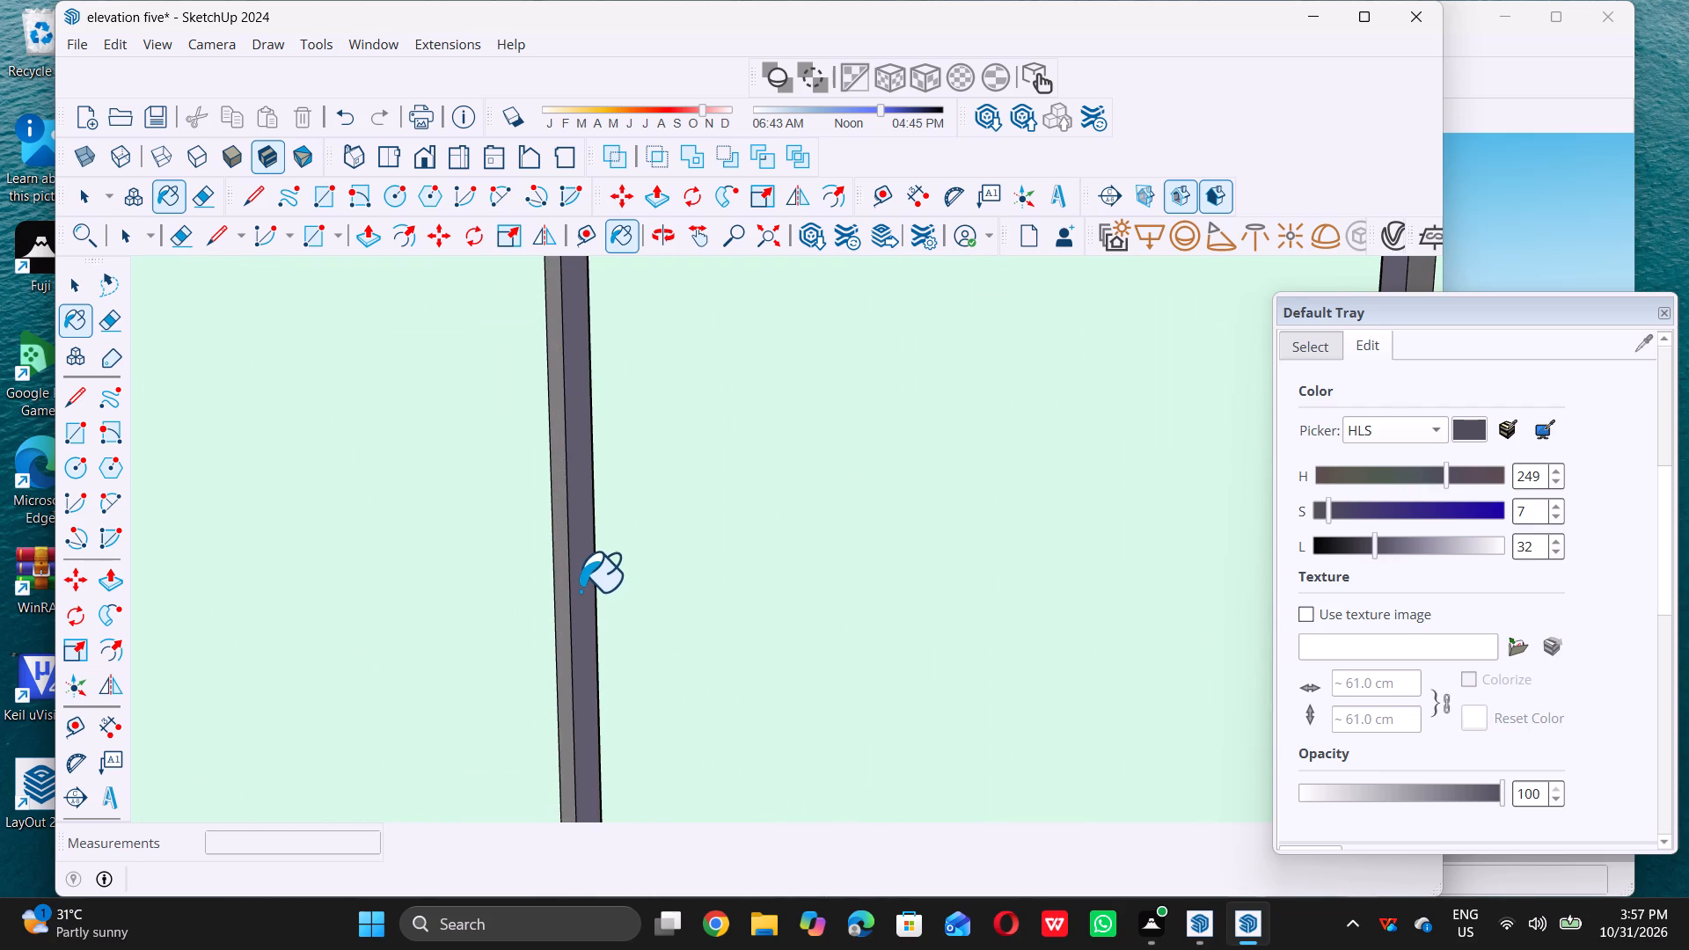
Examine the painted planter block close up, and the whole front elevation of the house from a distance.
{"action": "key", "text": "space"}
{"action": "scroll", "coordinate": [581, 592], "scroll_direction": "down", "scroll_amount": 20}
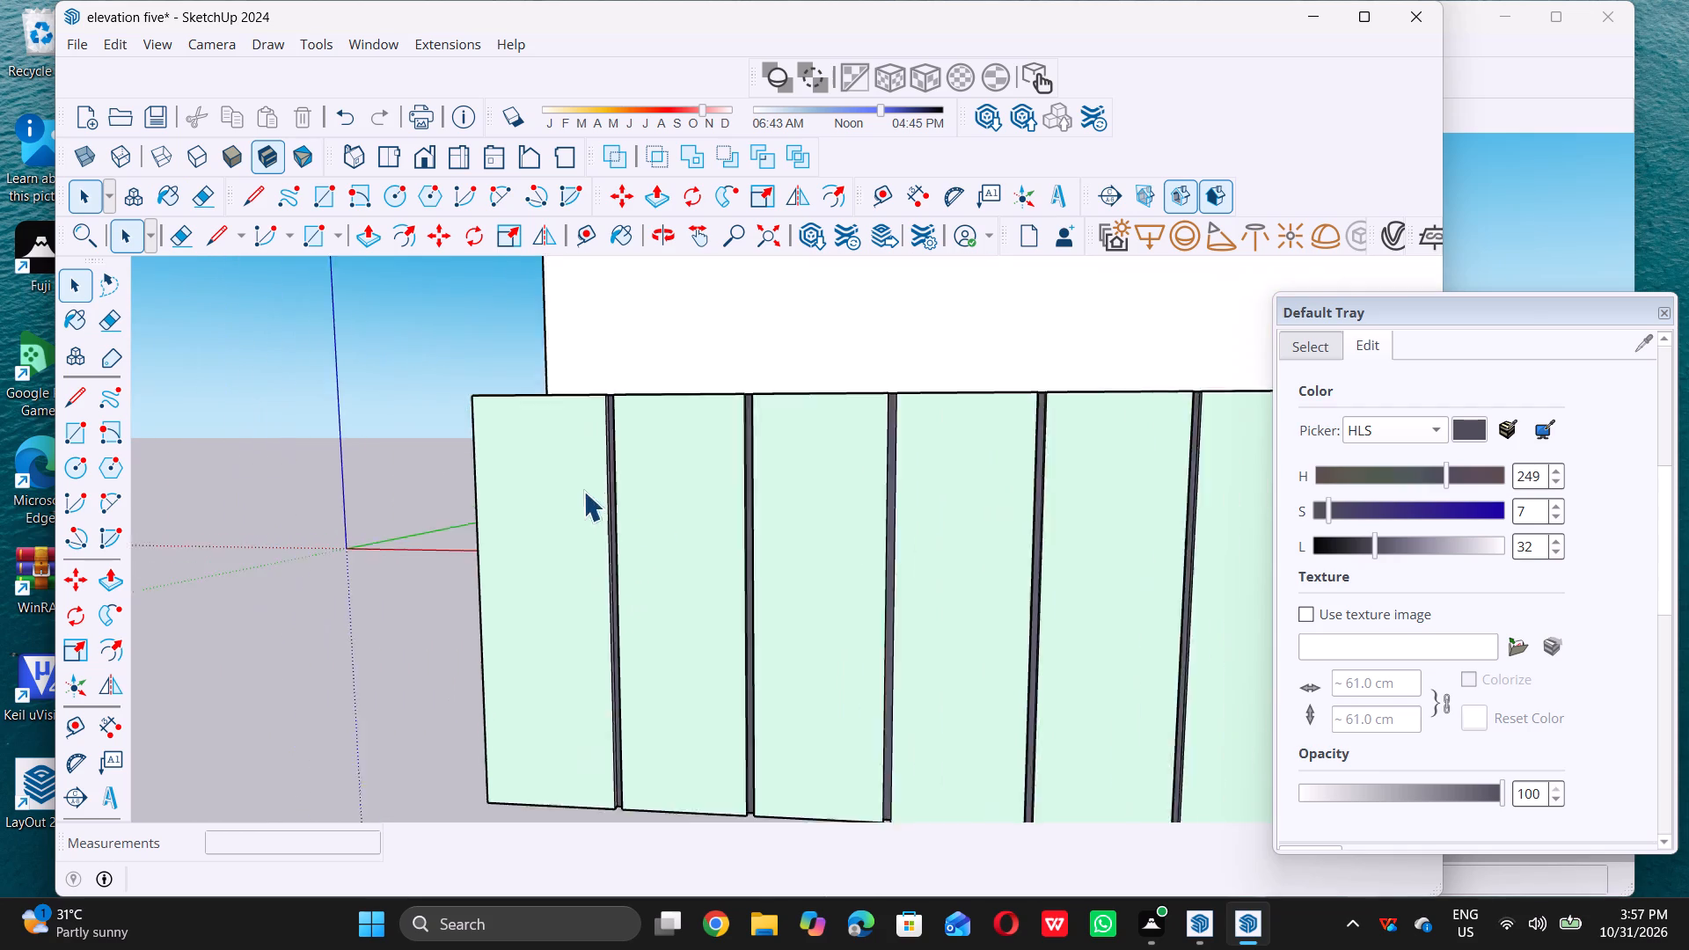
{"action": "scroll", "coordinate": [583, 491], "scroll_direction": "down", "scroll_amount": 20}
{"action": "scroll", "coordinate": [583, 491], "scroll_direction": "down", "scroll_amount": 3}
{"action": "middle_click_drag", "start_coordinate": [830, 555], "coordinate": [752, 726]}
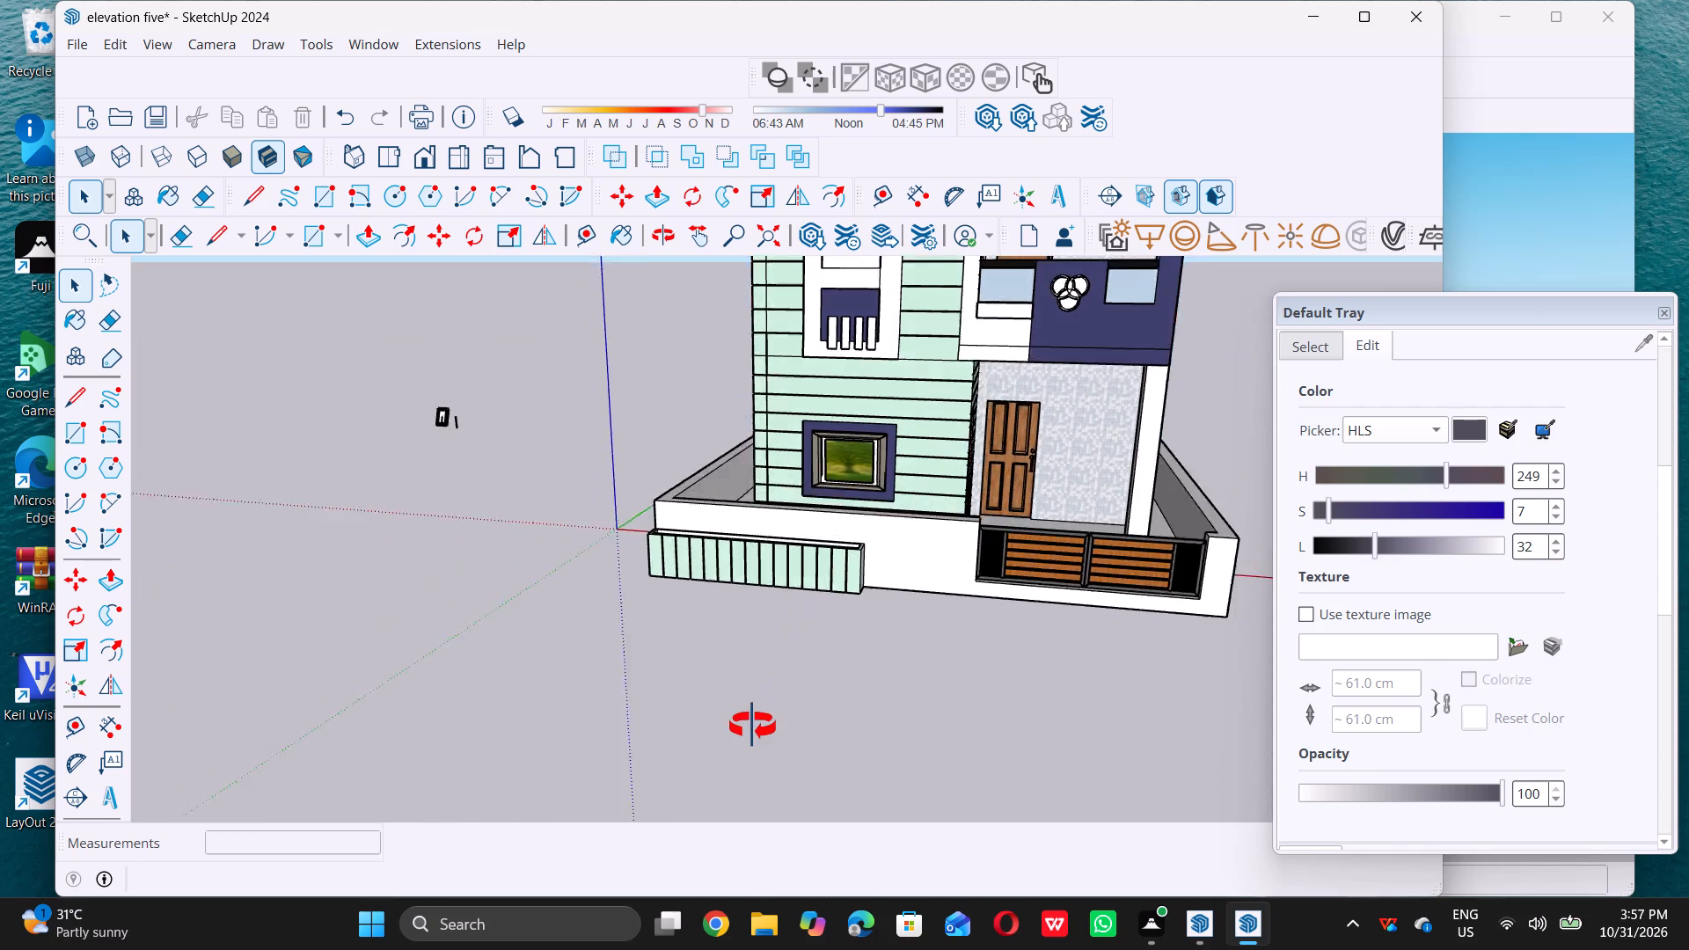
{"action": "middle_click_drag", "start_coordinate": [752, 726], "coordinate": [752, 724]}
{"action": "middle_click", "coordinate": [756, 720]}
{"action": "scroll", "coordinate": [885, 610], "scroll_direction": "up", "scroll_amount": 9}
{"action": "scroll", "coordinate": [610, 588], "scroll_direction": "down", "scroll_amount": 4}
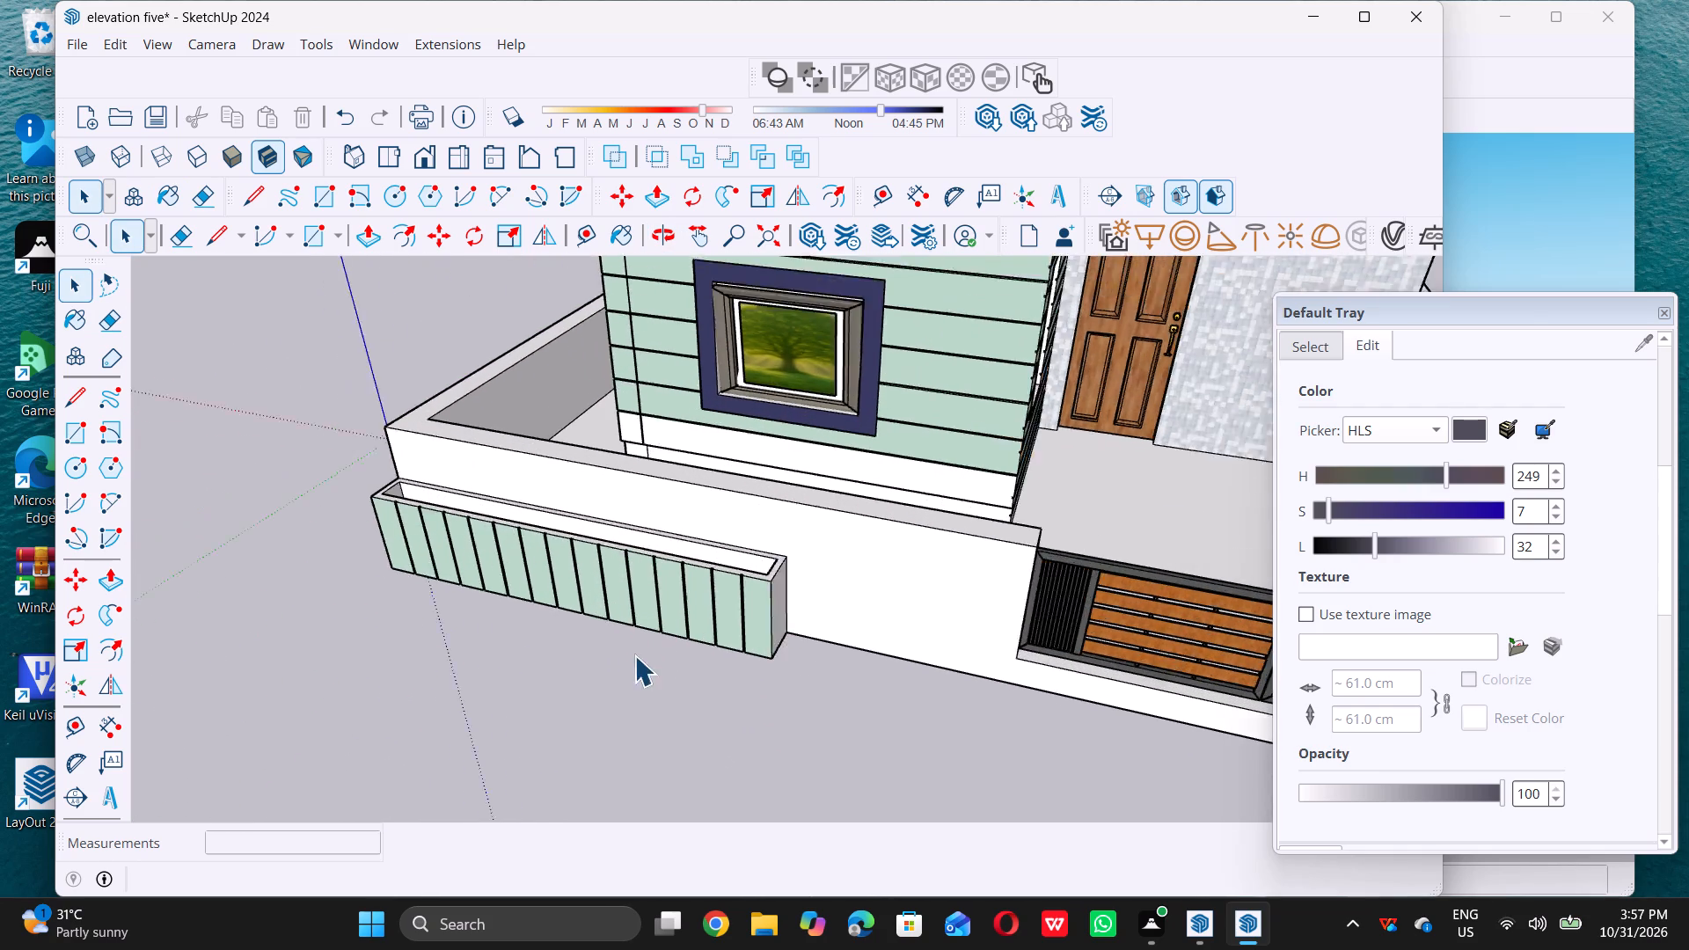
{"action": "scroll", "coordinate": [634, 655], "scroll_direction": "down", "scroll_amount": 2}
{"action": "middle_click_drag", "start_coordinate": [636, 663], "coordinate": [775, 509]}
{"action": "scroll", "coordinate": [755, 567], "scroll_direction": "down", "scroll_amount": 8}
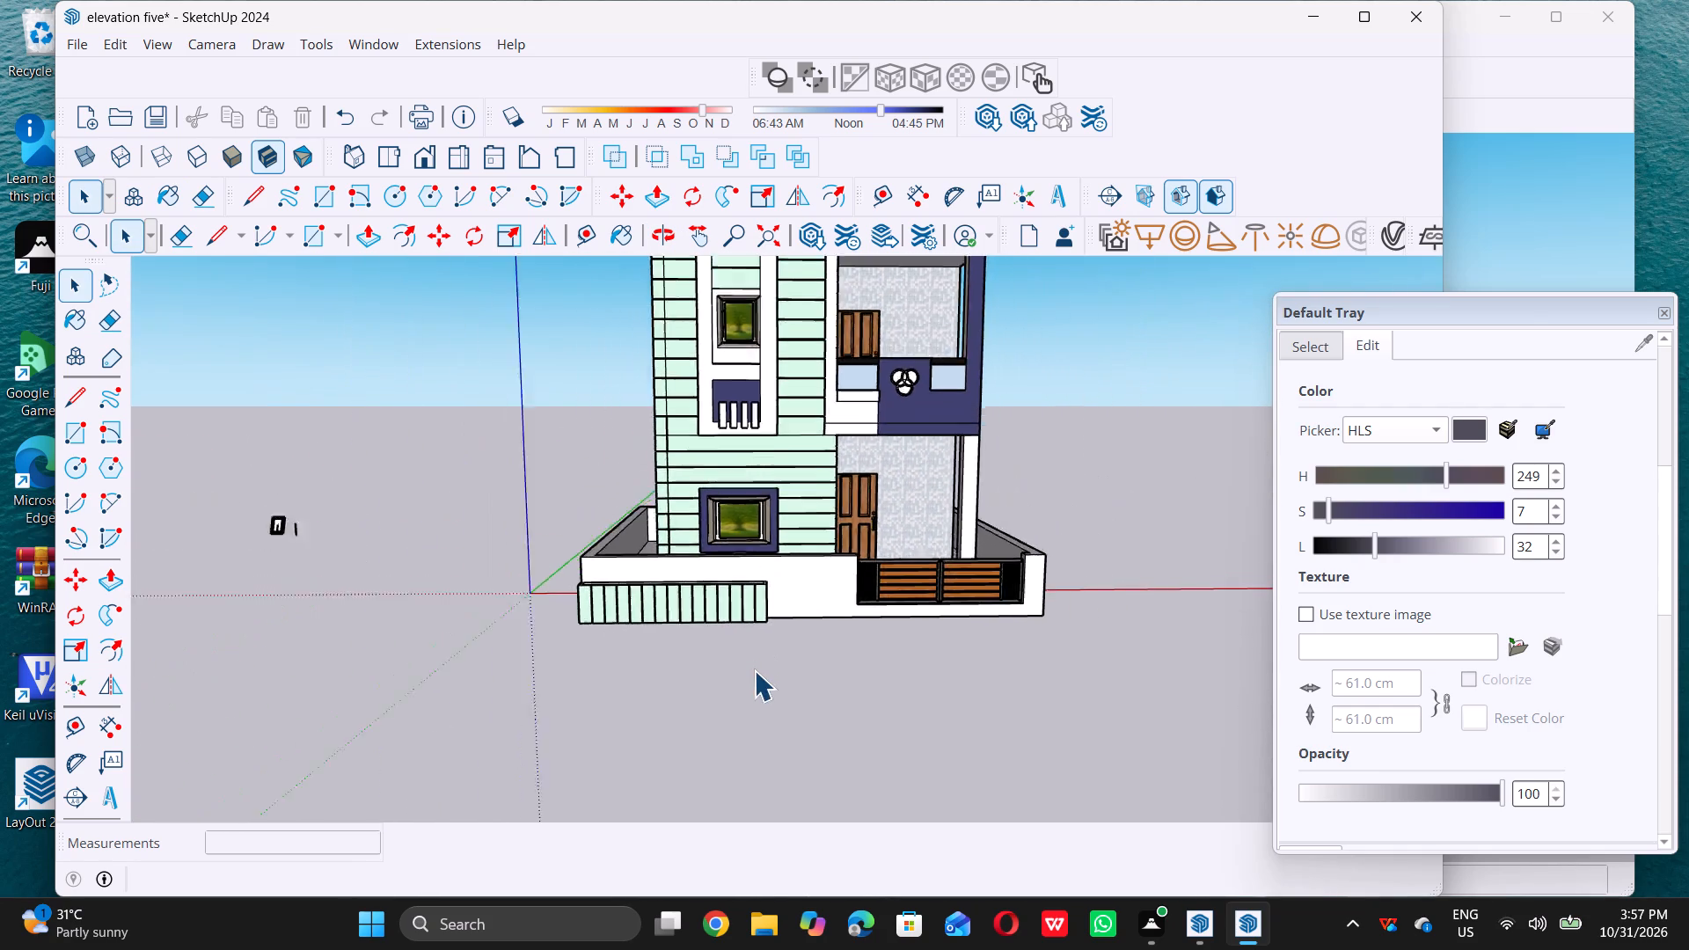
{"action": "scroll", "coordinate": [754, 670], "scroll_direction": "down", "scroll_amount": 10}
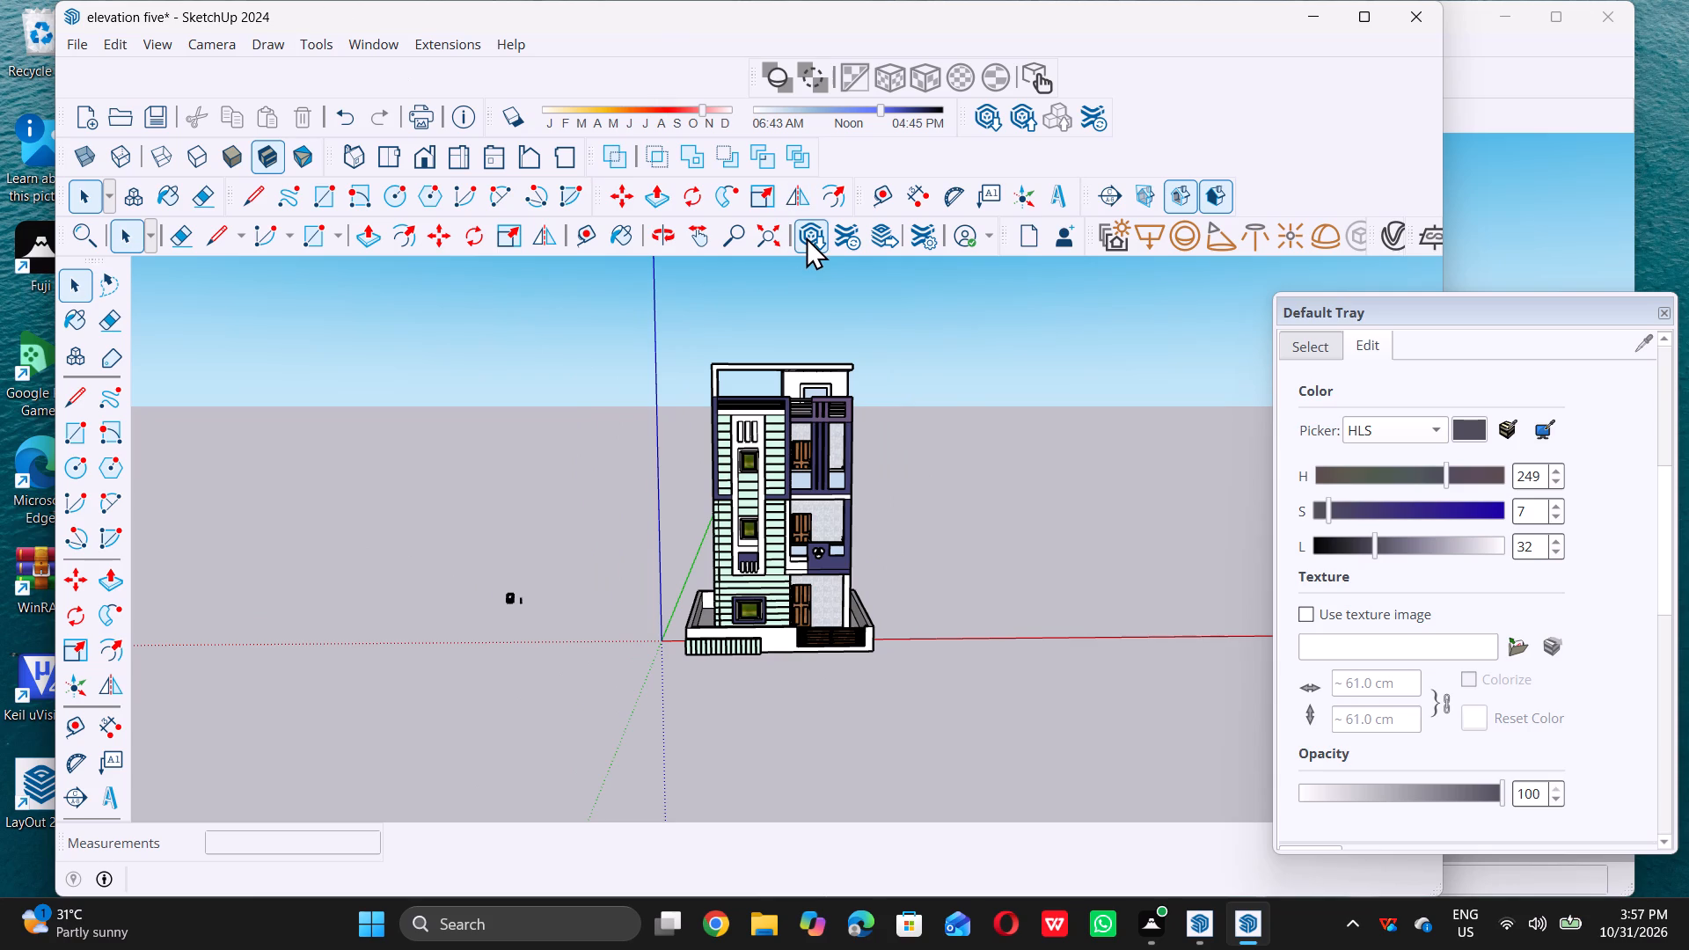
Search the 3D Warehouse for plants.
{"action": "left_click", "coordinate": [806, 237]}
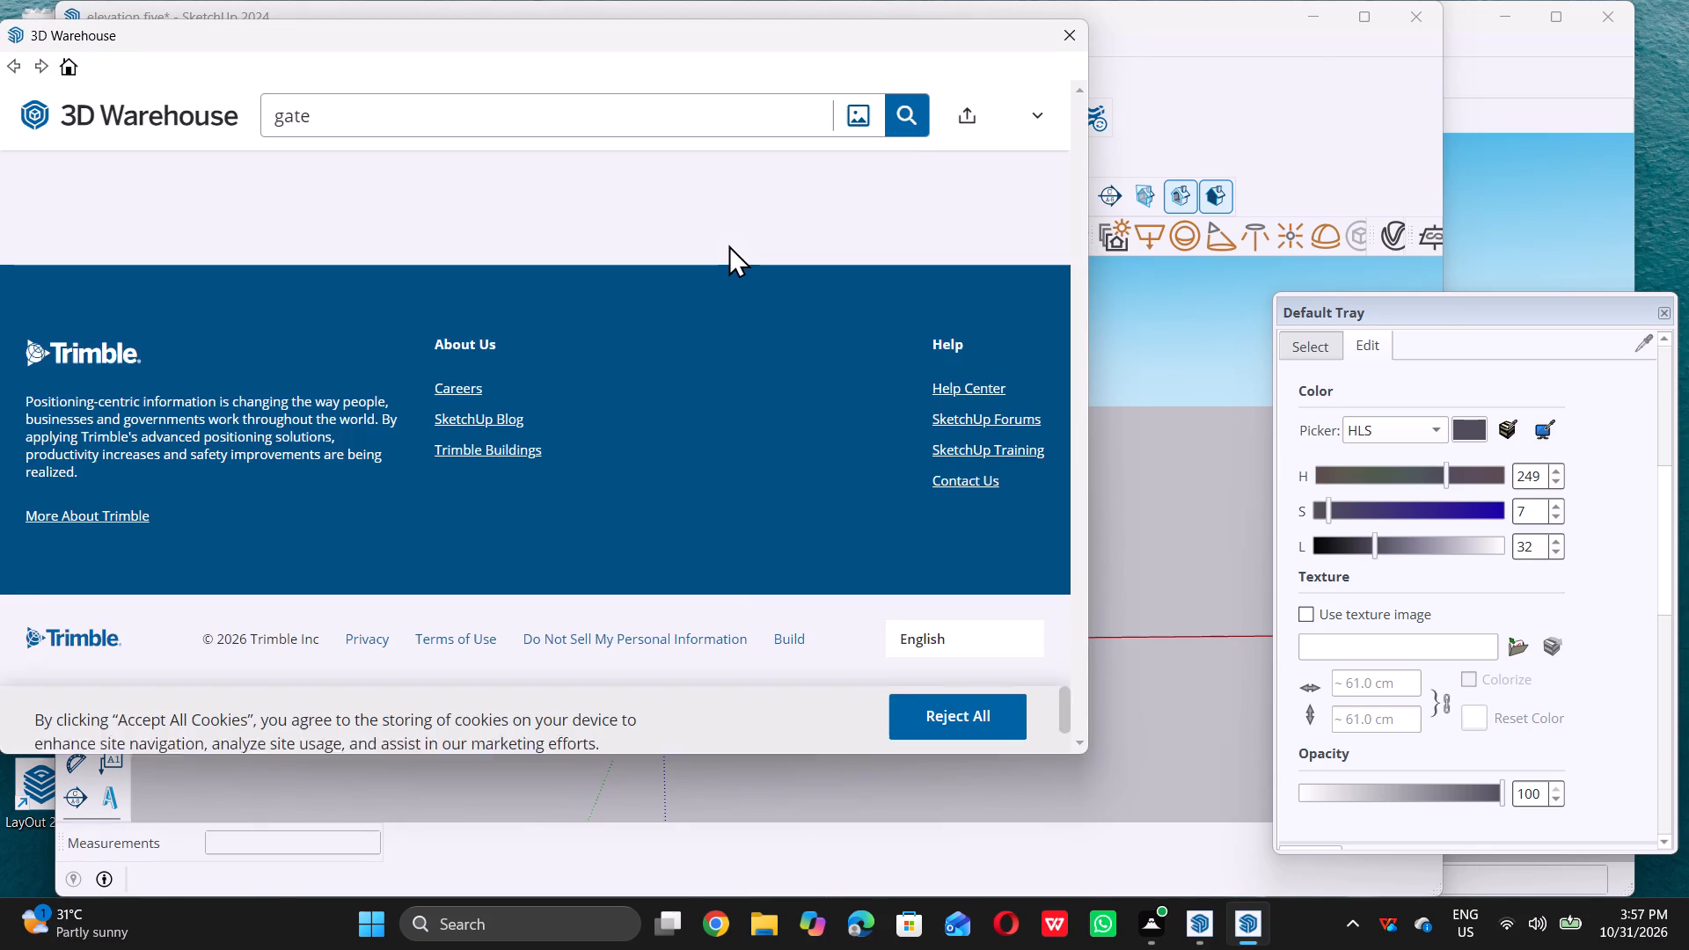
{"action": "left_click", "coordinate": [660, 112]}
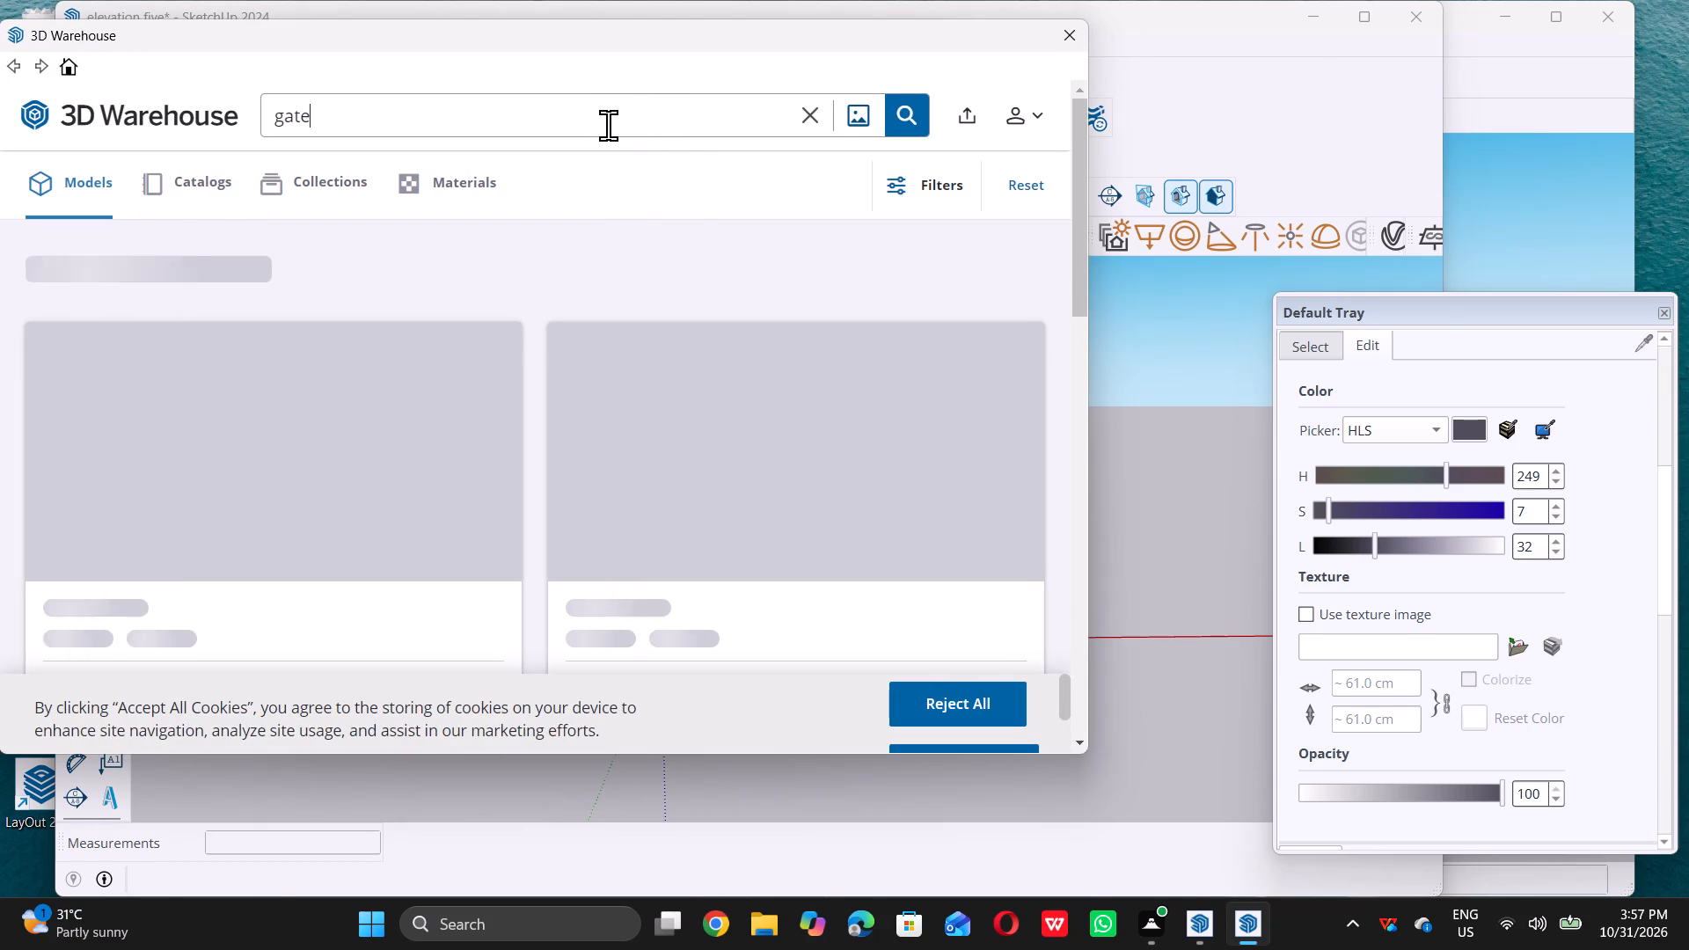
{"action": "key", "text": "BackSpace"}
{"action": "key", "text": "BackSpace"}
{"action": "key", "text": "BackSpace"}
{"action": "key", "text": "BackSpace"}
{"action": "key", "text": "BackSpace"}
{"action": "key", "text": "BackSpace"}
{"action": "key", "text": "BackSpace"}
{"action": "key", "text": "BackSpace"}
{"action": "key", "text": "BackSpace"}
{"action": "key", "text": "BackSpace"}
{"action": "key", "text": "BackSpace"}
{"action": "key", "text": "BackSpace"}
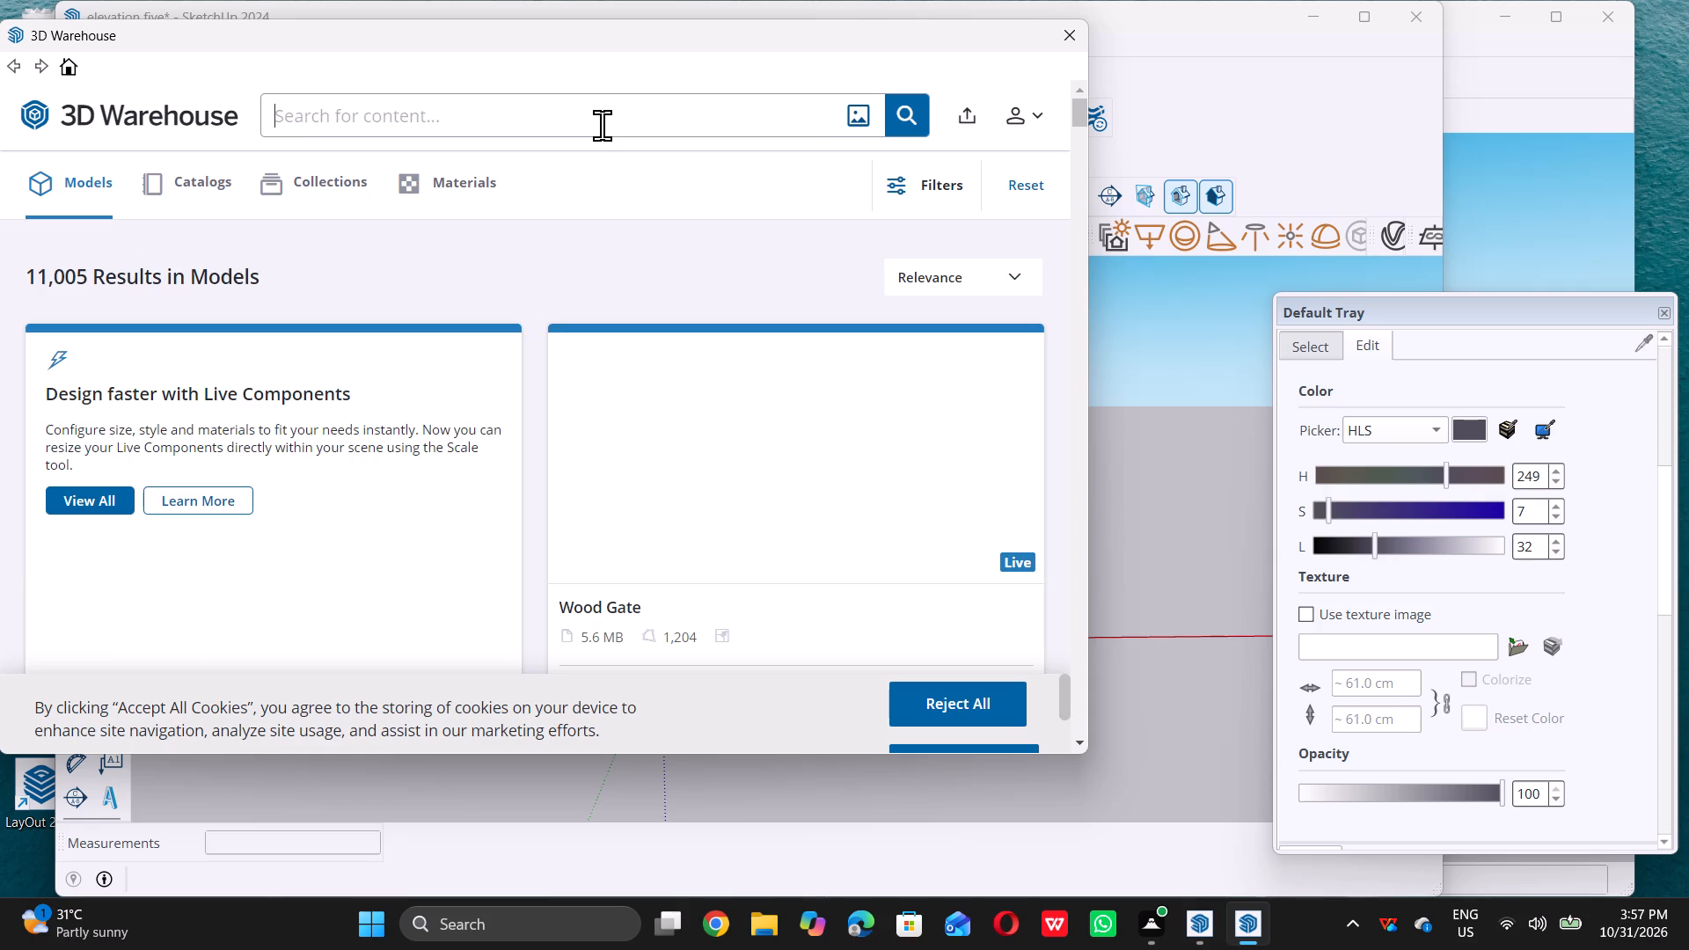
{"action": "type", "text": "pl"}
{"action": "type", "text": "ants"}
{"action": "key", "text": "Return"}
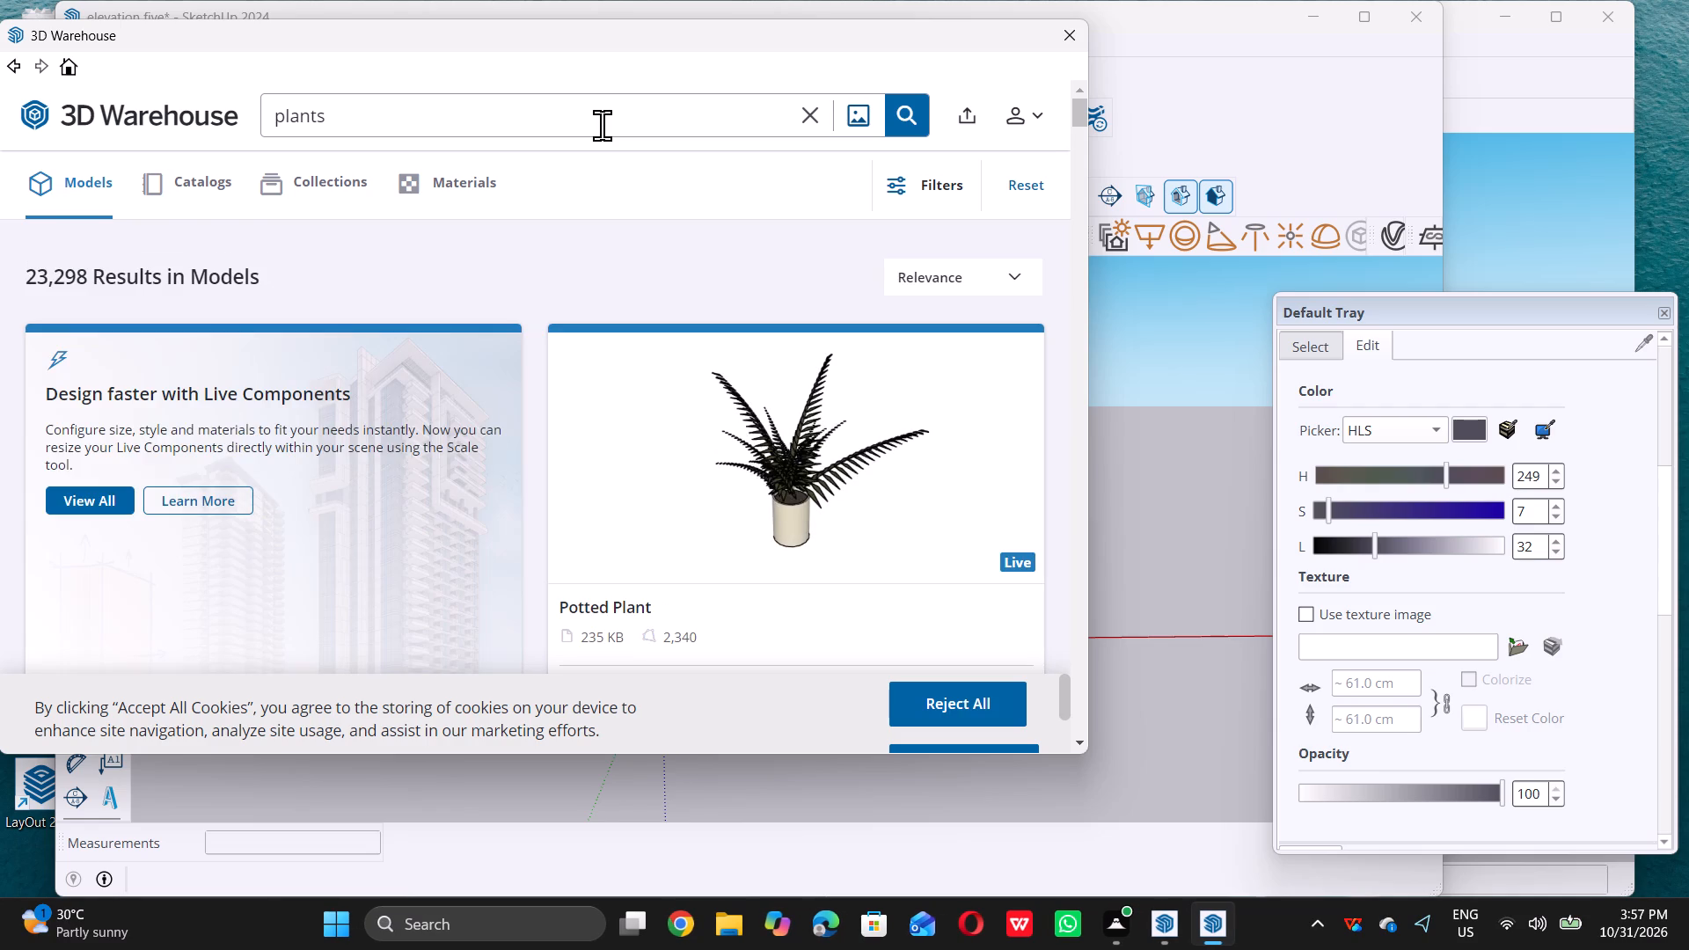
Download the first of the two 19 MB PLANTS models, a row of mixed plants before grey panels, directly into the house model.
{"action": "scroll", "coordinate": [540, 296], "scroll_direction": "down", "scroll_amount": 4}
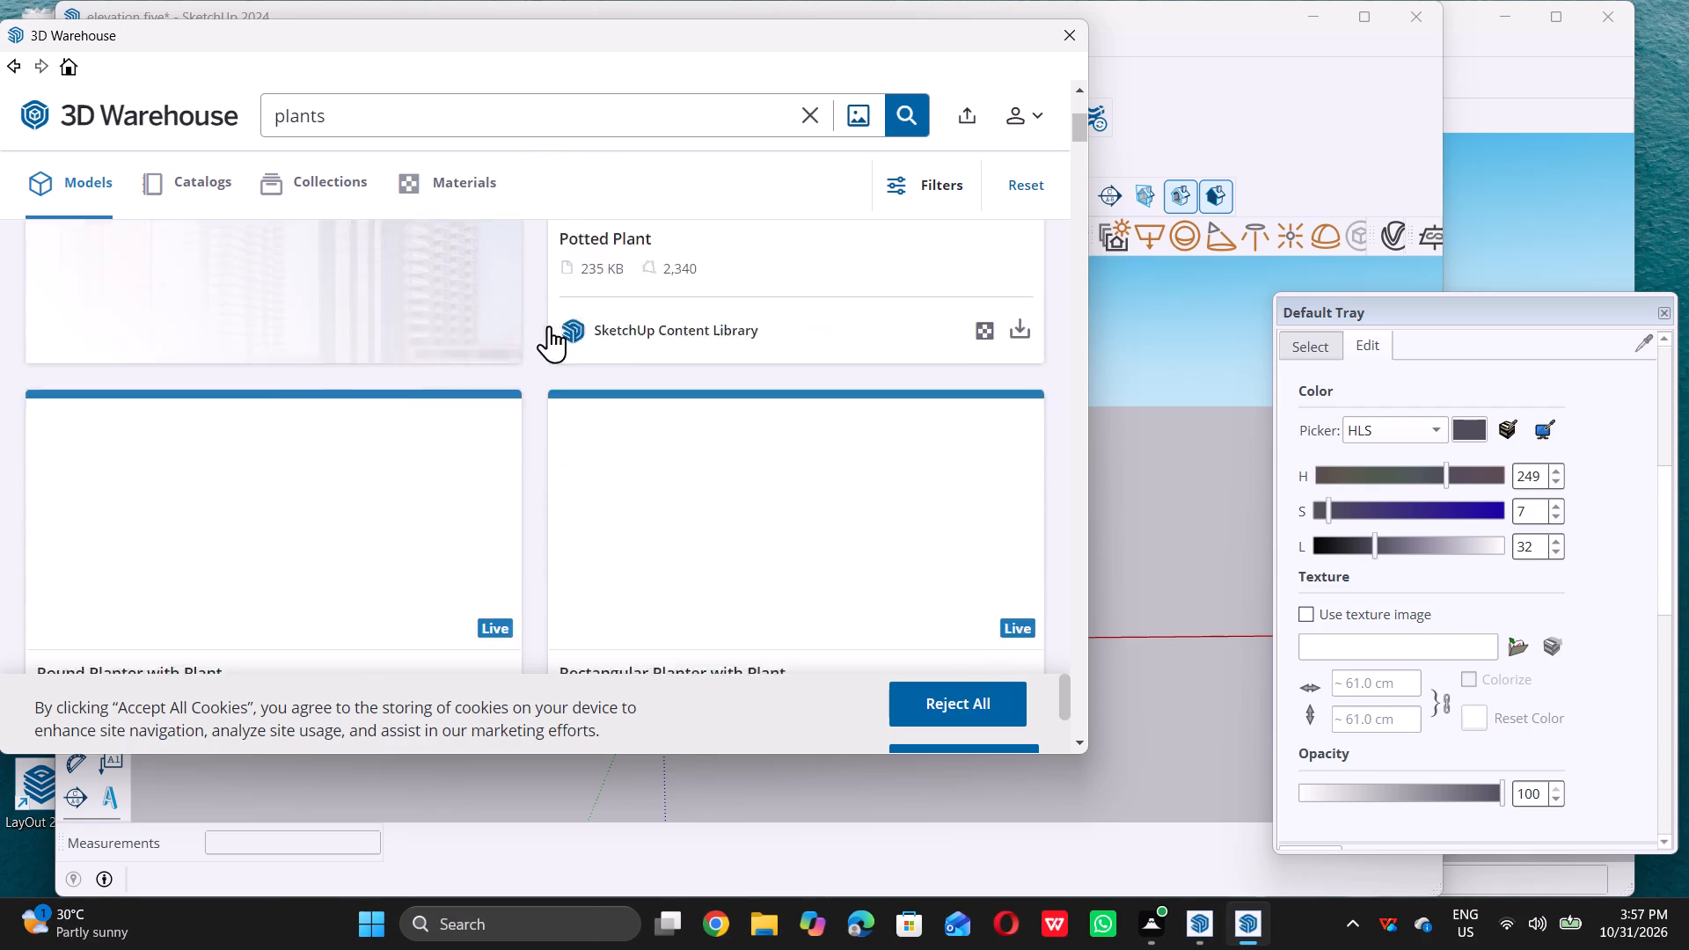
{"action": "scroll", "coordinate": [593, 332], "scroll_direction": "down", "scroll_amount": 13}
{"action": "scroll", "coordinate": [618, 374], "scroll_direction": "up", "scroll_amount": 6}
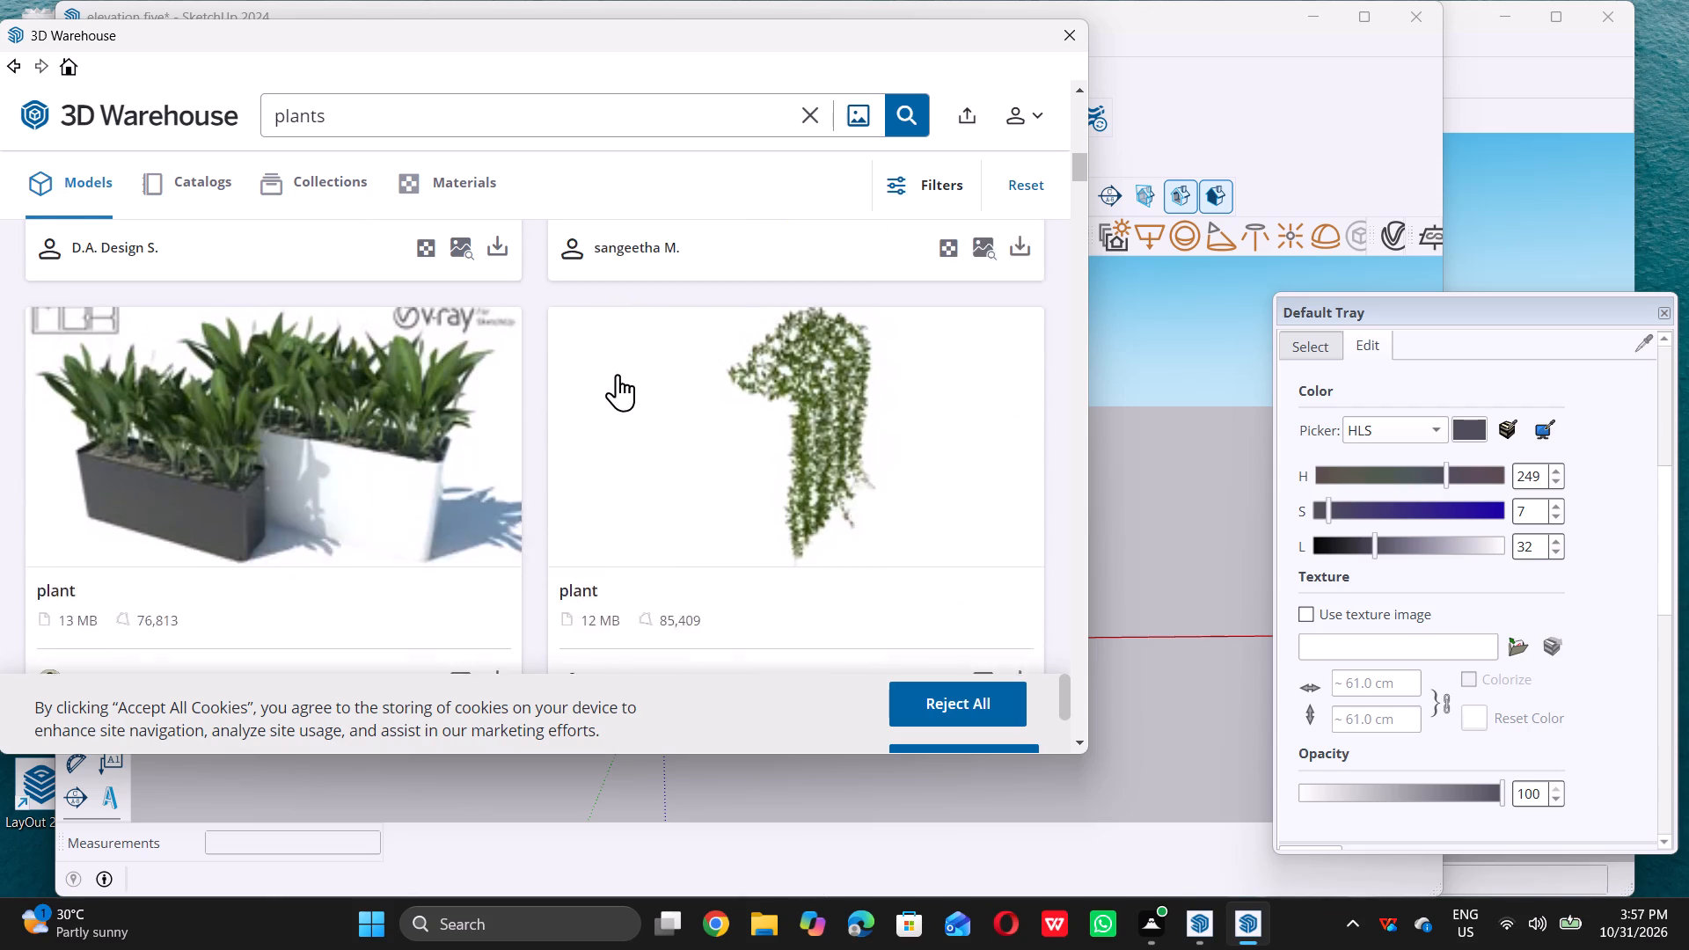
{"action": "scroll", "coordinate": [619, 376], "scroll_direction": "down", "scroll_amount": 5}
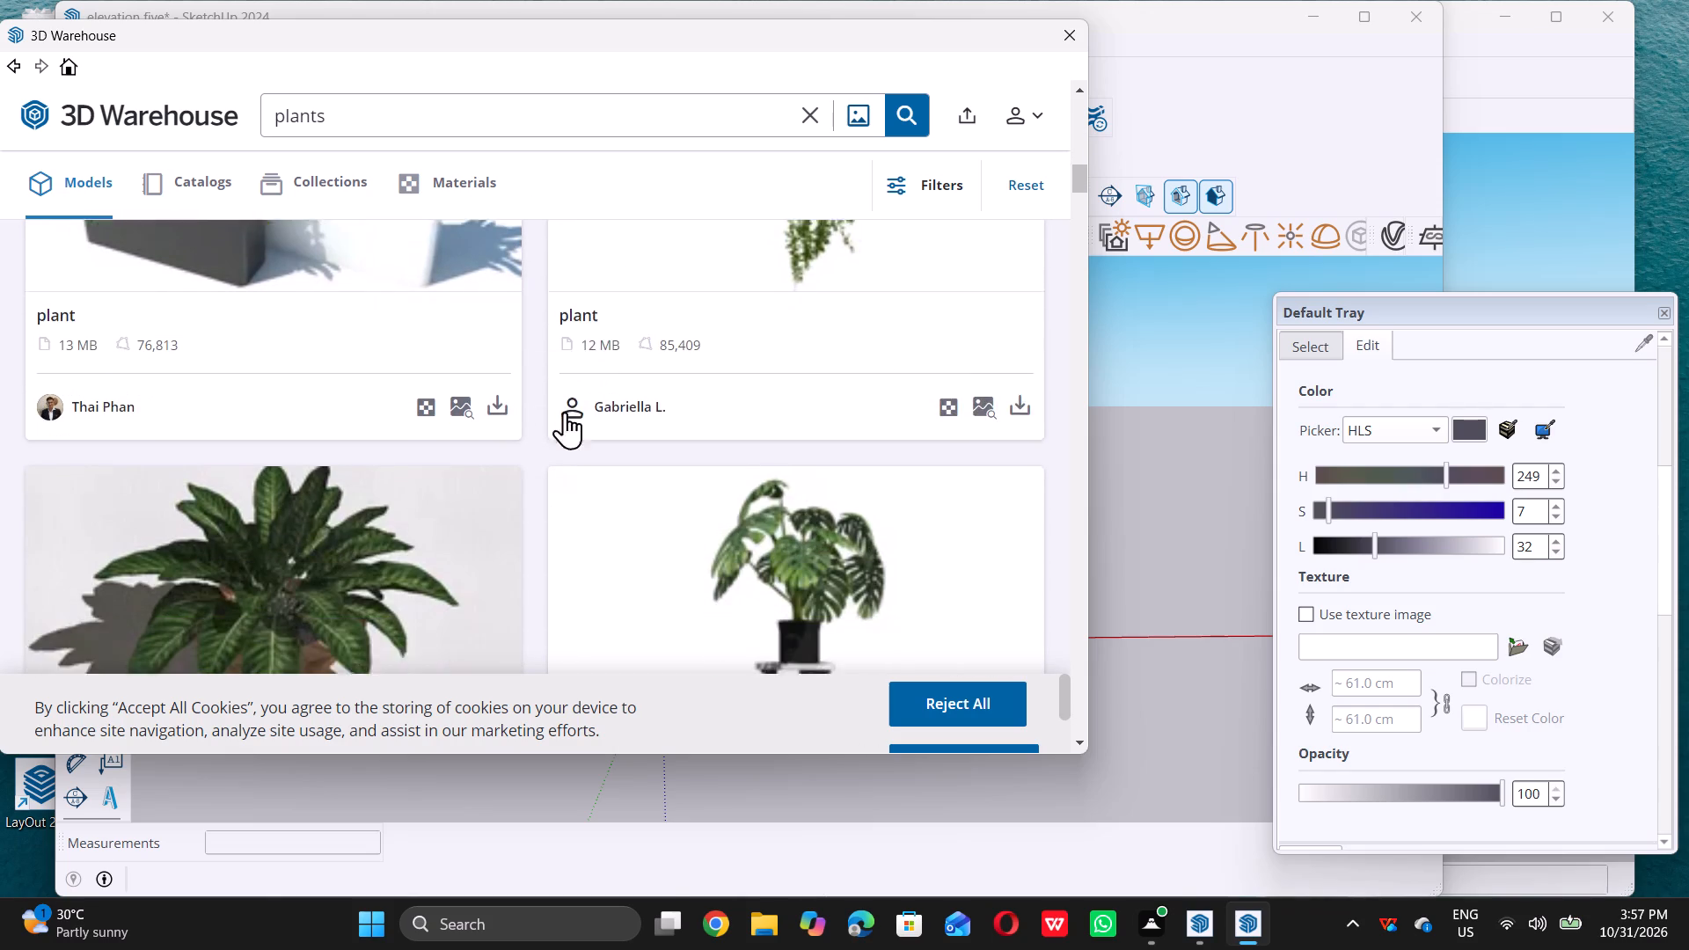
{"action": "scroll", "coordinate": [504, 376], "scroll_direction": "up", "scroll_amount": 2}
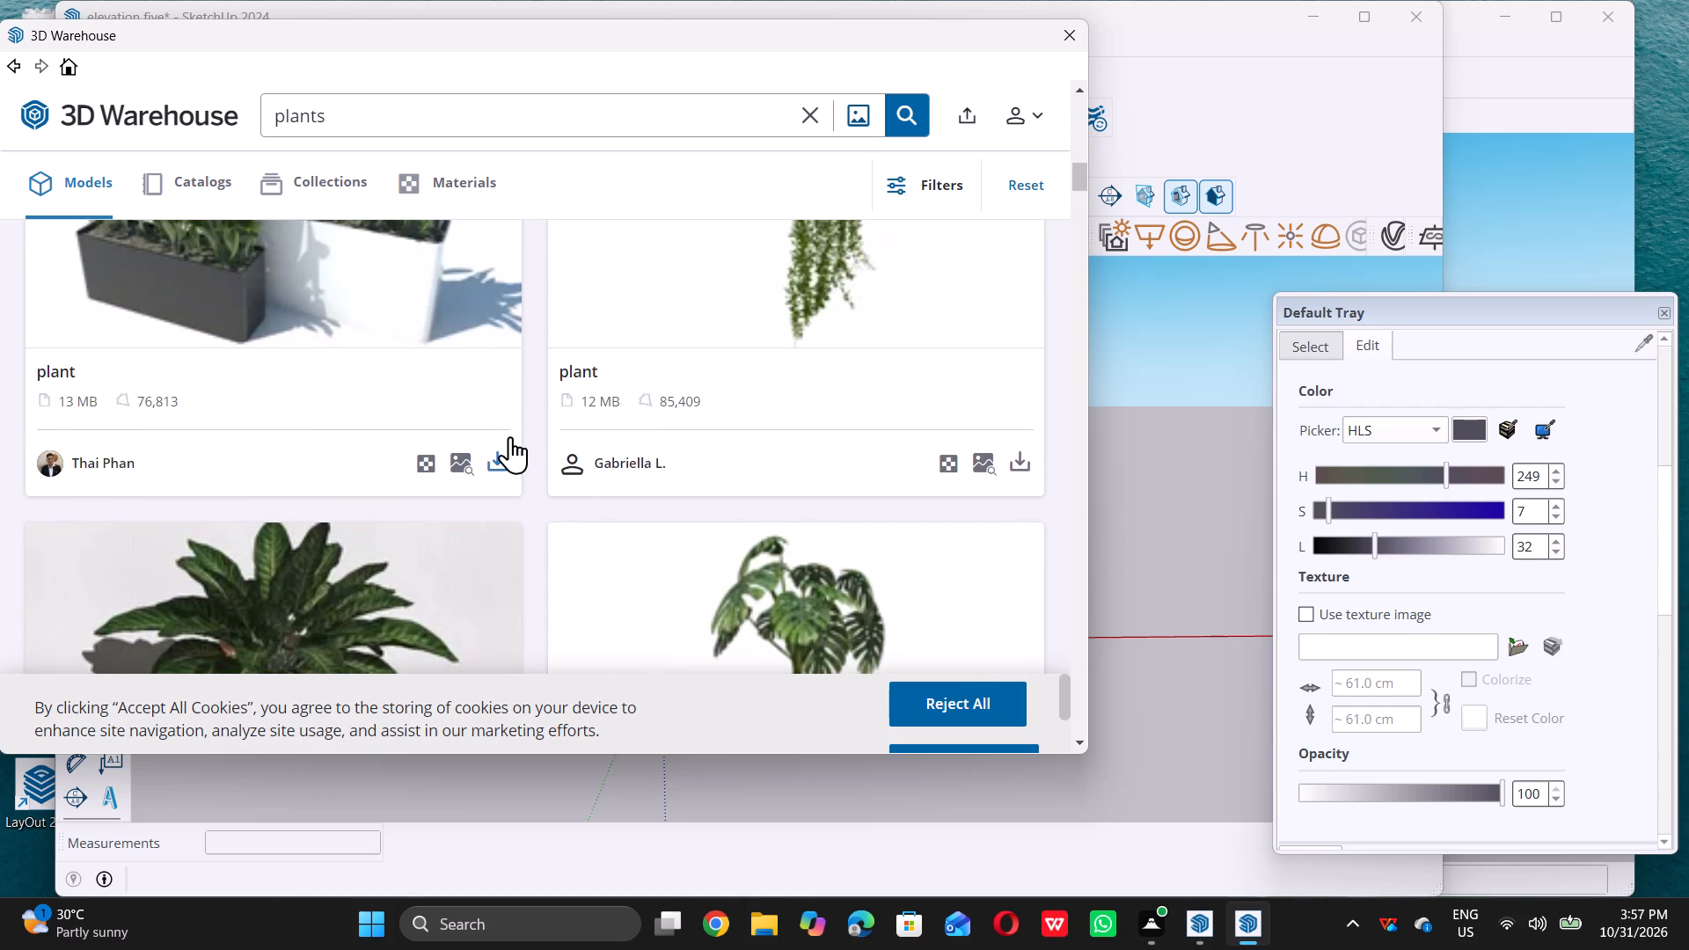
{"action": "scroll", "coordinate": [513, 433], "scroll_direction": "down", "scroll_amount": 6}
{"action": "scroll", "coordinate": [664, 437], "scroll_direction": "down", "scroll_amount": 6}
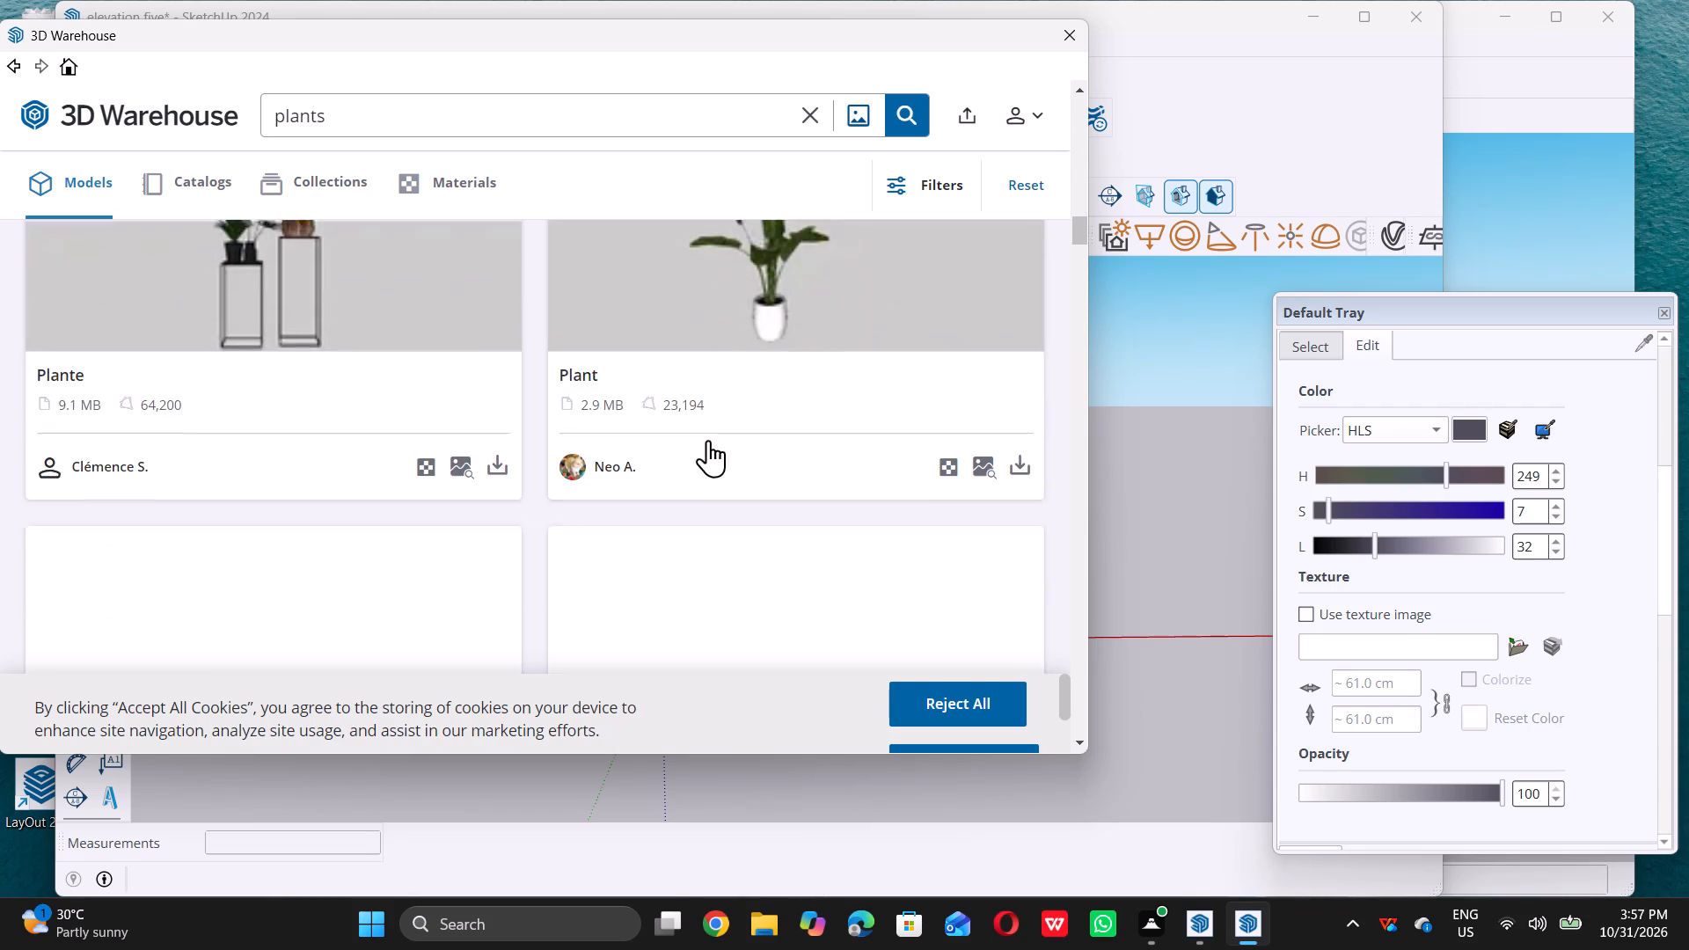
{"action": "scroll", "coordinate": [708, 440], "scroll_direction": "down", "scroll_amount": 5}
{"action": "scroll", "coordinate": [708, 439], "scroll_direction": "up", "scroll_amount": 3}
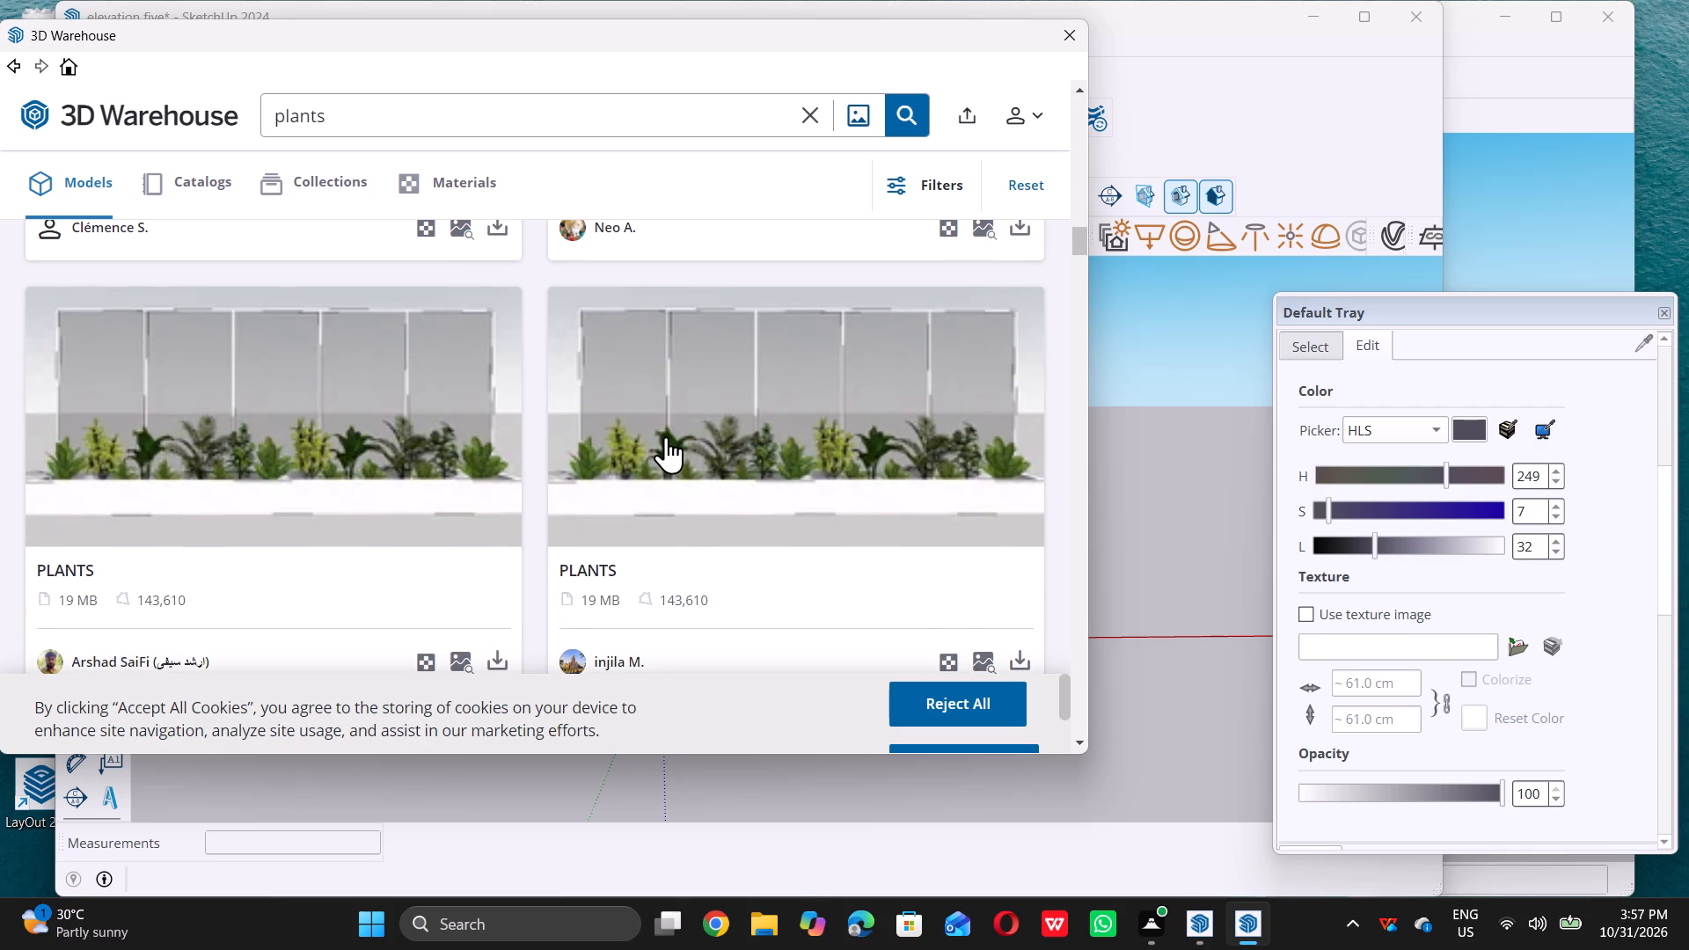
{"action": "scroll", "coordinate": [632, 435], "scroll_direction": "down", "scroll_amount": 2}
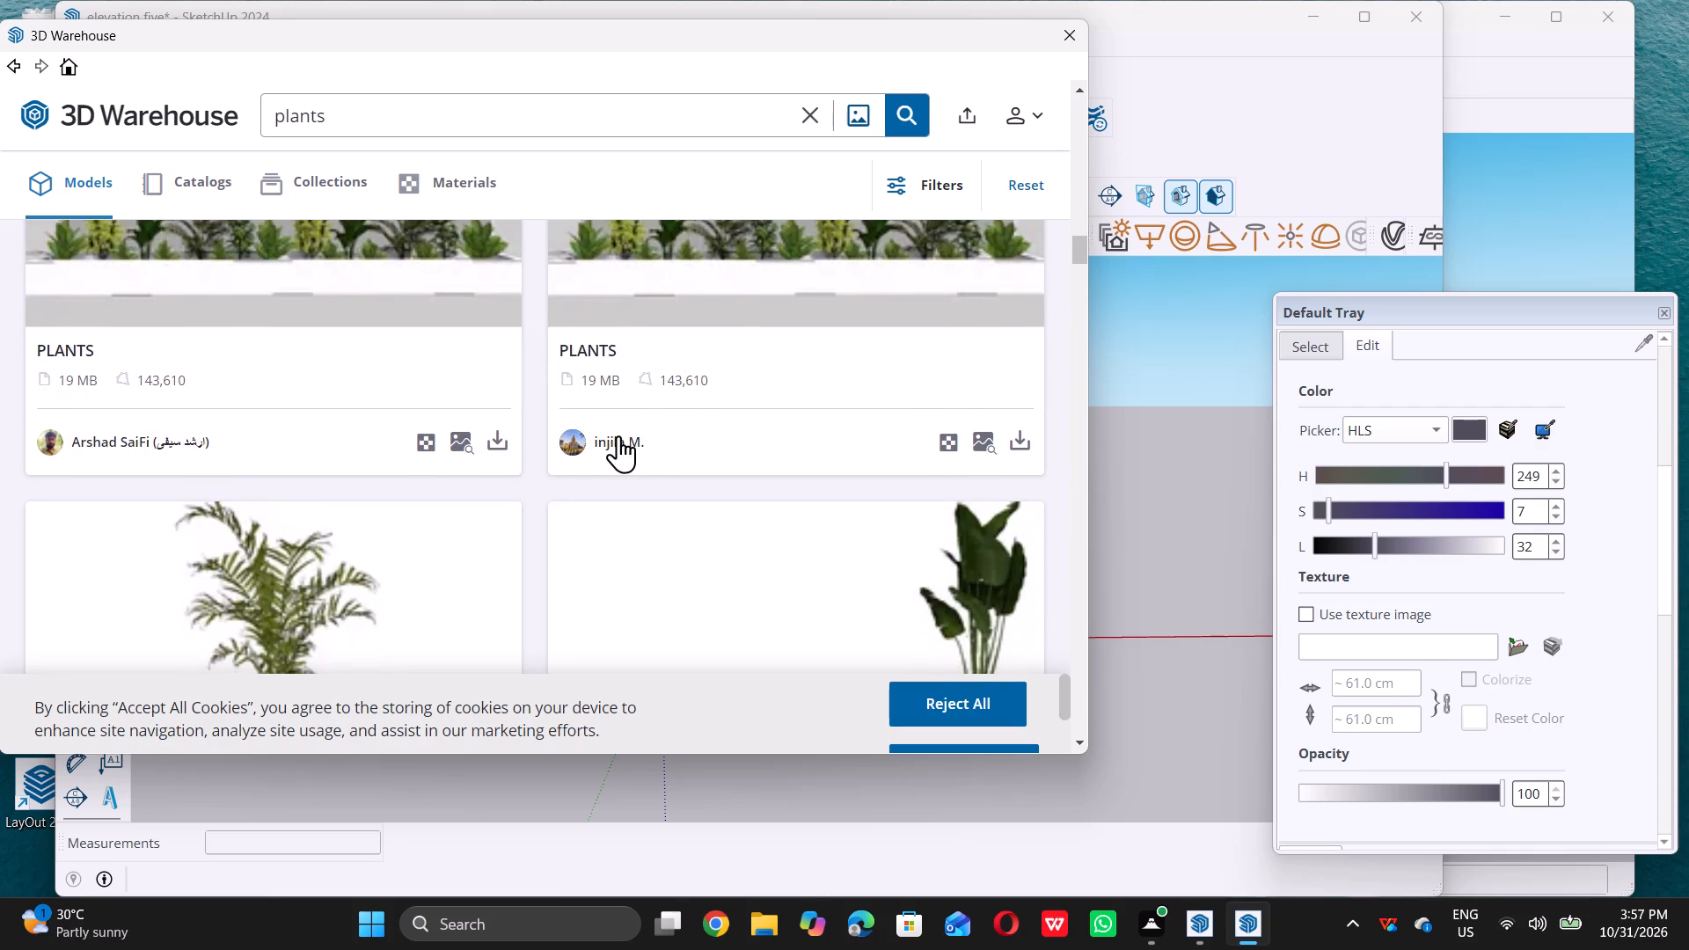
{"action": "scroll", "coordinate": [507, 443], "scroll_direction": "up", "scroll_amount": 4}
{"action": "scroll", "coordinate": [507, 449], "scroll_direction": "down", "scroll_amount": 4}
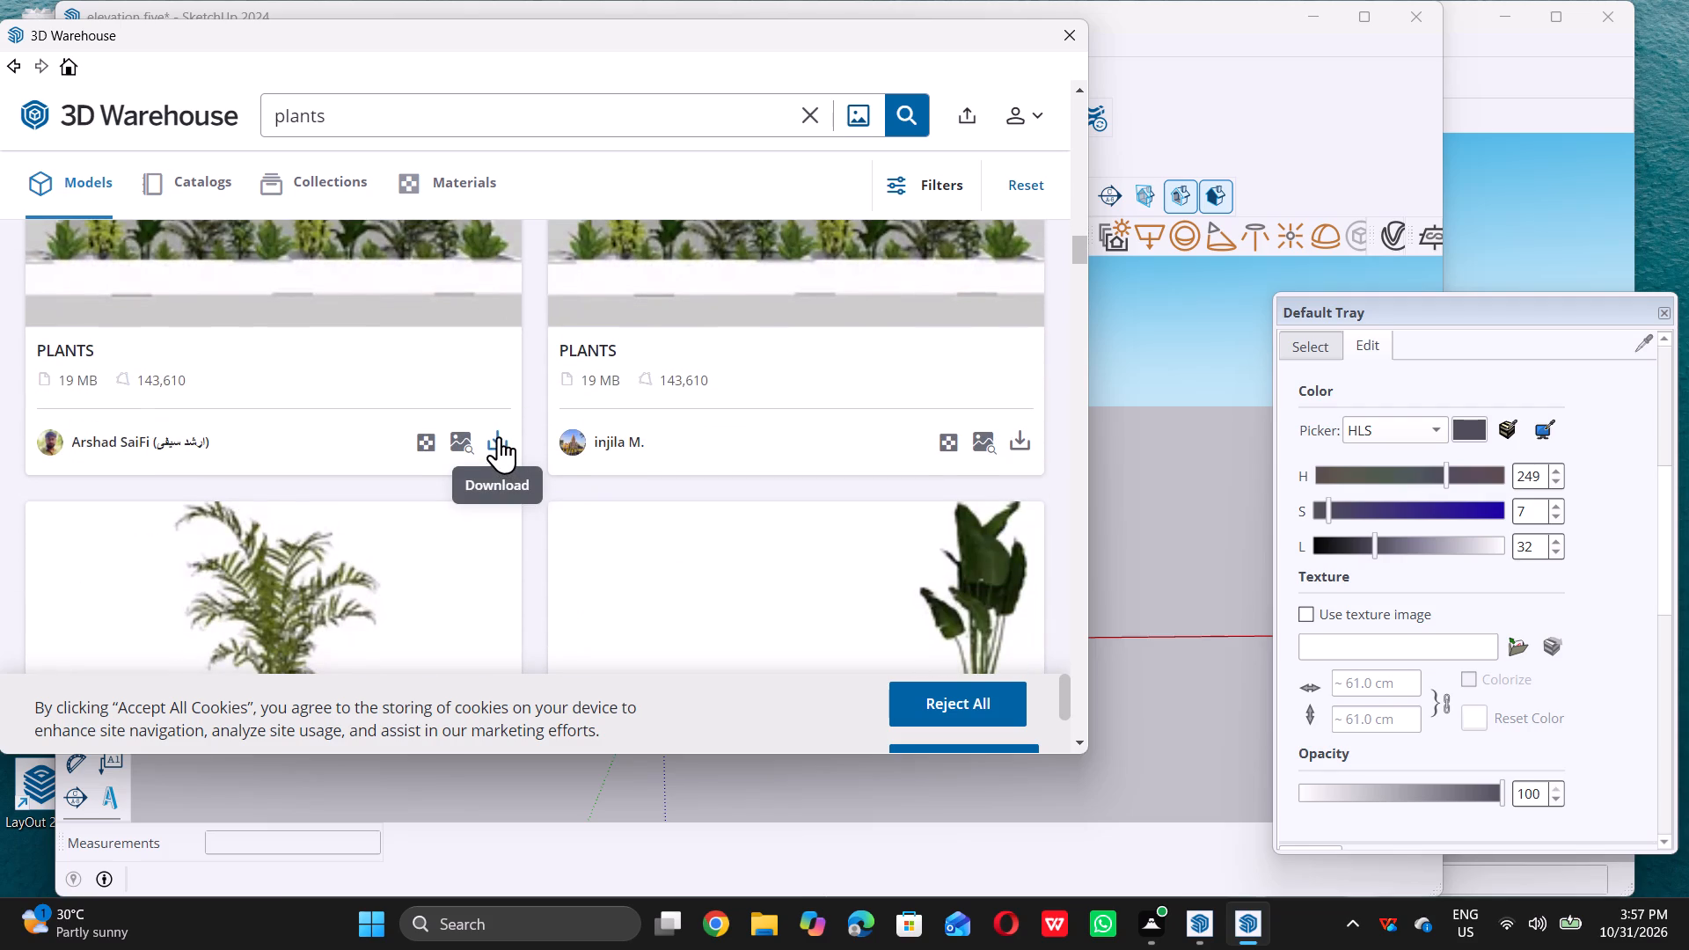
{"action": "left_click", "coordinate": [490, 436]}
{"action": "left_click", "coordinate": [446, 408]}
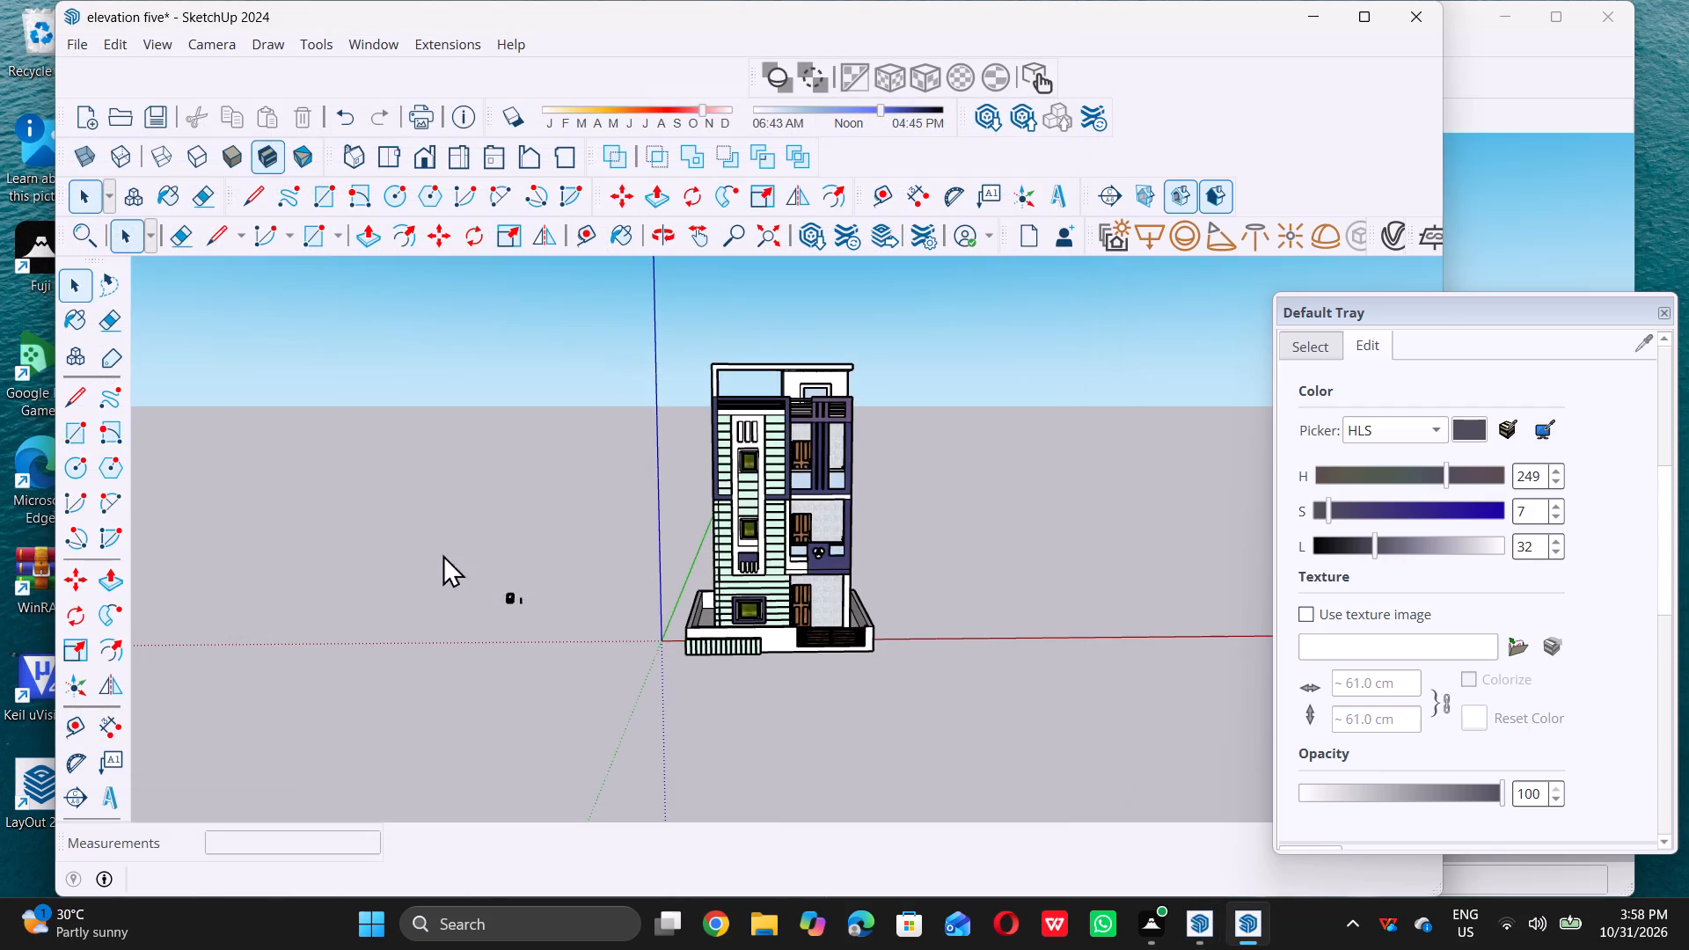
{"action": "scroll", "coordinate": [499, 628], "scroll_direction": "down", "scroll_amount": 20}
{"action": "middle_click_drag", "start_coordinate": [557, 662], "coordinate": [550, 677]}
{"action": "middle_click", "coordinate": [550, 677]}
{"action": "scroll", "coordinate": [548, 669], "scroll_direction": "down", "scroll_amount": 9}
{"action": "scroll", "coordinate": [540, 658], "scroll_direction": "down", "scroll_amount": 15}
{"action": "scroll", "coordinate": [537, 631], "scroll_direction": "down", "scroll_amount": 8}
Dismiss the file version warning and bring in the downloaded plants component for placement near the house.
{"action": "double_click", "coordinate": [1001, 348]}
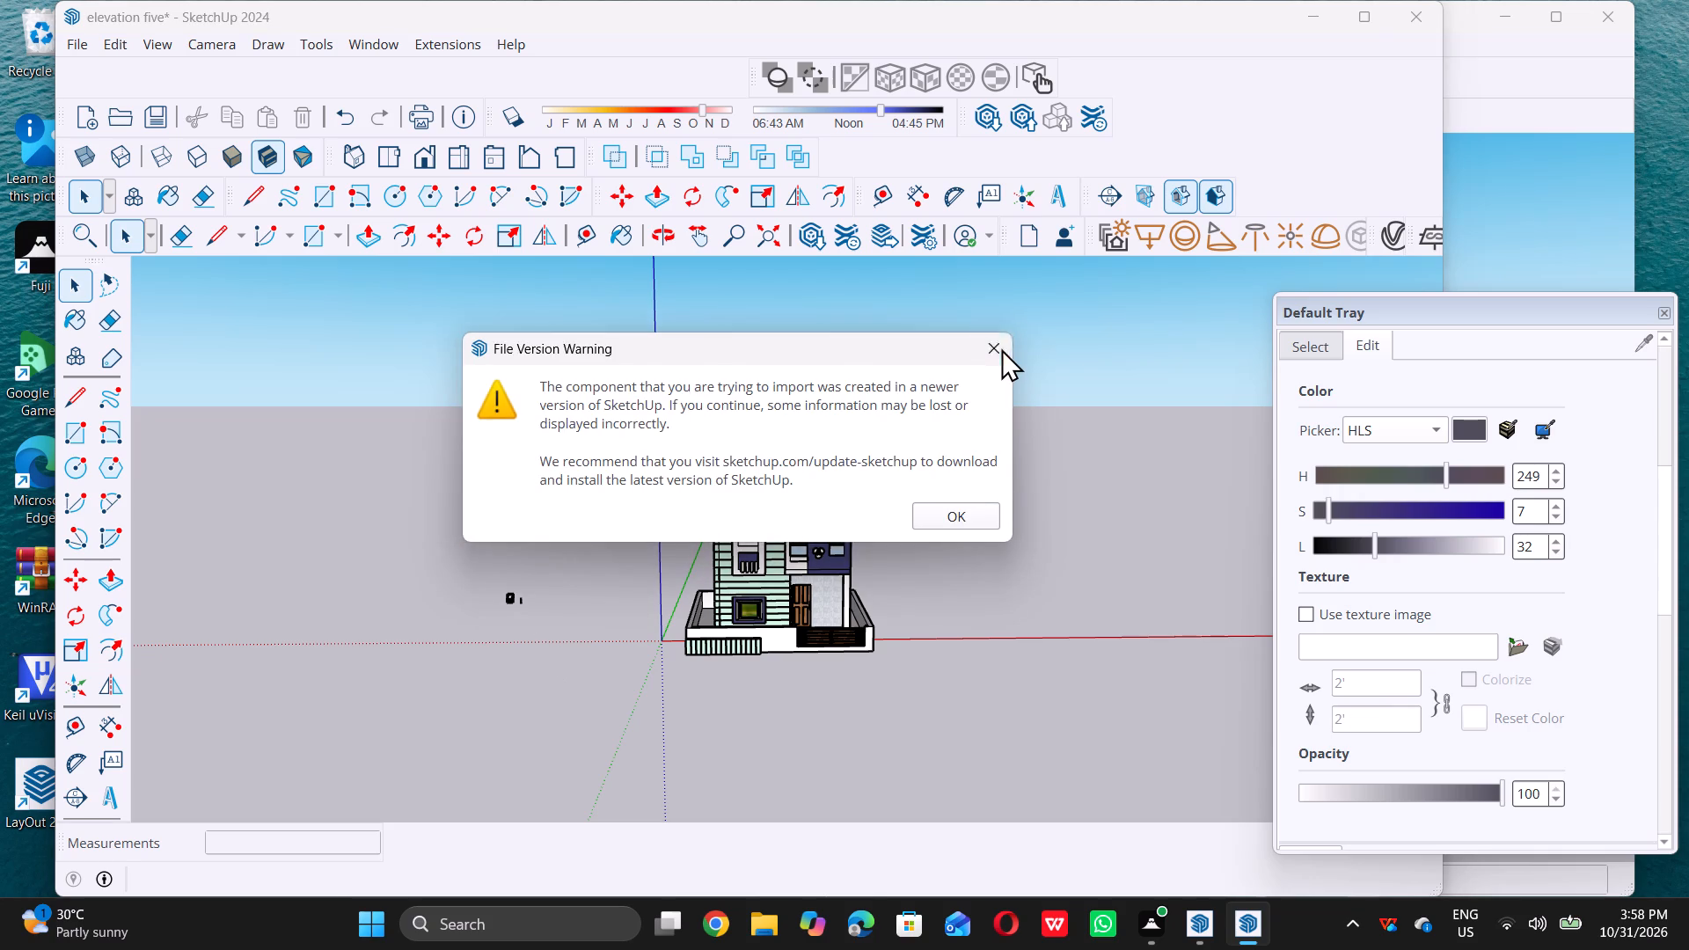
{"action": "scroll", "coordinate": [905, 691], "scroll_direction": "down", "scroll_amount": 10}
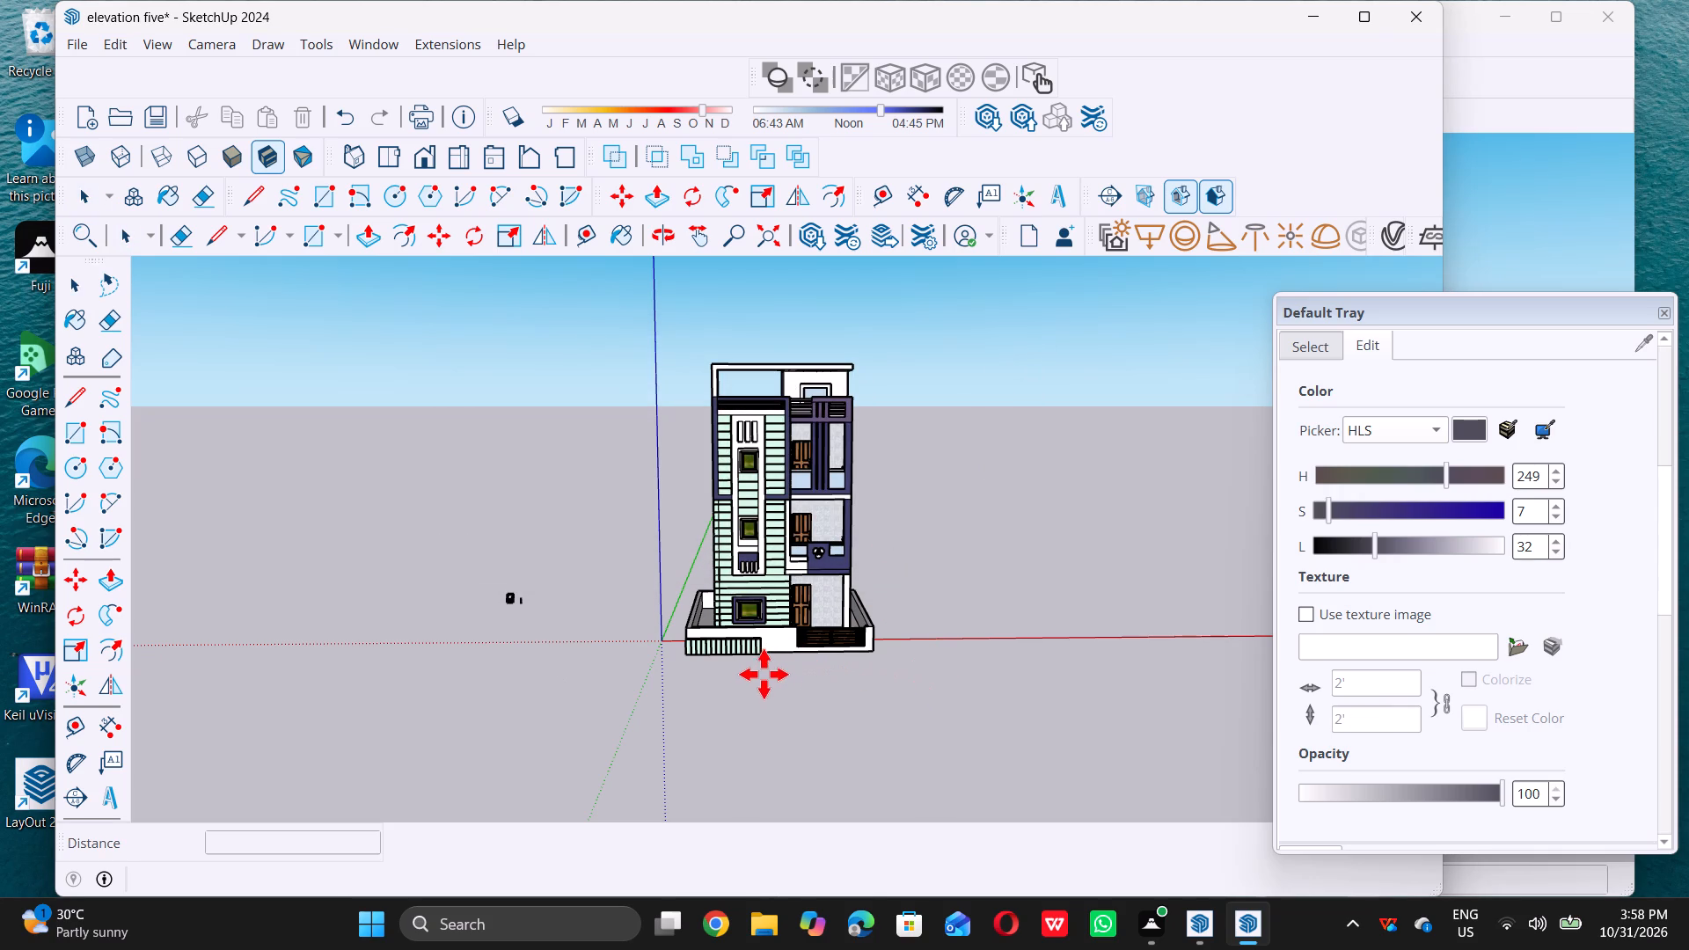
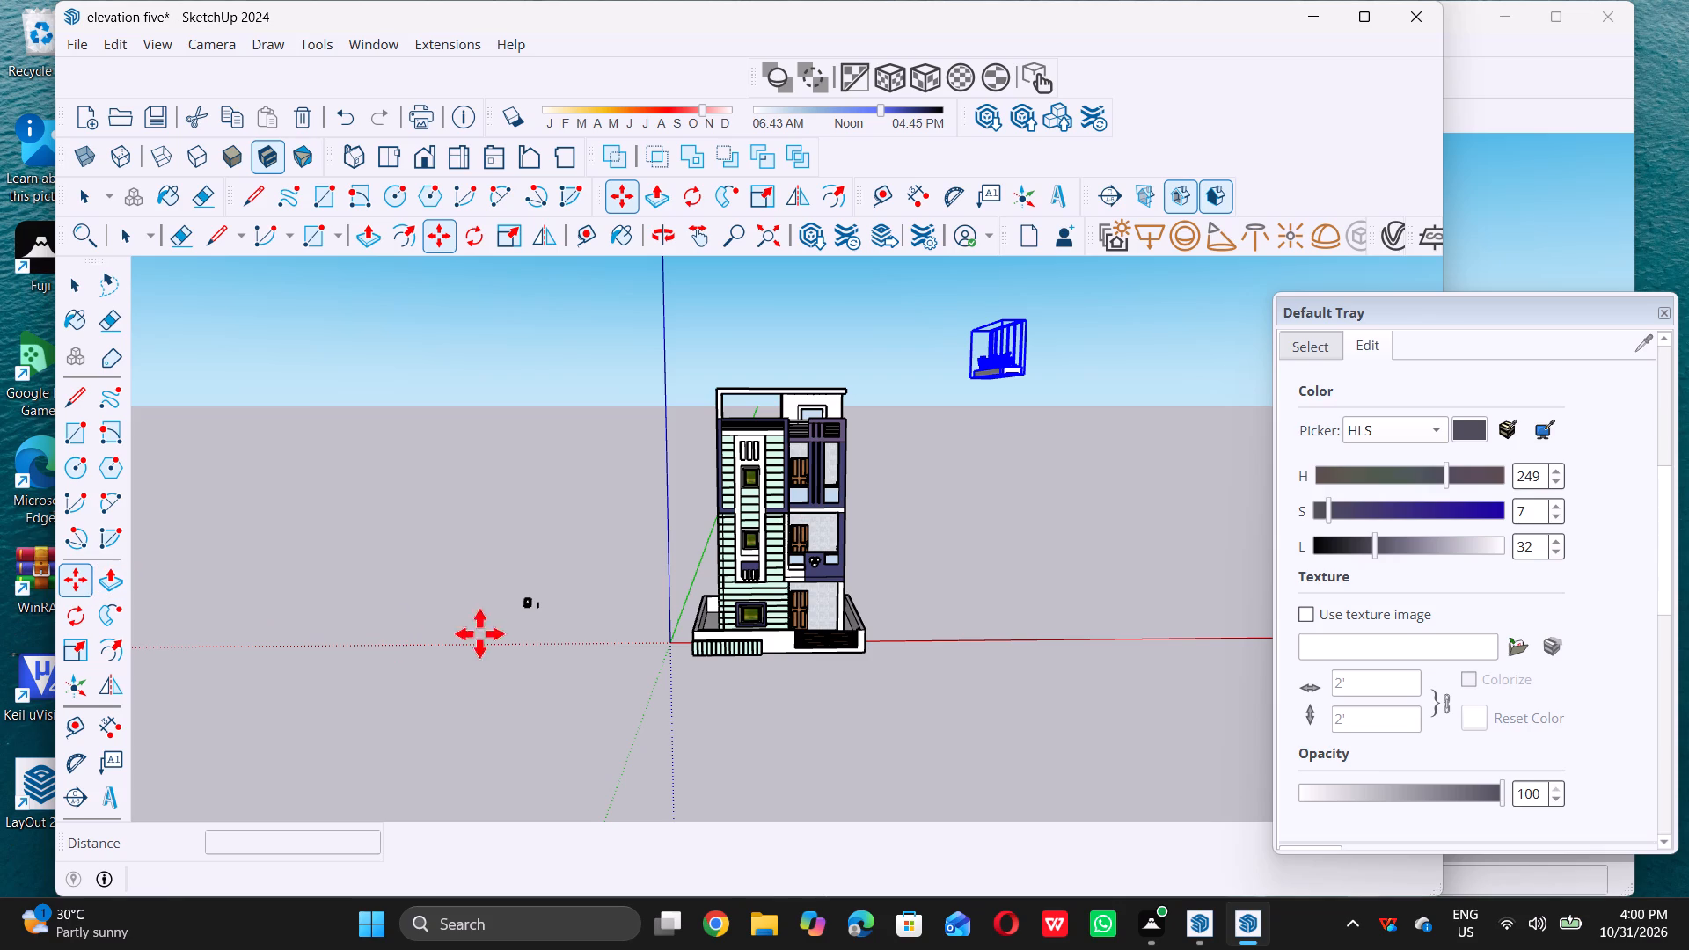
Leave the imported plants component standing near the house and explode it into its separate parts.
{"action": "scroll", "coordinate": [920, 646], "scroll_direction": "down", "scroll_amount": 9}
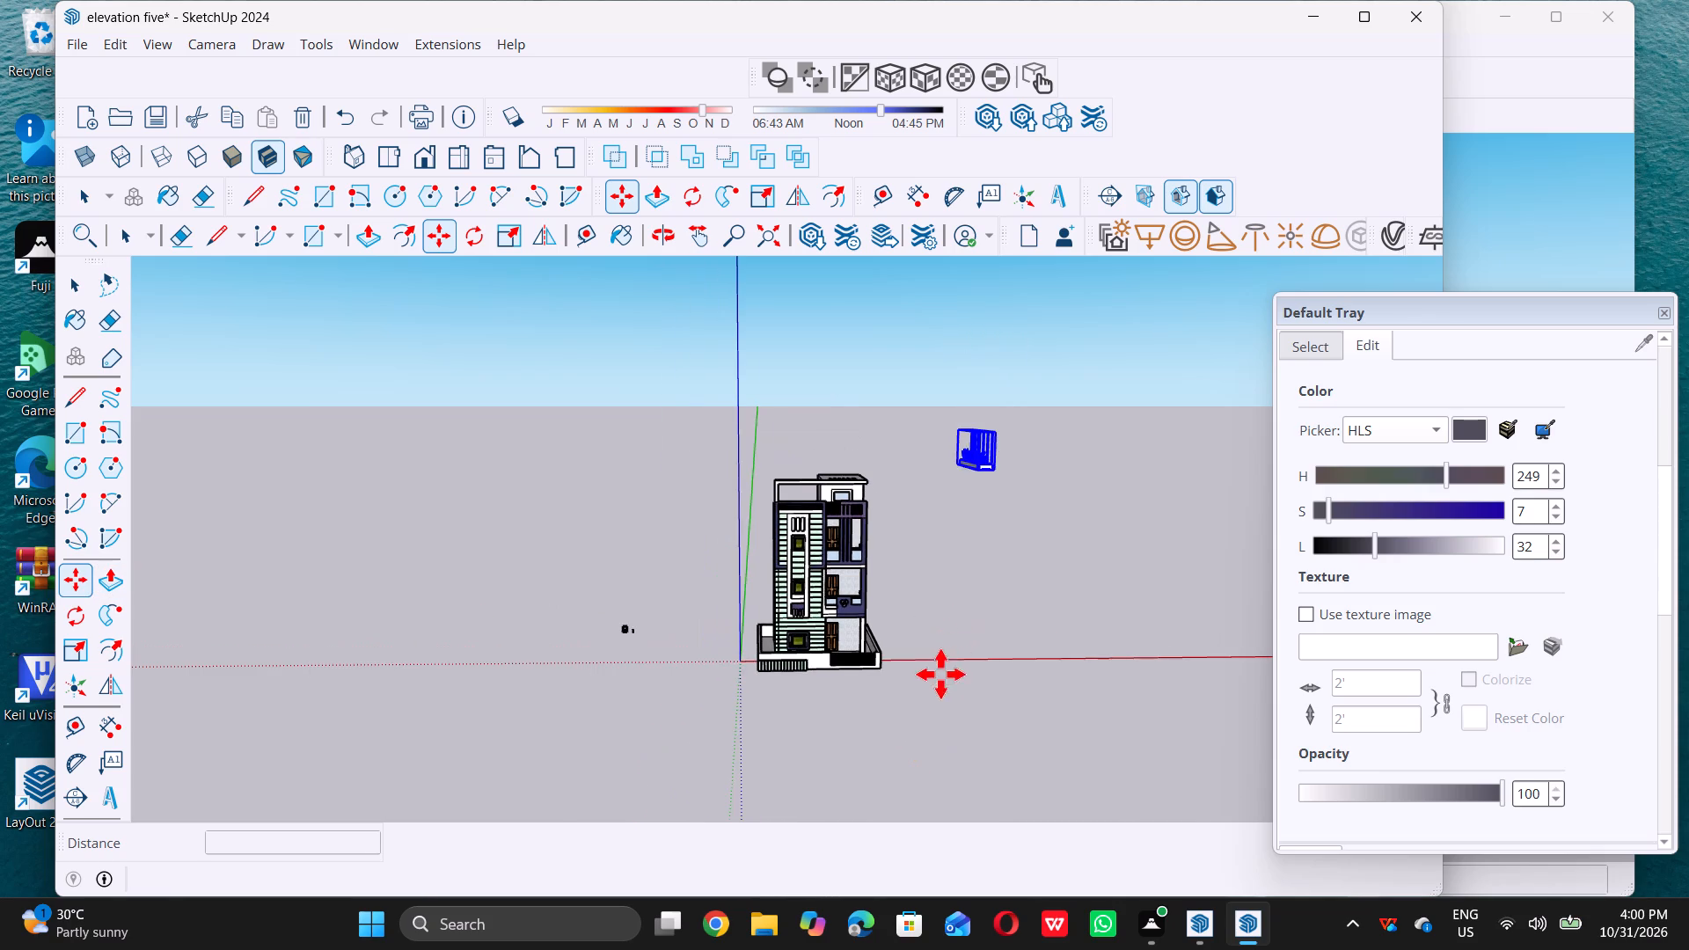
{"action": "key", "text": "space"}
{"action": "left_click", "coordinate": [1028, 609]}
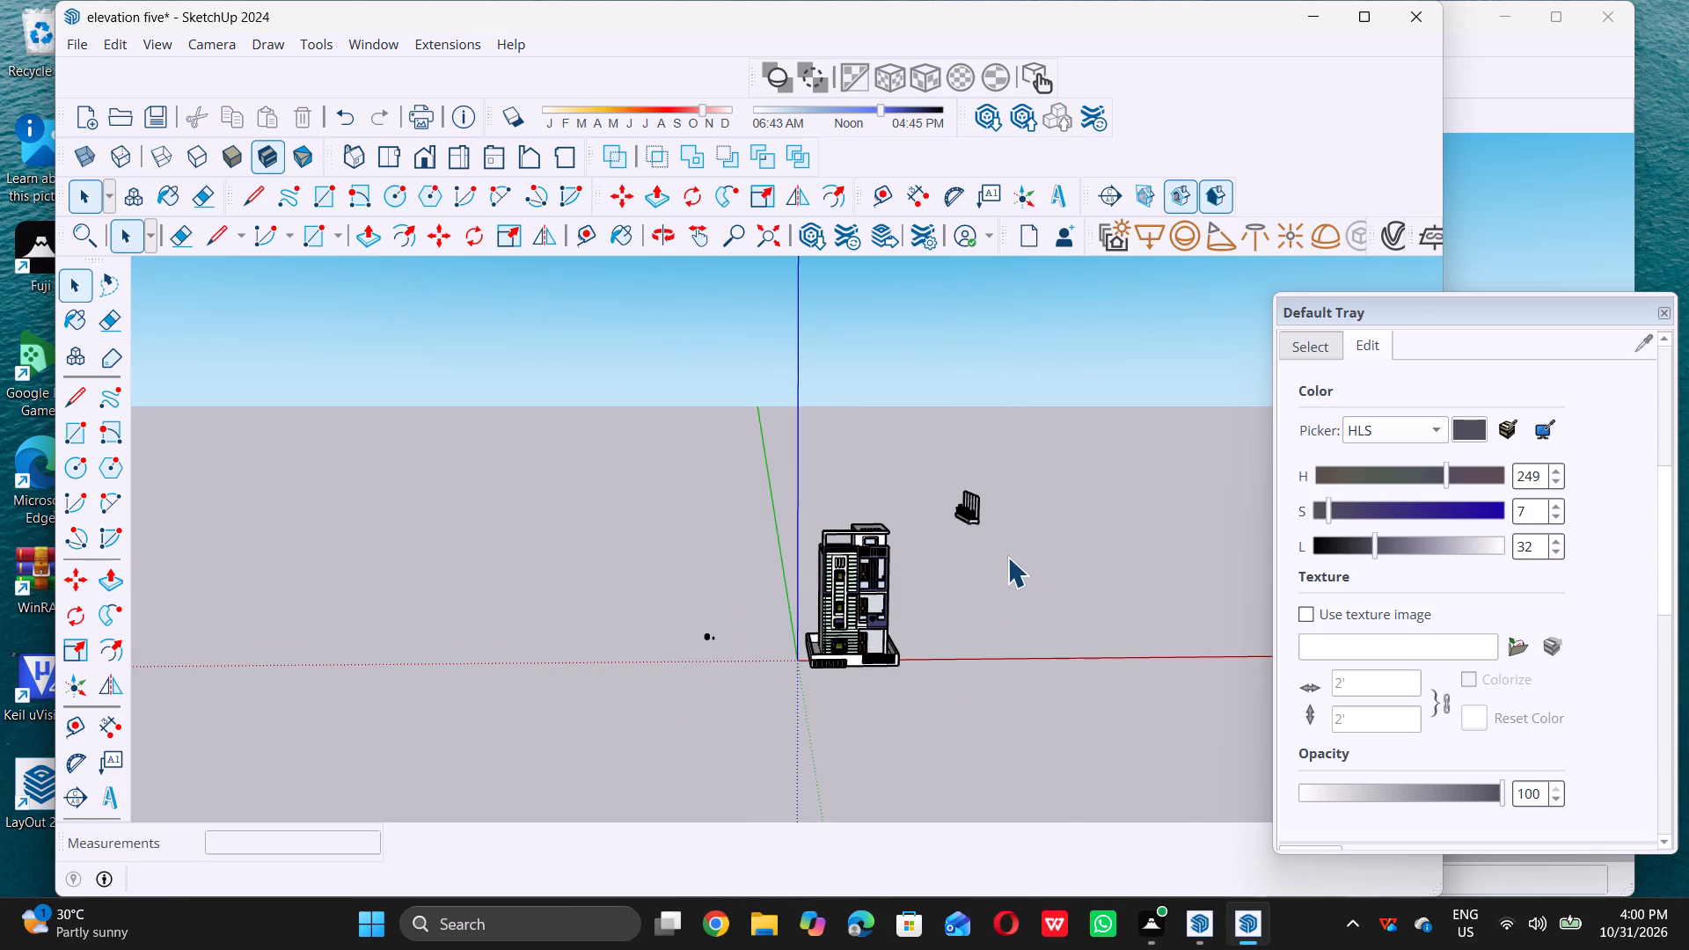
{"action": "scroll", "coordinate": [1015, 543], "scroll_direction": "up", "scroll_amount": 6}
{"action": "scroll", "coordinate": [949, 470], "scroll_direction": "up", "scroll_amount": 7}
{"action": "middle_click_drag", "start_coordinate": [852, 498], "coordinate": [1146, 600]}
{"action": "middle_click", "coordinate": [1146, 599]}
{"action": "scroll", "coordinate": [999, 518], "scroll_direction": "up", "scroll_amount": 7}
{"action": "scroll", "coordinate": [874, 449], "scroll_direction": "up", "scroll_amount": 8}
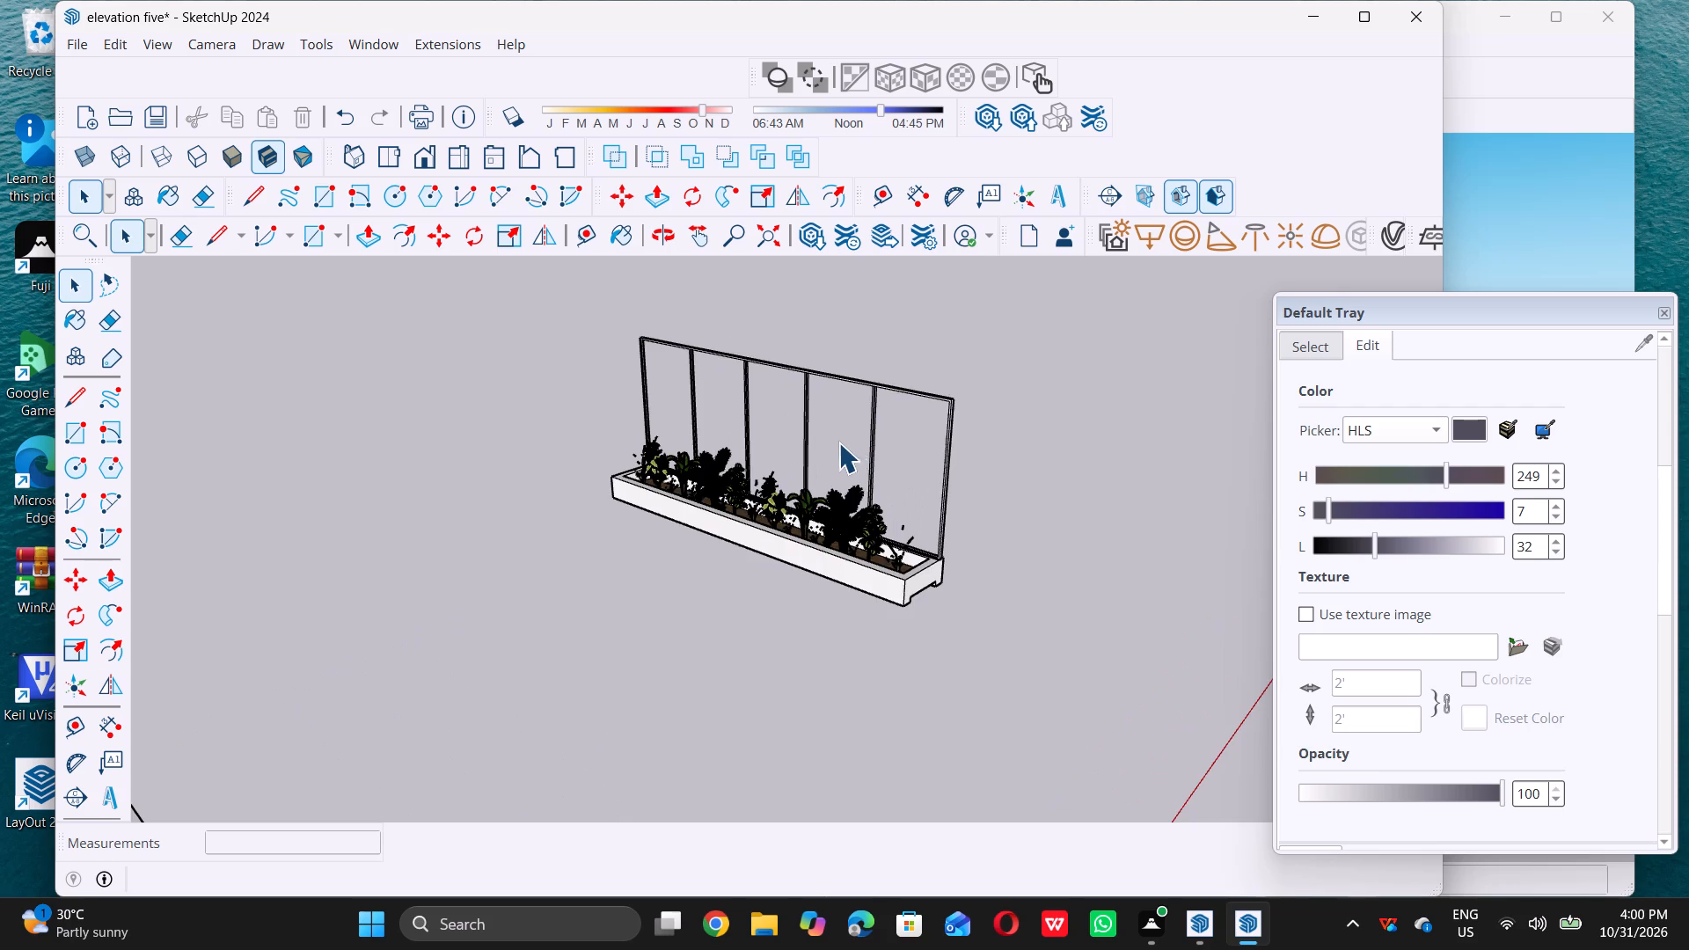
{"action": "middle_click_drag", "start_coordinate": [655, 540], "coordinate": [861, 559]}
{"action": "scroll", "coordinate": [859, 562], "scroll_direction": "up", "scroll_amount": 1}
{"action": "scroll", "coordinate": [740, 590], "scroll_direction": "down", "scroll_amount": 12}
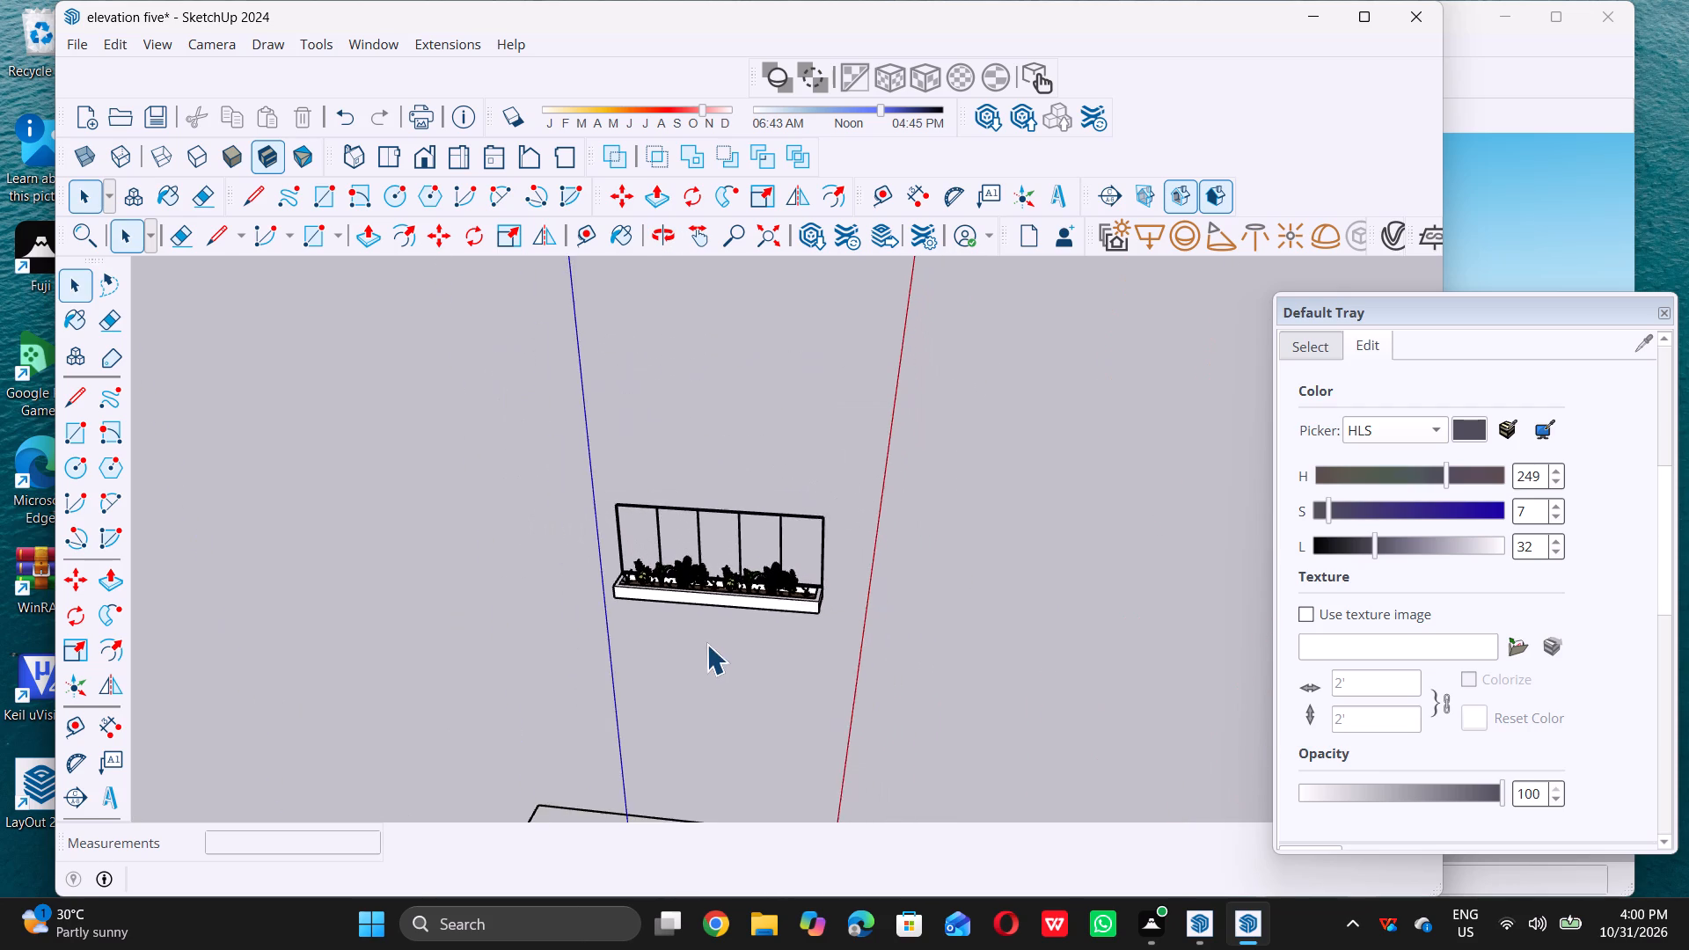
{"action": "middle_click_drag", "start_coordinate": [797, 568], "coordinate": [851, 505]}
{"action": "scroll", "coordinate": [727, 574], "scroll_direction": "up", "scroll_amount": 16}
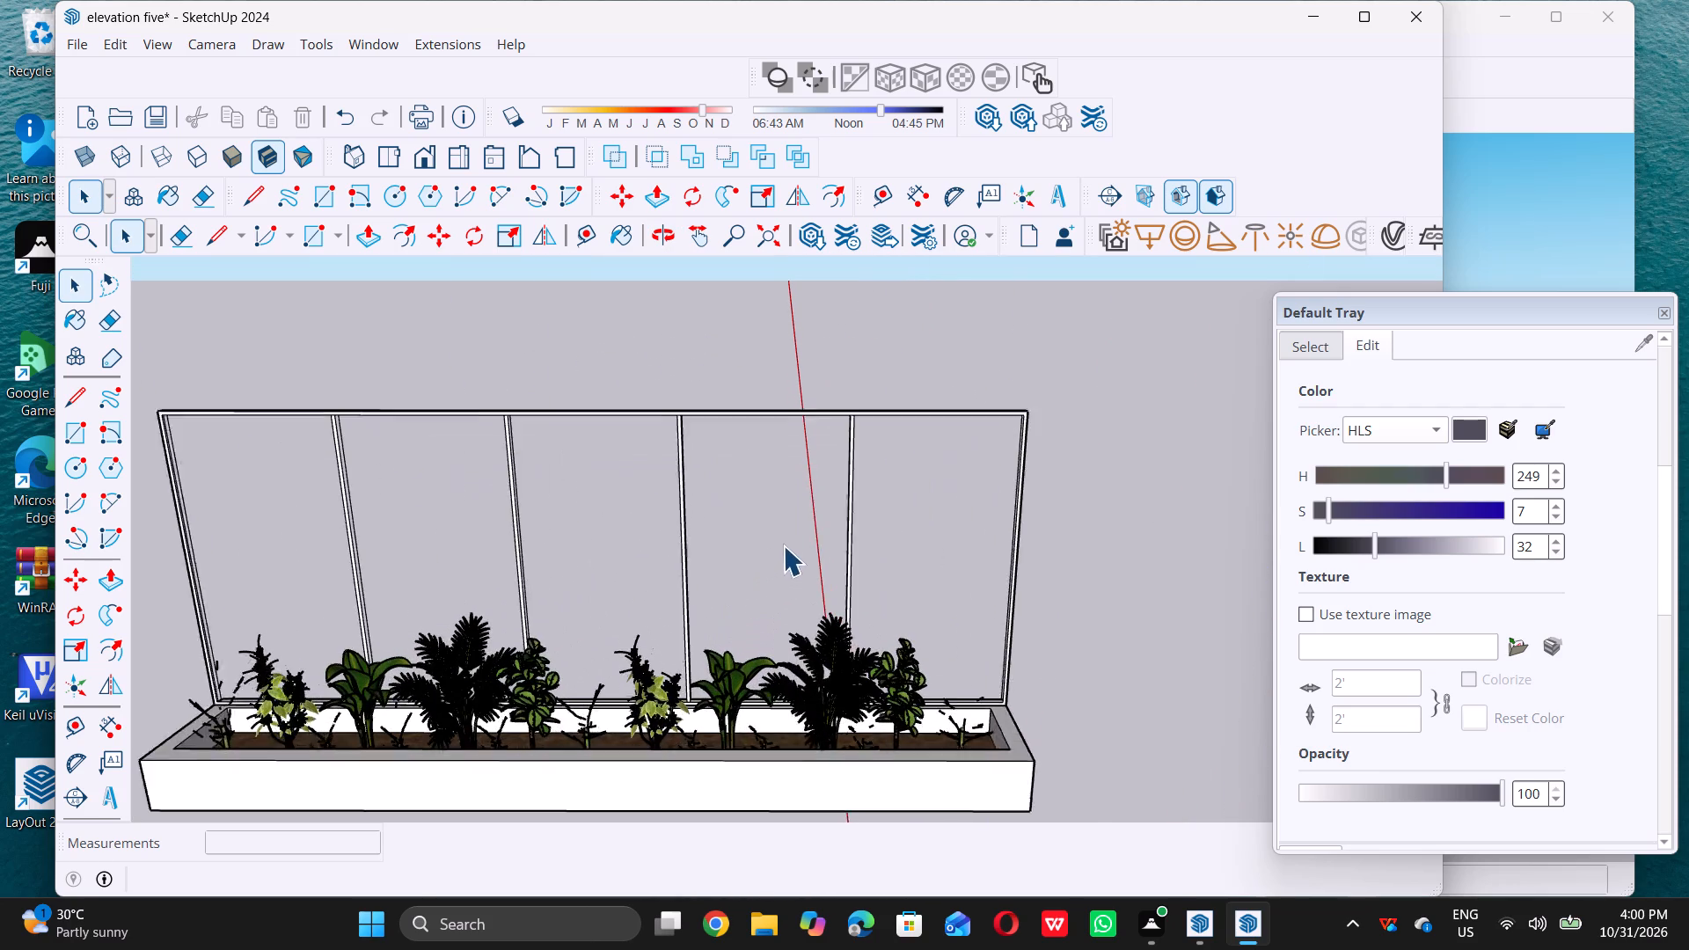
{"action": "scroll", "coordinate": [903, 551], "scroll_direction": "down", "scroll_amount": 4}
{"action": "left_click", "coordinate": [919, 547]}
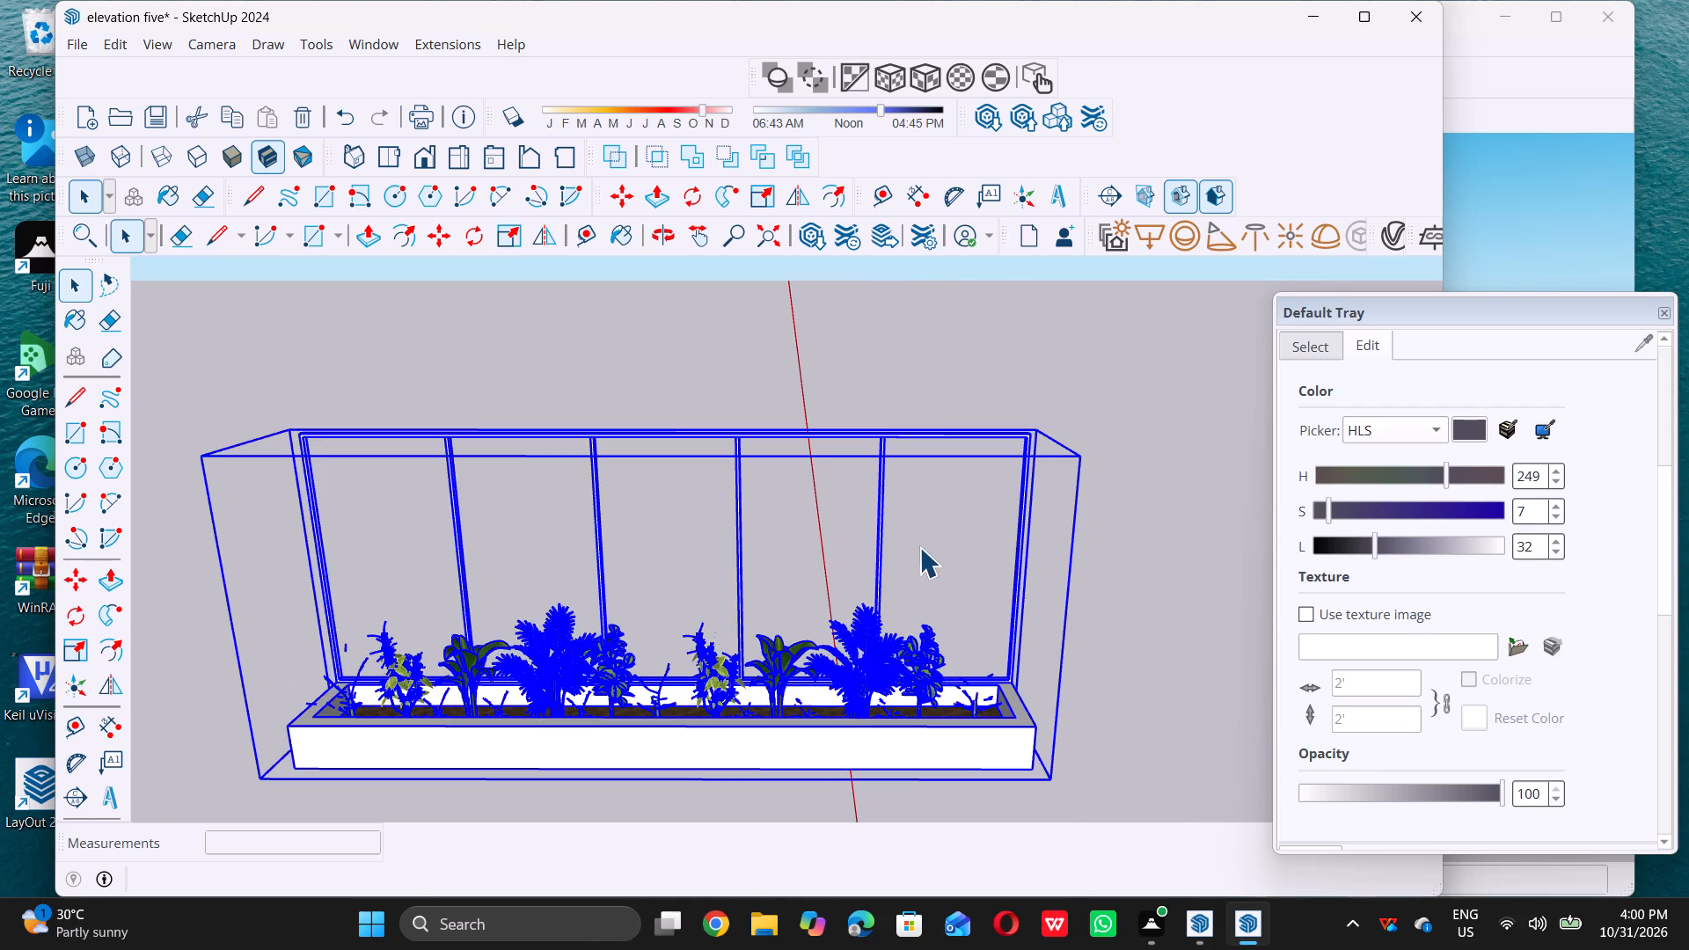
{"action": "right_click", "coordinate": [922, 545]}
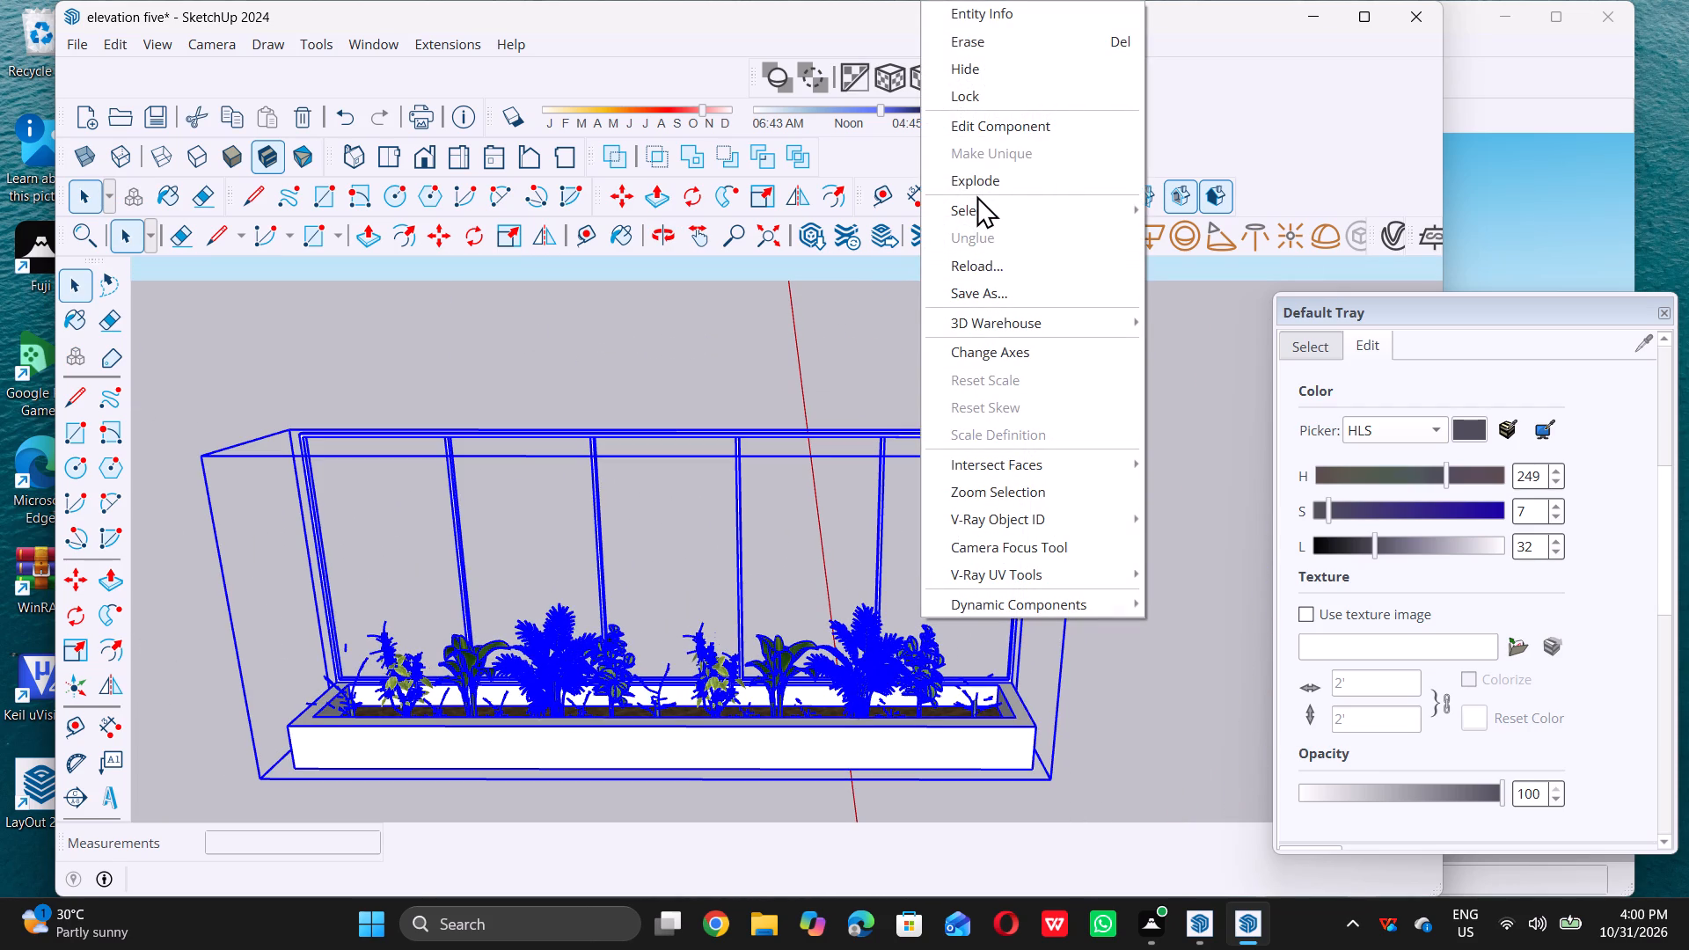
{"action": "left_click", "coordinate": [984, 184]}
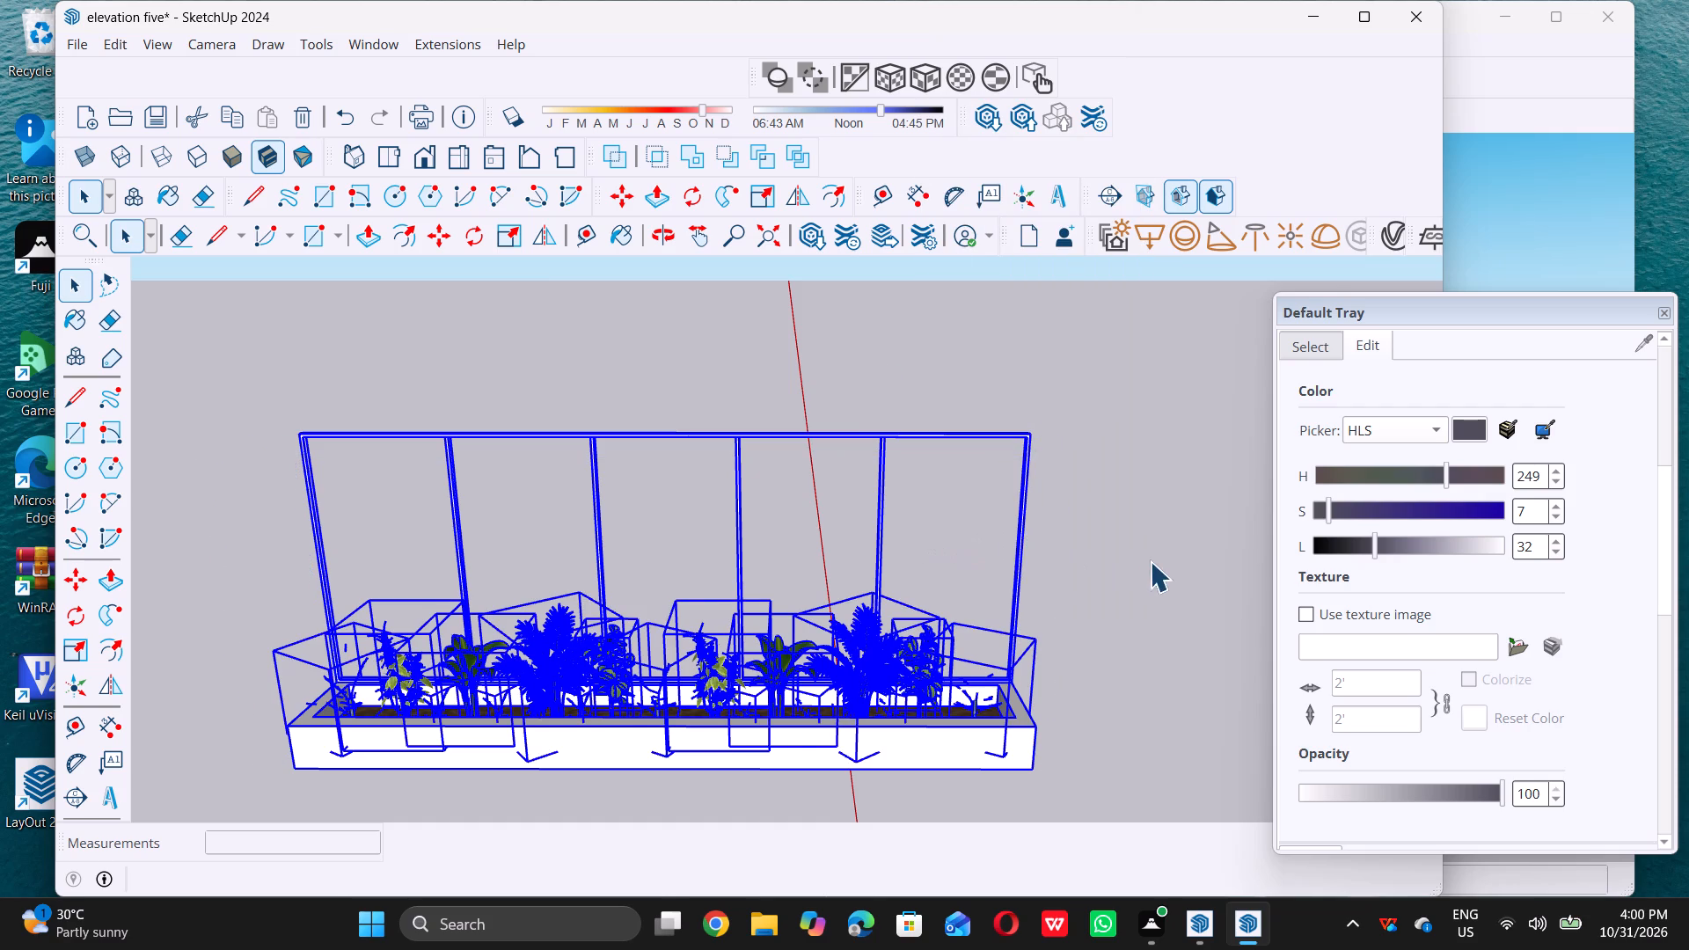
Delete the five-bay panel frame standing behind the row of plants, working inside its component, and leave the component.
{"action": "scroll", "coordinate": [1102, 552], "scroll_direction": "down", "scroll_amount": 4}
{"action": "left_click", "coordinate": [1130, 543]}
{"action": "middle_click_drag", "start_coordinate": [1093, 548], "coordinate": [1037, 604]}
{"action": "right_click", "coordinate": [1084, 555]}
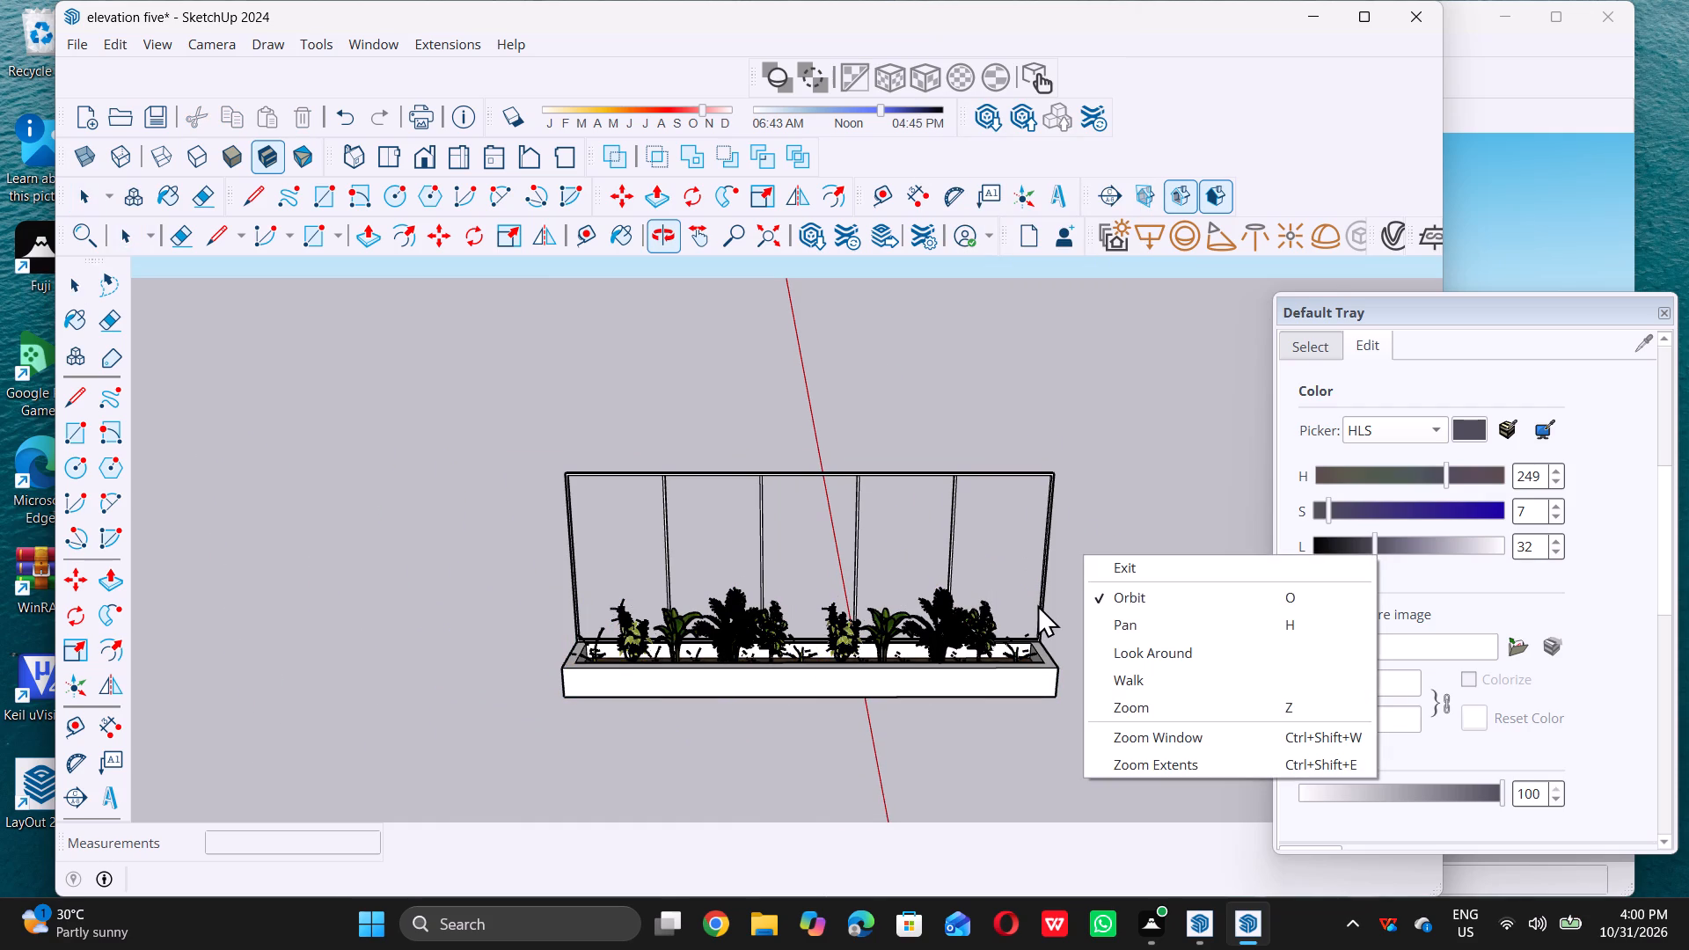
{"action": "left_click", "coordinate": [1137, 486]}
{"action": "scroll", "coordinate": [1065, 533], "scroll_direction": "up", "scroll_amount": 3}
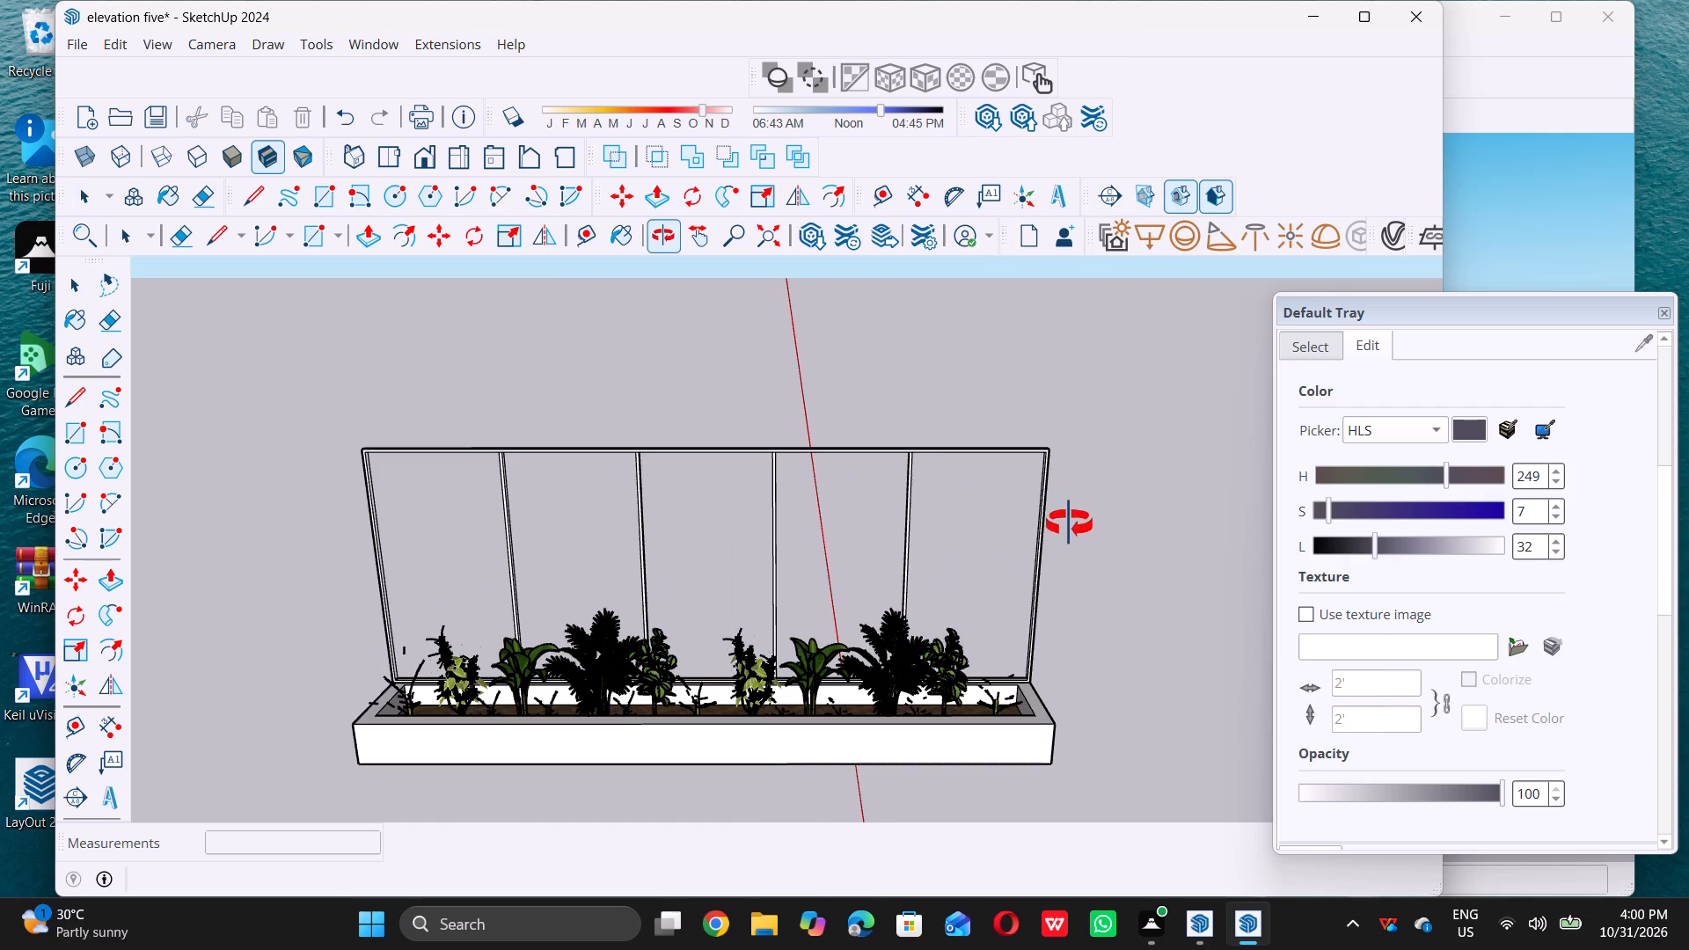
{"action": "key", "text": "space"}
{"action": "triple_click", "coordinate": [1025, 543]}
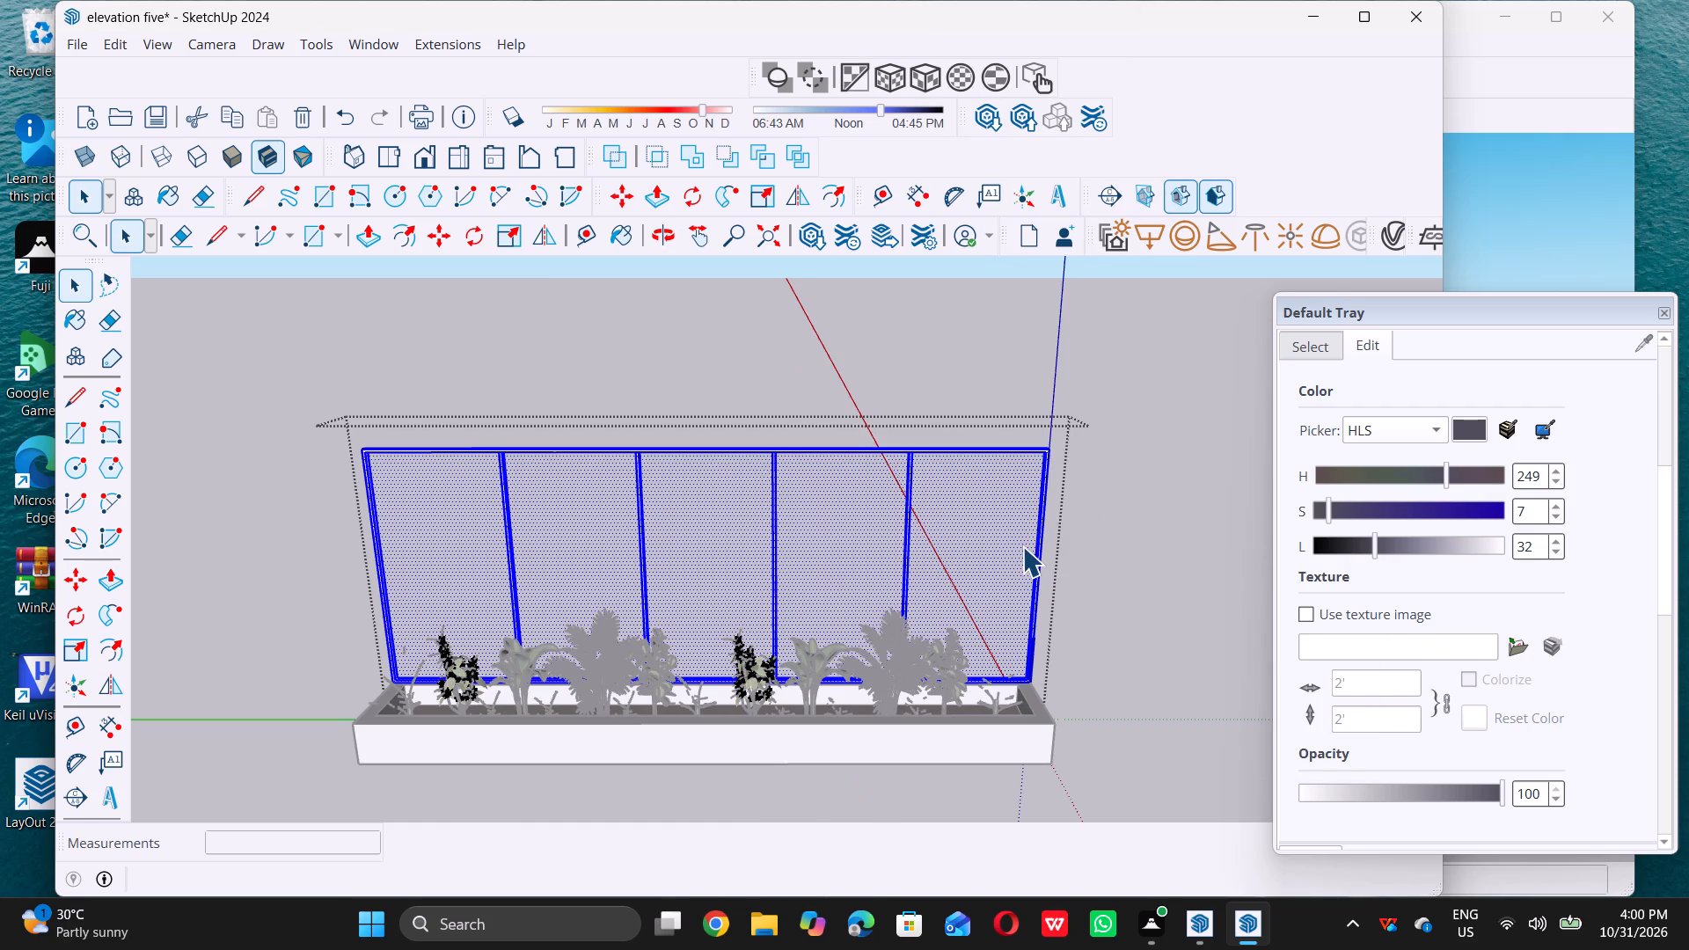
{"action": "key", "text": "Delete"}
{"action": "scroll", "coordinate": [1019, 550], "scroll_direction": "down", "scroll_amount": 2}
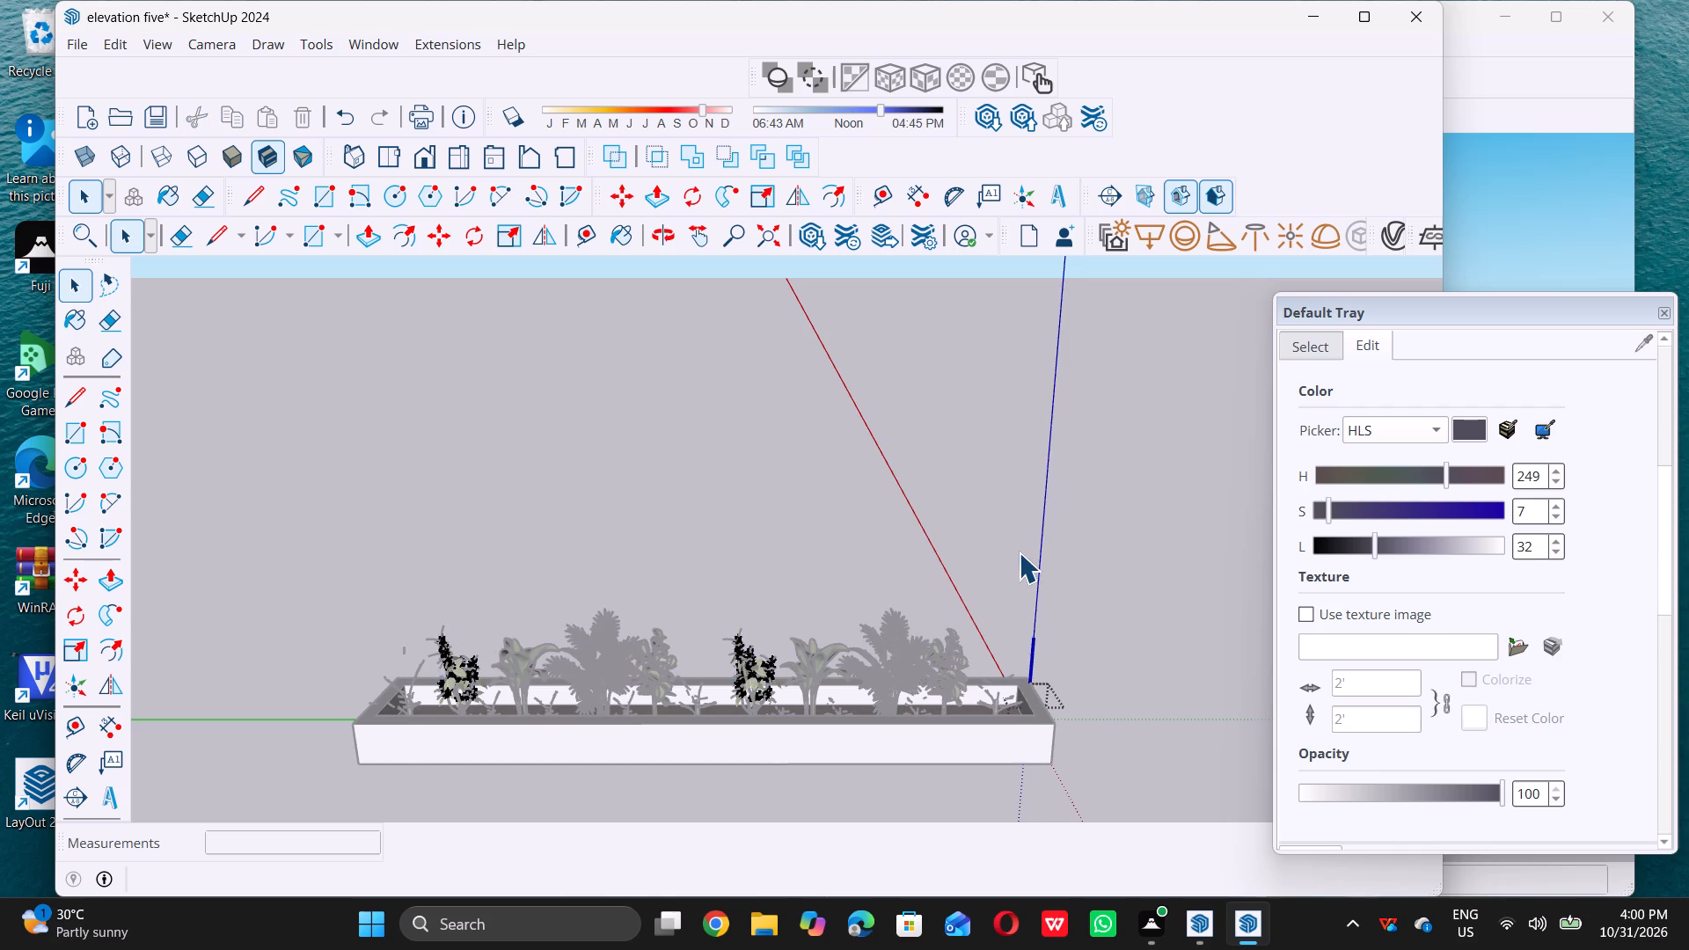
{"action": "scroll", "coordinate": [1019, 552], "scroll_direction": "down", "scroll_amount": 3}
{"action": "triple_click", "coordinate": [1129, 545]}
{"action": "scroll", "coordinate": [920, 585], "scroll_direction": "down", "scroll_amount": 5}
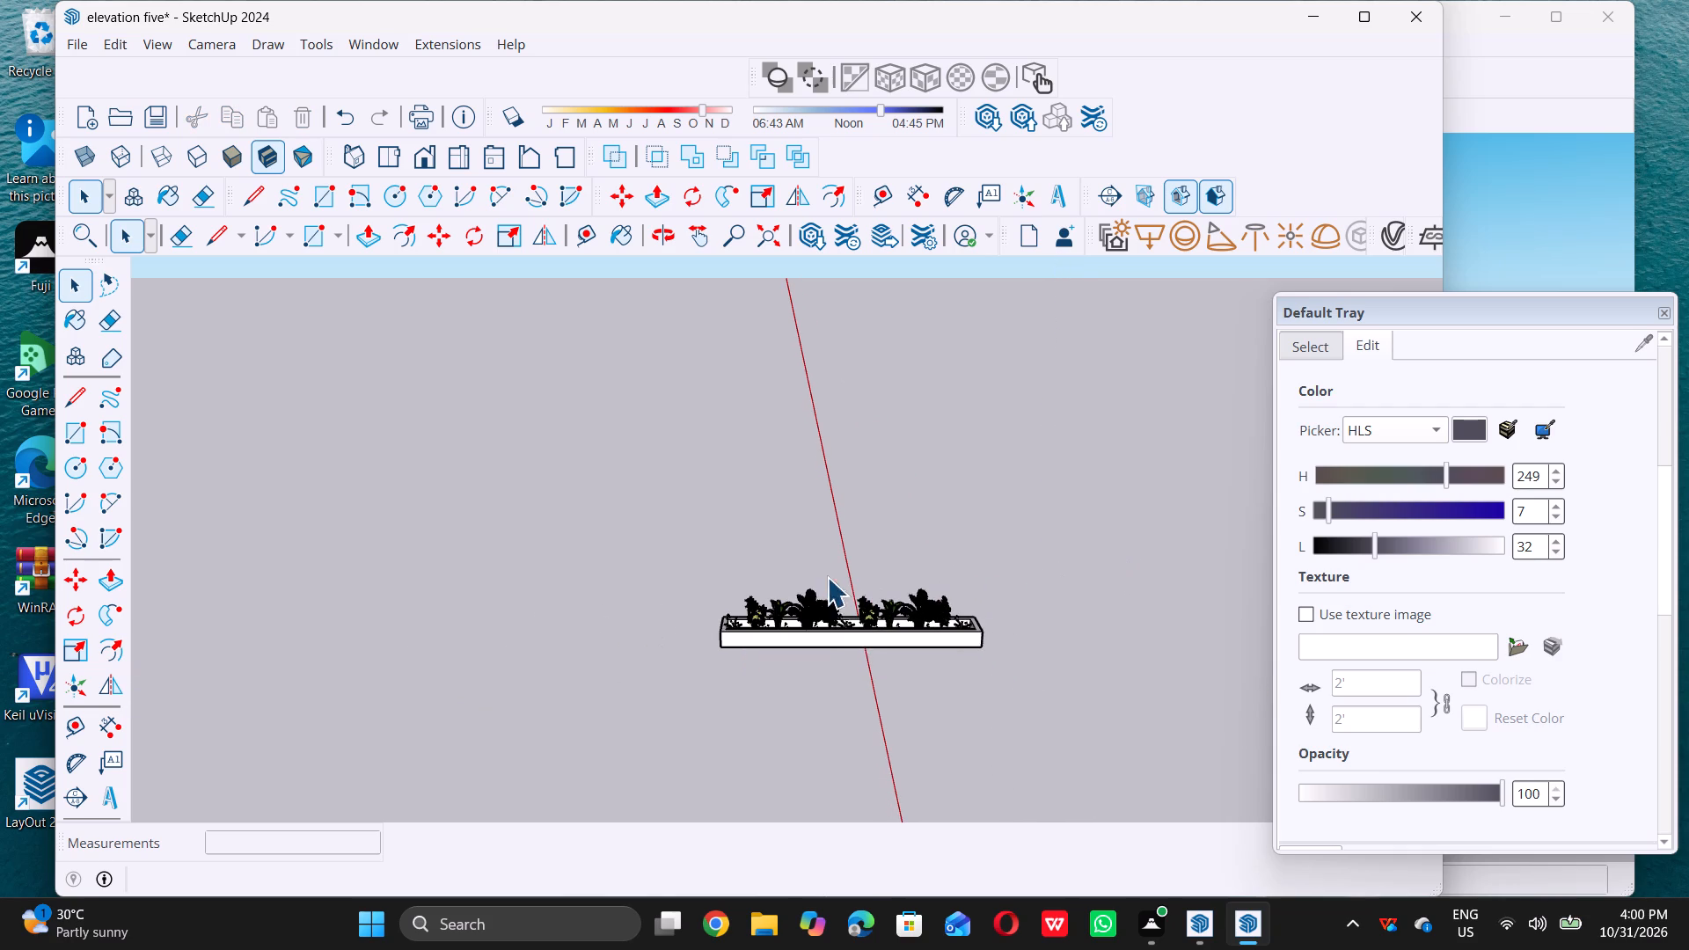
Examine how the planter trough is grouped with its contents by opening its component and selecting its geometry.
{"action": "double_click", "coordinate": [859, 636]}
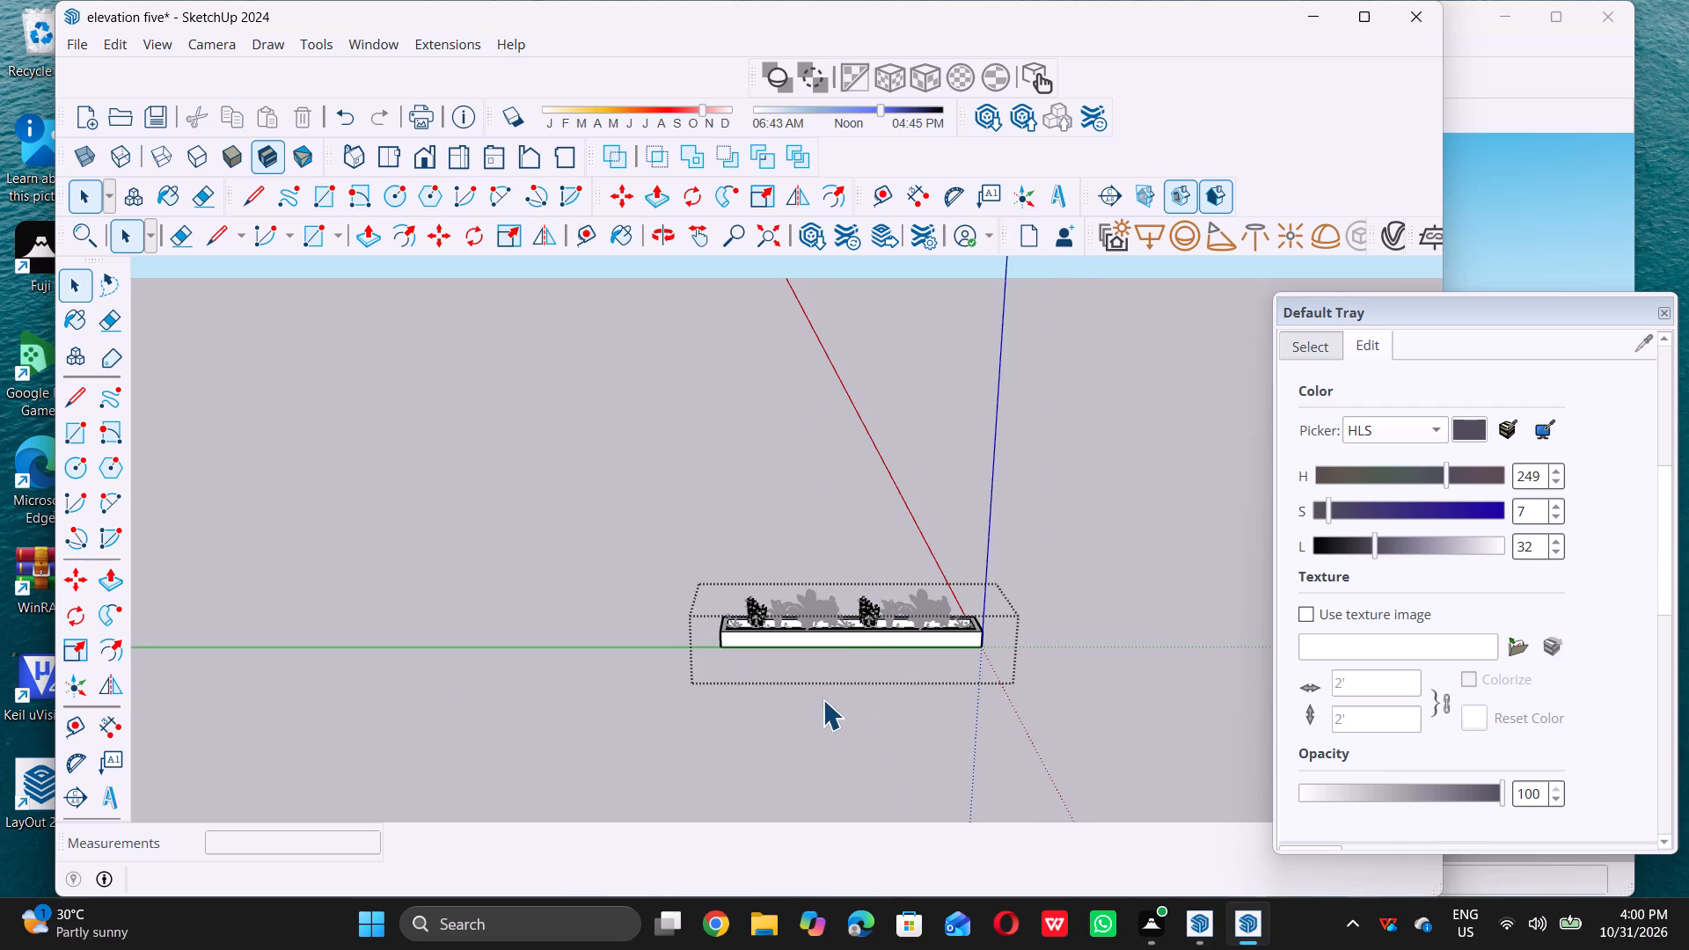
{"action": "left_click", "coordinate": [823, 699]}
{"action": "double_click", "coordinate": [724, 639]}
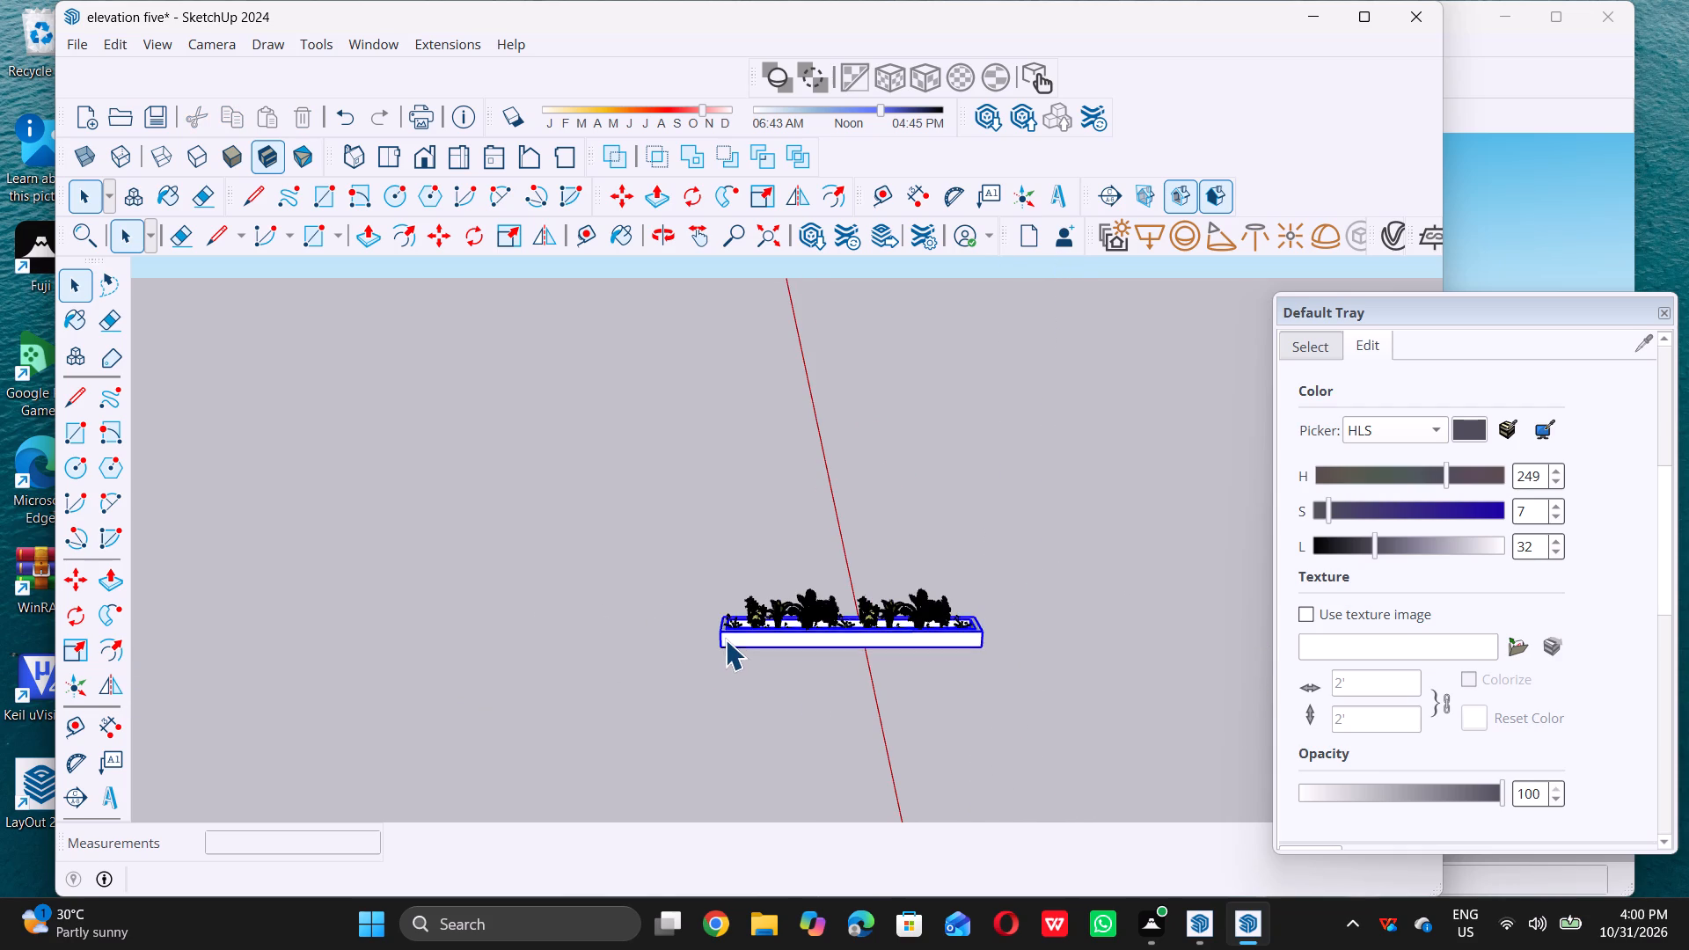
{"action": "left_click", "coordinate": [657, 657]}
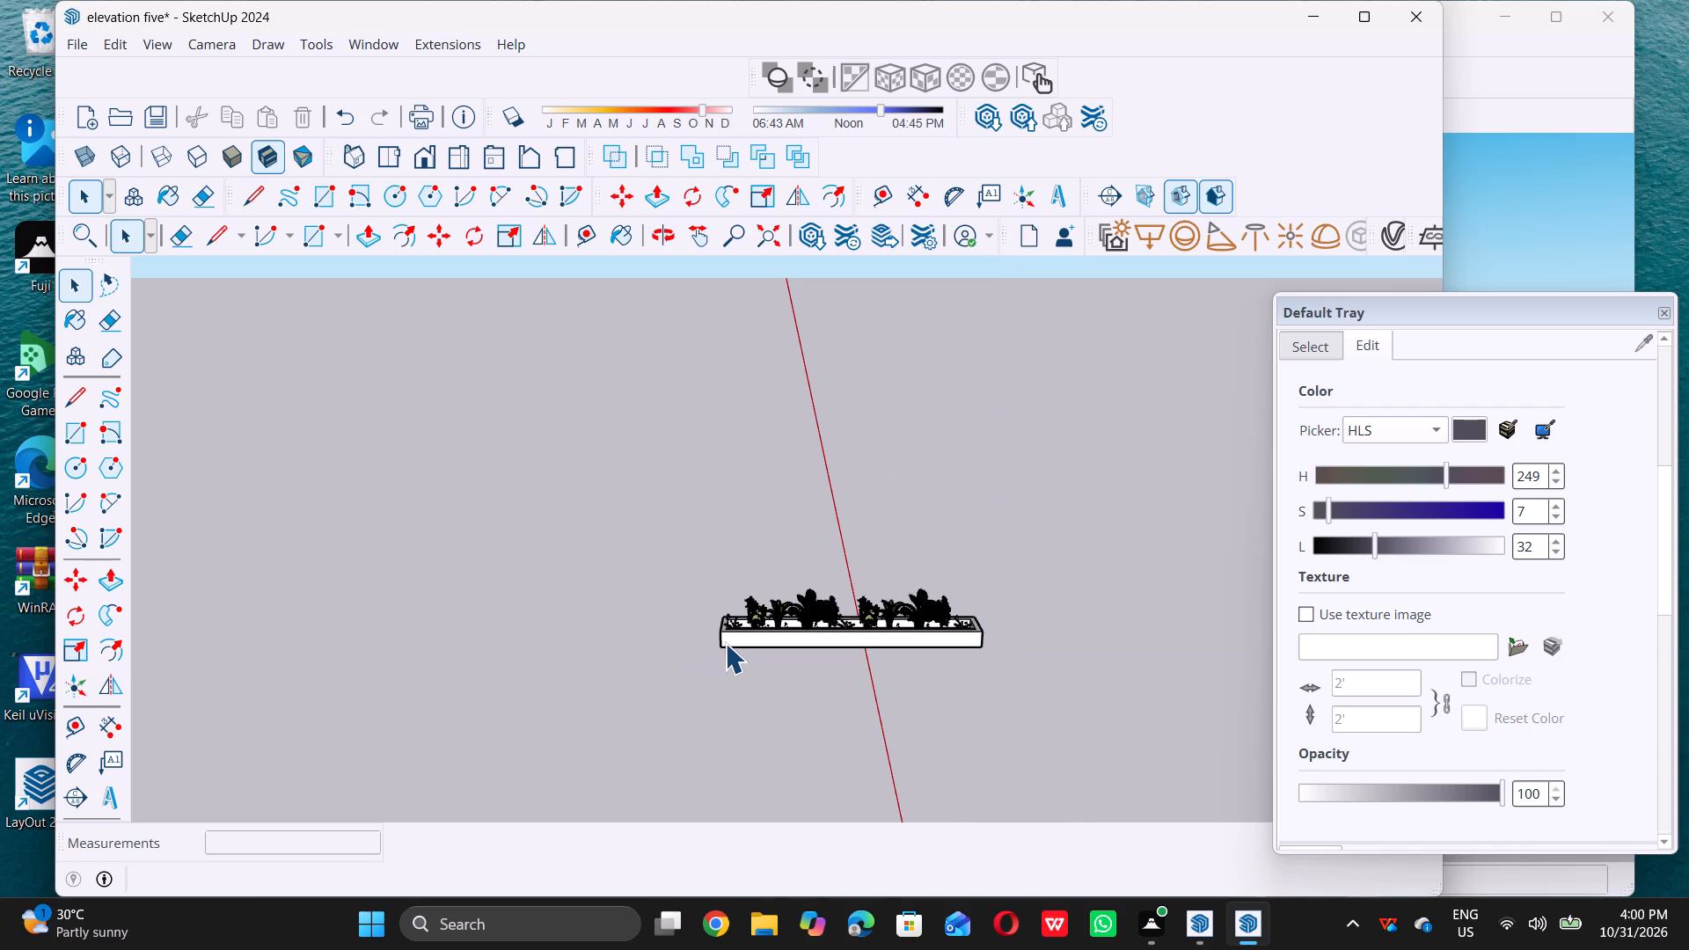
{"action": "double_click", "coordinate": [727, 641]}
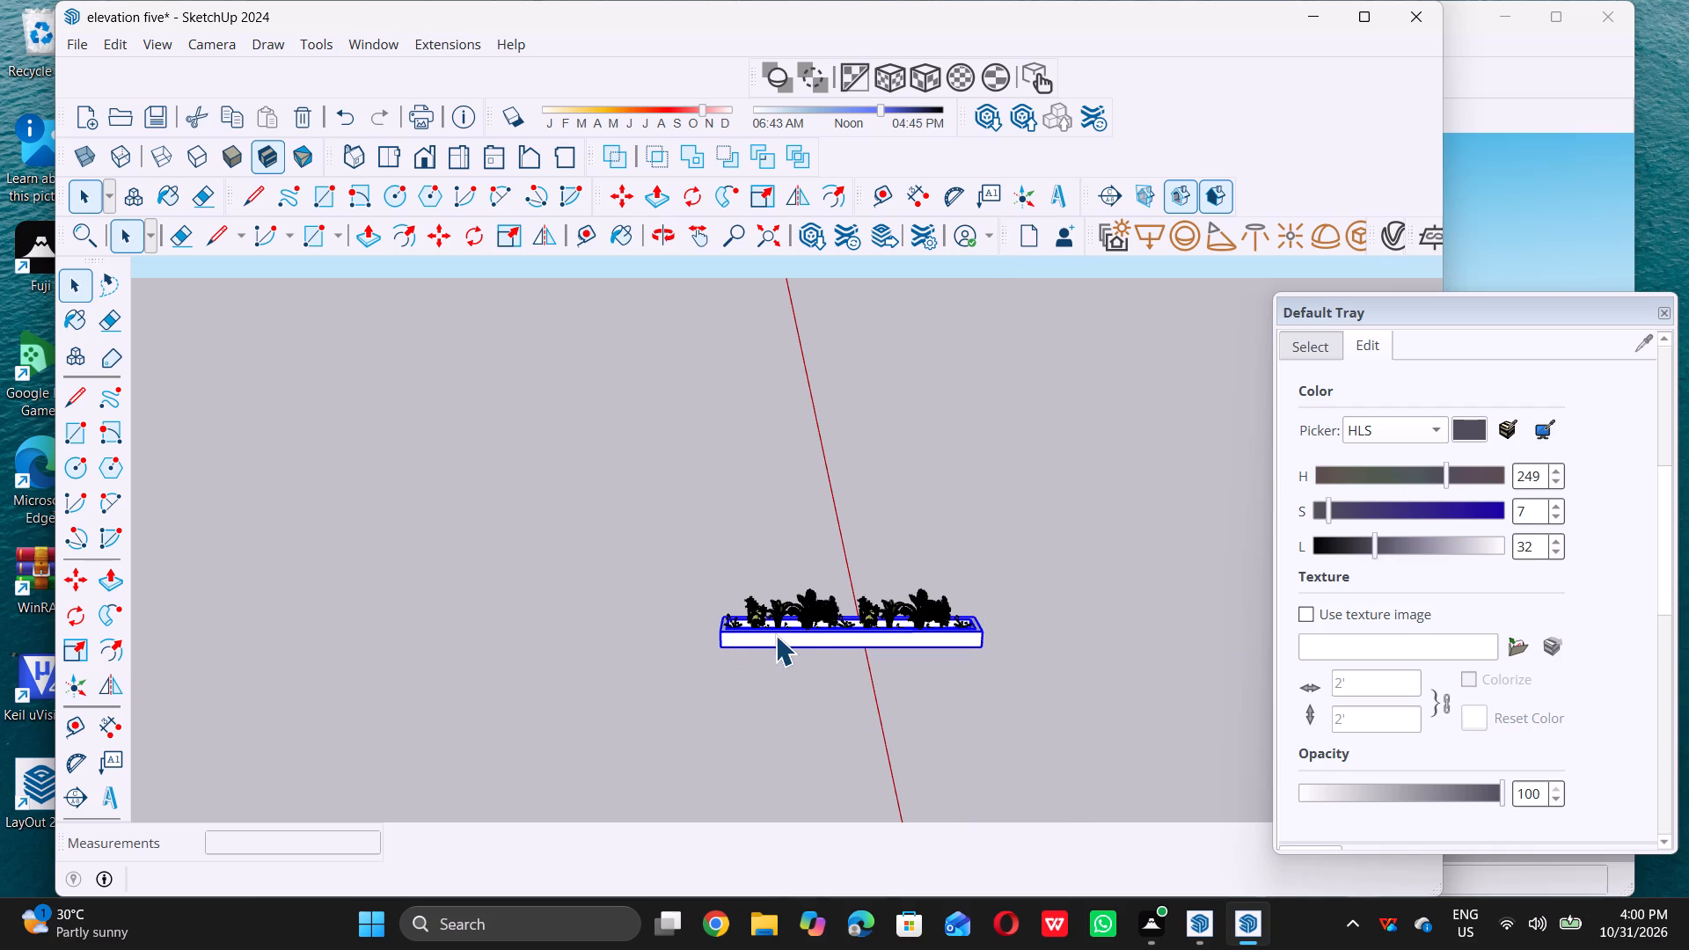
{"action": "left_click", "coordinate": [808, 621]}
{"action": "left_click", "coordinate": [817, 619]}
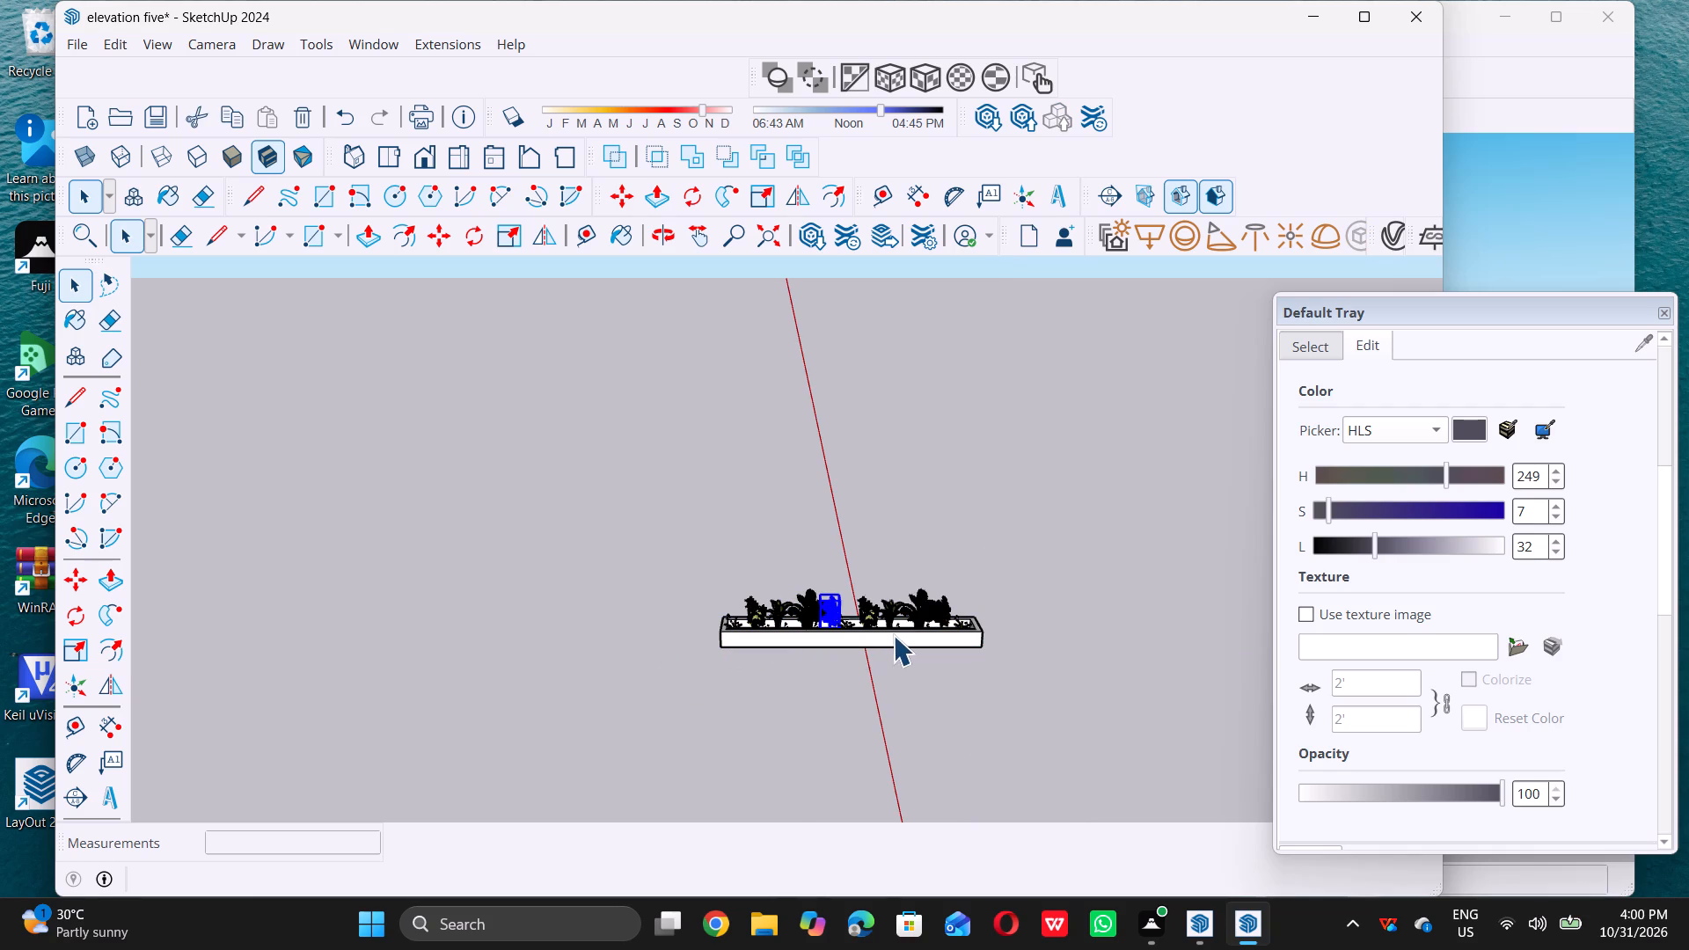
{"action": "triple_click", "coordinate": [764, 638]}
{"action": "left_click", "coordinate": [764, 638]}
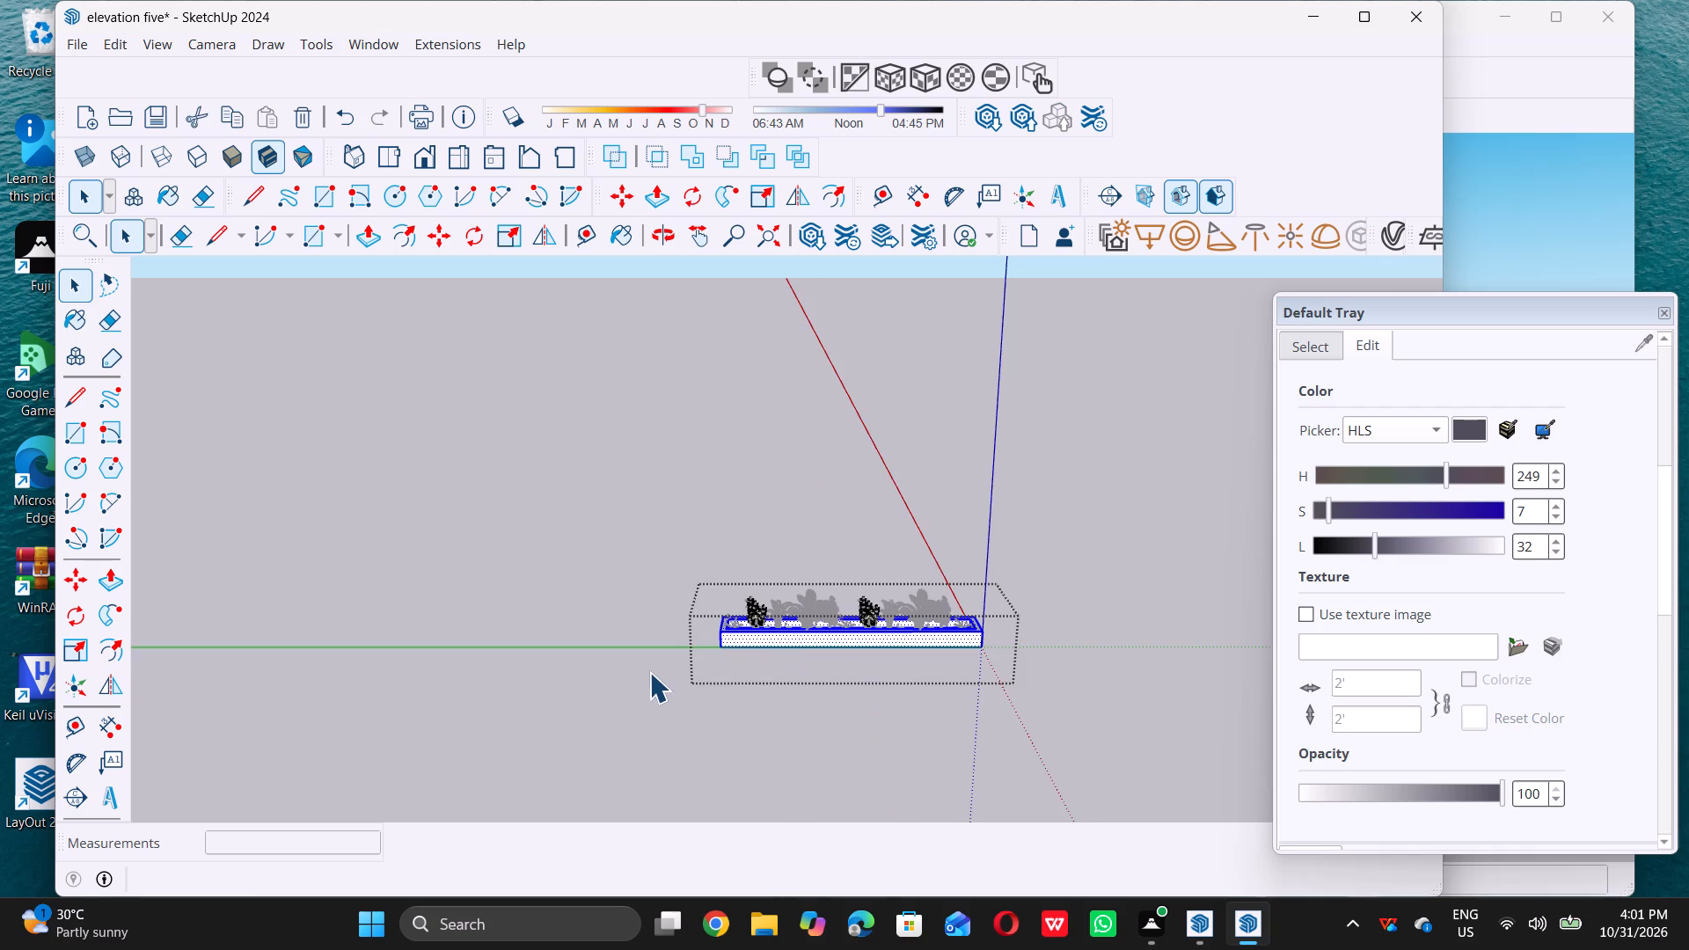
{"action": "double_click", "coordinate": [645, 671]}
{"action": "double_click", "coordinate": [646, 664]}
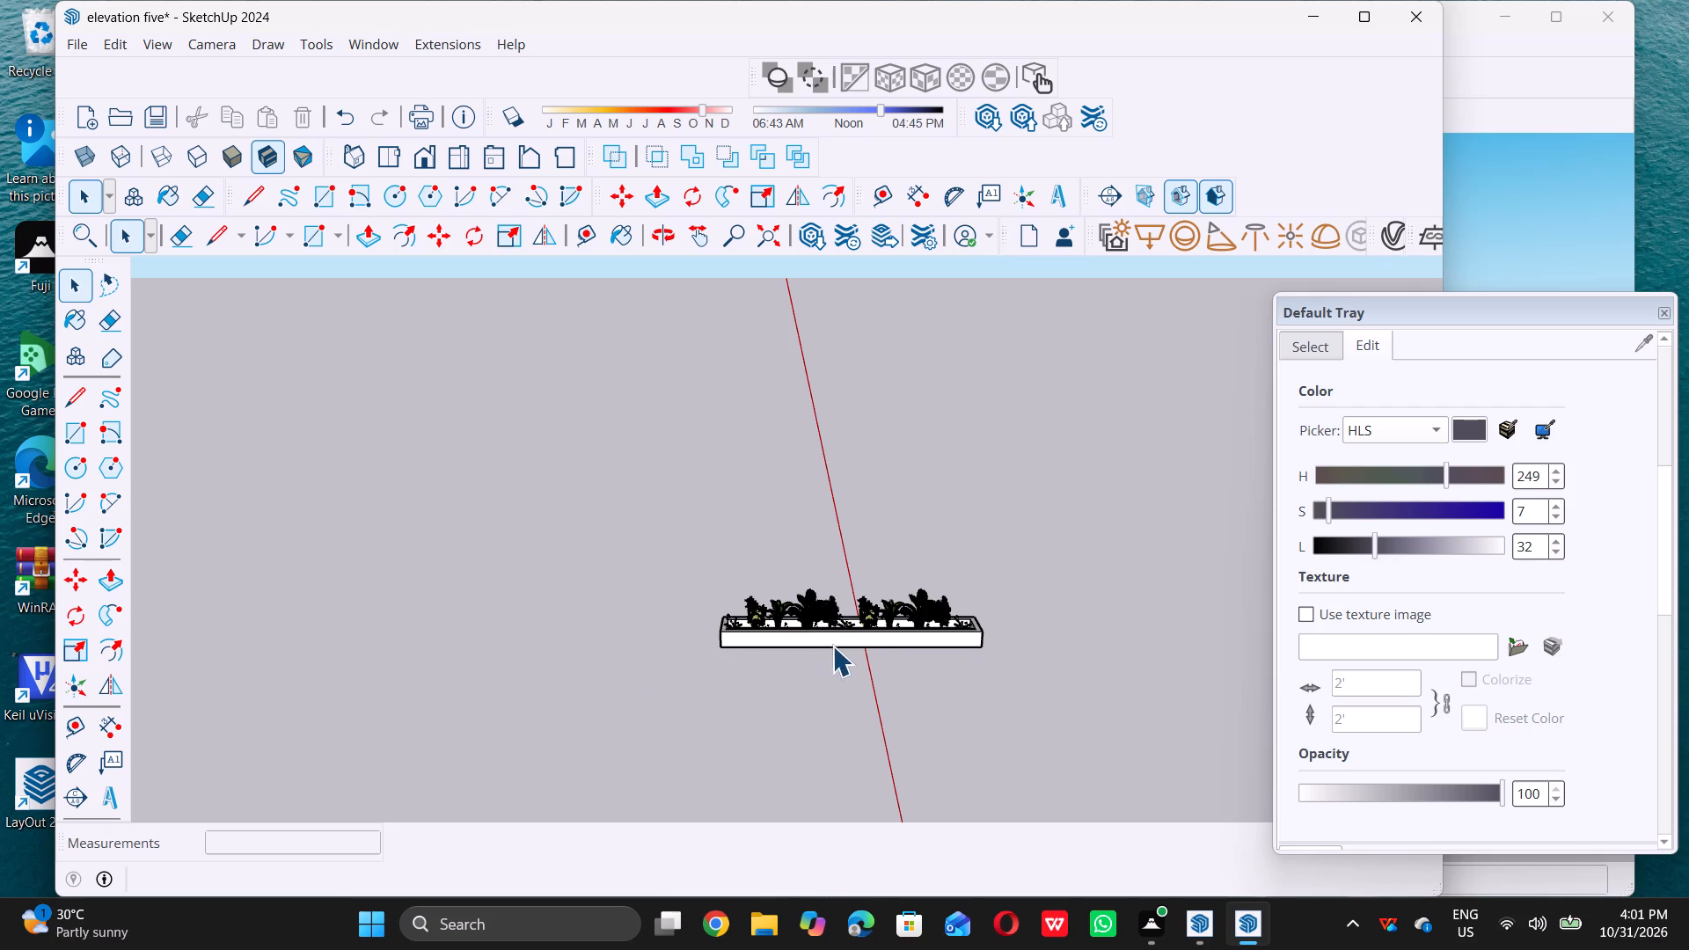
Examine the grouping of the palm and the variegated plant near the middle of the planter by opening their components.
{"action": "scroll", "coordinate": [920, 614], "scroll_direction": "up", "scroll_amount": 3}
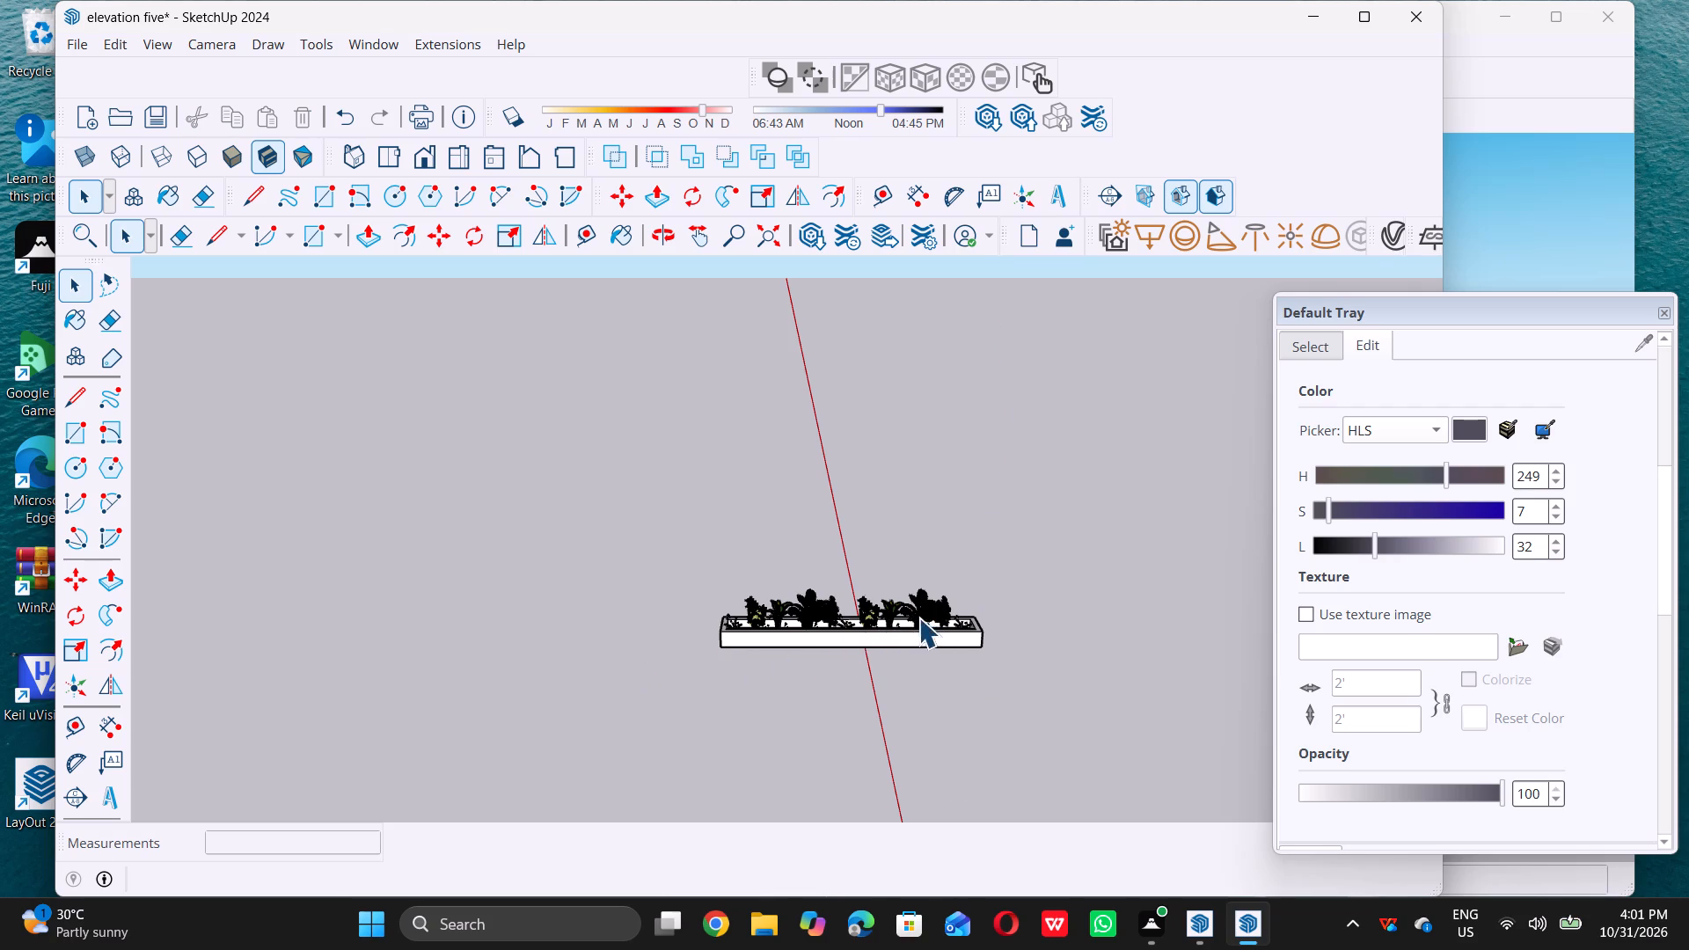
{"action": "scroll", "coordinate": [918, 617], "scroll_direction": "up", "scroll_amount": 4}
{"action": "triple_click", "coordinate": [918, 622]}
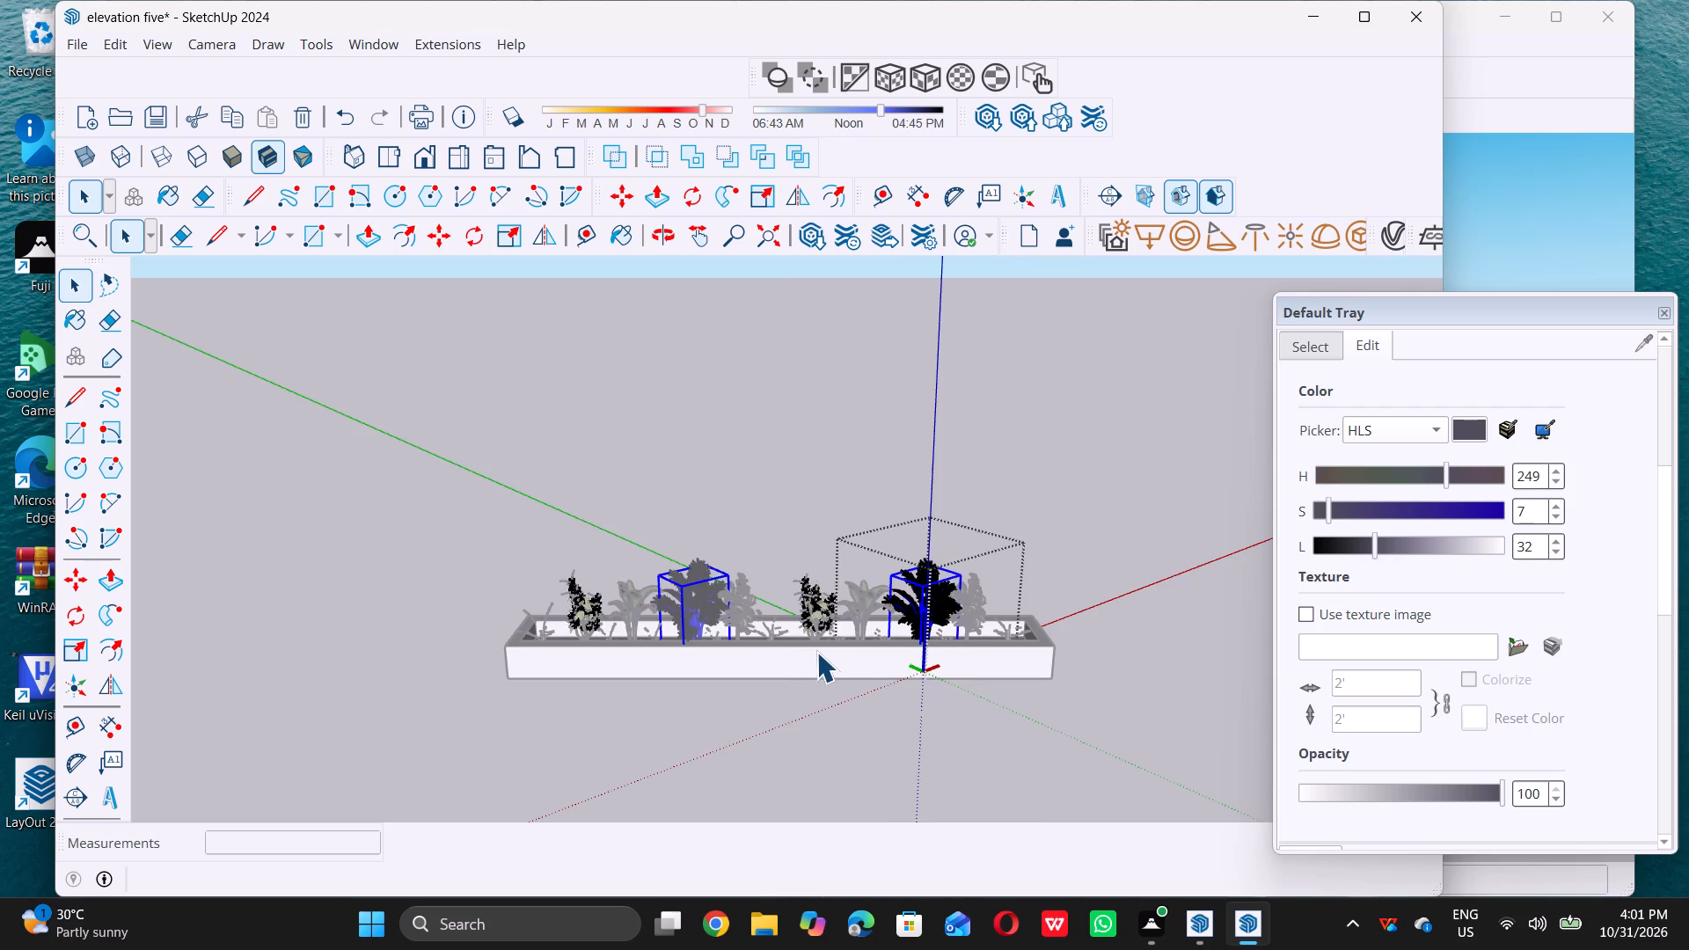
{"action": "double_click", "coordinate": [820, 648]}
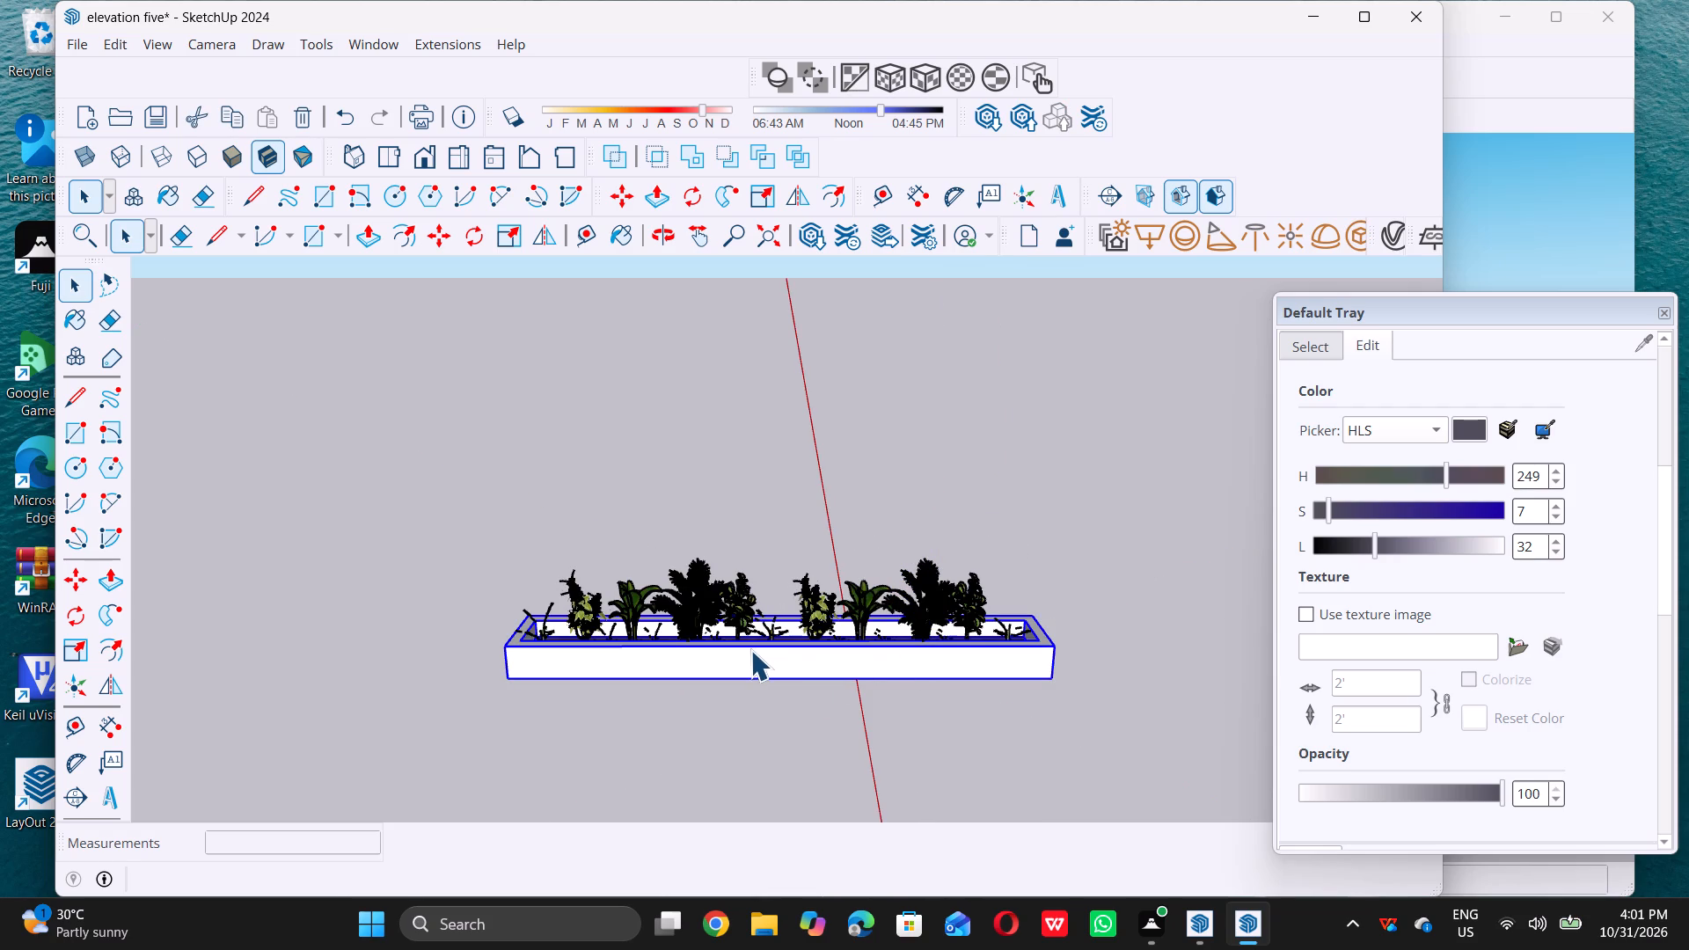
{"action": "left_click", "coordinate": [687, 617], "text": "ctrl"}
{"action": "left_click", "coordinate": [752, 620], "text": "ctrl"}
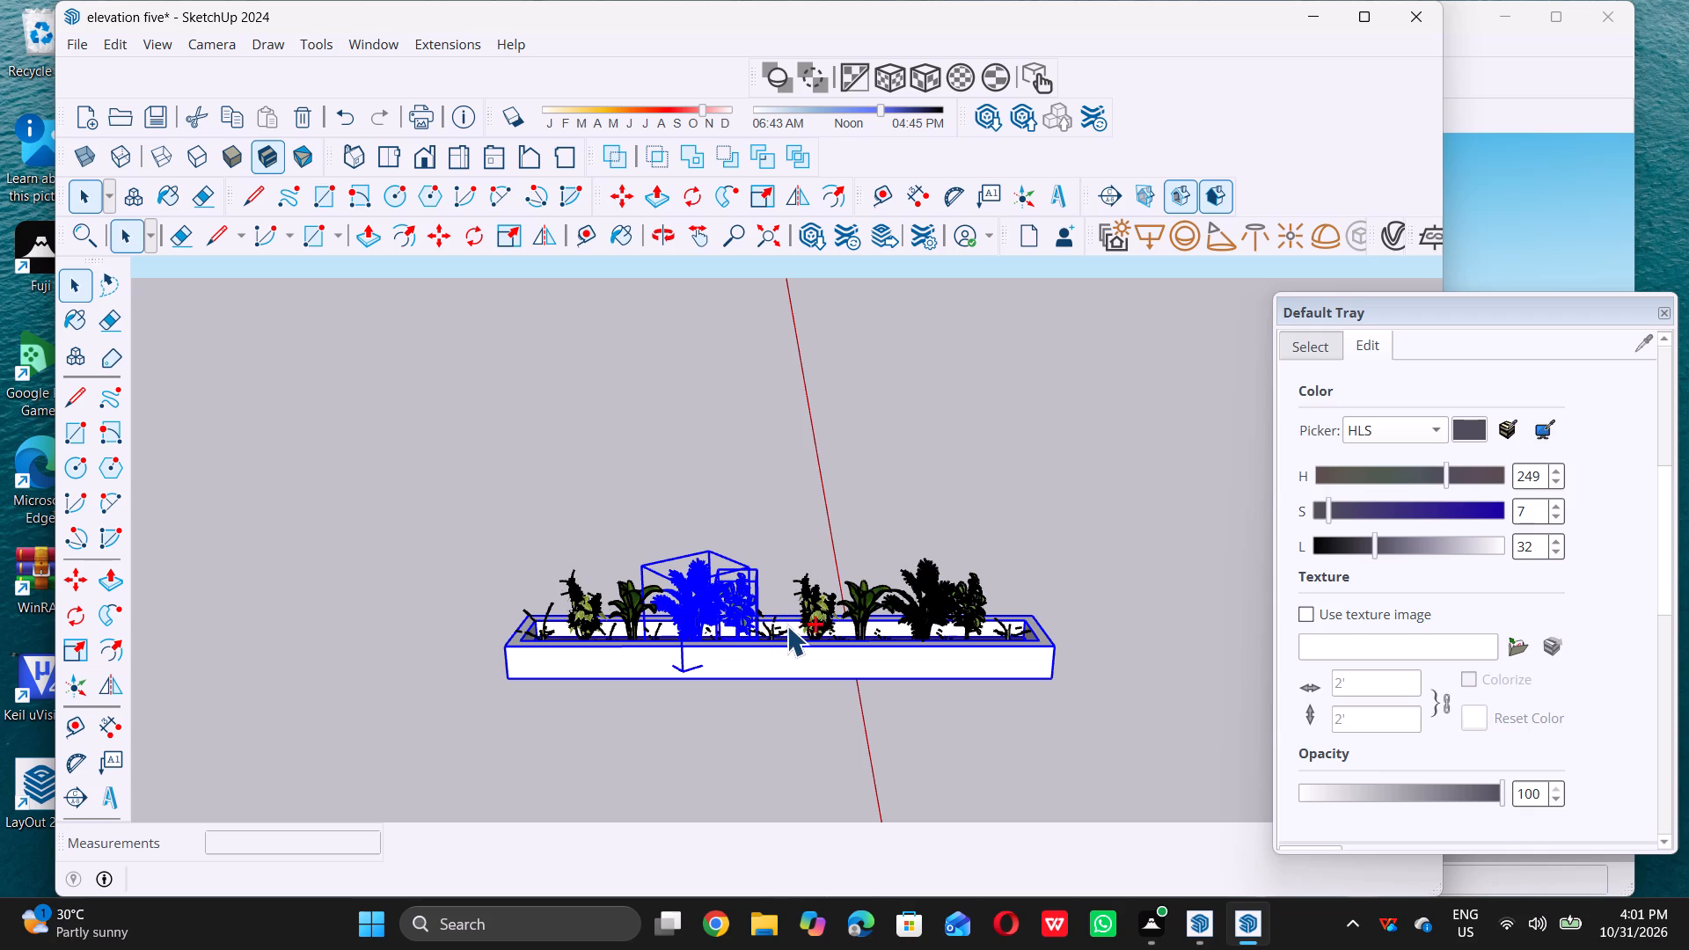
{"action": "double_click", "coordinate": [801, 624], "text": "ctrl"}
{"action": "left_click", "coordinate": [806, 612], "text": "ctrl"}
{"action": "left_click", "coordinate": [813, 607], "text": "ctrl"}
{"action": "left_click_drag", "start_coordinate": [1063, 578], "coordinate": [1071, 573]}
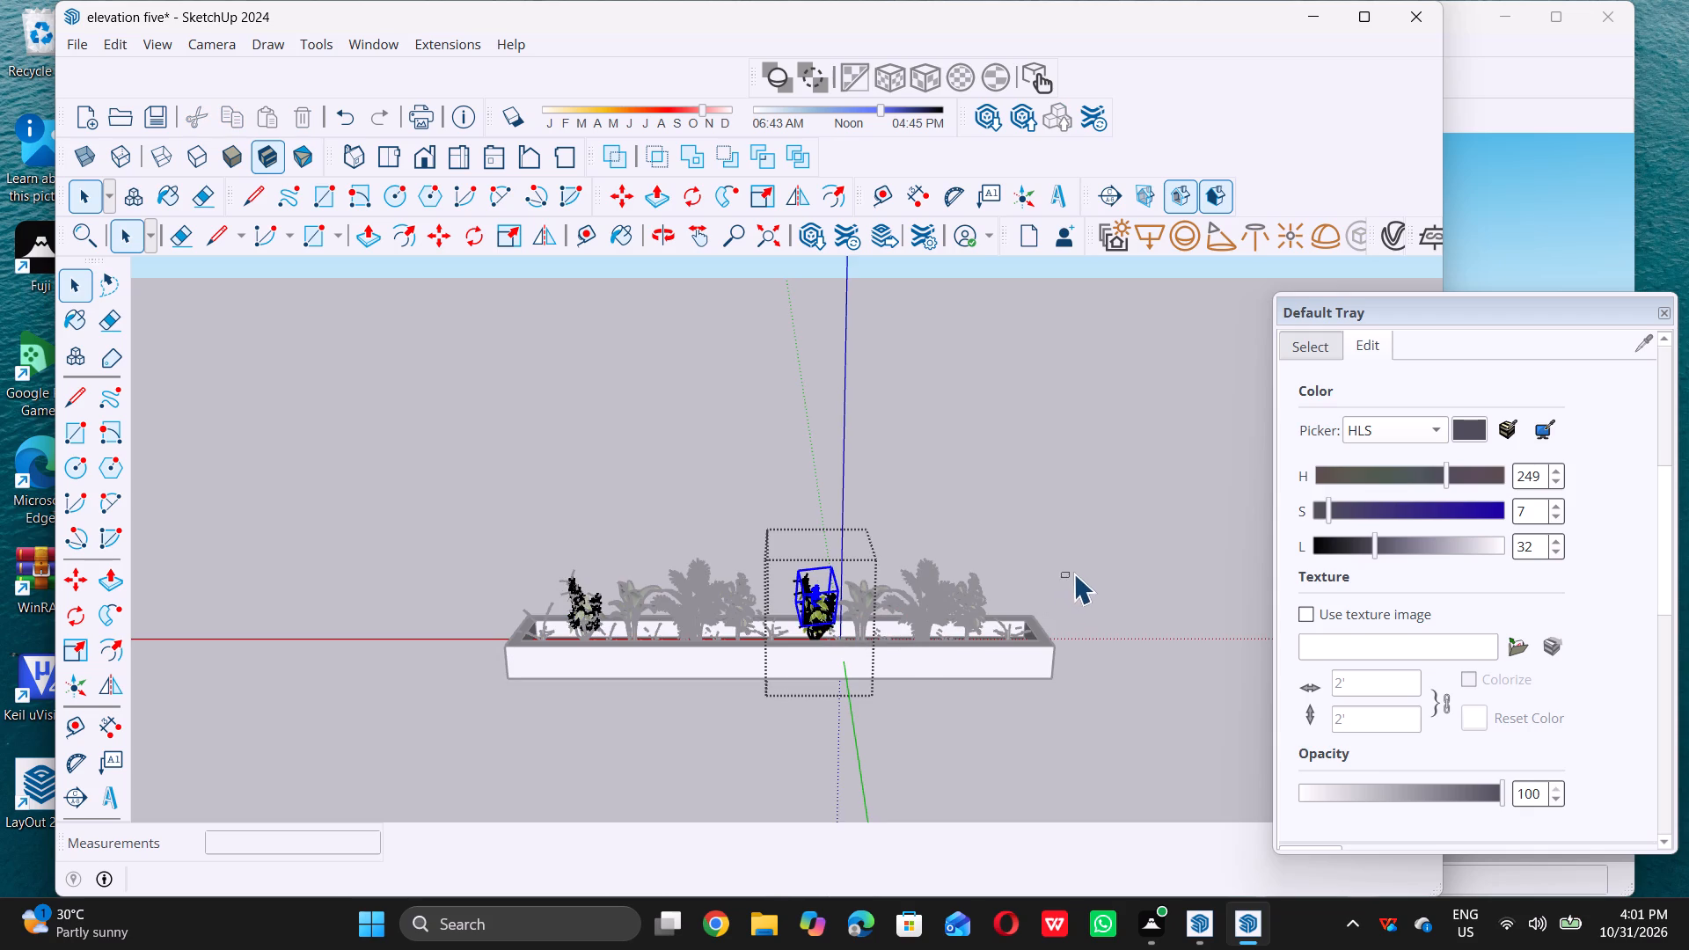
{"action": "triple_click", "coordinate": [1077, 577]}
Examine the leafy shrub and the small plant at the planter's end by opening the shrub's nested component.
{"action": "left_click", "coordinate": [938, 638]}
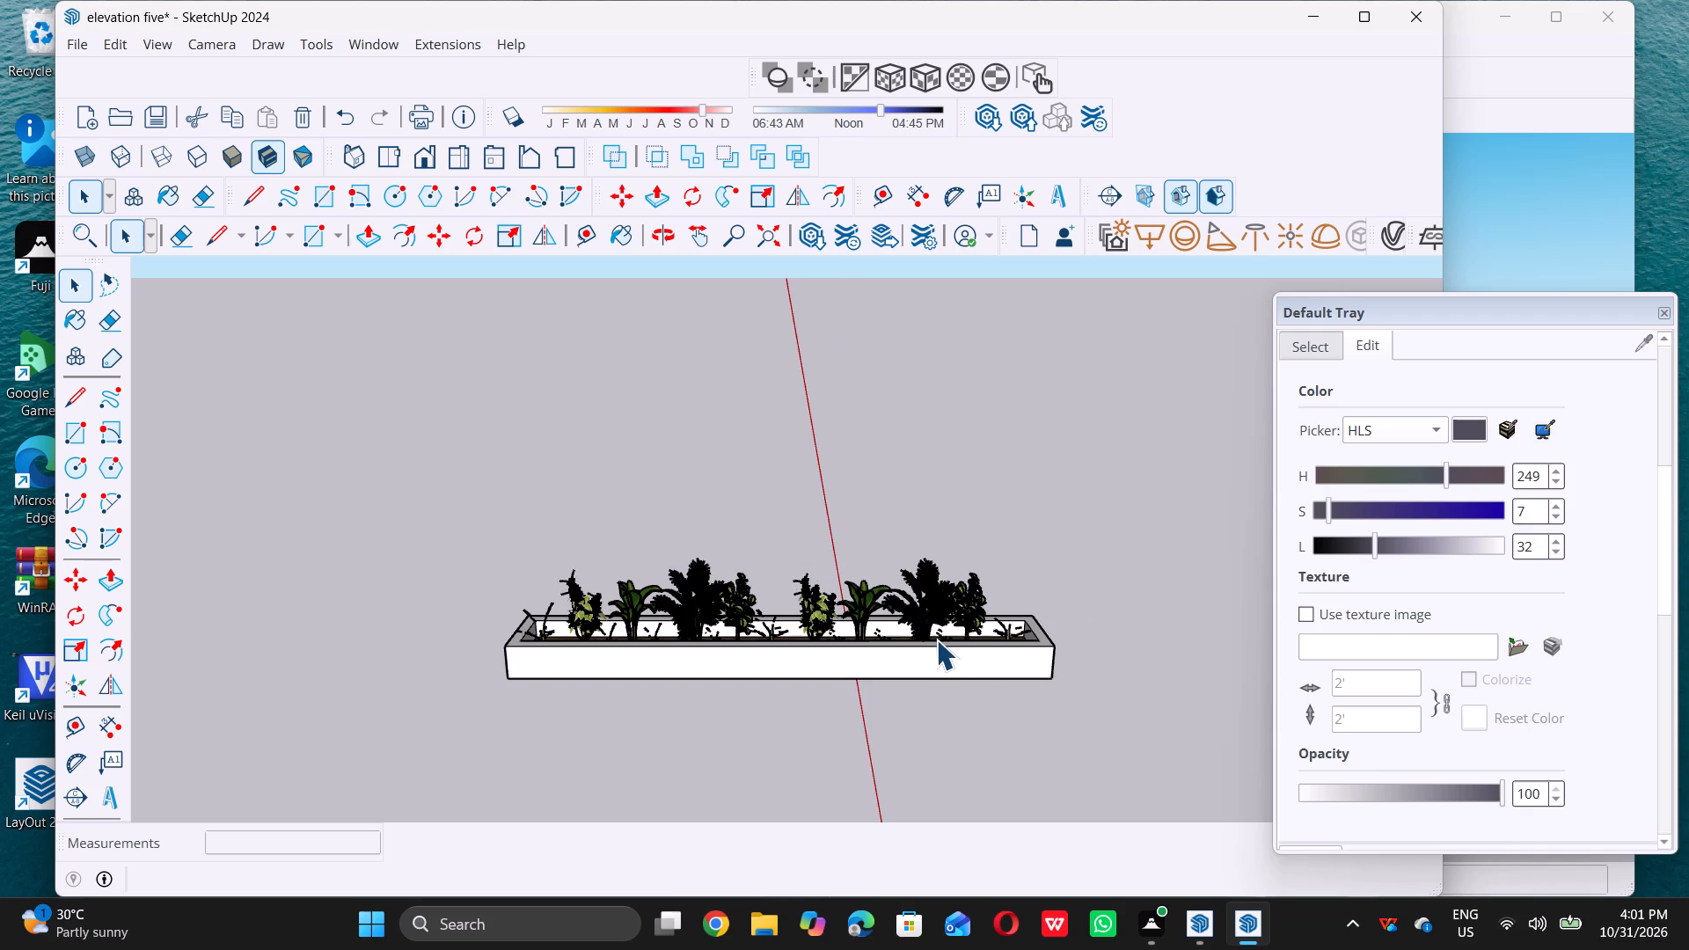
{"action": "left_click", "coordinate": [911, 650]}
{"action": "scroll", "coordinate": [932, 623], "scroll_direction": "up", "scroll_amount": 3, "text": "ctrl"}
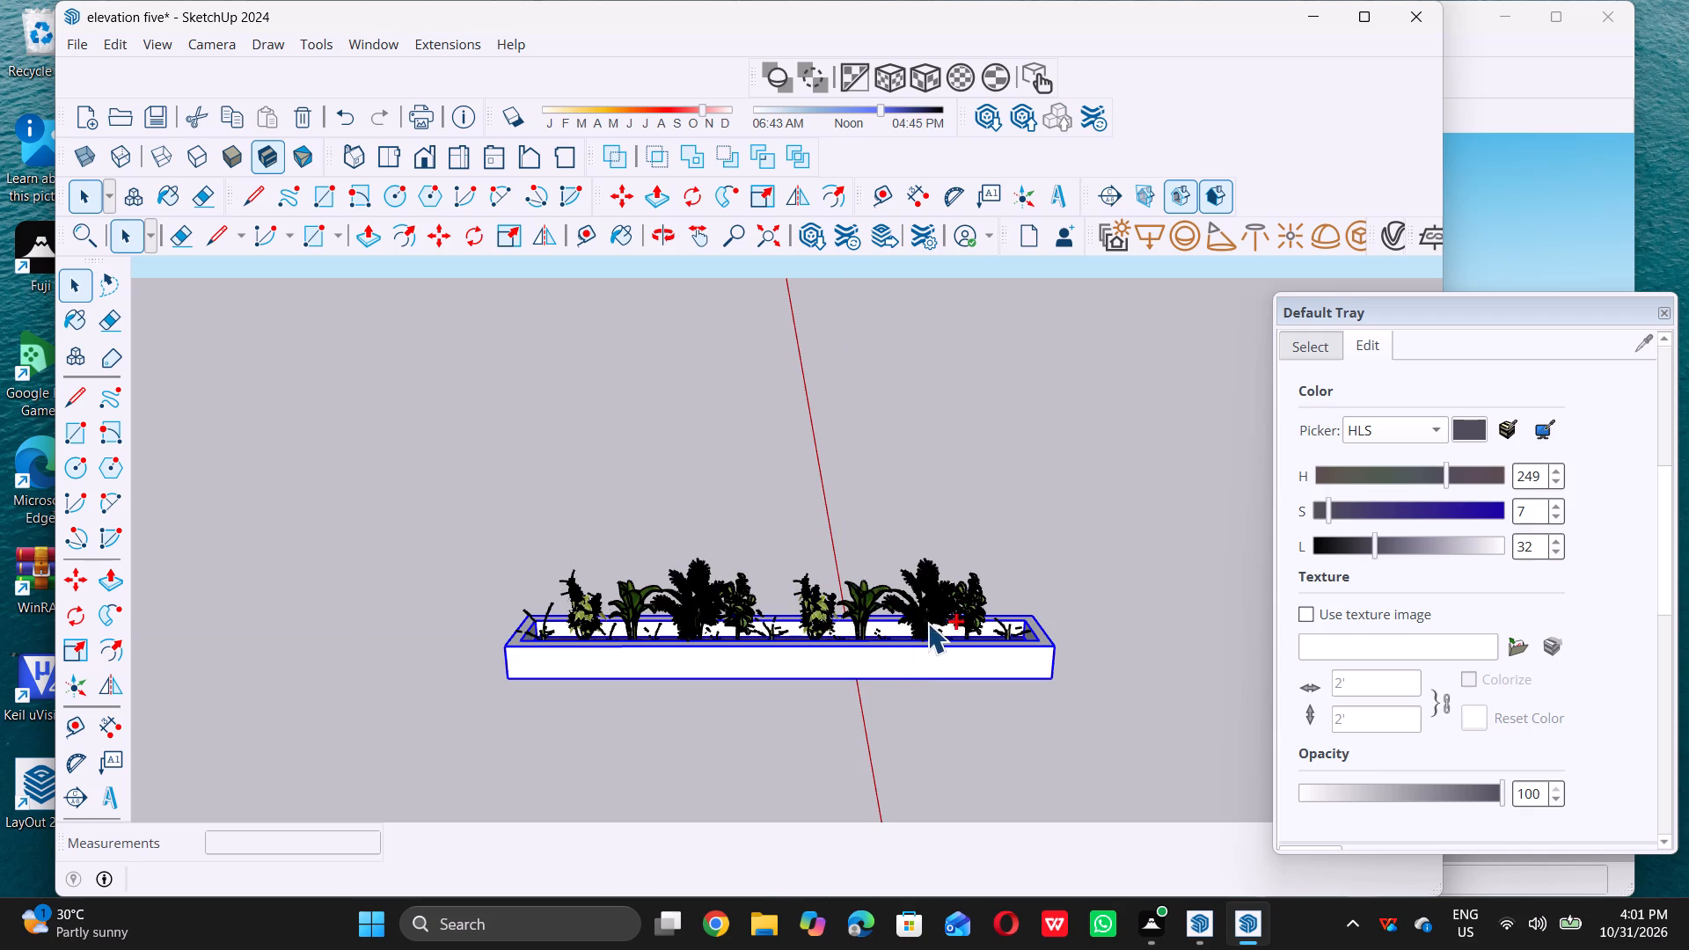
{"action": "scroll", "coordinate": [927, 623], "scroll_direction": "up", "scroll_amount": 2, "text": "ctrl"}
{"action": "left_click", "coordinate": [927, 617], "text": "ctrl"}
{"action": "triple_click", "coordinate": [998, 611], "text": "ctrl"}
{"action": "left_click", "coordinate": [998, 611], "text": "ctrl"}
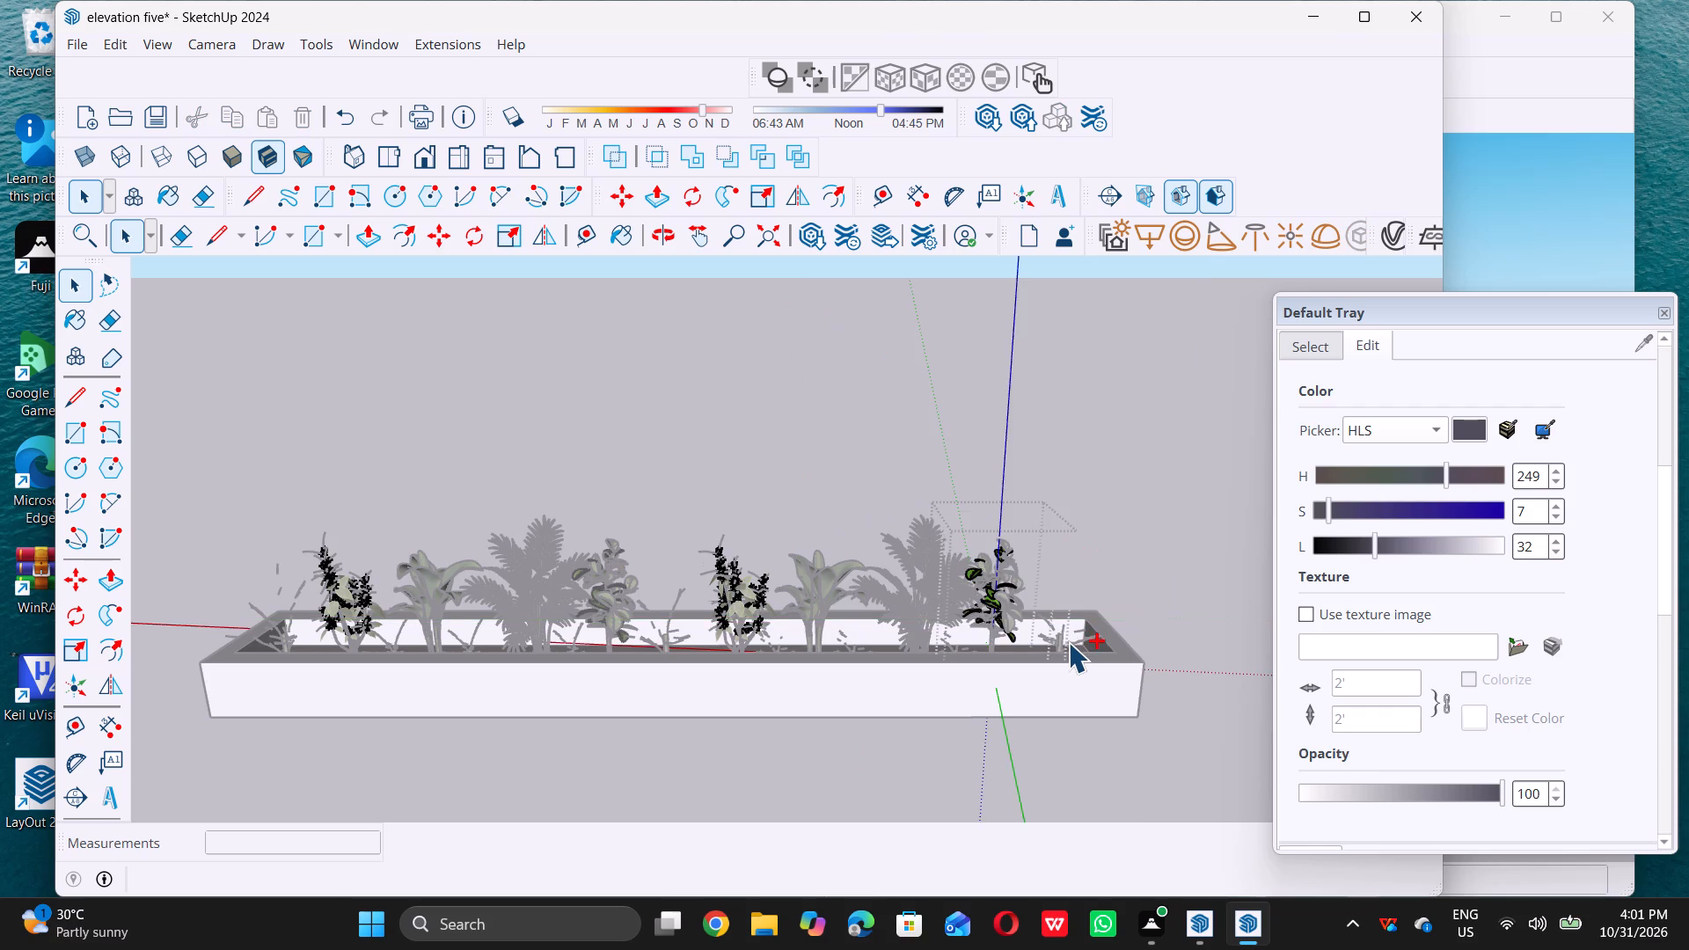
{"action": "scroll", "coordinate": [1069, 641], "scroll_direction": "up", "scroll_amount": 6, "text": "ctrl"}
{"action": "left_click", "coordinate": [1064, 644], "text": "ctrl"}
{"action": "scroll", "coordinate": [1057, 644], "scroll_direction": "down", "scroll_amount": 10}
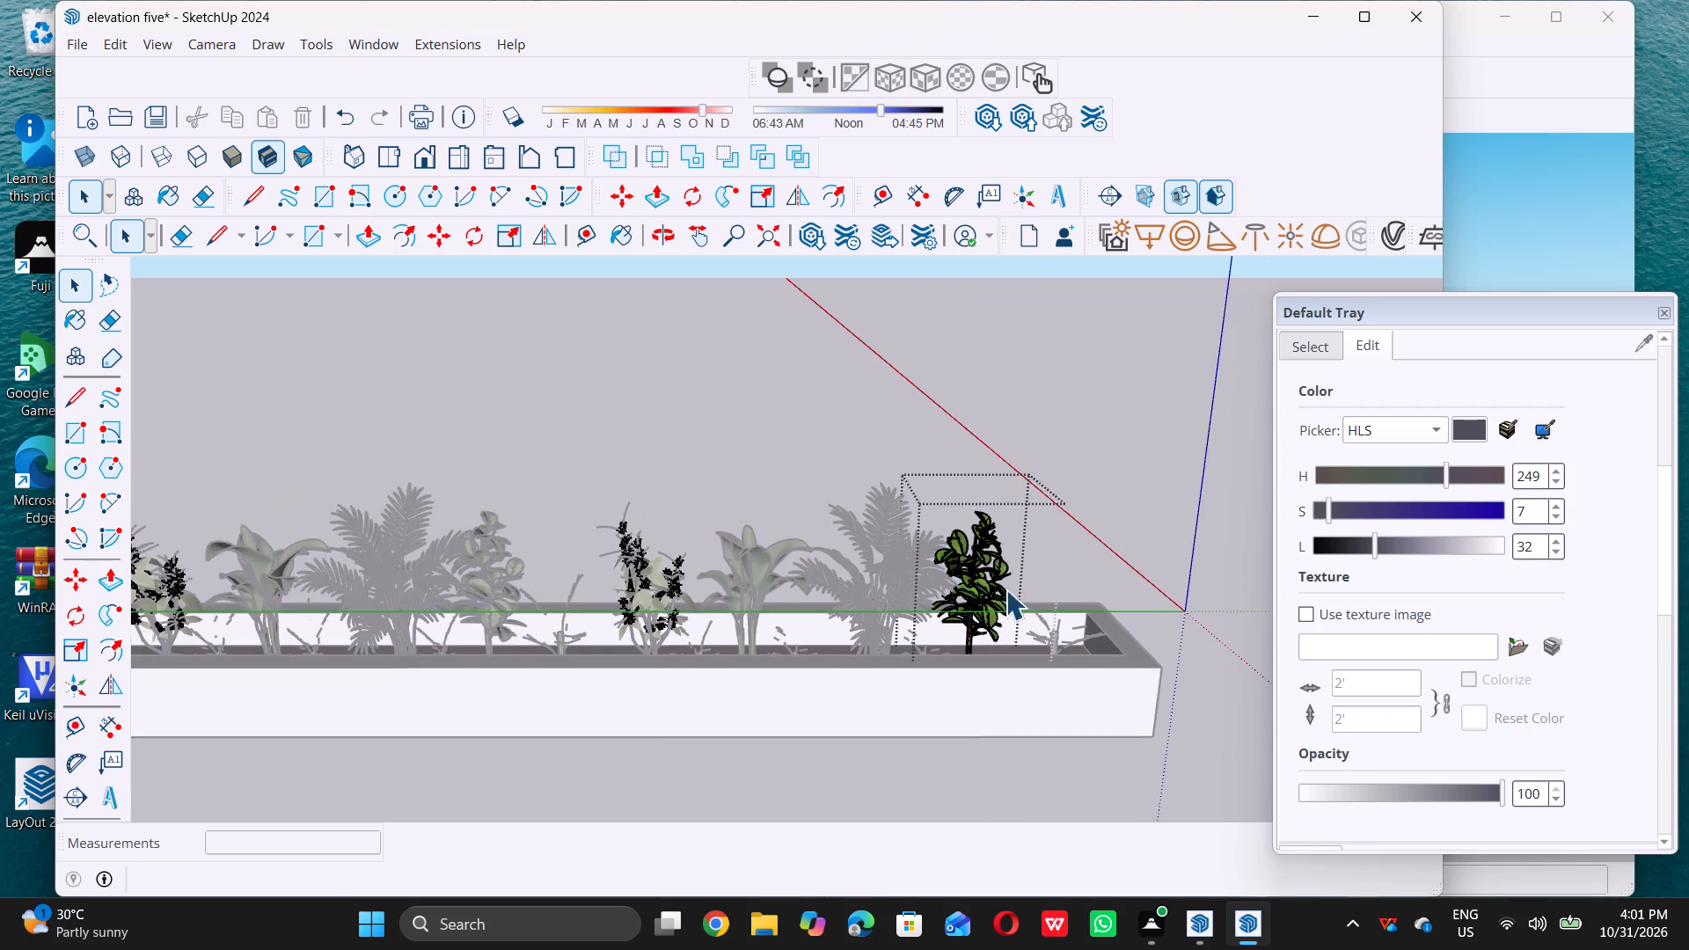
{"action": "scroll", "coordinate": [1005, 589], "scroll_direction": "down", "scroll_amount": 4}
{"action": "double_click", "coordinate": [1124, 490]}
{"action": "double_click", "coordinate": [1112, 499]}
Examine the palm's nested component beside the end shrub, and view the whole planter from farther back.
{"action": "double_click", "coordinate": [1005, 623]}
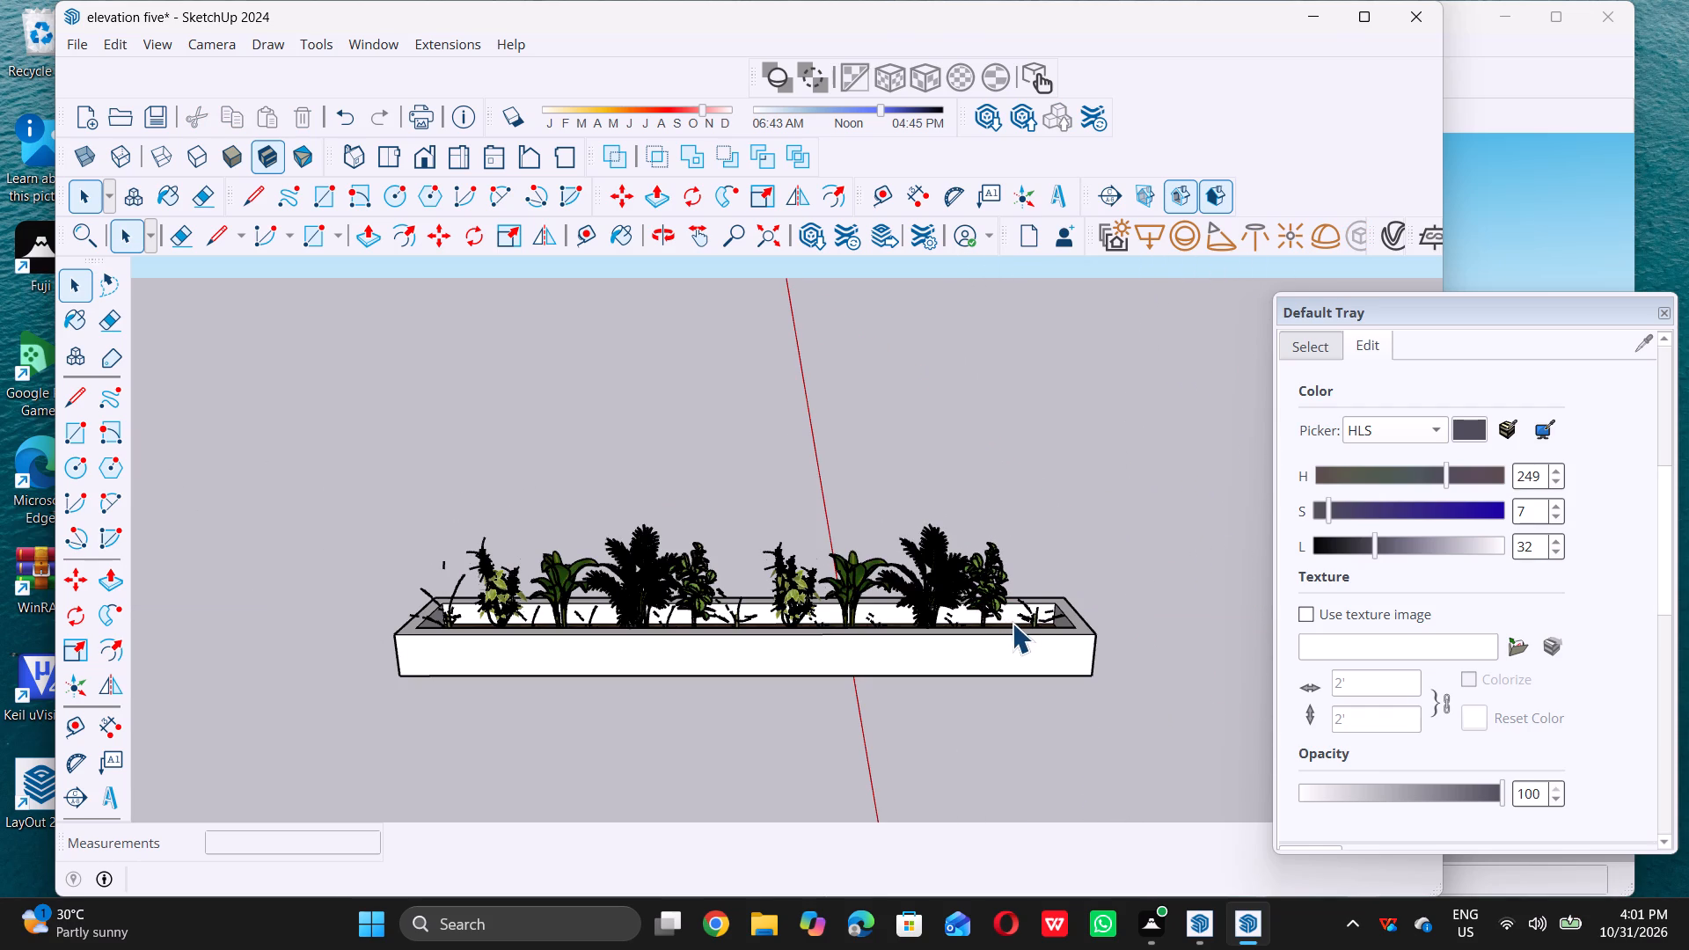
{"action": "triple_click", "coordinate": [1012, 623]}
{"action": "left_click_drag", "start_coordinate": [1136, 551], "coordinate": [1149, 548]}
{"action": "left_click", "coordinate": [1149, 548]}
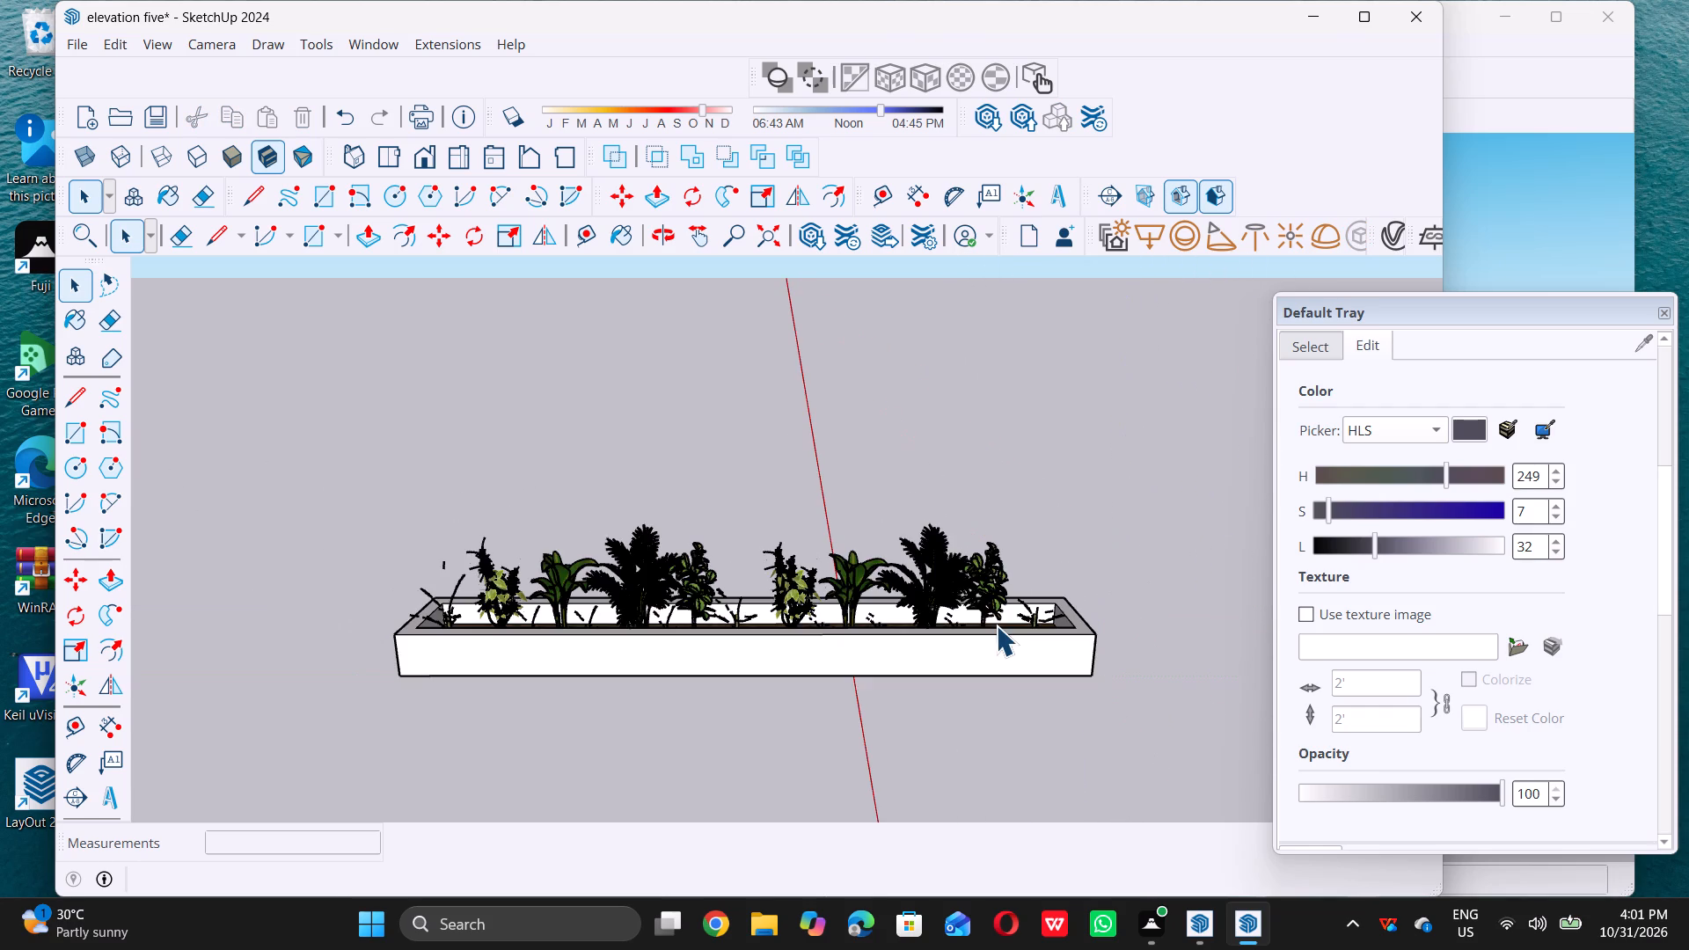
{"action": "triple_click", "coordinate": [996, 625]}
{"action": "left_click", "coordinate": [997, 623]}
{"action": "double_click", "coordinate": [1163, 572]}
{"action": "triple_click", "coordinate": [920, 607]}
{"action": "triple_click", "coordinate": [925, 606]}
{"action": "triple_click", "coordinate": [926, 605]}
{"action": "triple_click", "coordinate": [926, 605]}
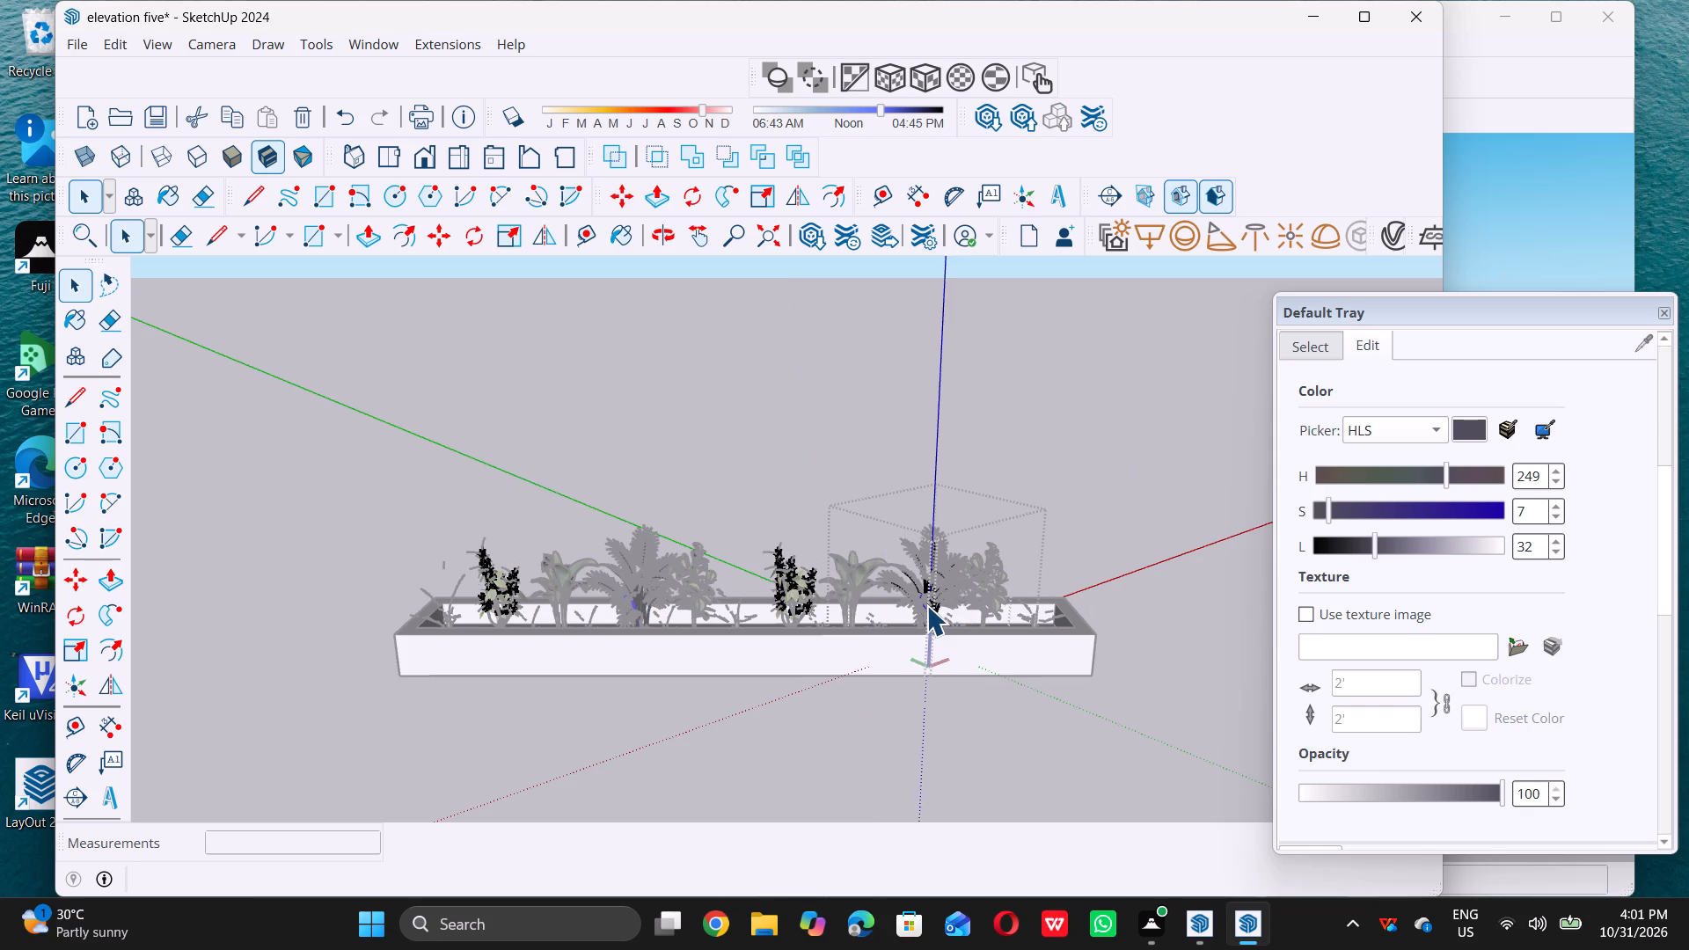
{"action": "left_click", "coordinate": [925, 605]}
{"action": "double_click", "coordinate": [1113, 561]}
{"action": "double_click", "coordinate": [1115, 566]}
{"action": "left_click", "coordinate": [1121, 565]}
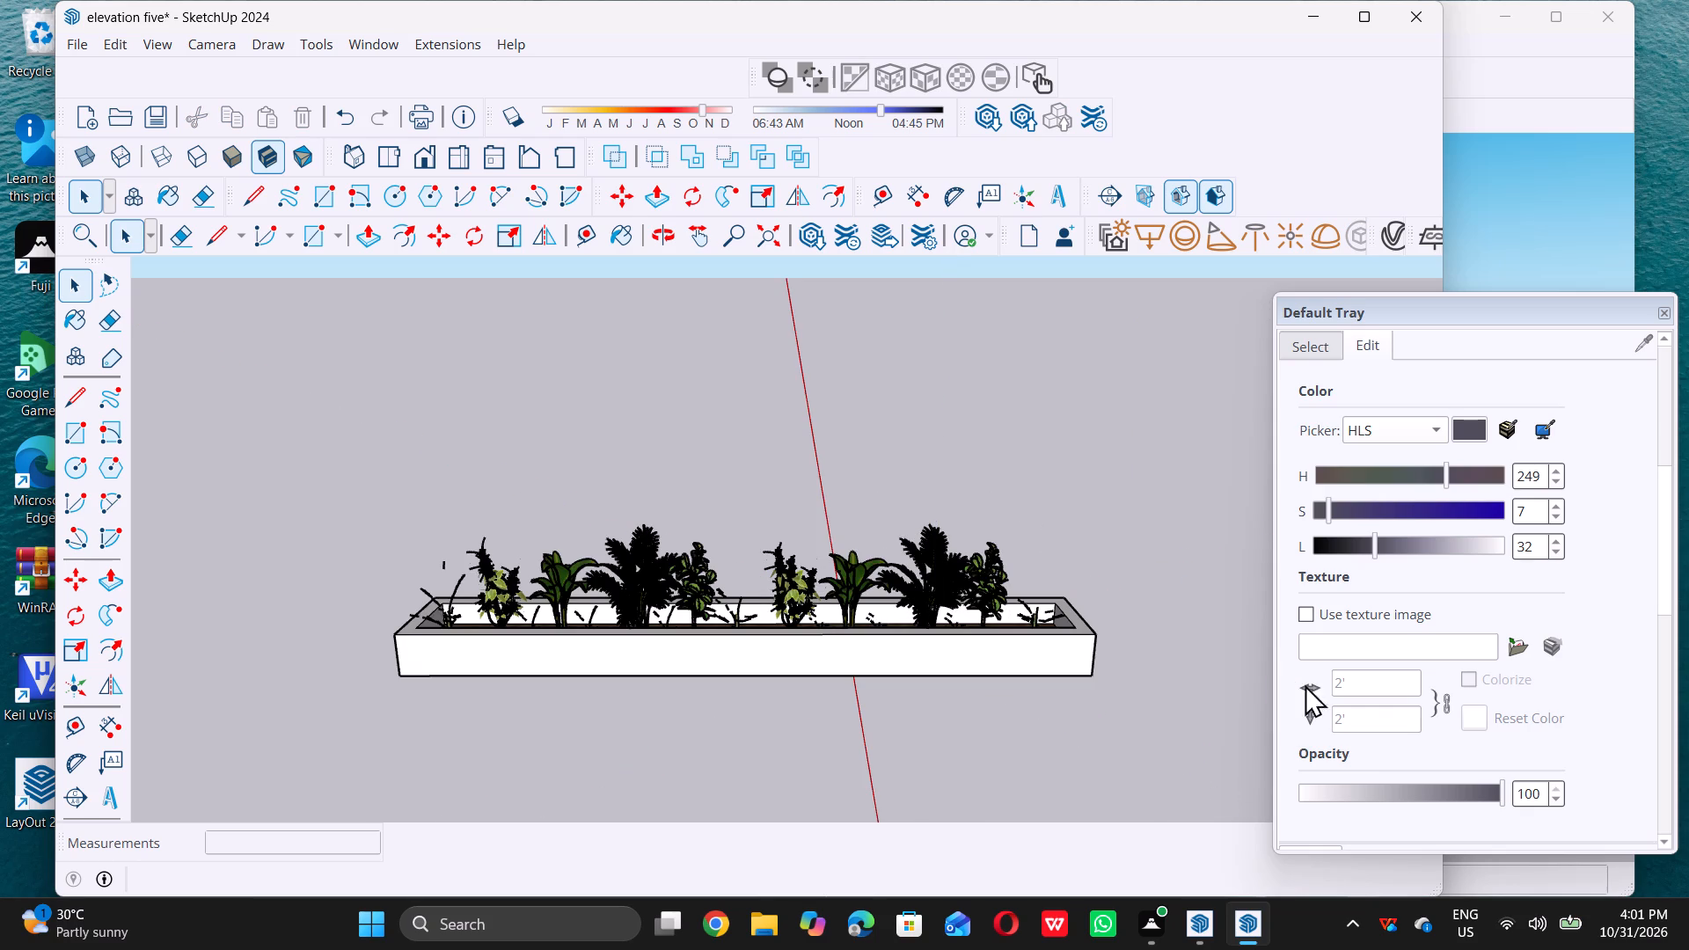
{"action": "scroll", "coordinate": [801, 481], "scroll_direction": "down", "scroll_amount": 5}
{"action": "middle_click_drag", "start_coordinate": [829, 501], "coordinate": [864, 567]}
{"action": "middle_click", "coordinate": [864, 567]}
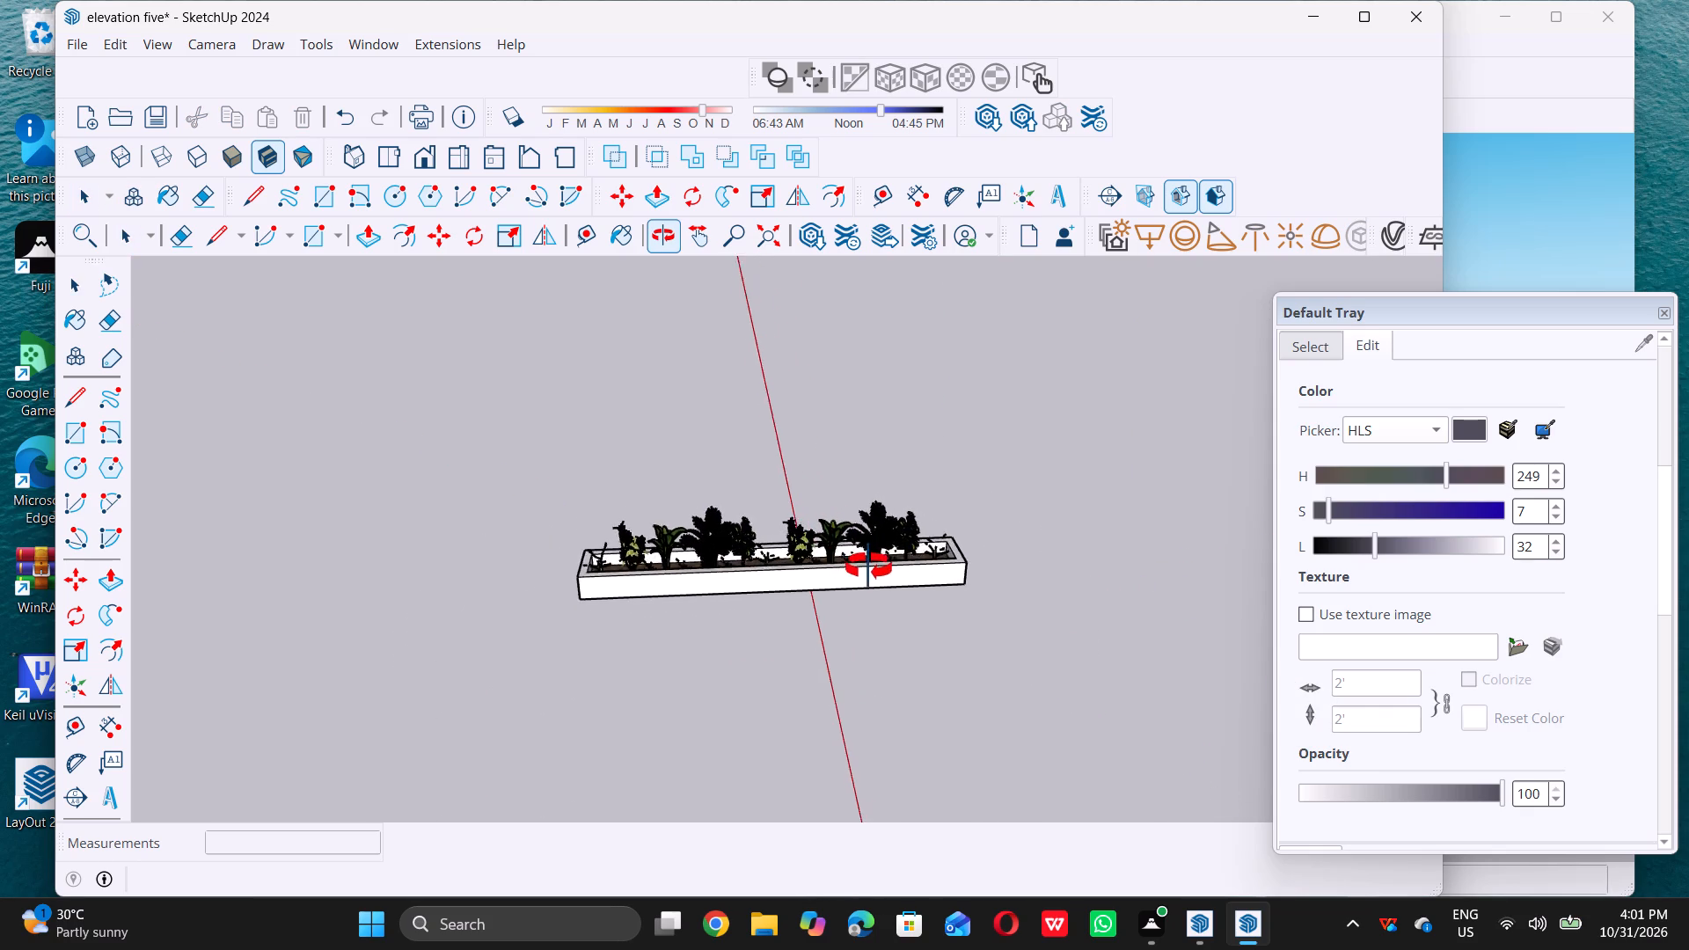
Examine the planter's two palms by selecting one and opening the other's component.
{"action": "scroll", "coordinate": [888, 547], "scroll_direction": "up", "scroll_amount": 9}
{"action": "left_click", "coordinate": [870, 528]}
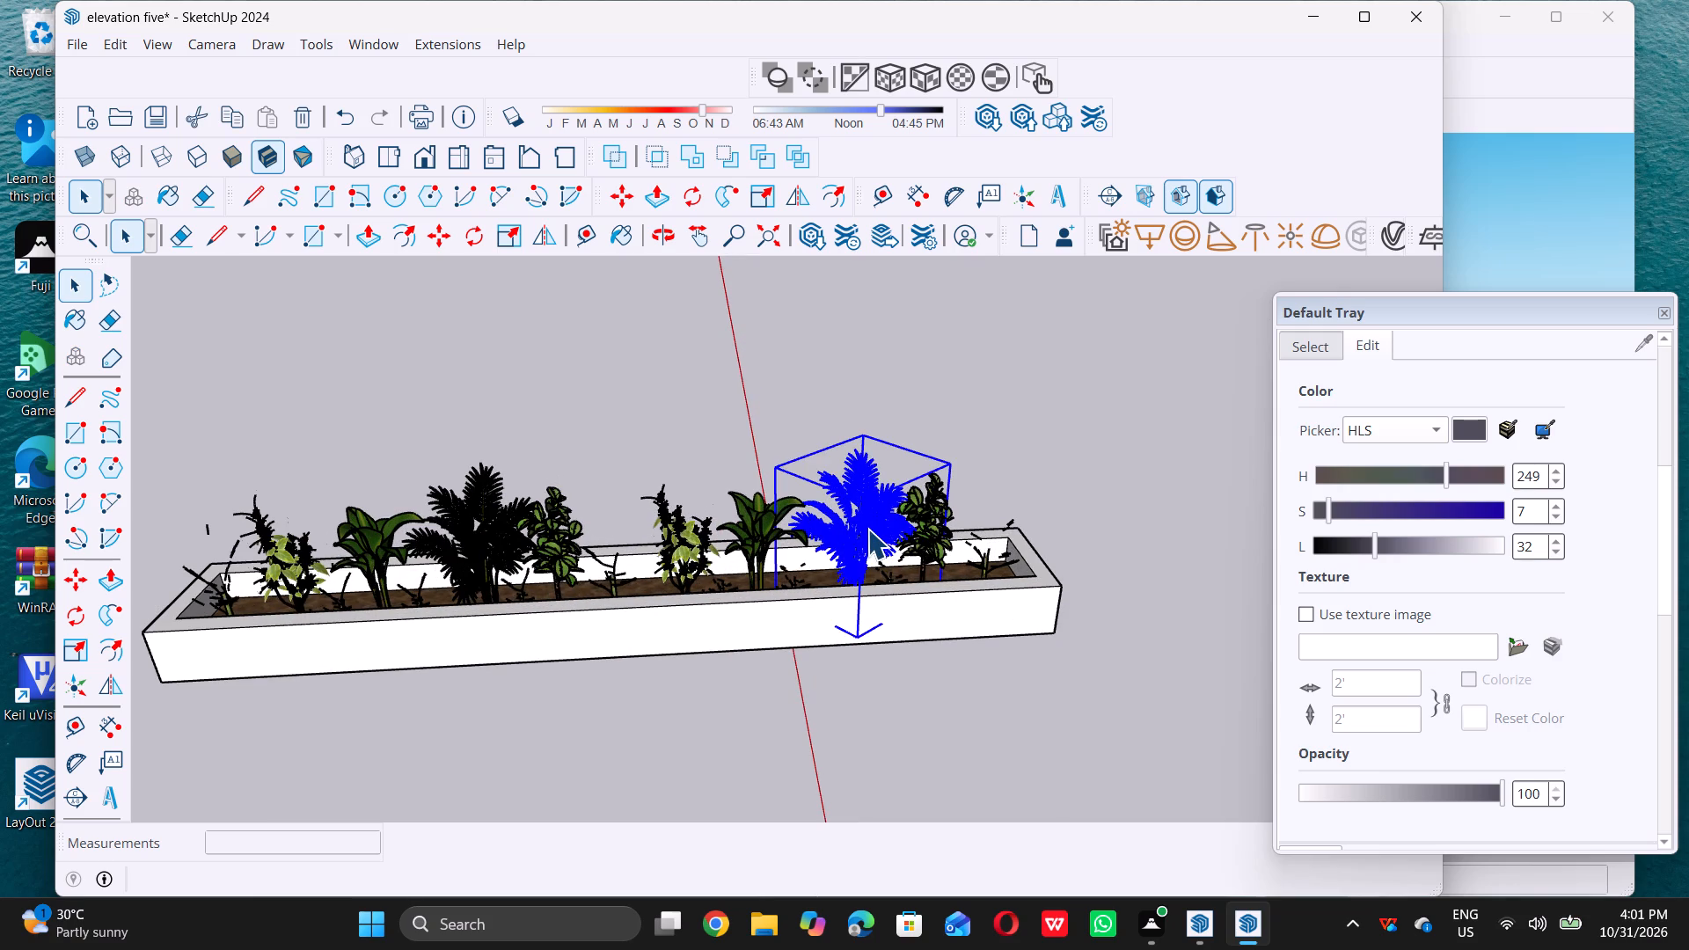
{"action": "double_click", "coordinate": [497, 557], "text": "ctrl"}
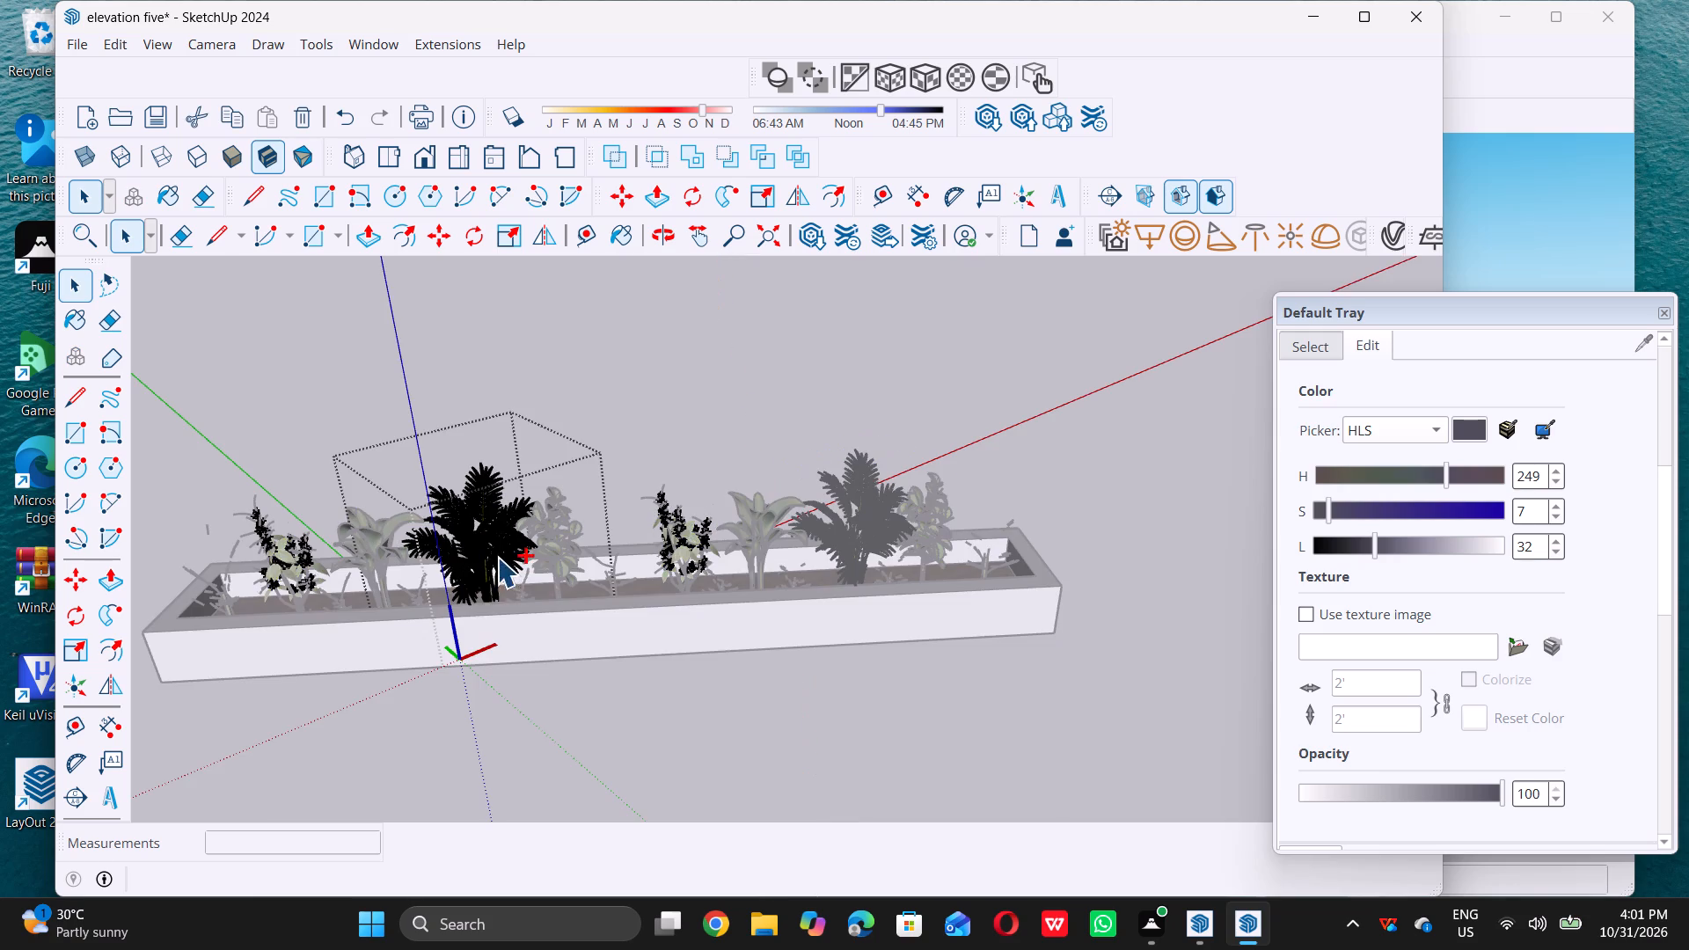
{"action": "double_click", "coordinate": [603, 668]}
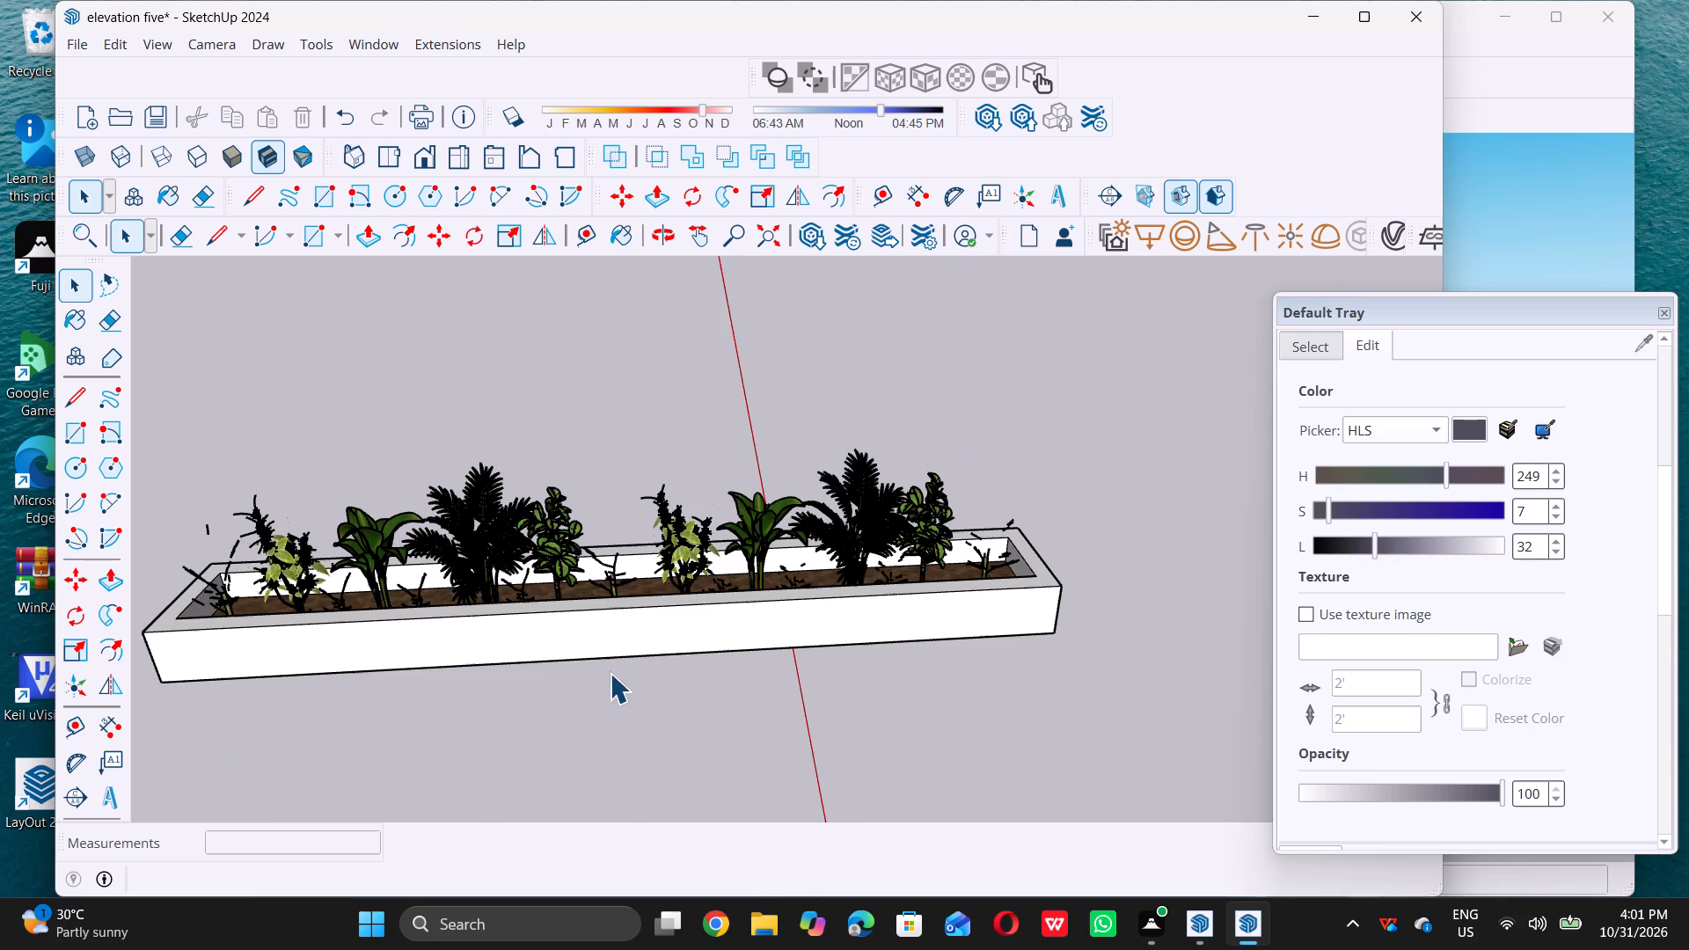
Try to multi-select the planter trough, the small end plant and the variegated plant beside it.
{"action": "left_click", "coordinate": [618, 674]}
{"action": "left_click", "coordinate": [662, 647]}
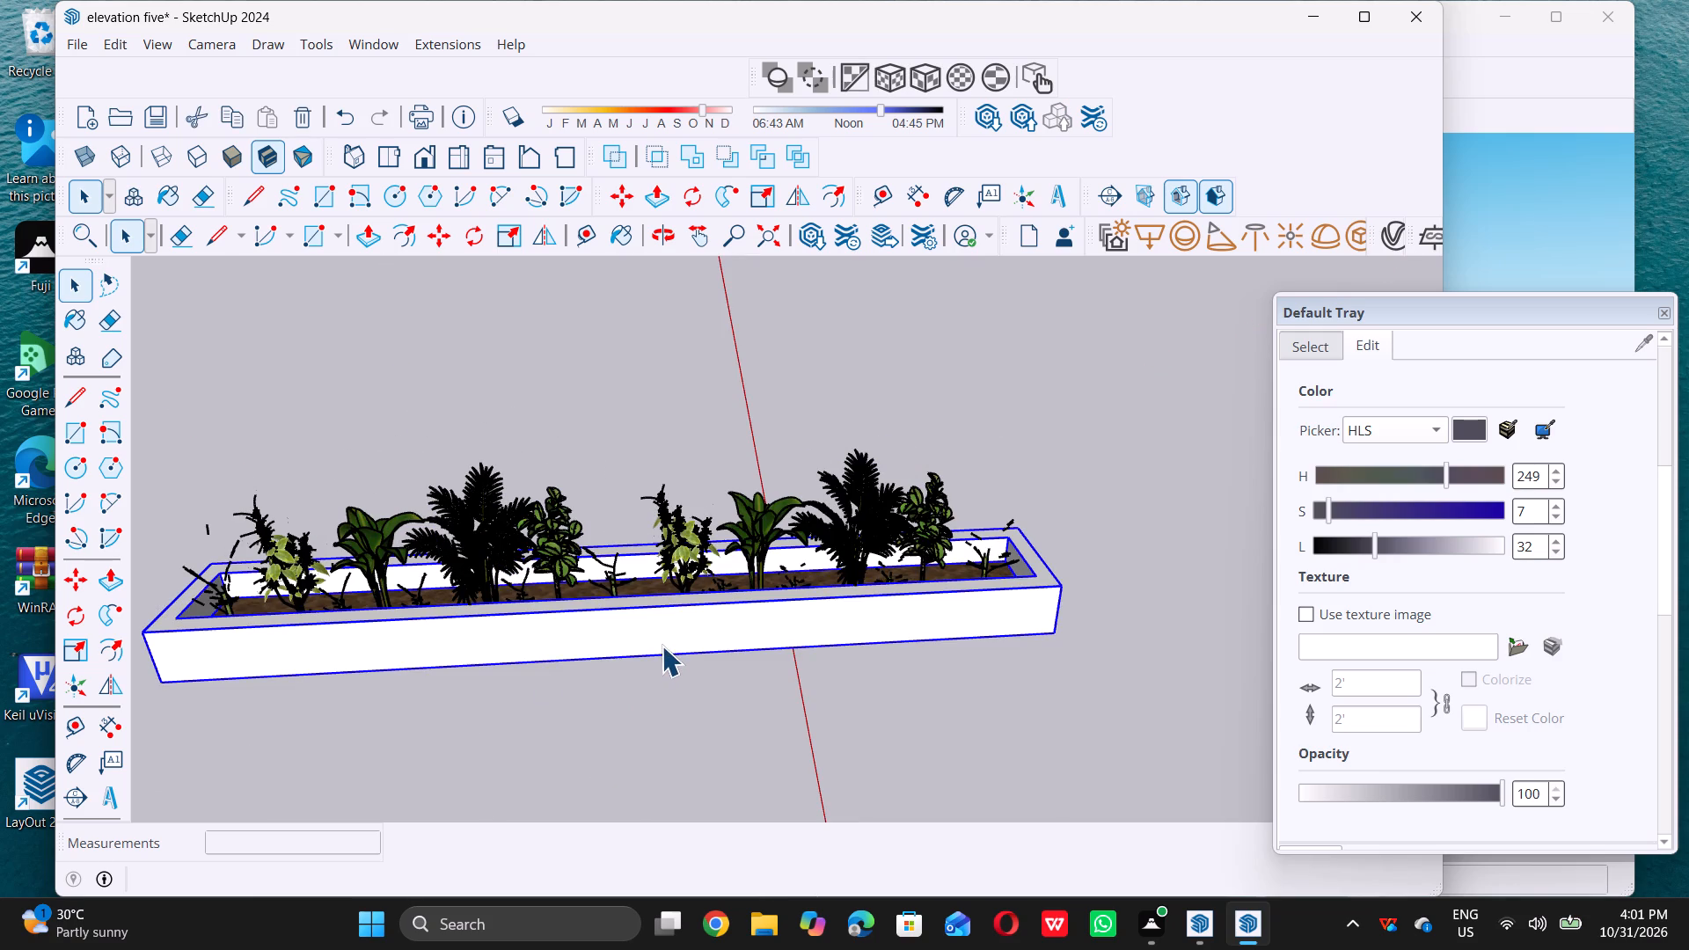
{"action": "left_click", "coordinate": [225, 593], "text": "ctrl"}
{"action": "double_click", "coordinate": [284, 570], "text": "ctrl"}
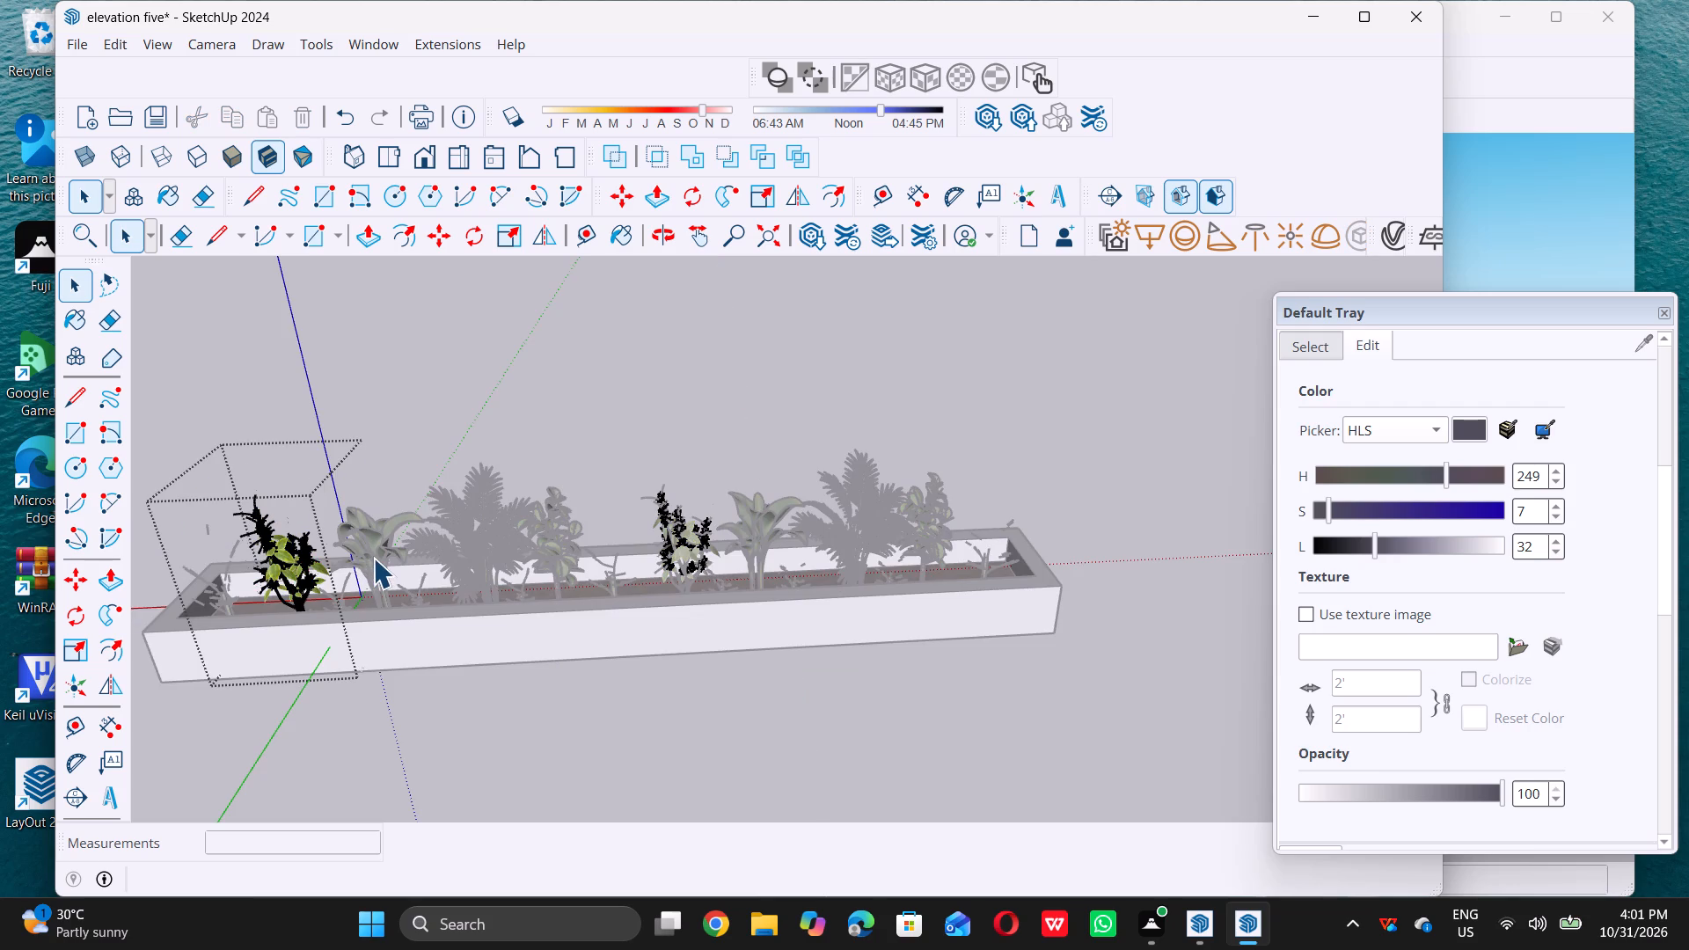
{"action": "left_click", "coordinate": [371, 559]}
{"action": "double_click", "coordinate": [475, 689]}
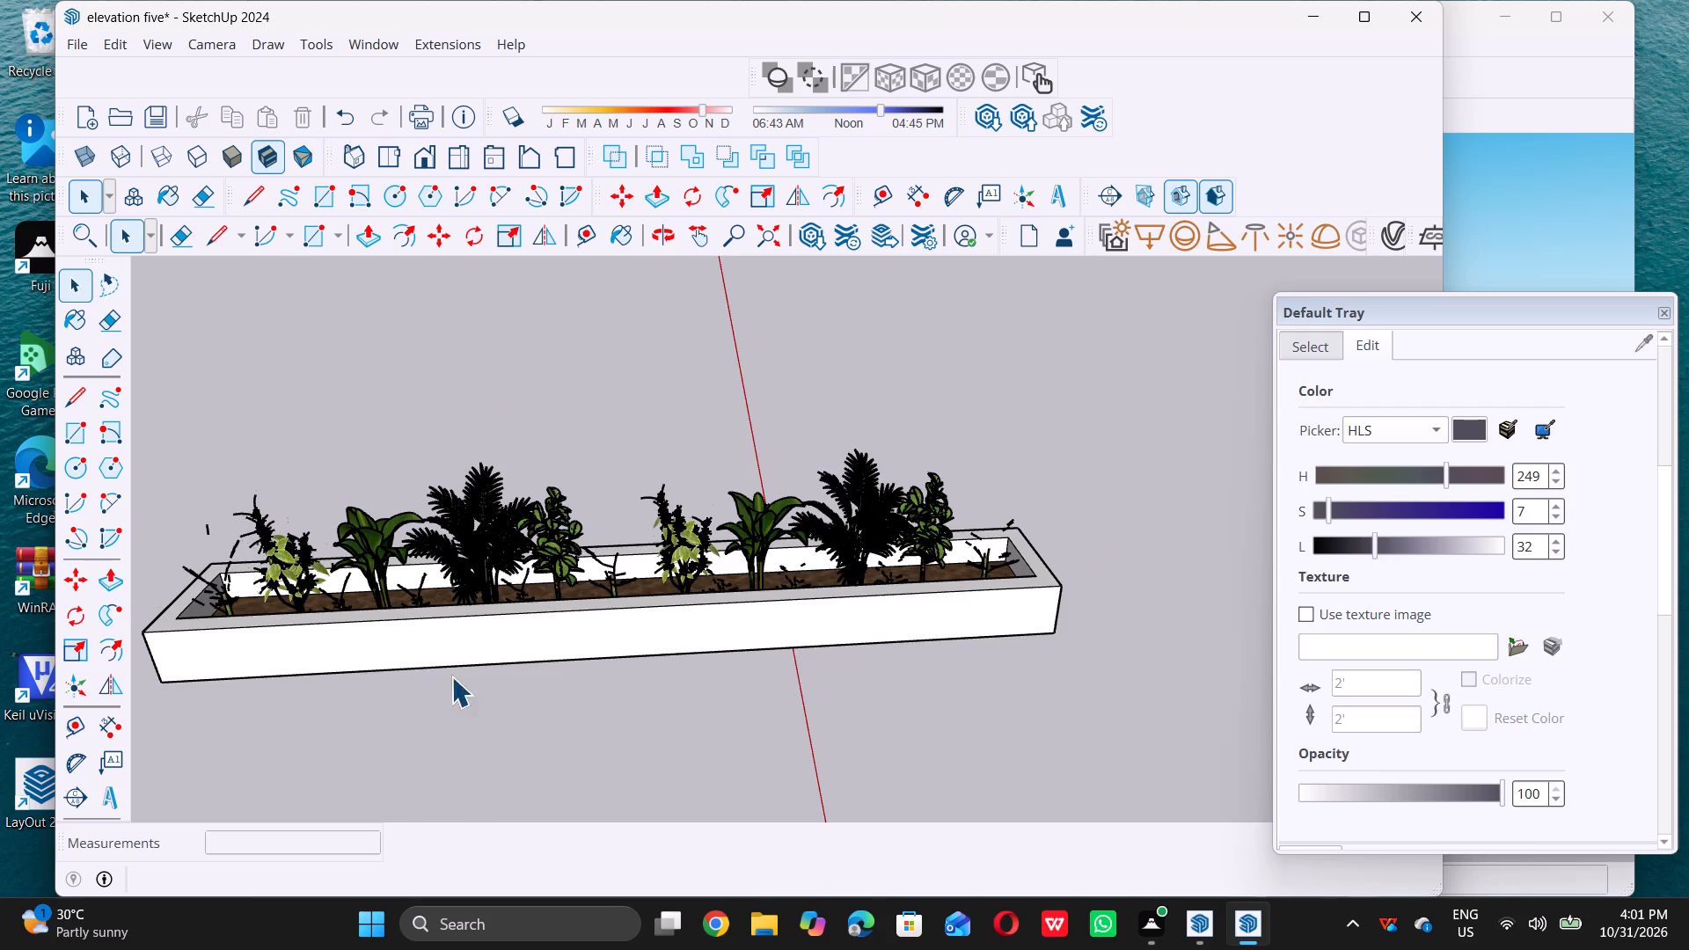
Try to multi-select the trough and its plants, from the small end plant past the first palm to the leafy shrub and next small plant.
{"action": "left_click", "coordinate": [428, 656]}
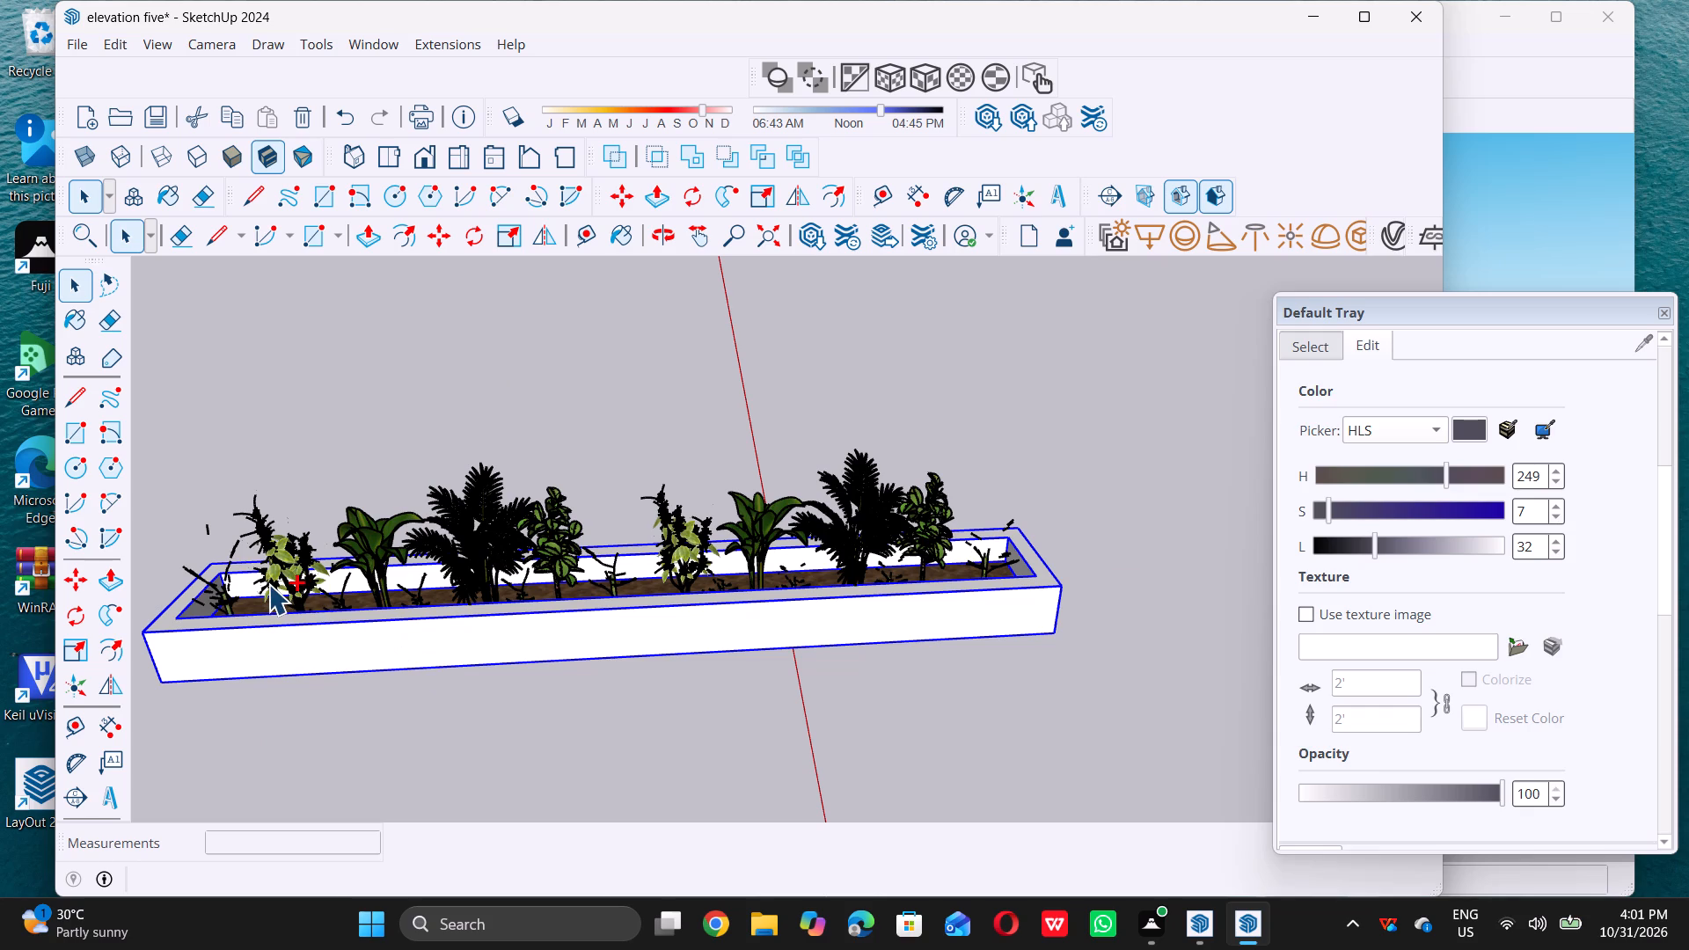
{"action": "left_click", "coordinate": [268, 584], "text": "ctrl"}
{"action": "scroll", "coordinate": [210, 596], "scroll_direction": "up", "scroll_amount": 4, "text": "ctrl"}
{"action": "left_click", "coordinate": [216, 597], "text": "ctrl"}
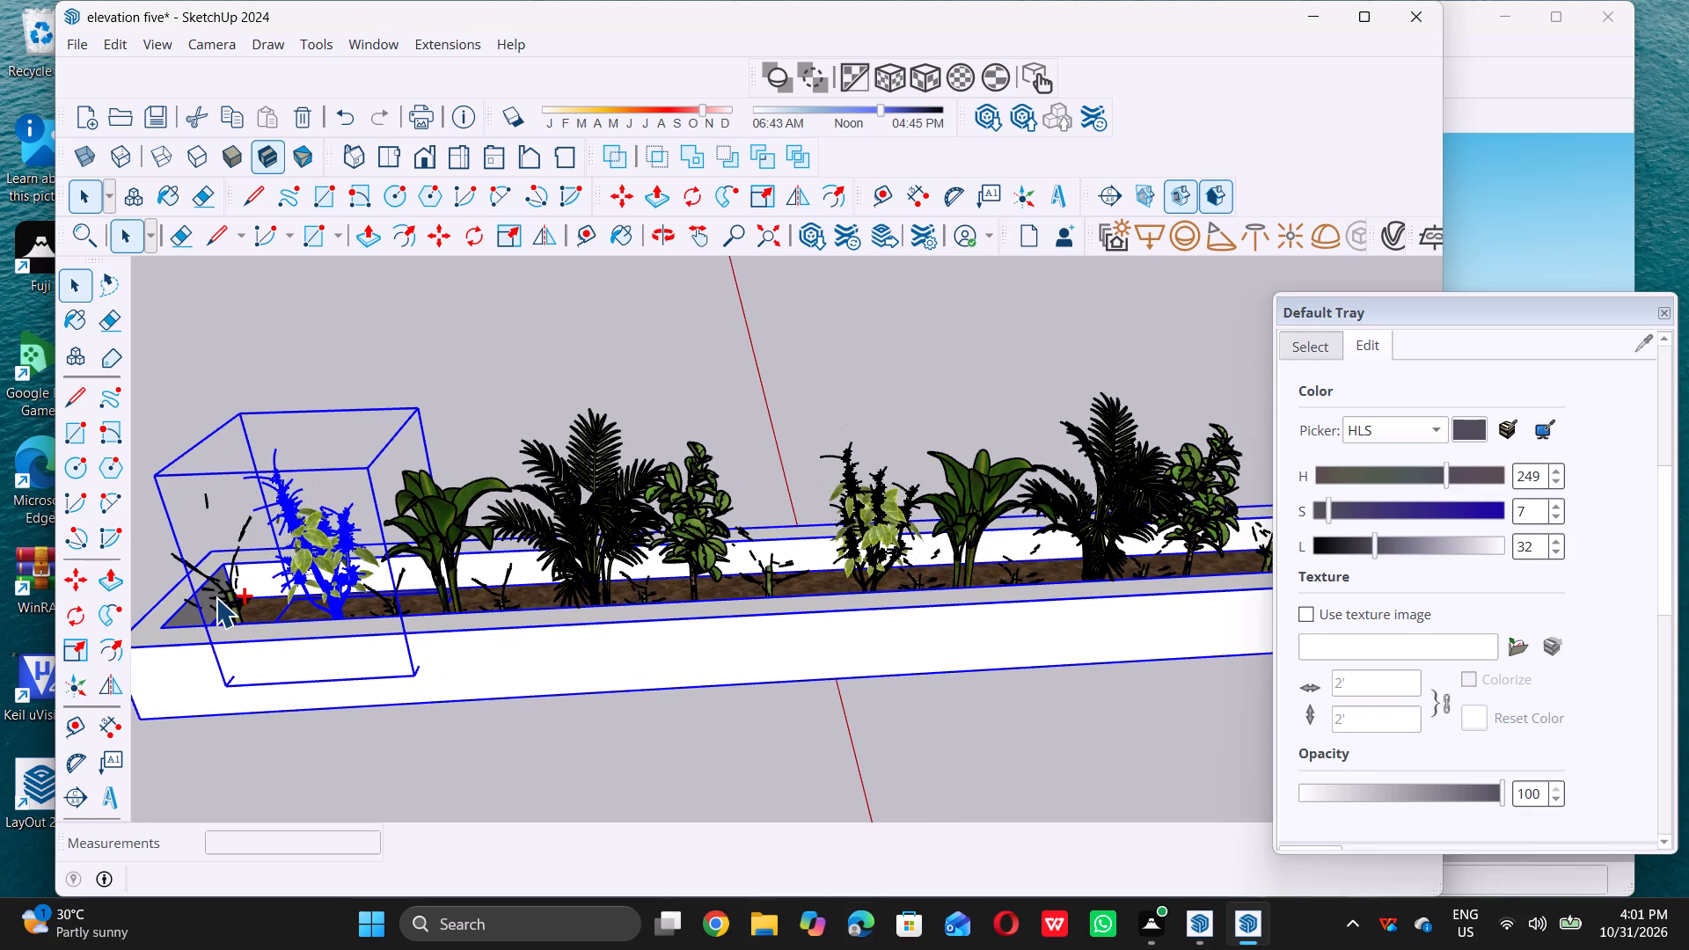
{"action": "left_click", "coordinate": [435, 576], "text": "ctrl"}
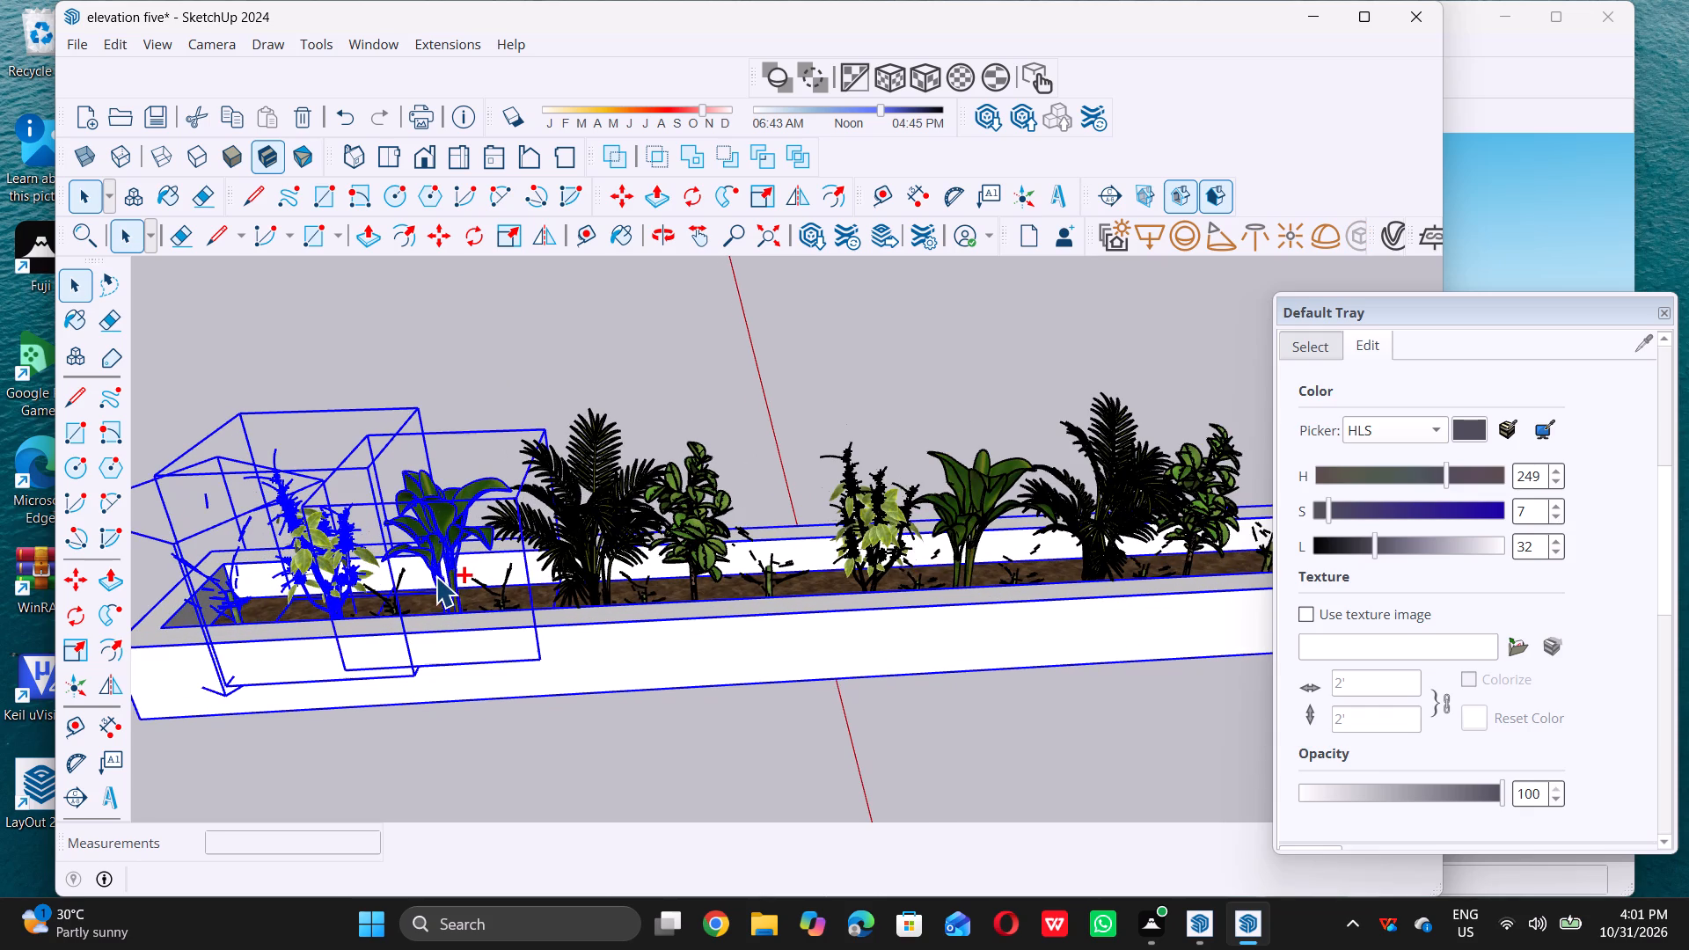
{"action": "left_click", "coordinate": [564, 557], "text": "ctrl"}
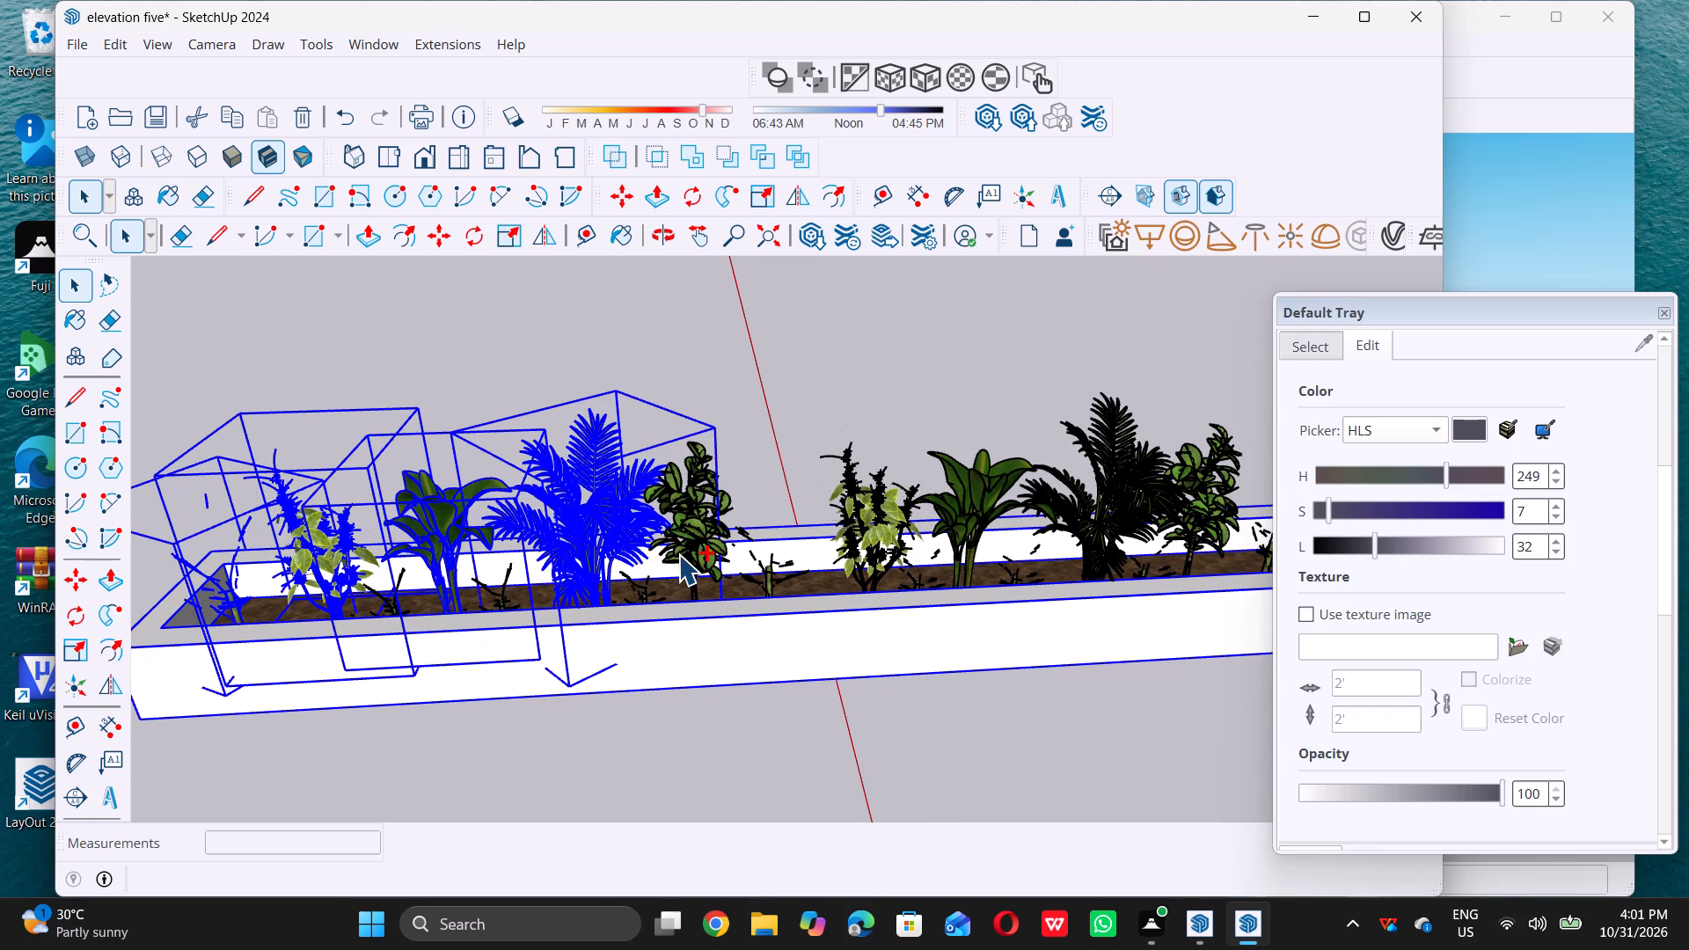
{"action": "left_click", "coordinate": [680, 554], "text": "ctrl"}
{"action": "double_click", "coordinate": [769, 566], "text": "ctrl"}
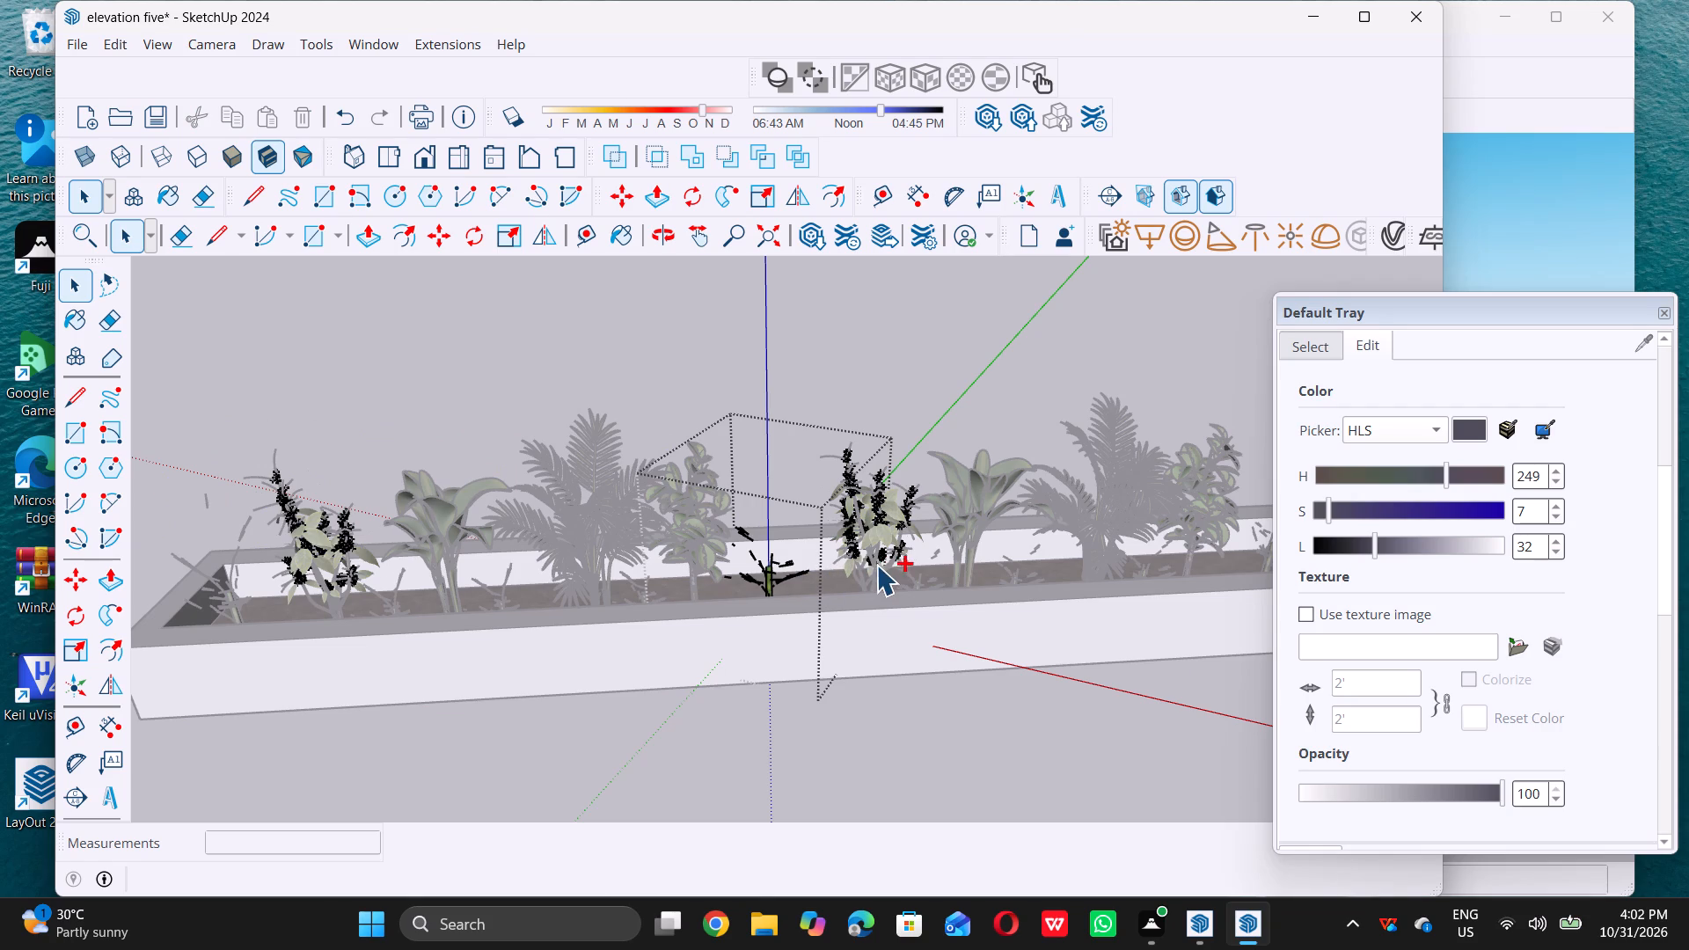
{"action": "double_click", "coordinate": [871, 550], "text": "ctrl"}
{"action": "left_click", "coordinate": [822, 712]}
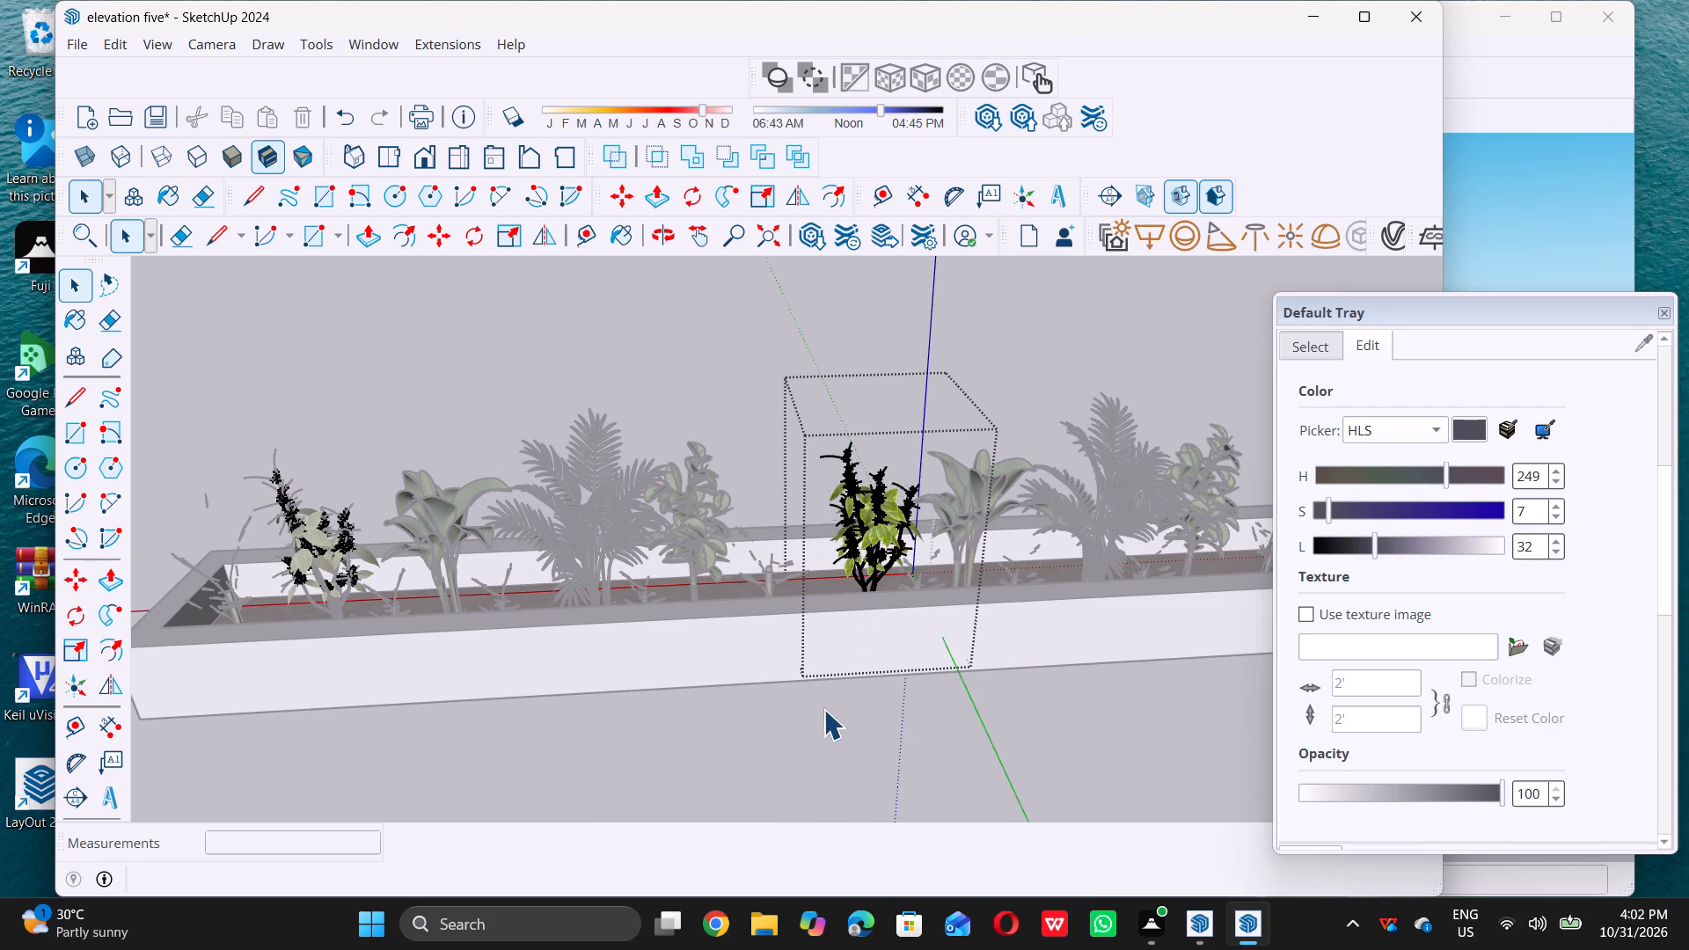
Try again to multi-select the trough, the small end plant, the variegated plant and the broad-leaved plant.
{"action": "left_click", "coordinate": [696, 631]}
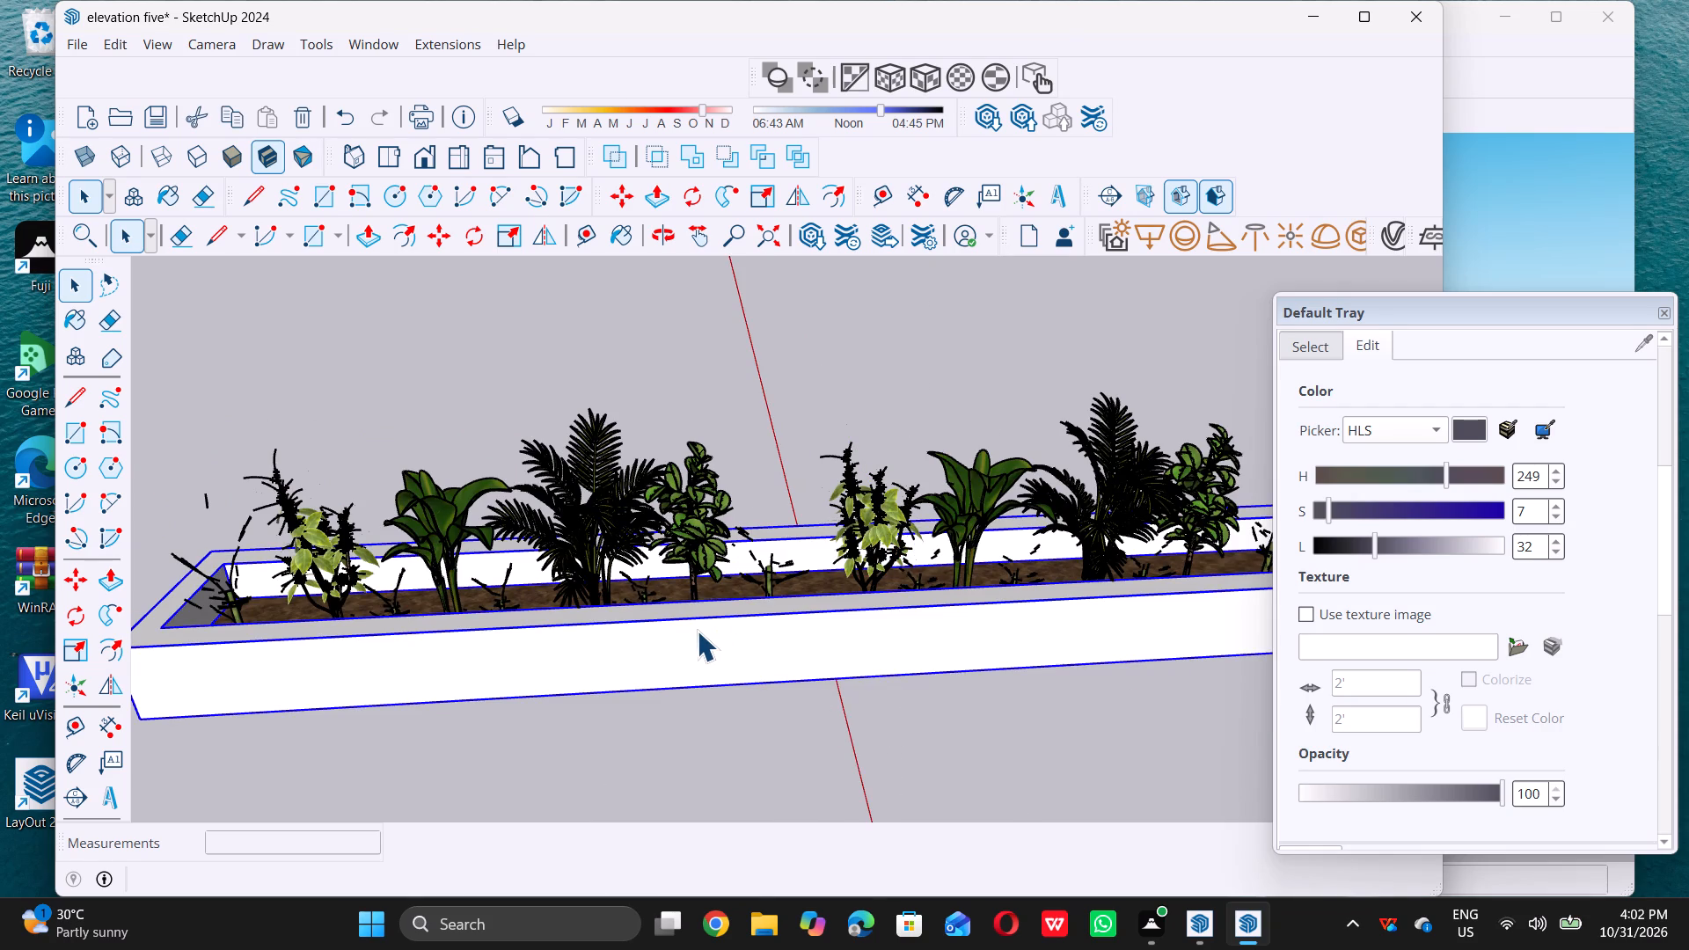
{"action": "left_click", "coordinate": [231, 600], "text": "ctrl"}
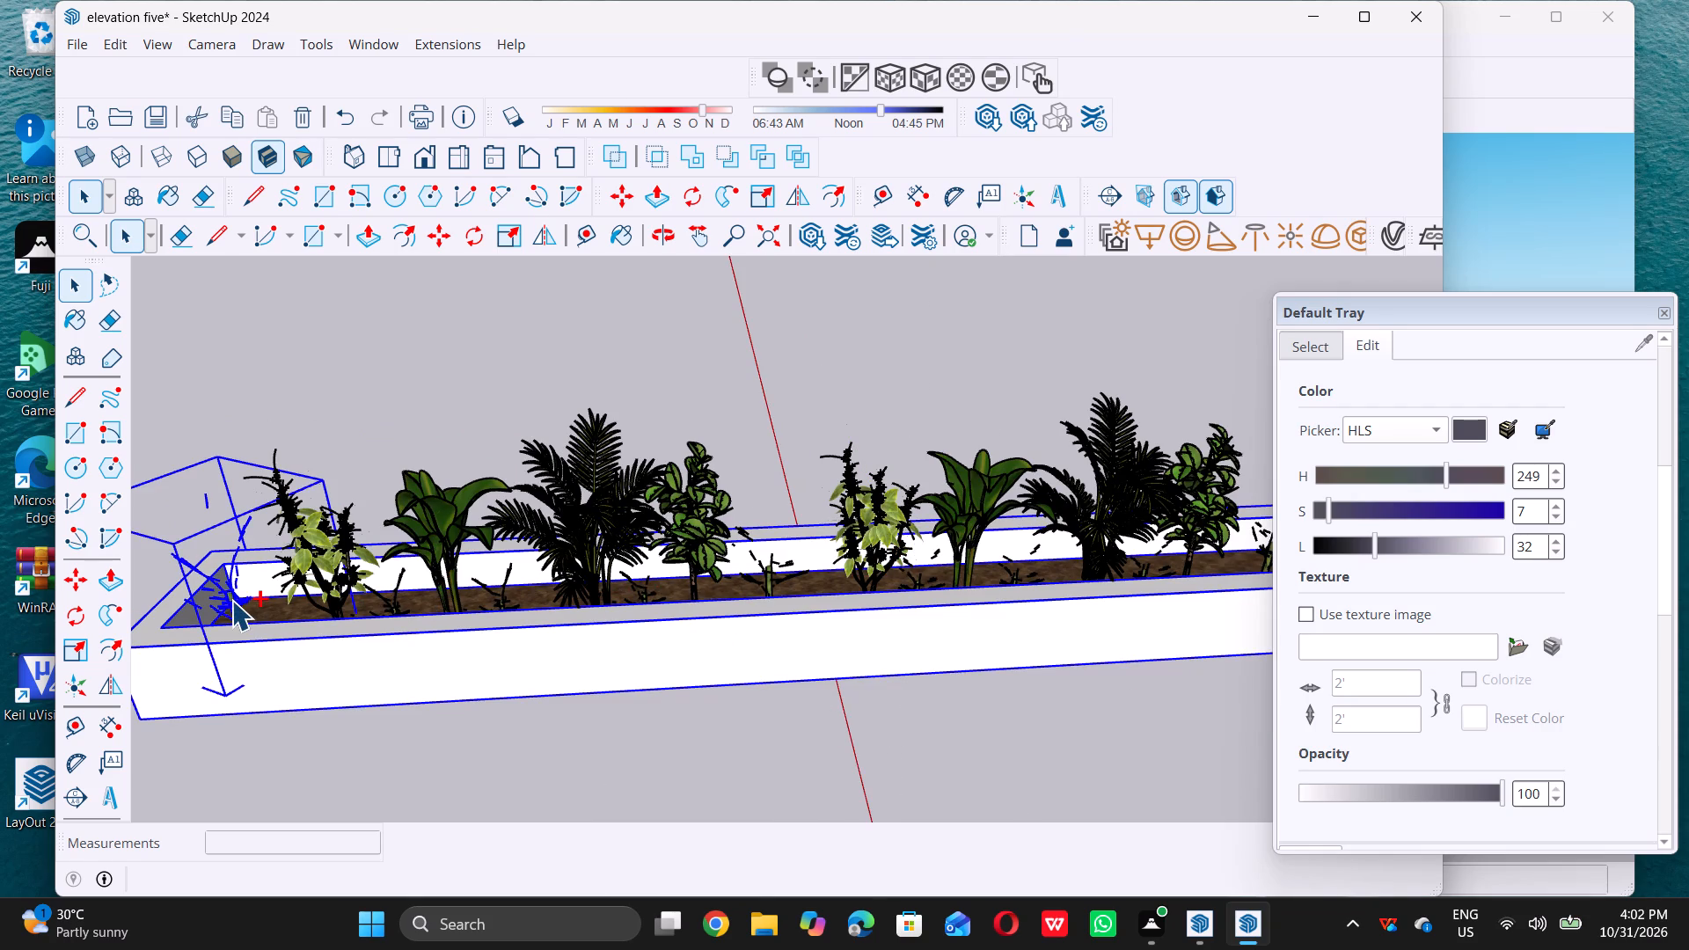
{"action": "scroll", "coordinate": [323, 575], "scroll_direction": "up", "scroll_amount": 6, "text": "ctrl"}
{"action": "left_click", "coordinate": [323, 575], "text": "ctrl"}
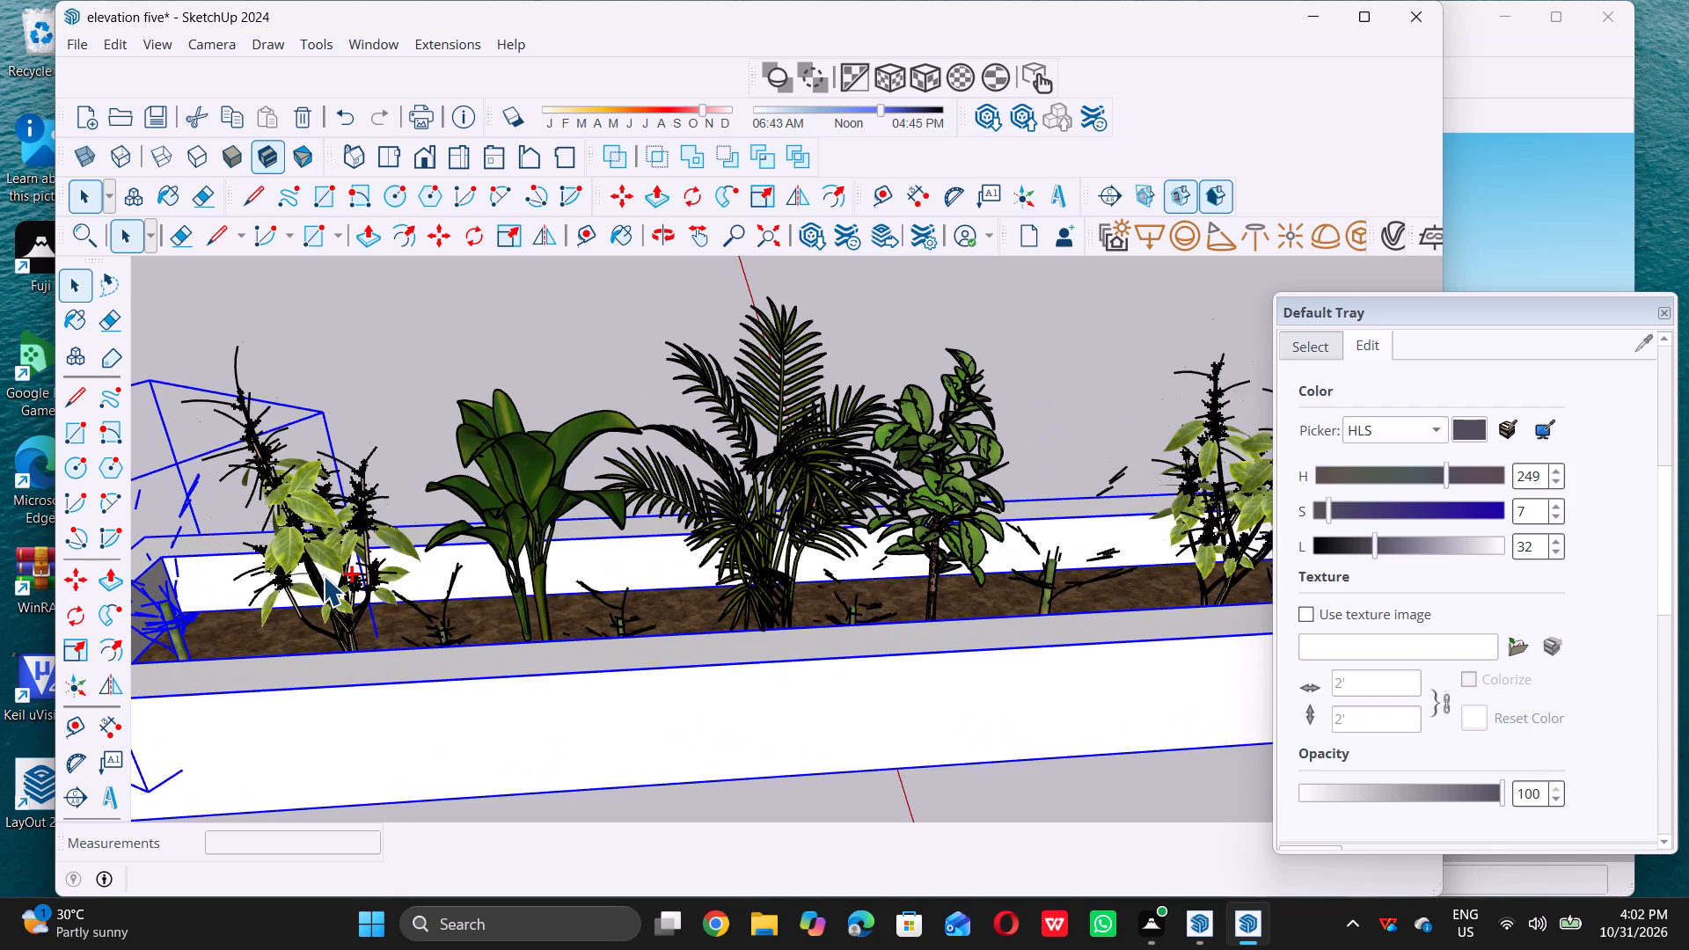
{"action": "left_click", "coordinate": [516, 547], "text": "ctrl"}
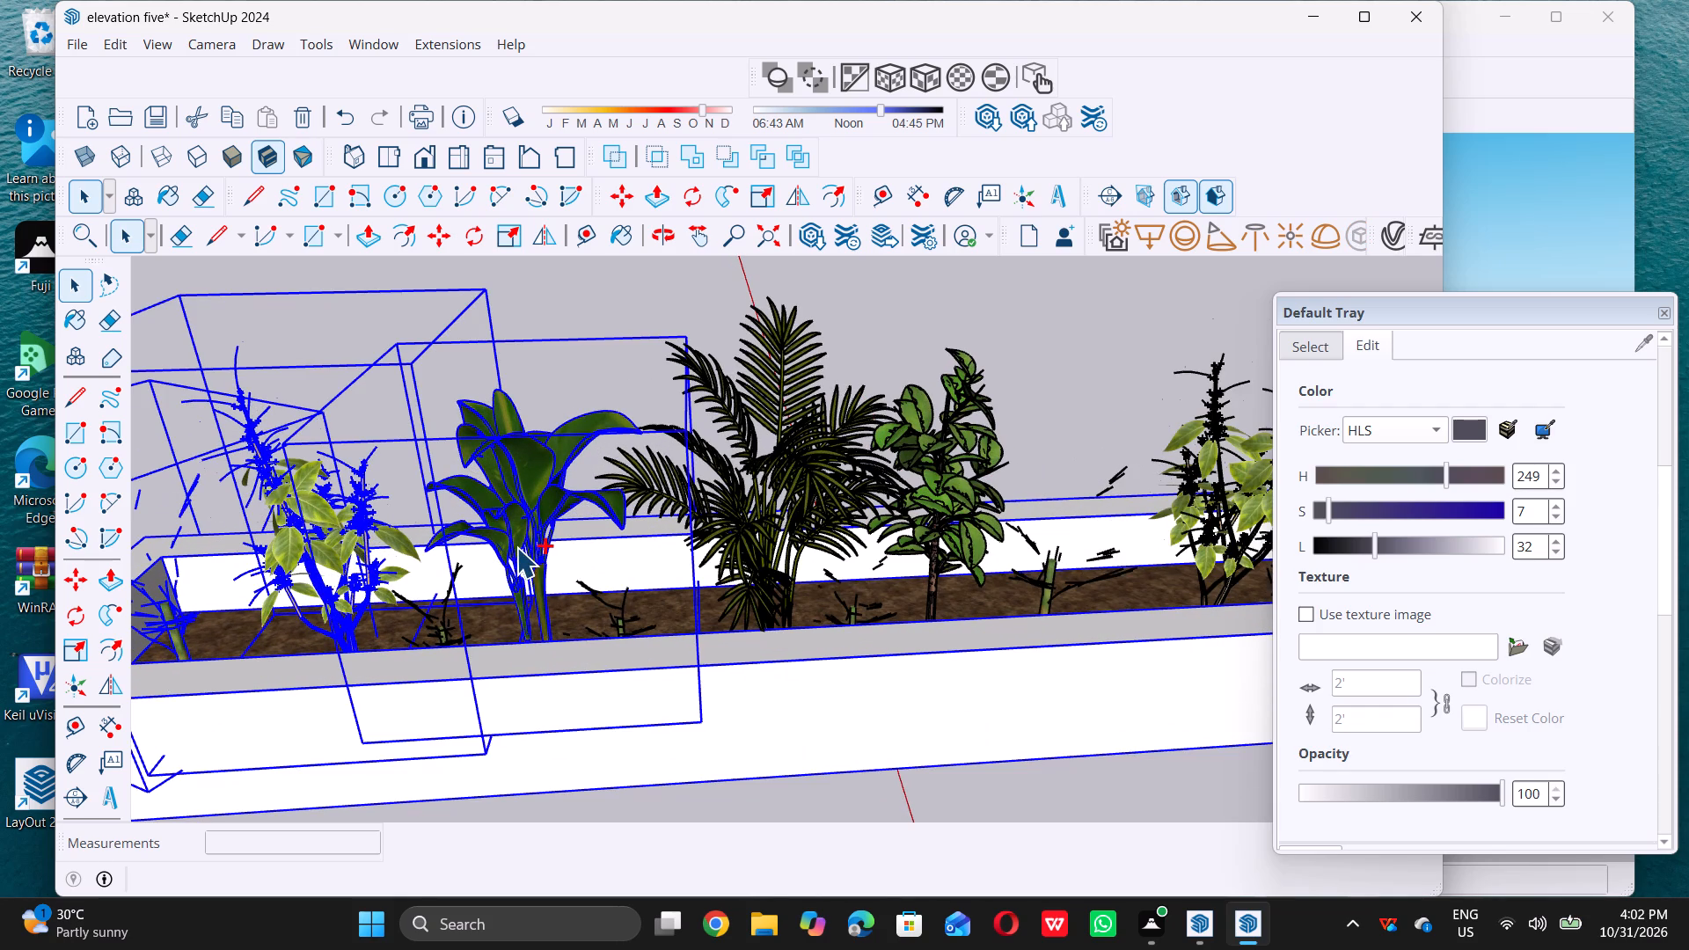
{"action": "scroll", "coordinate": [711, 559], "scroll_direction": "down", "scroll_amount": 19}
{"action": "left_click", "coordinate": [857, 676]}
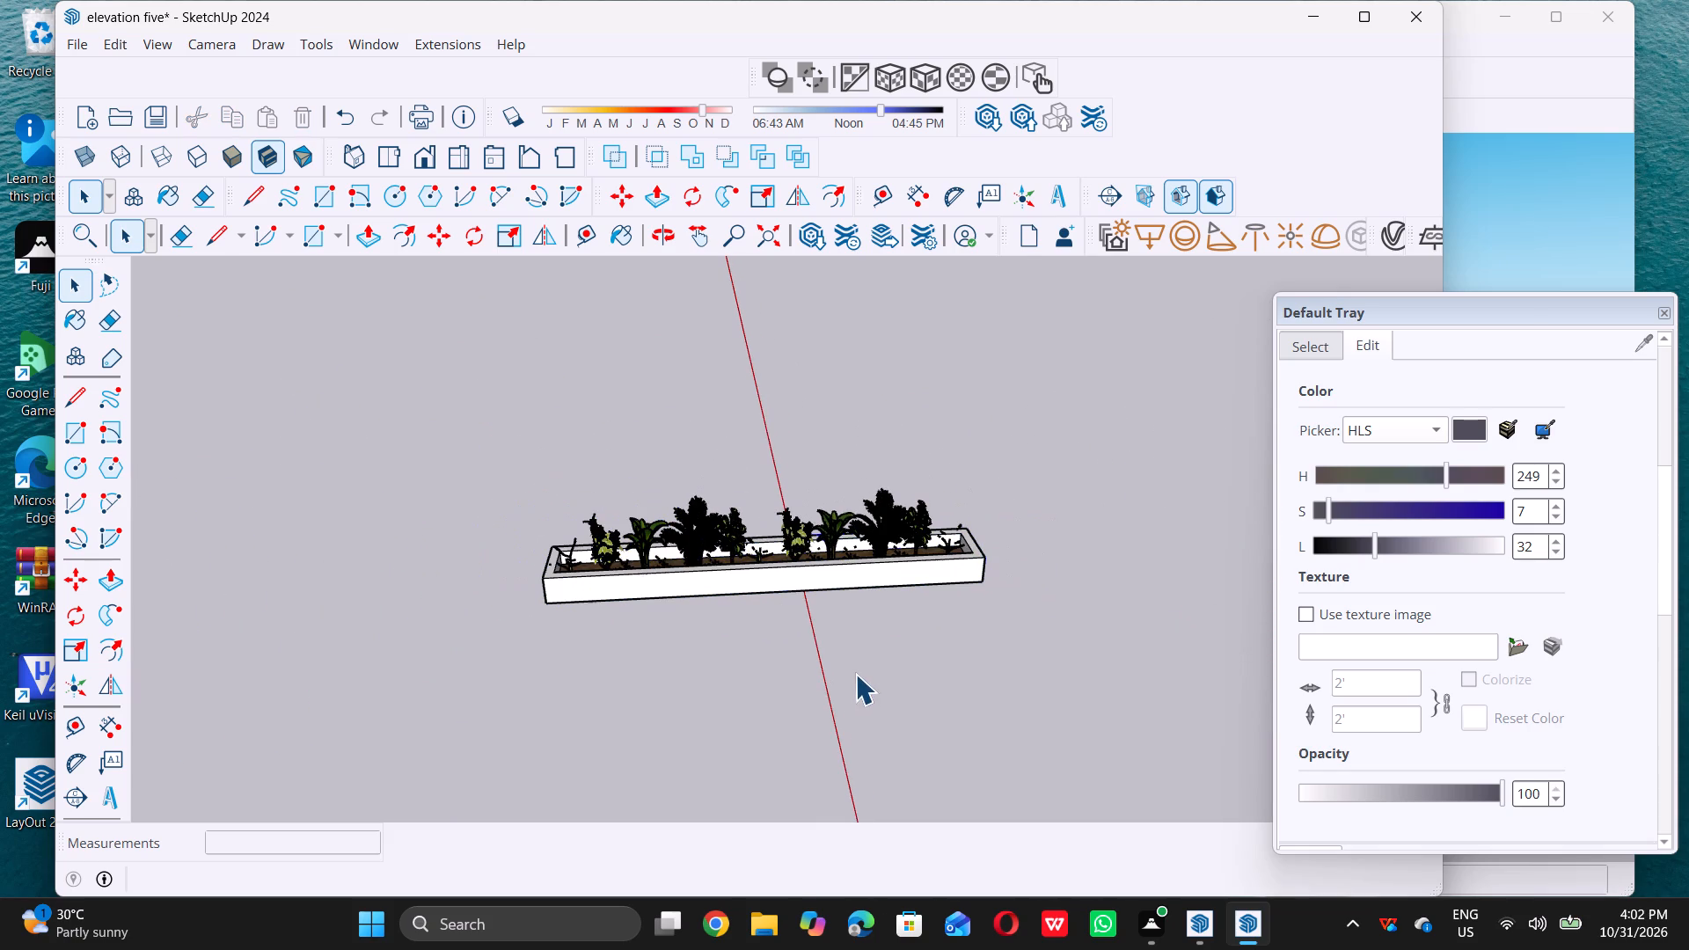
Undo the recent component edits back to before the divided rectangular frame above the planter was removed.
{"action": "key", "text": "ctrl+z"}
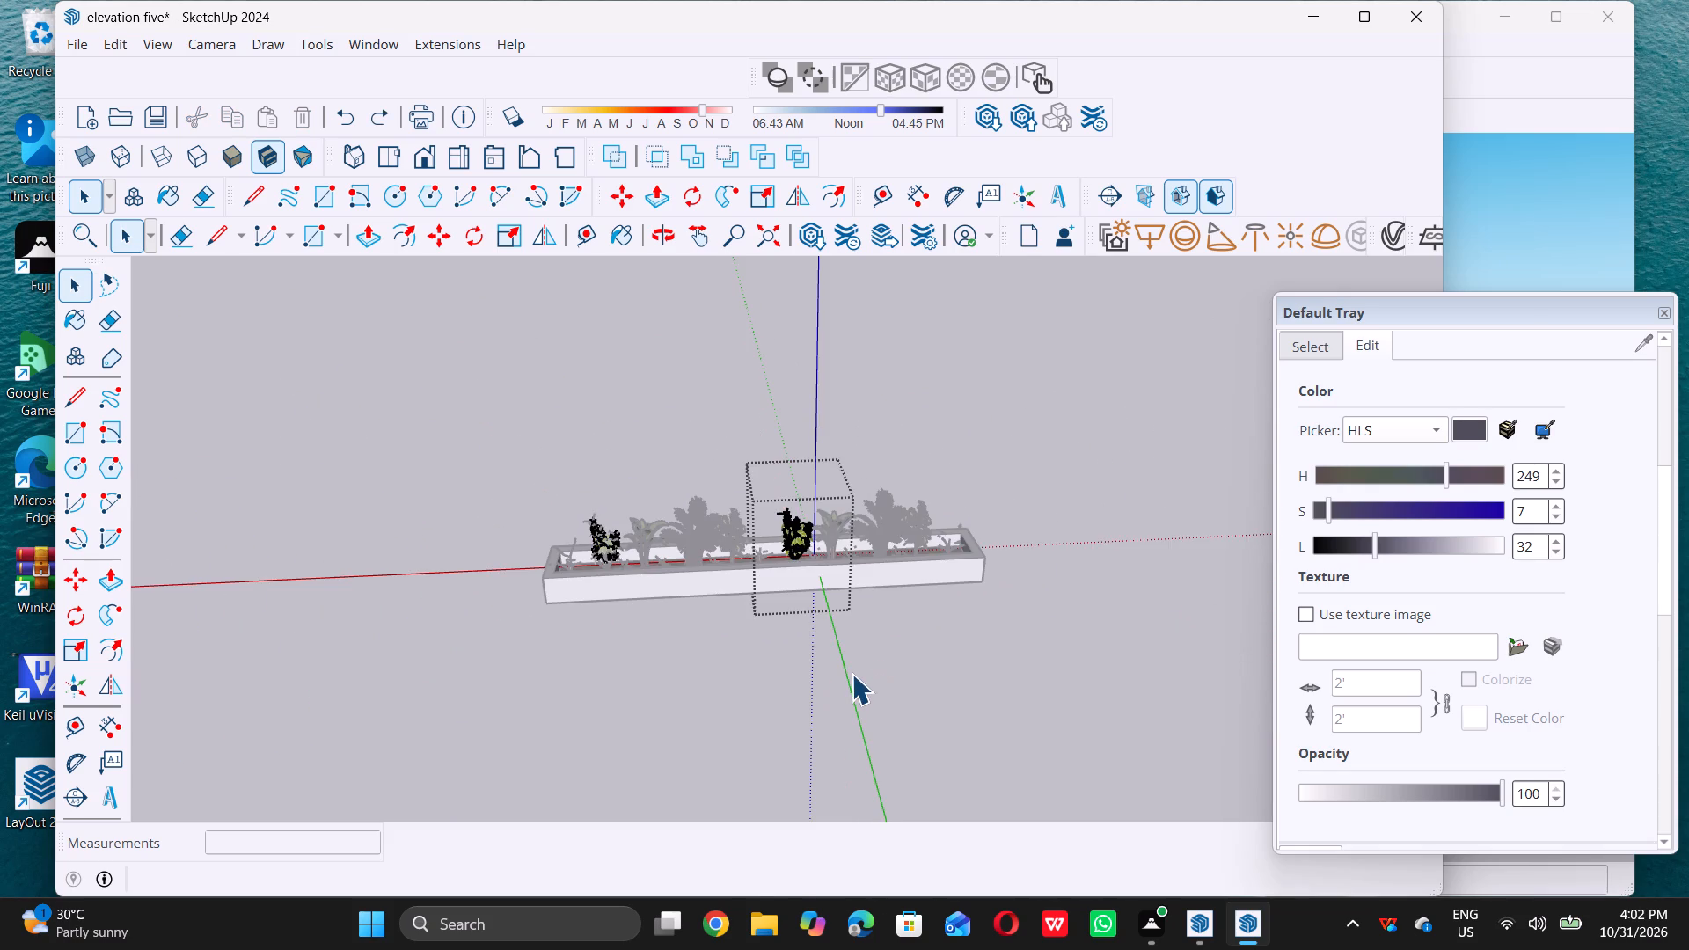
{"action": "key", "text": "ctrl+z"}
{"action": "key", "text": "ctrl+z"}
{"action": "key", "text": "ctrl+z"}
{"action": "key", "text": "ctrl+z"}
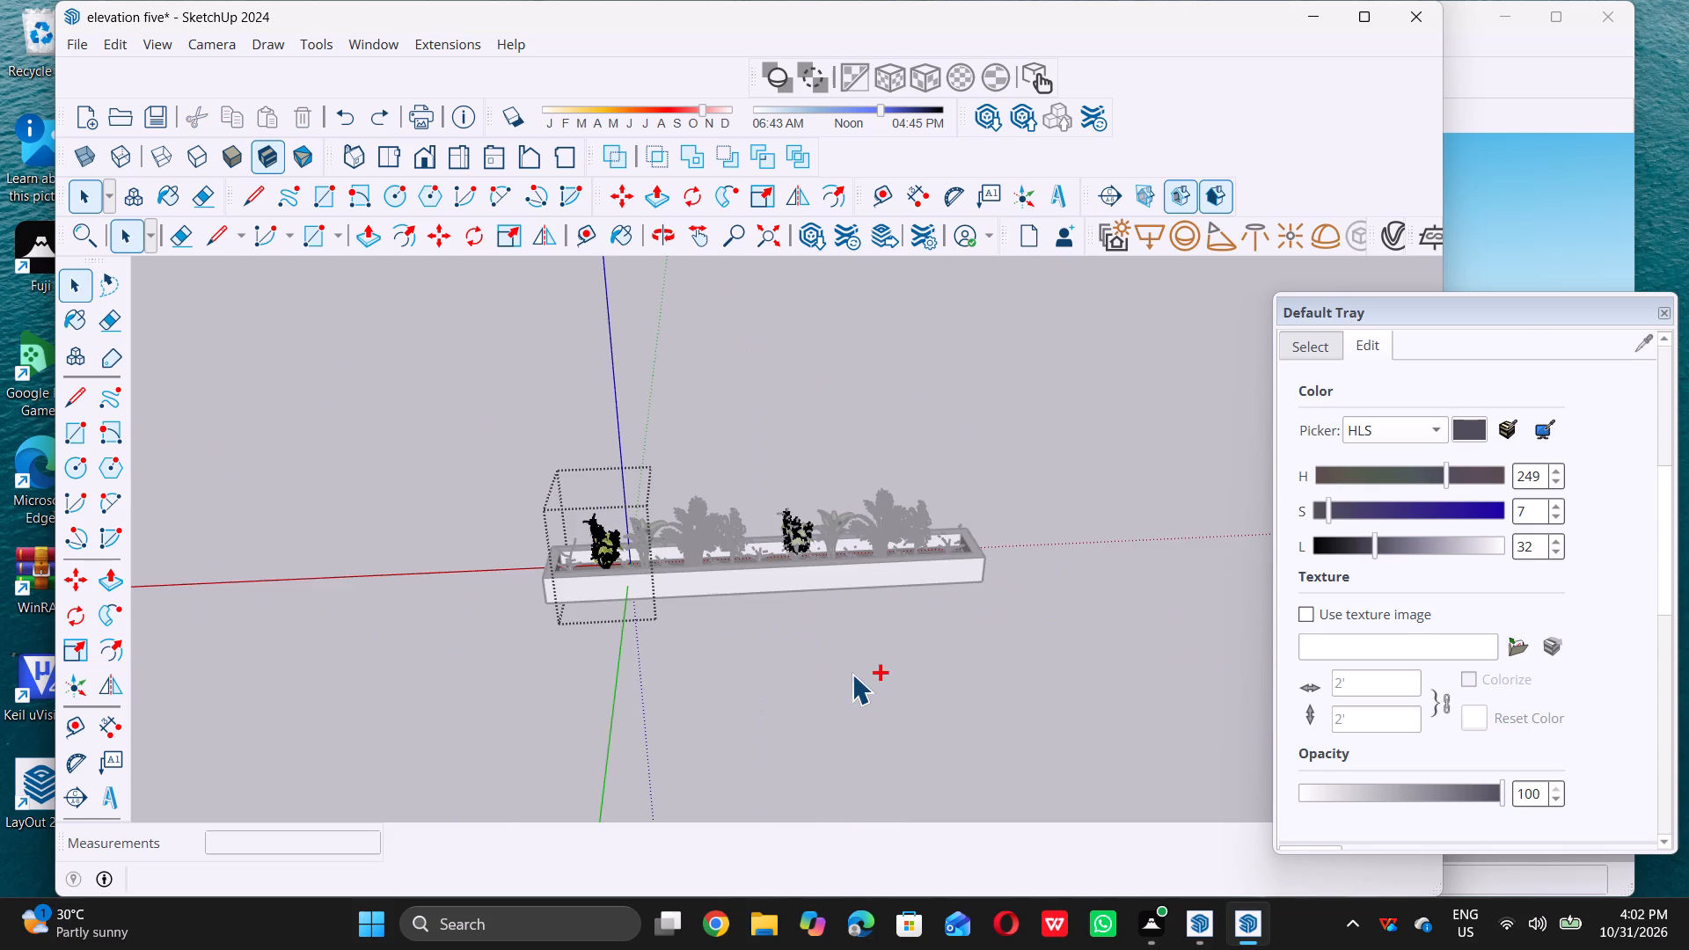
{"action": "key", "text": "ctrl+z"}
{"action": "key", "text": "ctrl+z"}
{"action": "key", "text": "ctrl+z"}
{"action": "key", "text": "ctrl+z"}
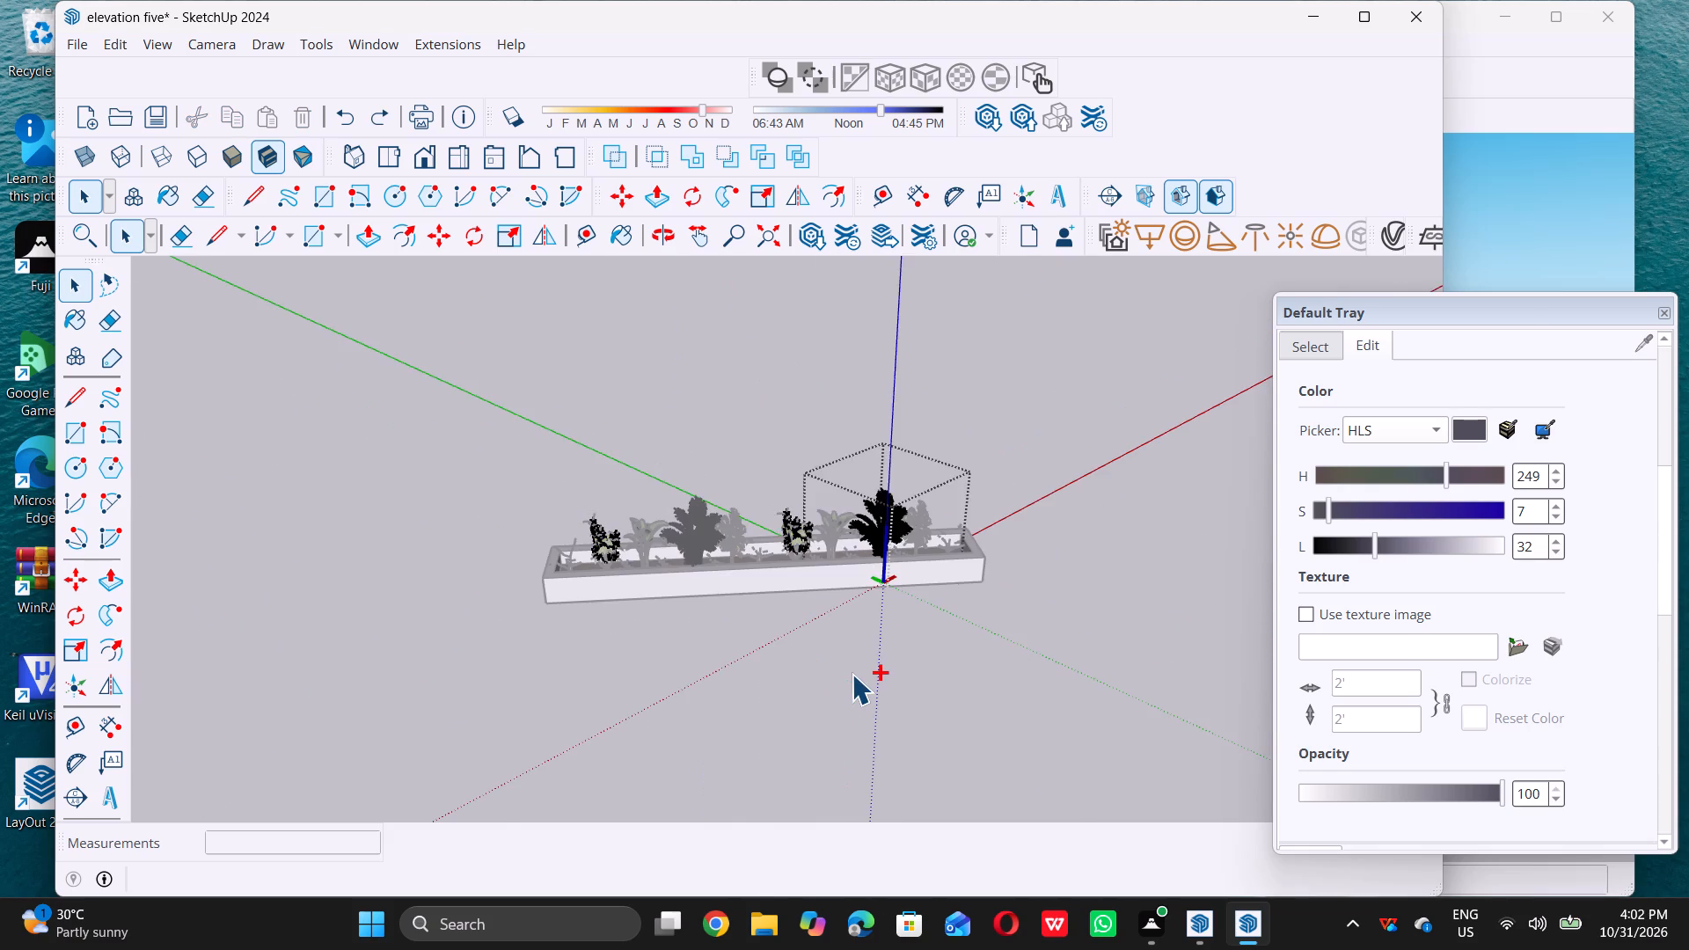
{"action": "key", "text": "ctrl+z"}
{"action": "key", "text": "ctrl+z"}
{"action": "key", "text": "ctrl+z"}
{"action": "key", "text": "ctrl+z"}
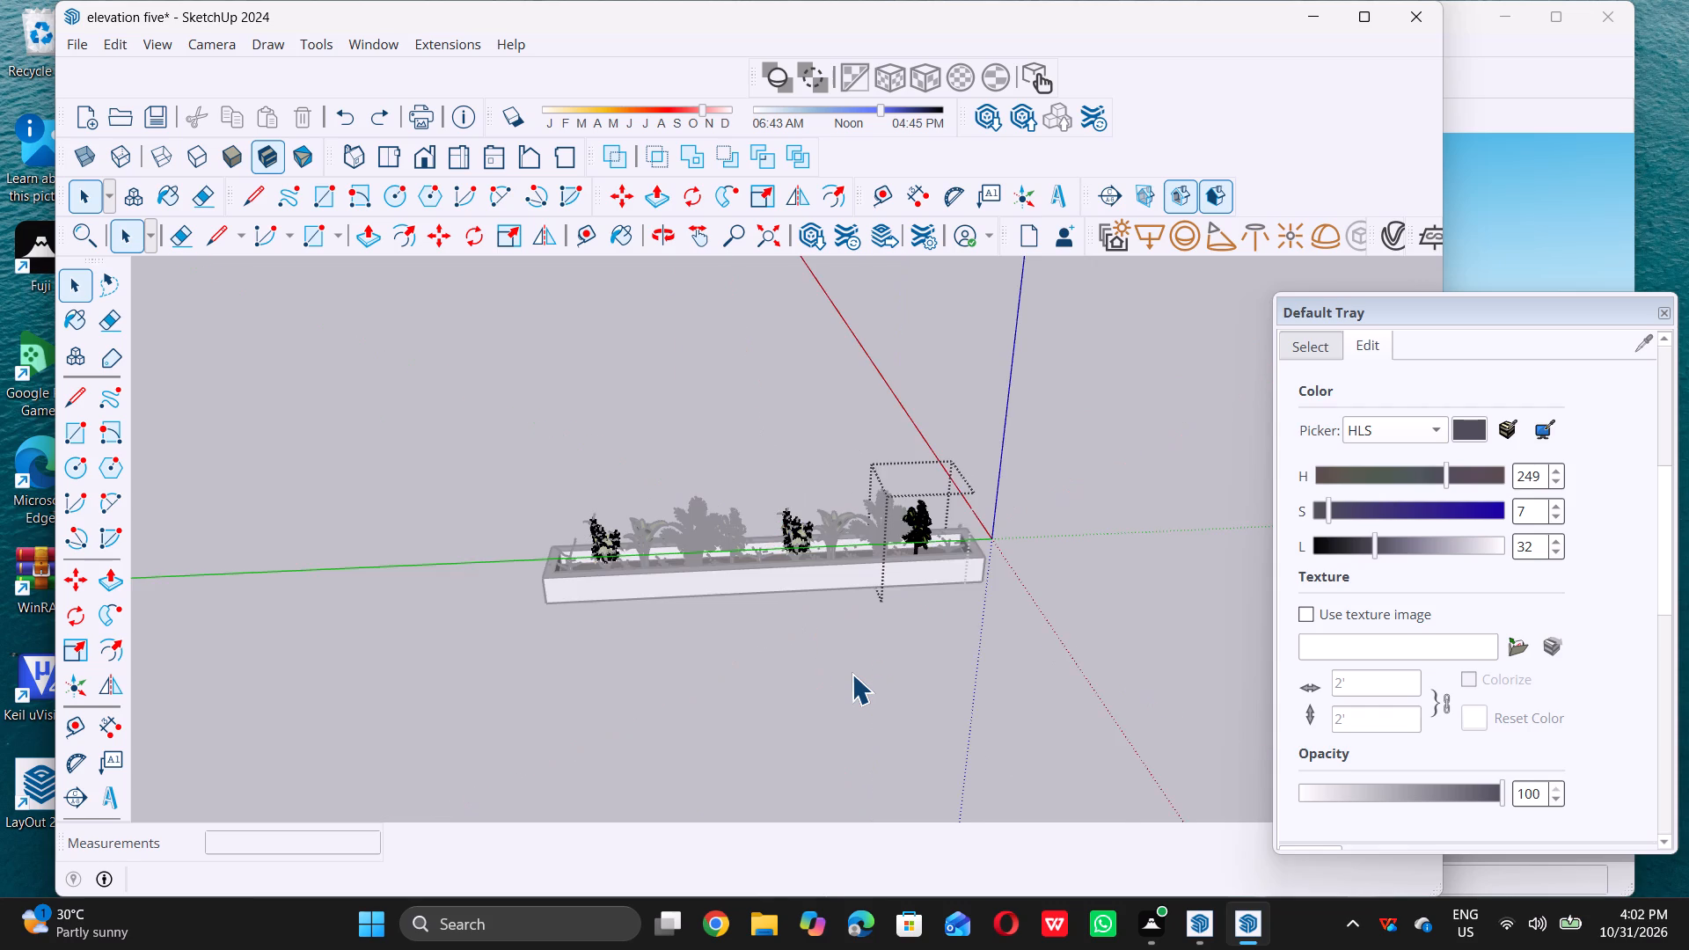
{"action": "key", "text": "ctrl+z"}
{"action": "key", "text": "ctrl+z"}
{"action": "key", "text": "z"}
{"action": "key", "text": "ctrl+z"}
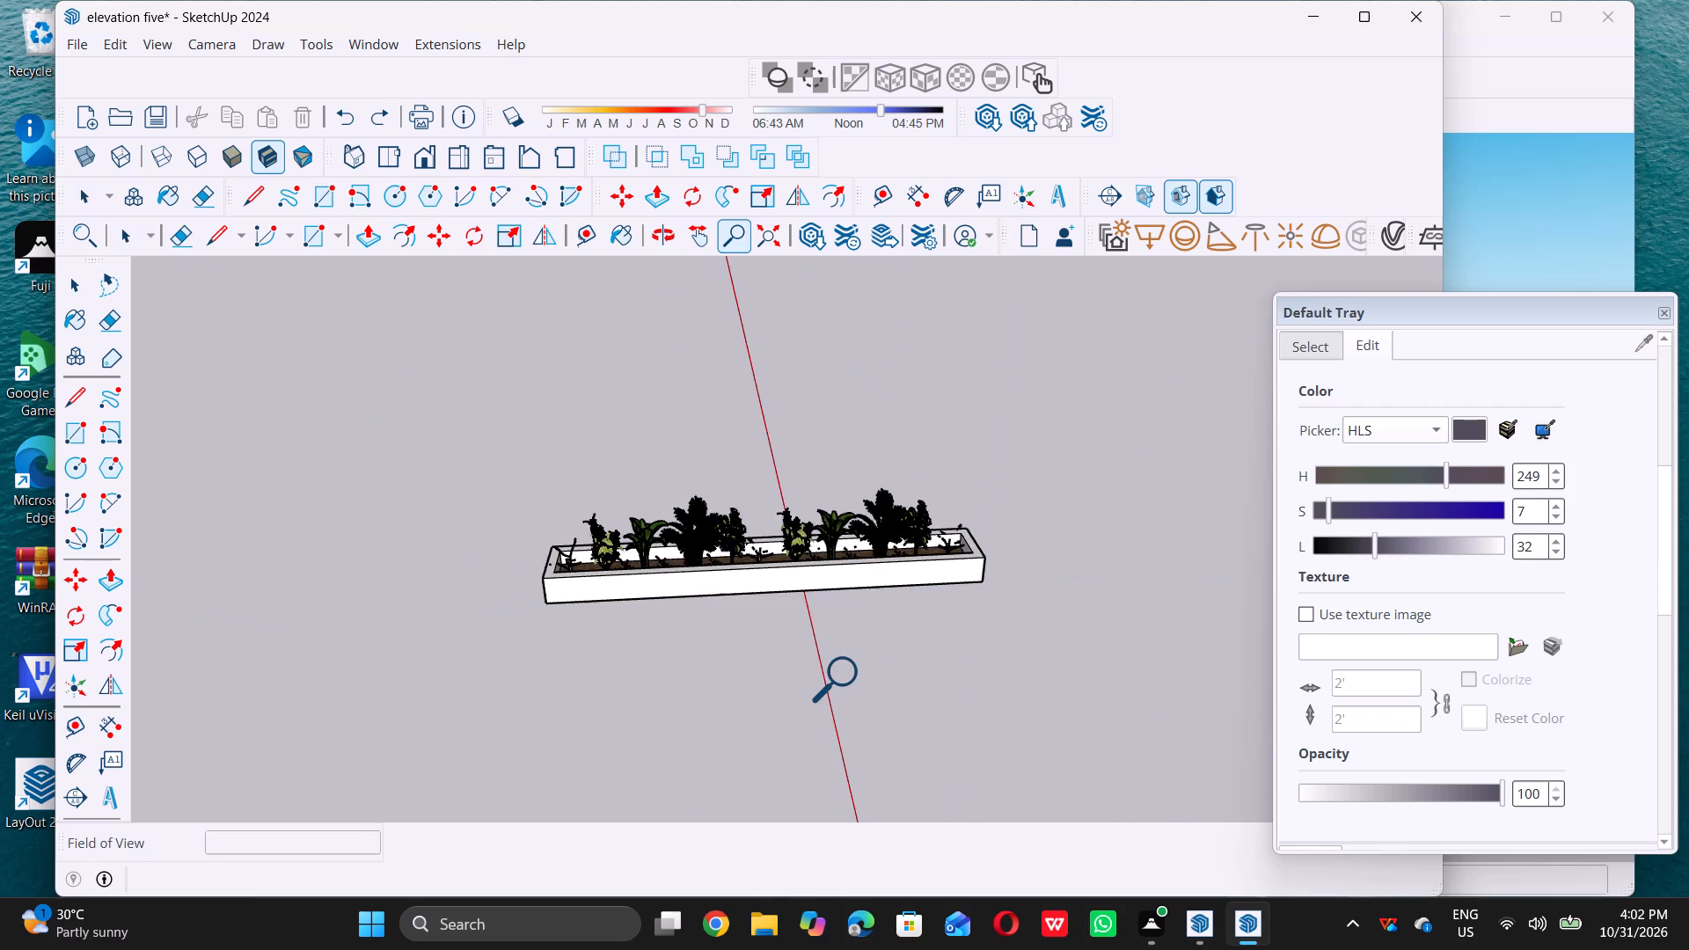
{"action": "key", "text": "ctrl+z"}
{"action": "key", "text": "ctrl+z"}
{"action": "key", "text": "ctrl+z"}
{"action": "key", "text": "ctrl+z"}
{"action": "key", "text": "ctrl+z"}
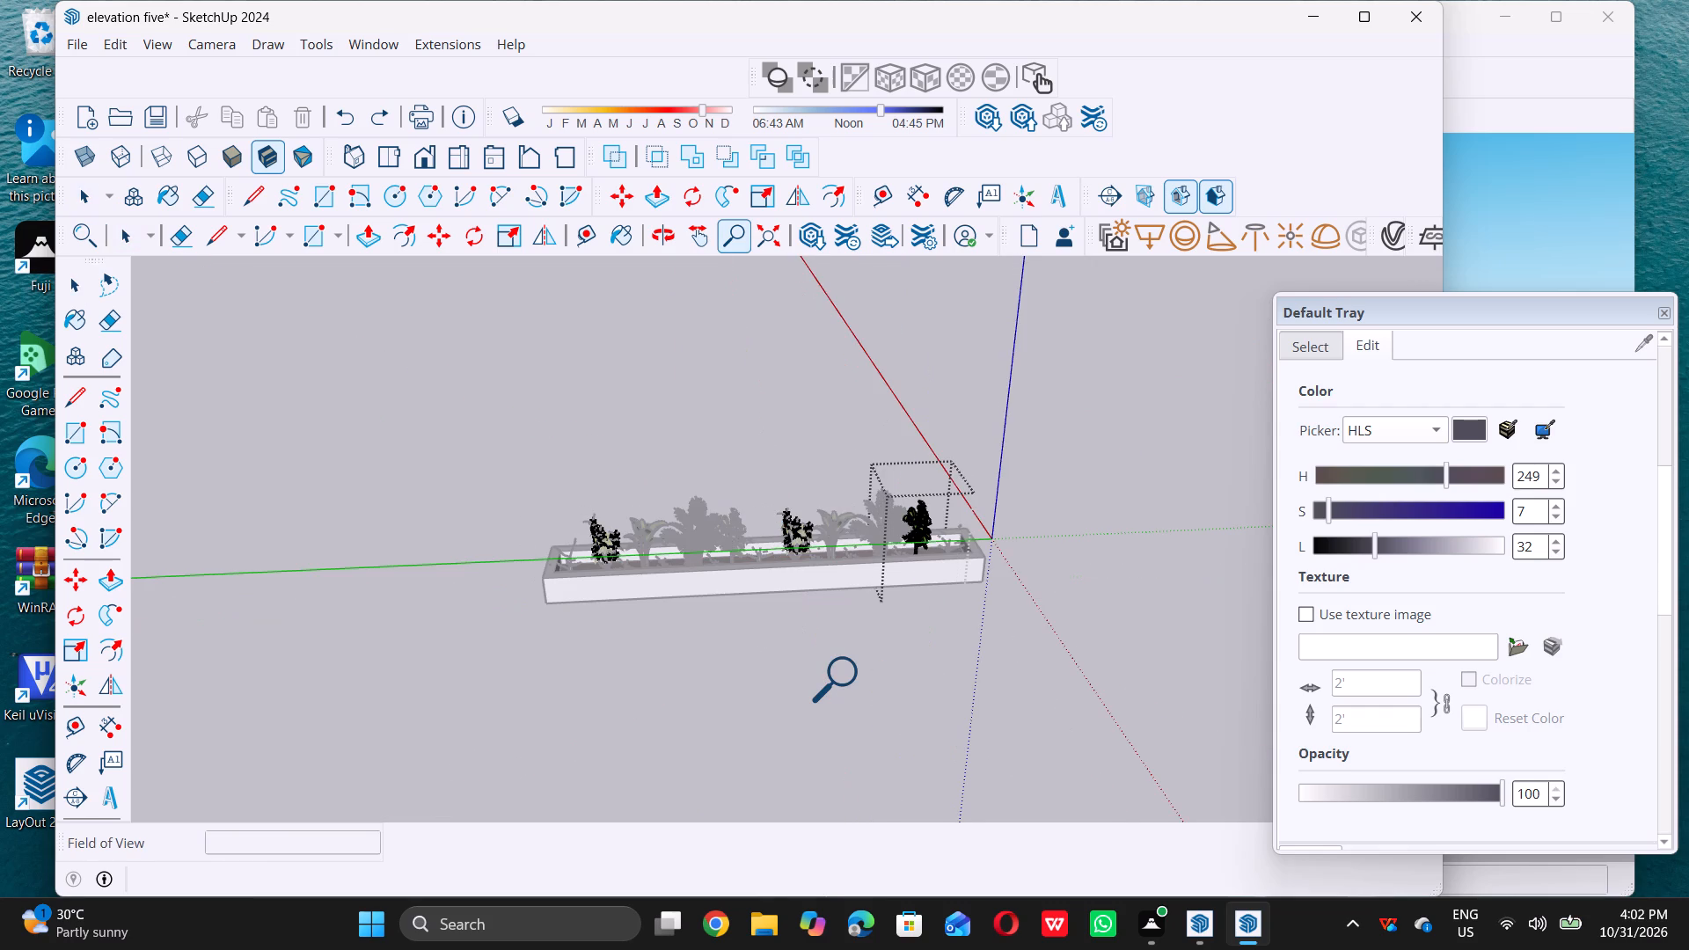
{"action": "key", "text": "ctrl+z"}
{"action": "key", "text": "ctrl+z"}
{"action": "key", "text": "ctrl+z"}
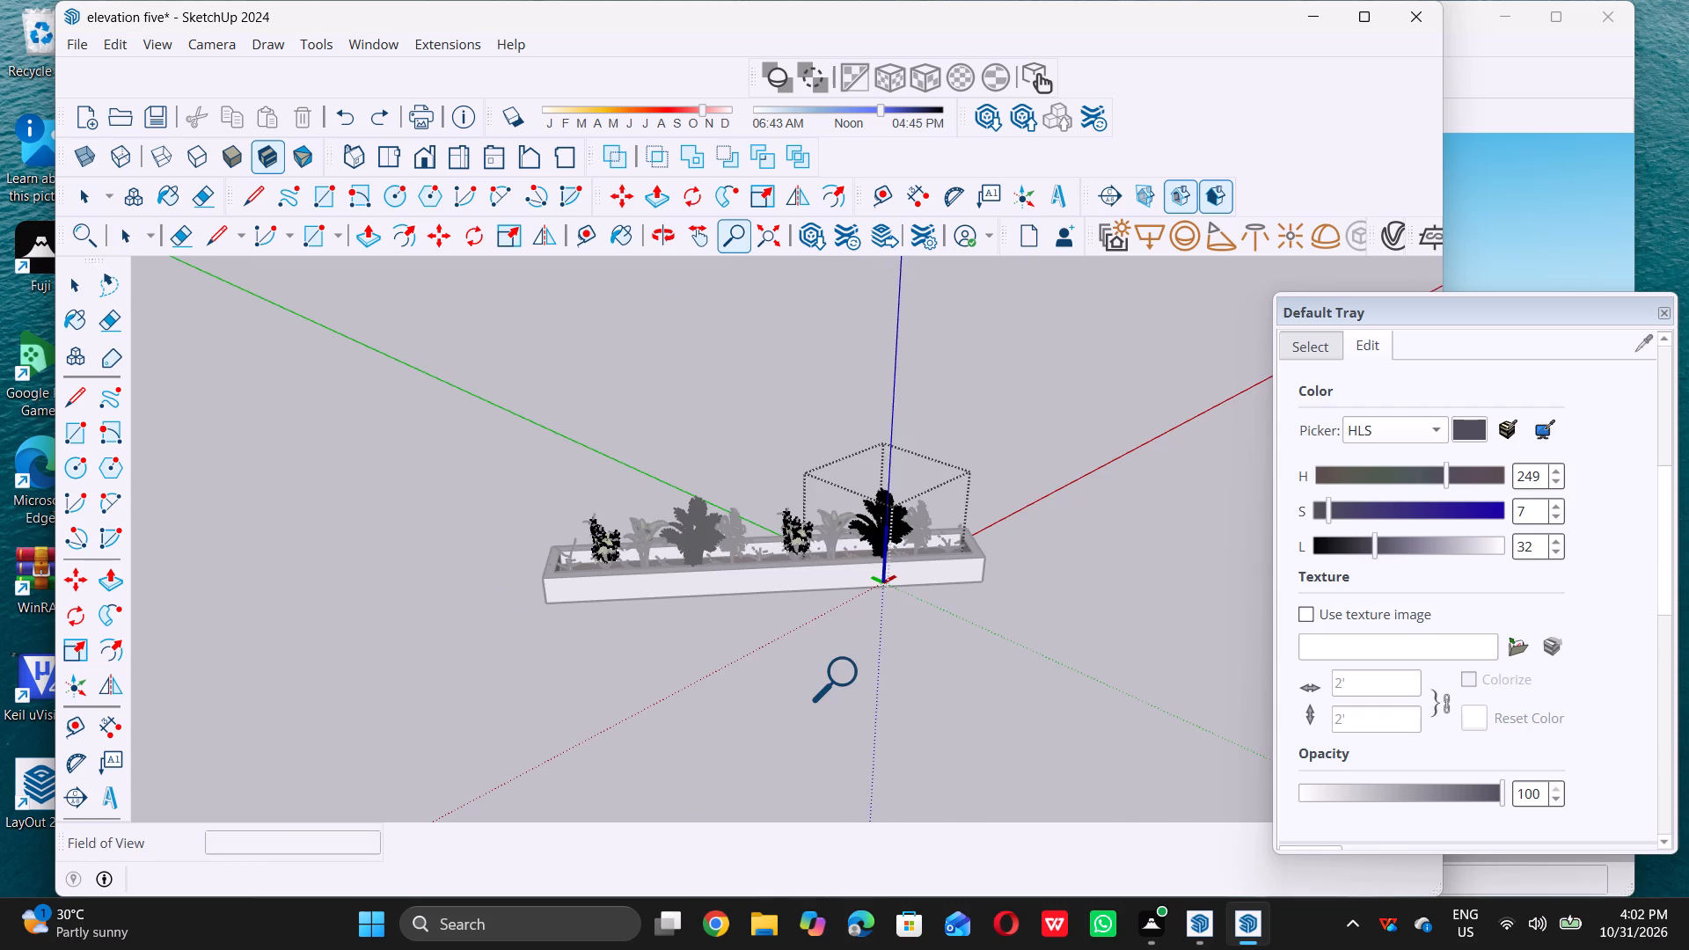
{"action": "key", "text": "ctrl+z"}
{"action": "key", "text": "ctrl+z"}
{"action": "key", "text": "ctrl+z"}
{"action": "key", "text": "ctrl+z"}
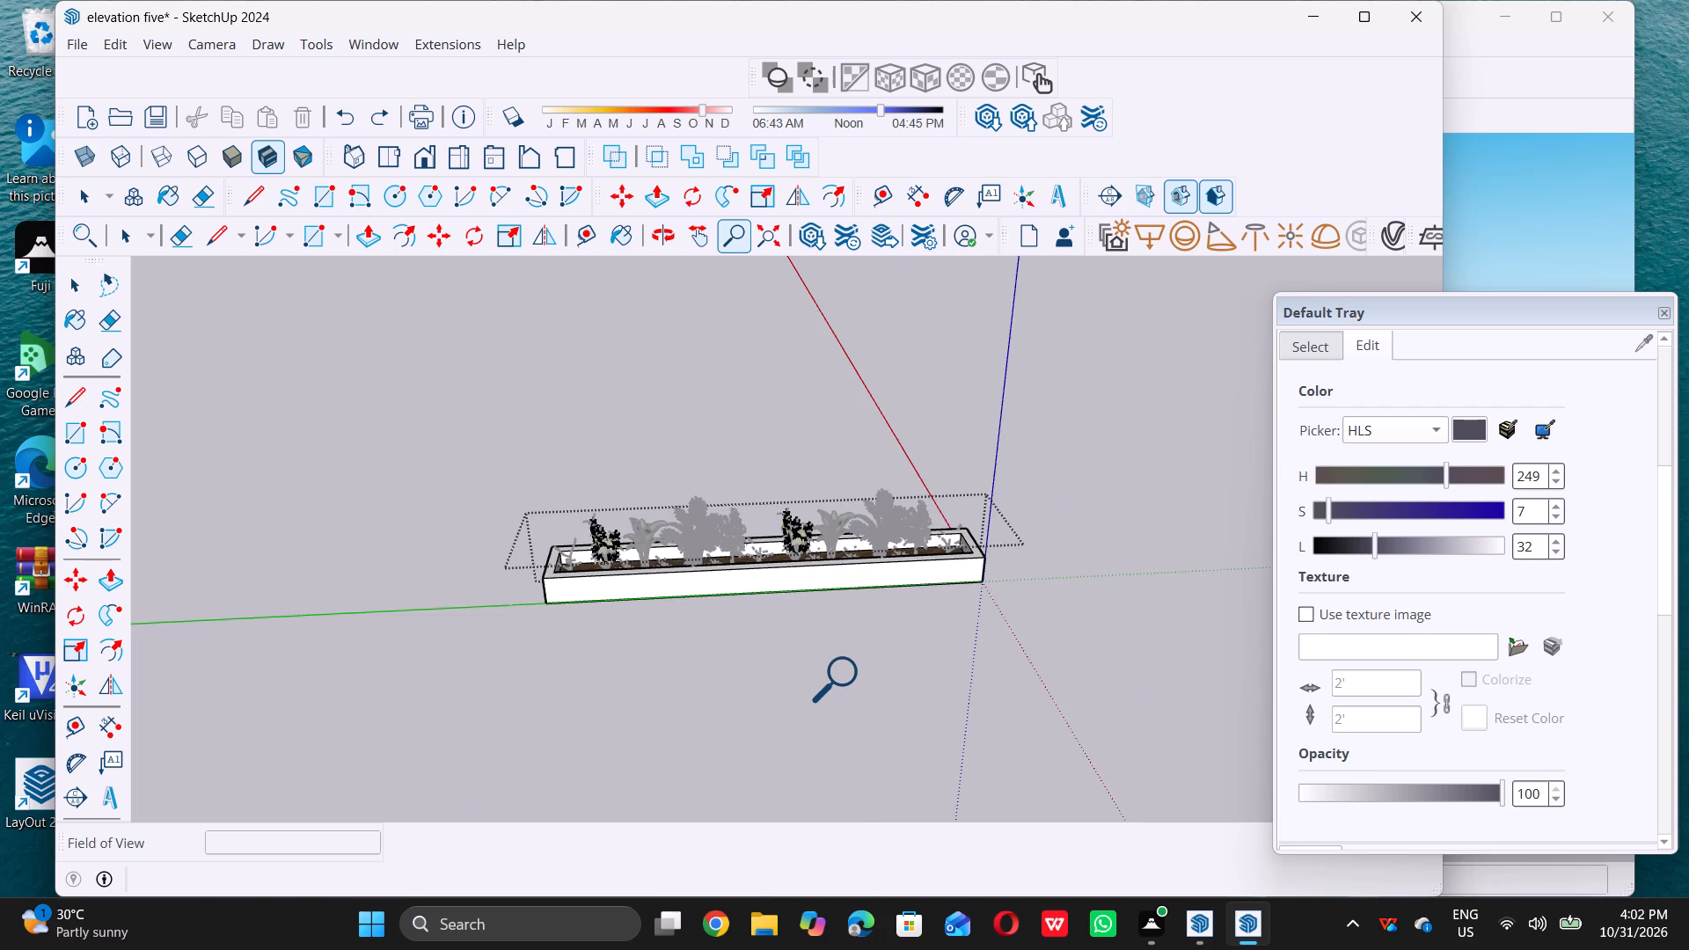
{"action": "key", "text": "ctrl+z"}
{"action": "key", "text": "ctrl+z"}
{"action": "key", "text": "z"}
{"action": "key", "text": "ctrl+z"}
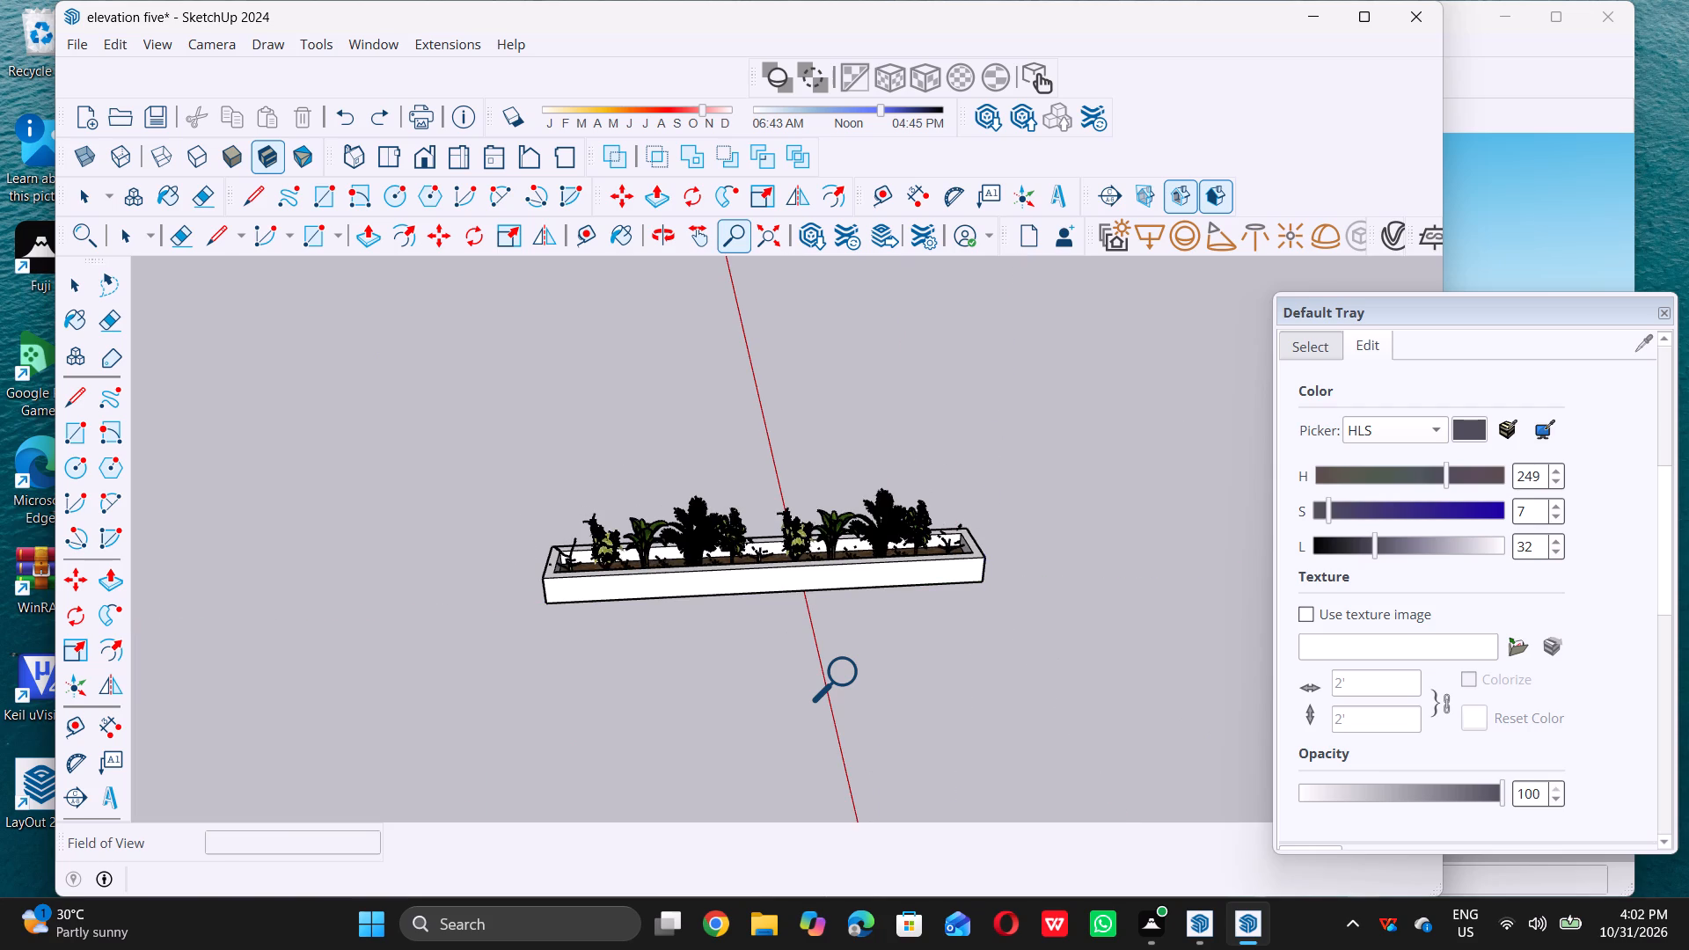
{"action": "key", "text": "ctrl+z"}
{"action": "key", "text": "ctrl+z"}
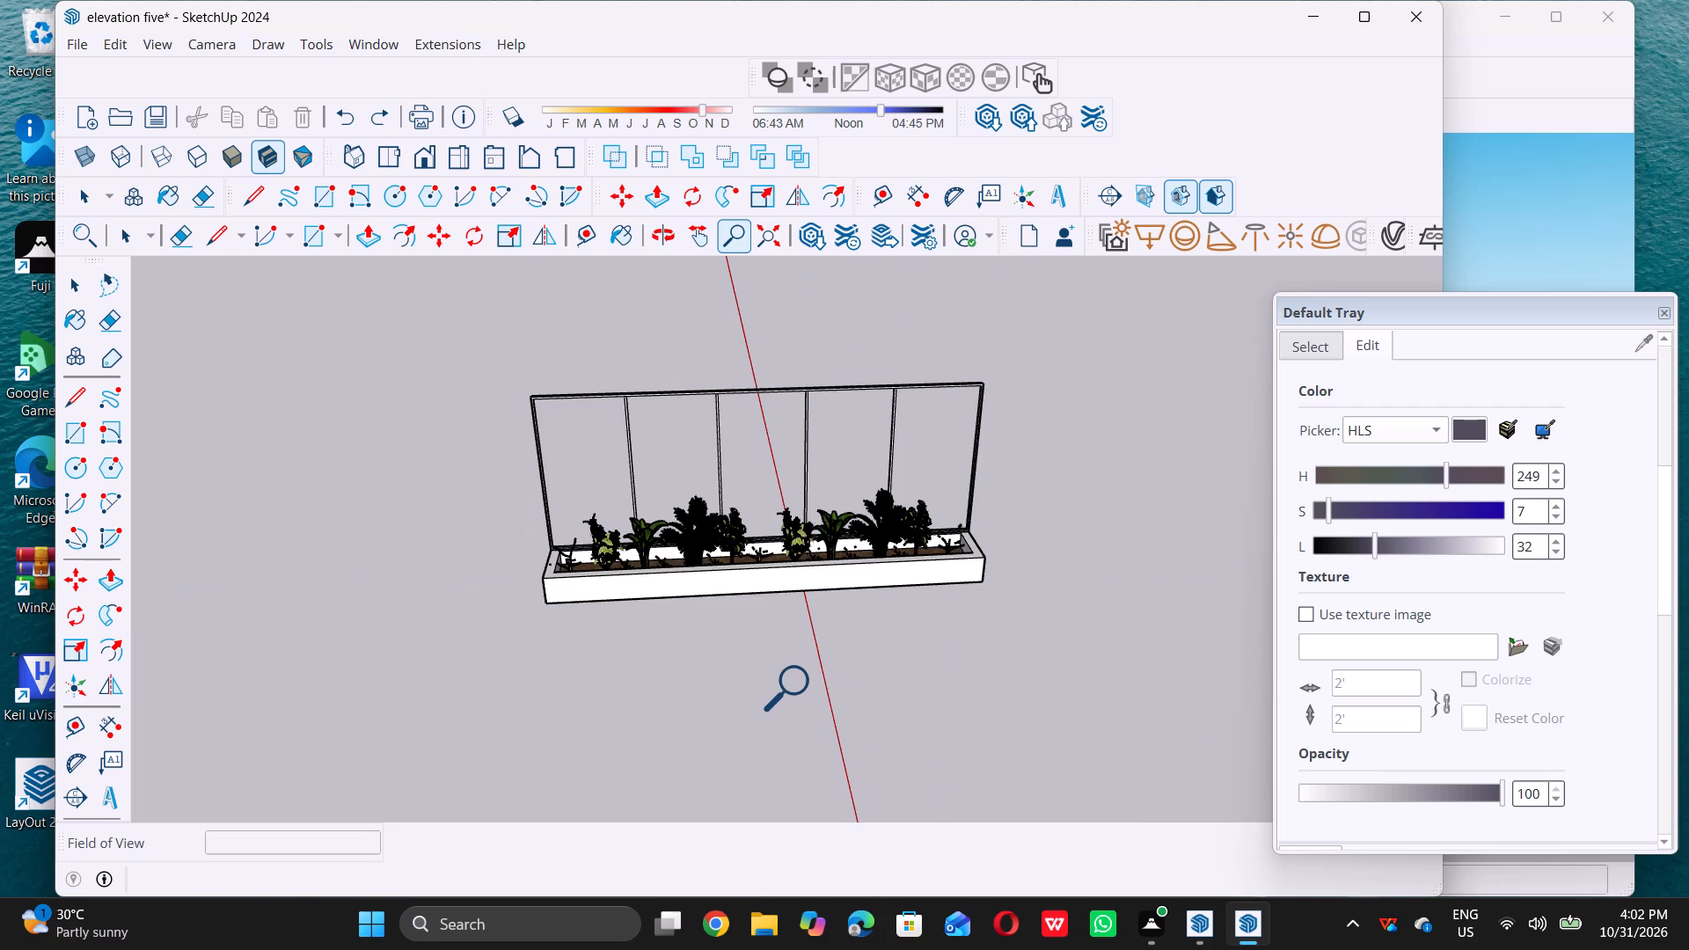
Examine how the framed planter is grouped by opening the trough's component and selecting the trough and the end shrub.
{"action": "left_click", "coordinate": [803, 683]}
{"action": "key", "text": "space"}
{"action": "scroll", "coordinate": [810, 701], "scroll_direction": "down", "scroll_amount": 10}
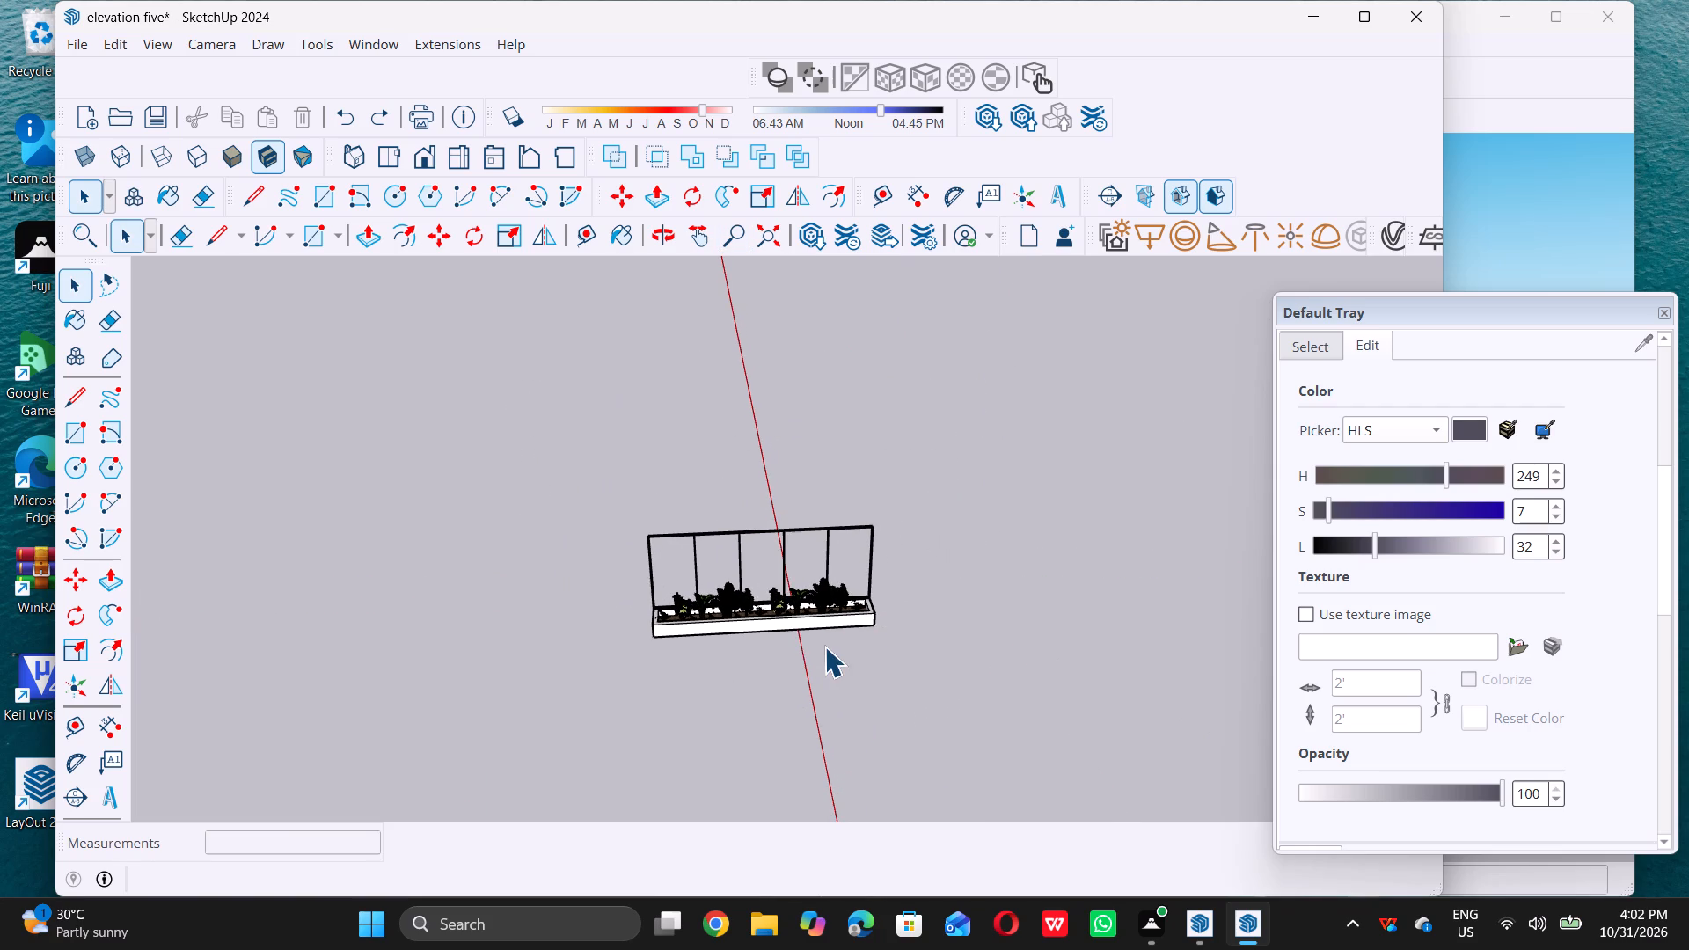
{"action": "left_click", "coordinate": [812, 634]}
{"action": "double_click", "coordinate": [819, 623]}
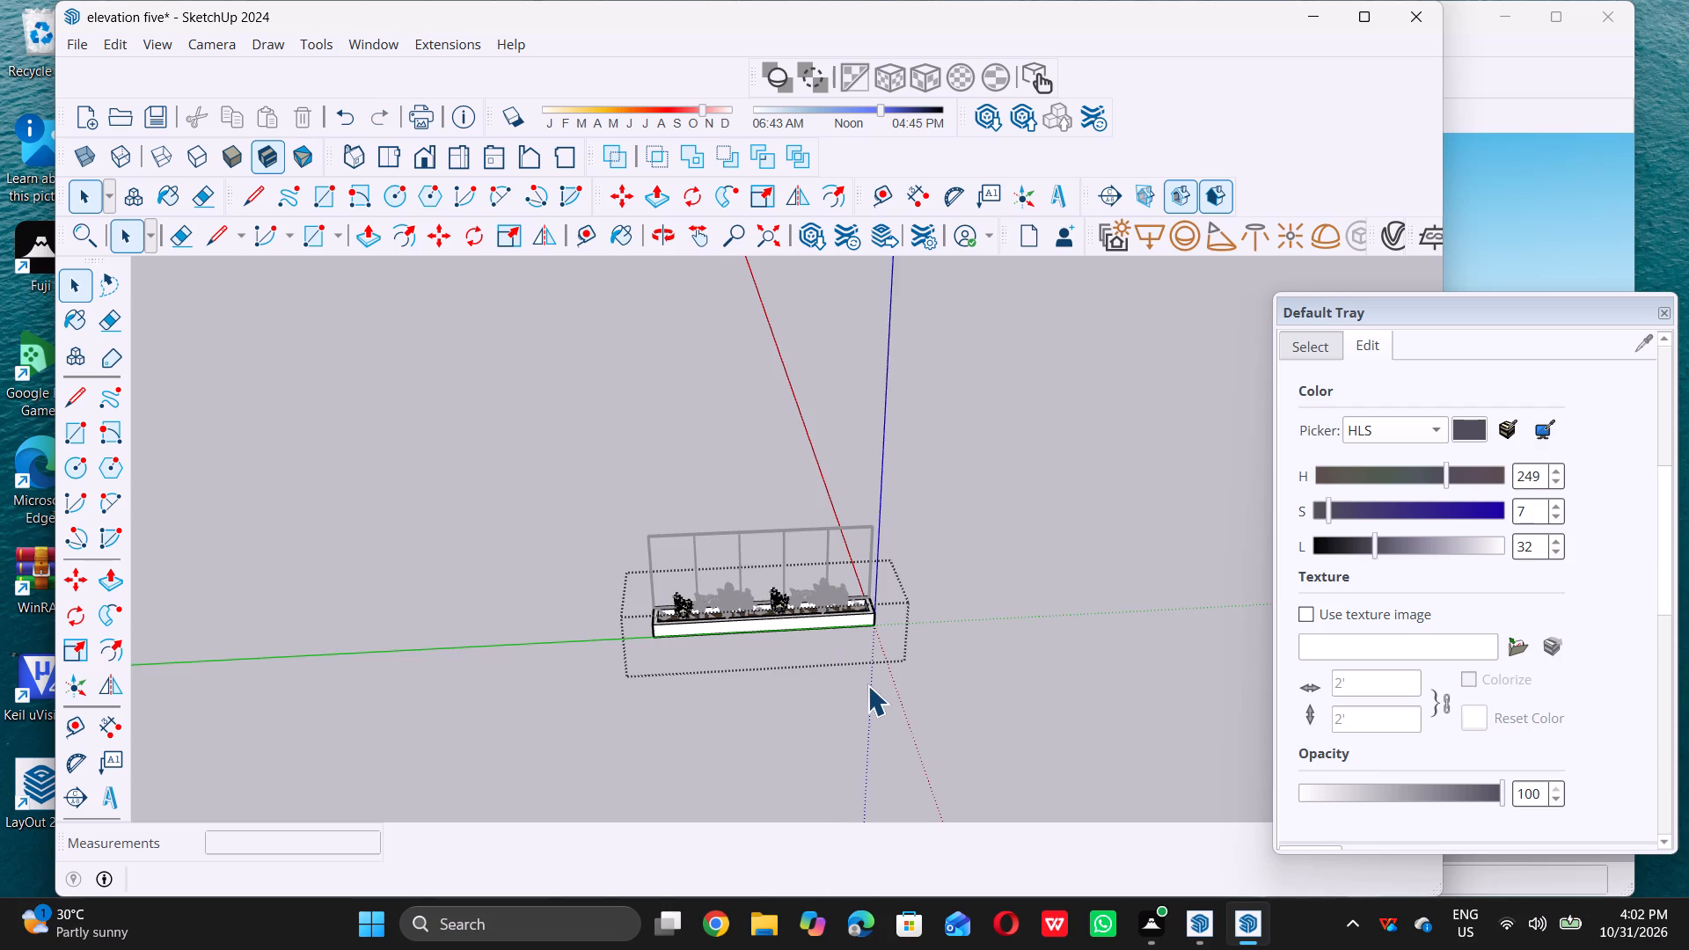
{"action": "left_click", "coordinate": [867, 685]}
{"action": "left_click", "coordinate": [845, 617]}
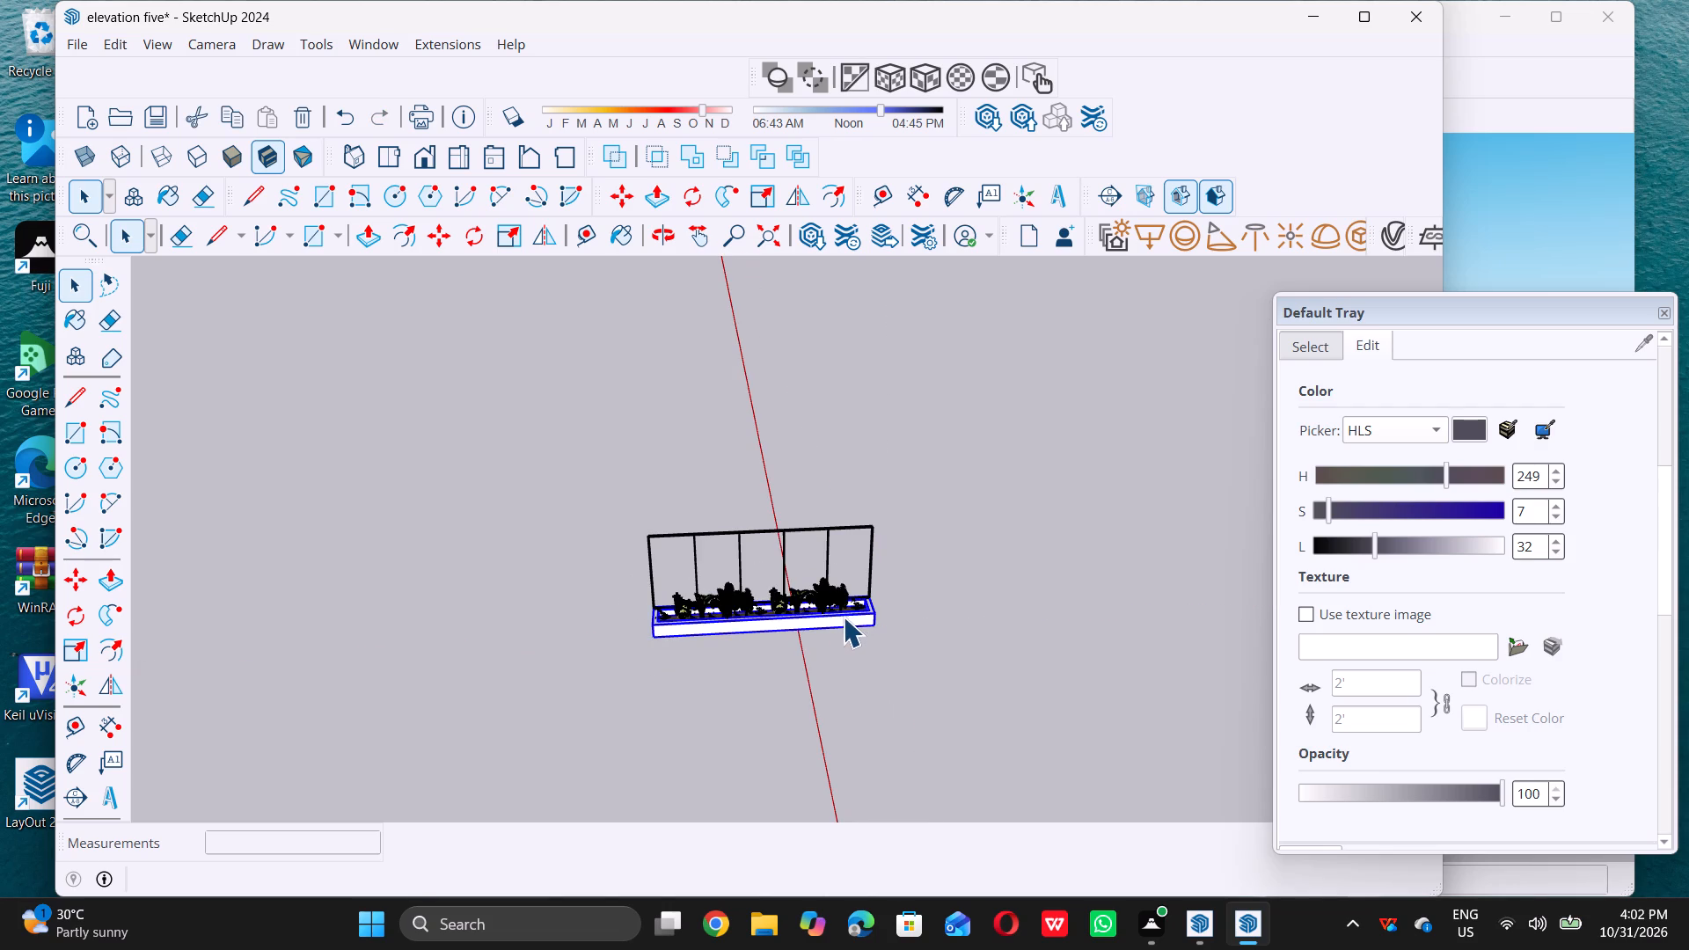
{"action": "scroll", "coordinate": [843, 613], "scroll_direction": "up", "scroll_amount": 5}
{"action": "left_click", "coordinate": [839, 600]}
{"action": "left_click", "coordinate": [839, 600]}
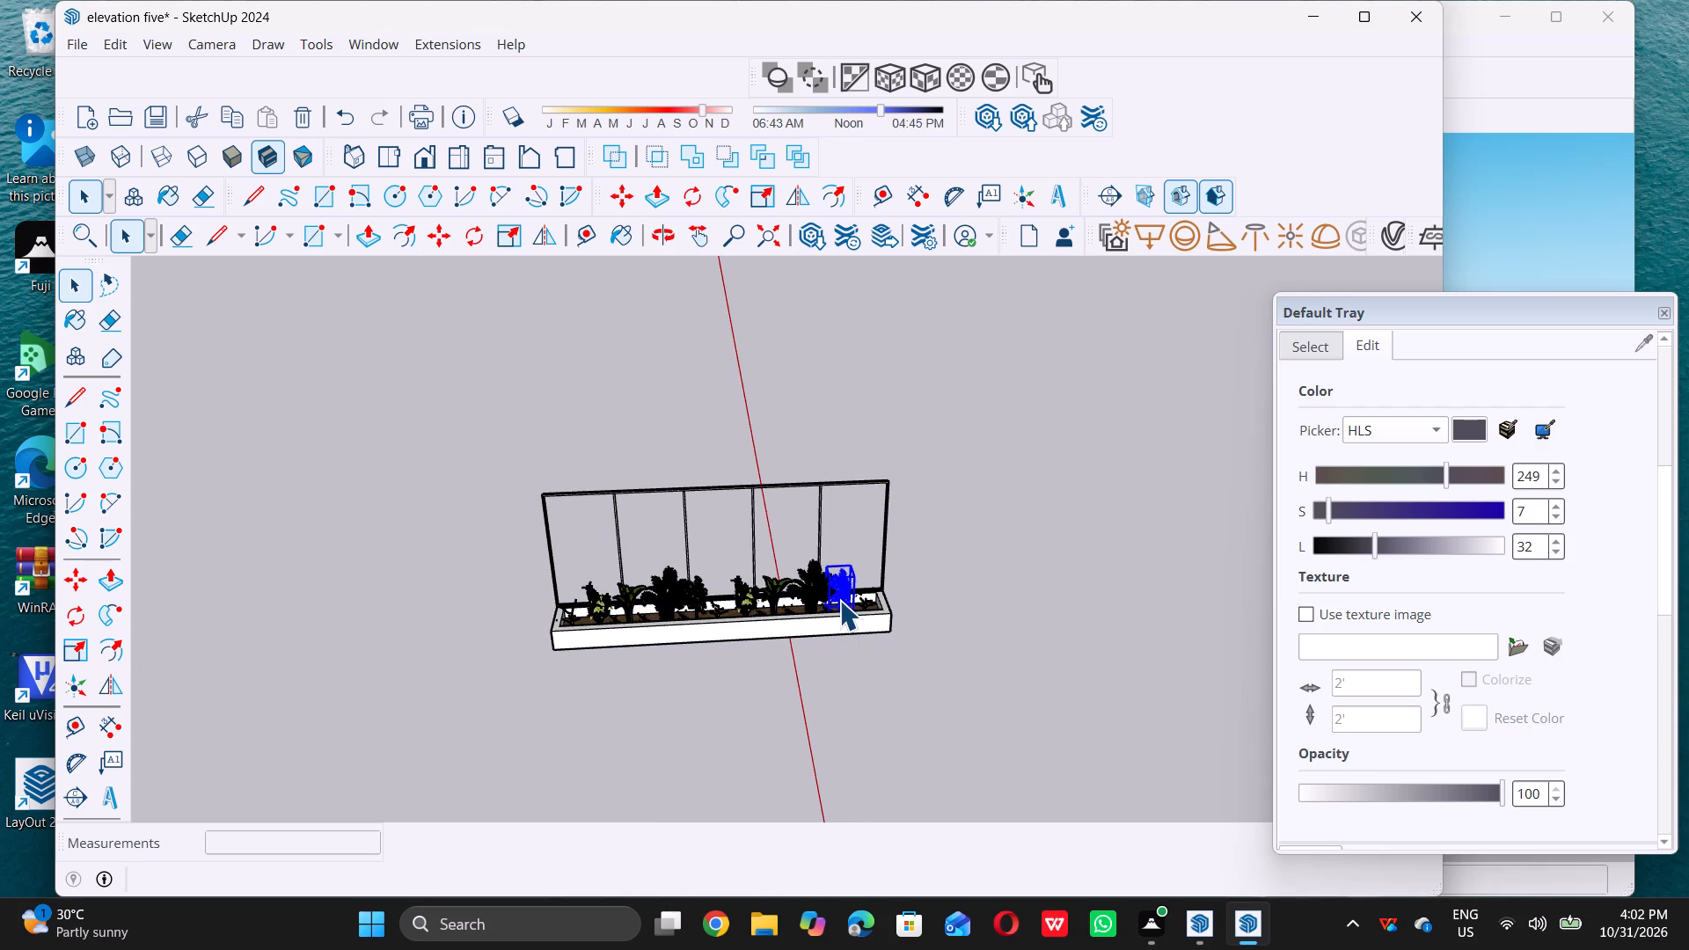
{"action": "left_click", "coordinate": [944, 666]}
{"action": "key", "text": "ctrl+z"}
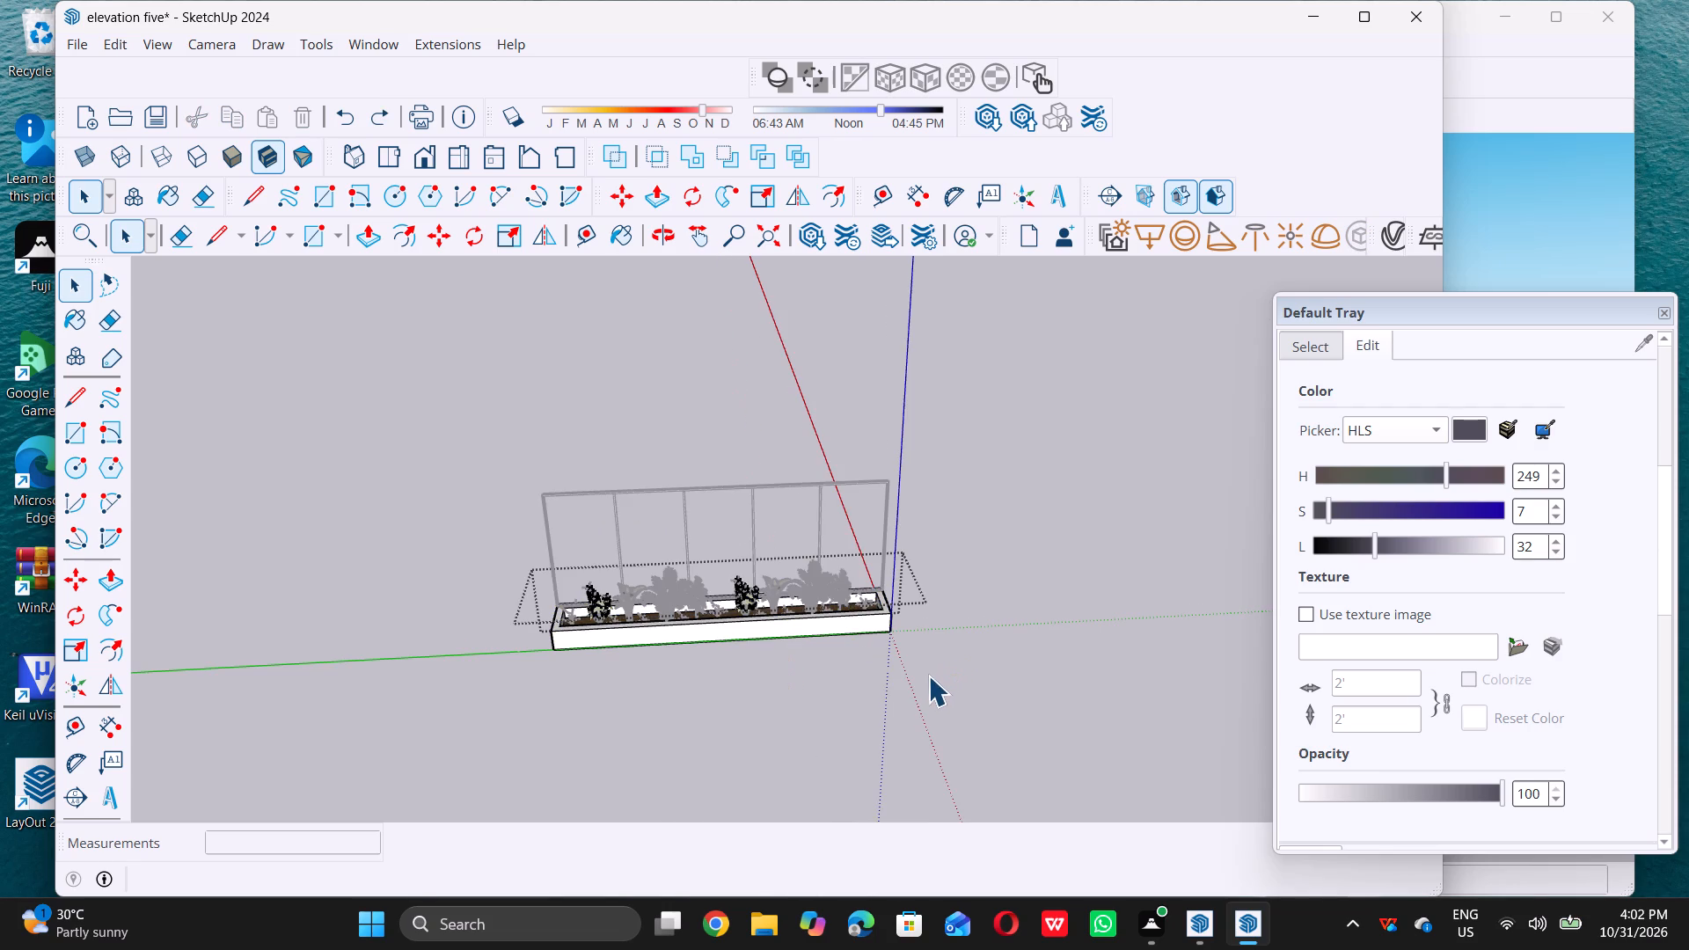
{"action": "key", "text": "ctrl+z"}
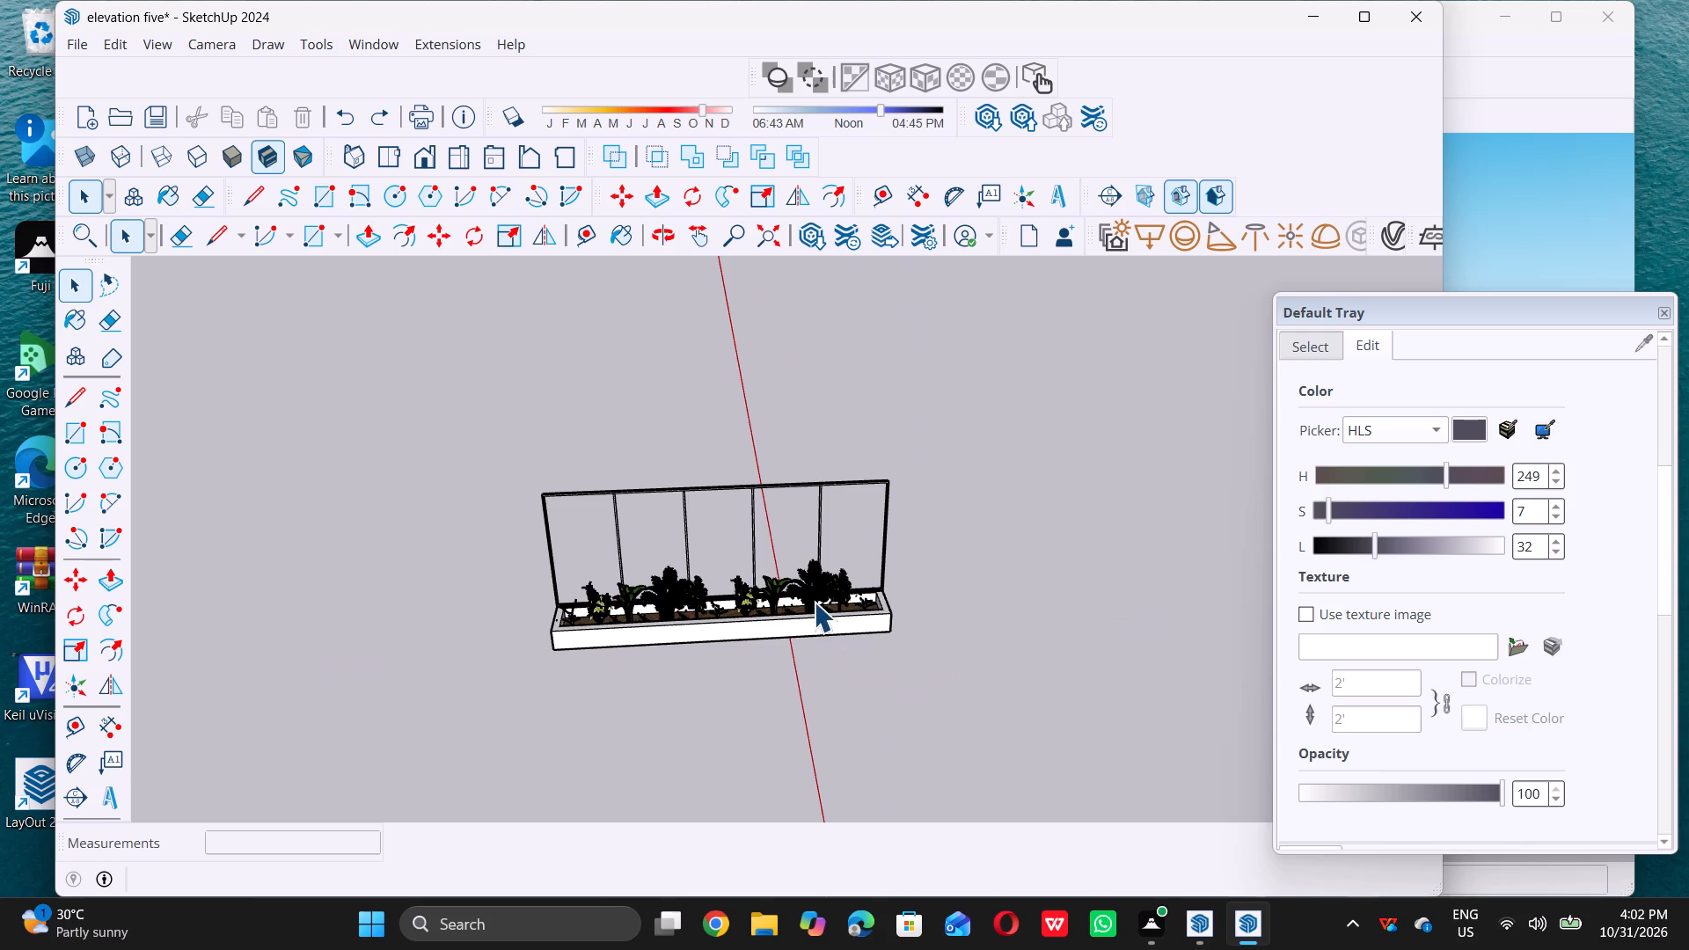
Check how the planter is grouped by opening the trough's component, closing it and selecting the trough alone.
{"action": "left_click", "coordinate": [814, 602]}
{"action": "double_click", "coordinate": [838, 614]}
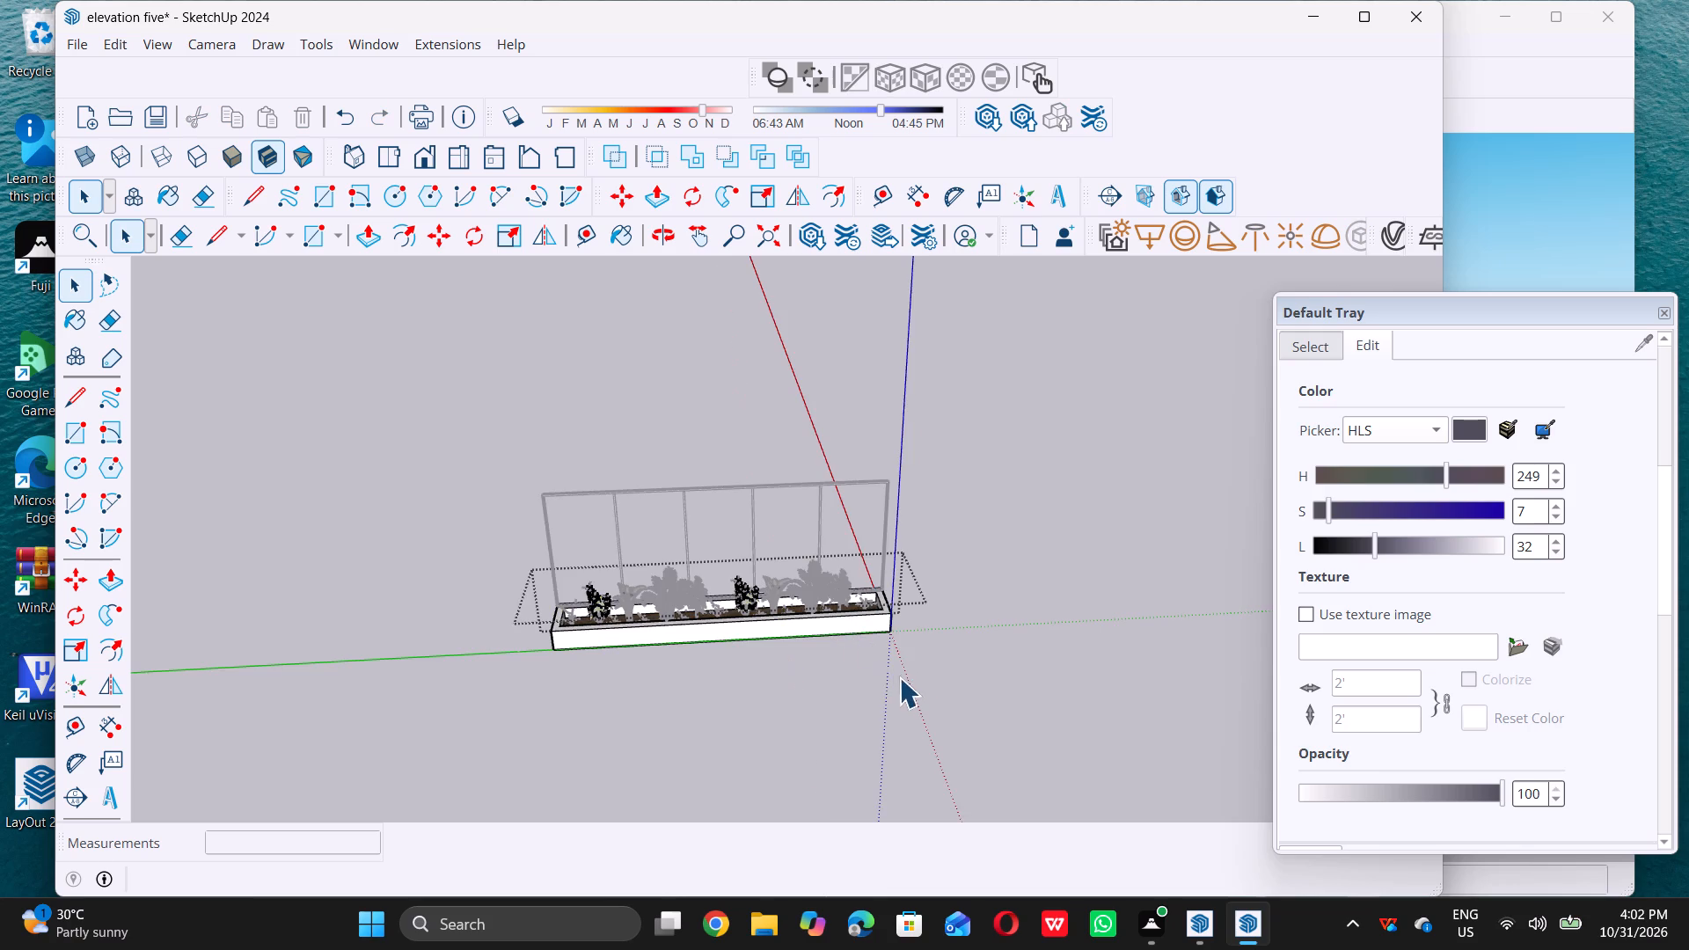
{"action": "left_click", "coordinate": [900, 680]}
{"action": "left_click", "coordinate": [884, 623]}
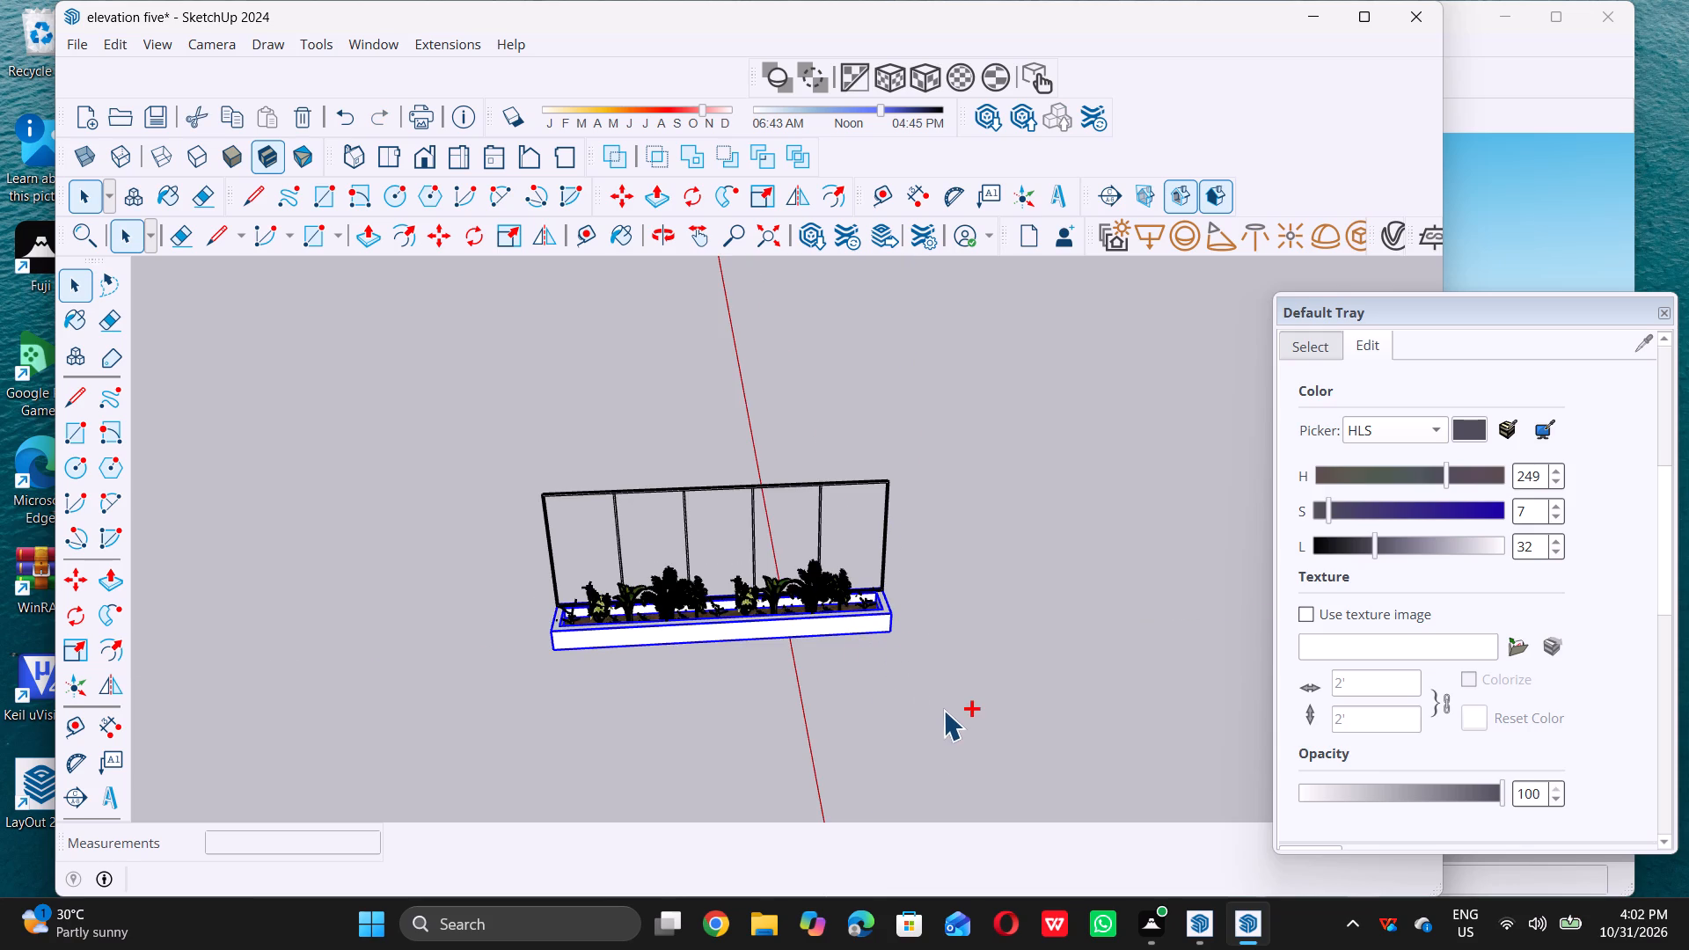
Undo the recent ungrouping edits on the framed planter.
{"action": "key", "text": "ctrl+z"}
{"action": "key", "text": "ctrl+z"}
{"action": "key", "text": "ctrl+z"}
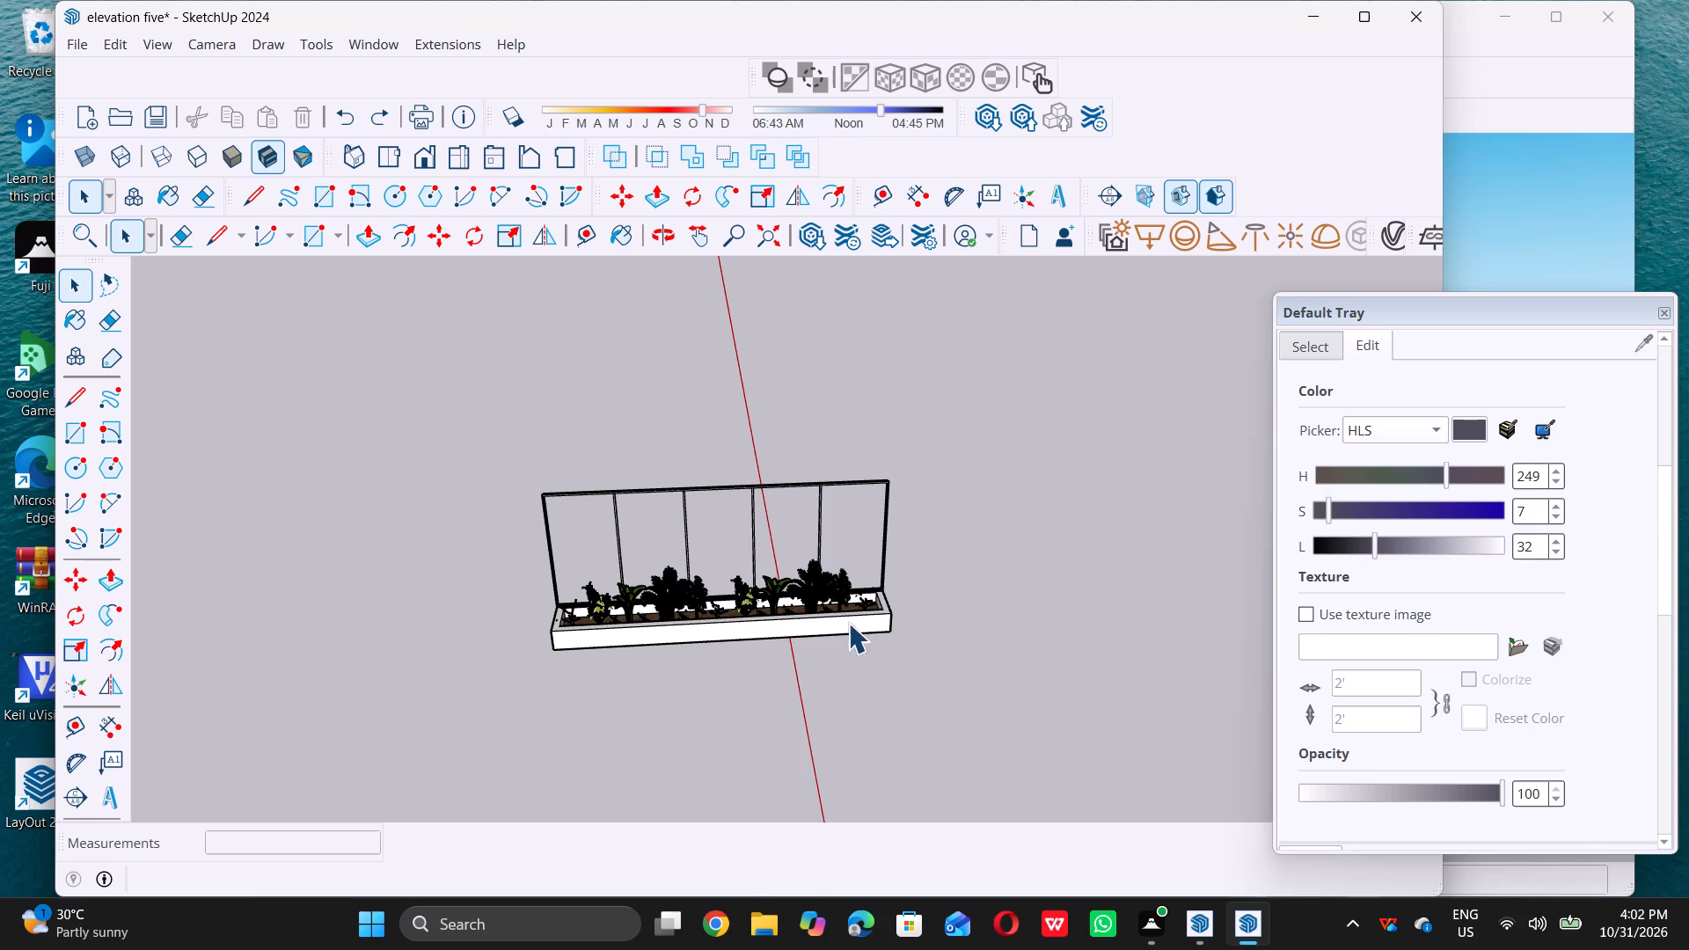
Rotate the whole framed planter 90 degrees on the ground plane with the Rotate tool.
{"action": "left_click", "coordinate": [839, 610]}
{"action": "key", "text": "m"}
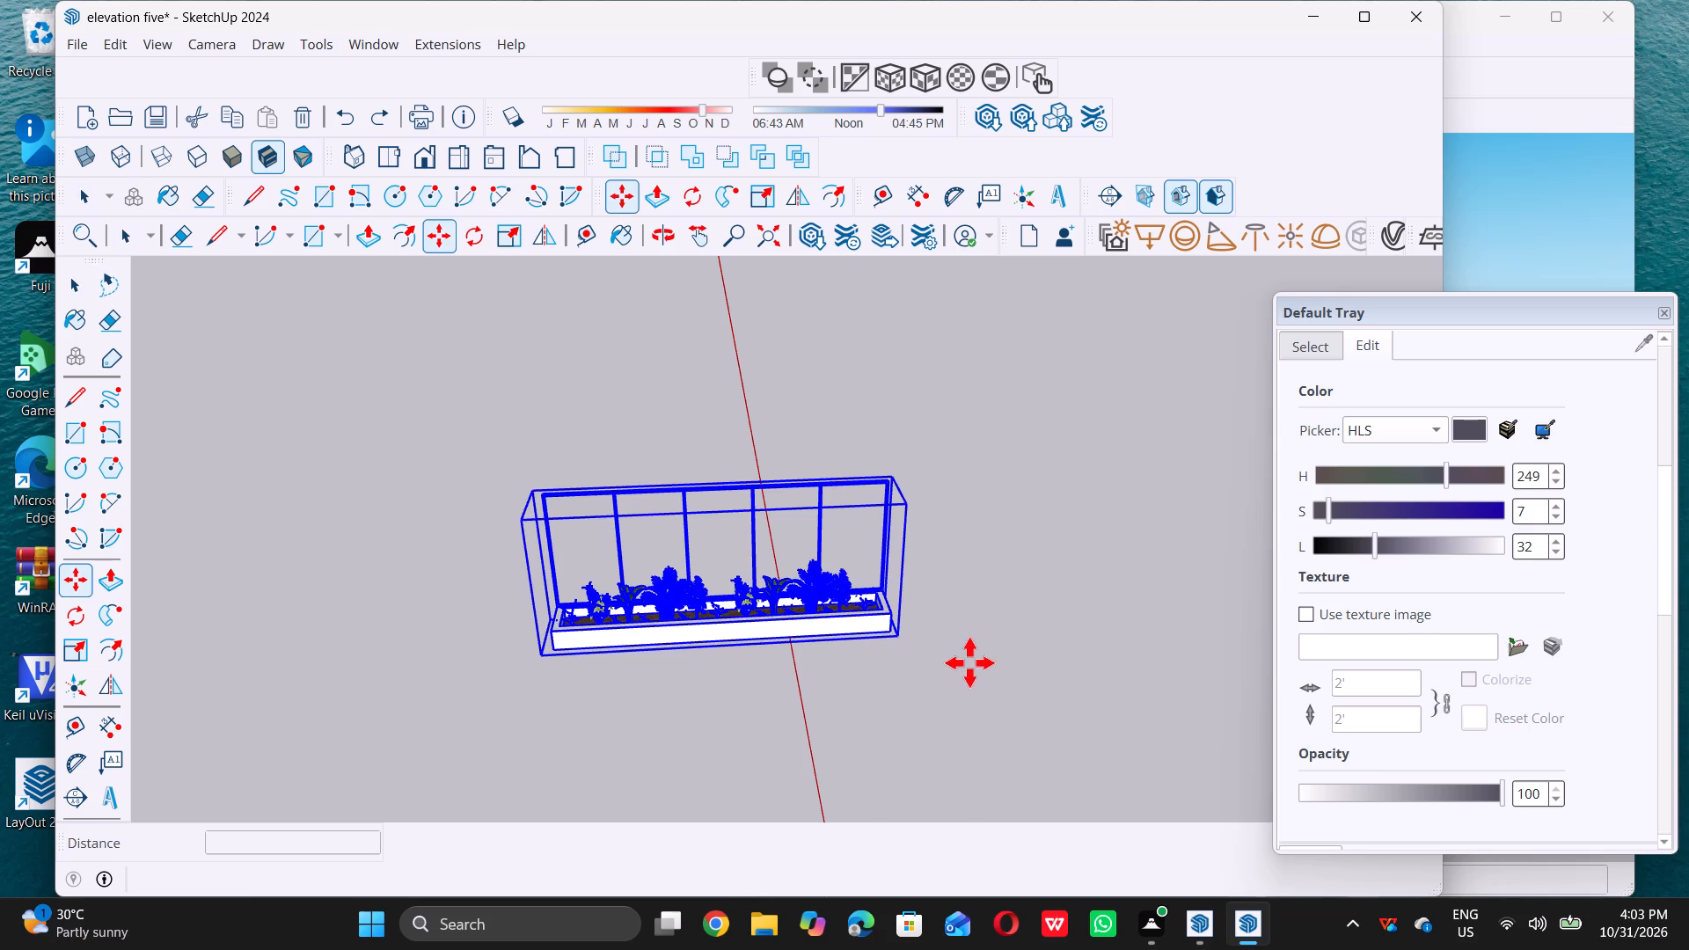
{"action": "key", "text": "space"}
{"action": "key", "text": "q"}
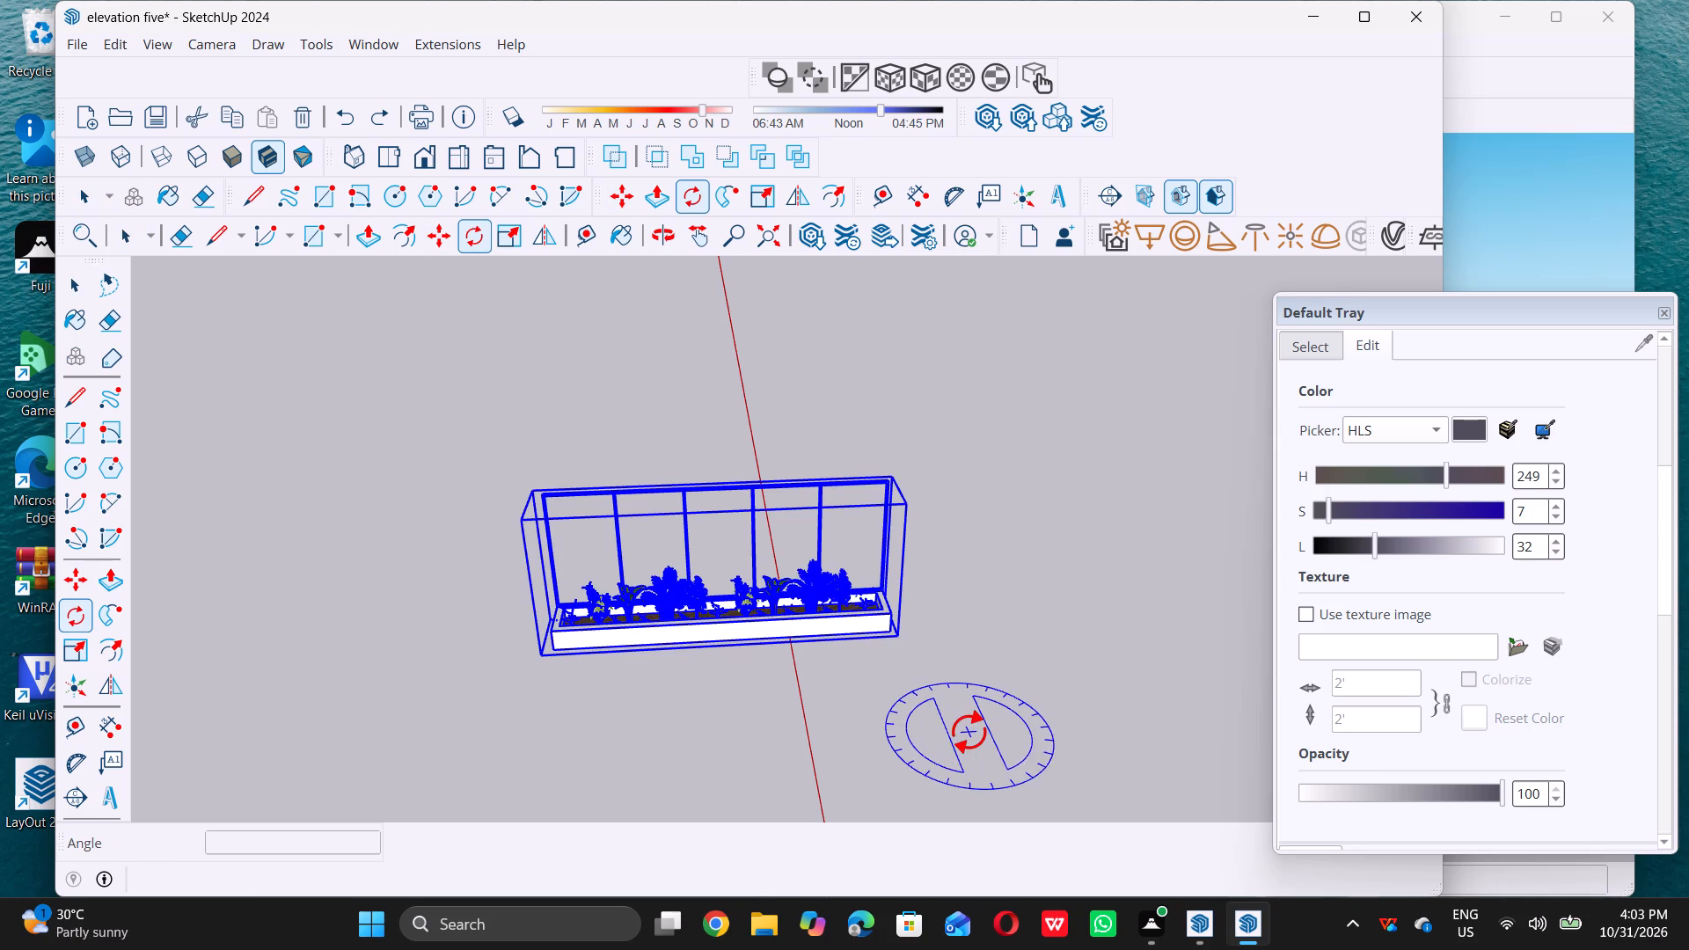
{"action": "left_click", "coordinate": [969, 732]}
{"action": "scroll", "coordinate": [1117, 734], "scroll_direction": "down", "scroll_amount": 4}
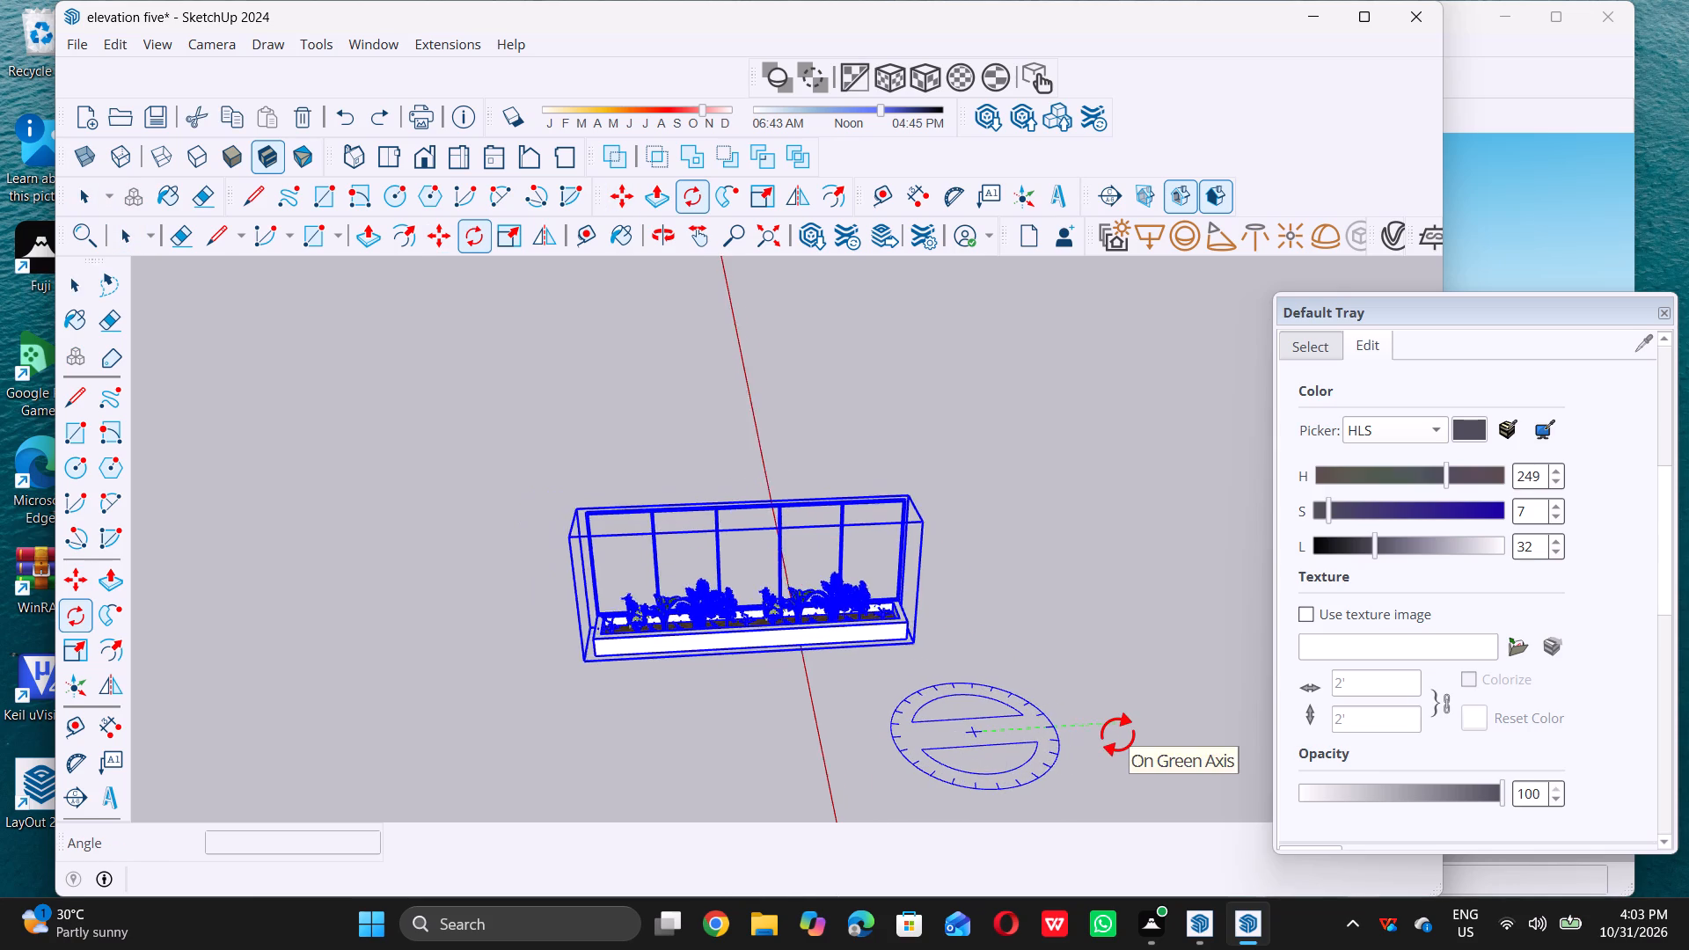
{"action": "scroll", "coordinate": [1117, 734], "scroll_direction": "down", "scroll_amount": 5}
{"action": "scroll", "coordinate": [1112, 735], "scroll_direction": "down", "scroll_amount": 16}
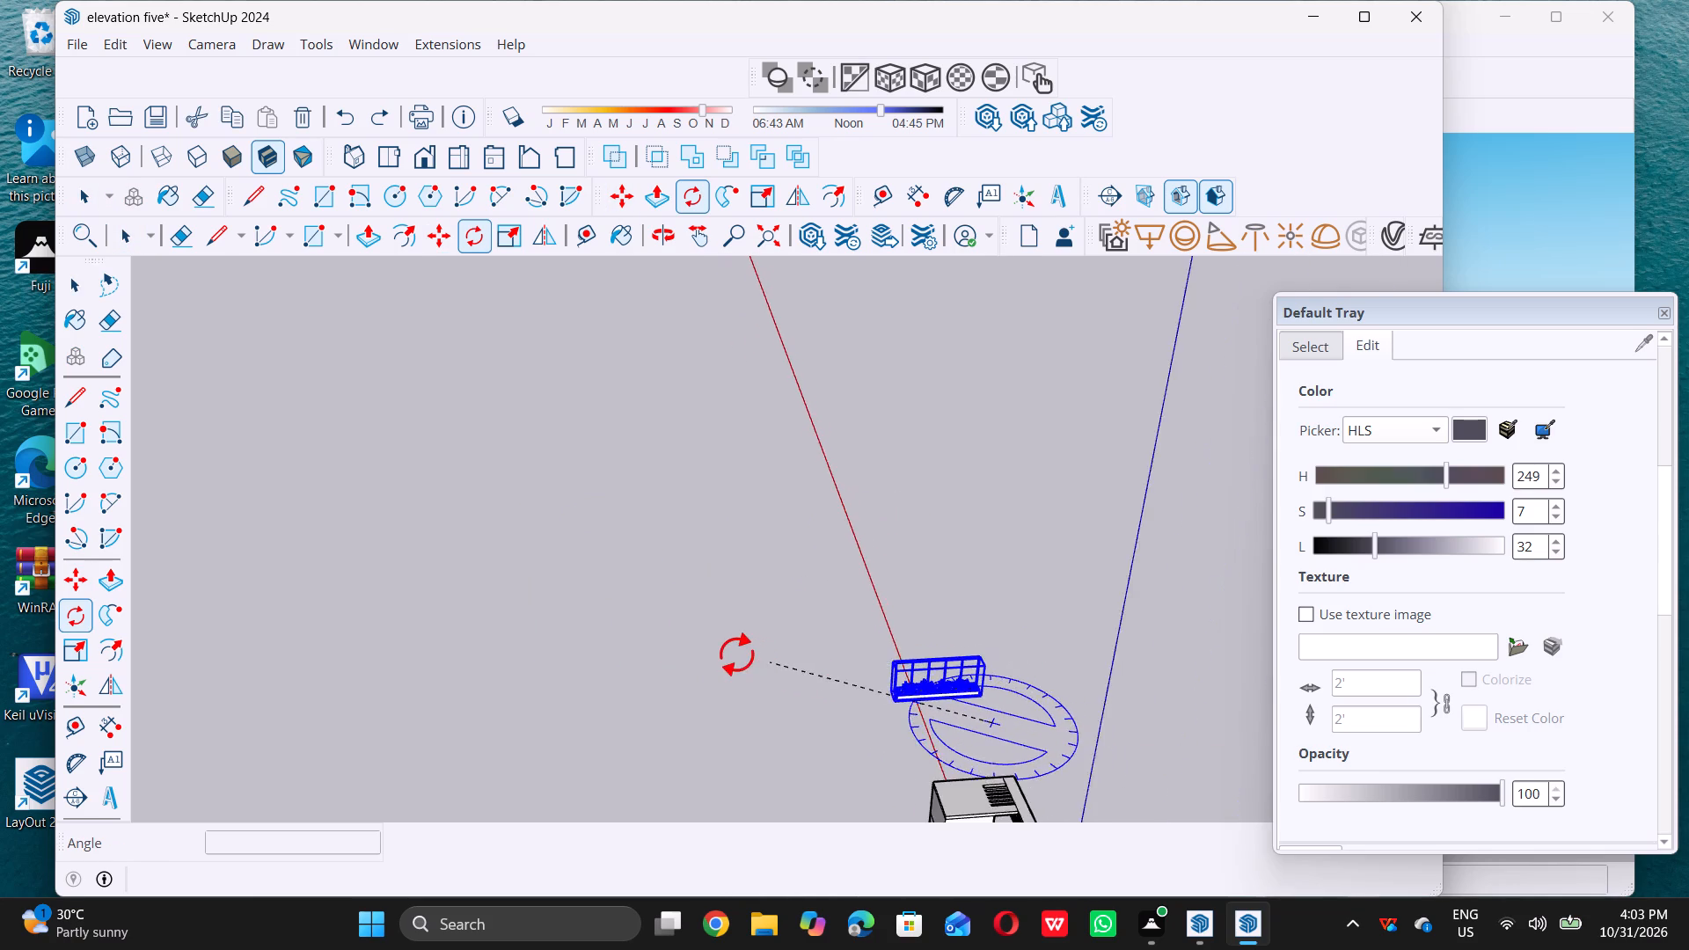
{"action": "scroll", "coordinate": [736, 654], "scroll_direction": "down", "scroll_amount": 7}
{"action": "middle_click_drag", "start_coordinate": [841, 706], "coordinate": [639, 696]}
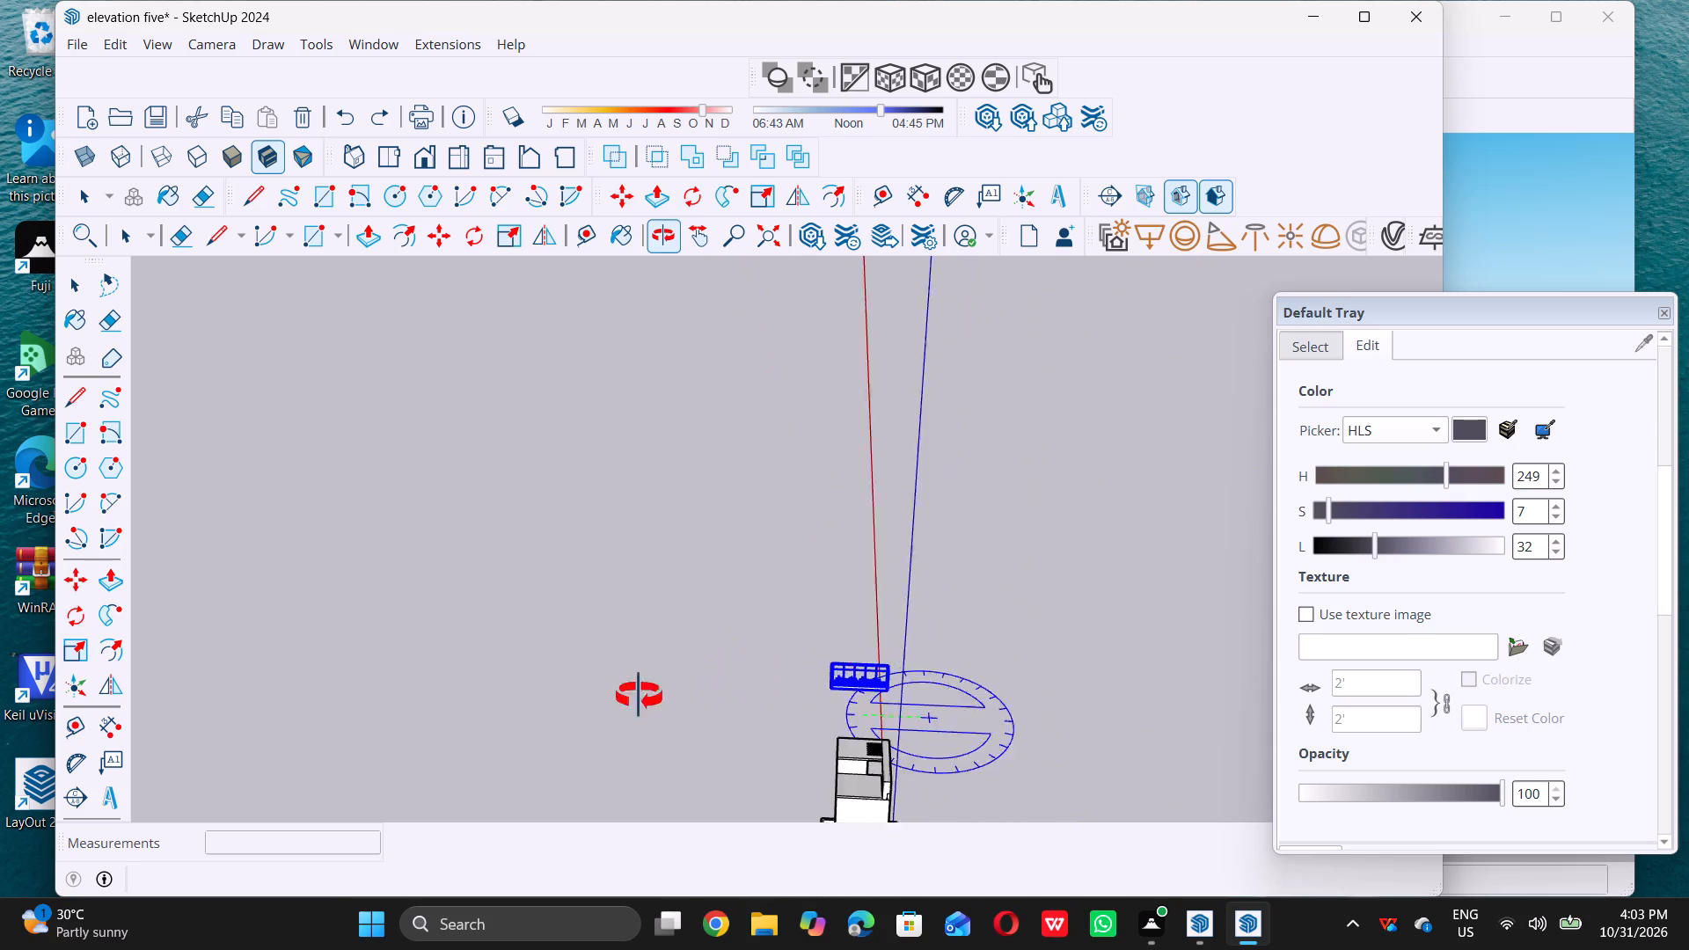
{"action": "middle_click_drag", "start_coordinate": [639, 696], "coordinate": [433, 686]}
{"action": "middle_click", "coordinate": [430, 686]}
{"action": "scroll", "coordinate": [413, 683], "scroll_direction": "down", "scroll_amount": 17}
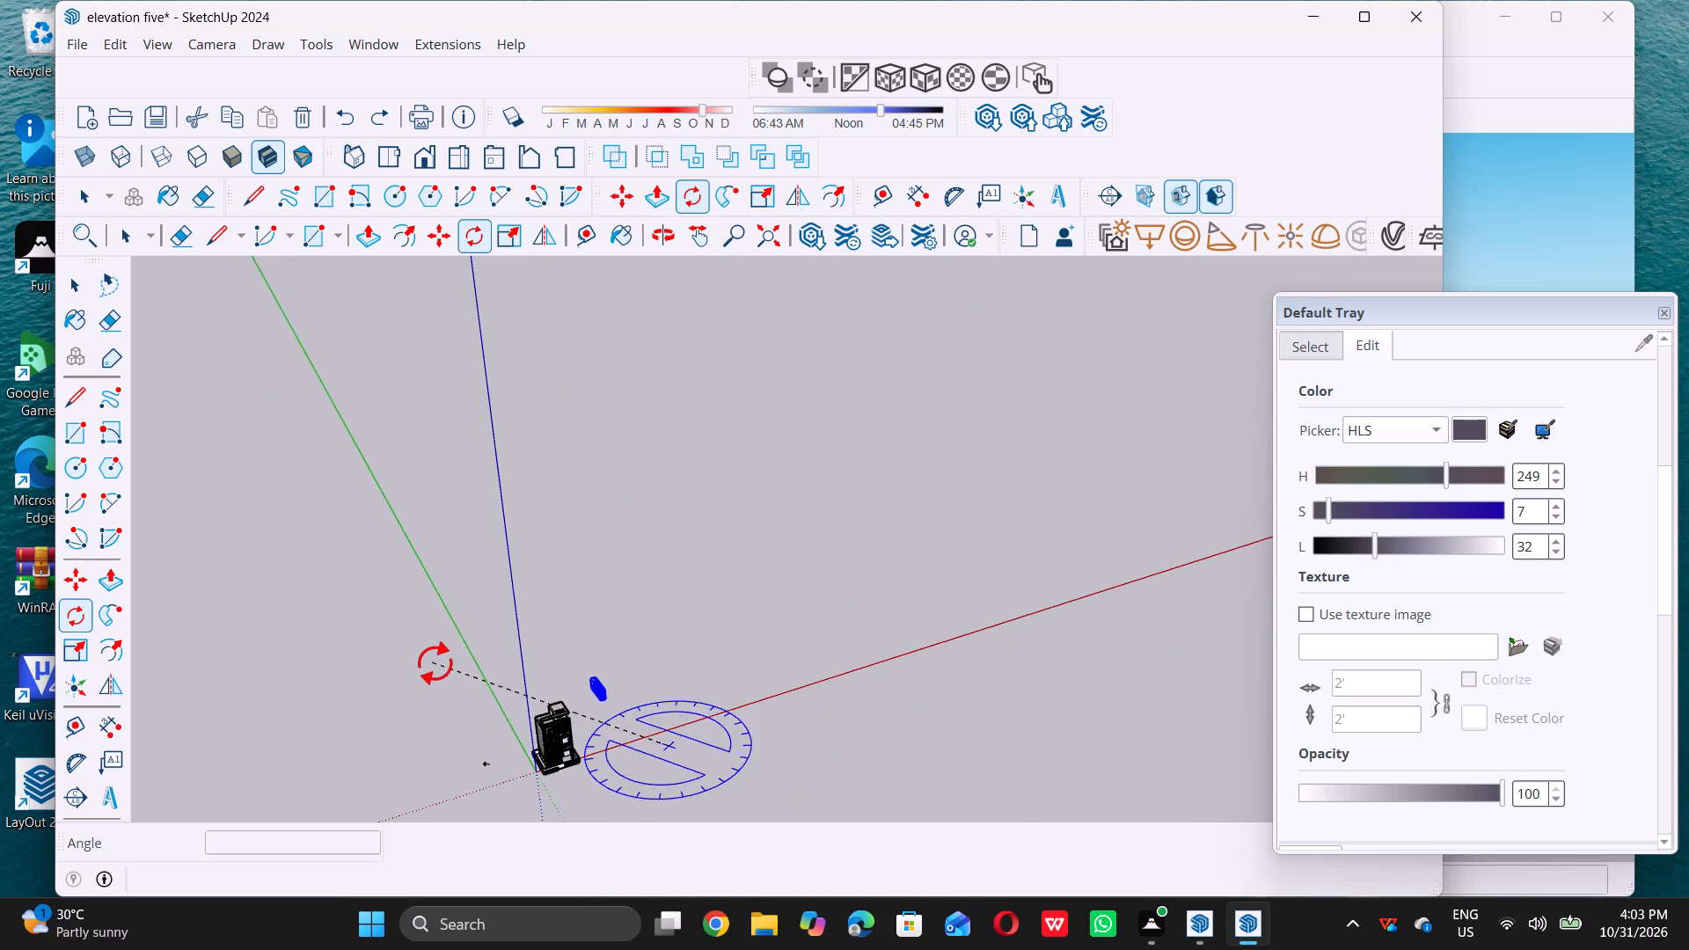
{"action": "scroll", "coordinate": [435, 663], "scroll_direction": "down", "scroll_amount": 2}
{"action": "scroll", "coordinate": [730, 778], "scroll_direction": "up", "scroll_amount": 11}
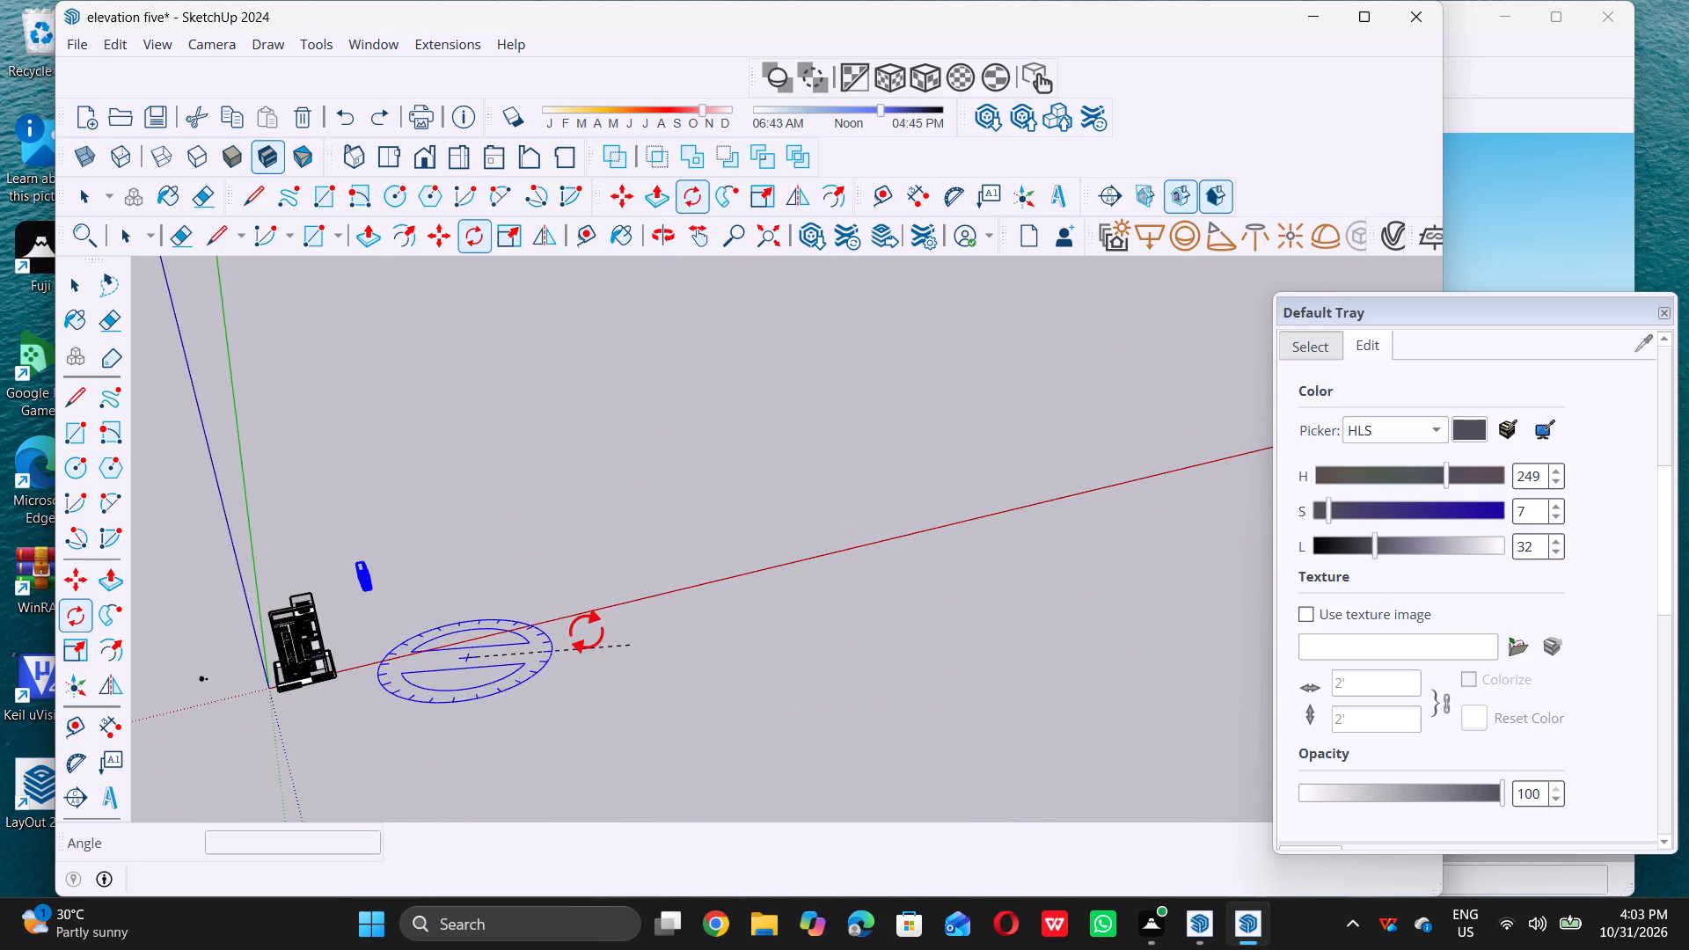
{"action": "left_click", "coordinate": [765, 595]}
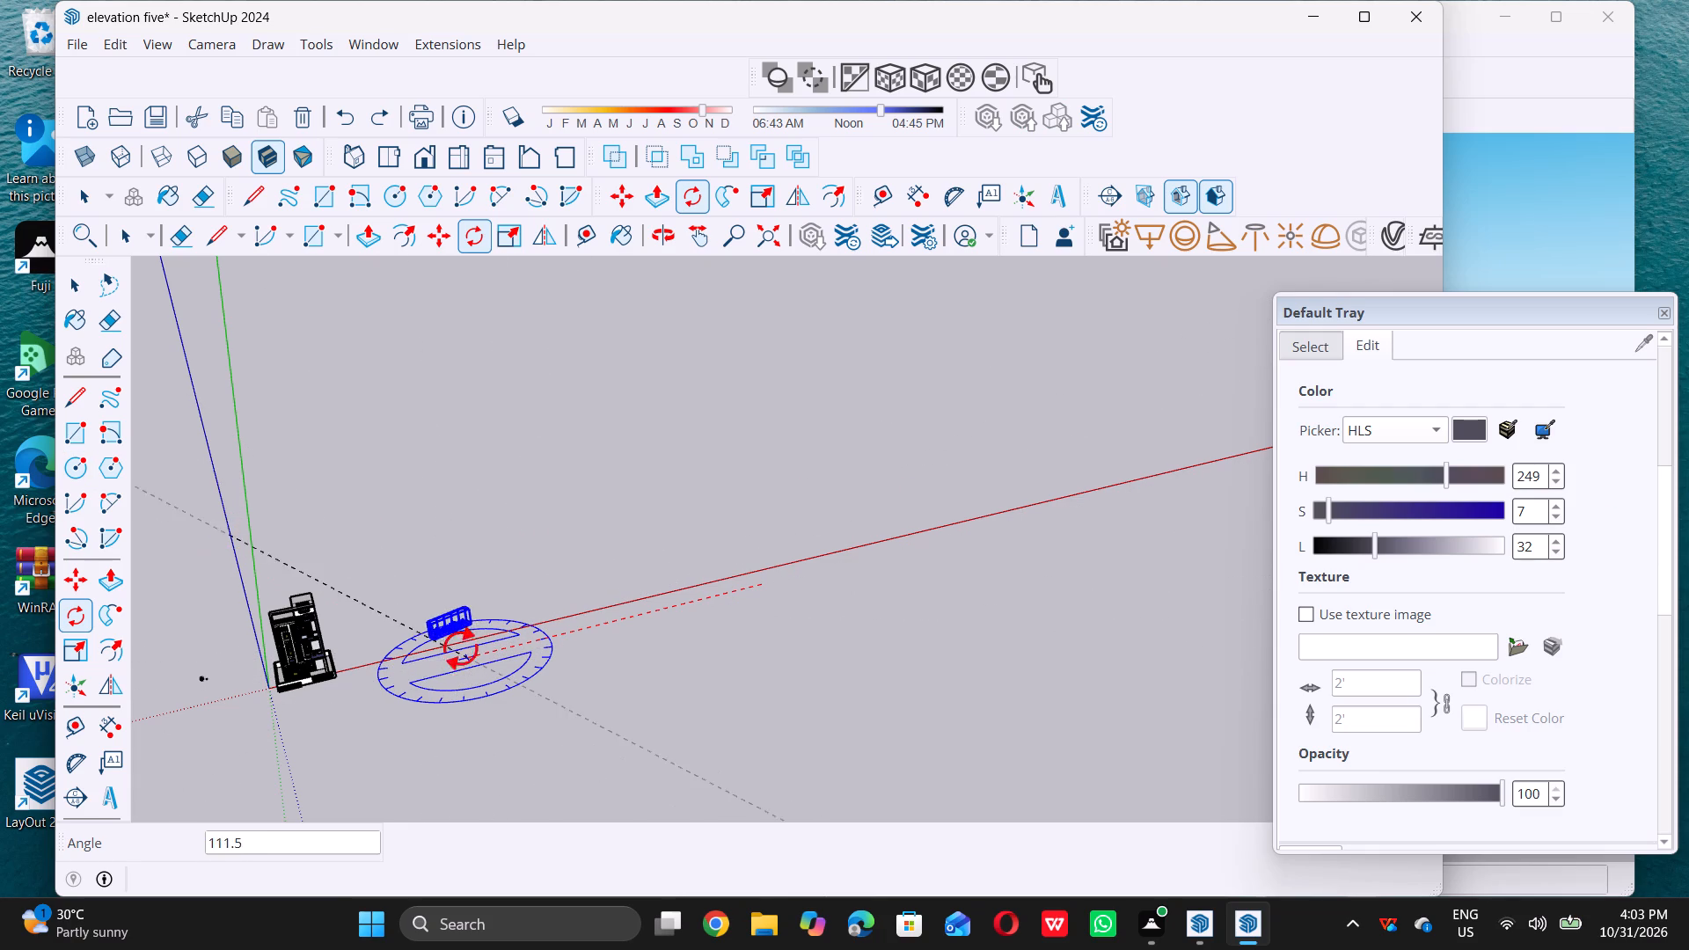
{"action": "left_click", "coordinate": [387, 522]}
{"action": "key", "text": "space"}
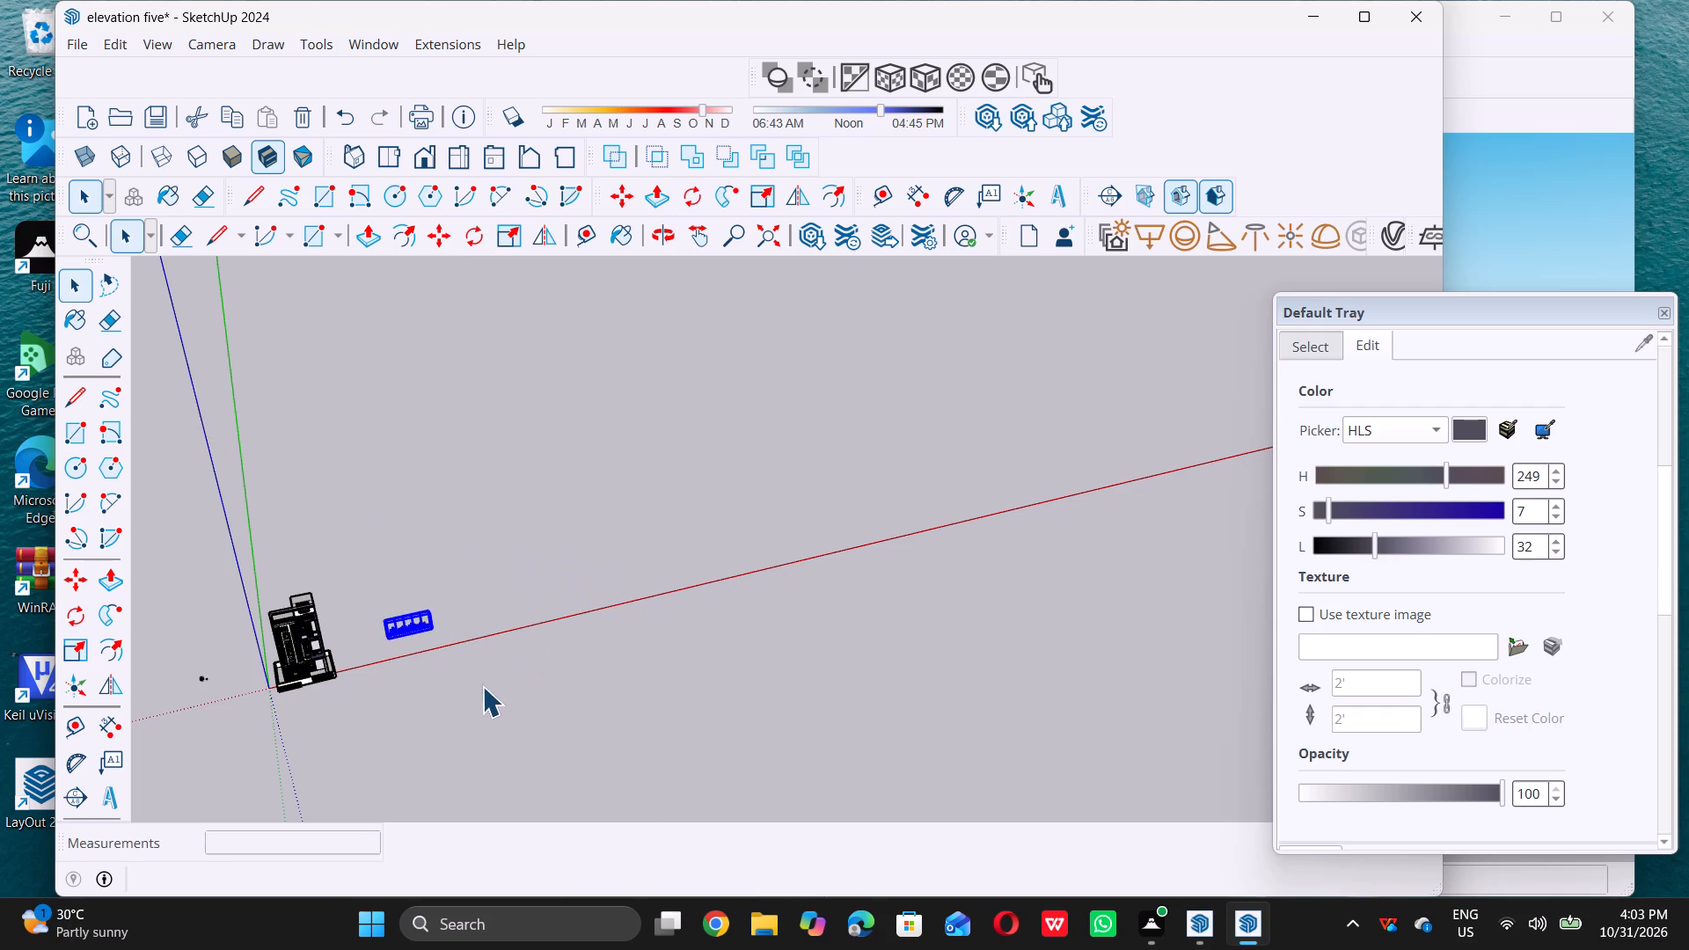
Move the framed planter by the trough's lower front corner about 83' to just in front of the house's front boundary wall.
{"action": "scroll", "coordinate": [438, 719], "scroll_direction": "up", "scroll_amount": 10}
{"action": "scroll", "coordinate": [572, 698], "scroll_direction": "down", "scroll_amount": 7}
{"action": "middle_click_drag", "start_coordinate": [366, 796], "coordinate": [358, 667]}
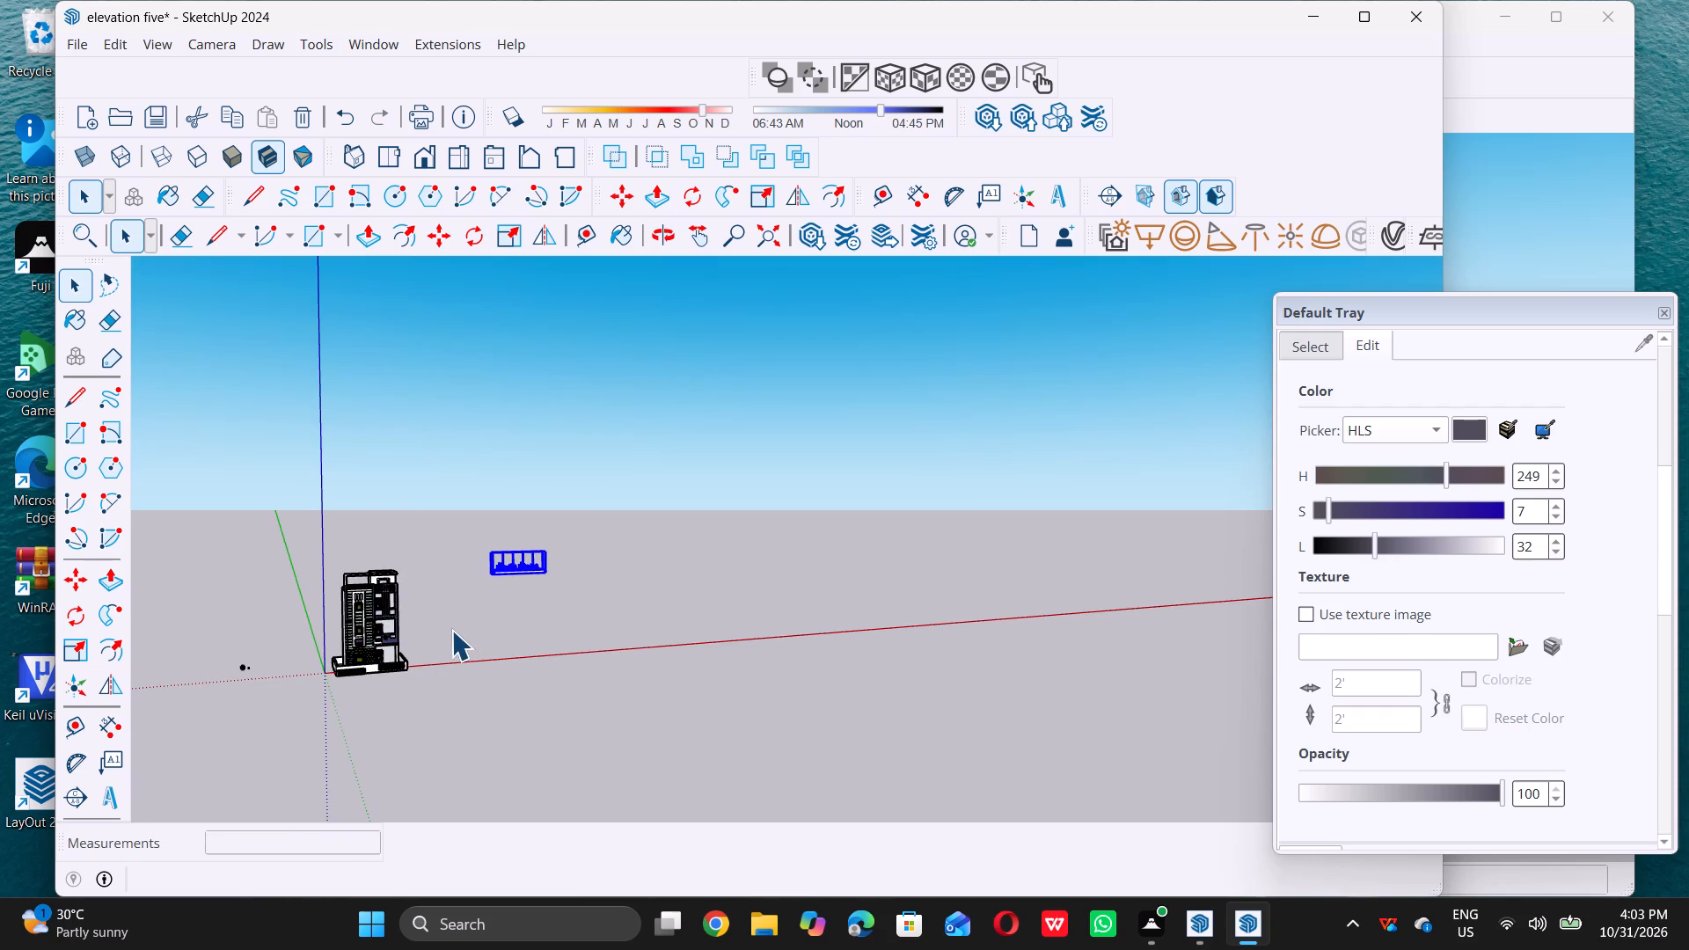
{"action": "key", "text": "m"}
{"action": "scroll", "coordinate": [478, 610], "scroll_direction": "up", "scroll_amount": 5}
{"action": "scroll", "coordinate": [524, 552], "scroll_direction": "up", "scroll_amount": 6}
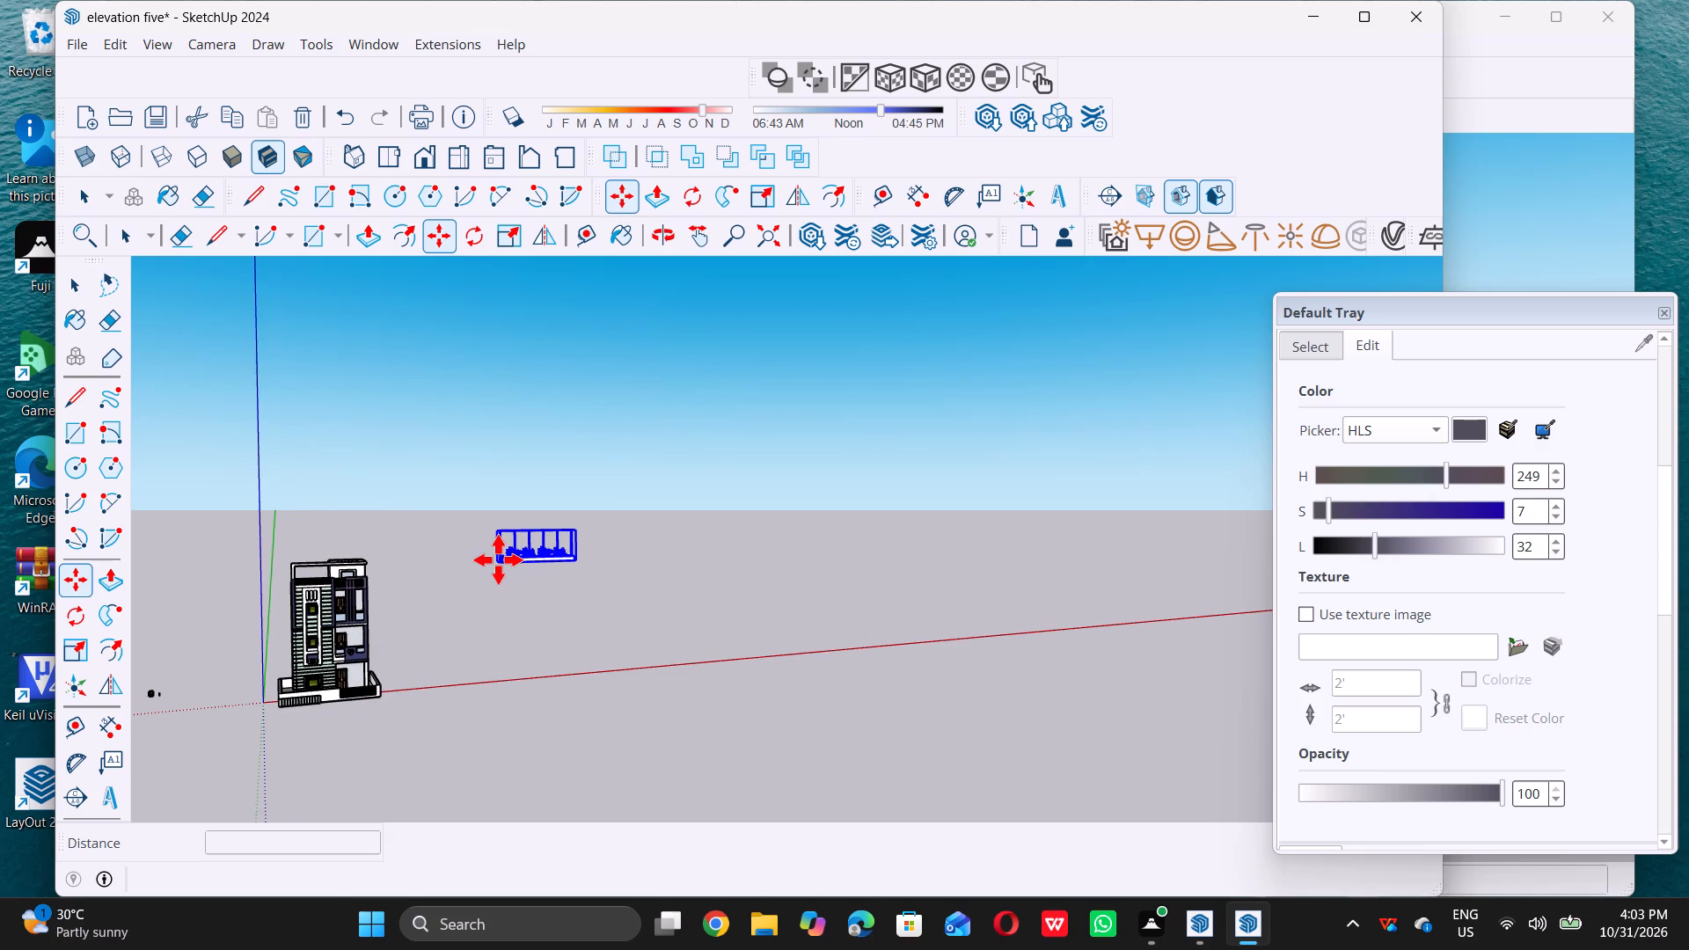
{"action": "scroll", "coordinate": [498, 559], "scroll_direction": "up", "scroll_amount": 20}
{"action": "scroll", "coordinate": [498, 559], "scroll_direction": "up", "scroll_amount": 5}
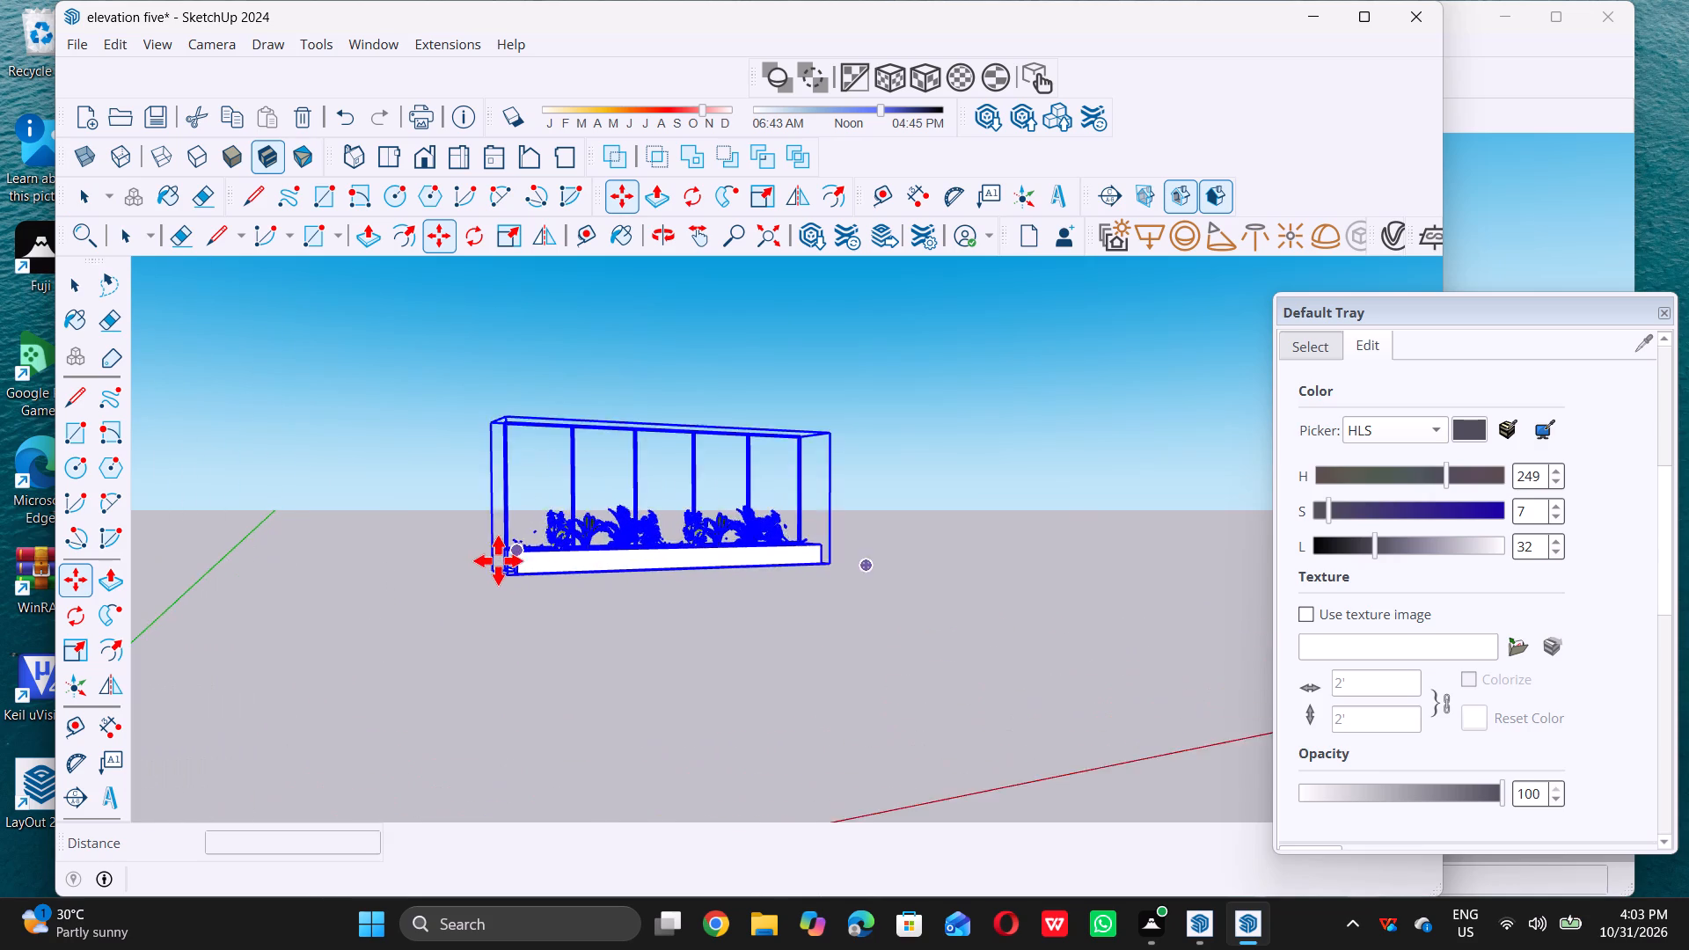
{"action": "scroll", "coordinate": [498, 560], "scroll_direction": "up", "scroll_amount": 2}
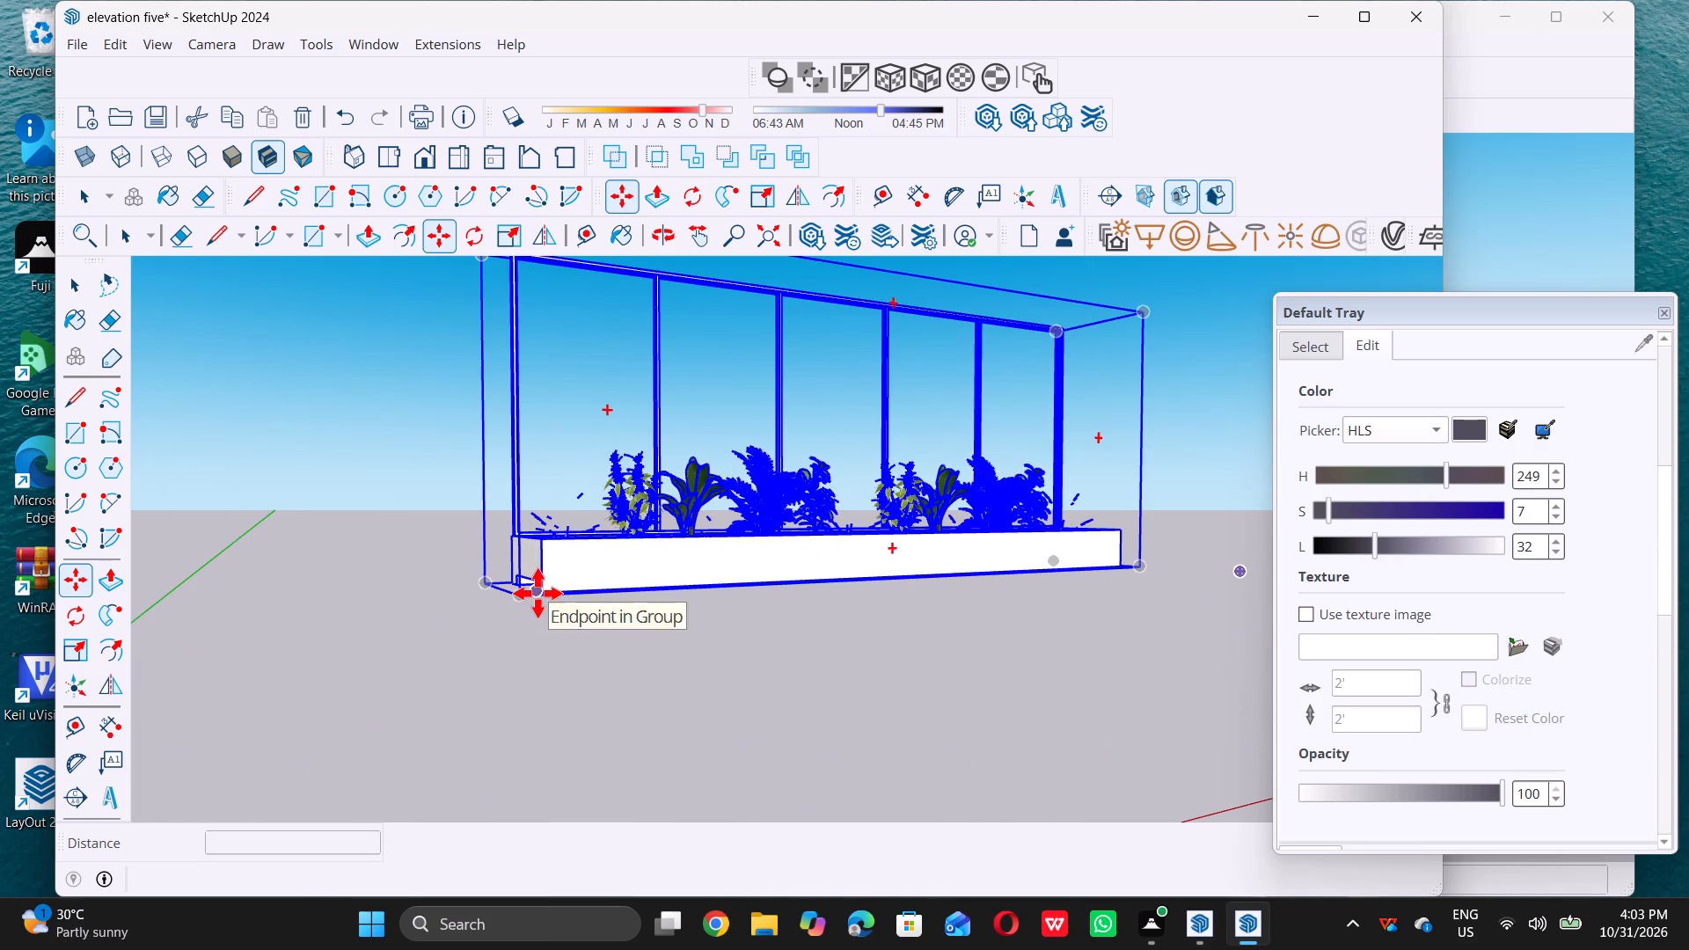
{"action": "left_click", "coordinate": [540, 595]}
{"action": "scroll", "coordinate": [529, 595], "scroll_direction": "down", "scroll_amount": 14}
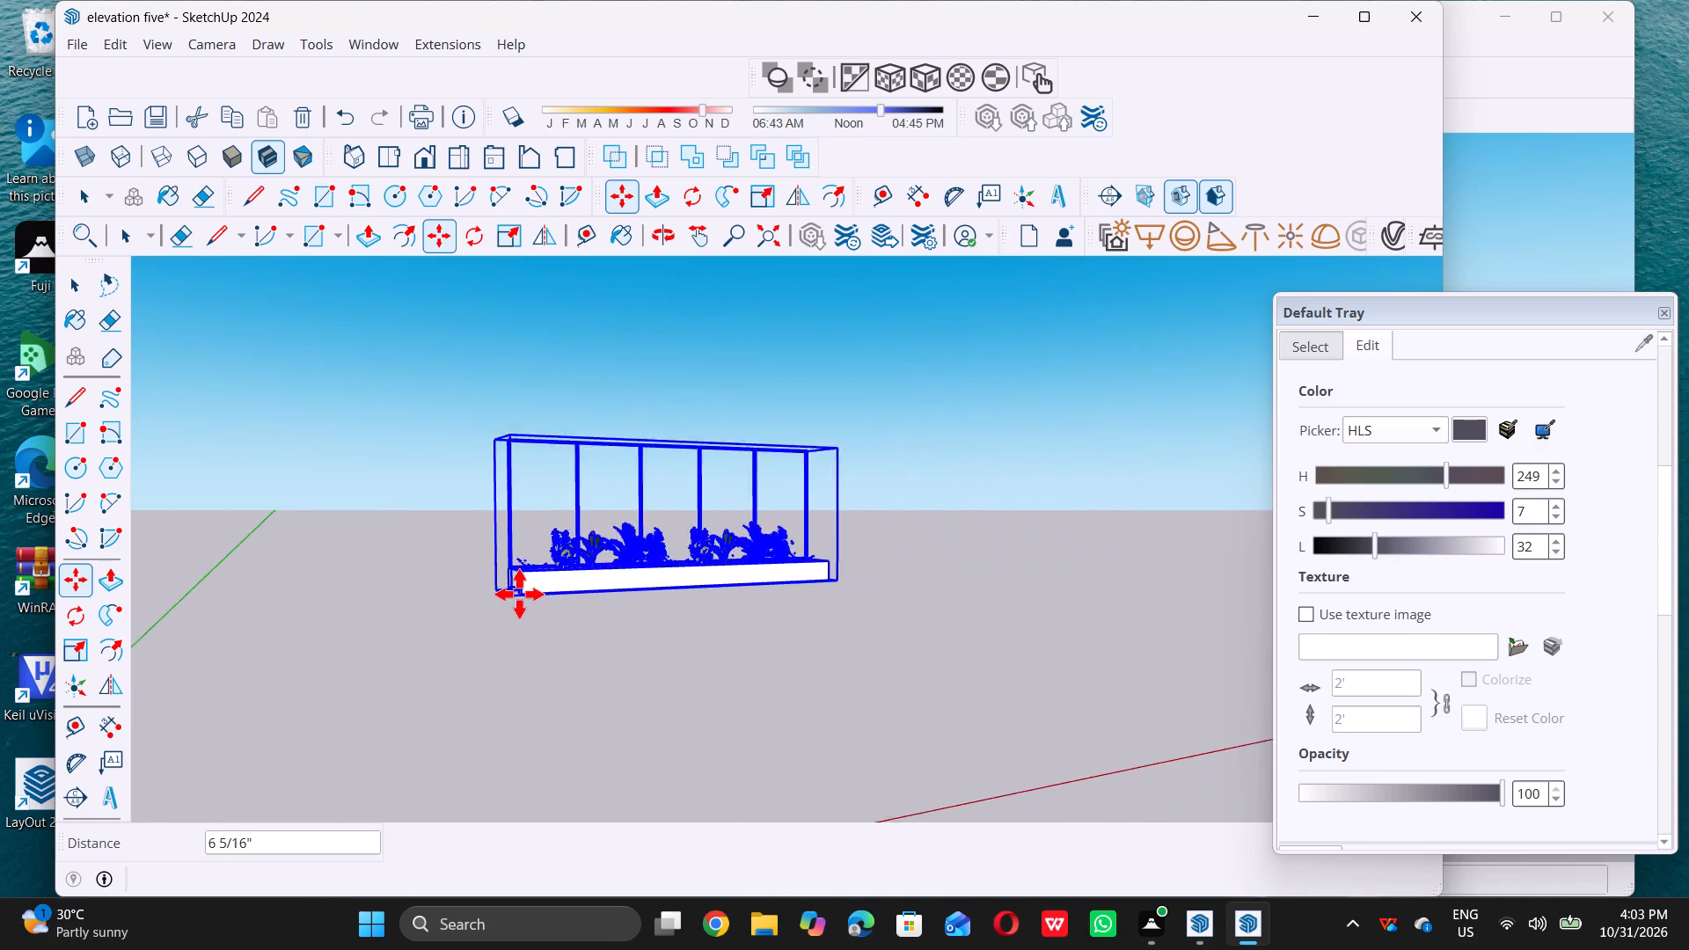
{"action": "scroll", "coordinate": [519, 594], "scroll_direction": "down", "scroll_amount": 20}
{"action": "scroll", "coordinate": [519, 594], "scroll_direction": "down", "scroll_amount": 10}
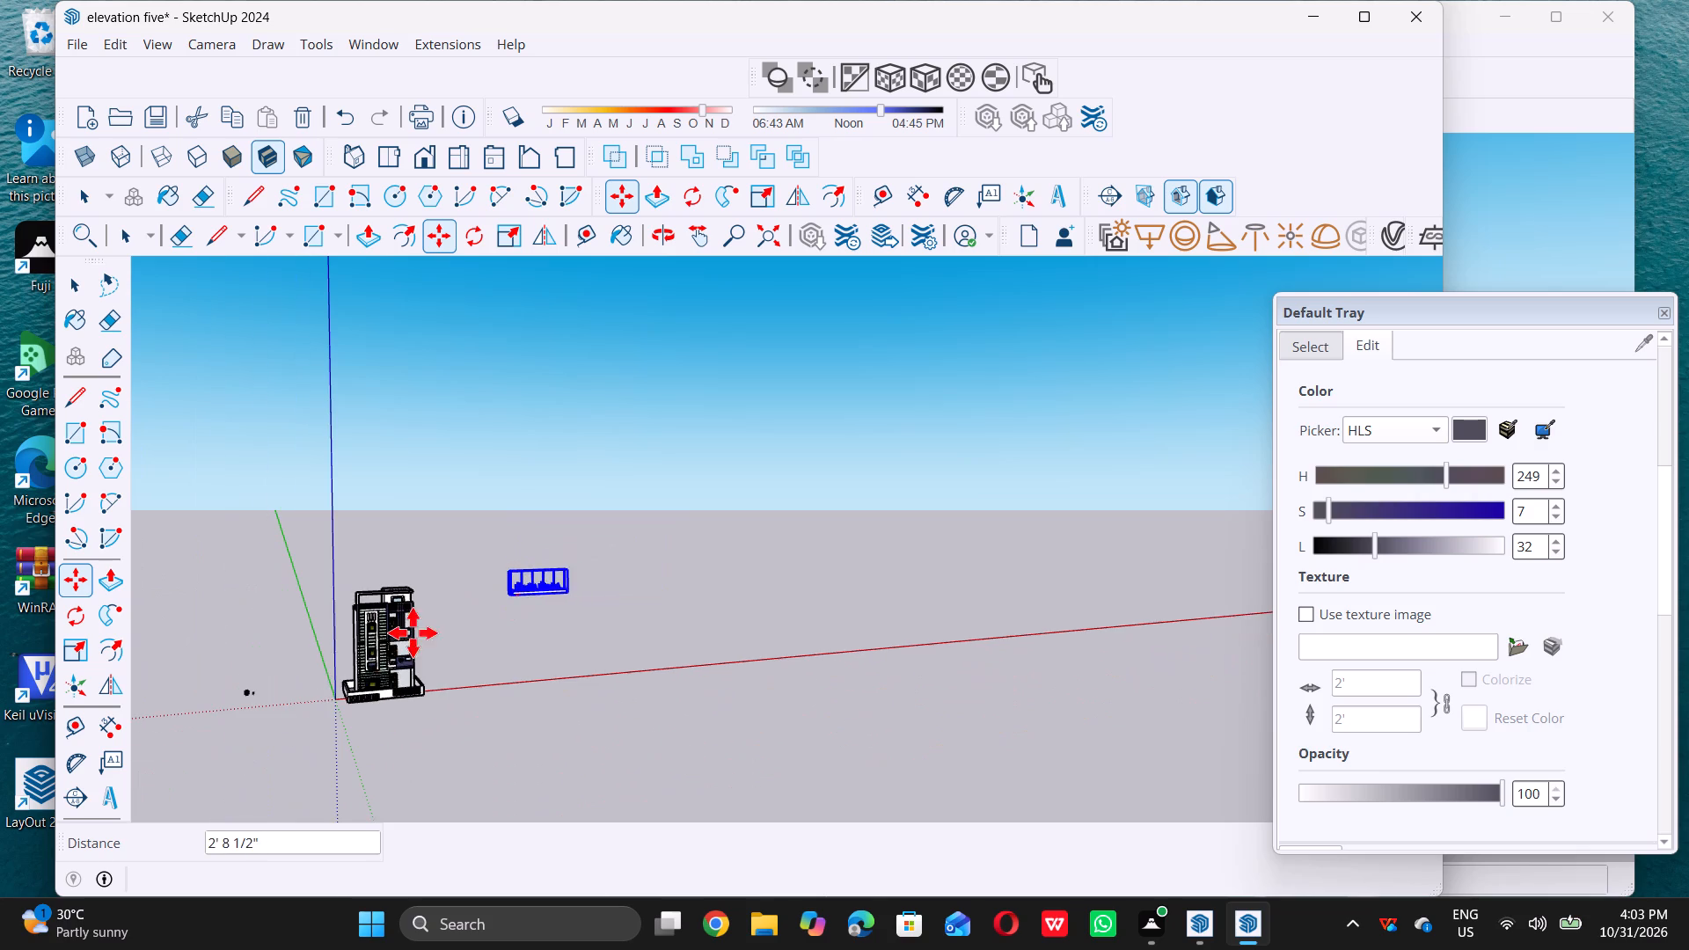
{"action": "scroll", "coordinate": [370, 695], "scroll_direction": "up", "scroll_amount": 18}
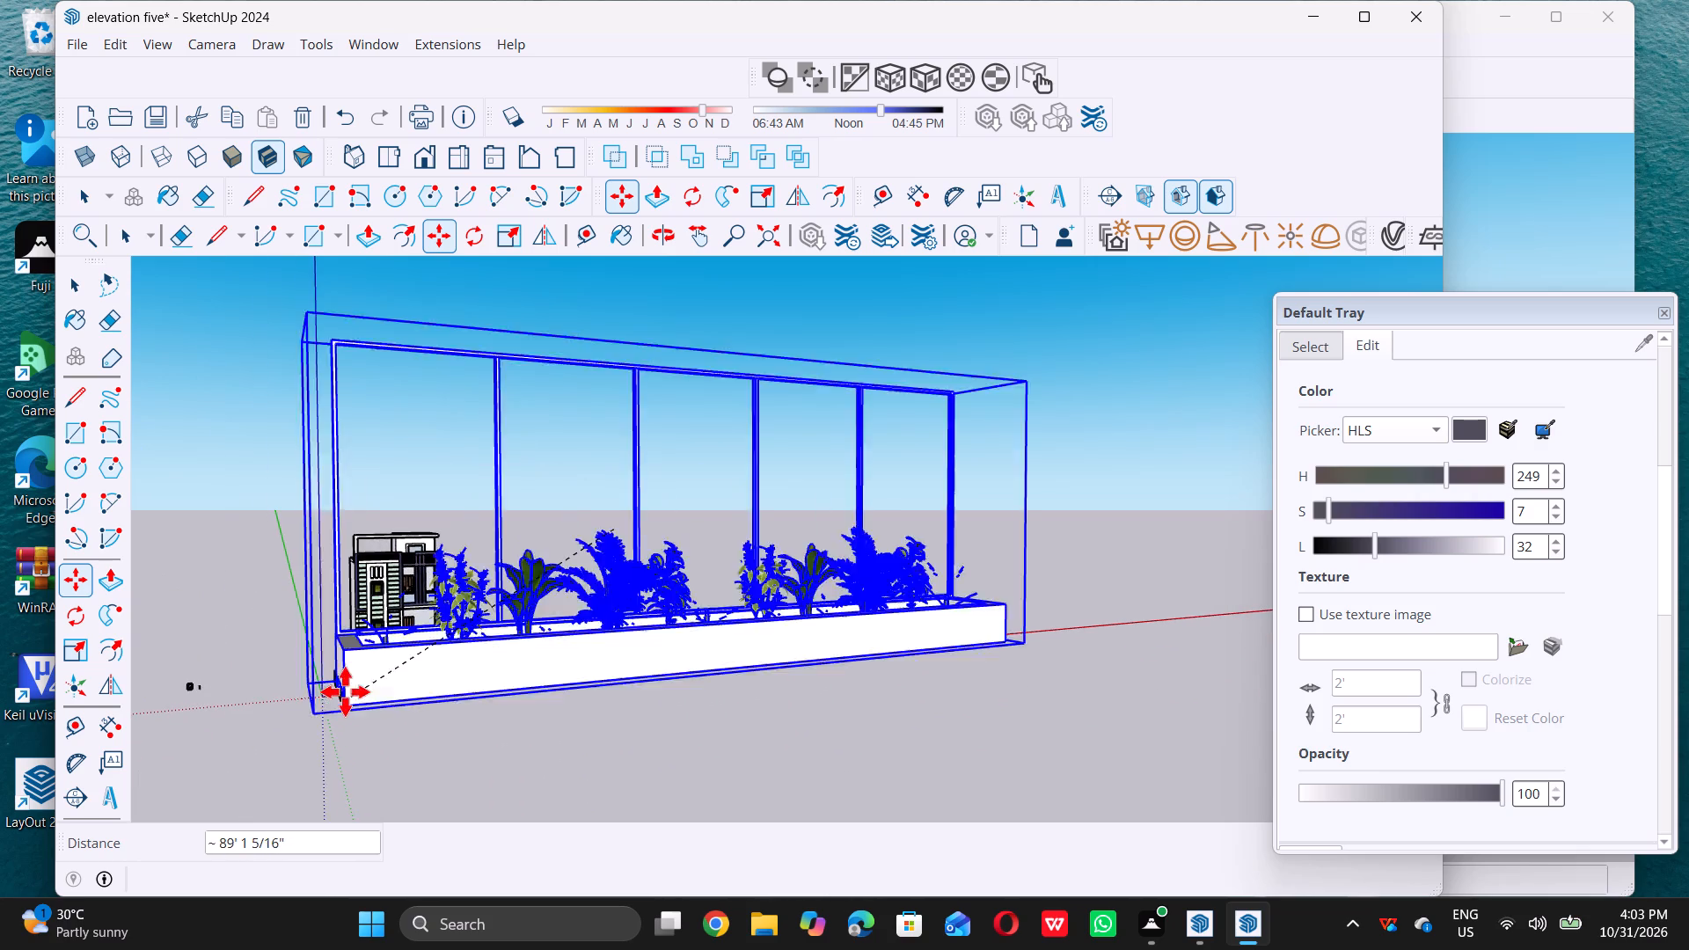
{"action": "scroll", "coordinate": [345, 689], "scroll_direction": "up", "scroll_amount": 18}
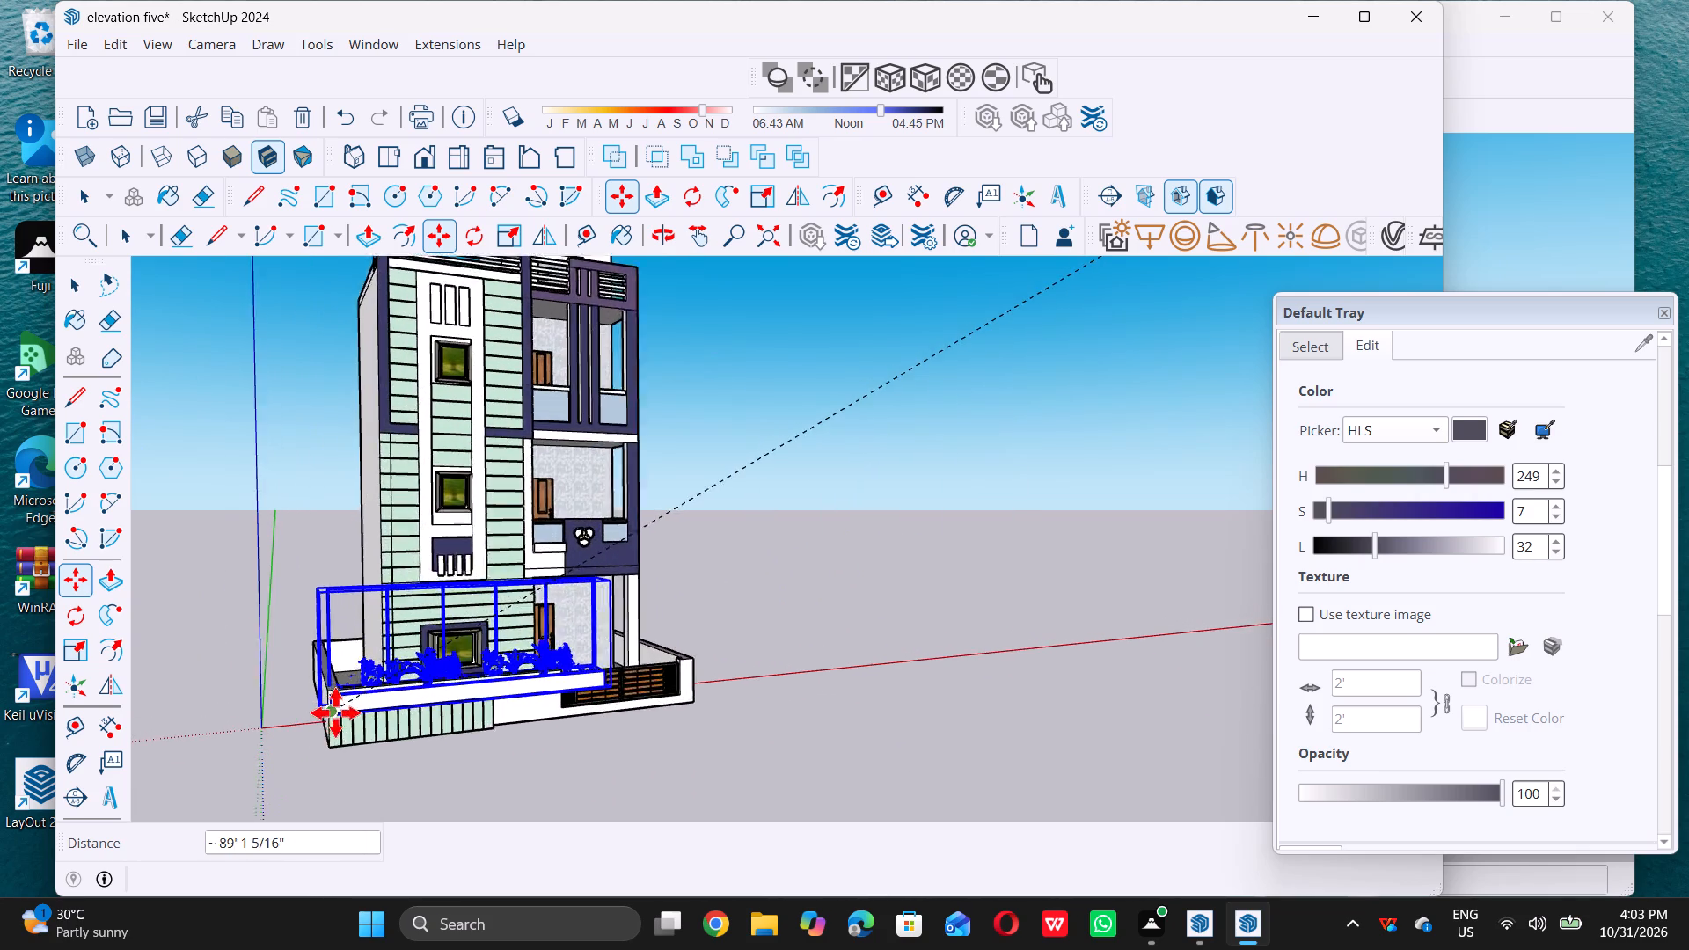
{"action": "scroll", "coordinate": [331, 718], "scroll_direction": "up", "scroll_amount": 9}
{"action": "scroll", "coordinate": [329, 715], "scroll_direction": "down", "scroll_amount": 6}
{"action": "scroll", "coordinate": [369, 703], "scroll_direction": "up", "scroll_amount": 4}
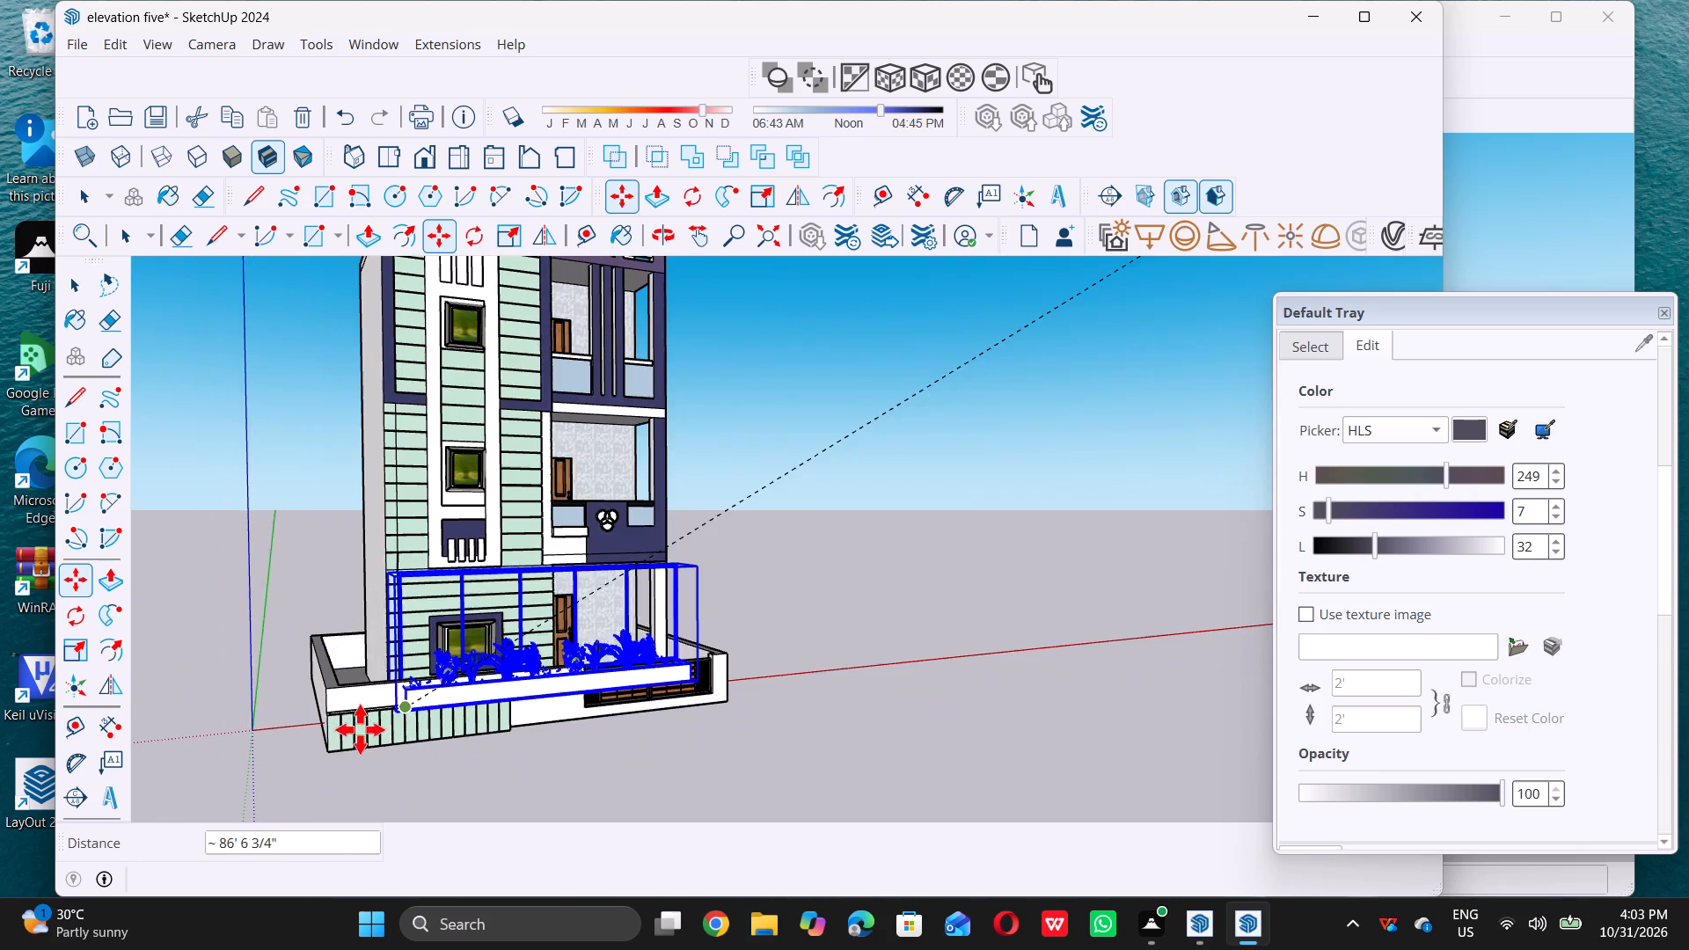
{"action": "middle_click_drag", "start_coordinate": [360, 730], "coordinate": [665, 699]}
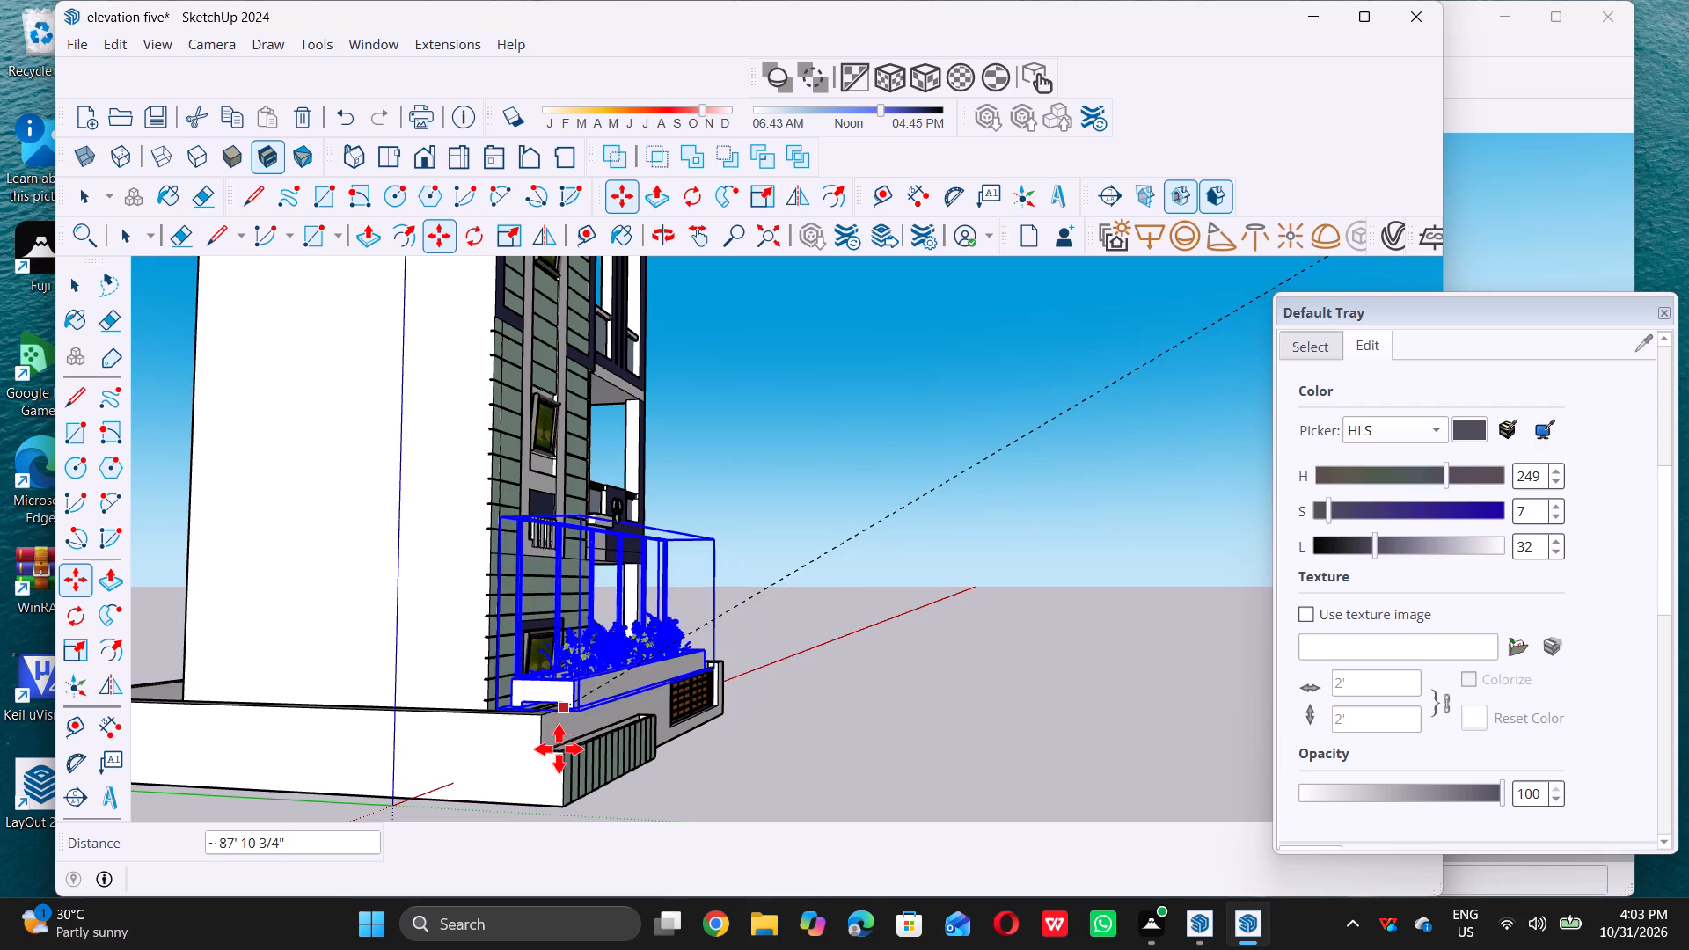
{"action": "scroll", "coordinate": [577, 753], "scroll_direction": "up", "scroll_amount": 10}
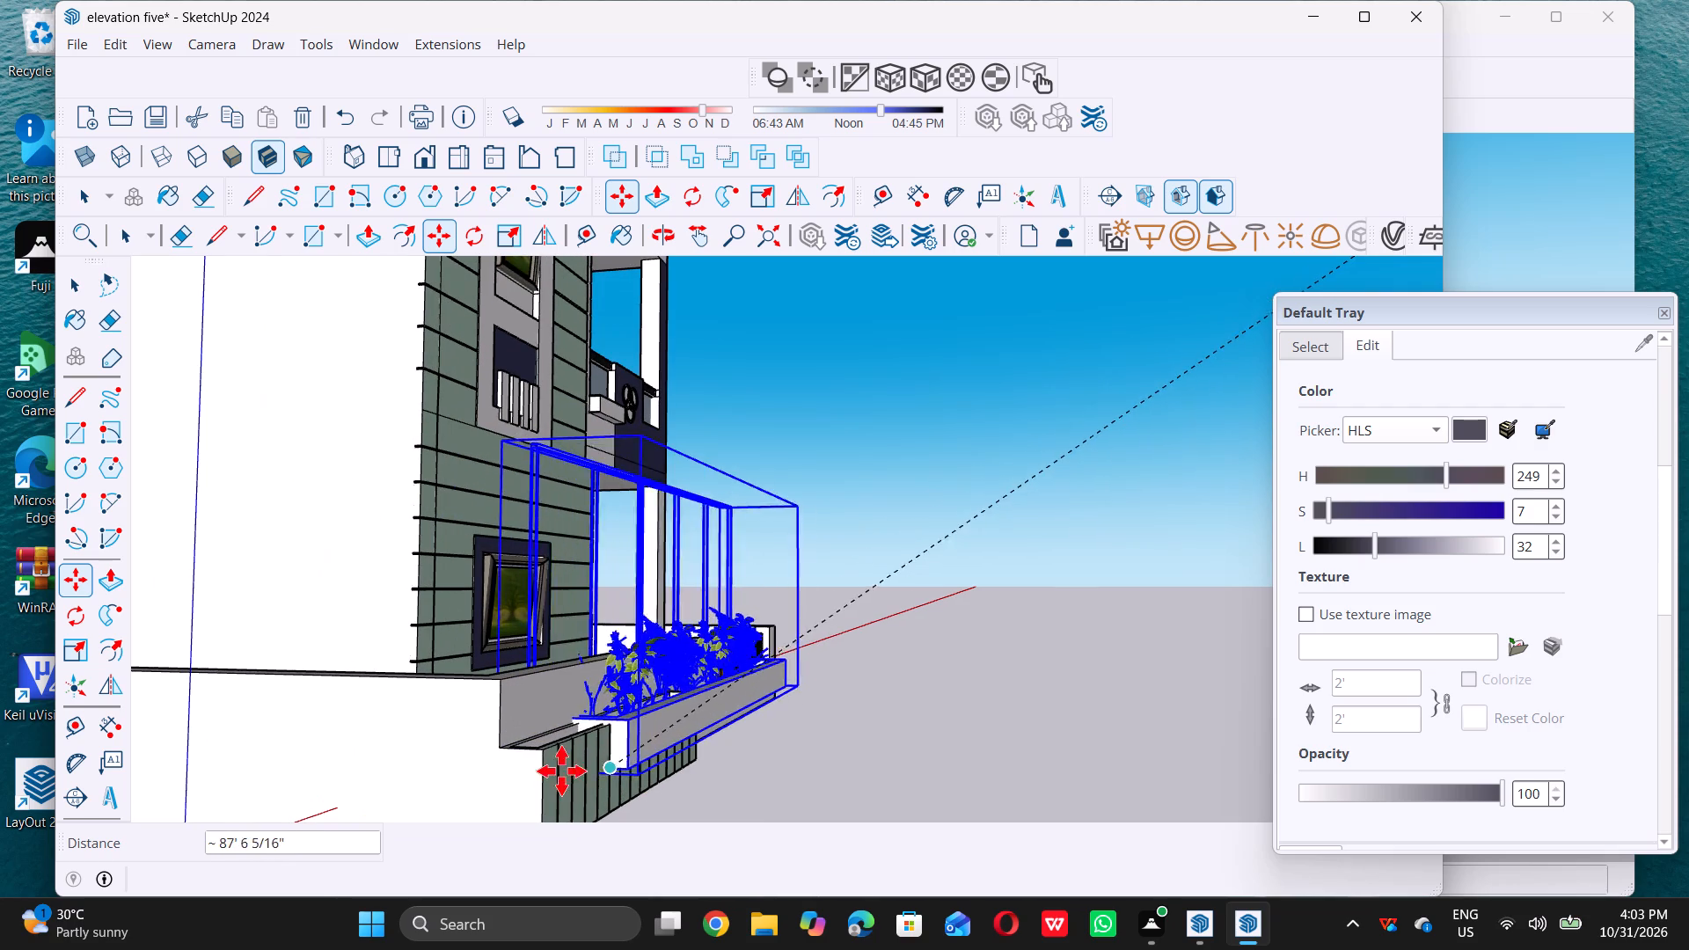
{"action": "scroll", "coordinate": [574, 775], "scroll_direction": "down", "scroll_amount": 13}
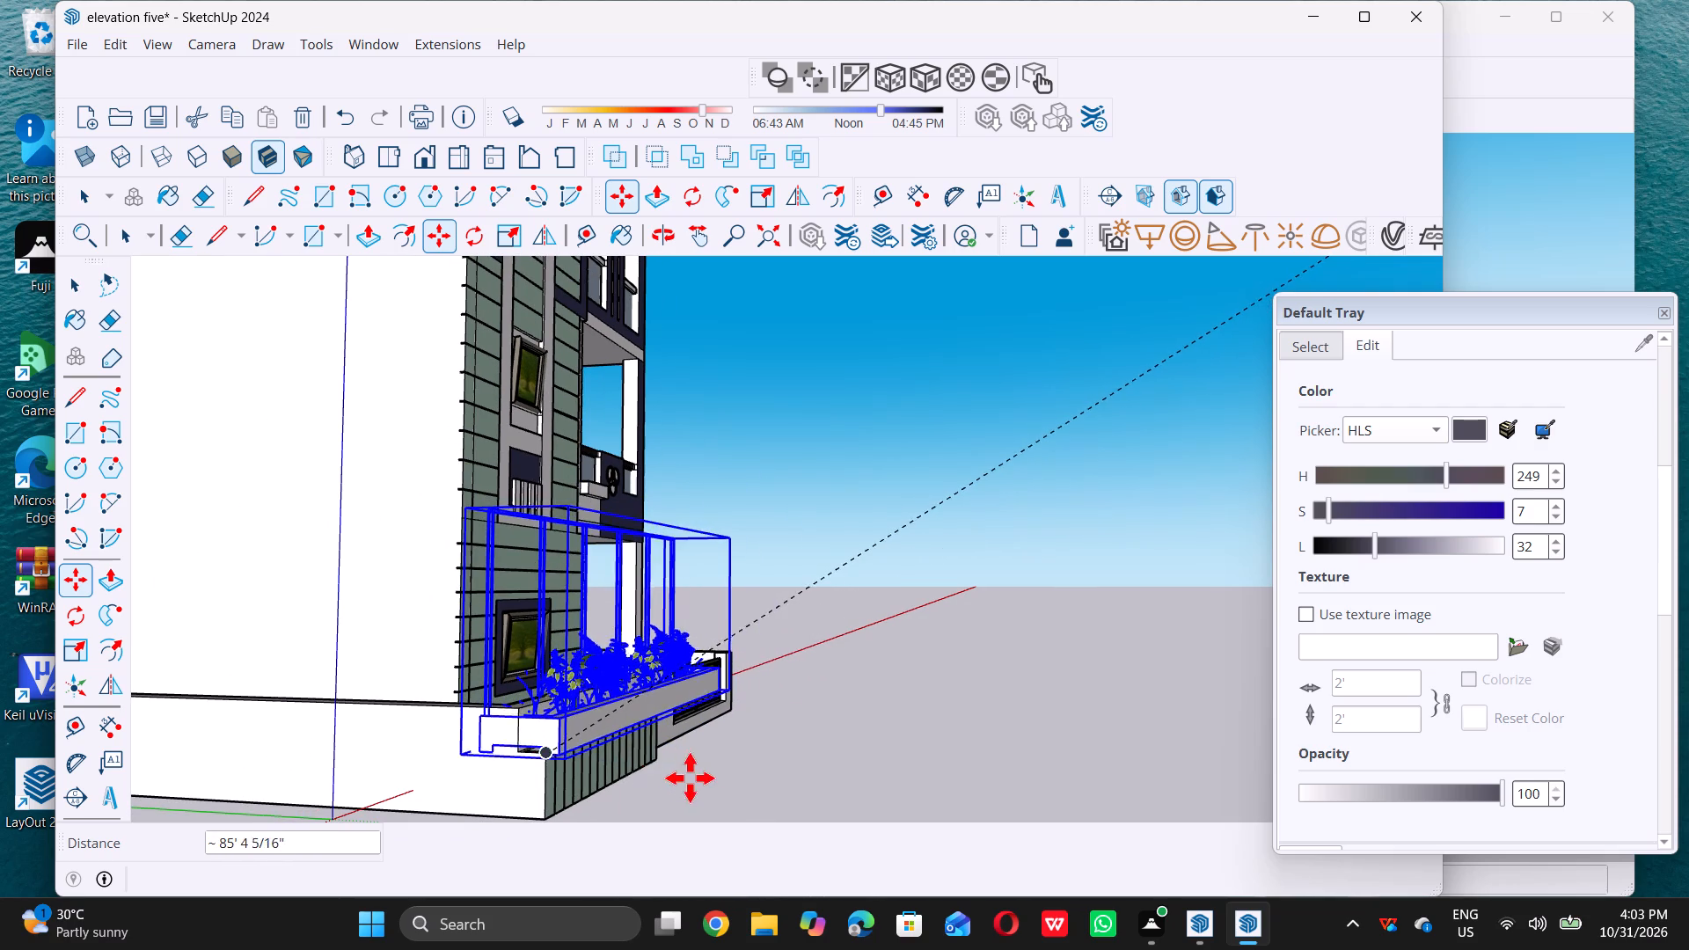
{"action": "scroll", "coordinate": [735, 791], "scroll_direction": "down", "scroll_amount": 5}
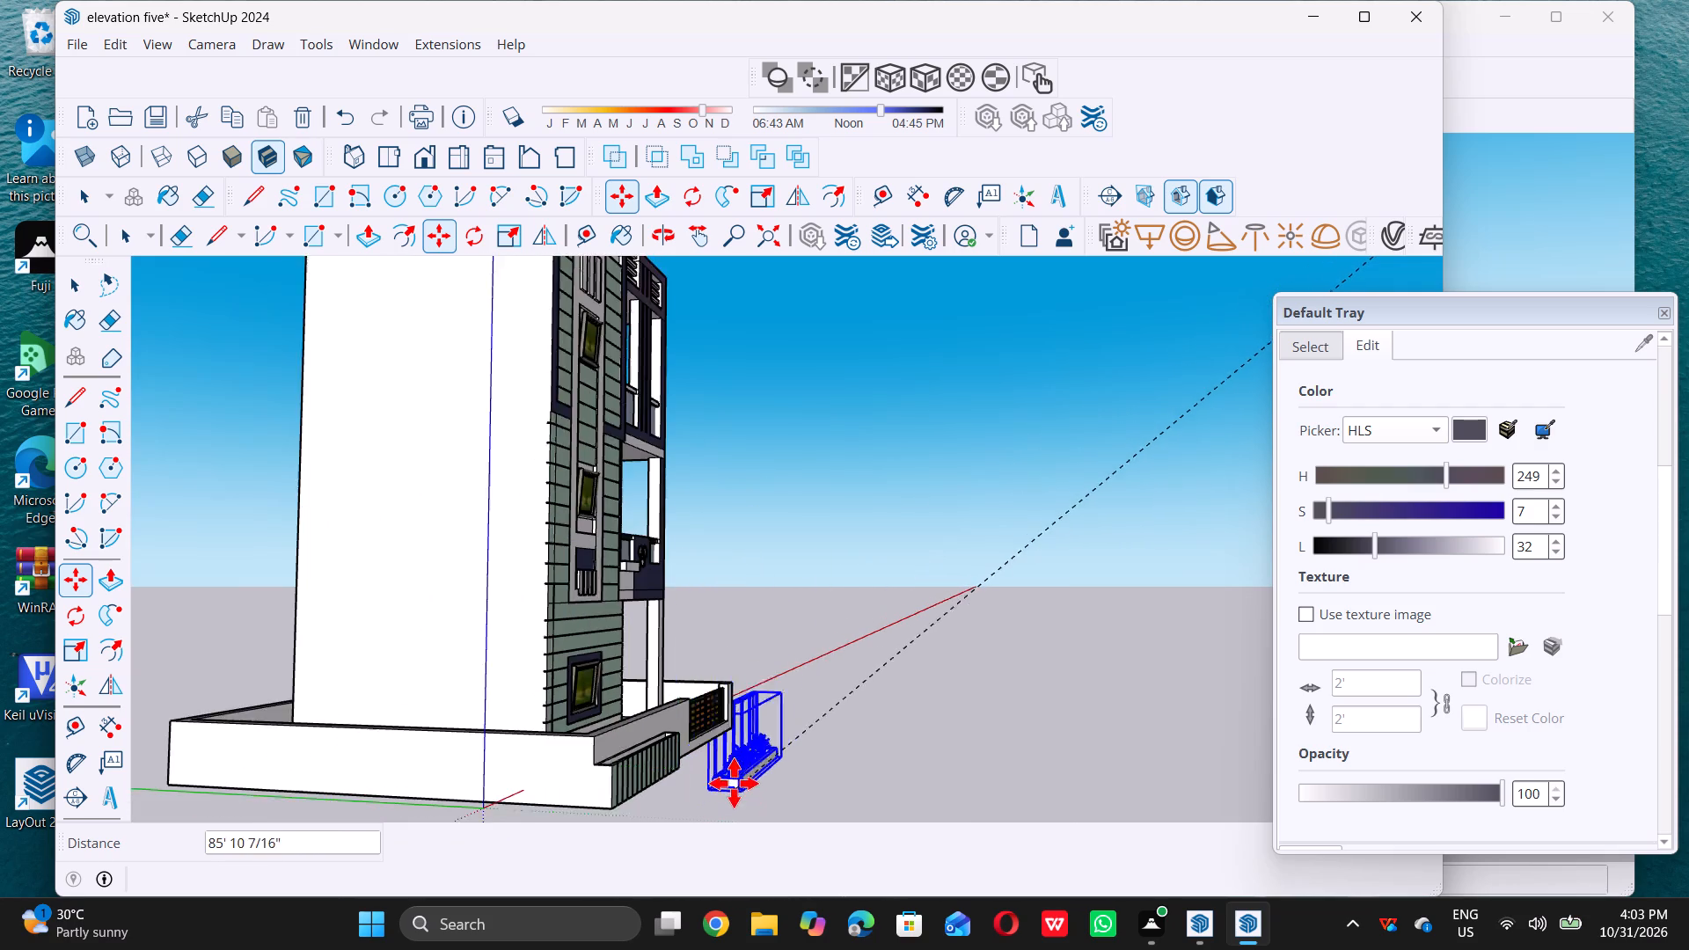
{"action": "scroll", "coordinate": [734, 783], "scroll_direction": "down", "scroll_amount": 3}
{"action": "left_click", "coordinate": [774, 796]}
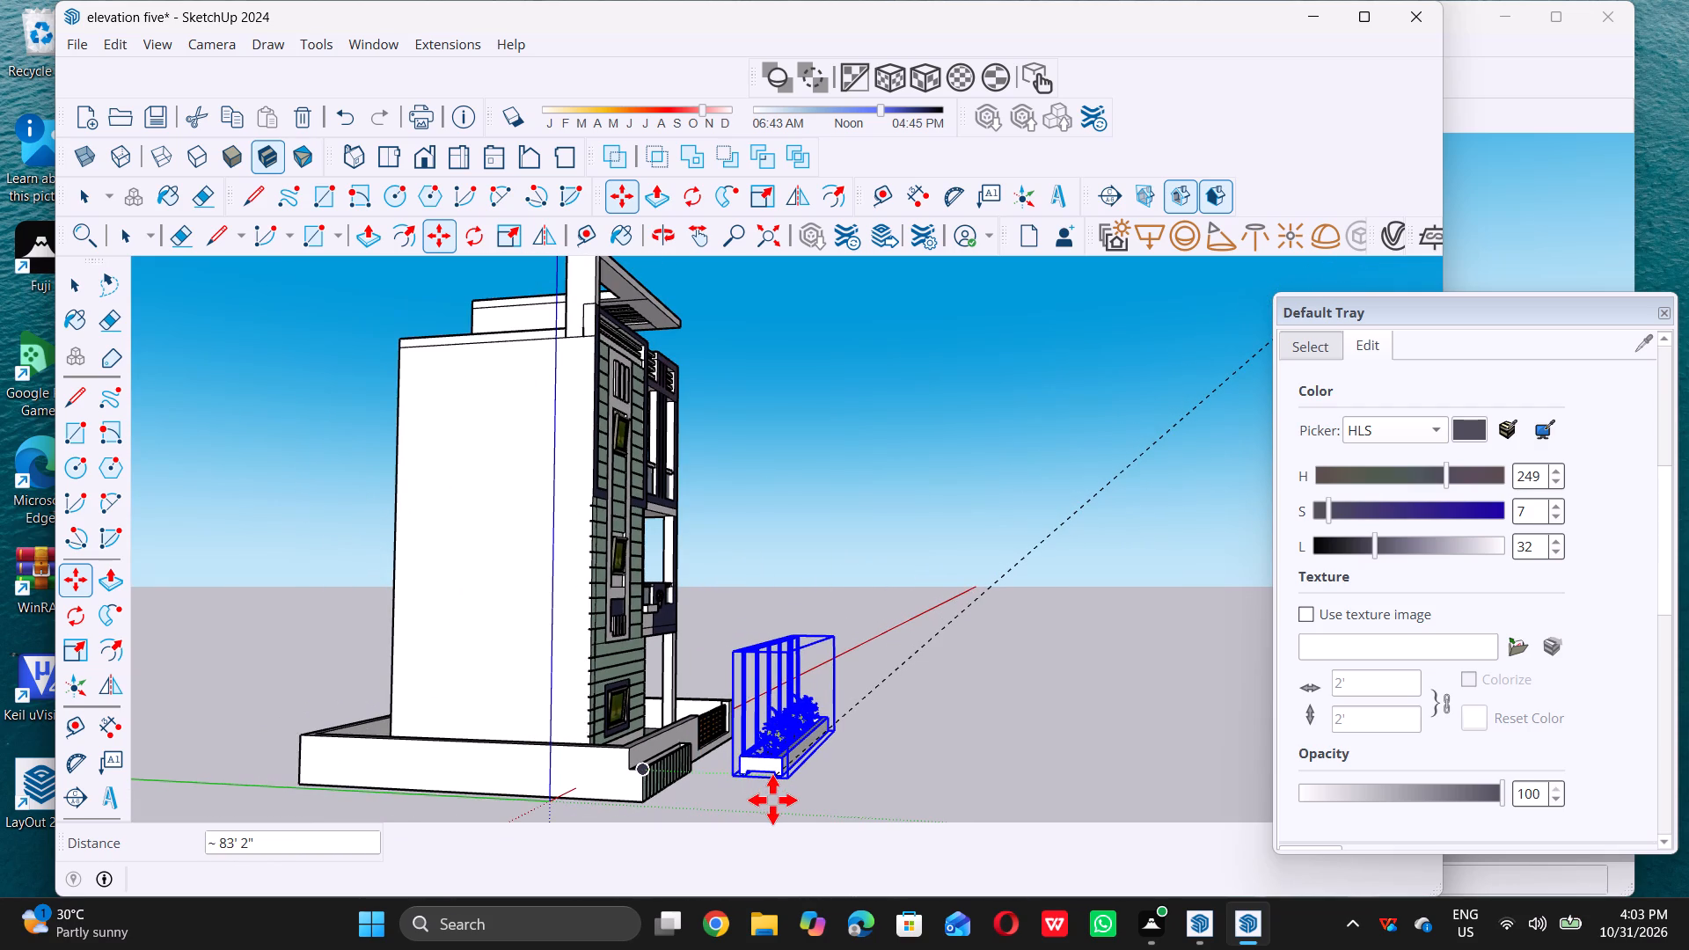
{"action": "left_click", "coordinate": [771, 800]}
{"action": "key", "text": "space"}
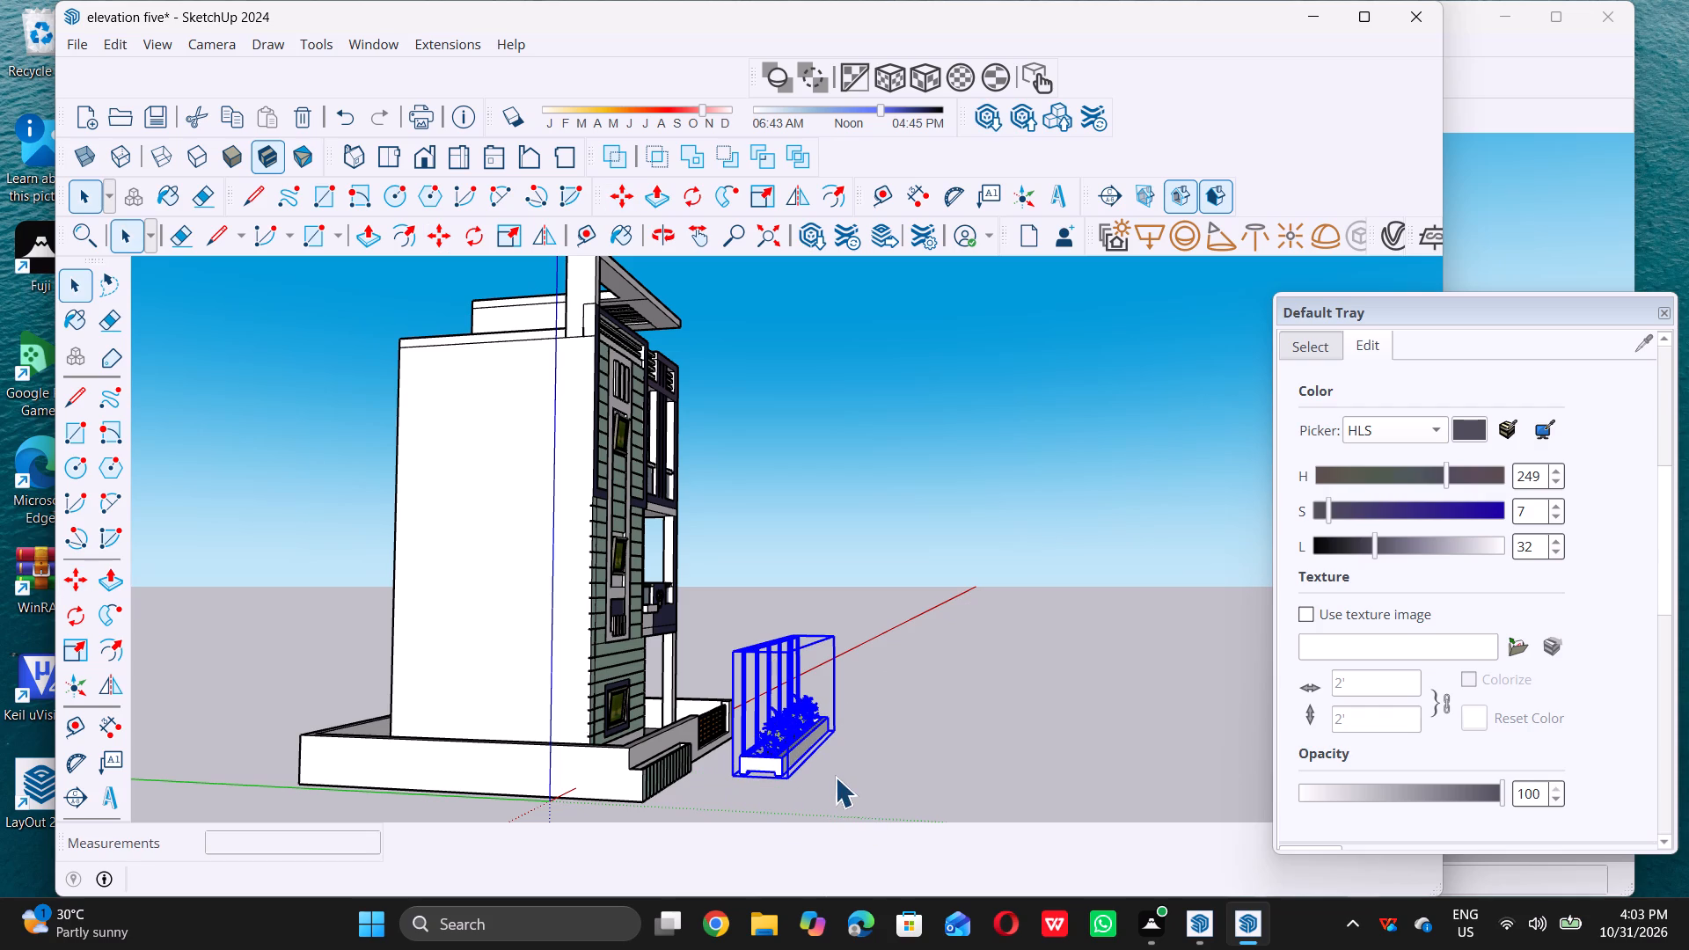
Check the moved planter's position against the house from further back, opening and closing its component.
{"action": "left_click", "coordinate": [846, 774]}
{"action": "scroll", "coordinate": [631, 711], "scroll_direction": "down", "scroll_amount": 4}
{"action": "scroll", "coordinate": [357, 600], "scroll_direction": "down", "scroll_amount": 5}
{"action": "middle_click_drag", "start_coordinate": [493, 706], "coordinate": [552, 764]}
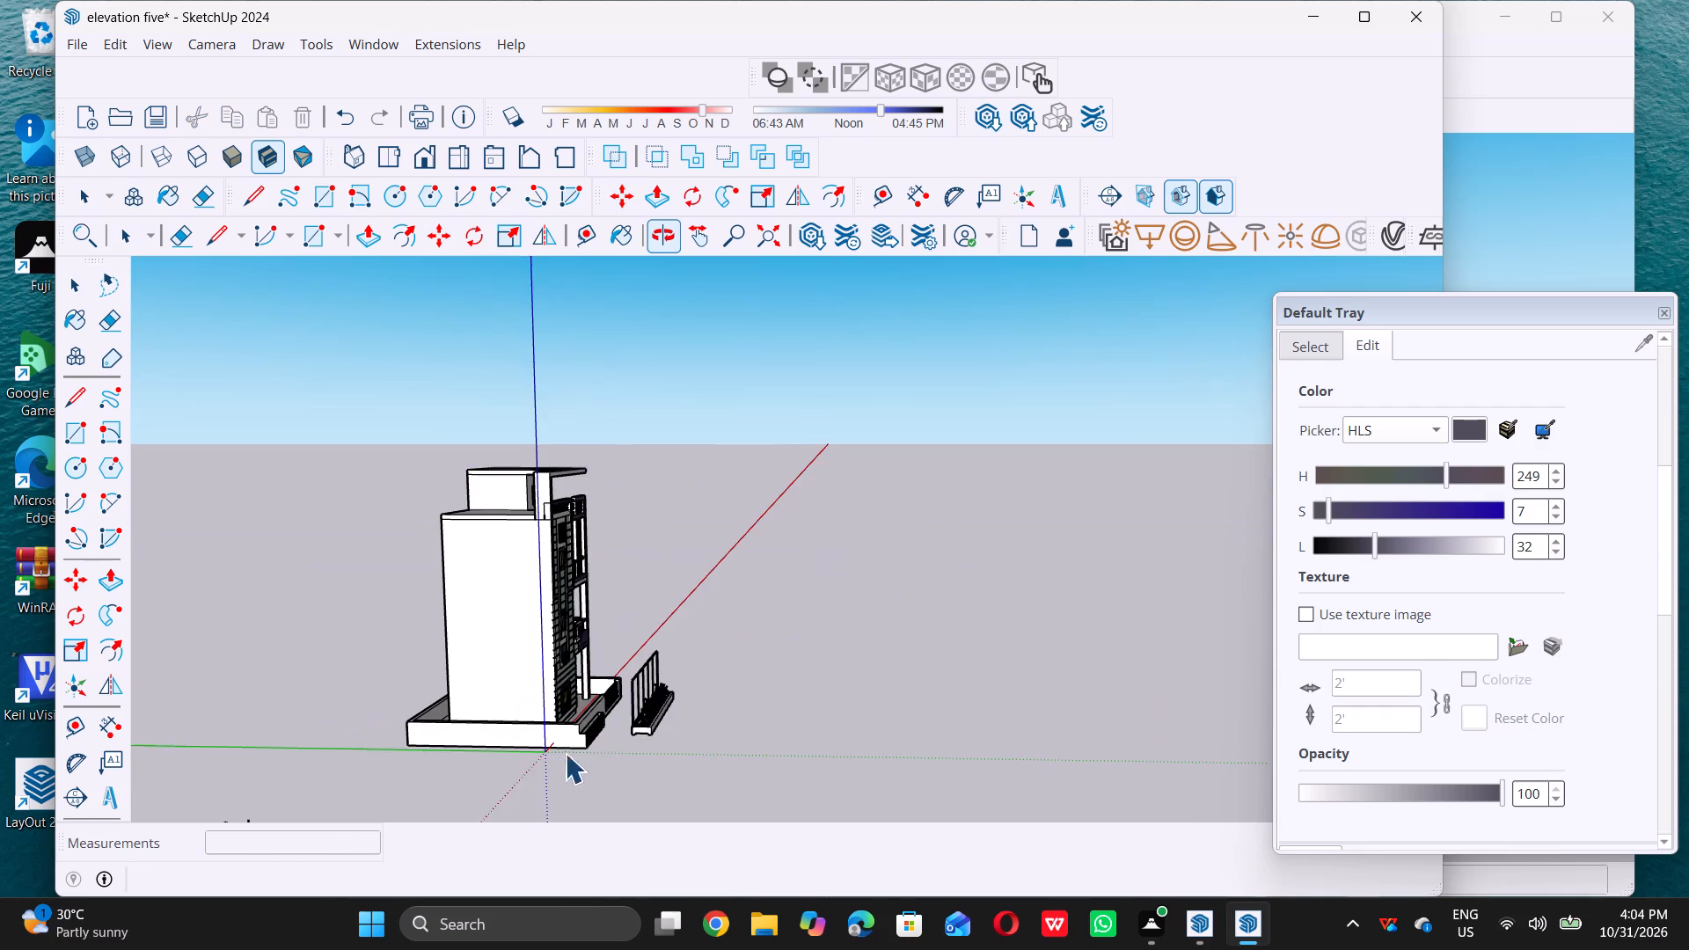
{"action": "scroll", "coordinate": [610, 751], "scroll_direction": "up", "scroll_amount": 6}
{"action": "middle_click_drag", "start_coordinate": [608, 753], "coordinate": [611, 727]}
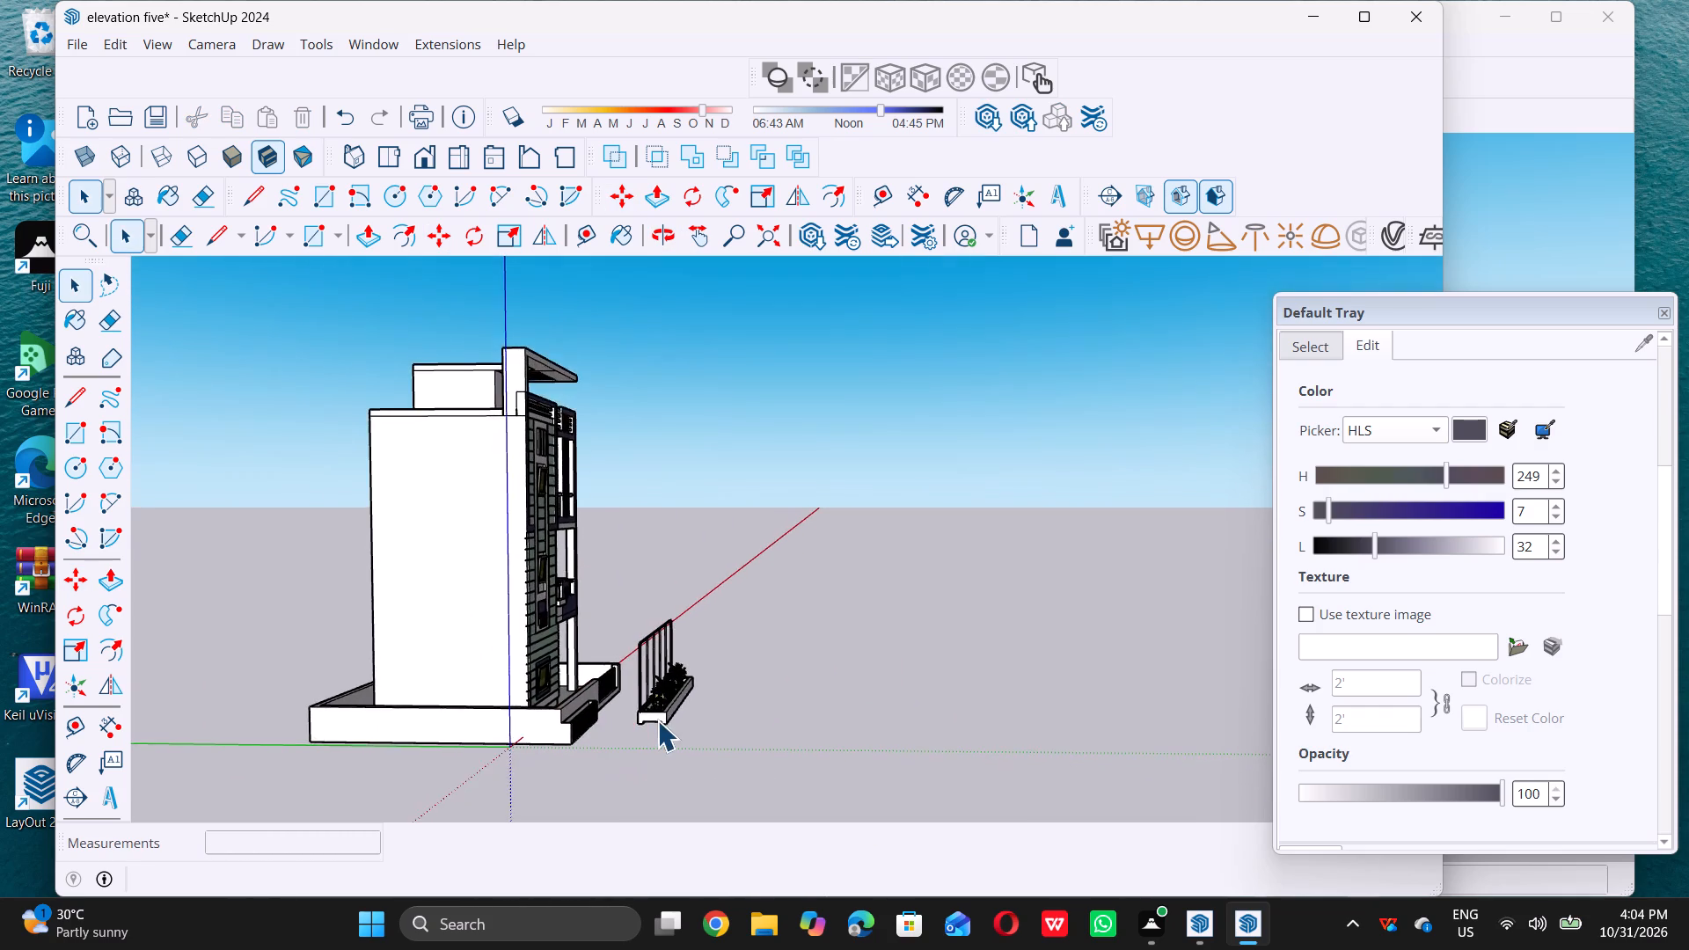
{"action": "scroll", "coordinate": [657, 720], "scroll_direction": "up", "scroll_amount": 9}
{"action": "double_click", "coordinate": [661, 717]}
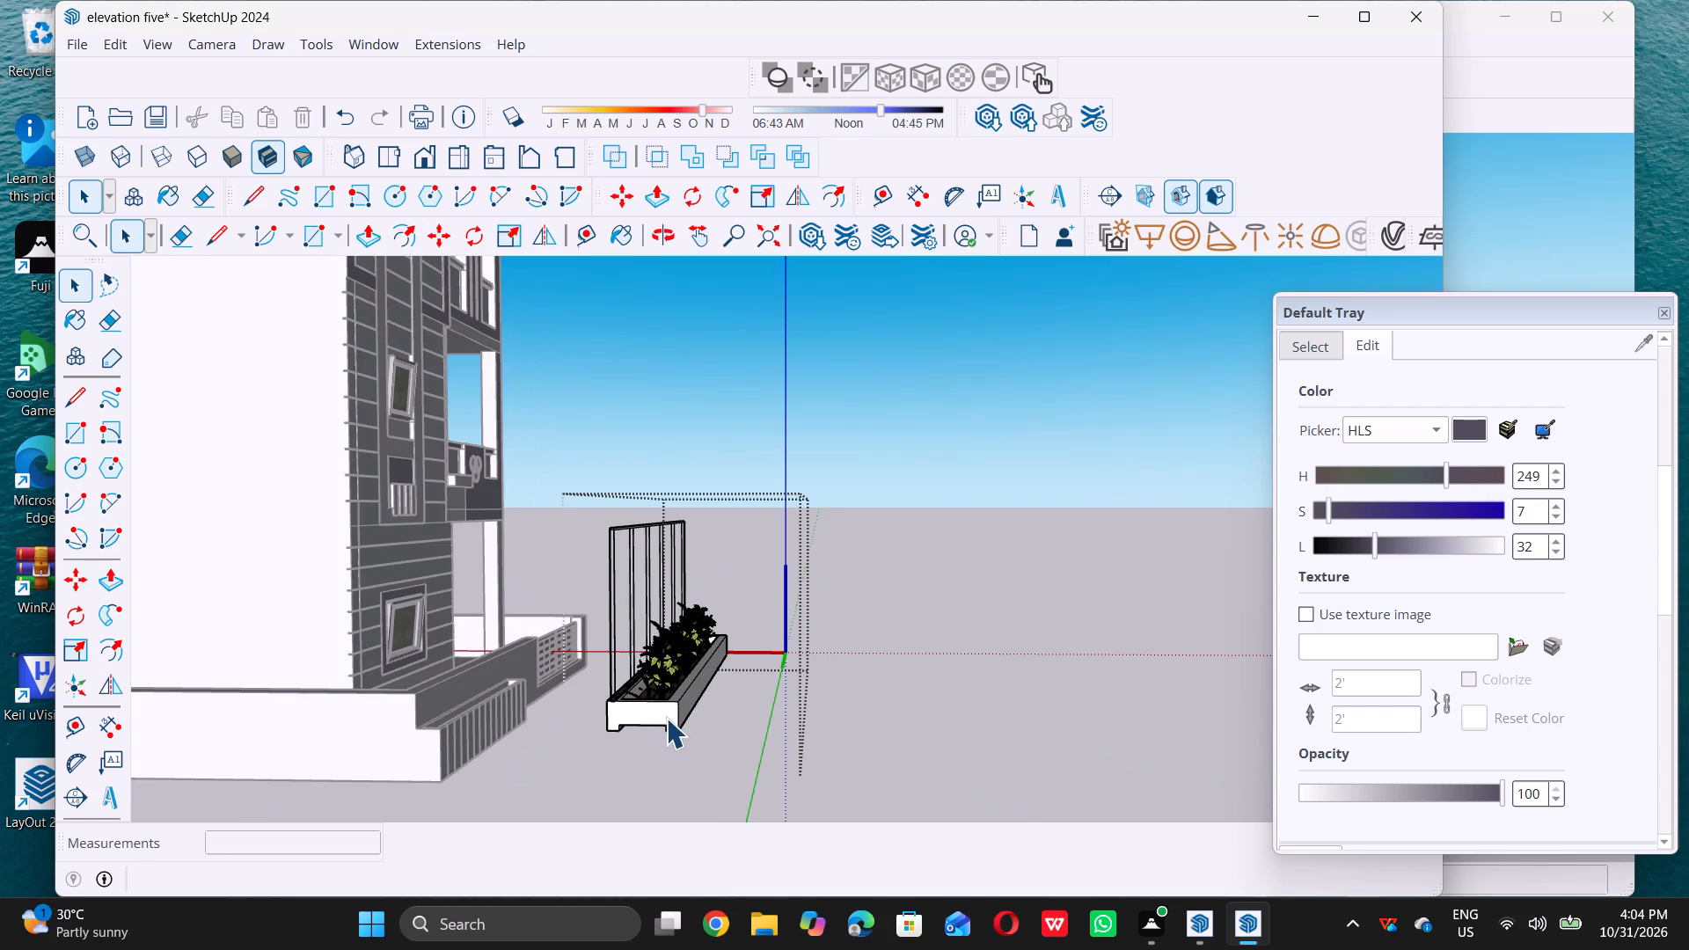
{"action": "left_click", "coordinate": [953, 700]}
Scale the whole framed planter's depth along its red axis to about 0.64 with the Scale tool.
{"action": "left_click", "coordinate": [646, 713]}
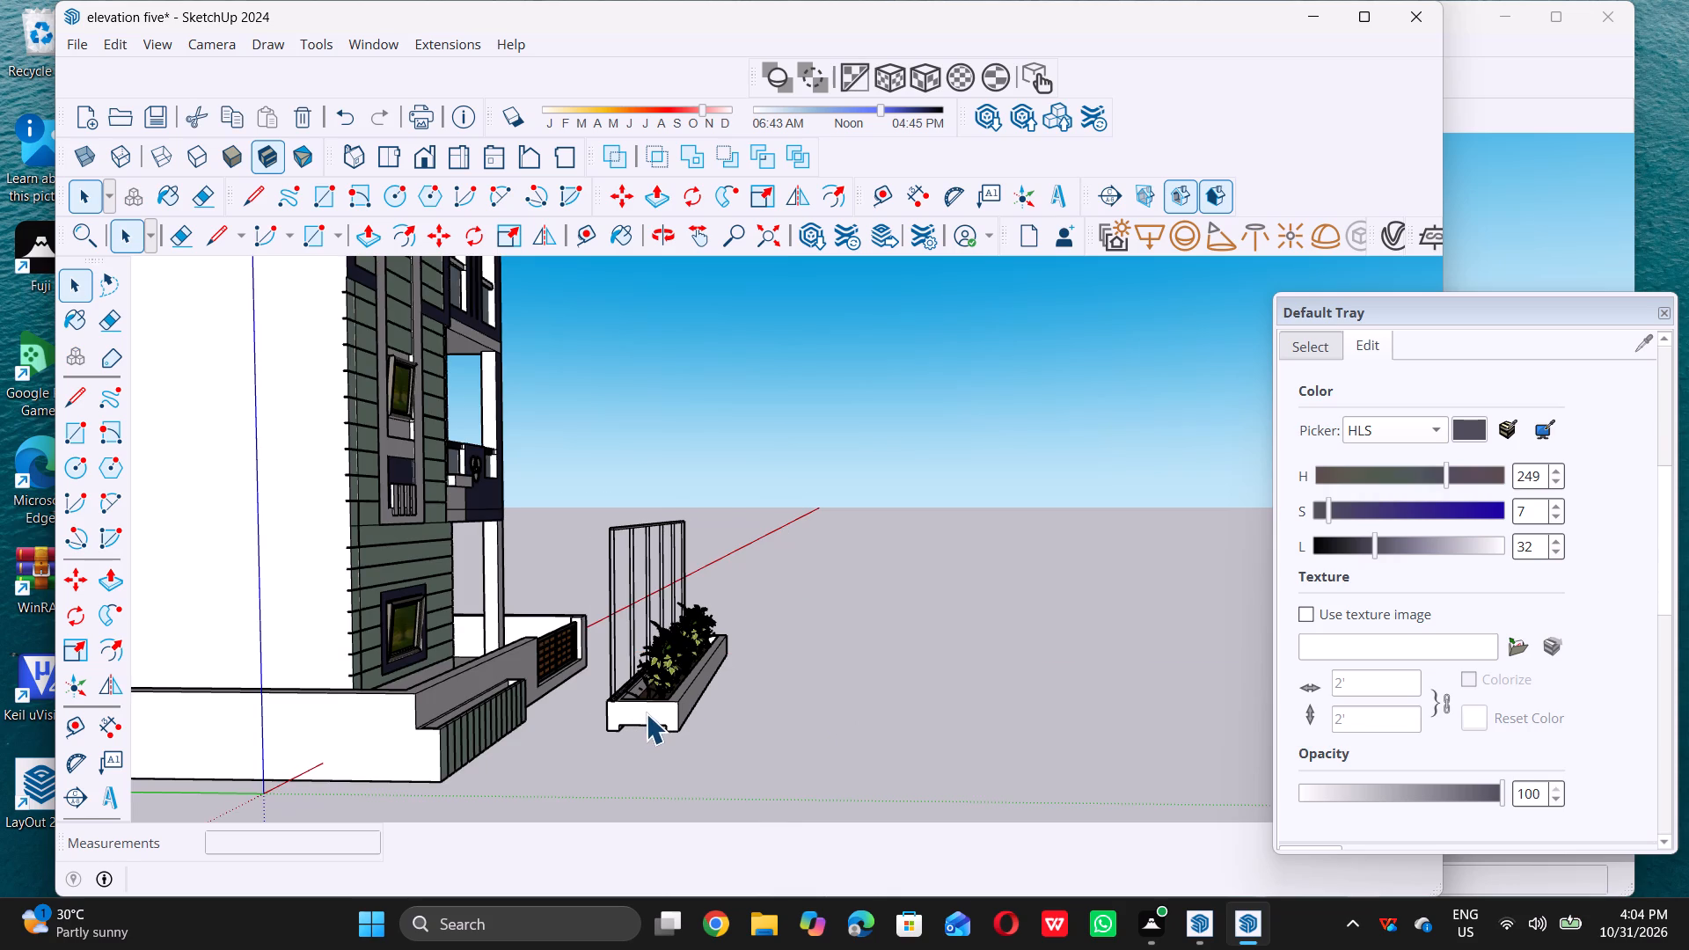
{"action": "key", "text": "s"}
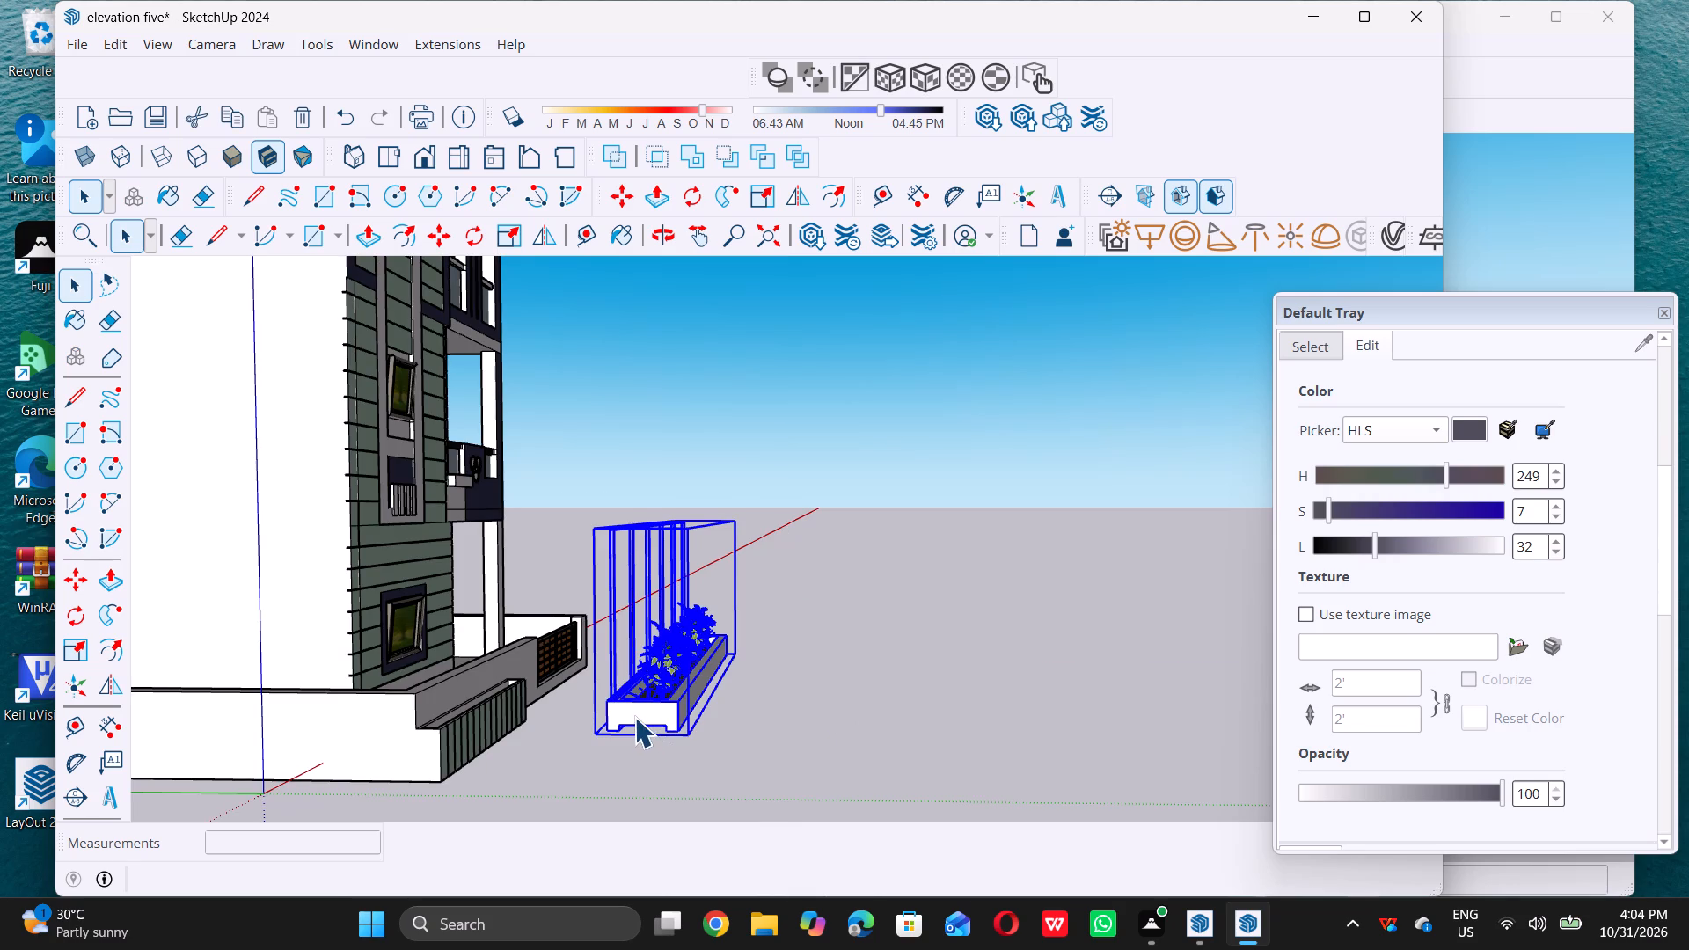
{"action": "key", "text": "s"}
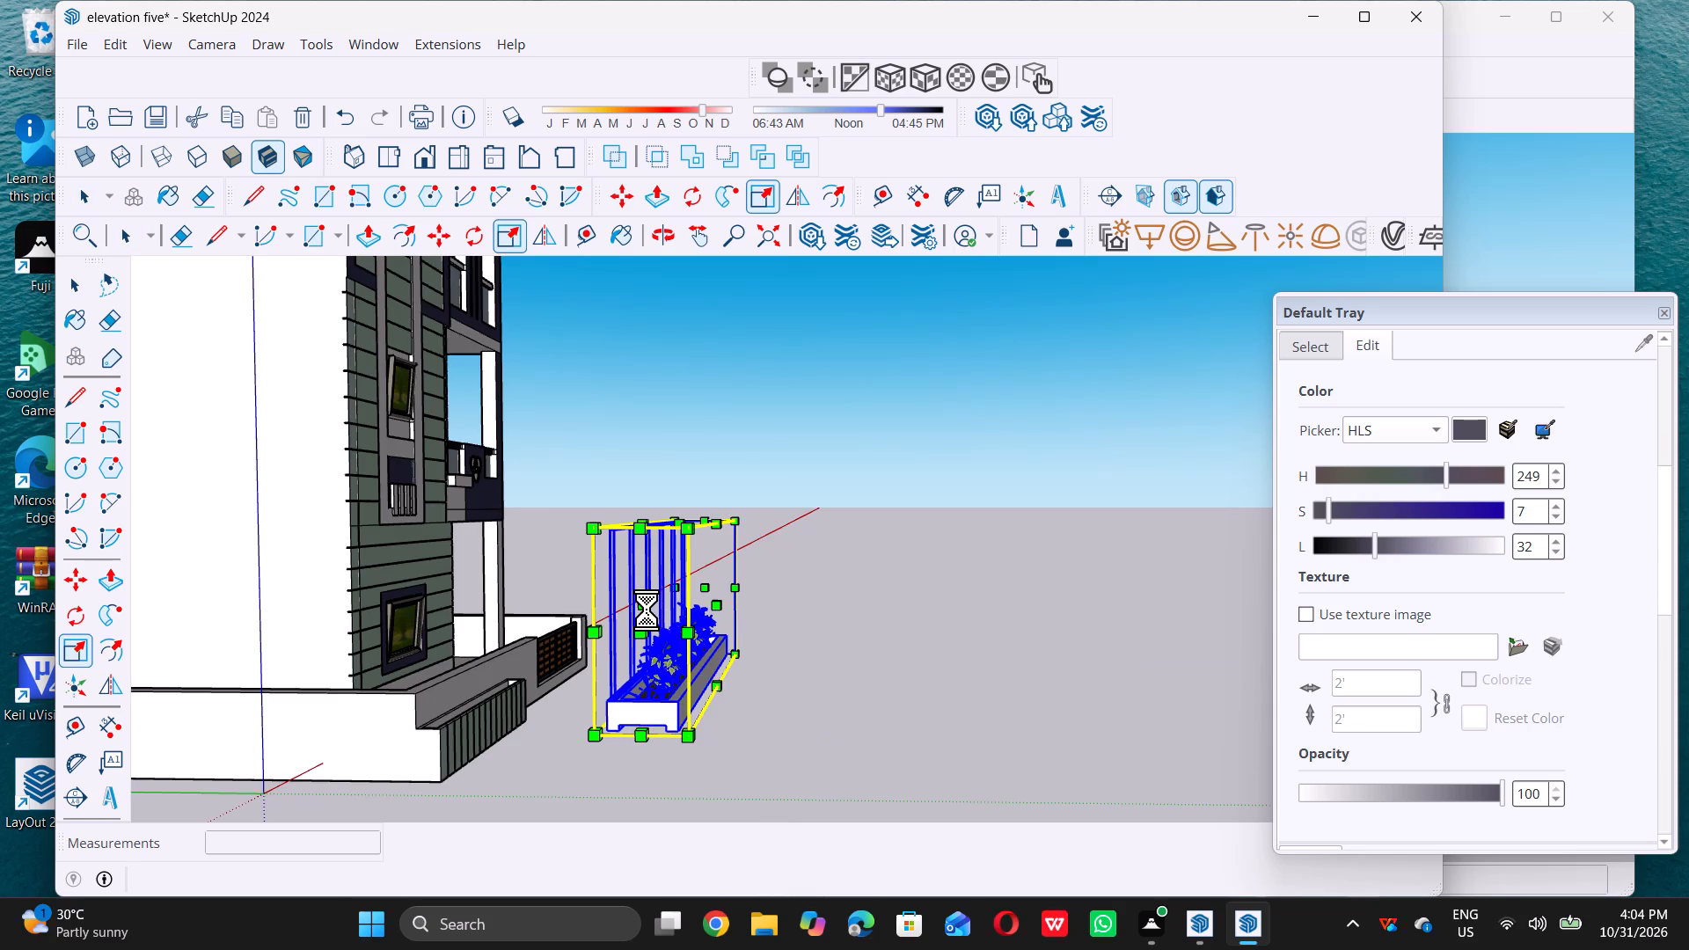
{"action": "scroll", "coordinate": [646, 610], "scroll_direction": "up", "scroll_amount": 6}
{"action": "scroll", "coordinate": [647, 607], "scroll_direction": "down", "scroll_amount": 19}
{"action": "scroll", "coordinate": [871, 624], "scroll_direction": "down", "scroll_amount": 3}
{"action": "scroll", "coordinate": [665, 623], "scroll_direction": "up", "scroll_amount": 5}
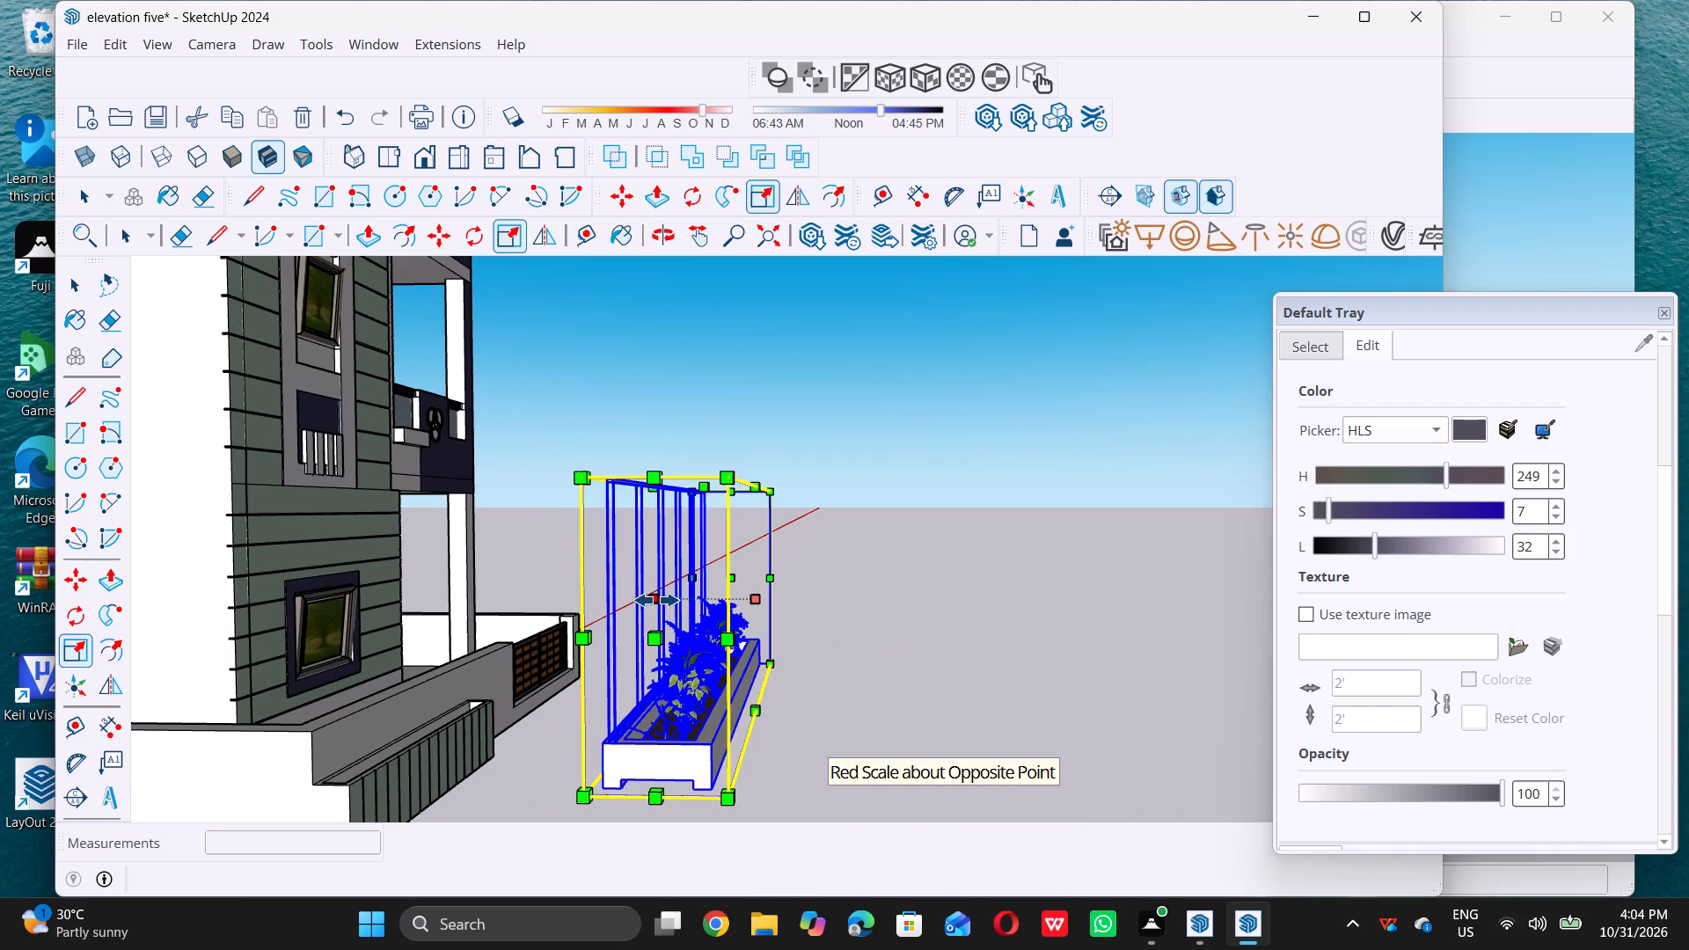
{"action": "left_click", "coordinate": [656, 600]}
{"action": "left_click", "coordinate": [691, 604]}
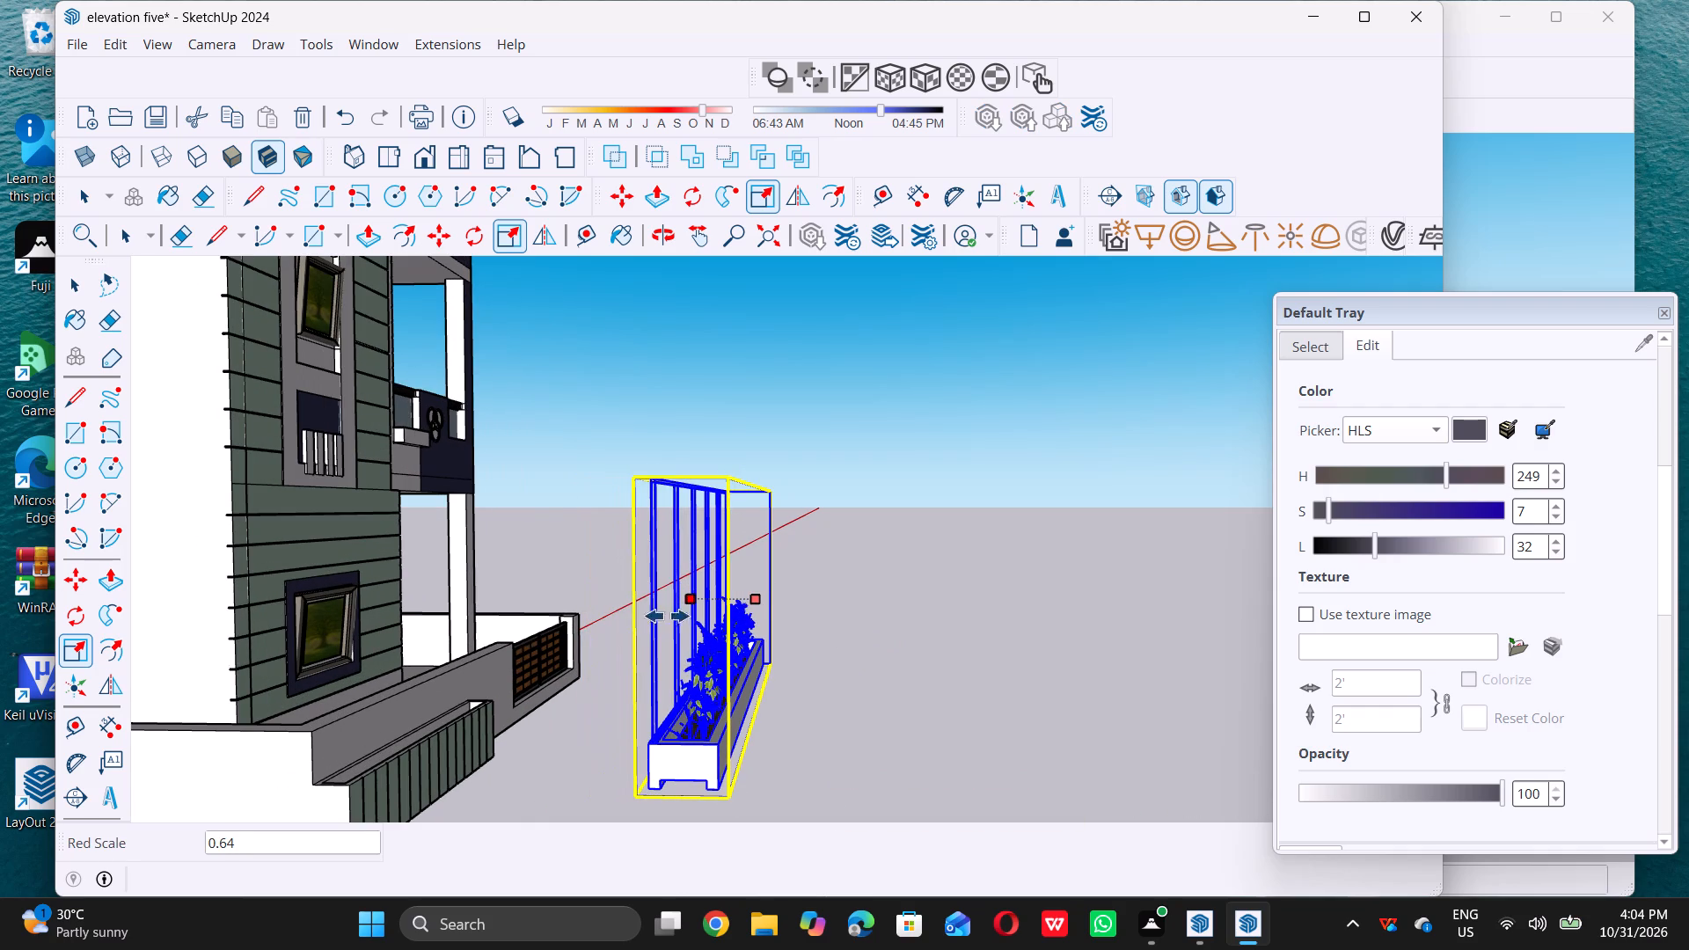
{"action": "key", "text": "space"}
Move the planter by its lower corner about 9' 5" along the green axis onto the slatted block of the front boundary wall.
{"action": "scroll", "coordinate": [714, 682], "scroll_direction": "down", "scroll_amount": 4}
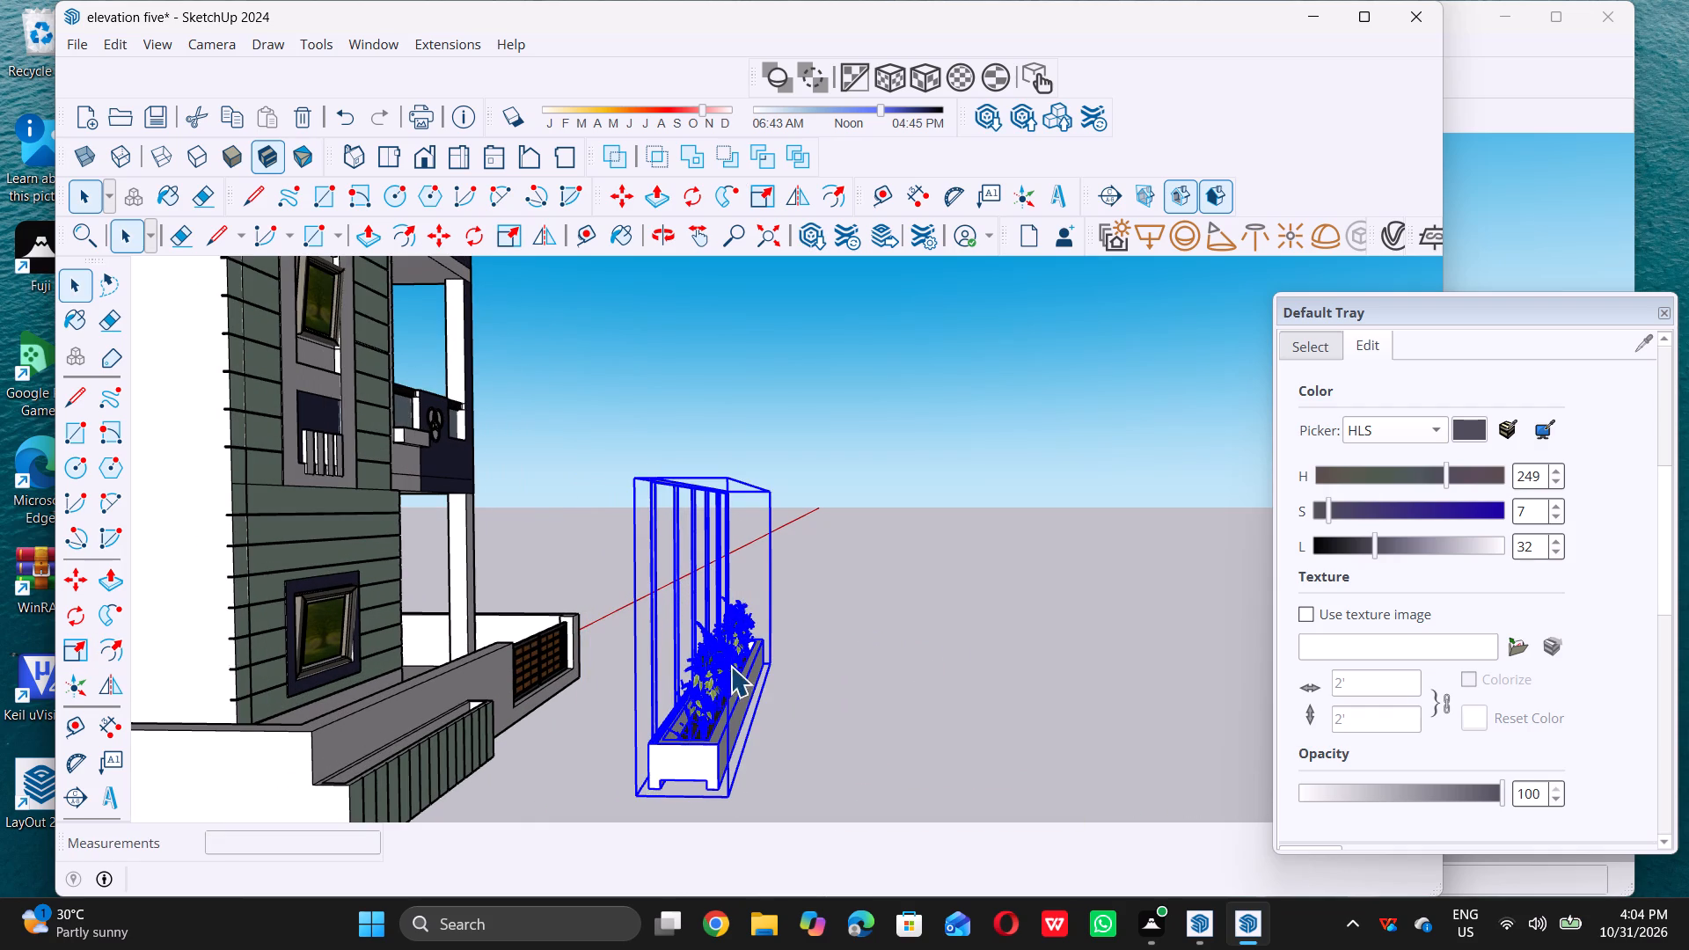
{"action": "scroll", "coordinate": [730, 666], "scroll_direction": "down", "scroll_amount": 1}
{"action": "scroll", "coordinate": [625, 780], "scroll_direction": "up", "scroll_amount": 3}
{"action": "key", "text": "m"}
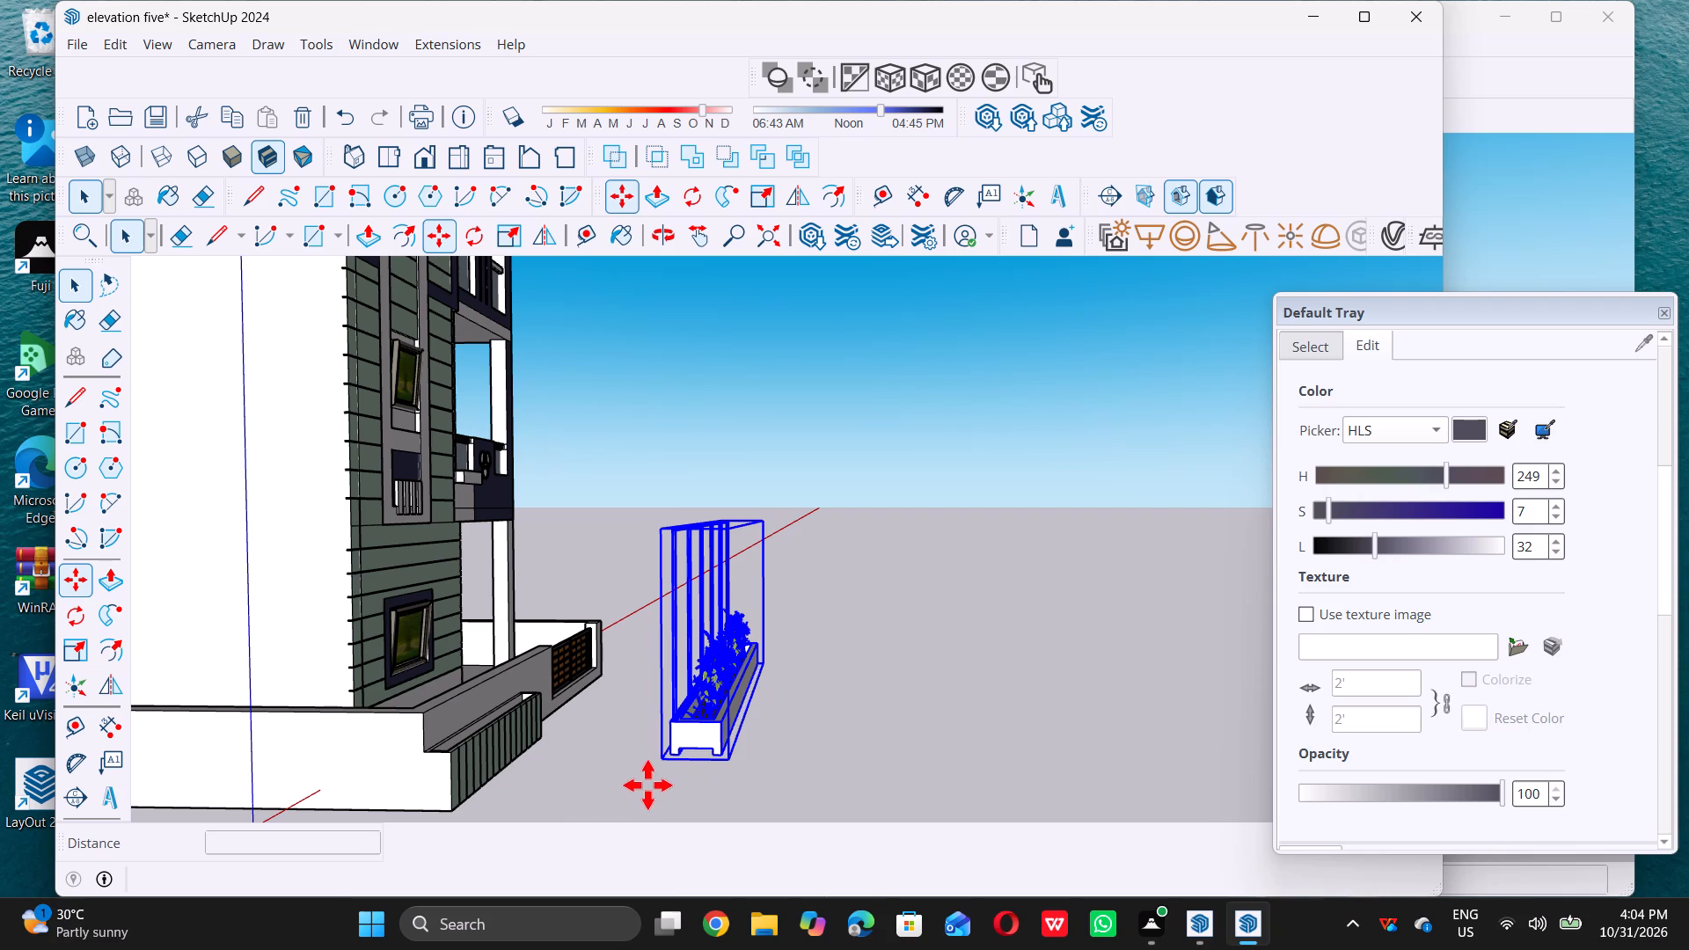
{"action": "left_click", "coordinate": [657, 763]}
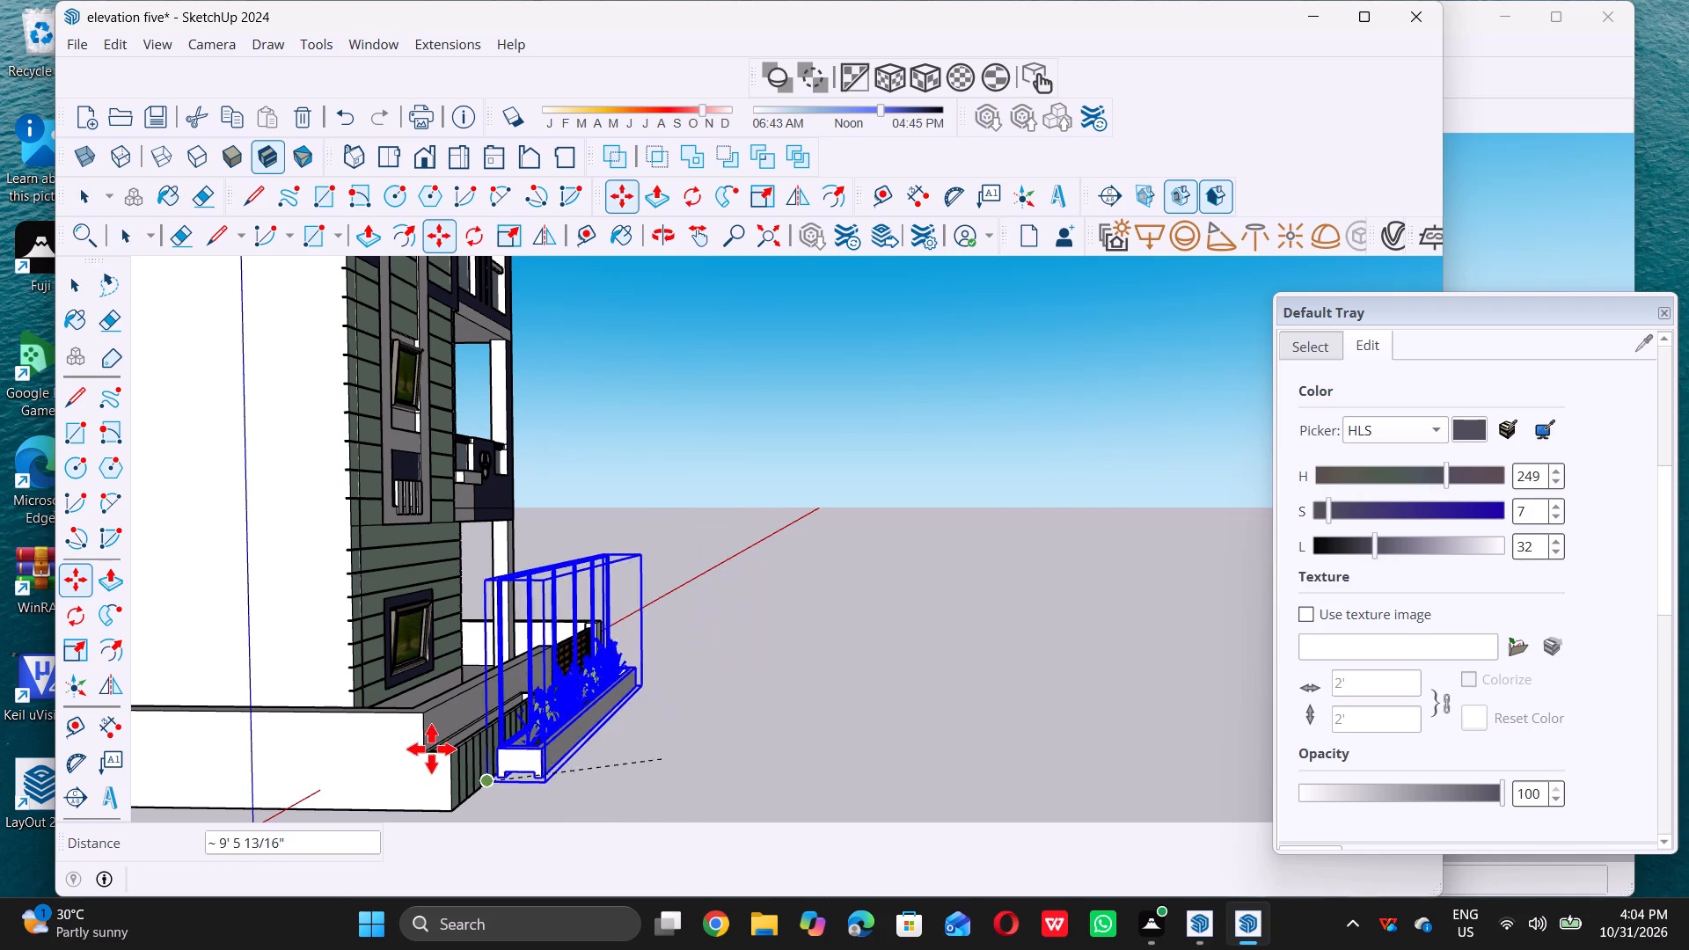
{"action": "scroll", "coordinate": [422, 742], "scroll_direction": "up", "scroll_amount": 18}
{"action": "scroll", "coordinate": [413, 761], "scroll_direction": "up", "scroll_amount": 3}
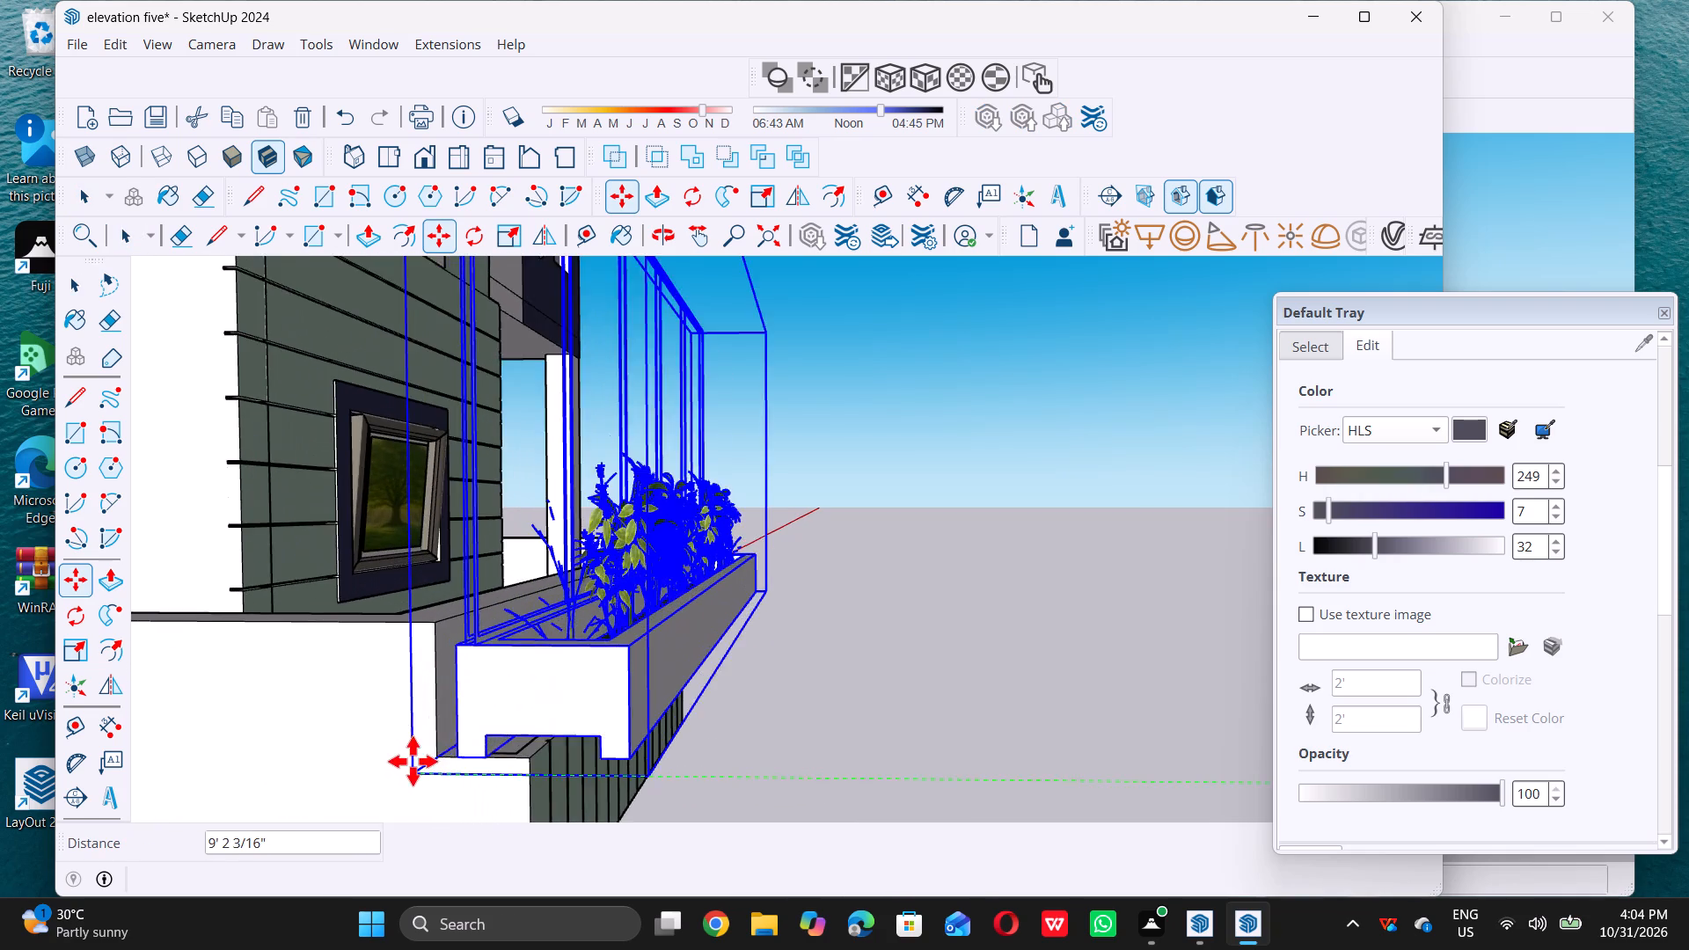
{"action": "scroll", "coordinate": [413, 761], "scroll_direction": "up", "scroll_amount": 9}
{"action": "middle_click_drag", "start_coordinate": [475, 733], "coordinate": [459, 763]}
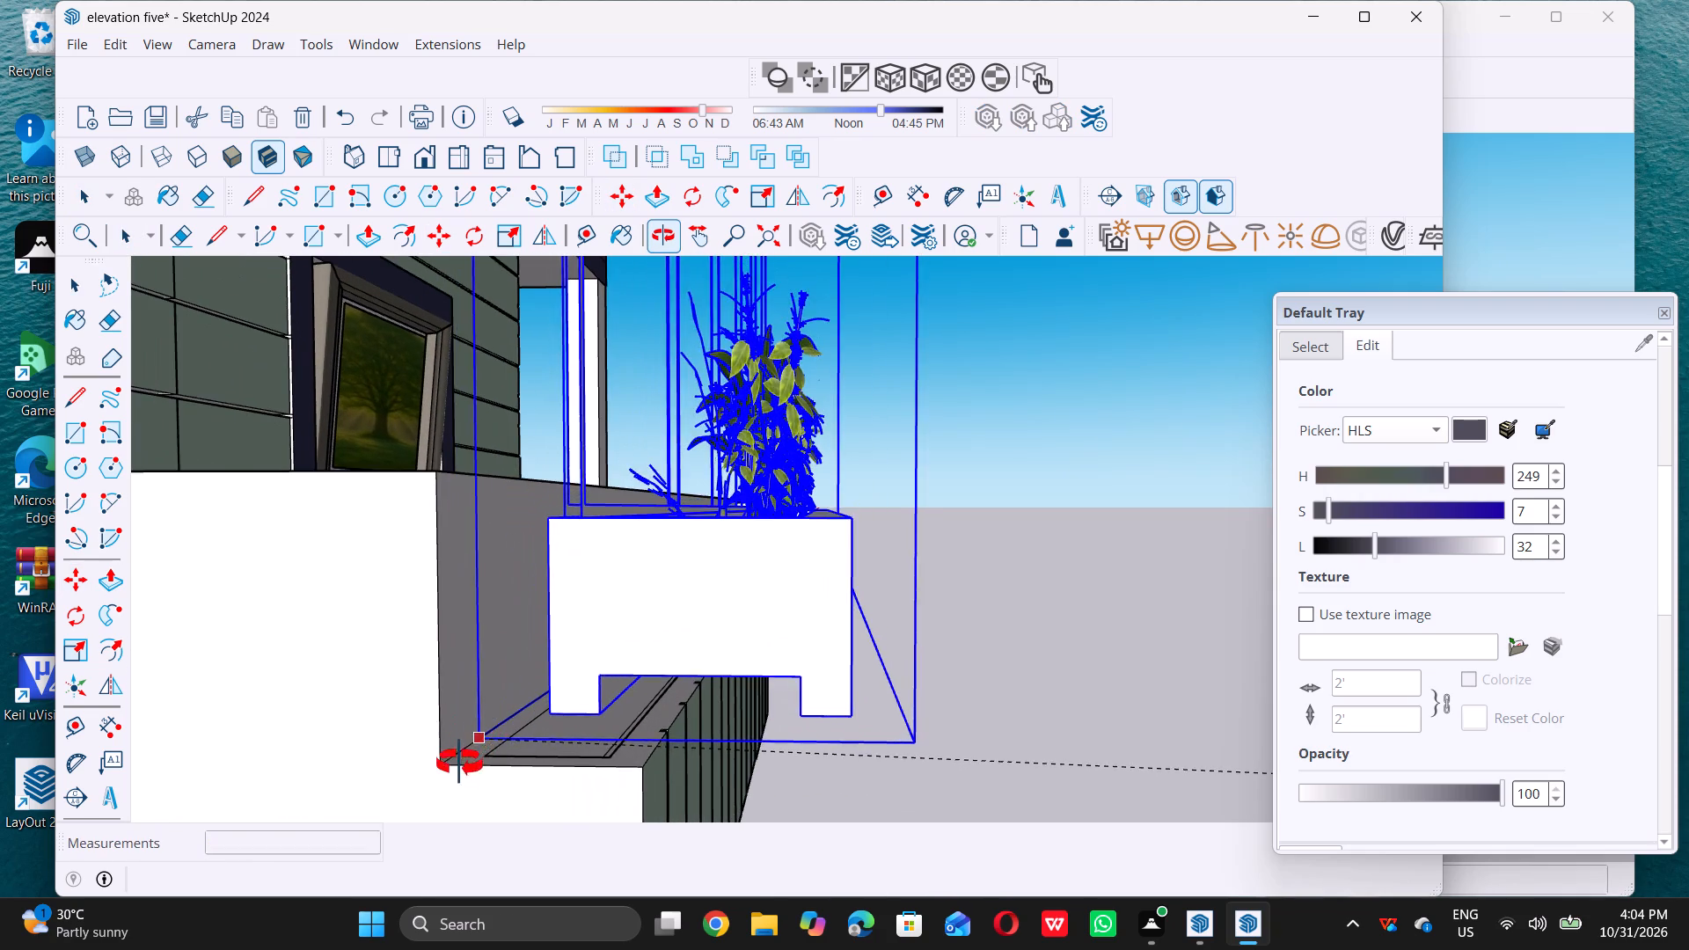
{"action": "middle_click_drag", "start_coordinate": [459, 763], "coordinate": [456, 790]}
{"action": "scroll", "coordinate": [525, 753], "scroll_direction": "down", "scroll_amount": 11}
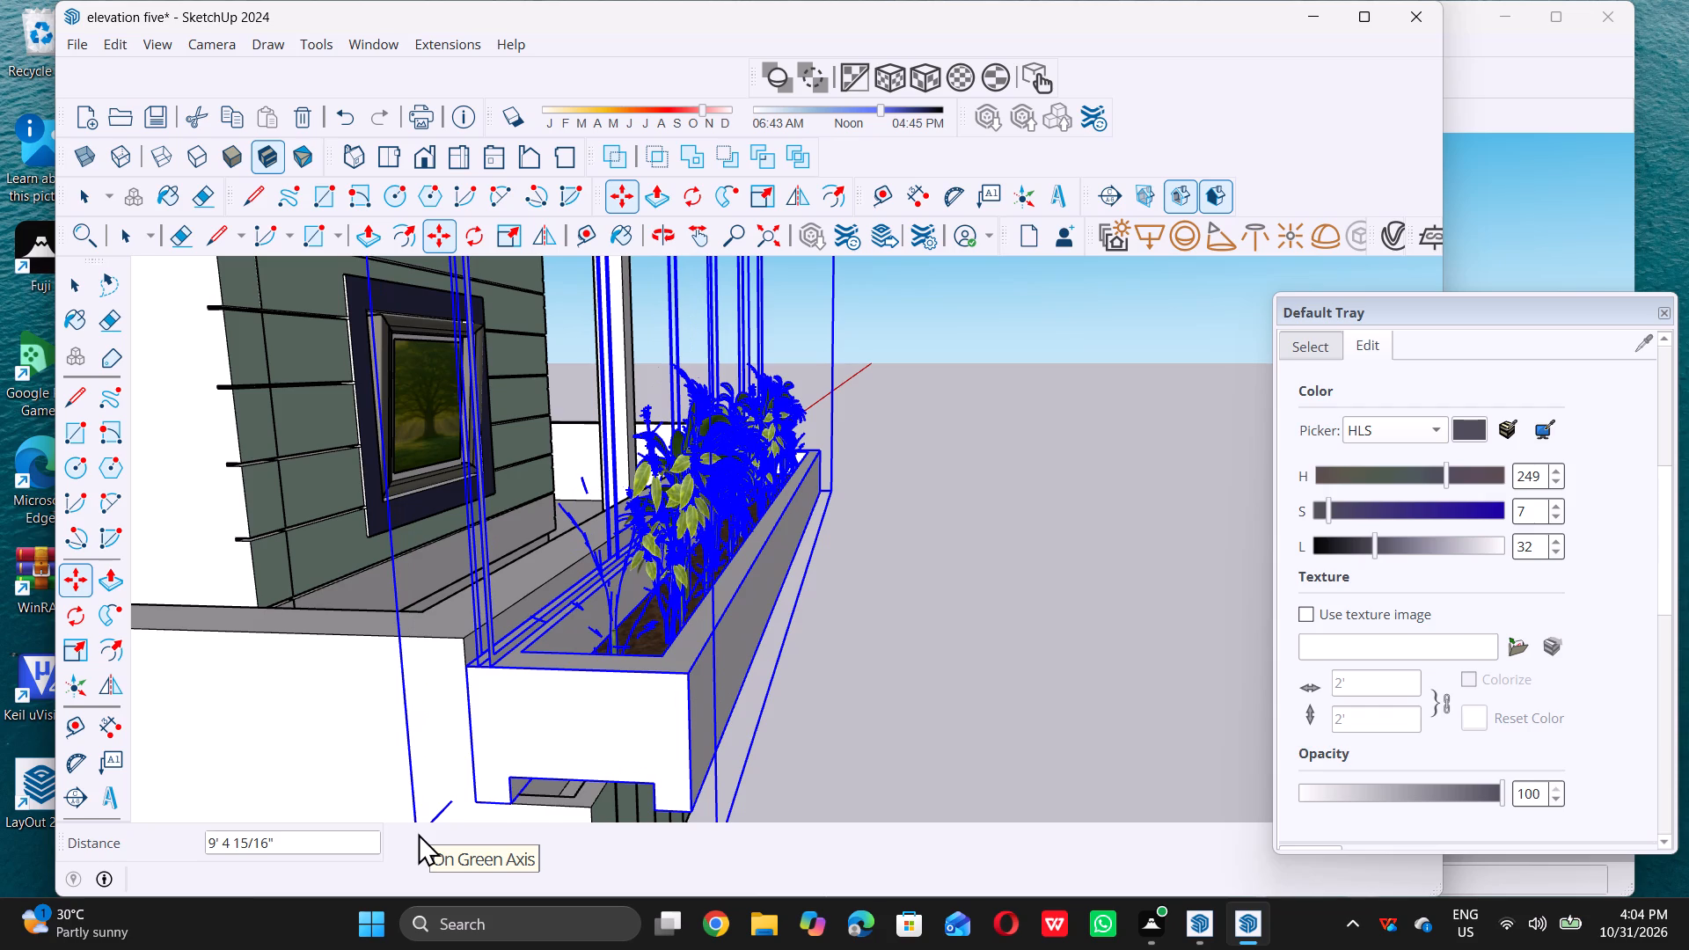
{"action": "left_click", "coordinate": [418, 833]}
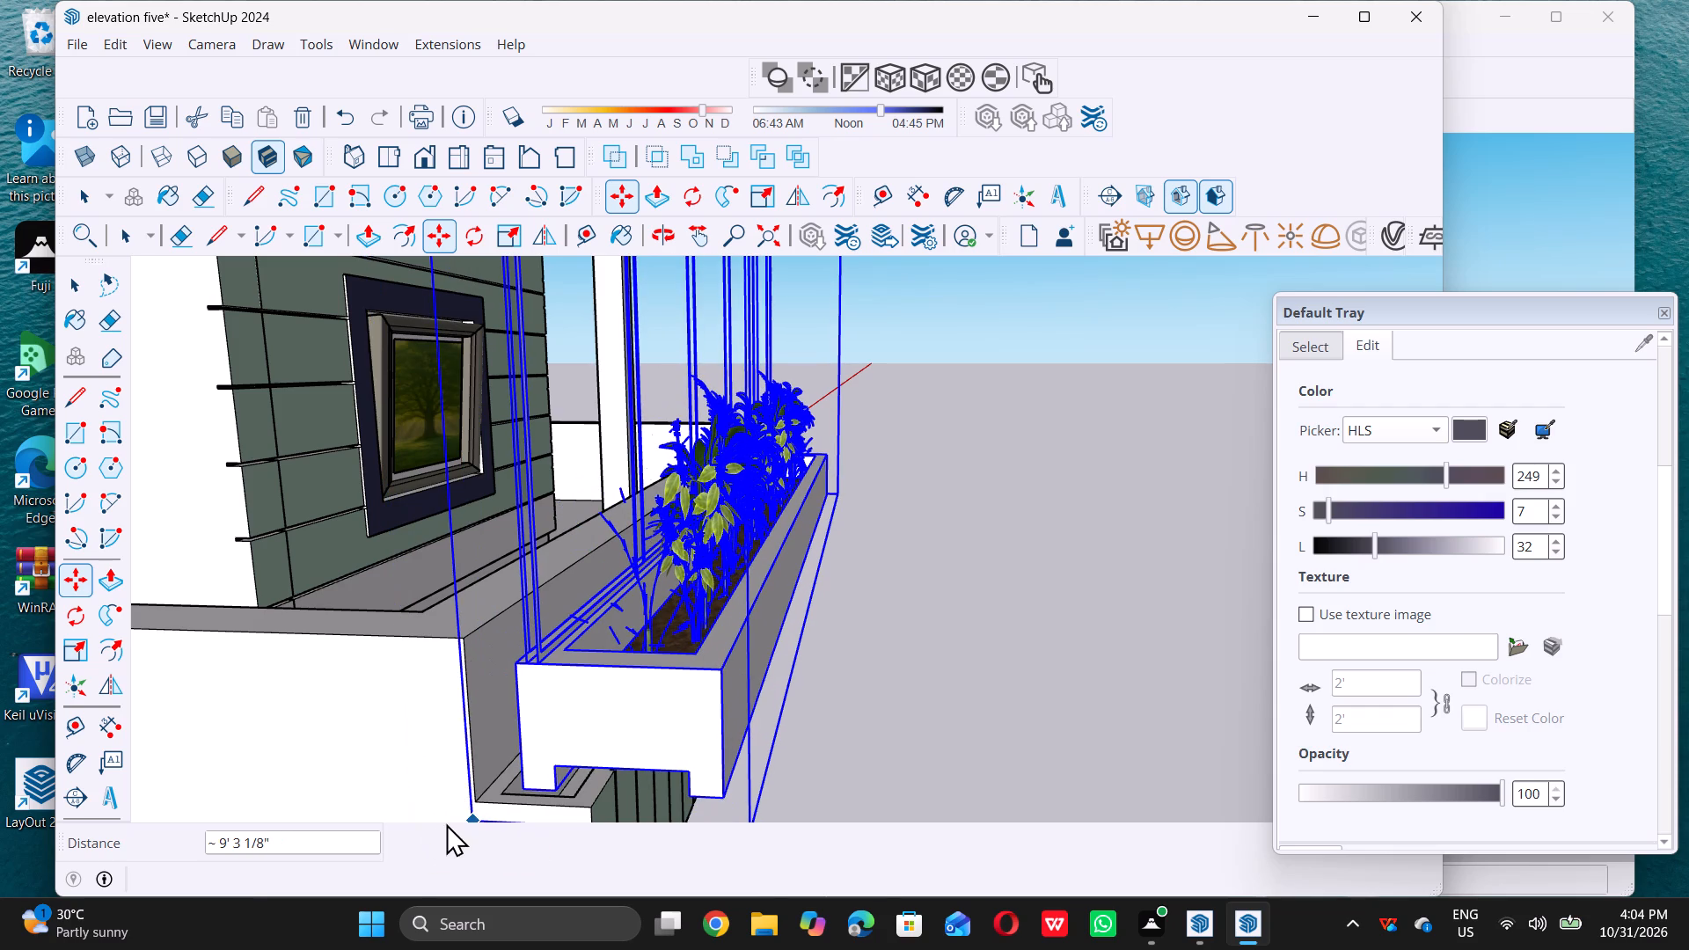
{"action": "scroll", "coordinate": [466, 802], "scroll_direction": "down", "scroll_amount": 11}
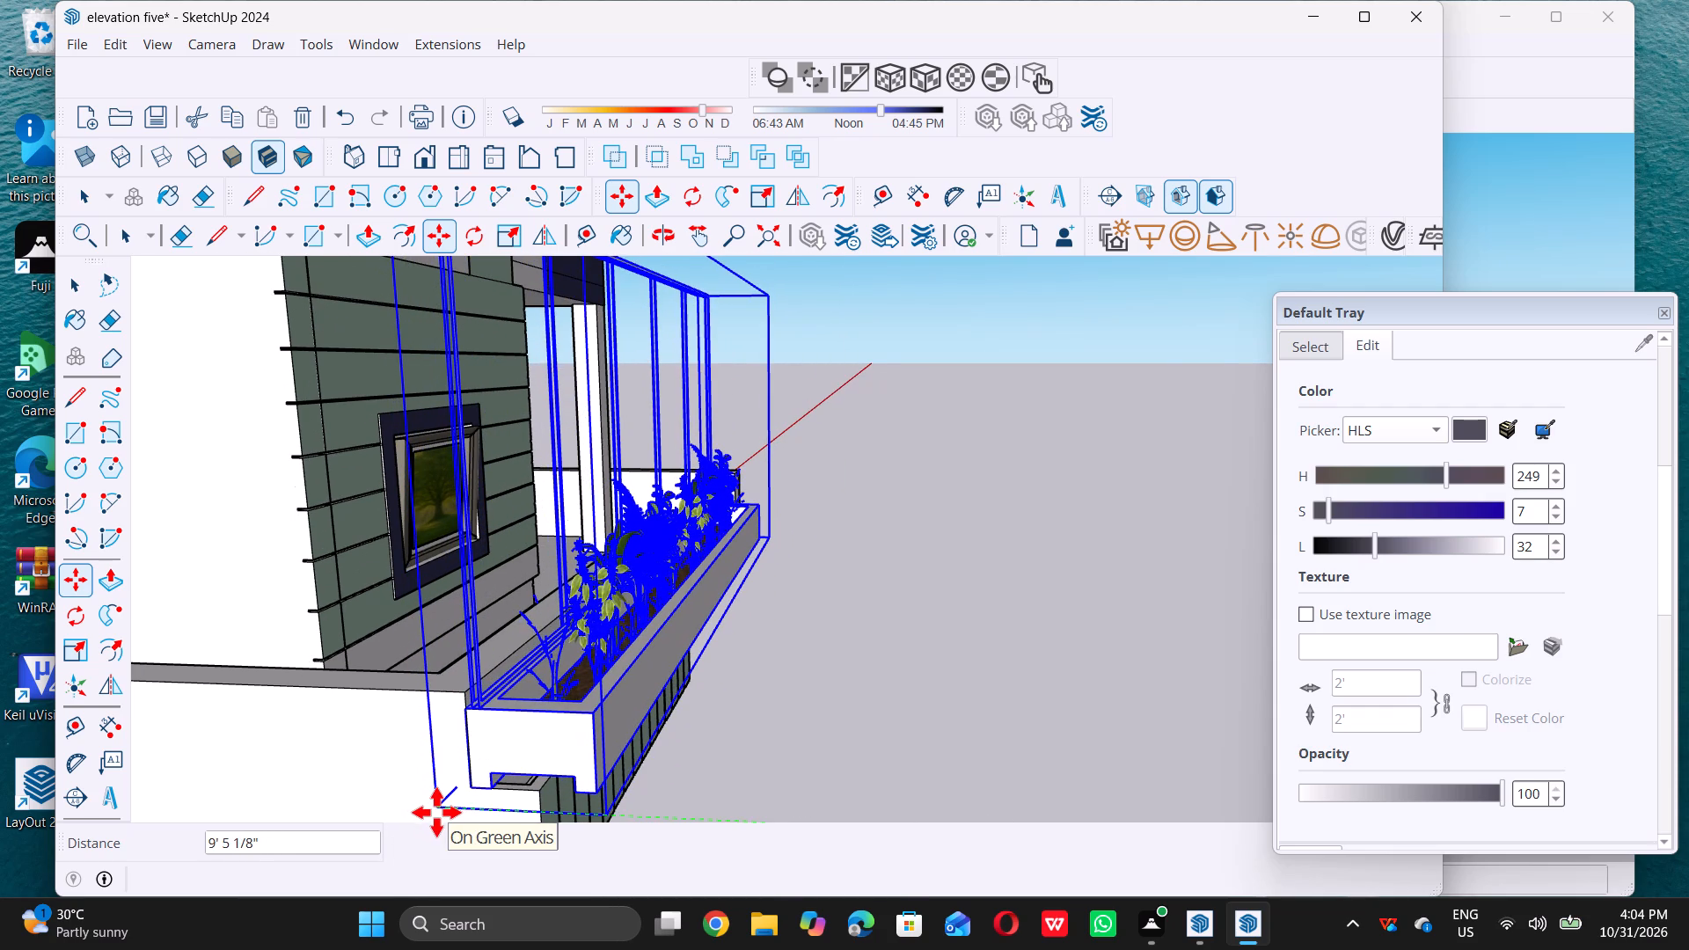
{"action": "left_click", "coordinate": [436, 812]}
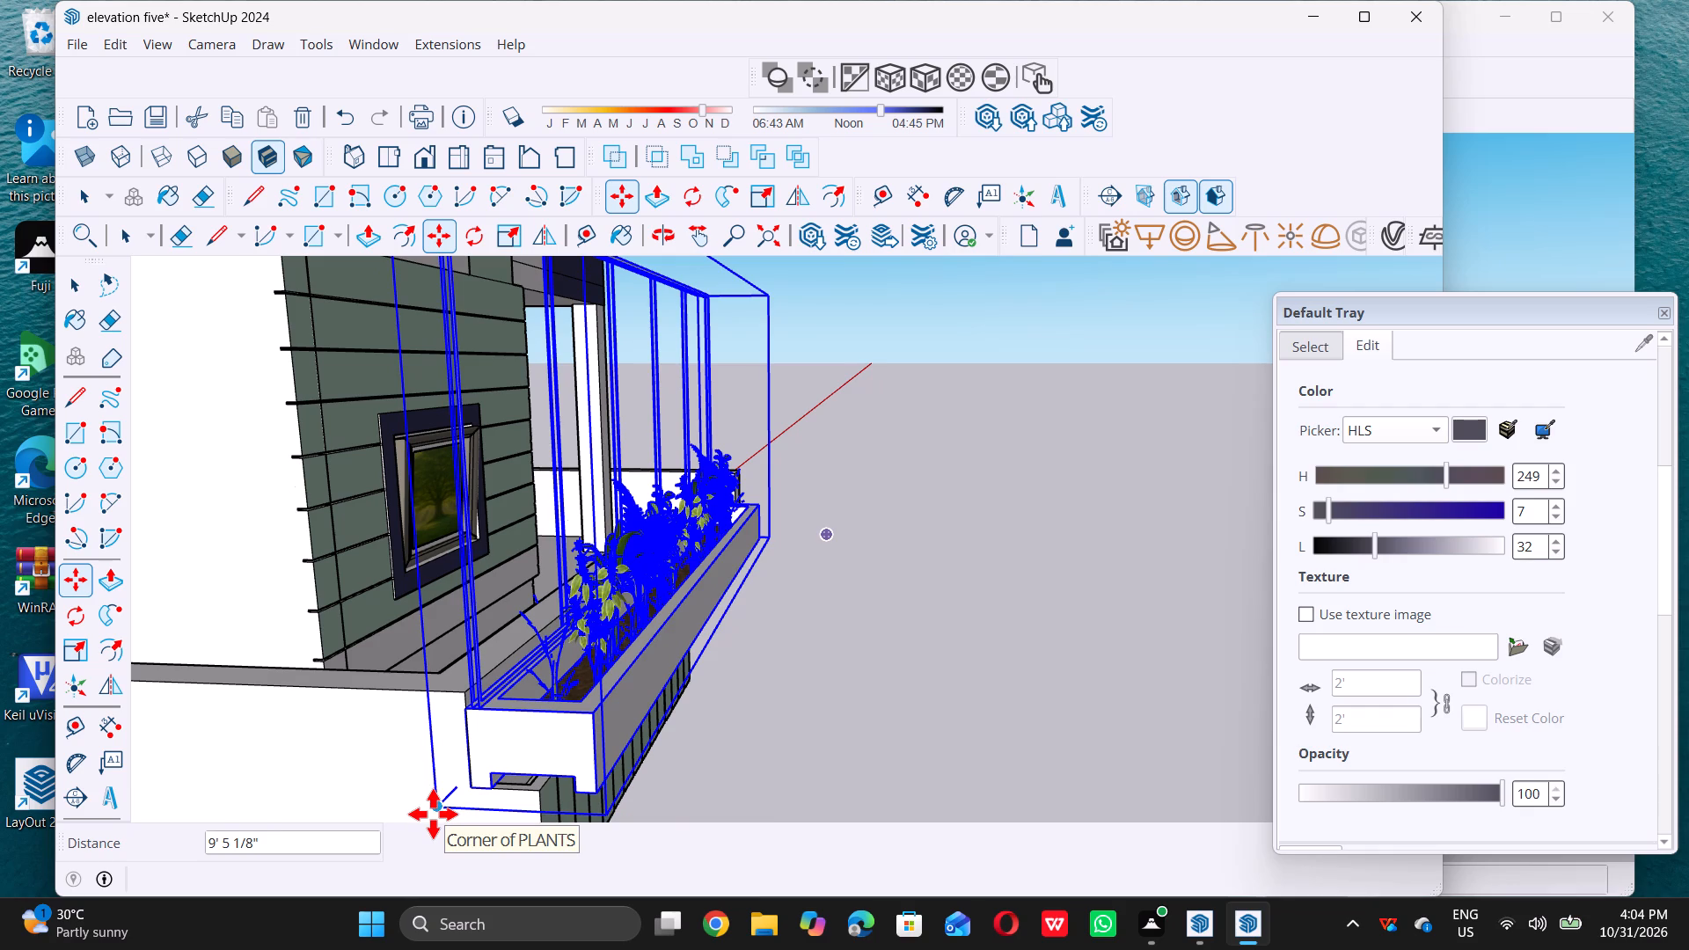
Nudge the planter by its lower corner about 1/8" on the front block.
{"action": "double_click", "coordinate": [432, 814]}
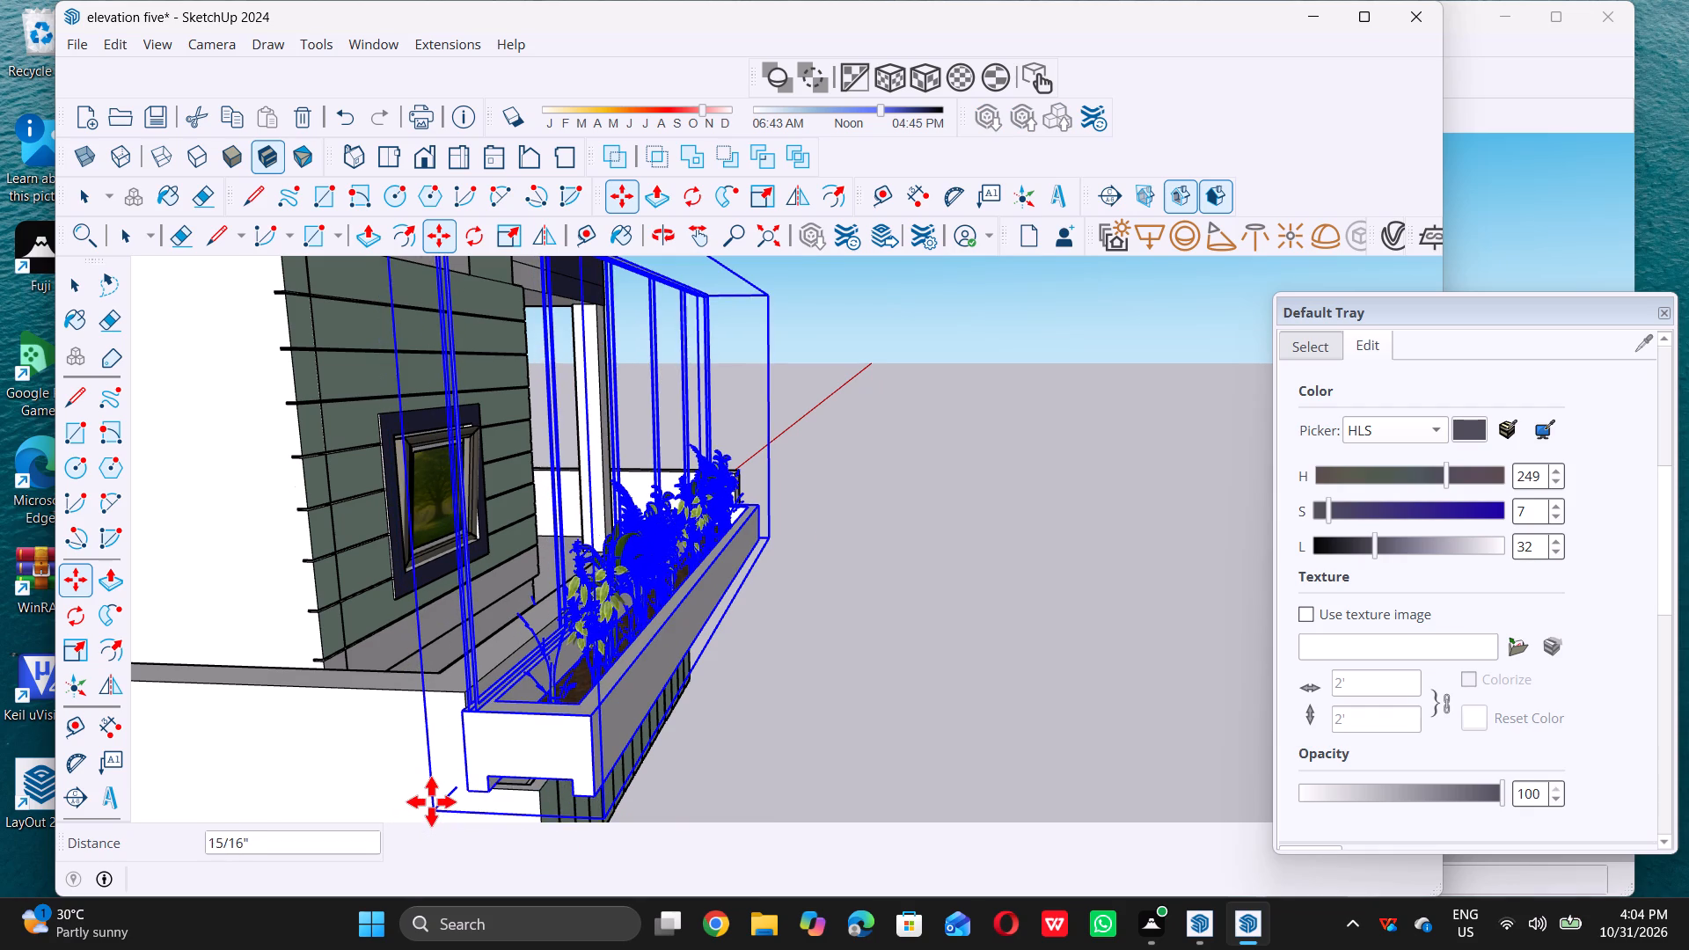
{"action": "double_click", "coordinate": [427, 798]}
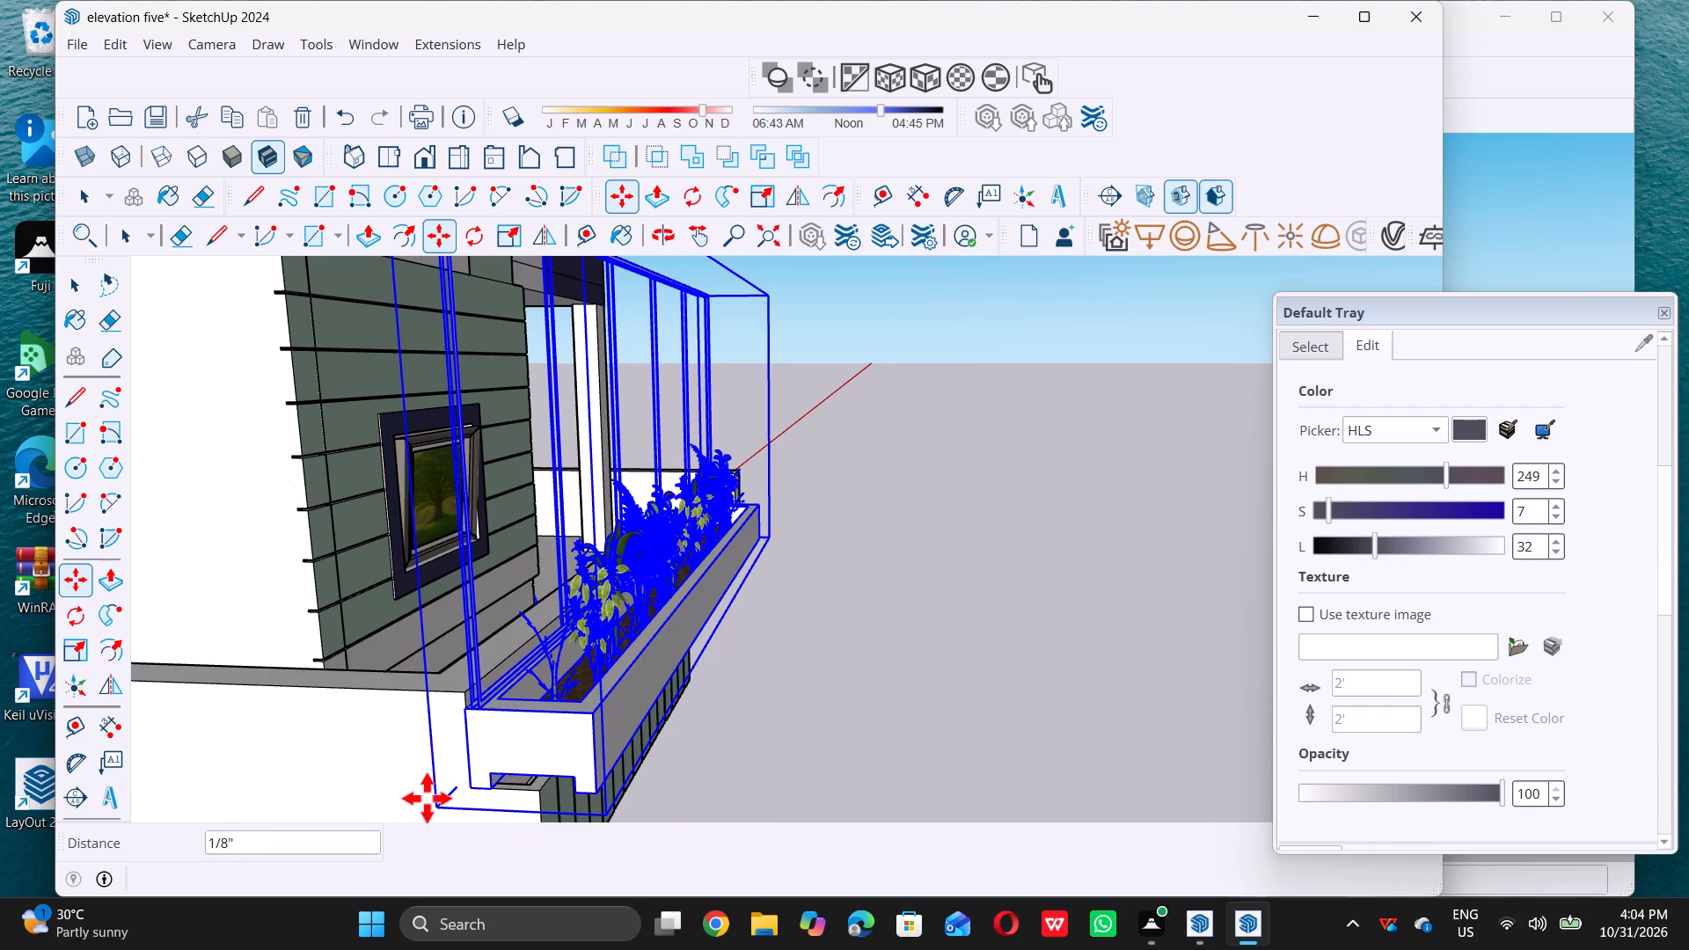
{"action": "key", "text": "space"}
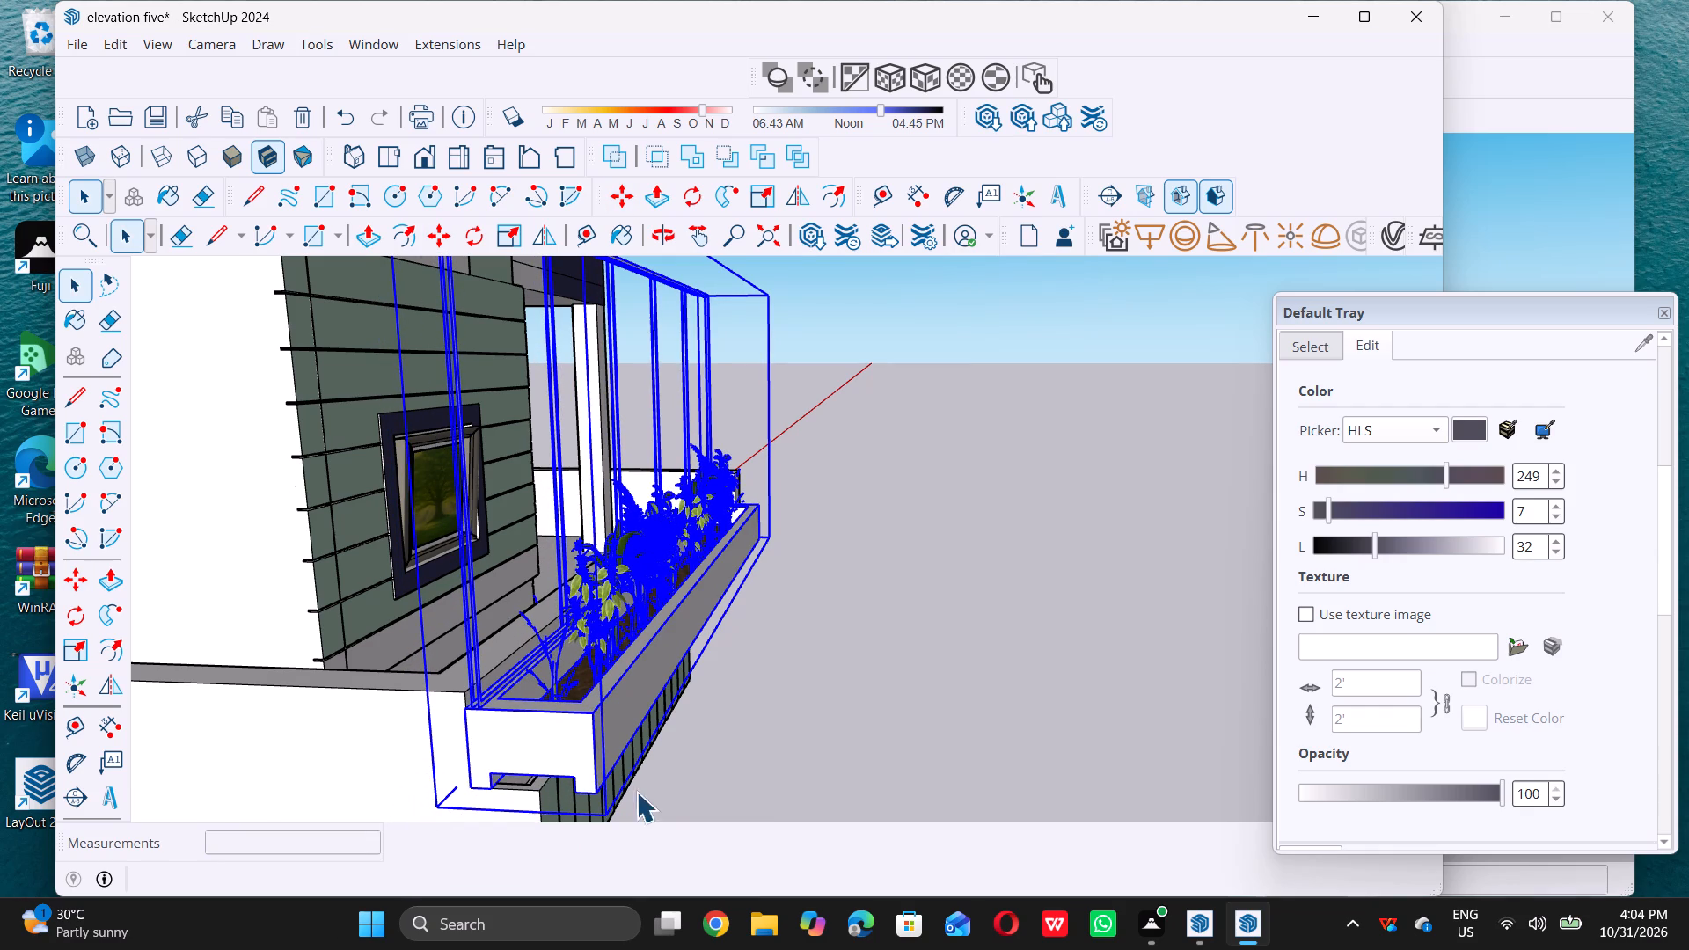
Scale the planter's depth along its red axis again to about 0.52, fitting it to the block's front face.
{"action": "left_click", "coordinate": [866, 748]}
{"action": "scroll", "coordinate": [844, 685], "scroll_direction": "down", "scroll_amount": 10}
{"action": "middle_click_drag", "start_coordinate": [770, 695], "coordinate": [782, 671]}
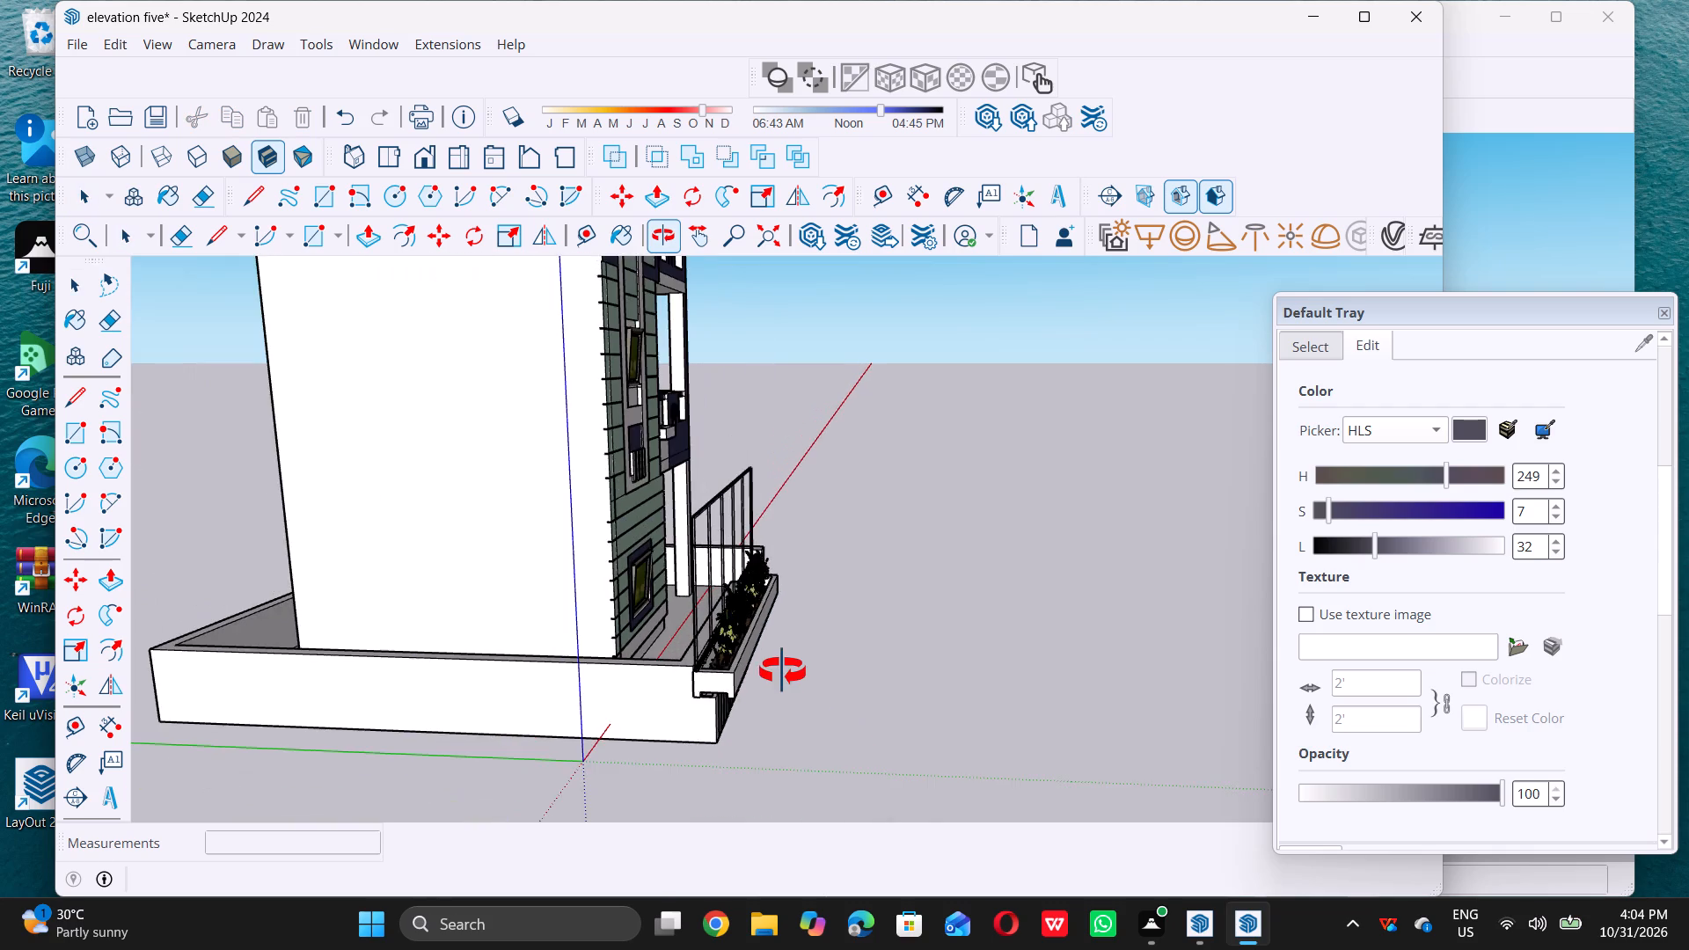
{"action": "middle_click_drag", "start_coordinate": [782, 671], "coordinate": [762, 640]}
{"action": "scroll", "coordinate": [699, 661], "scroll_direction": "up", "scroll_amount": 8}
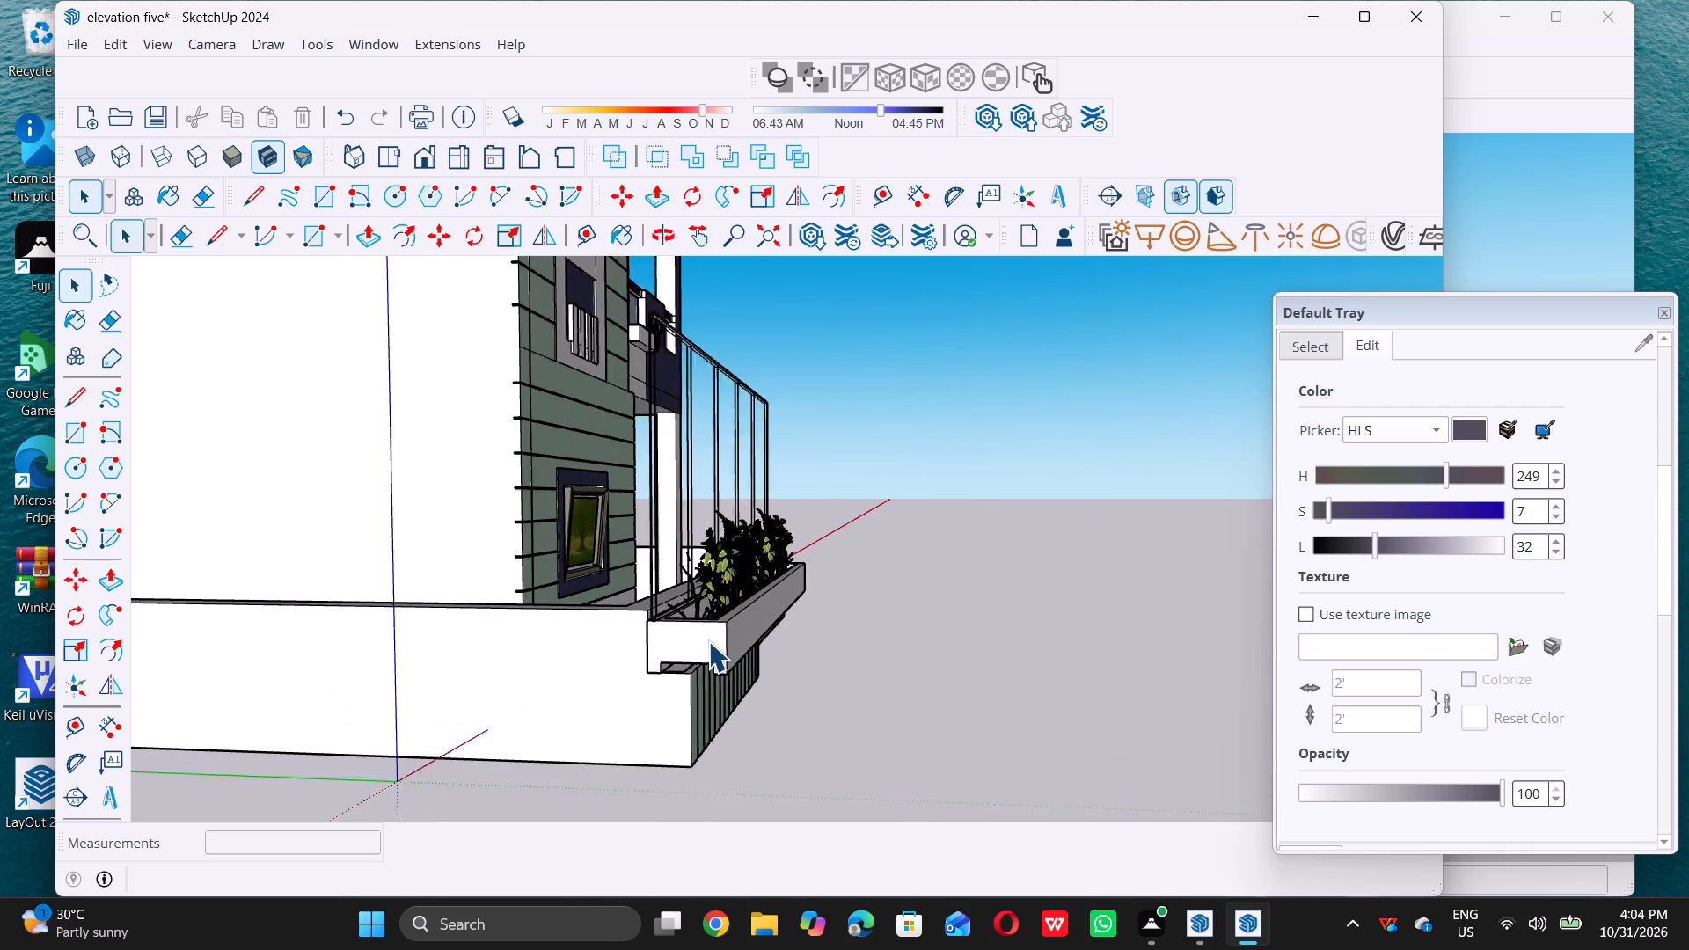
{"action": "left_click", "coordinate": [705, 641]}
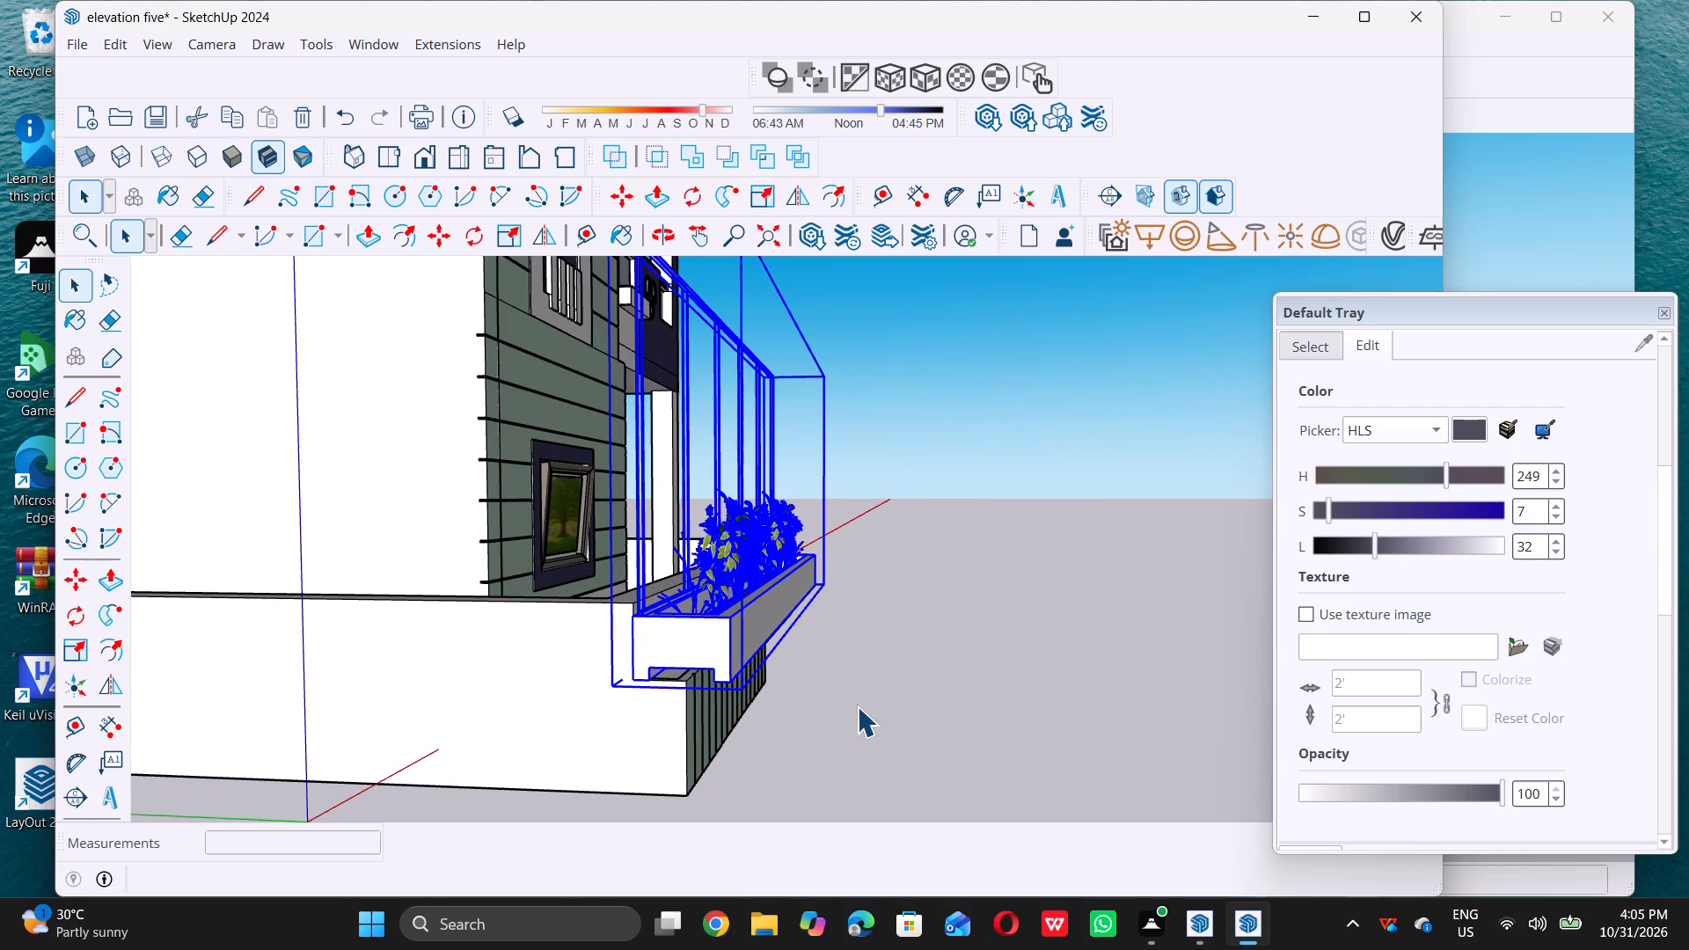
{"action": "key", "text": "s"}
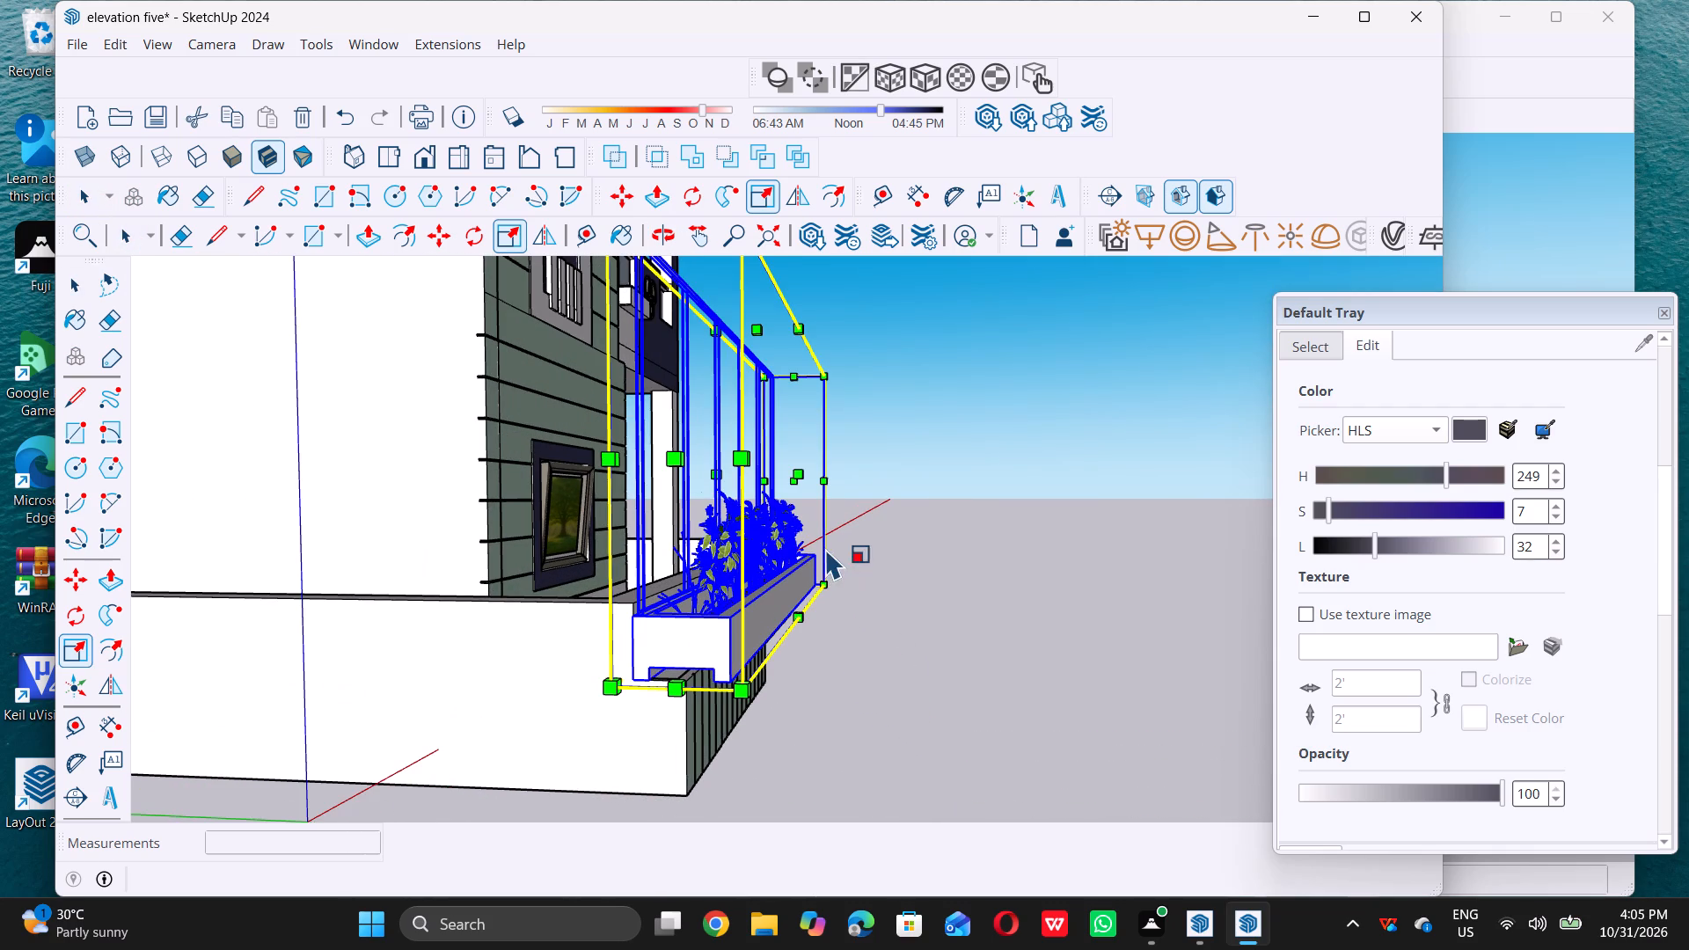
{"action": "double_click", "coordinate": [791, 474]}
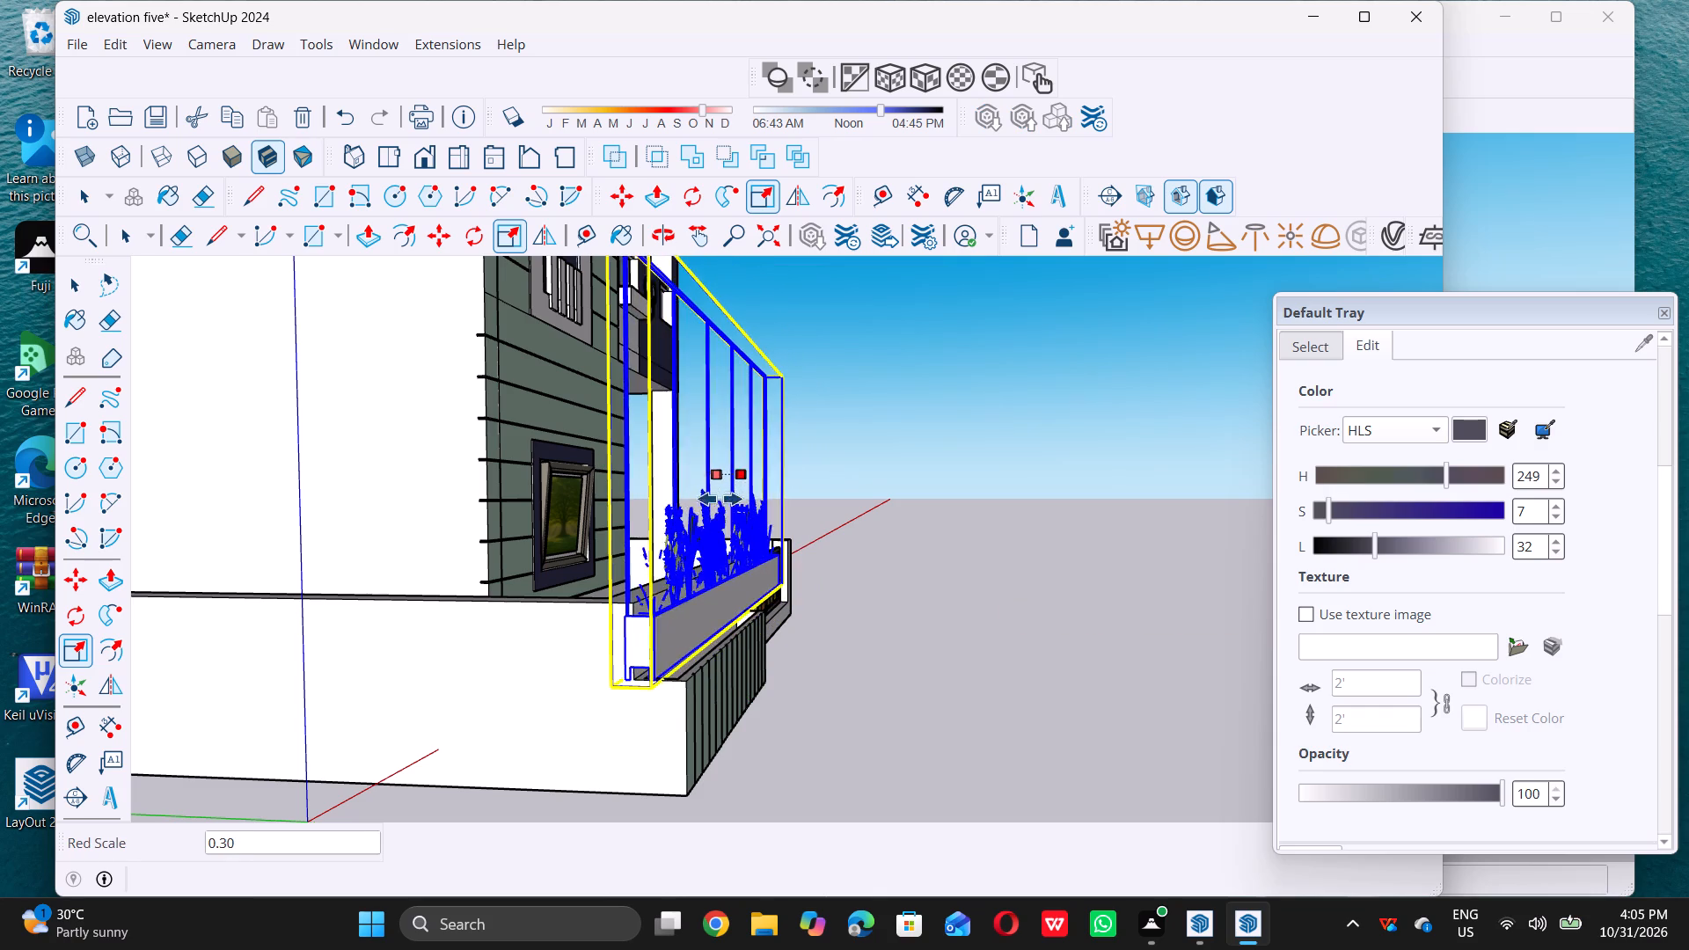
{"action": "double_click", "coordinate": [684, 699]}
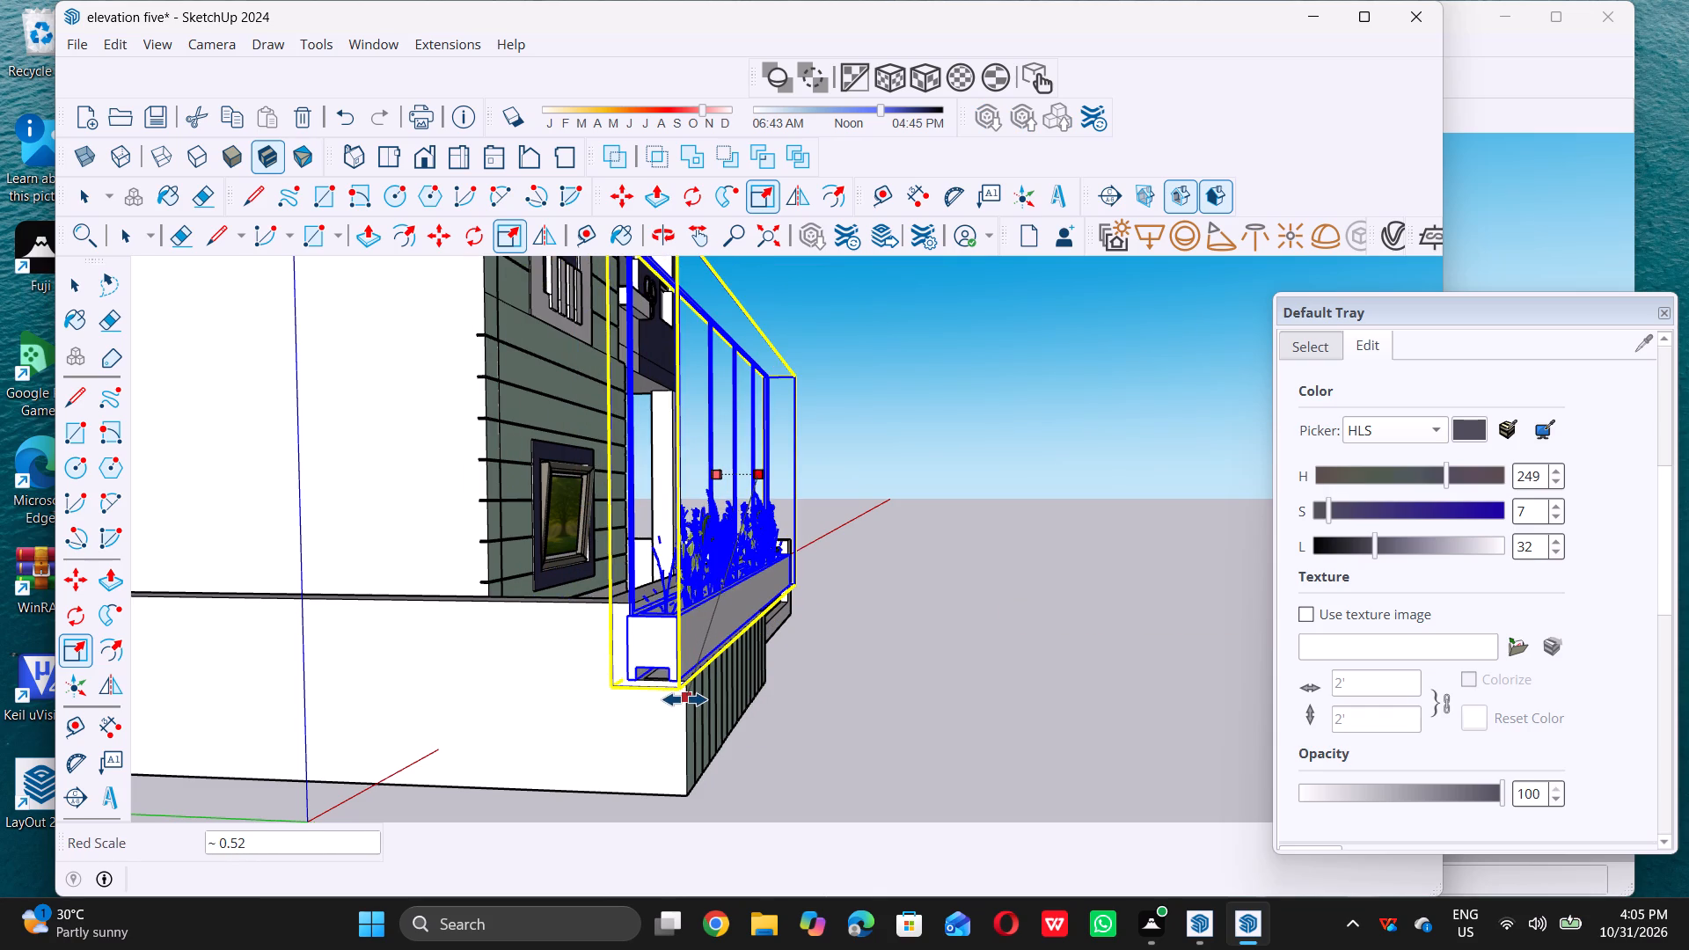
{"action": "key", "text": "space"}
Scale the planter's length along its green axis so its end lines up with the end edge of the slatted front block.
{"action": "scroll", "coordinate": [883, 653], "scroll_direction": "down", "scroll_amount": 5}
{"action": "middle_click_drag", "start_coordinate": [1061, 595], "coordinate": [1057, 603]}
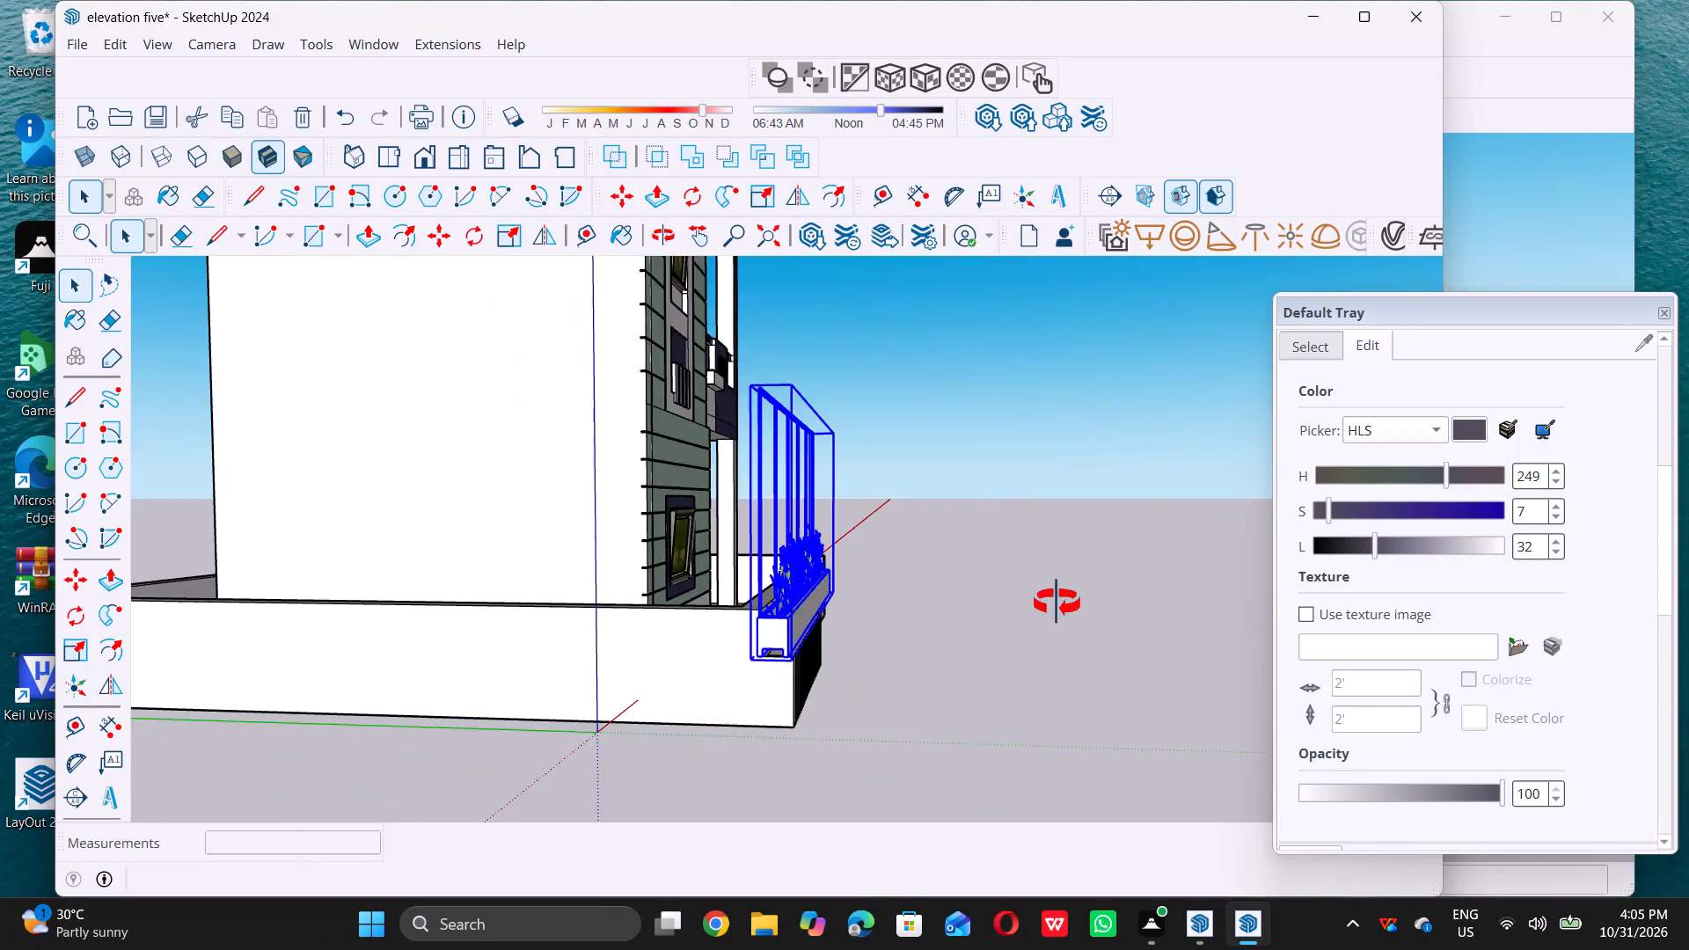
{"action": "middle_click_drag", "start_coordinate": [1057, 603], "coordinate": [509, 679]}
{"action": "middle_click_drag", "start_coordinate": [508, 680], "coordinate": [481, 683]}
{"action": "middle_click_drag", "start_coordinate": [481, 683], "coordinate": [534, 648]}
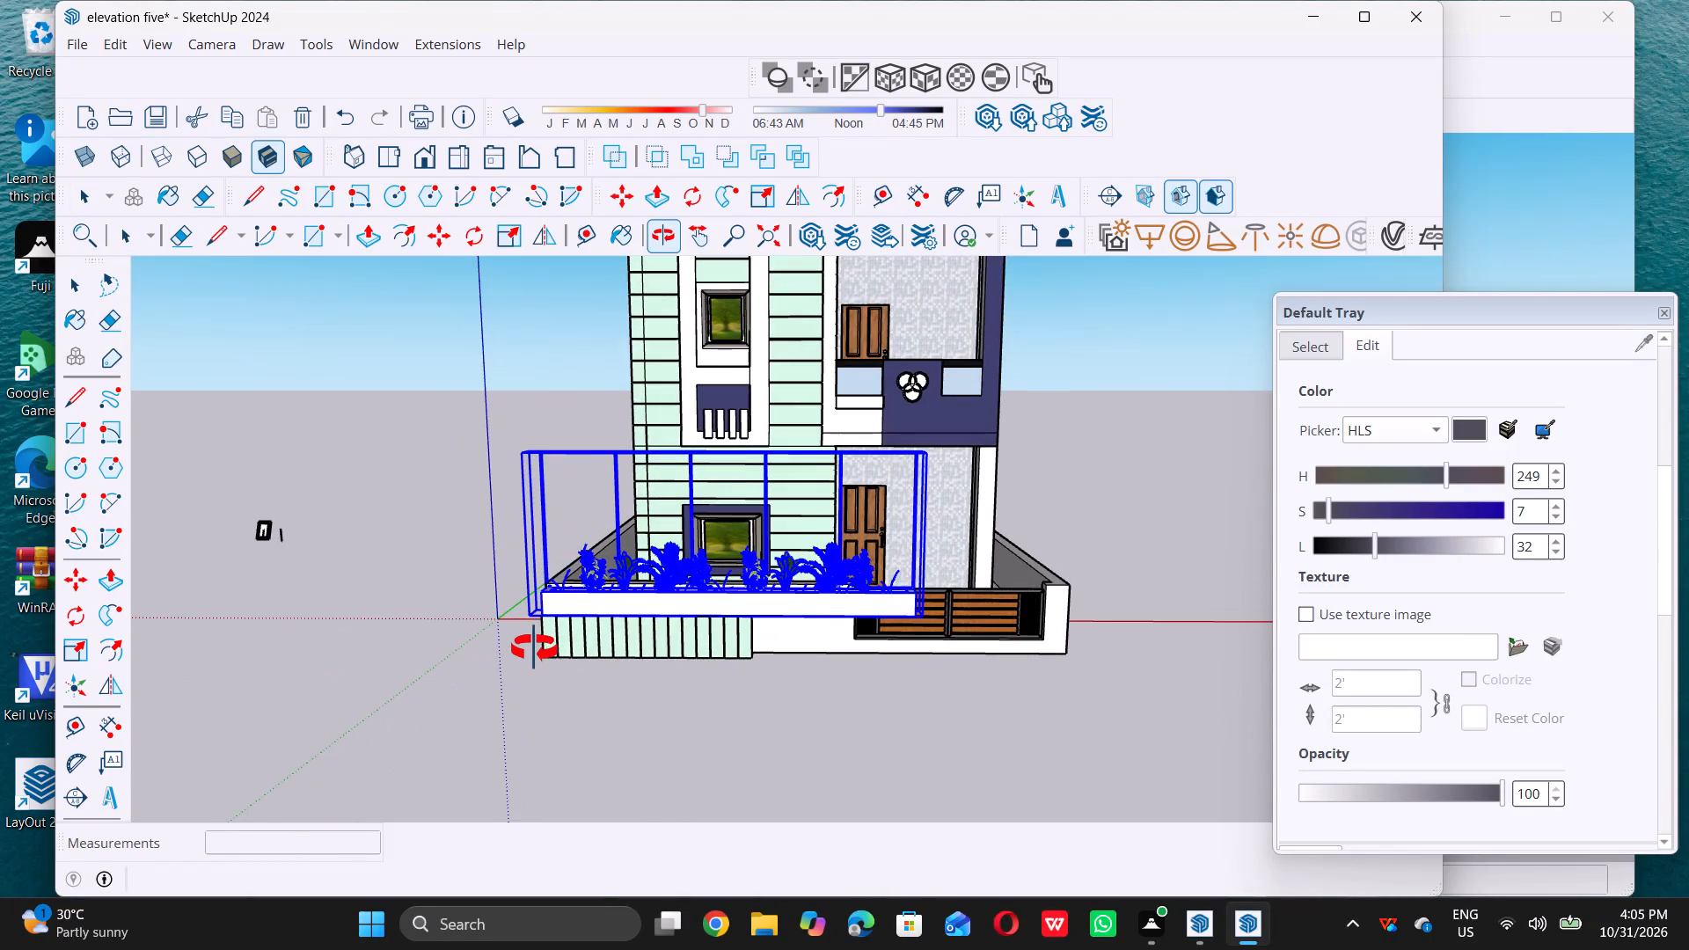
{"action": "middle_click_drag", "start_coordinate": [534, 648], "coordinate": [541, 650]}
{"action": "middle_click", "coordinate": [542, 650]}
{"action": "scroll", "coordinate": [698, 550], "scroll_direction": "up", "scroll_amount": 3}
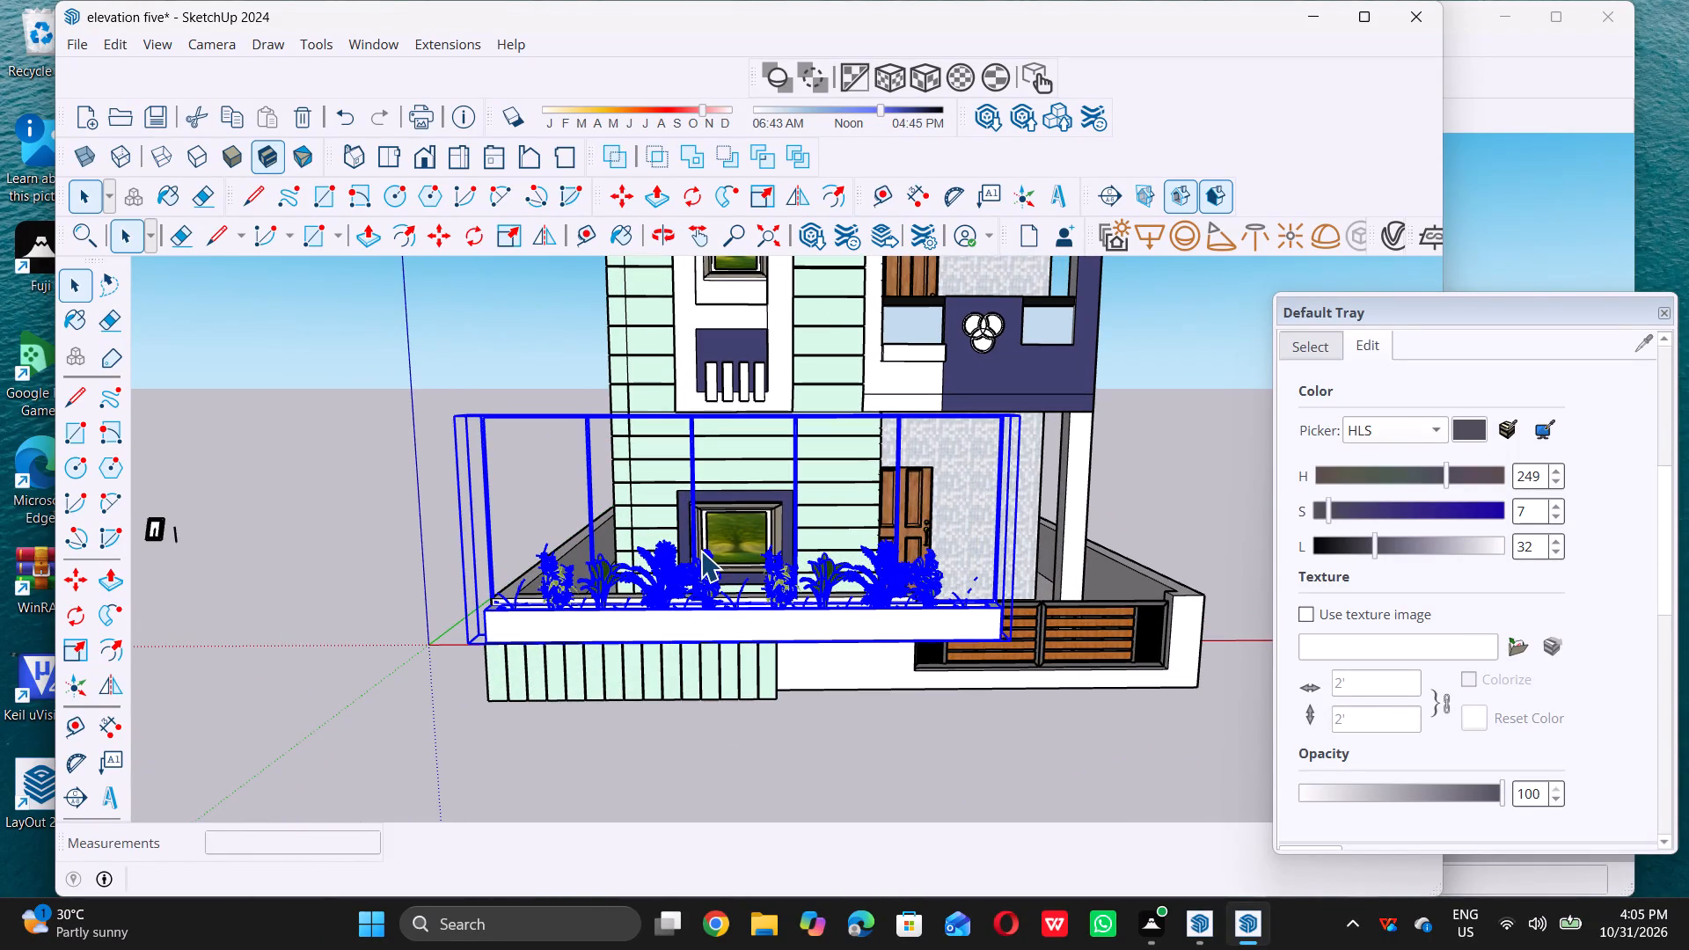
{"action": "key", "text": "s"}
{"action": "middle_click_drag", "start_coordinate": [996, 489], "coordinate": [986, 541]}
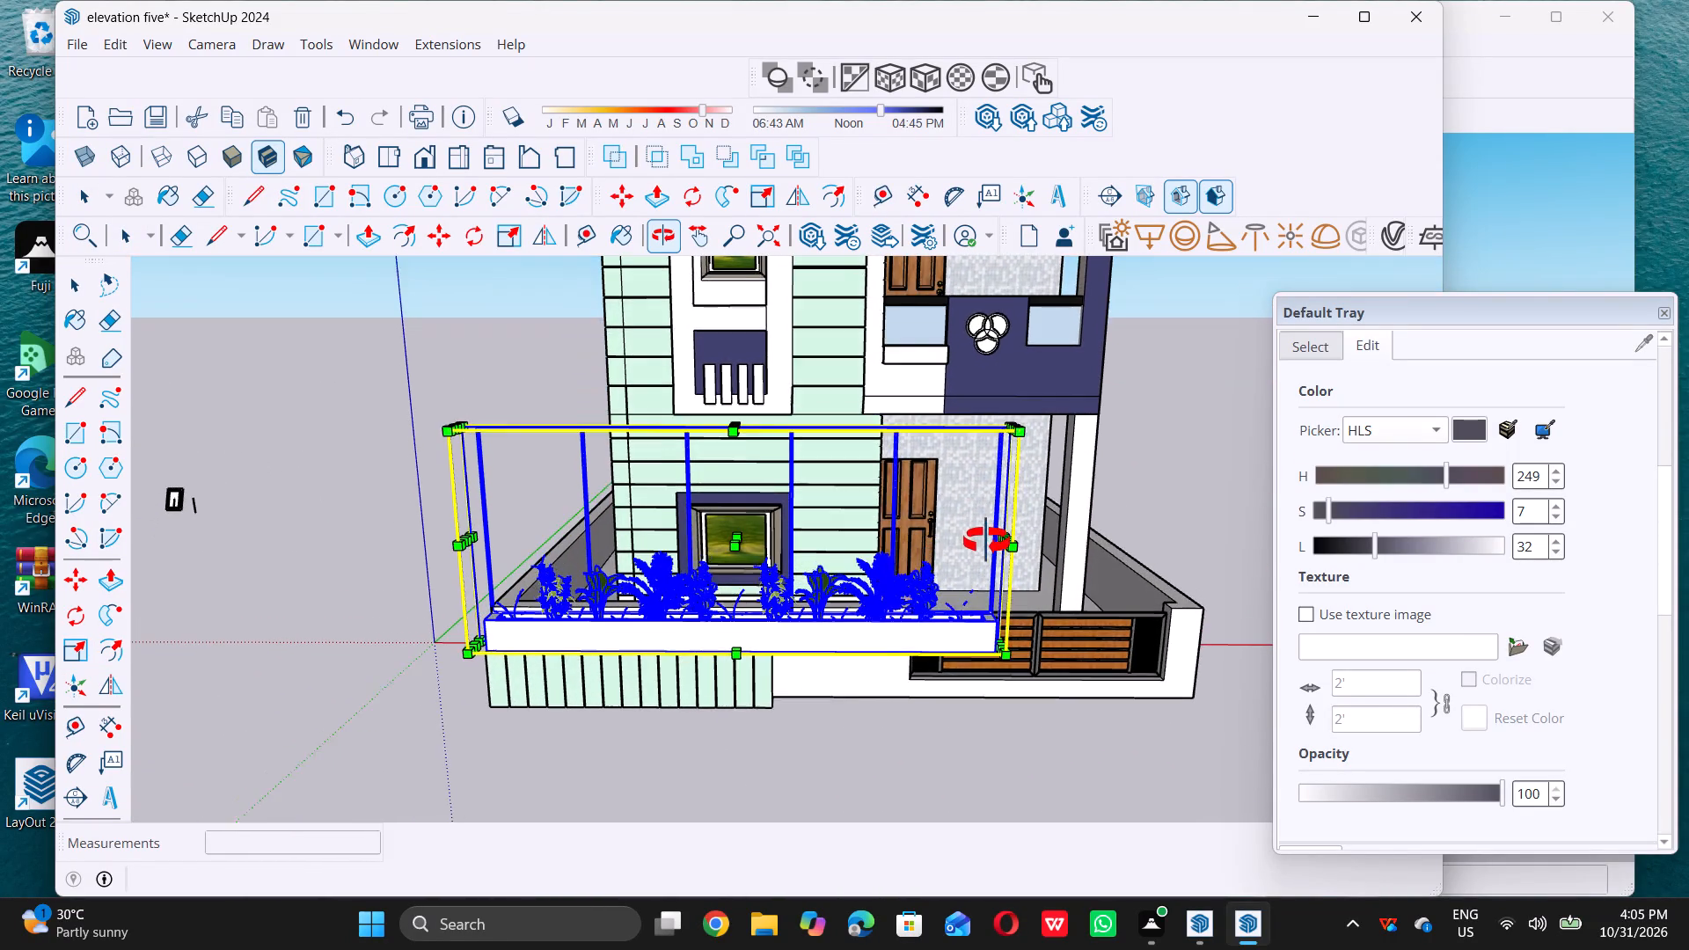
{"action": "middle_click_drag", "start_coordinate": [986, 541], "coordinate": [986, 546]}
{"action": "scroll", "coordinate": [968, 559], "scroll_direction": "up", "scroll_amount": 9}
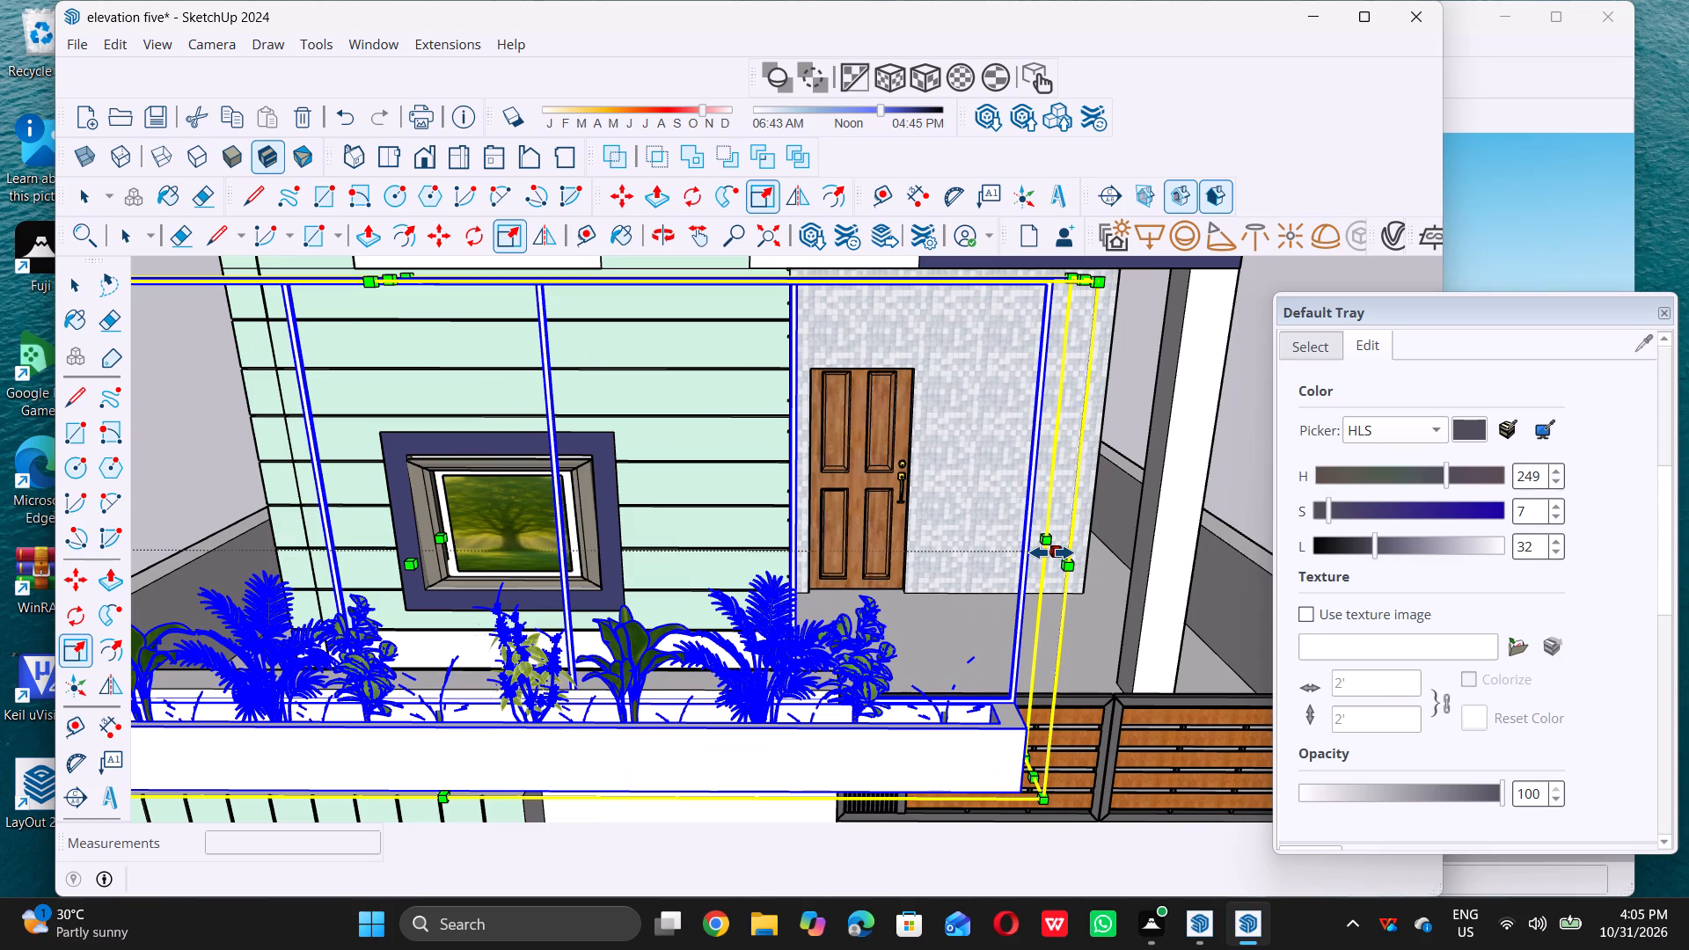
{"action": "triple_click", "coordinate": [1051, 552]}
{"action": "left_click", "coordinate": [1051, 552]}
{"action": "scroll", "coordinate": [1051, 552], "scroll_direction": "down", "scroll_amount": 9}
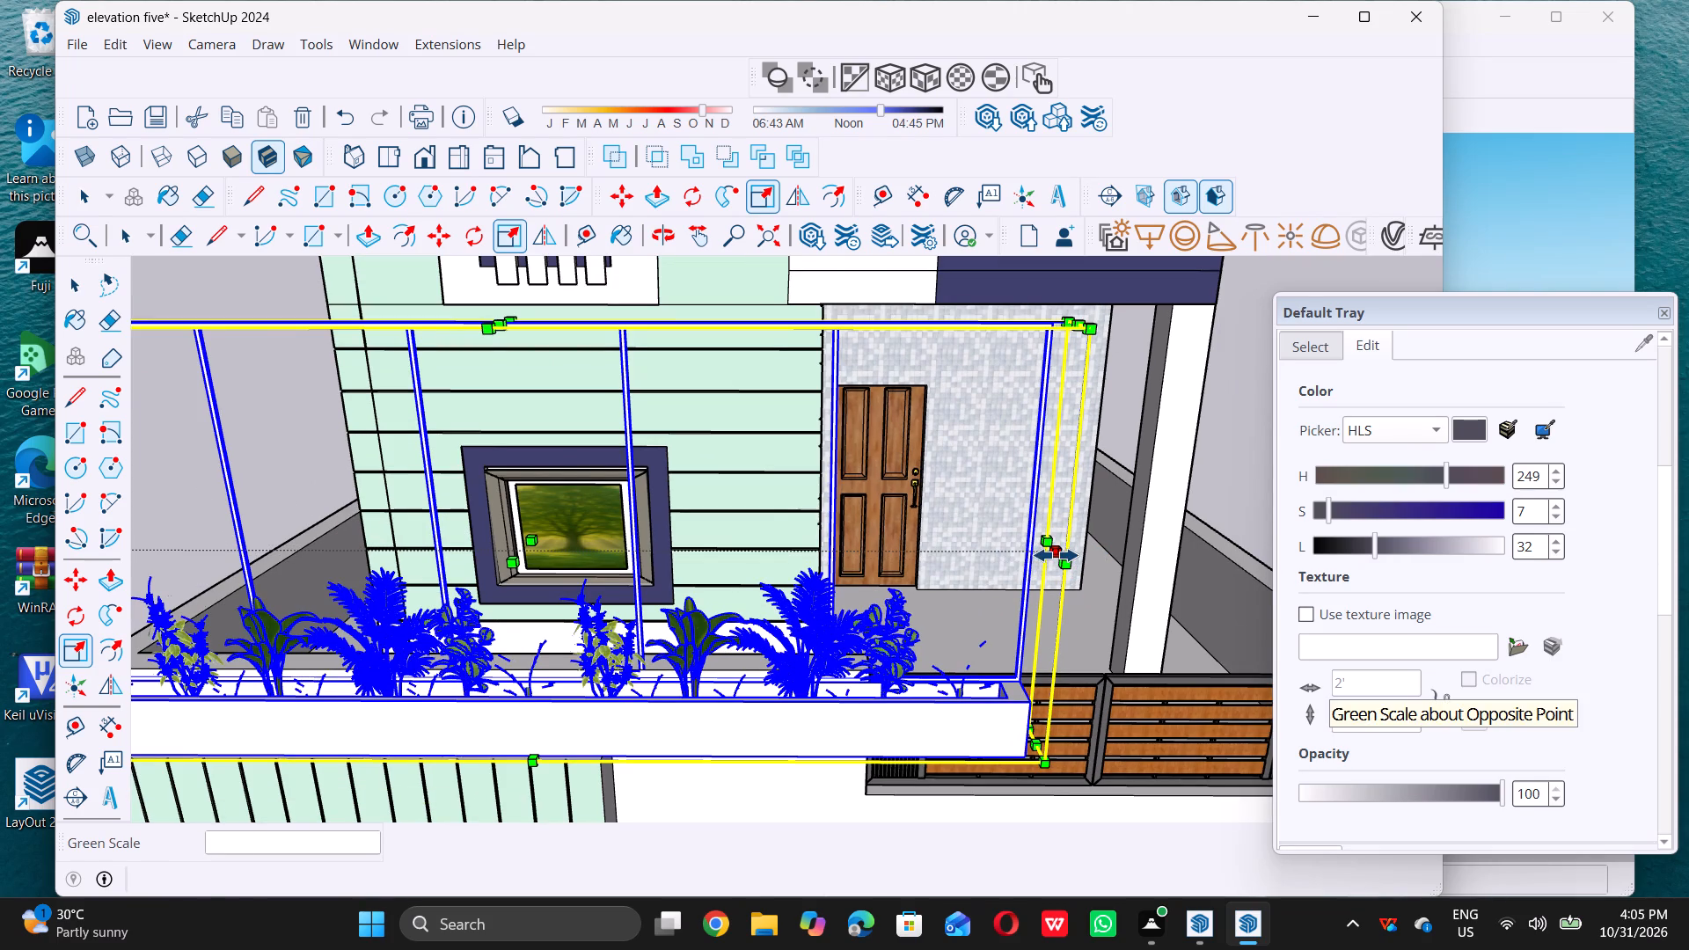
{"action": "left_click", "coordinate": [1056, 555]}
{"action": "scroll", "coordinate": [998, 561], "scroll_direction": "down", "scroll_amount": 9}
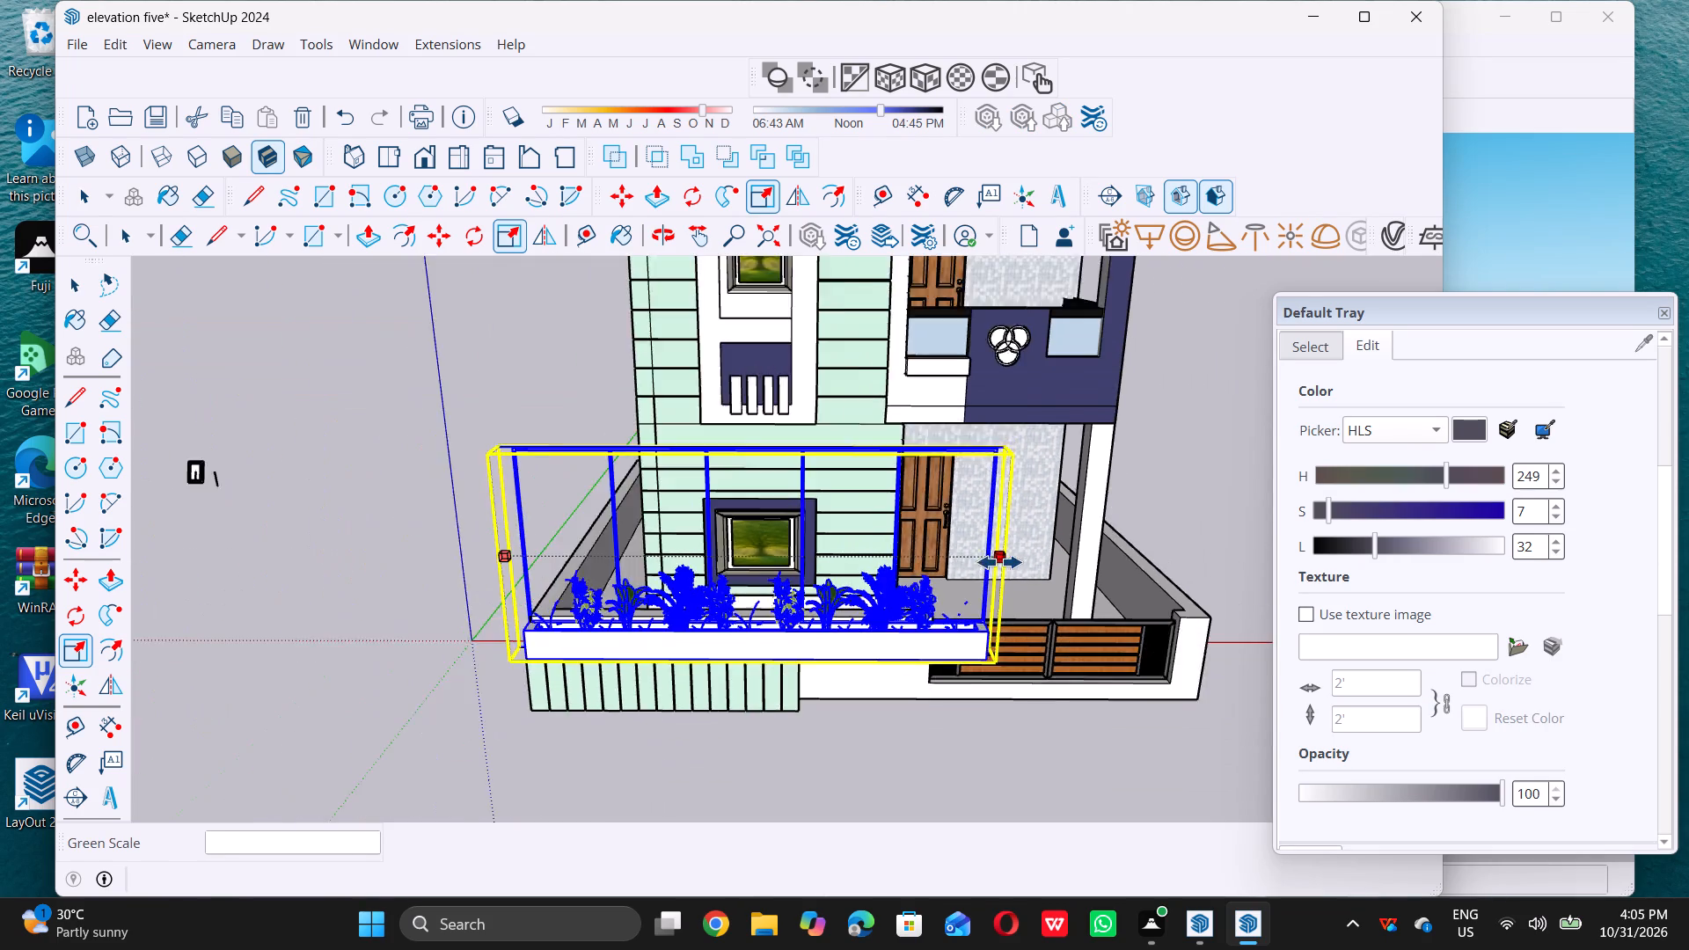
{"action": "scroll", "coordinate": [858, 650], "scroll_direction": "up", "scroll_amount": 6}
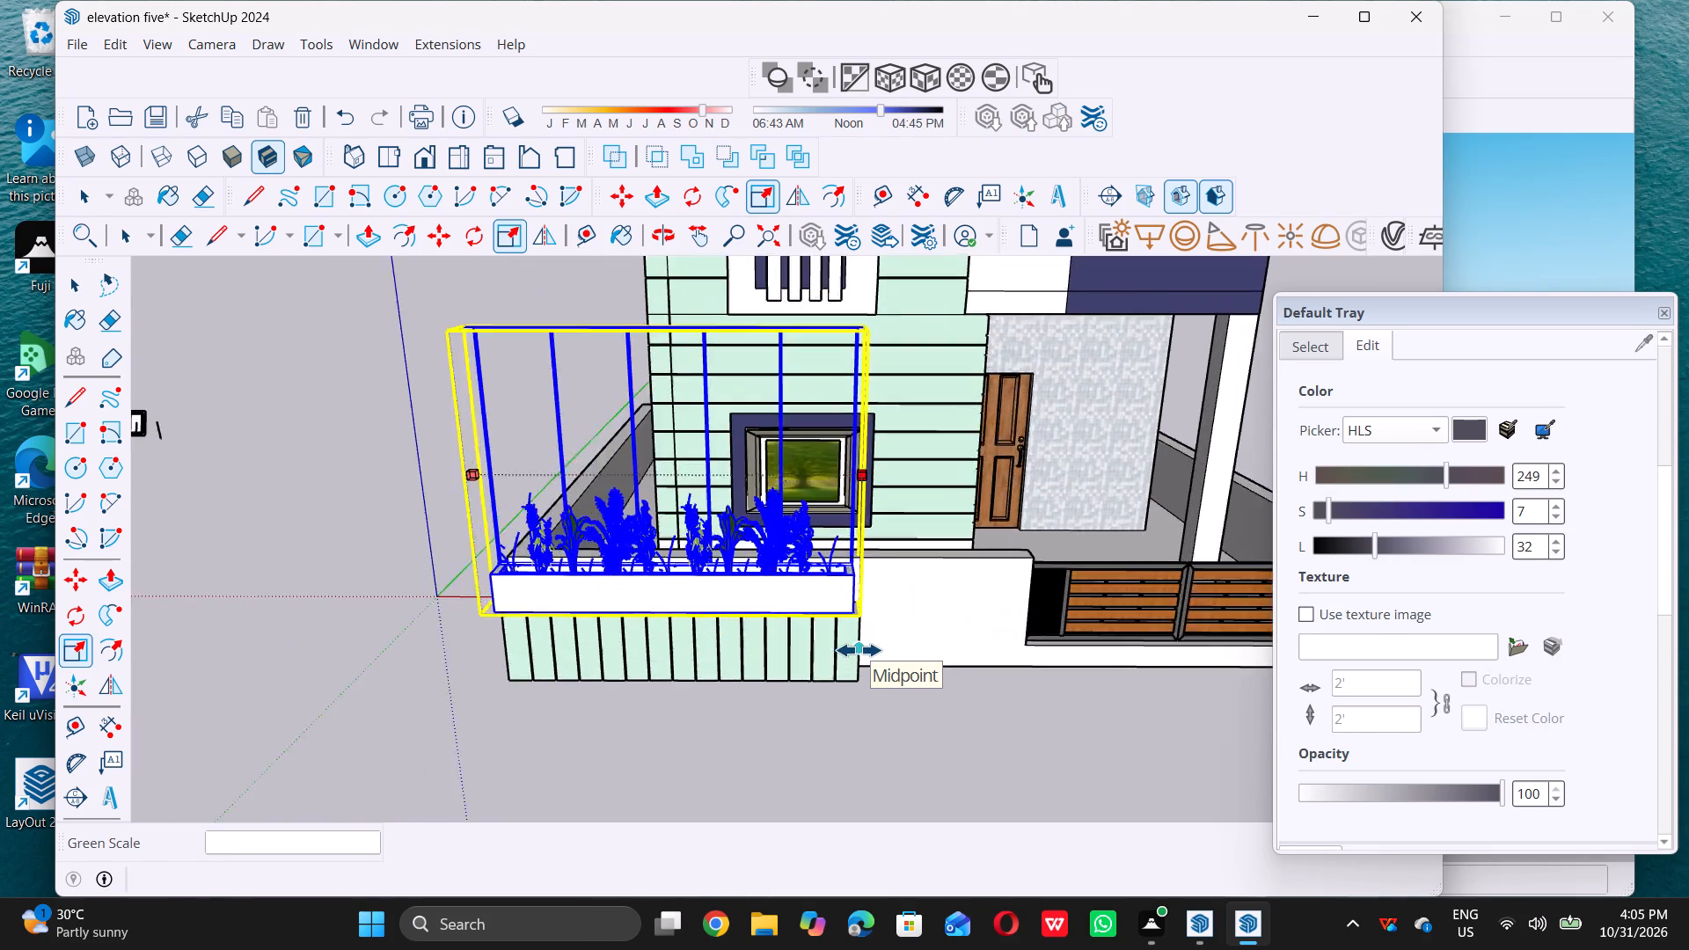
{"action": "triple_click", "coordinate": [859, 650]}
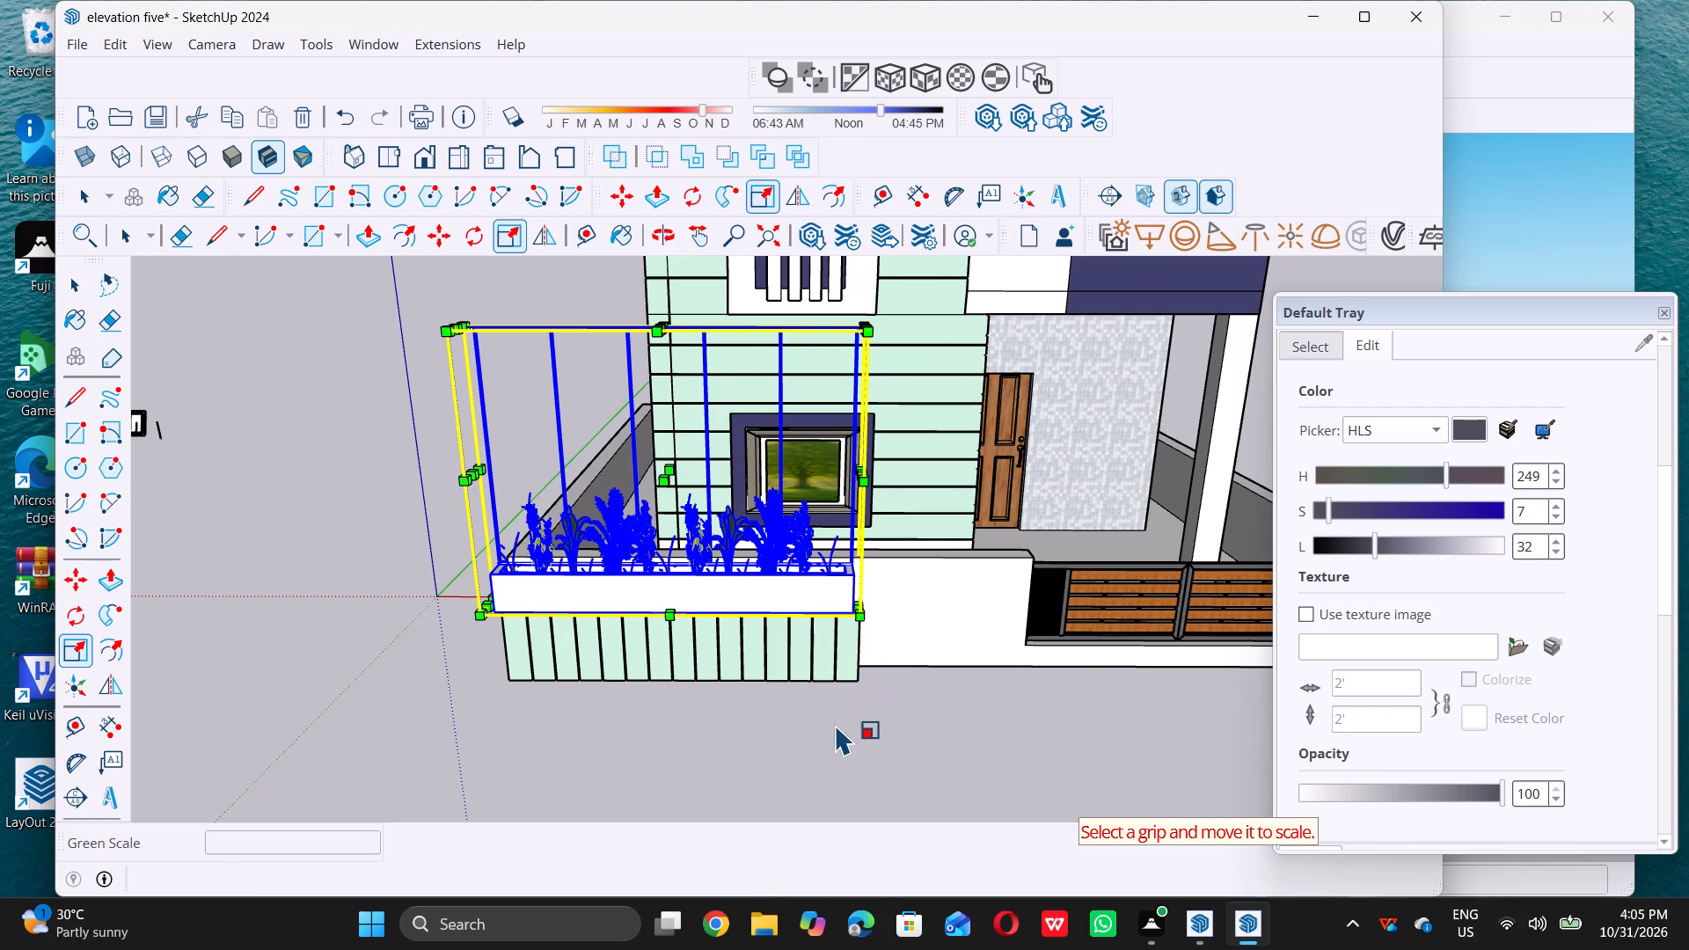
{"action": "double_click", "coordinate": [837, 724]}
Fine-tune the planter's length along its green axis with a scale of about 1.00 at the slatted block's end edge.
{"action": "scroll", "coordinate": [882, 631], "scroll_direction": "up", "scroll_amount": 5}
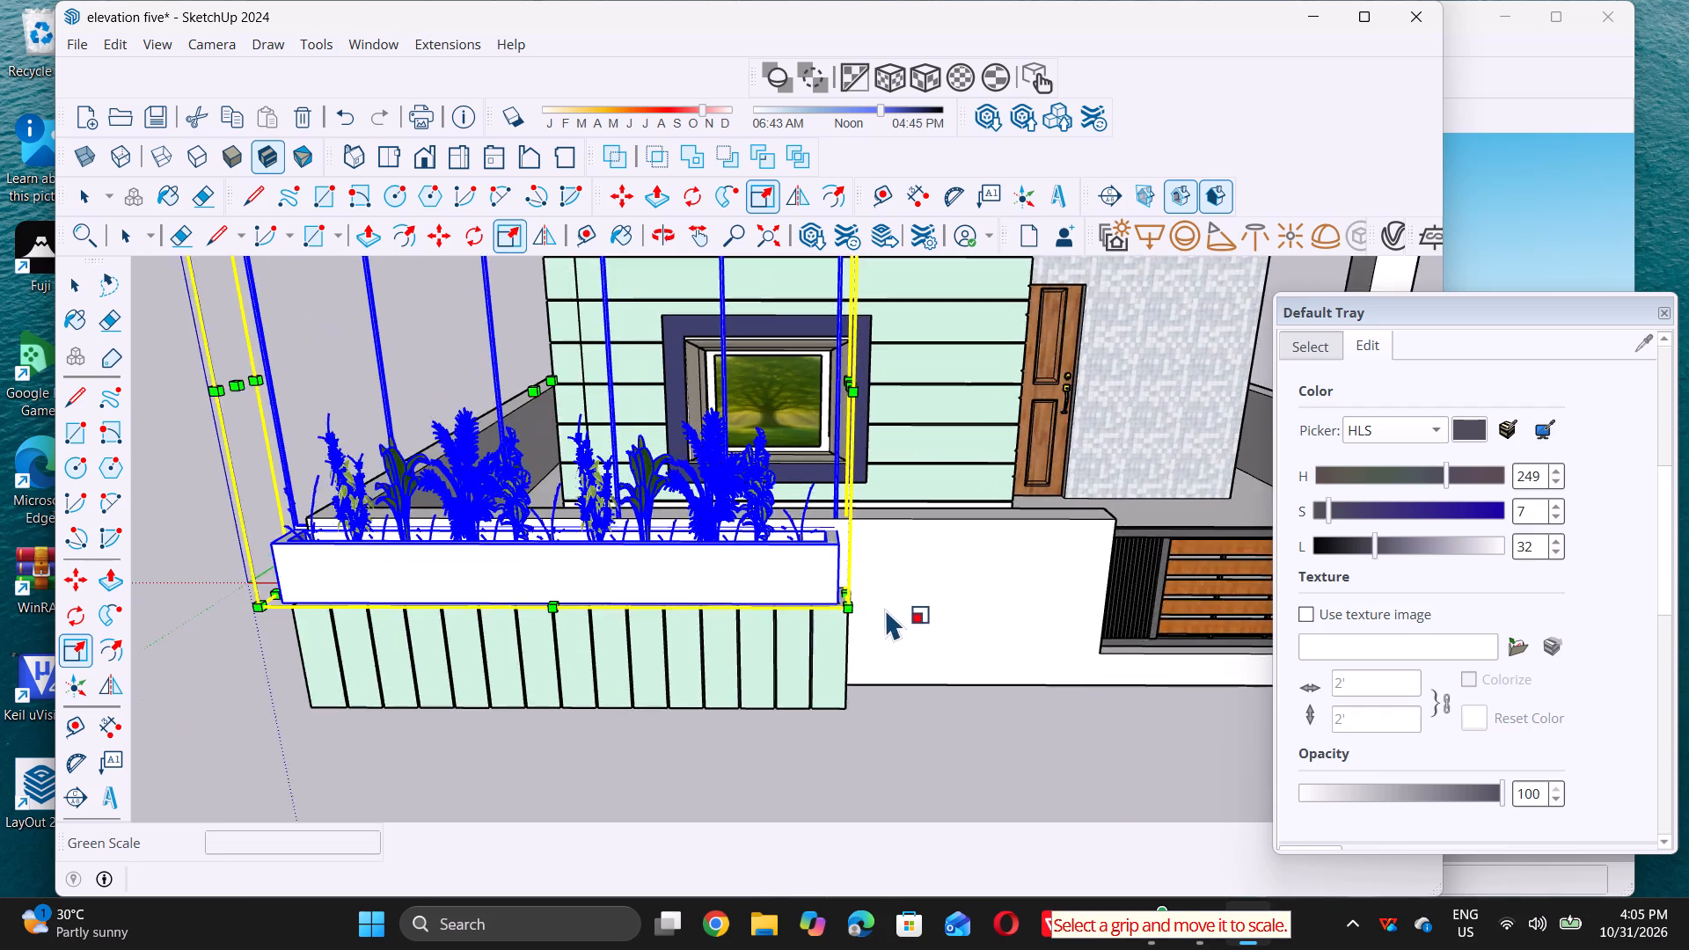
{"action": "scroll", "coordinate": [886, 609], "scroll_direction": "up", "scroll_amount": 1}
{"action": "middle_click_drag", "start_coordinate": [886, 609], "coordinate": [797, 626]}
{"action": "middle_click", "coordinate": [797, 626]}
{"action": "scroll", "coordinate": [771, 605], "scroll_direction": "up", "scroll_amount": 12}
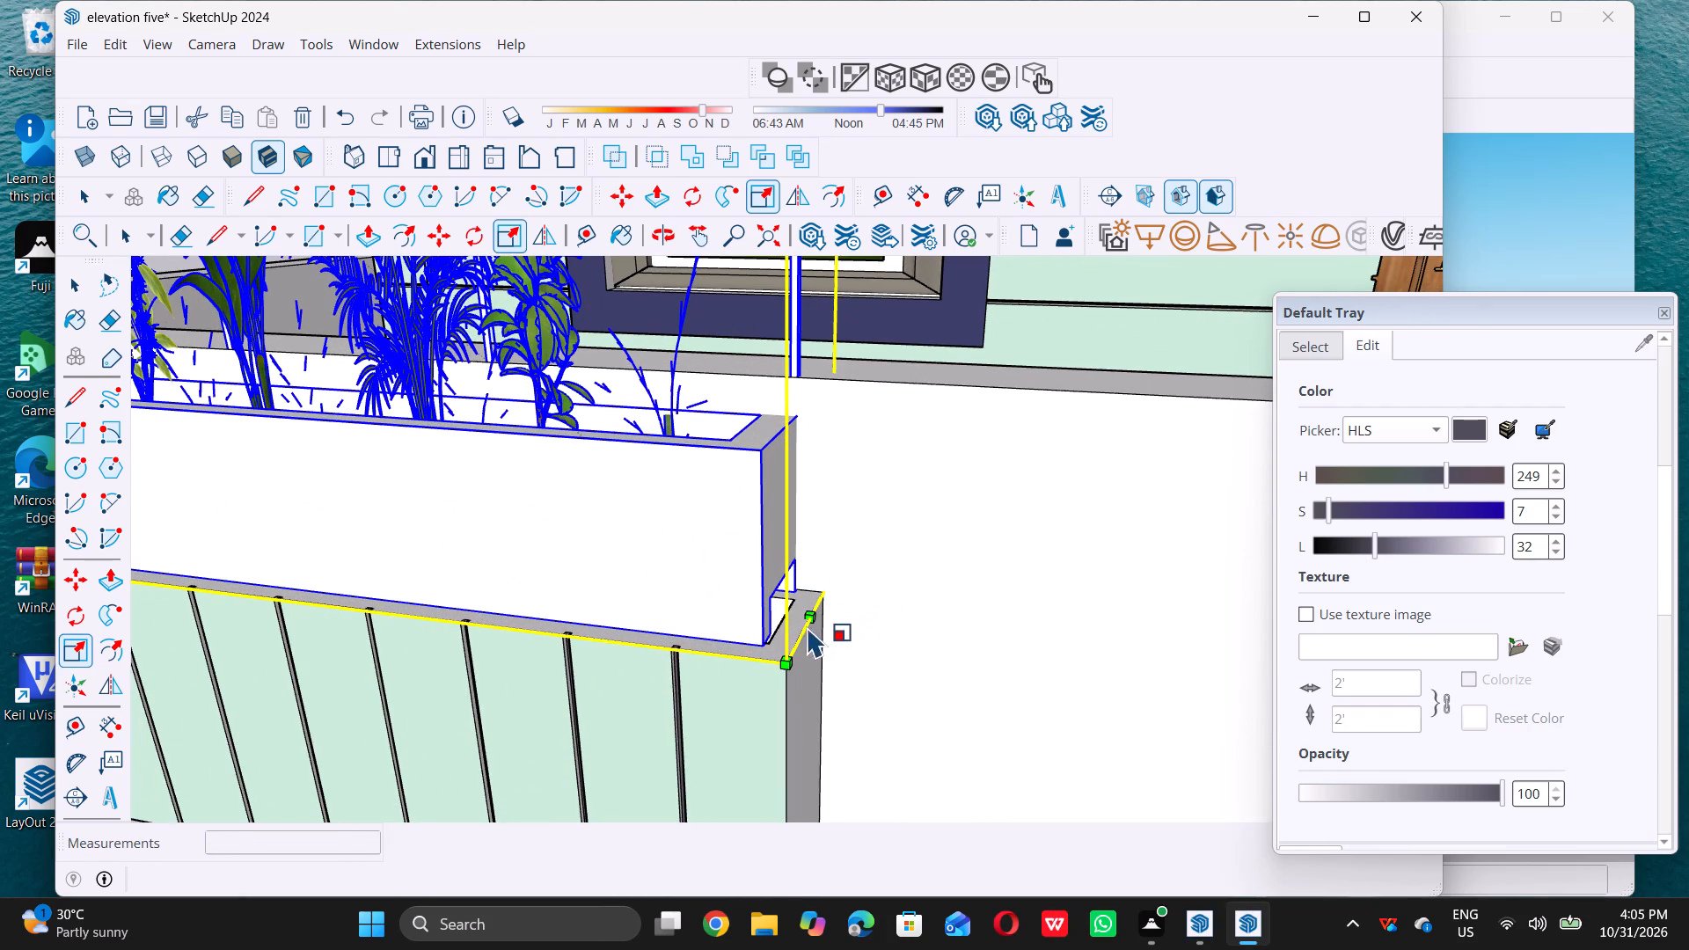
{"action": "scroll", "coordinate": [874, 599], "scroll_direction": "down", "scroll_amount": 10}
{"action": "scroll", "coordinate": [962, 667], "scroll_direction": "down", "scroll_amount": 1}
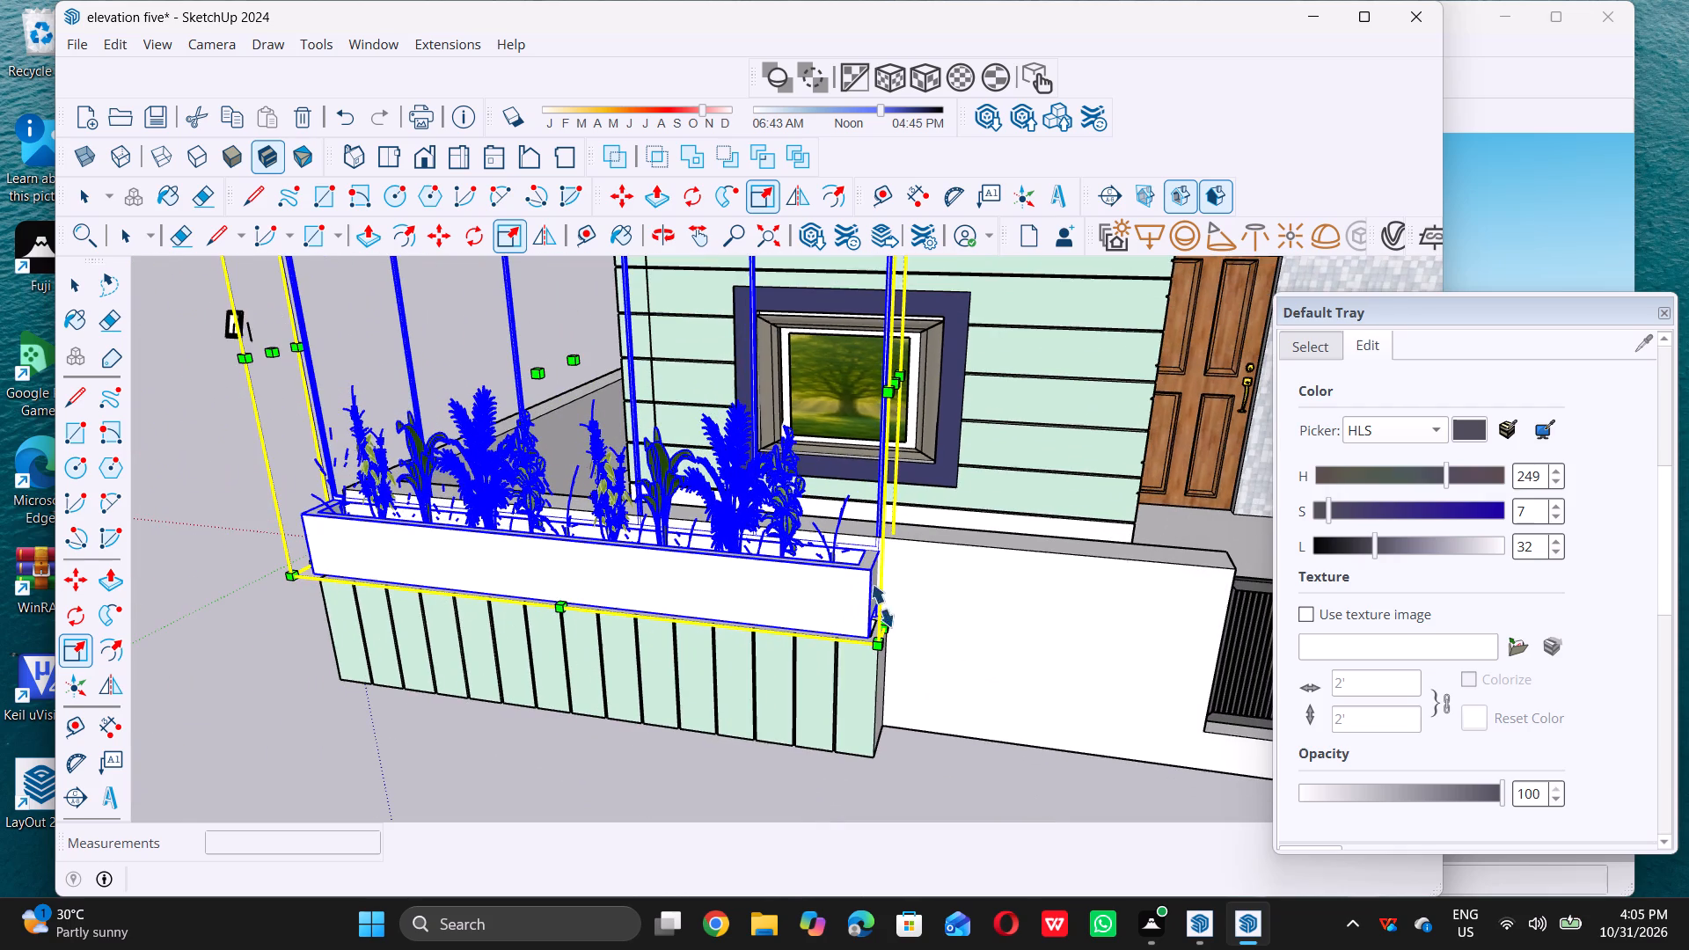
{"action": "left_click", "coordinate": [897, 378]}
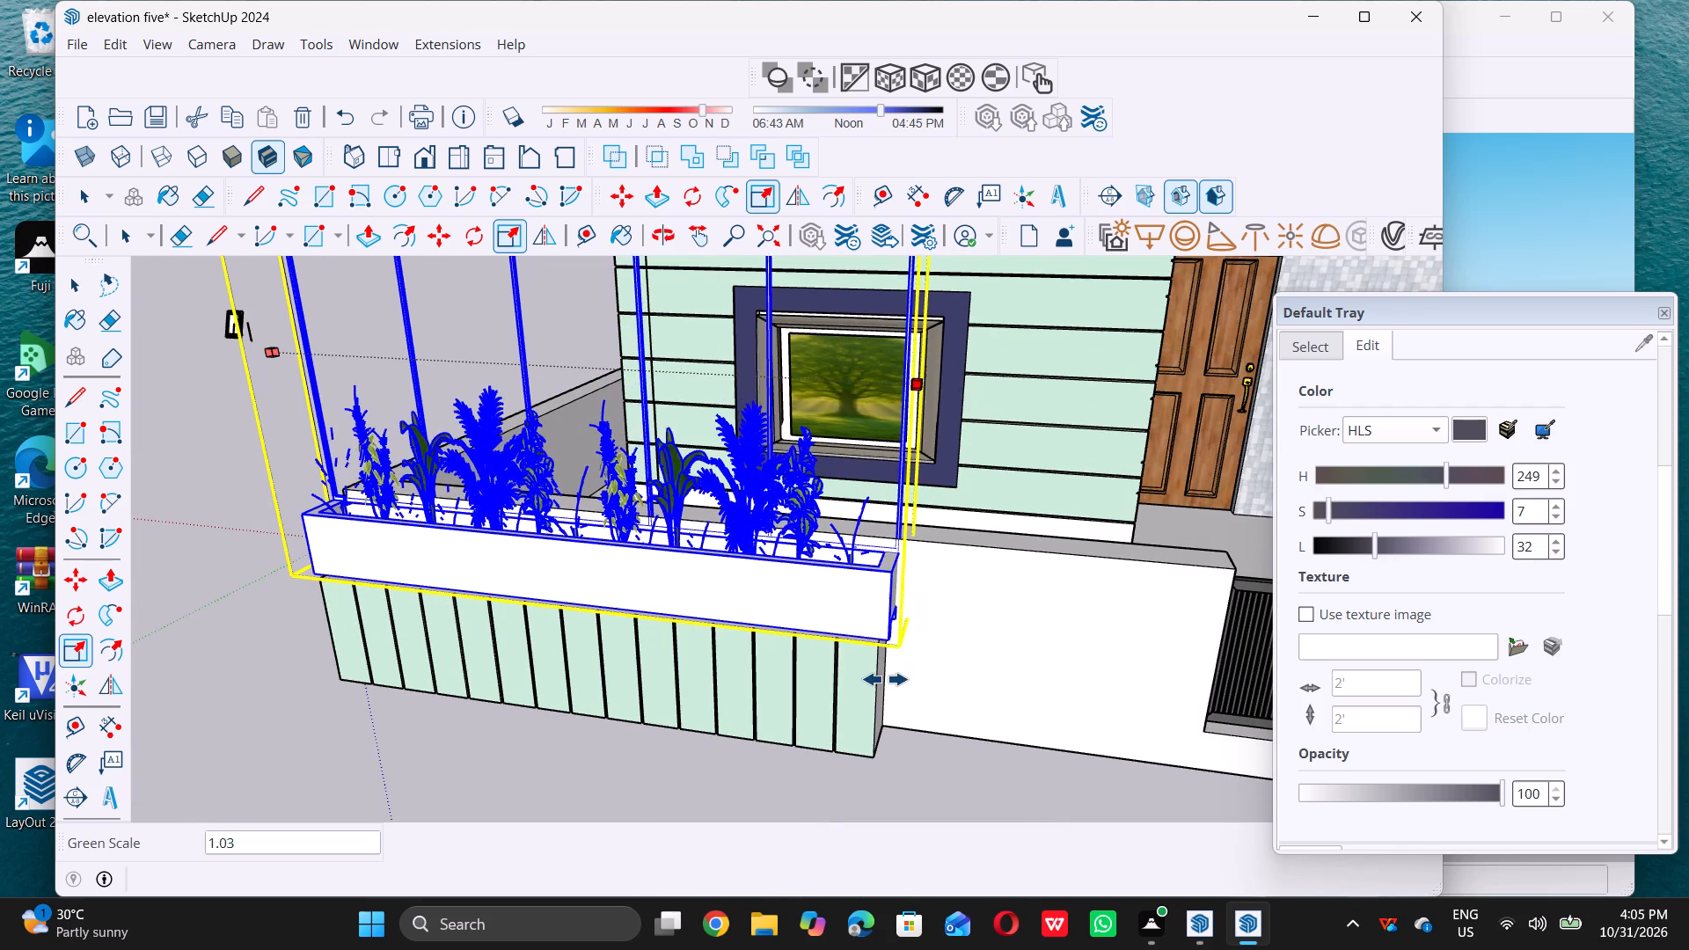
{"action": "double_click", "coordinate": [878, 680]}
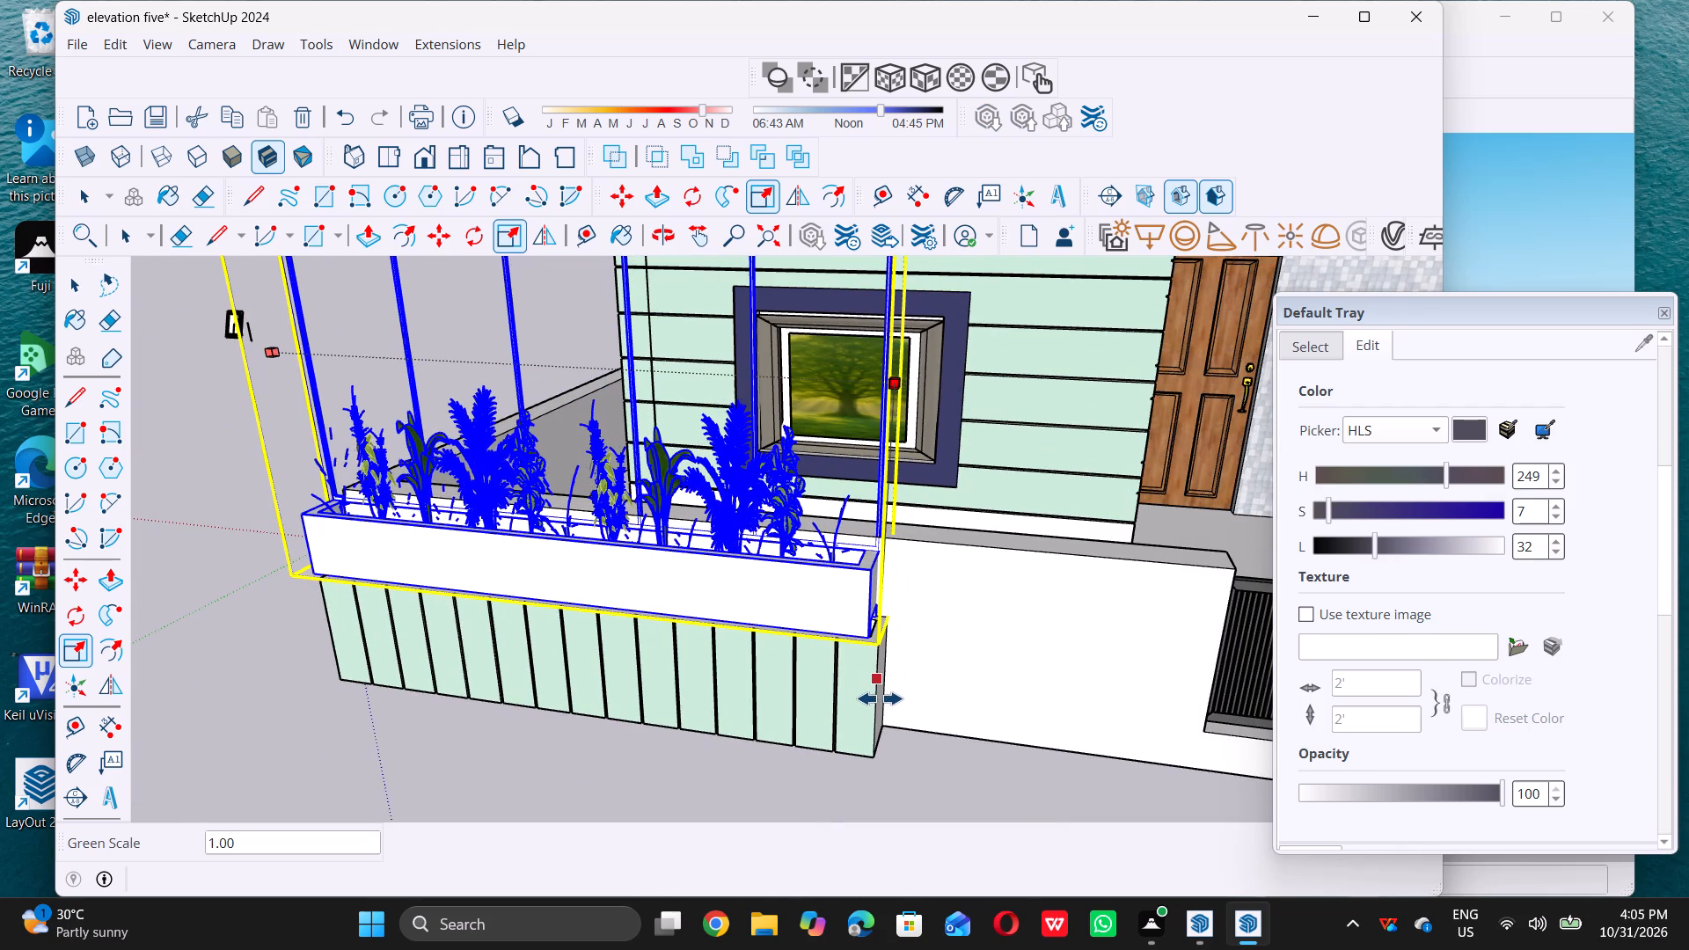
{"action": "key", "text": "space"}
Examine the planter's proportions on the slatted block against the whole front elevation of the house.
{"action": "scroll", "coordinate": [854, 773], "scroll_direction": "down", "scroll_amount": 3}
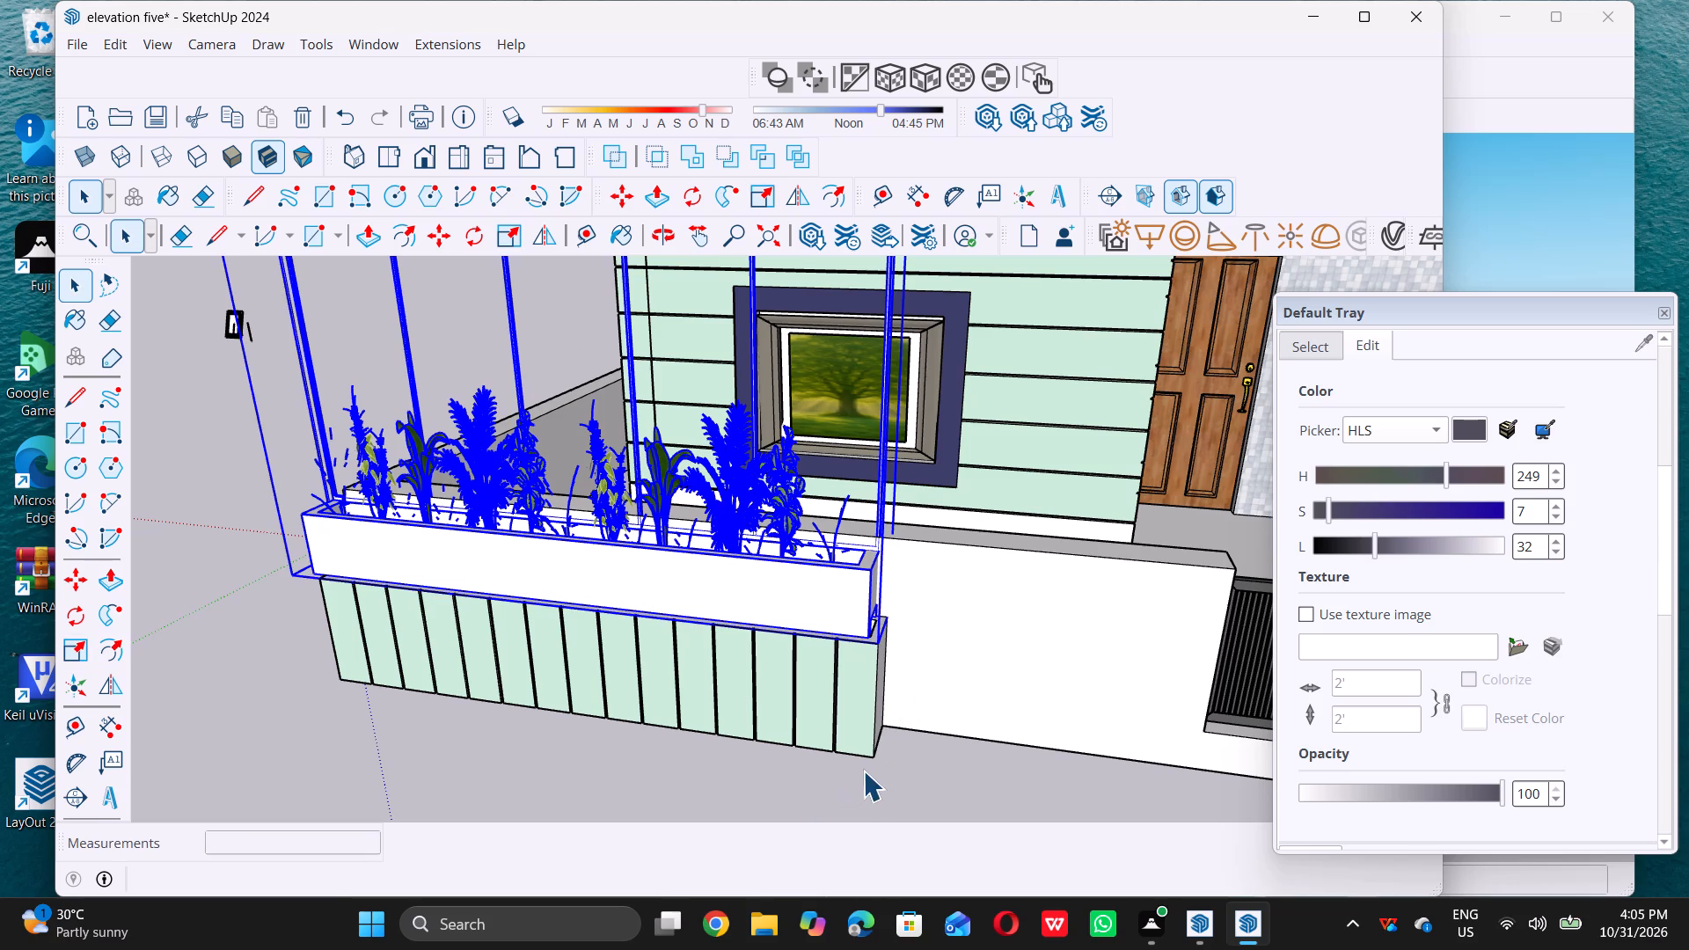
{"action": "scroll", "coordinate": [863, 771], "scroll_direction": "down", "scroll_amount": 8}
{"action": "middle_click_drag", "start_coordinate": [675, 747], "coordinate": [899, 690]}
{"action": "middle_click", "coordinate": [899, 690]}
{"action": "scroll", "coordinate": [796, 778], "scroll_direction": "down", "scroll_amount": 5}
{"action": "middle_click_drag", "start_coordinate": [749, 801], "coordinate": [850, 747]}
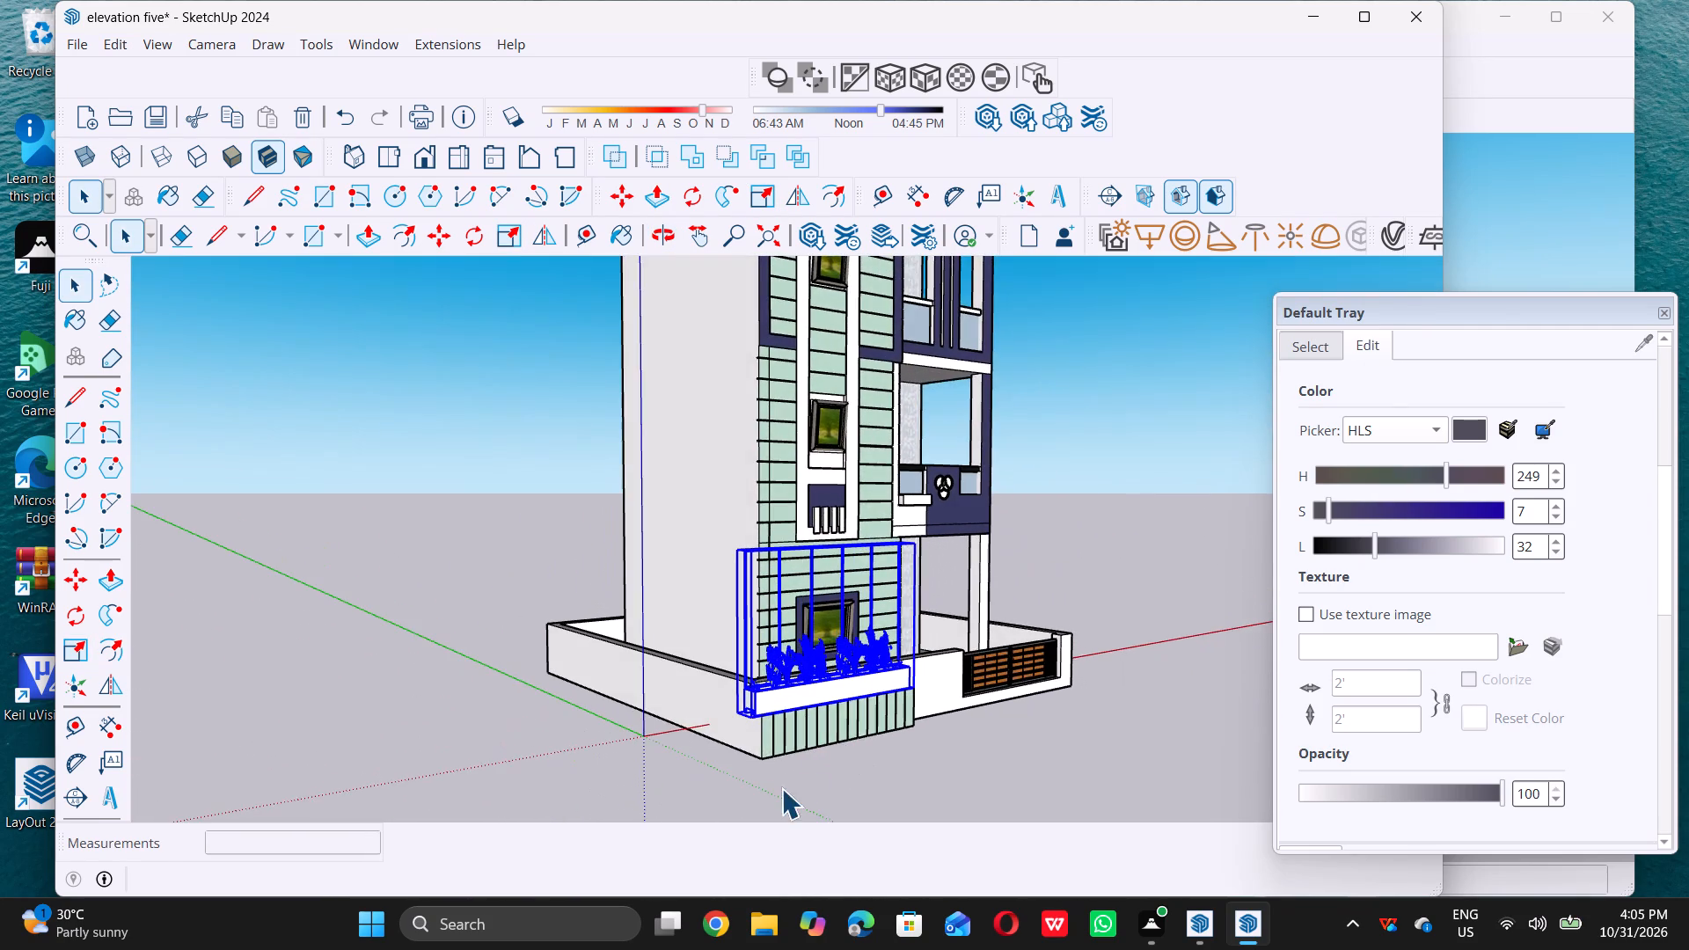
{"action": "scroll", "coordinate": [783, 787], "scroll_direction": "down", "scroll_amount": 7}
{"action": "middle_click_drag", "start_coordinate": [890, 733], "coordinate": [835, 669]}
{"action": "middle_click", "coordinate": [835, 669]}
{"action": "scroll", "coordinate": [834, 639], "scroll_direction": "up", "scroll_amount": 3}
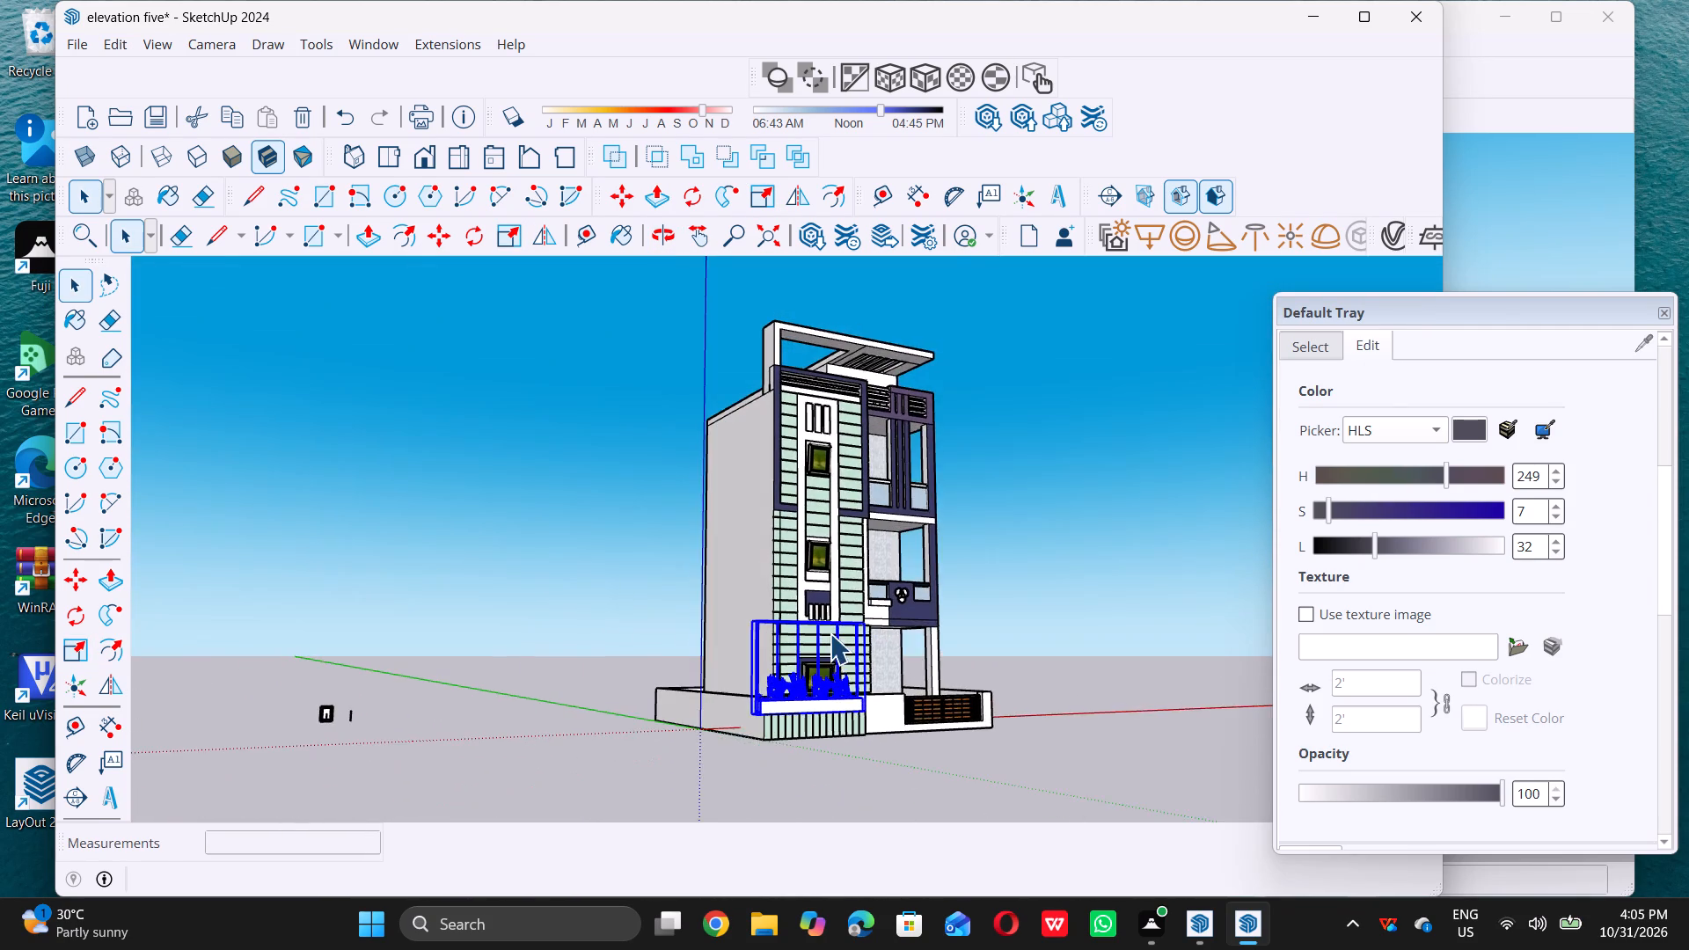
{"action": "scroll", "coordinate": [830, 633], "scroll_direction": "up", "scroll_amount": 9}
{"action": "scroll", "coordinate": [817, 627], "scroll_direction": "down", "scroll_amount": 5}
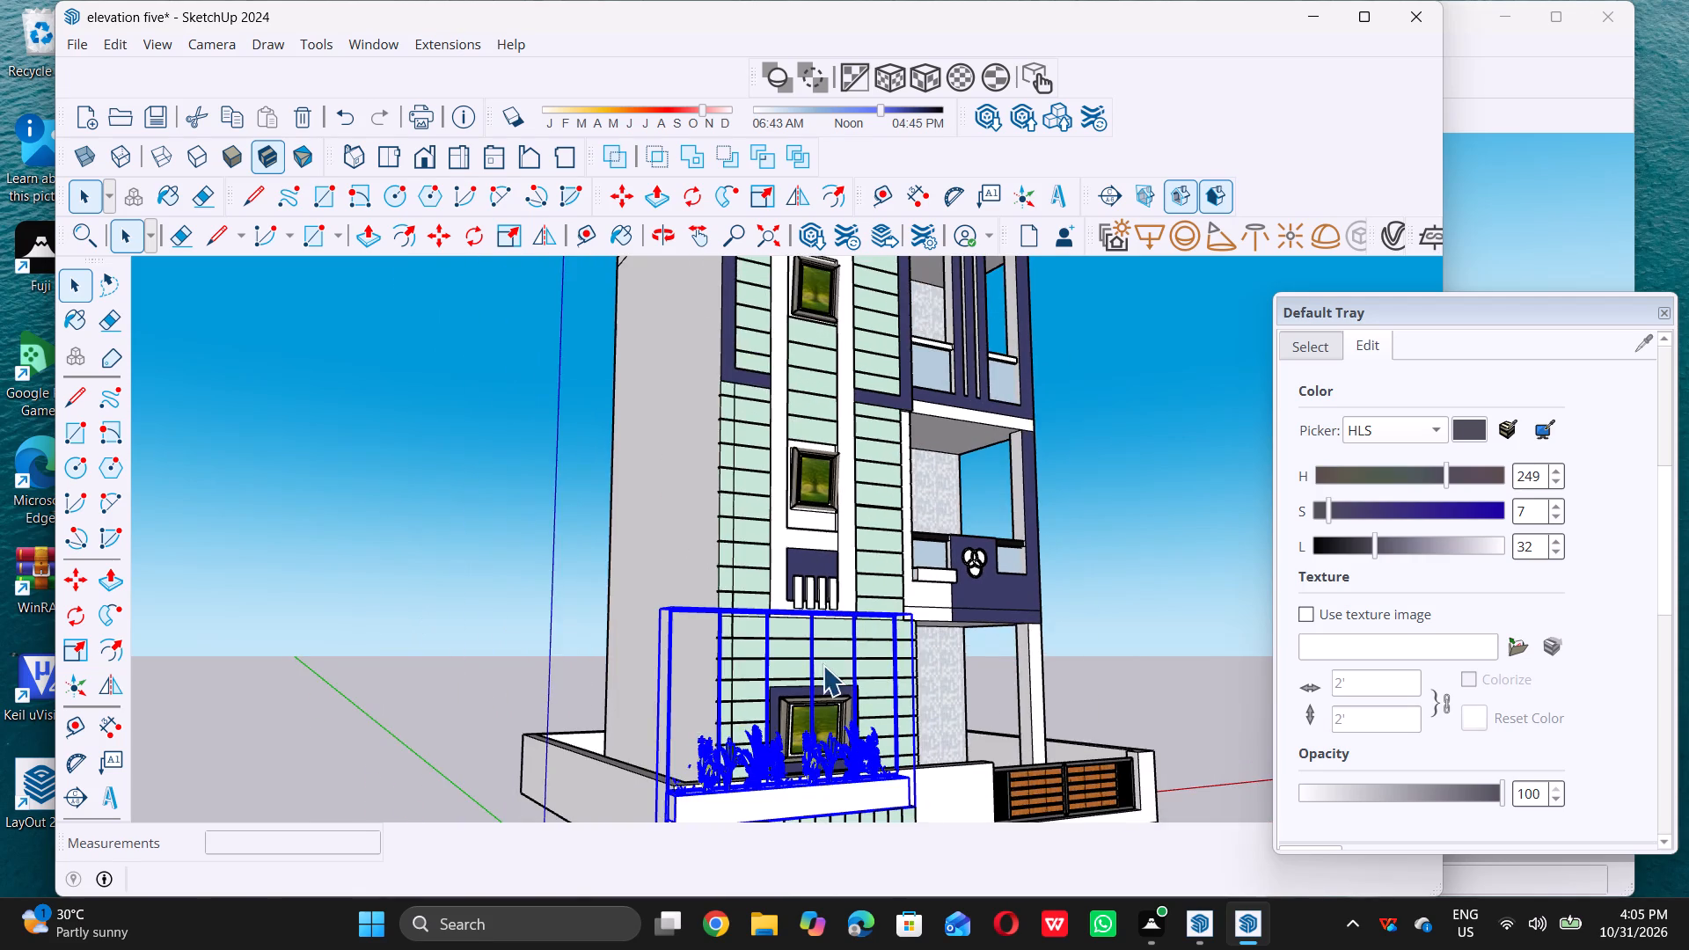
{"action": "scroll", "coordinate": [825, 660], "scroll_direction": "down", "scroll_amount": 5}
{"action": "scroll", "coordinate": [837, 731], "scroll_direction": "up", "scroll_amount": 1}
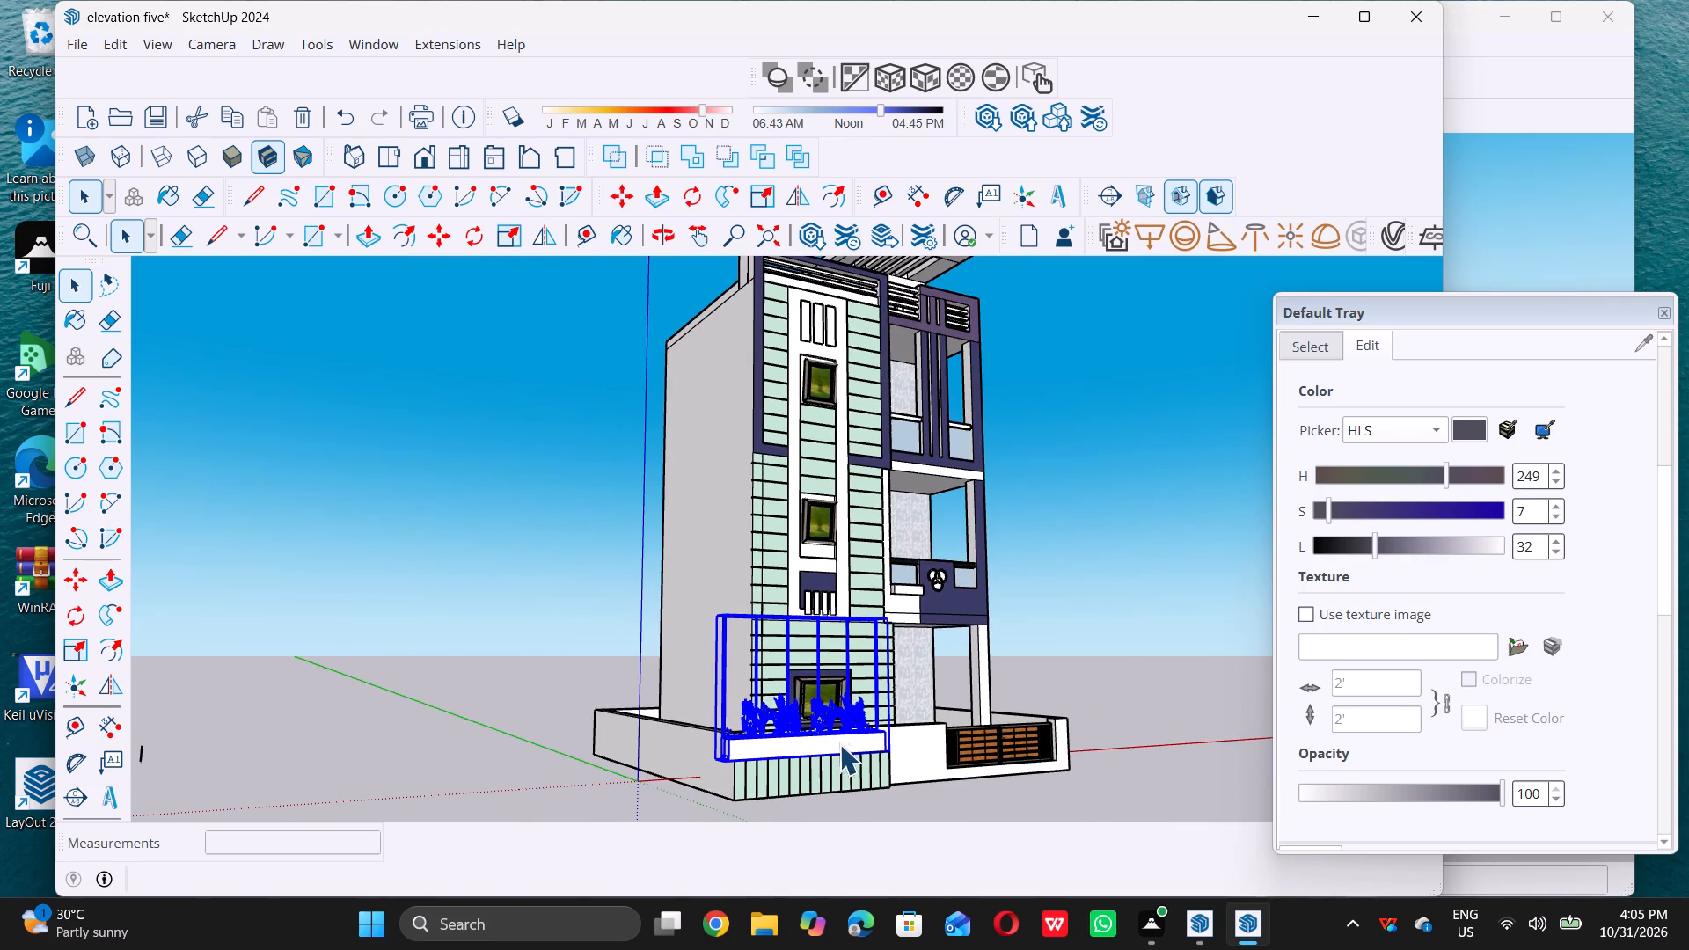
Scale the planter's height along its blue axis to about 0.28, lowering its frame and plants, and deselect it.
{"action": "key", "text": "s"}
{"action": "scroll", "coordinate": [779, 596], "scroll_direction": "up", "scroll_amount": 5}
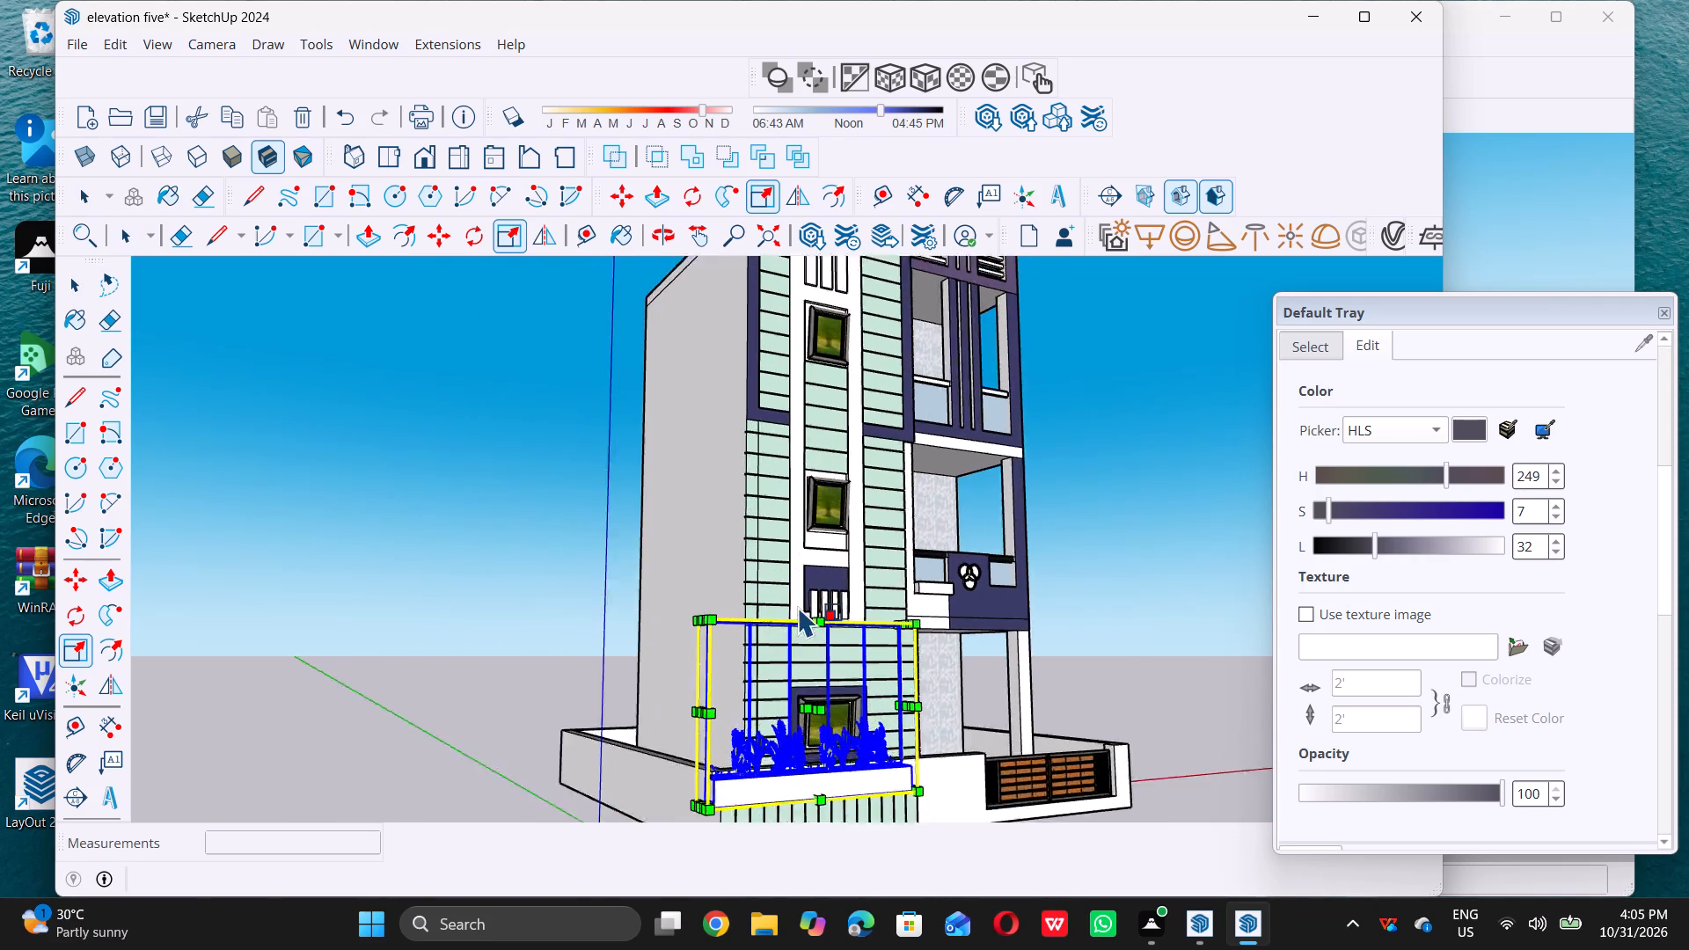
{"action": "scroll", "coordinate": [809, 635], "scroll_direction": "up", "scroll_amount": 9}
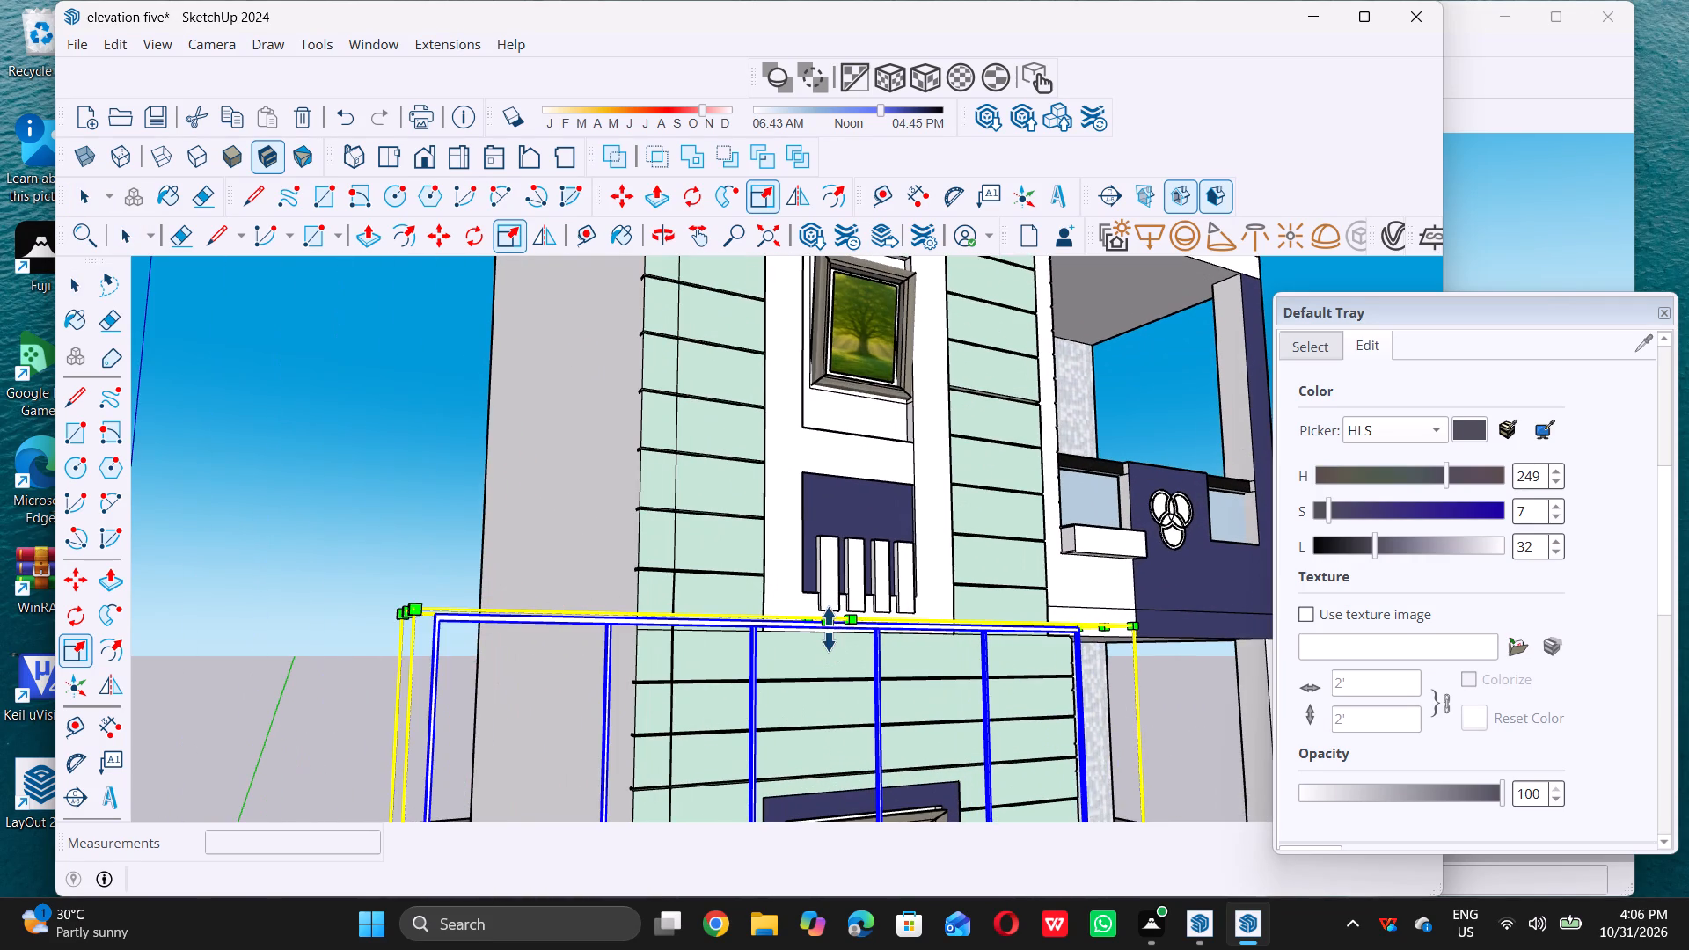
{"action": "left_click", "coordinate": [830, 627]}
{"action": "scroll", "coordinate": [830, 627], "scroll_direction": "down", "scroll_amount": 15}
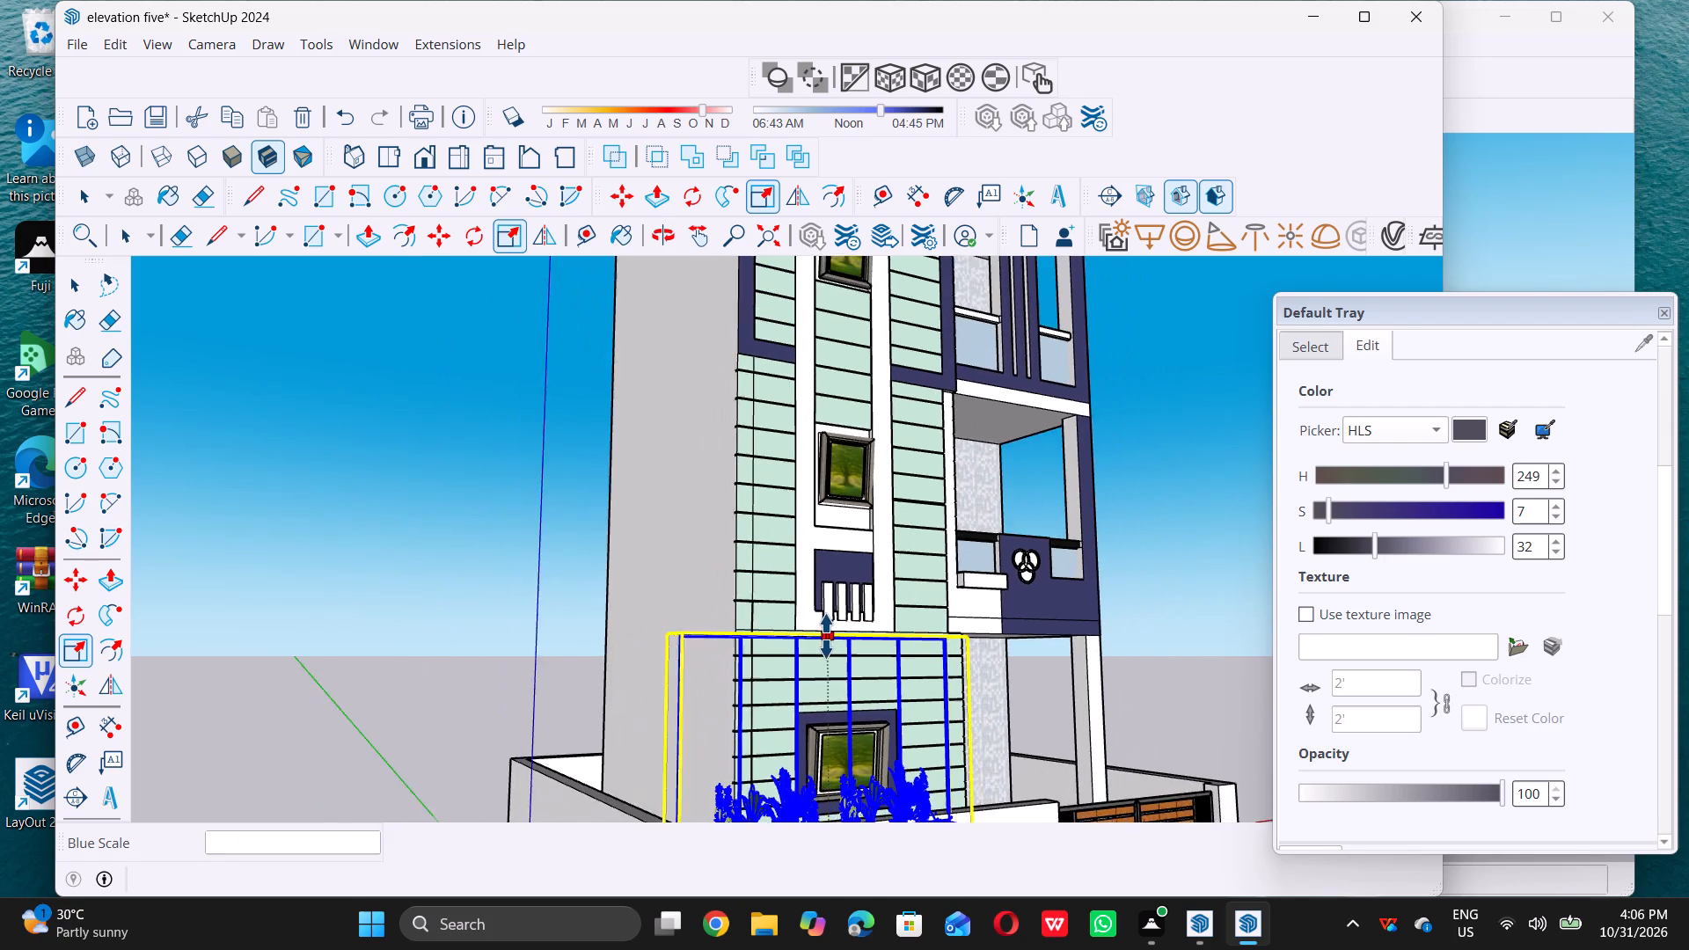
{"action": "scroll", "coordinate": [826, 636], "scroll_direction": "down", "scroll_amount": 9}
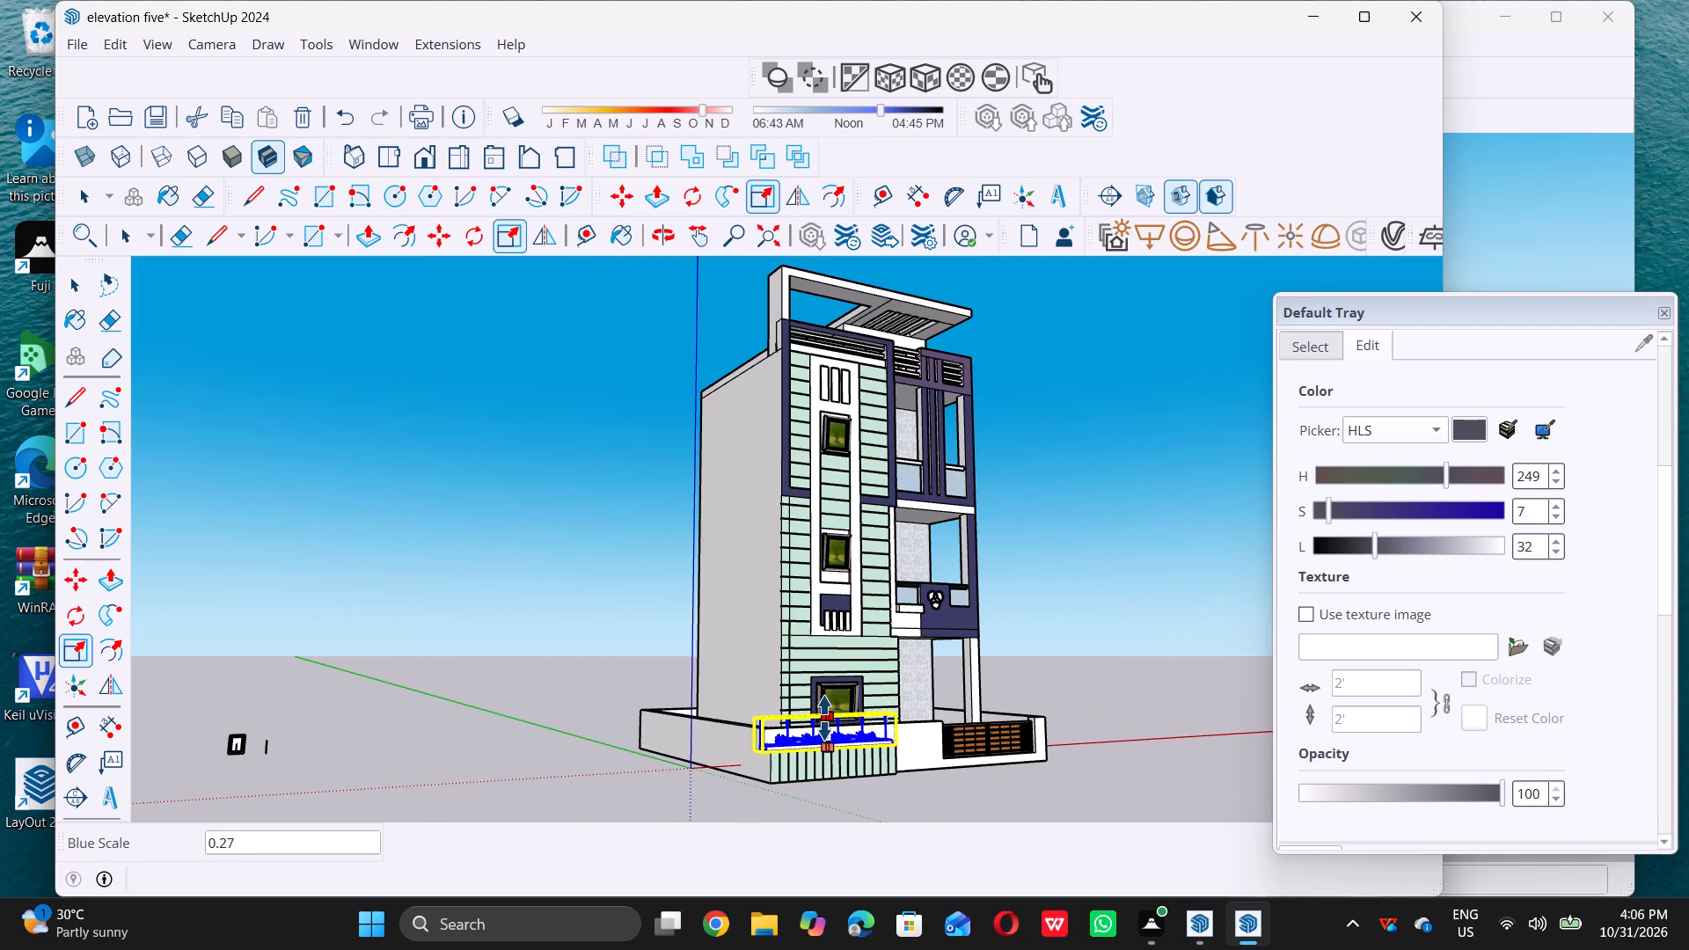
{"action": "left_click", "coordinate": [825, 717]}
{"action": "triple_click", "coordinate": [828, 714]}
{"action": "left_click", "coordinate": [828, 714]}
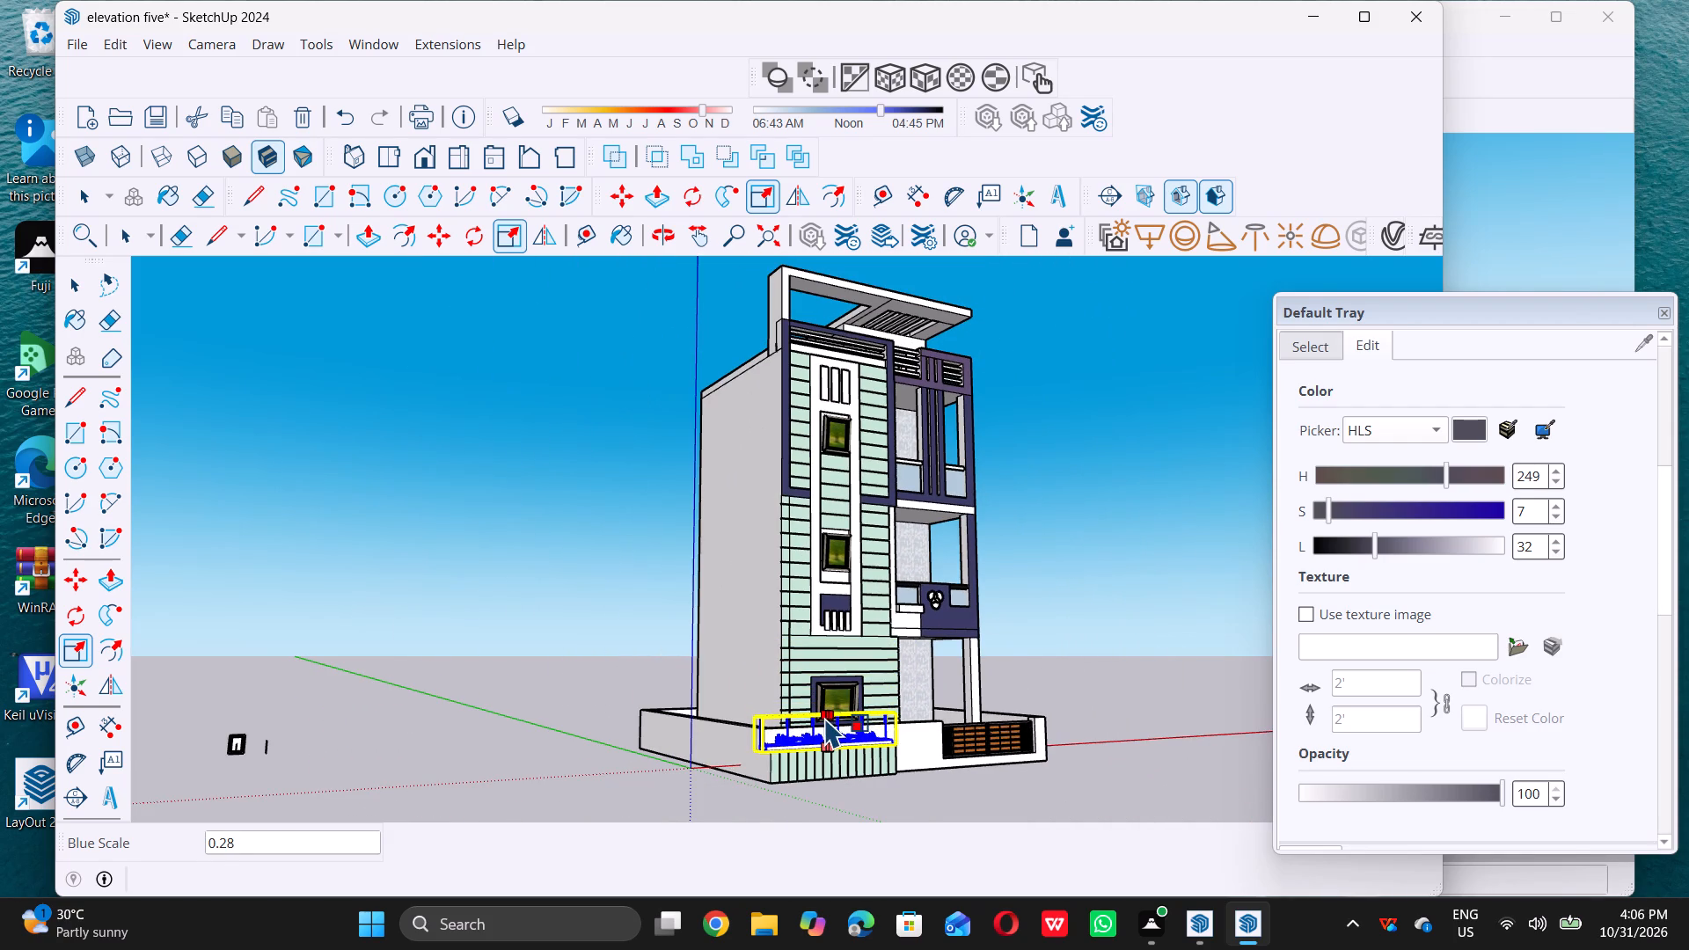
{"action": "key", "text": "space"}
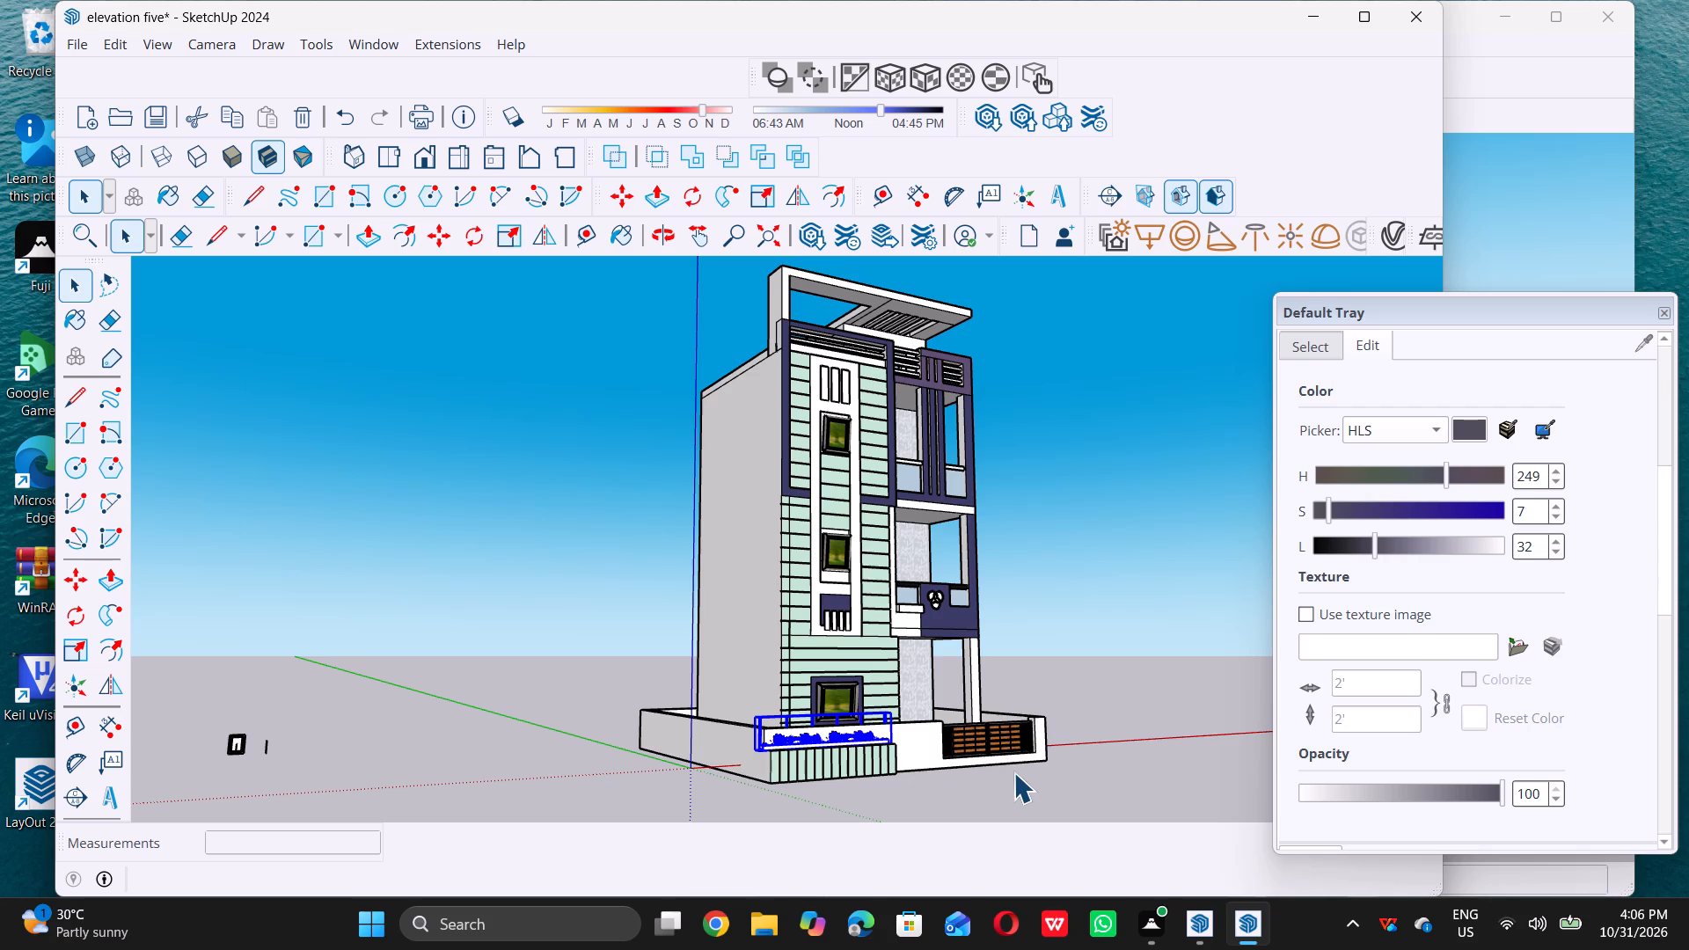
{"action": "left_click", "coordinate": [1013, 778]}
Examine how the planter sits on the slatted block from the front and the side of the boundary wall.
{"action": "middle_click_drag", "start_coordinate": [866, 721], "coordinate": [772, 793]}
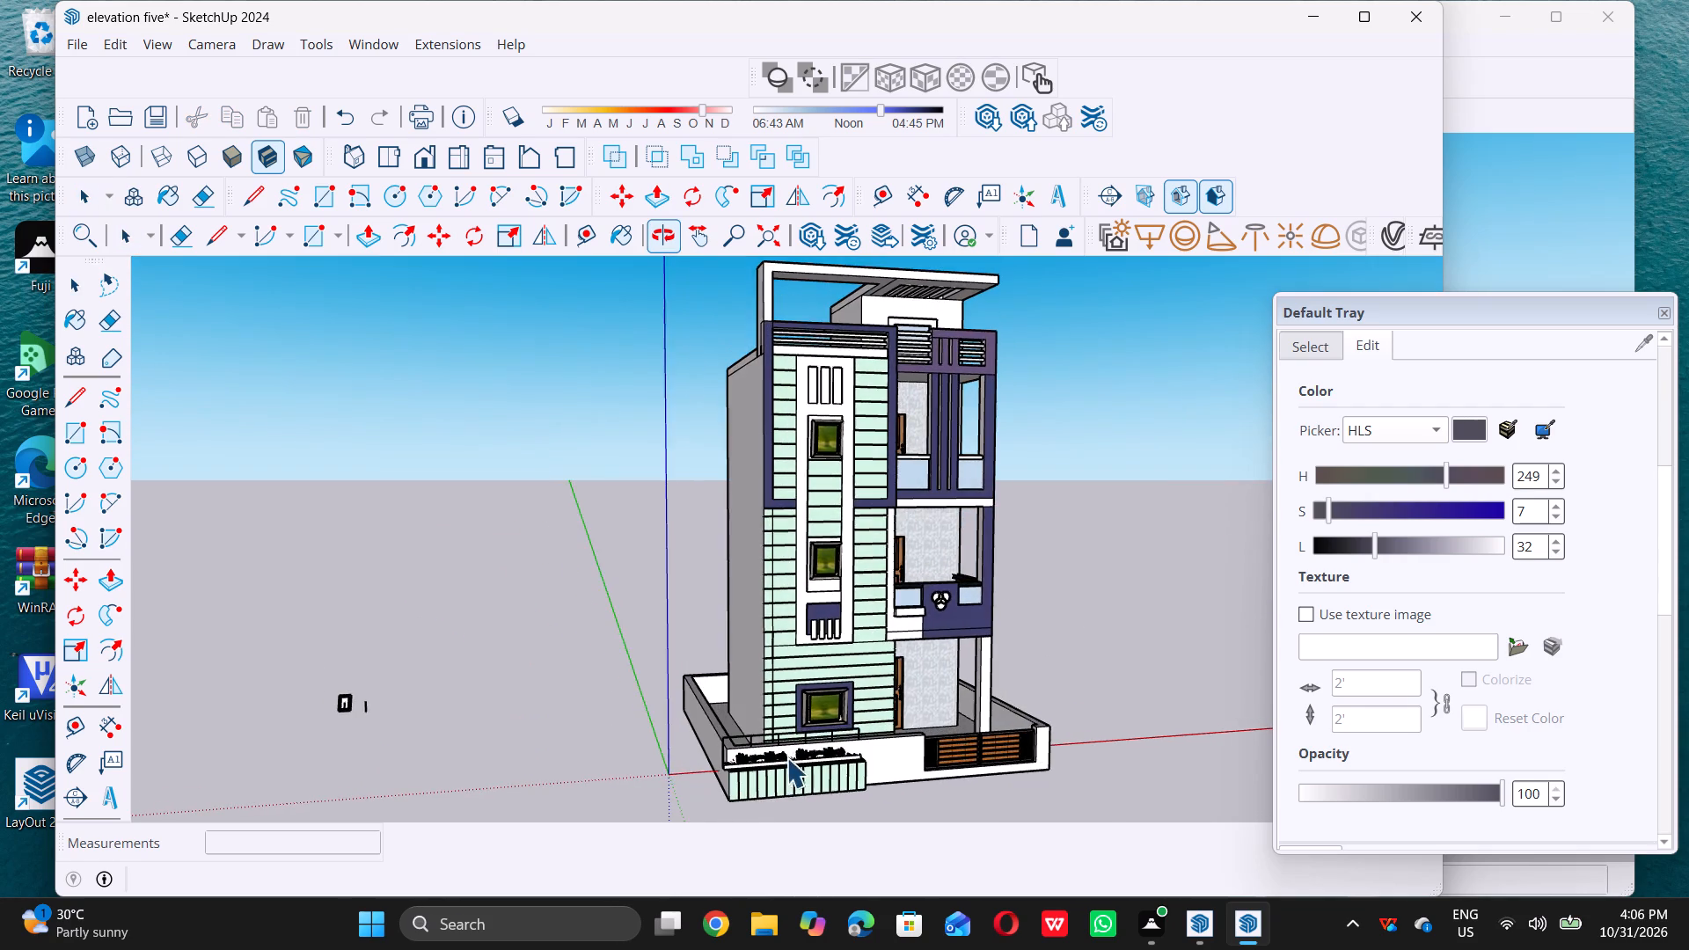
{"action": "scroll", "coordinate": [804, 718], "scroll_direction": "down", "scroll_amount": 6}
{"action": "scroll", "coordinate": [760, 766], "scroll_direction": "up", "scroll_amount": 11}
{"action": "scroll", "coordinate": [782, 679], "scroll_direction": "up", "scroll_amount": 6}
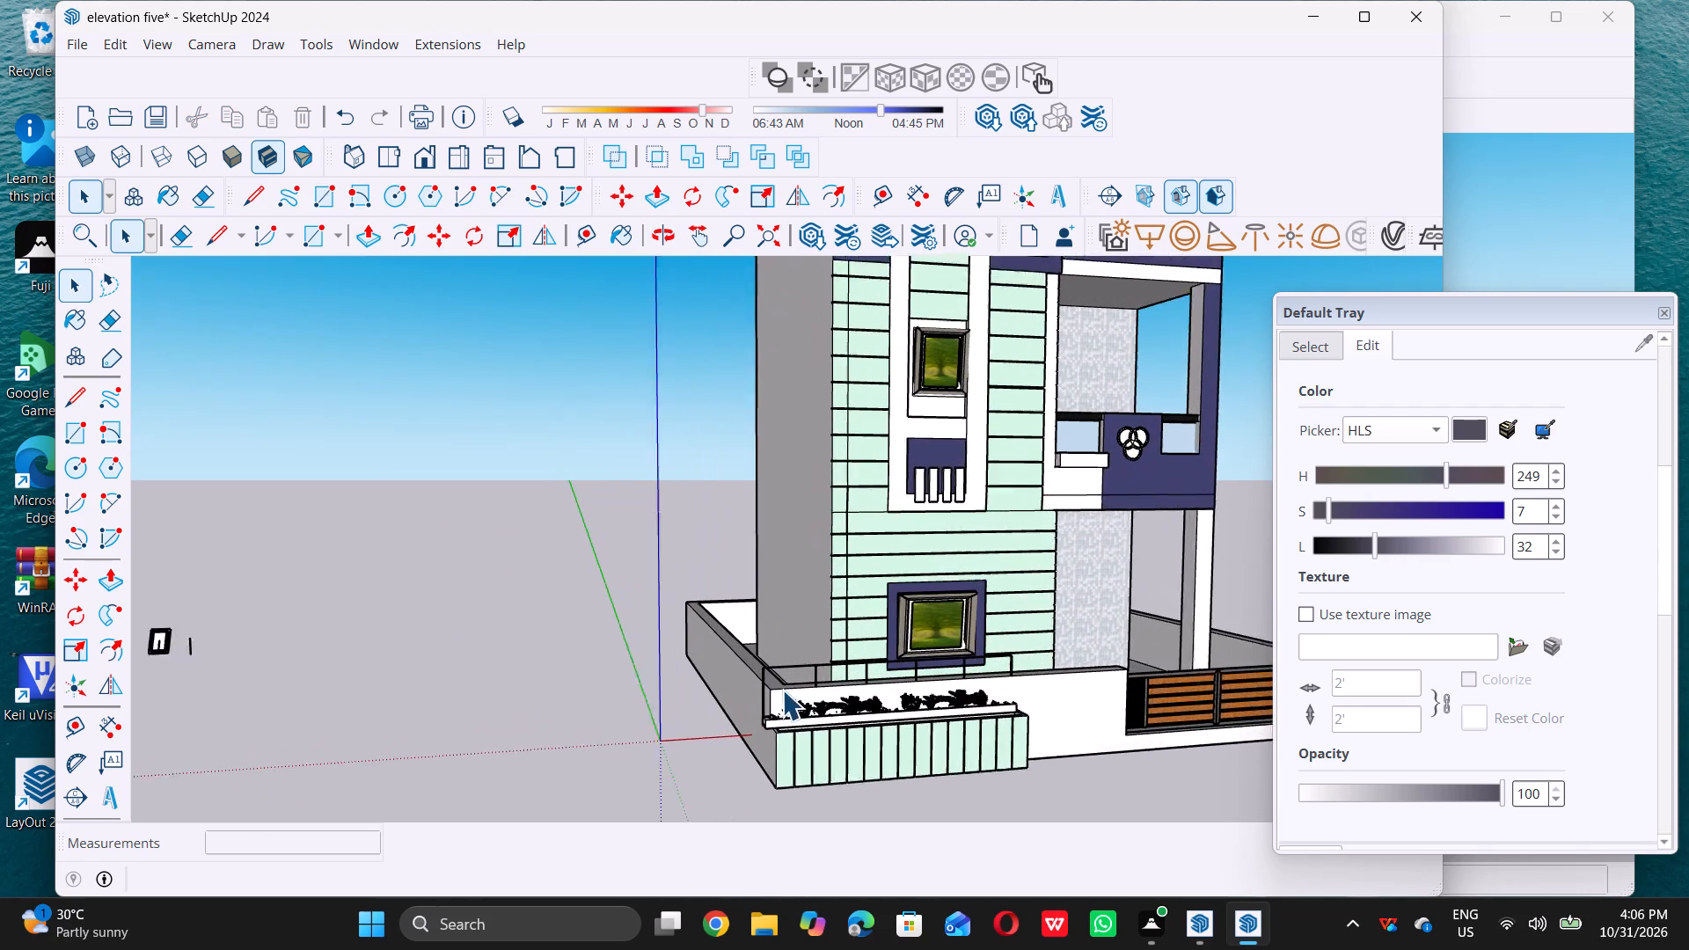
{"action": "scroll", "coordinate": [823, 748], "scroll_direction": "up", "scroll_amount": 7}
{"action": "scroll", "coordinate": [752, 725], "scroll_direction": "up", "scroll_amount": 7}
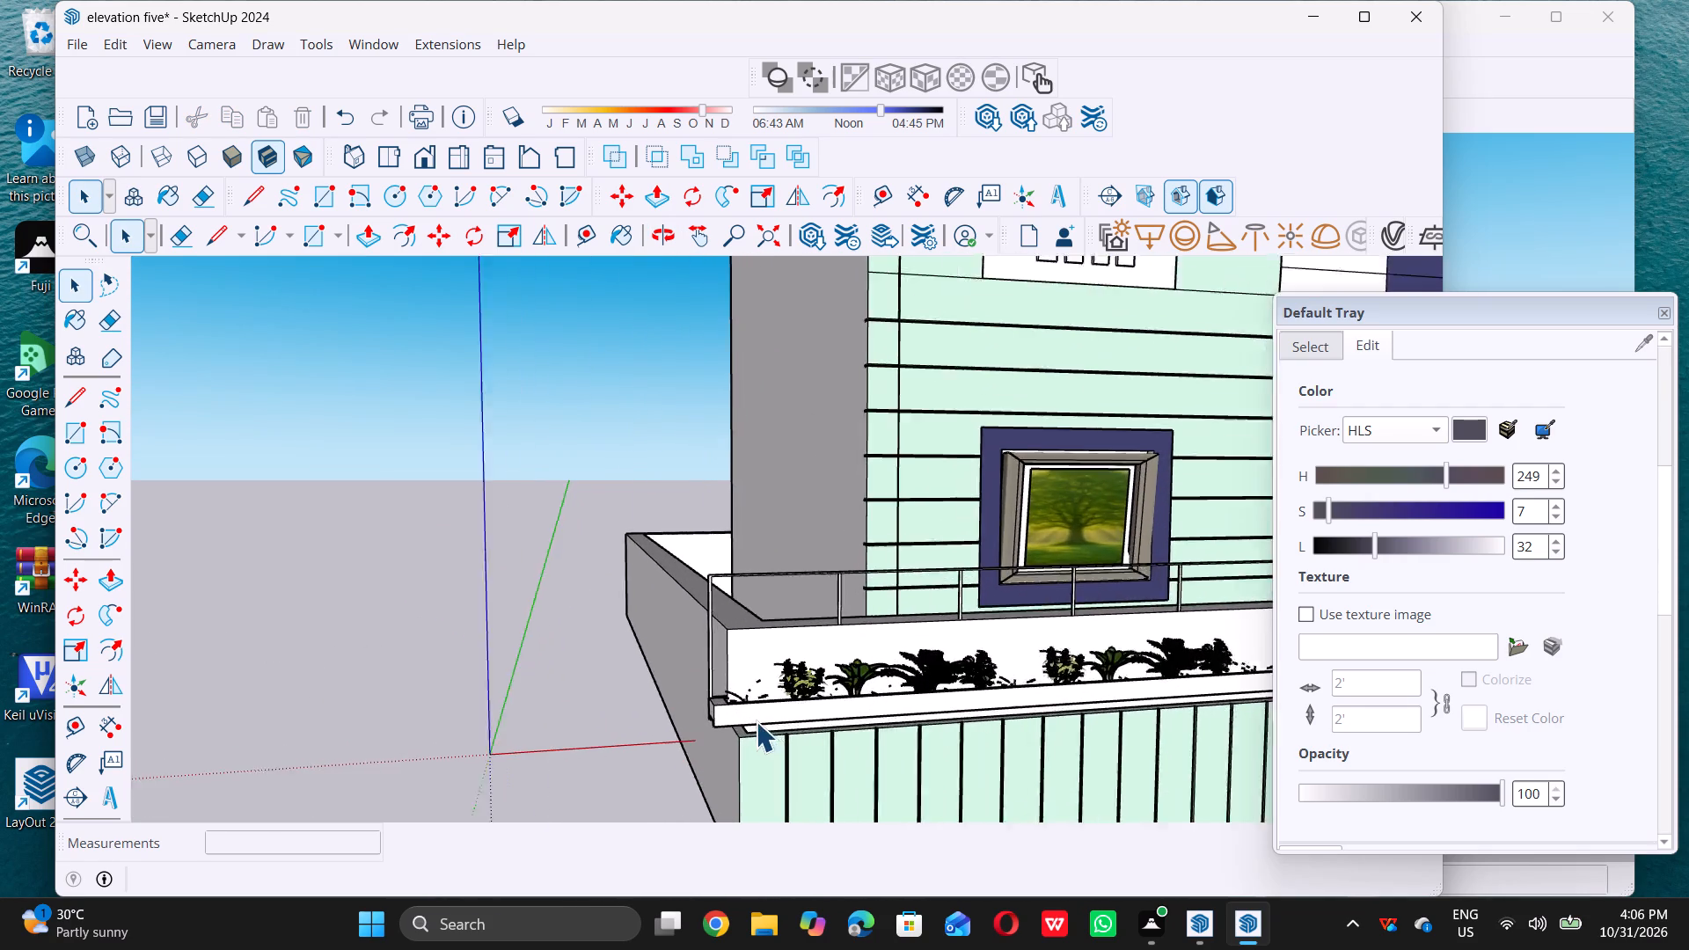
{"action": "scroll", "coordinate": [780, 691], "scroll_direction": "down", "scroll_amount": 6}
{"action": "middle_click_drag", "start_coordinate": [780, 678], "coordinate": [758, 750]}
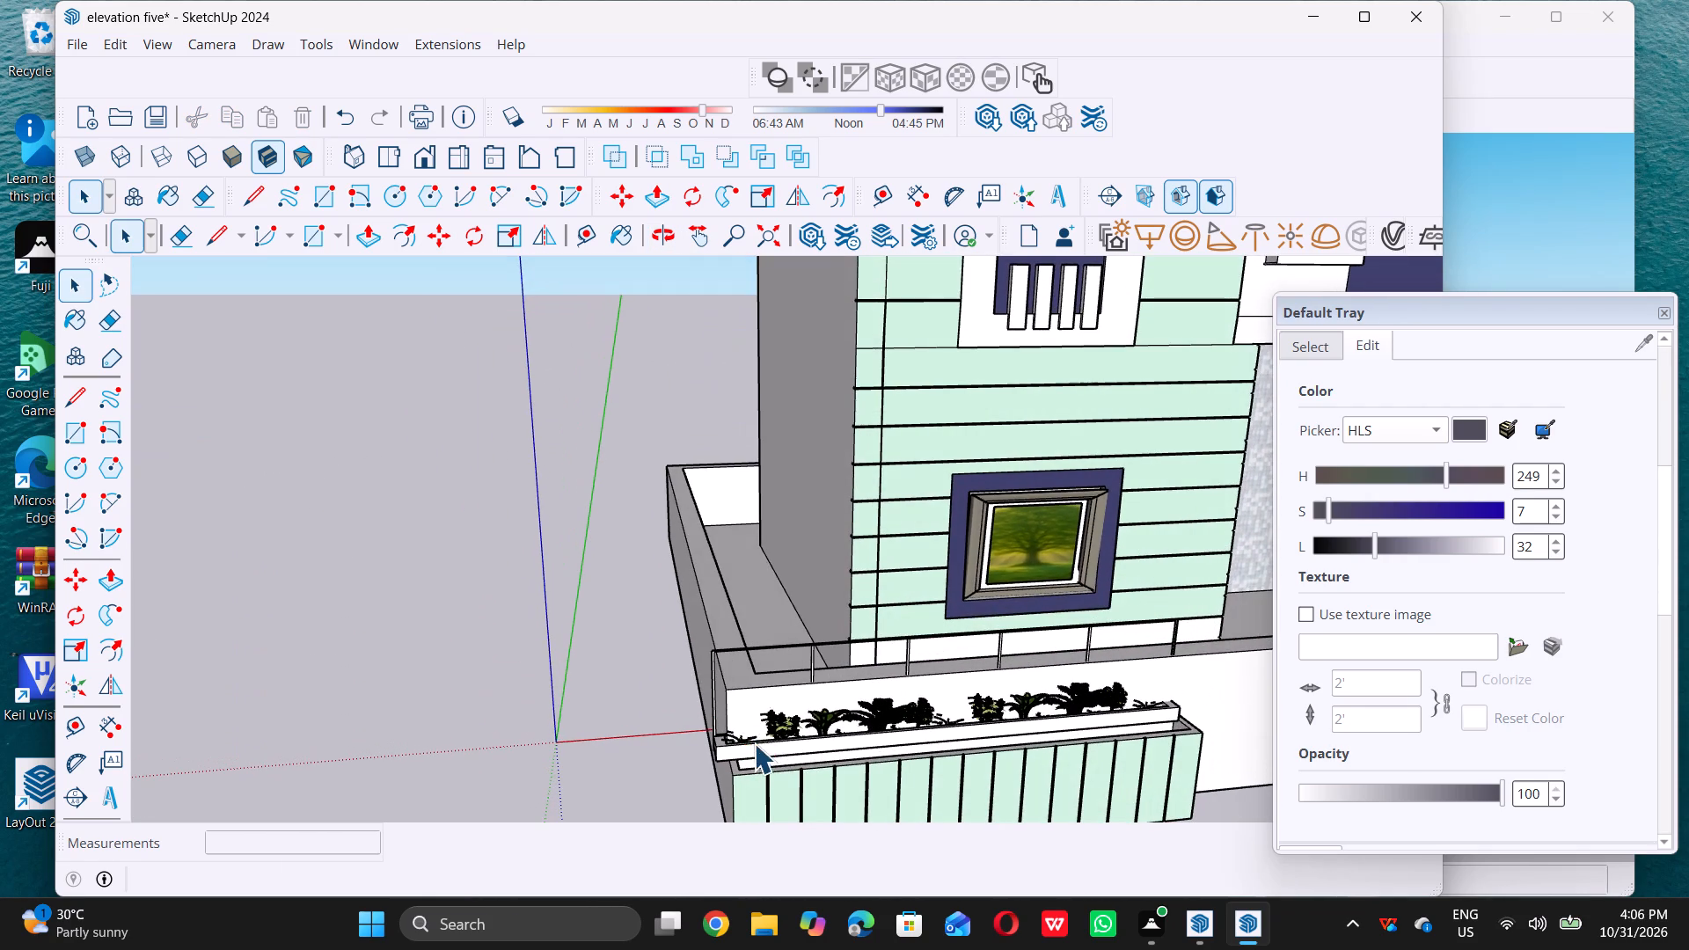
{"action": "middle_click_drag", "start_coordinate": [718, 770], "coordinate": [1078, 751]}
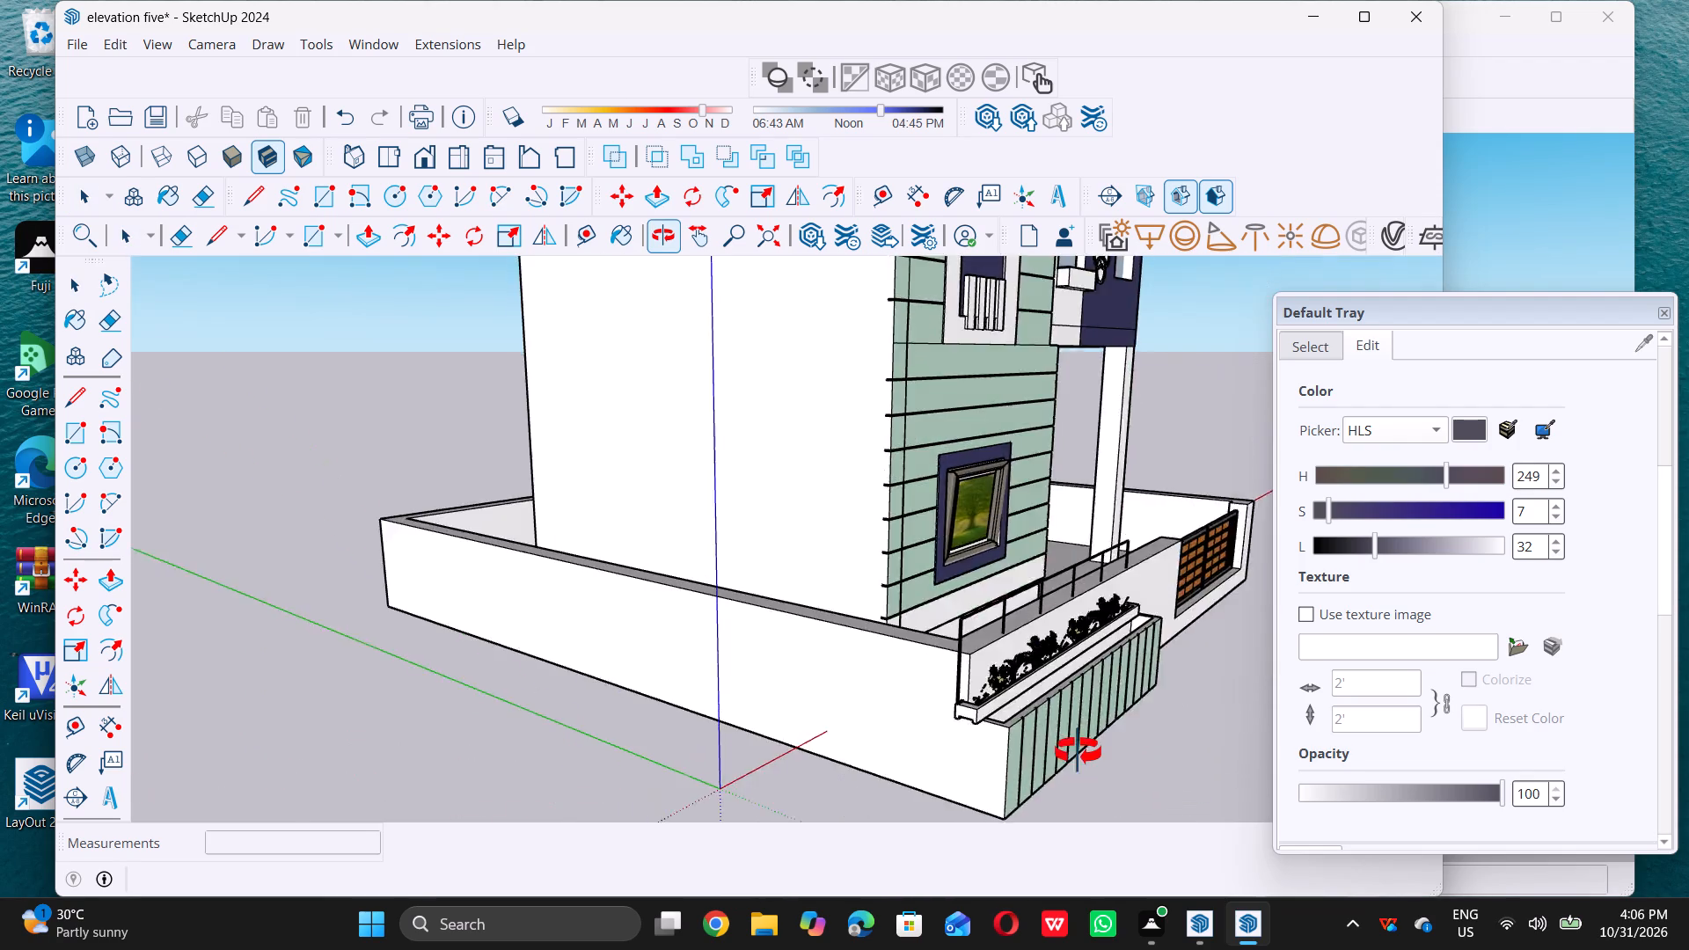
{"action": "middle_click_drag", "start_coordinate": [1078, 751], "coordinate": [1064, 742]}
{"action": "middle_click", "coordinate": [1064, 742]}
{"action": "scroll", "coordinate": [1042, 712], "scroll_direction": "up", "scroll_amount": 10}
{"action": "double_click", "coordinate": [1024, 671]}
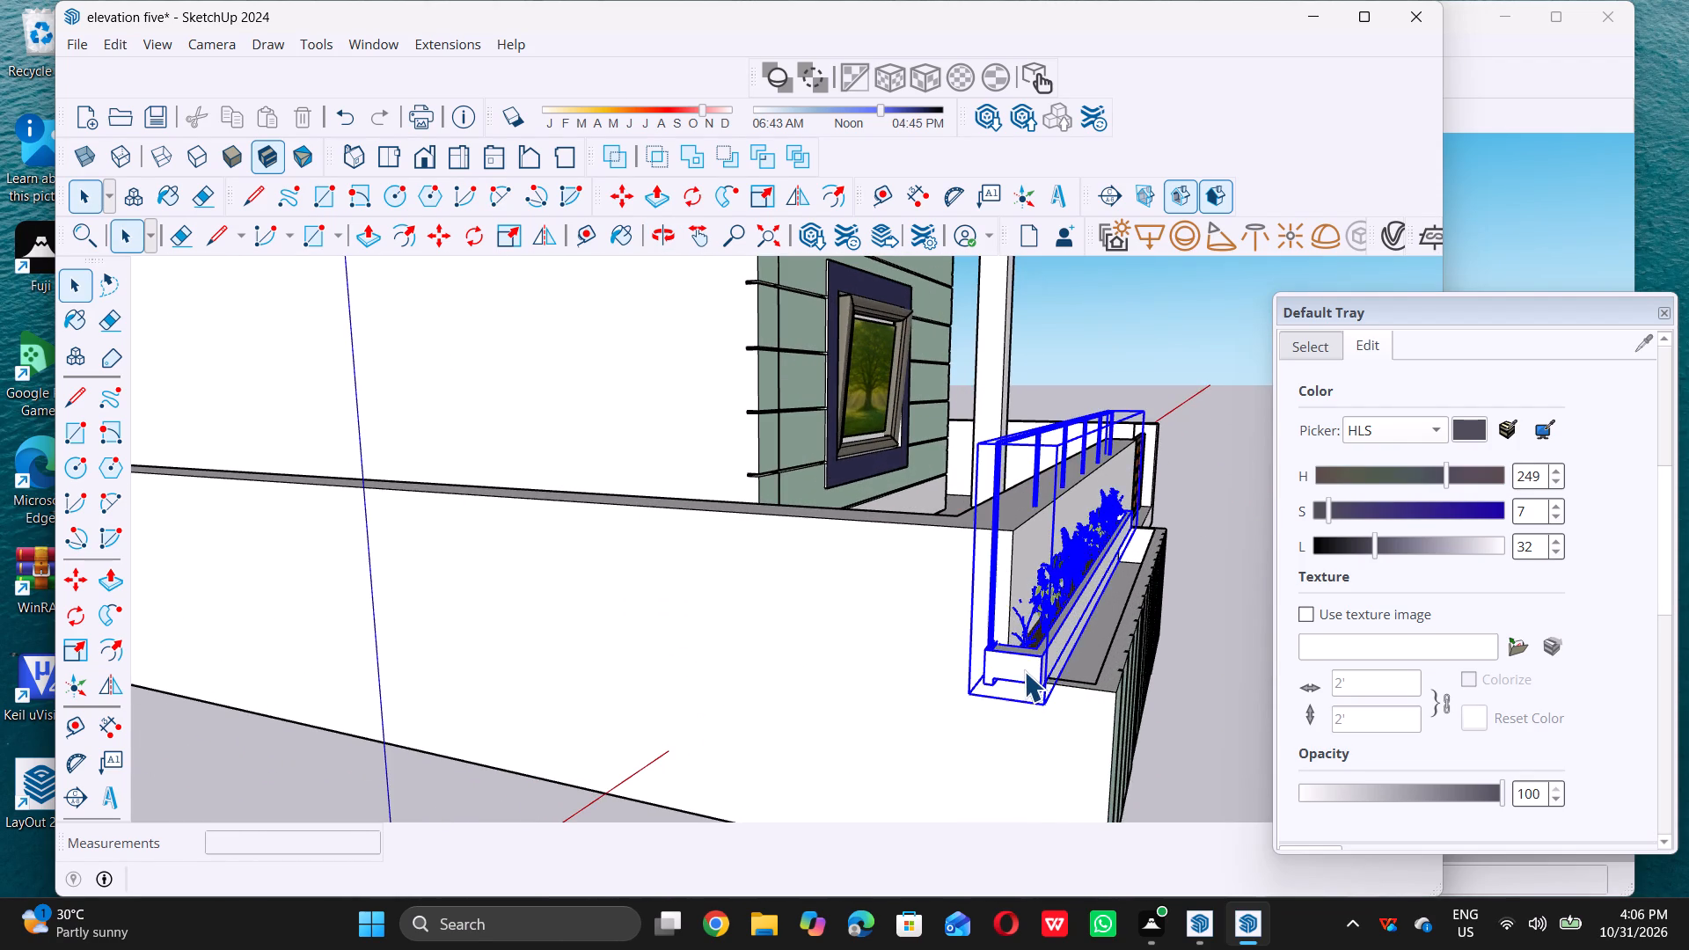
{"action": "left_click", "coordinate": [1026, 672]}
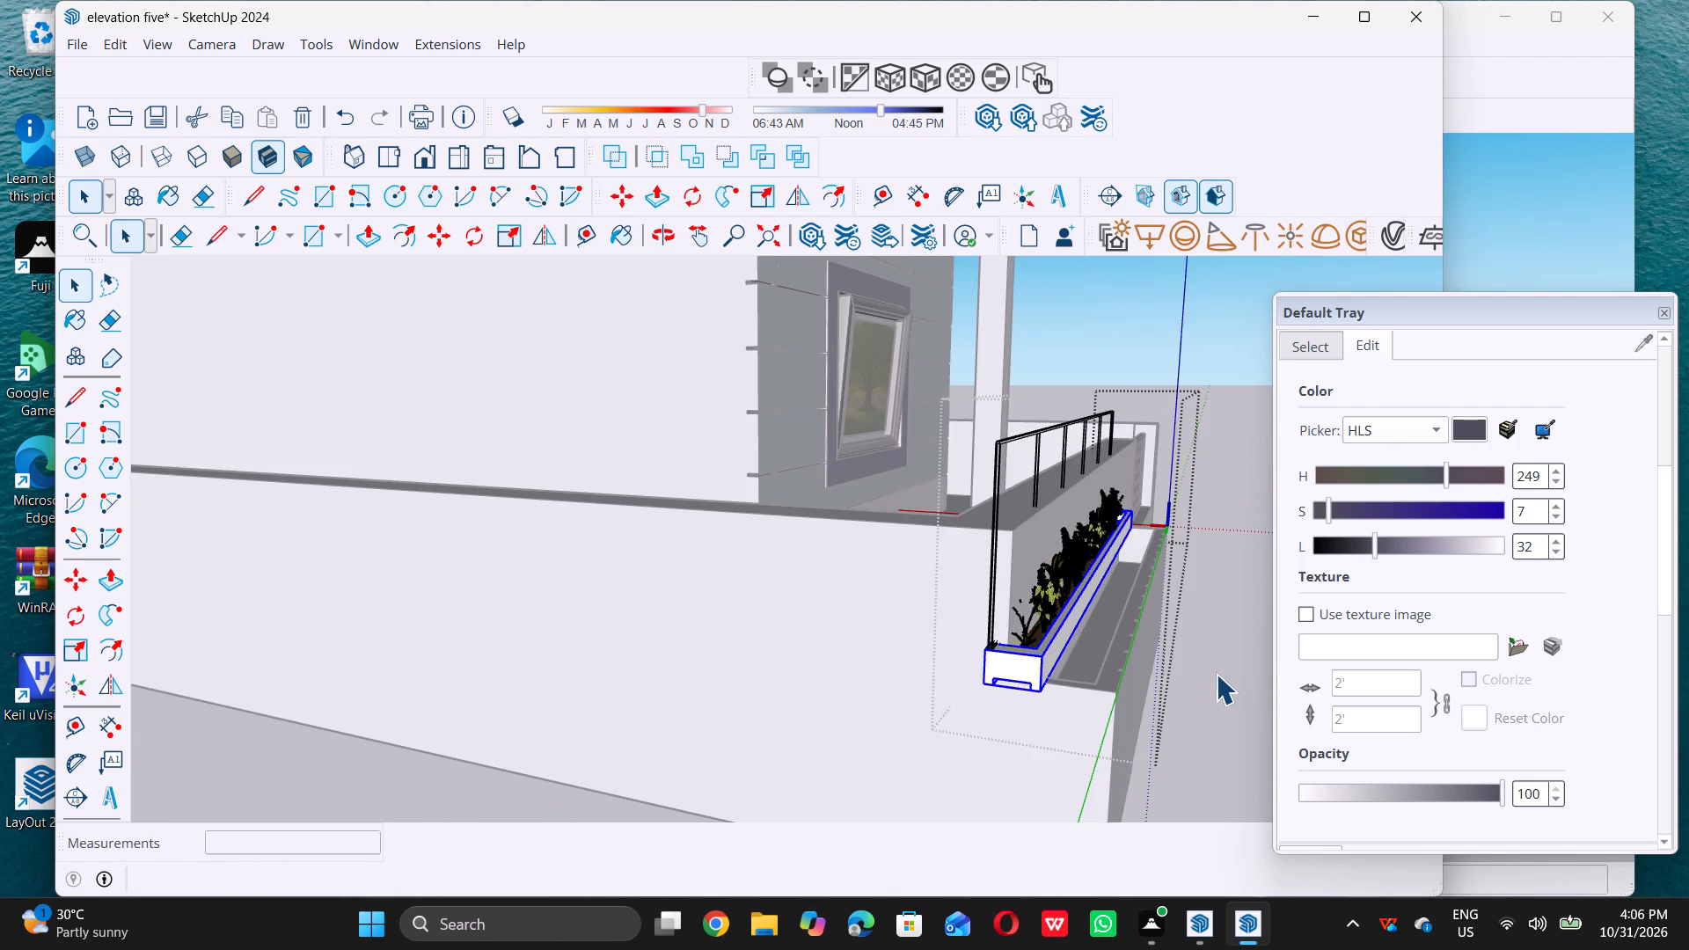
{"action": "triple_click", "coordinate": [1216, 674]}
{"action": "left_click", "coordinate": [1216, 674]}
Move the planter by its lower bounding-box corner about 1' 1 5/16" onto the inner end corner of the slatted block's recess.
{"action": "double_click", "coordinate": [1020, 672]}
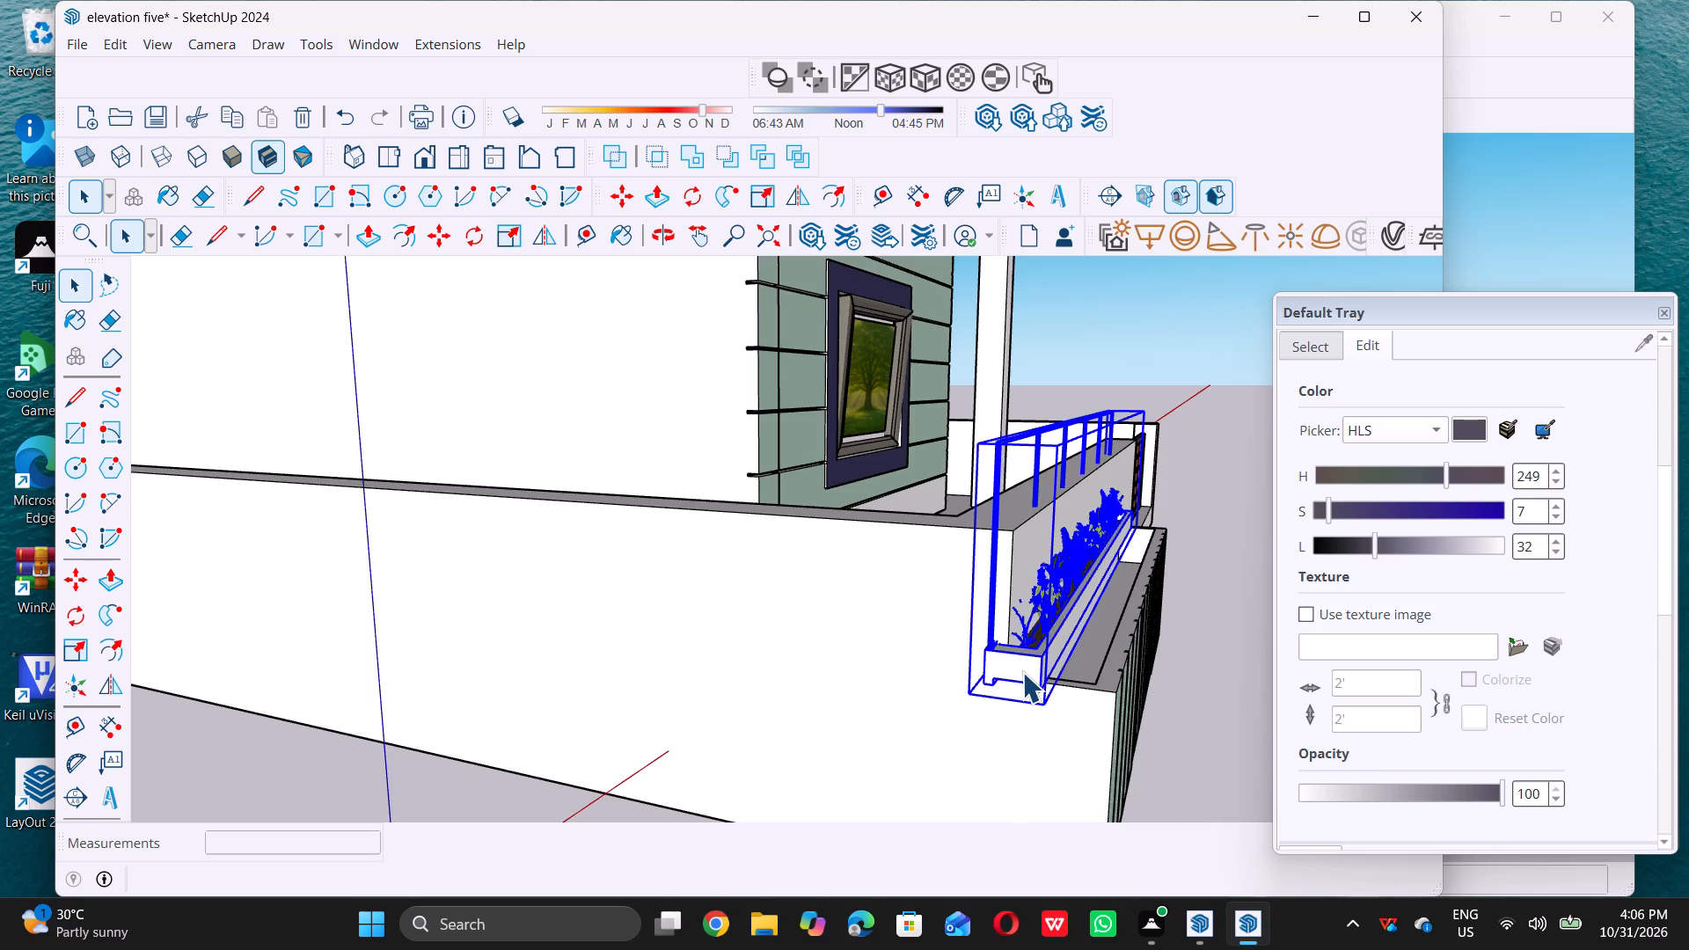
{"action": "key", "text": "m"}
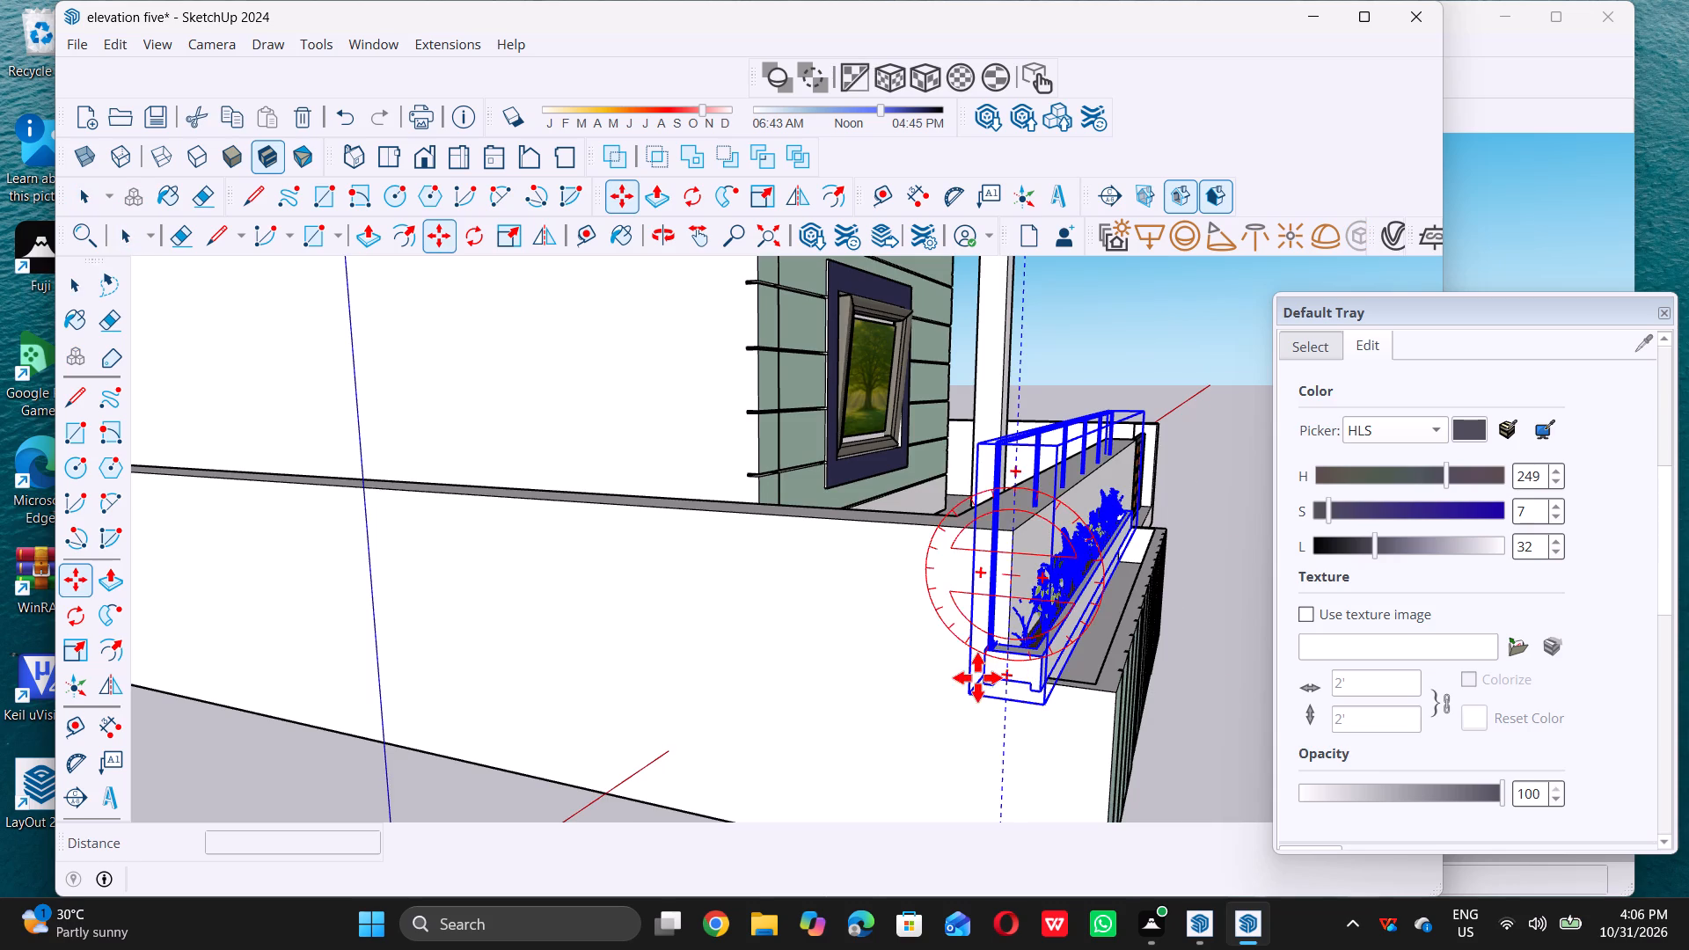
{"action": "triple_click", "coordinate": [970, 691]}
{"action": "left_click", "coordinate": [971, 692]}
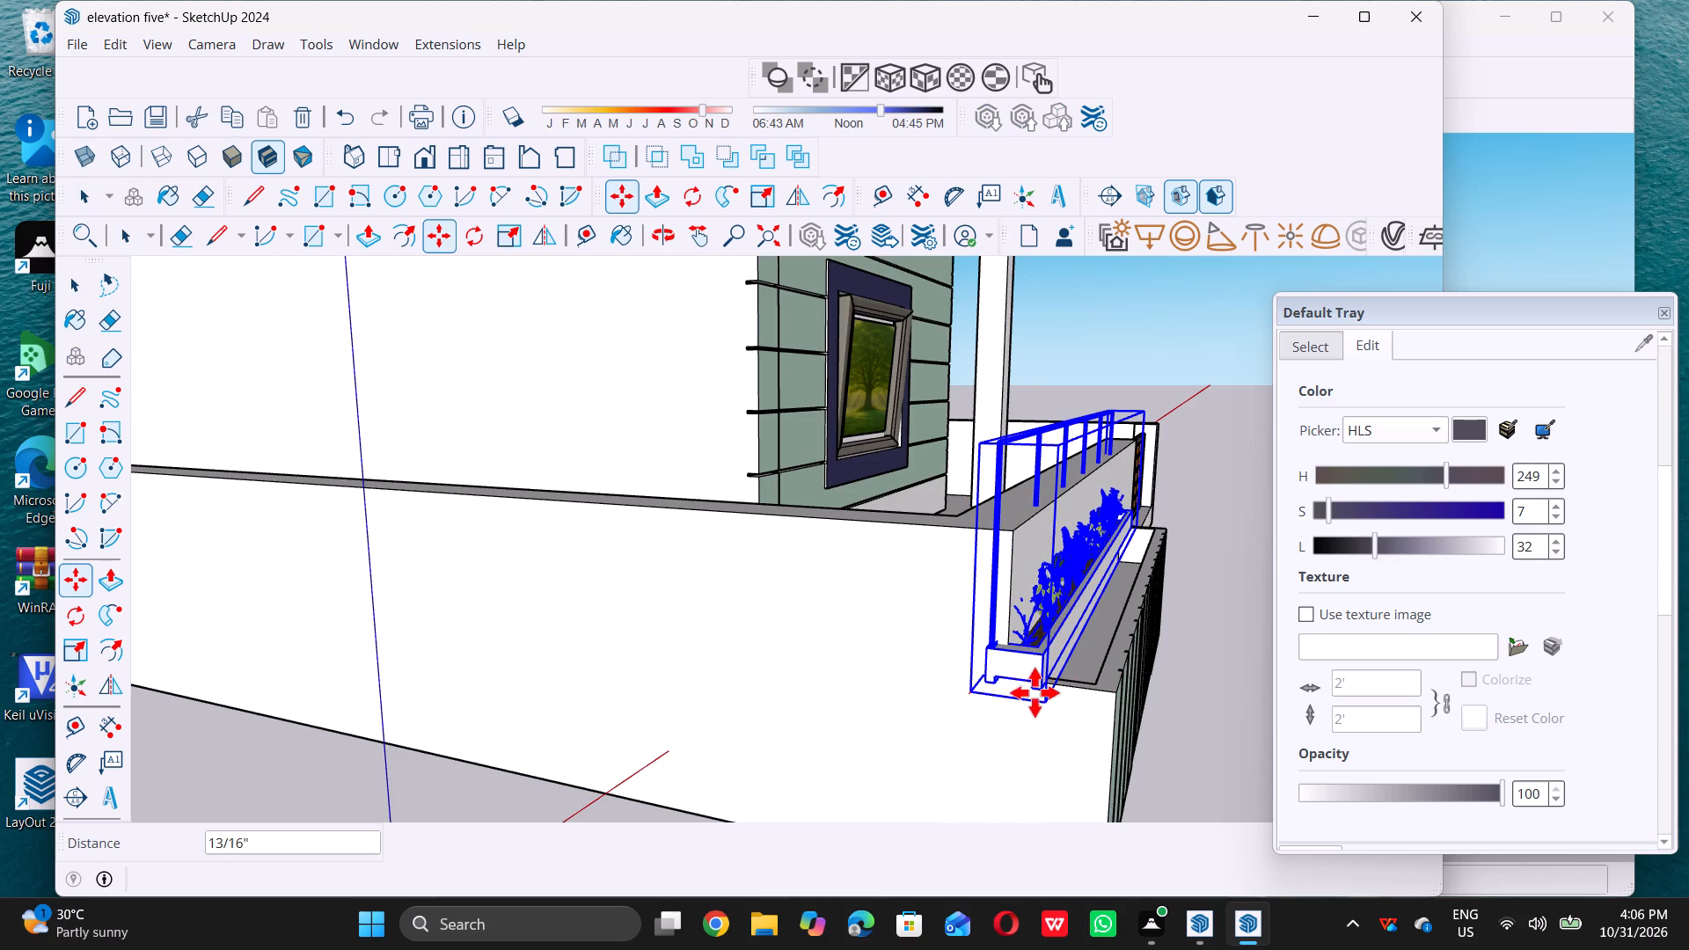
{"action": "left_click", "coordinate": [968, 692]}
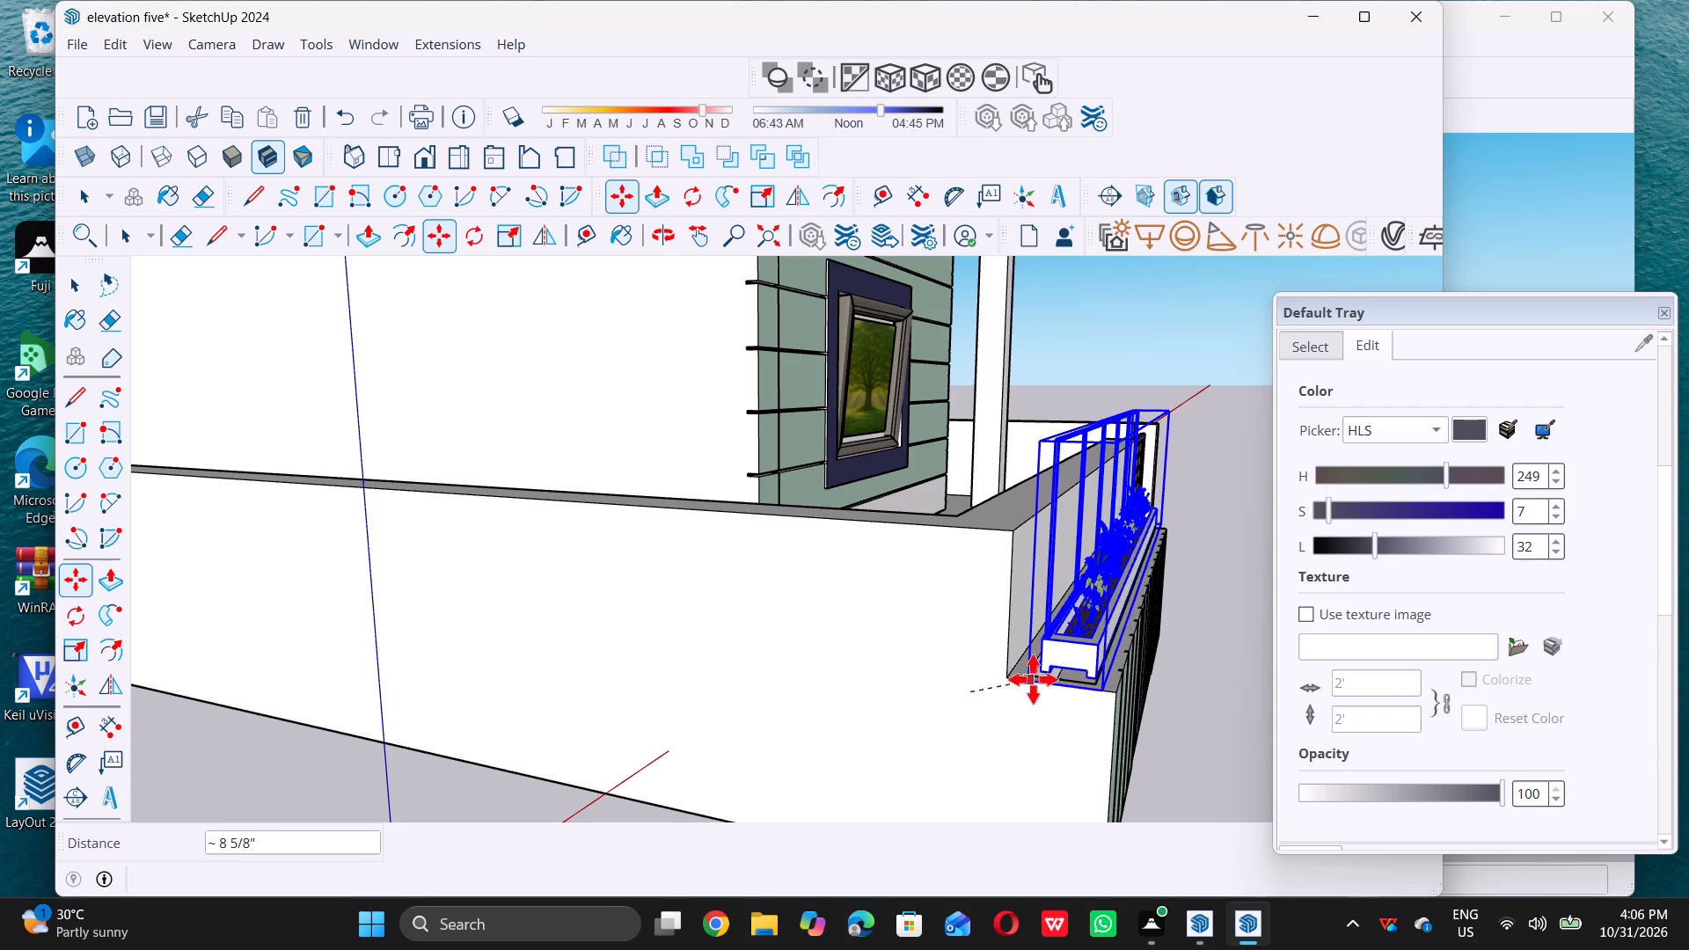
{"action": "middle_click_drag", "start_coordinate": [1049, 670], "coordinate": [897, 750]}
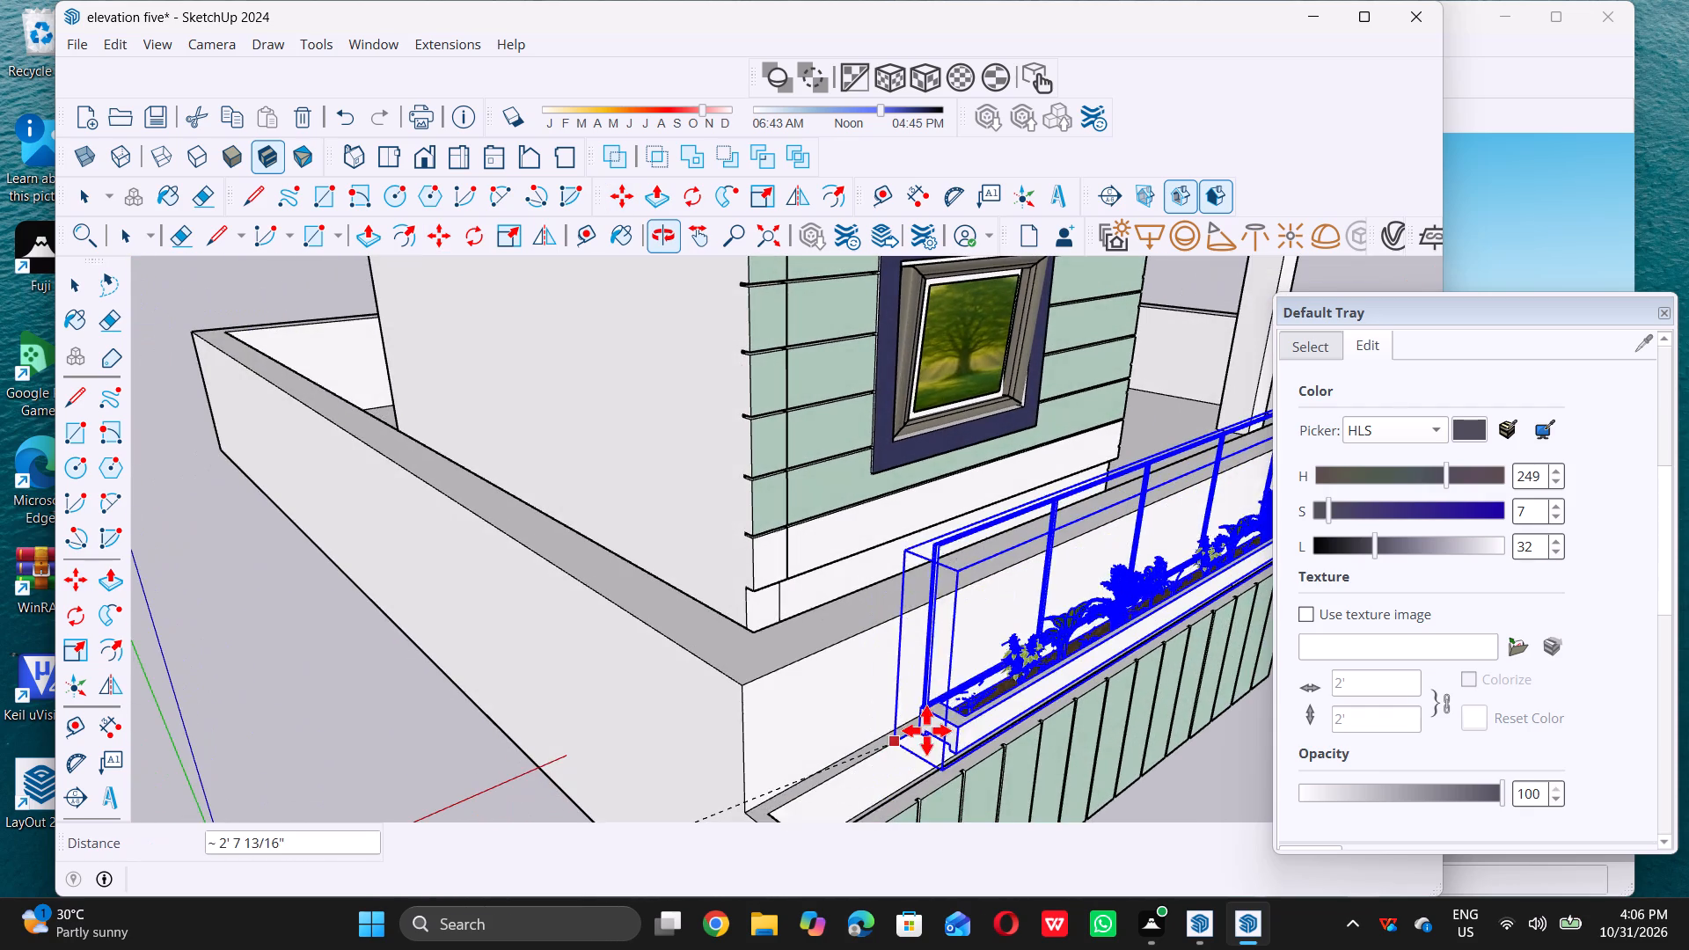
{"action": "scroll", "coordinate": [928, 729], "scroll_direction": "down", "scroll_amount": 16}
{"action": "middle_click_drag", "start_coordinate": [934, 696], "coordinate": [869, 766]}
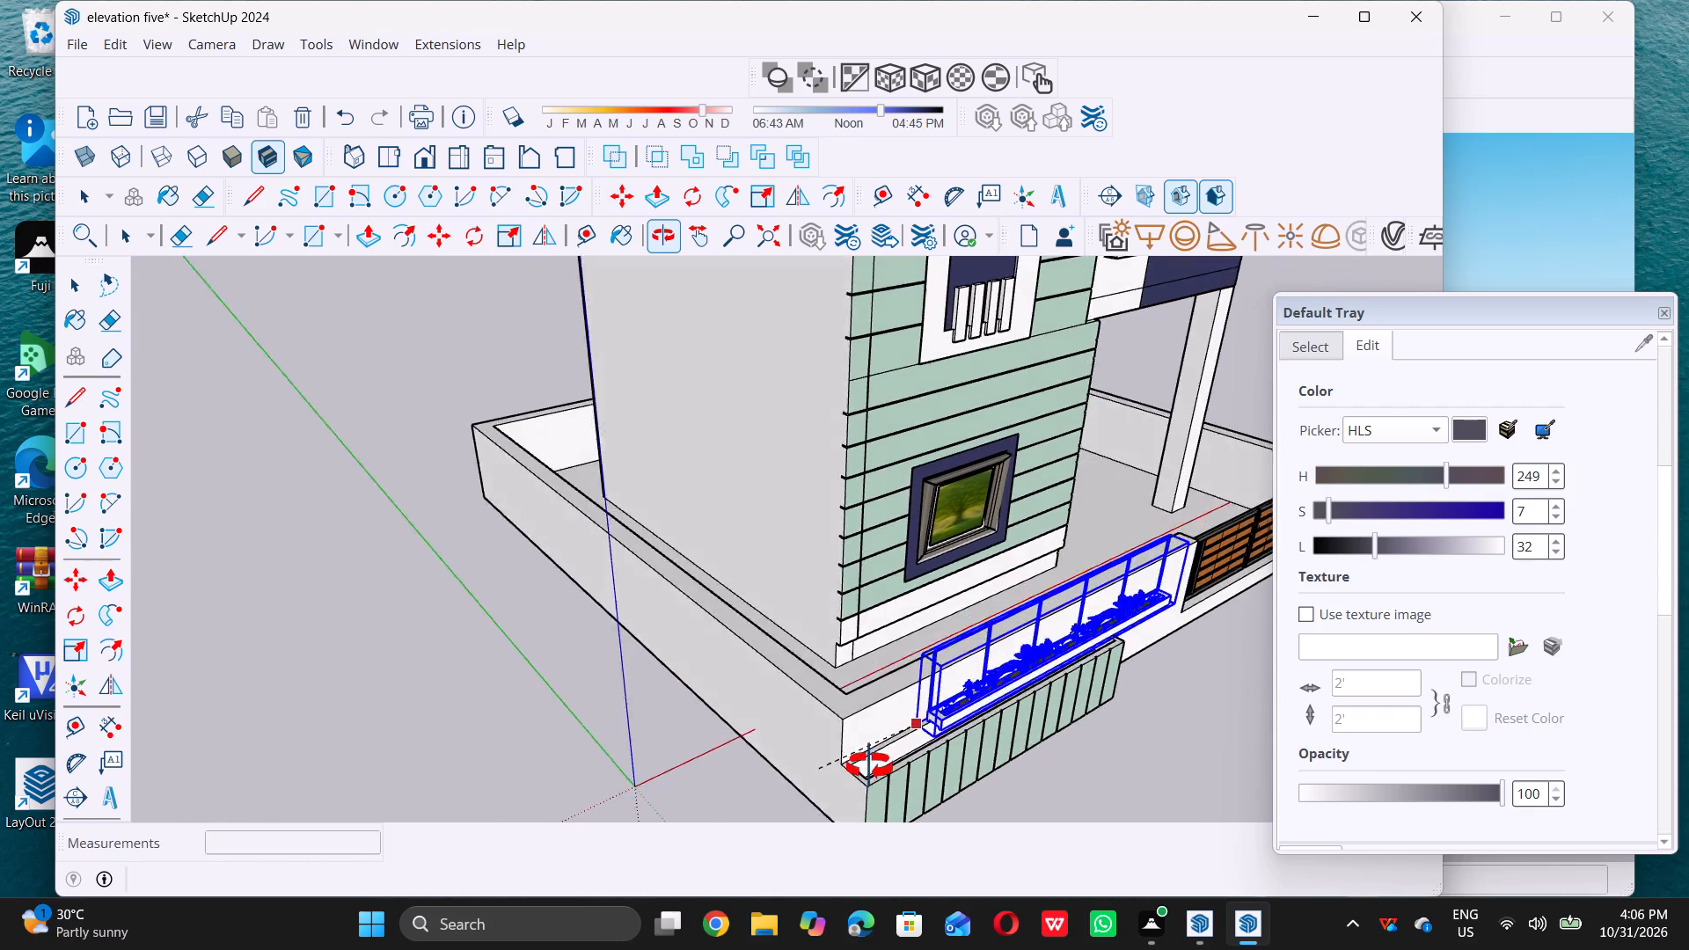
{"action": "middle_click_drag", "start_coordinate": [869, 766], "coordinate": [841, 777]}
{"action": "scroll", "coordinate": [860, 712], "scroll_direction": "down", "scroll_amount": 16}
{"action": "middle_click", "coordinate": [925, 698]}
{"action": "middle_click", "coordinate": [923, 699]}
{"action": "middle_click_drag", "start_coordinate": [919, 702], "coordinate": [877, 736]}
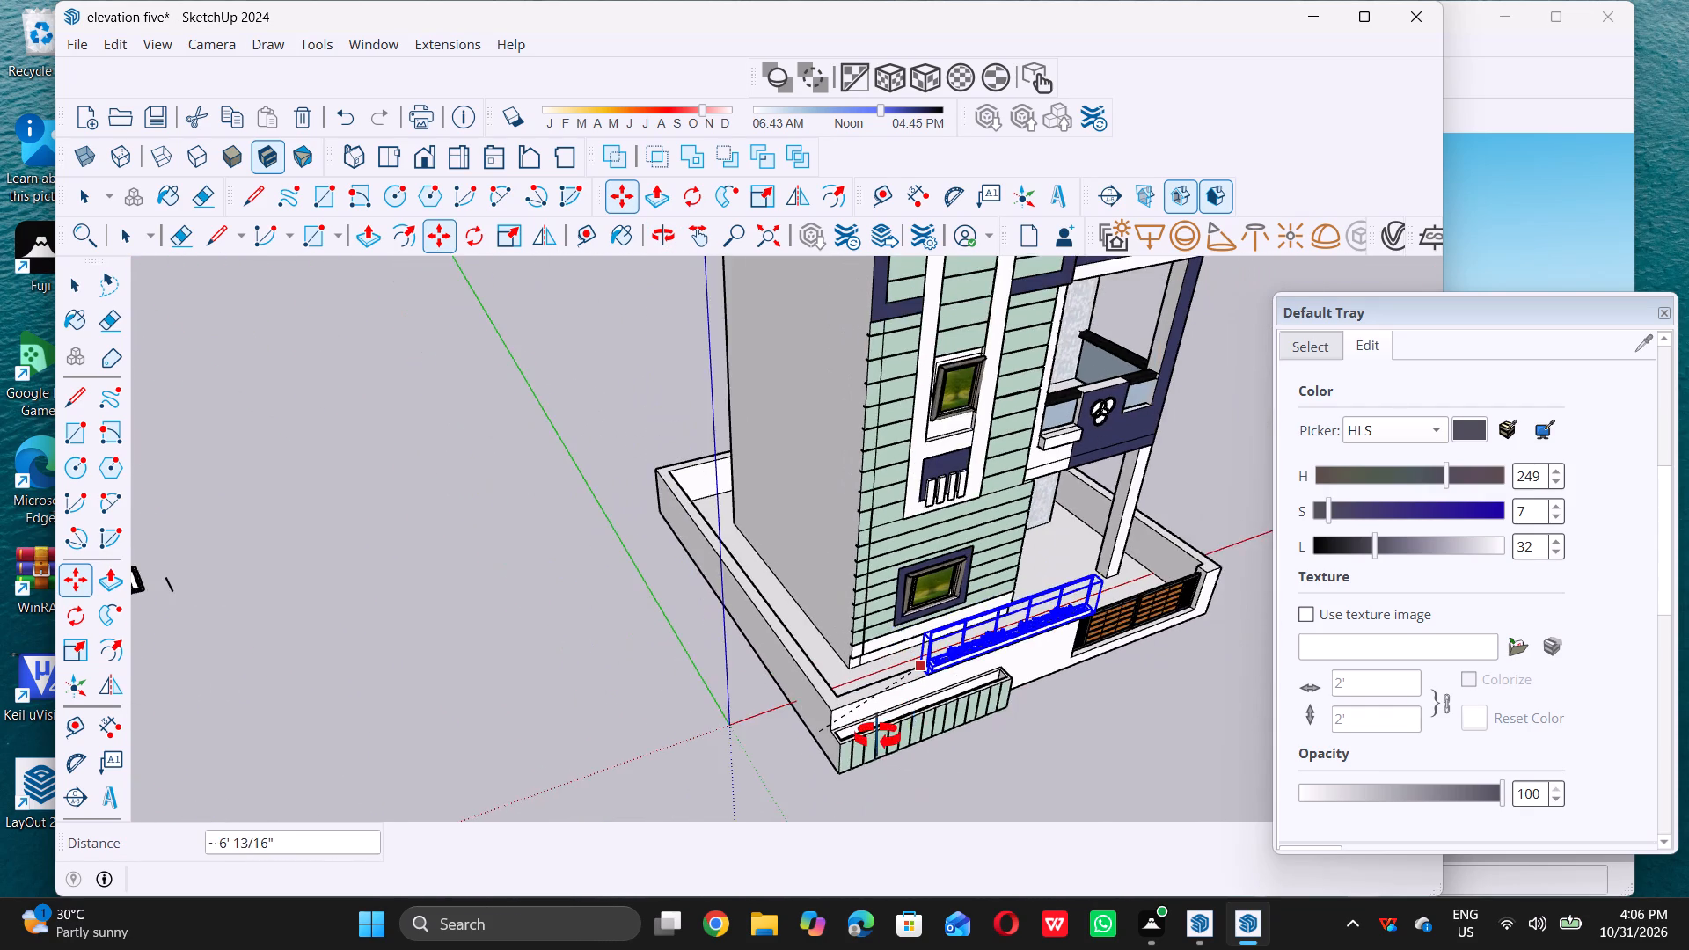
{"action": "middle_click_drag", "start_coordinate": [877, 736], "coordinate": [833, 768]}
{"action": "middle_click", "coordinate": [833, 768]}
{"action": "middle_click", "coordinate": [833, 768]}
{"action": "scroll", "coordinate": [846, 737], "scroll_direction": "up", "scroll_amount": 9}
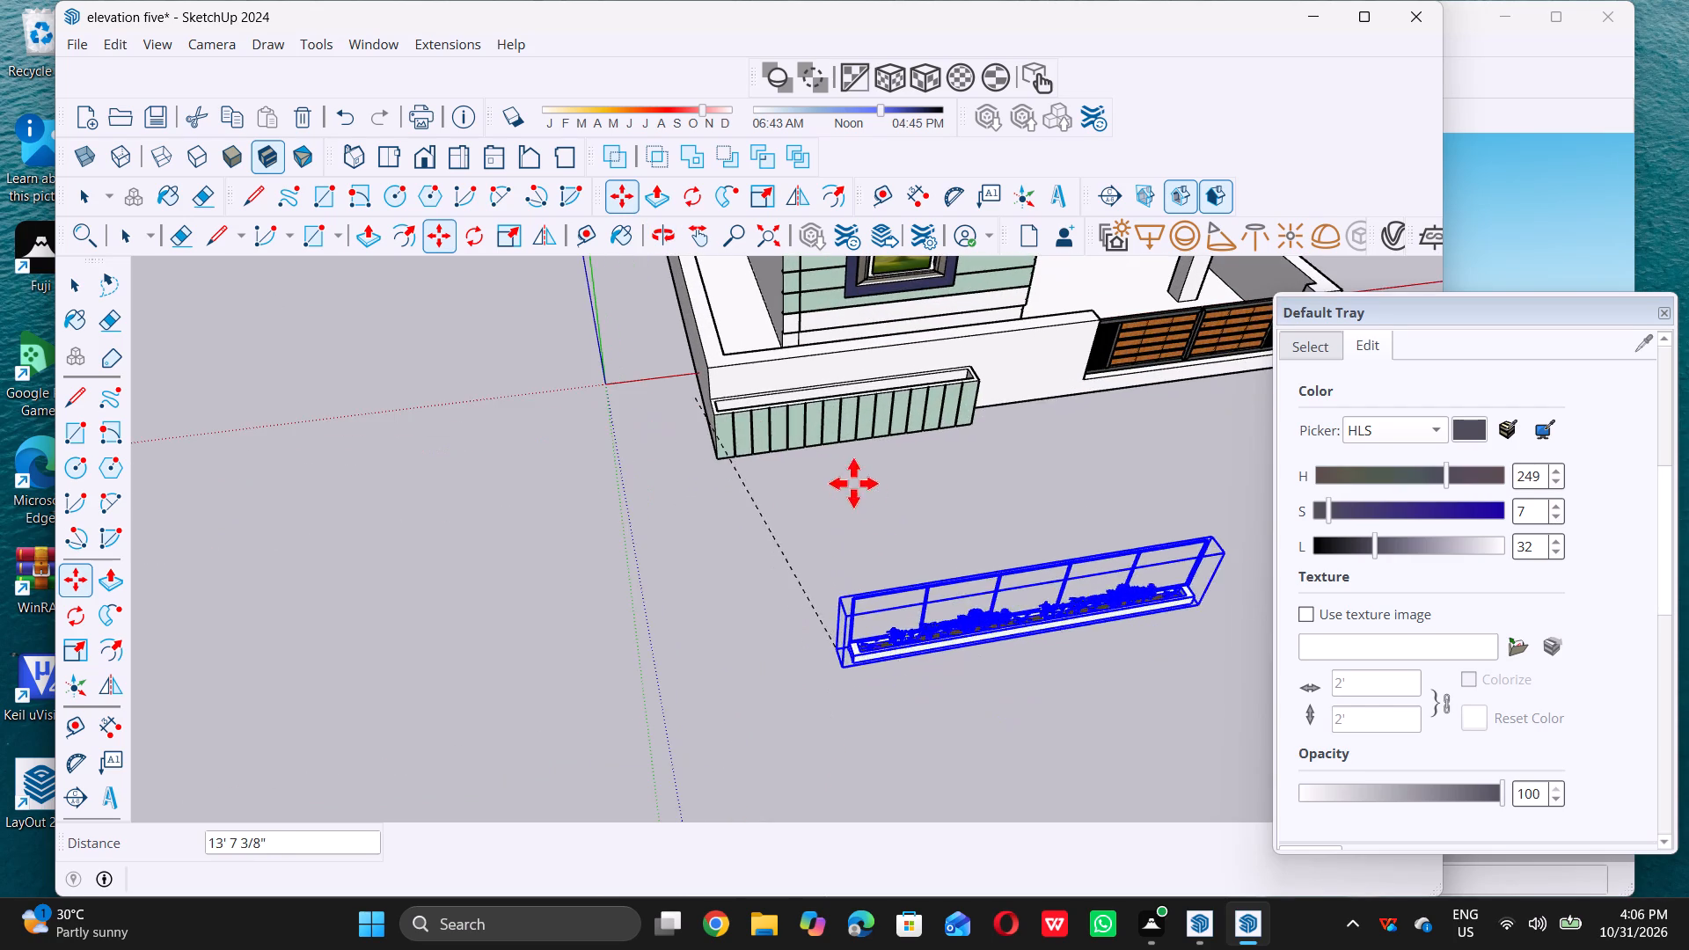
{"action": "scroll", "coordinate": [716, 418], "scroll_direction": "up", "scroll_amount": 6}
{"action": "scroll", "coordinate": [731, 398], "scroll_direction": "up", "scroll_amount": 15}
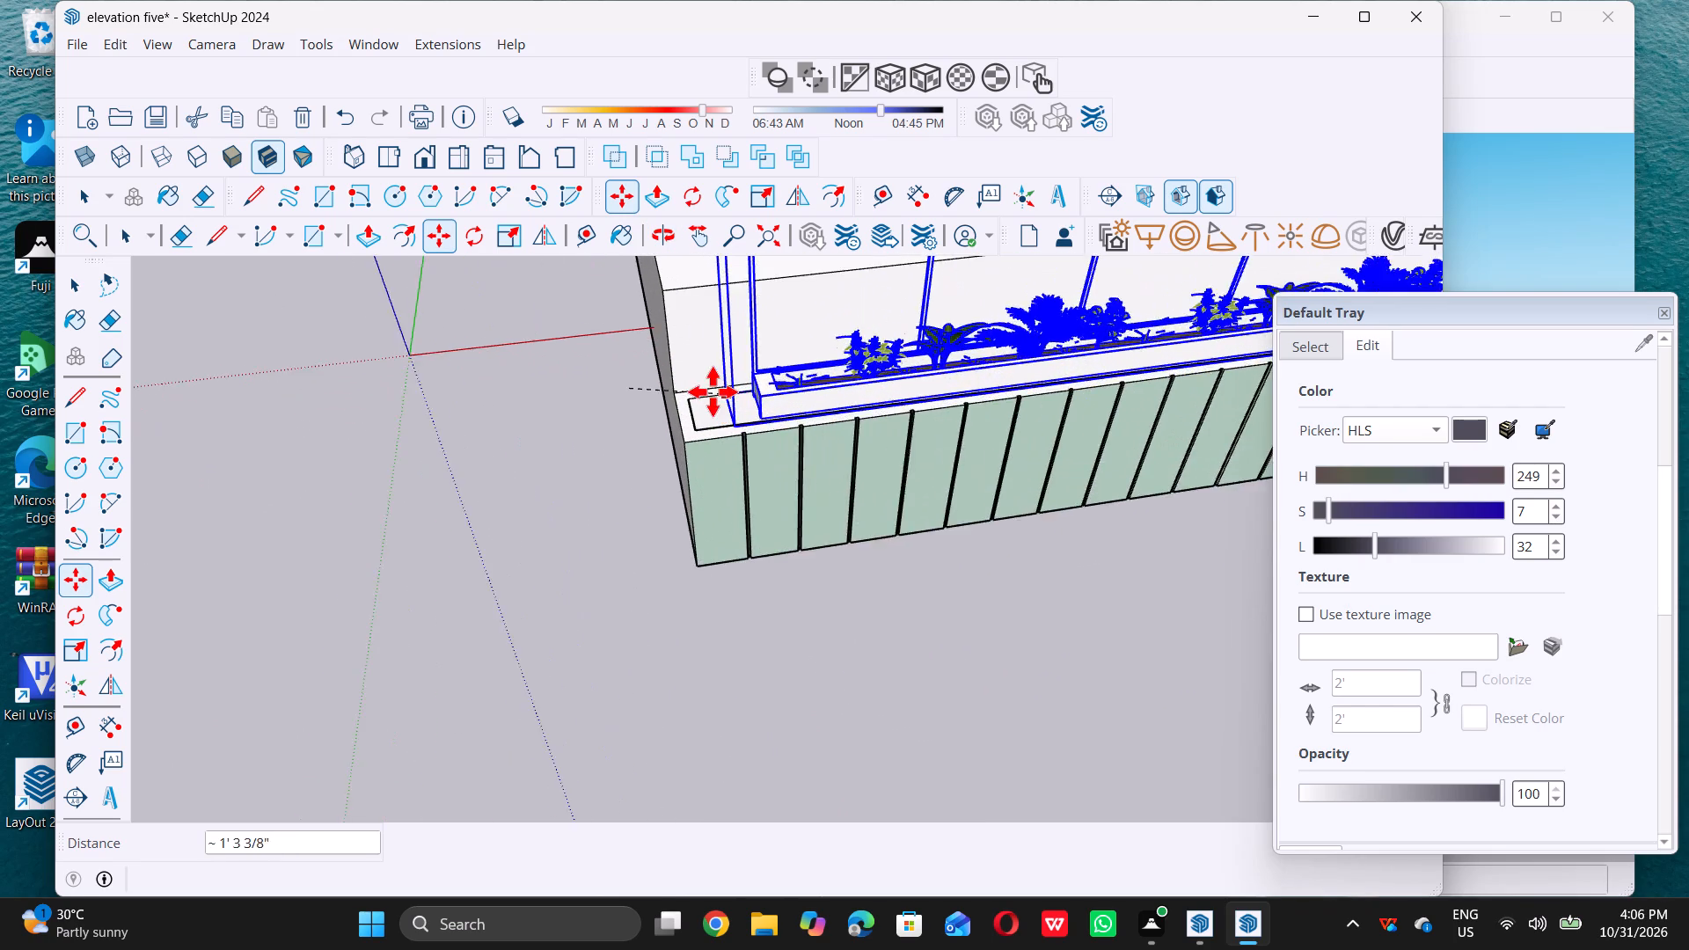
{"action": "scroll", "coordinate": [713, 391], "scroll_direction": "up", "scroll_amount": 2}
{"action": "middle_click_drag", "start_coordinate": [709, 391], "coordinate": [611, 477]}
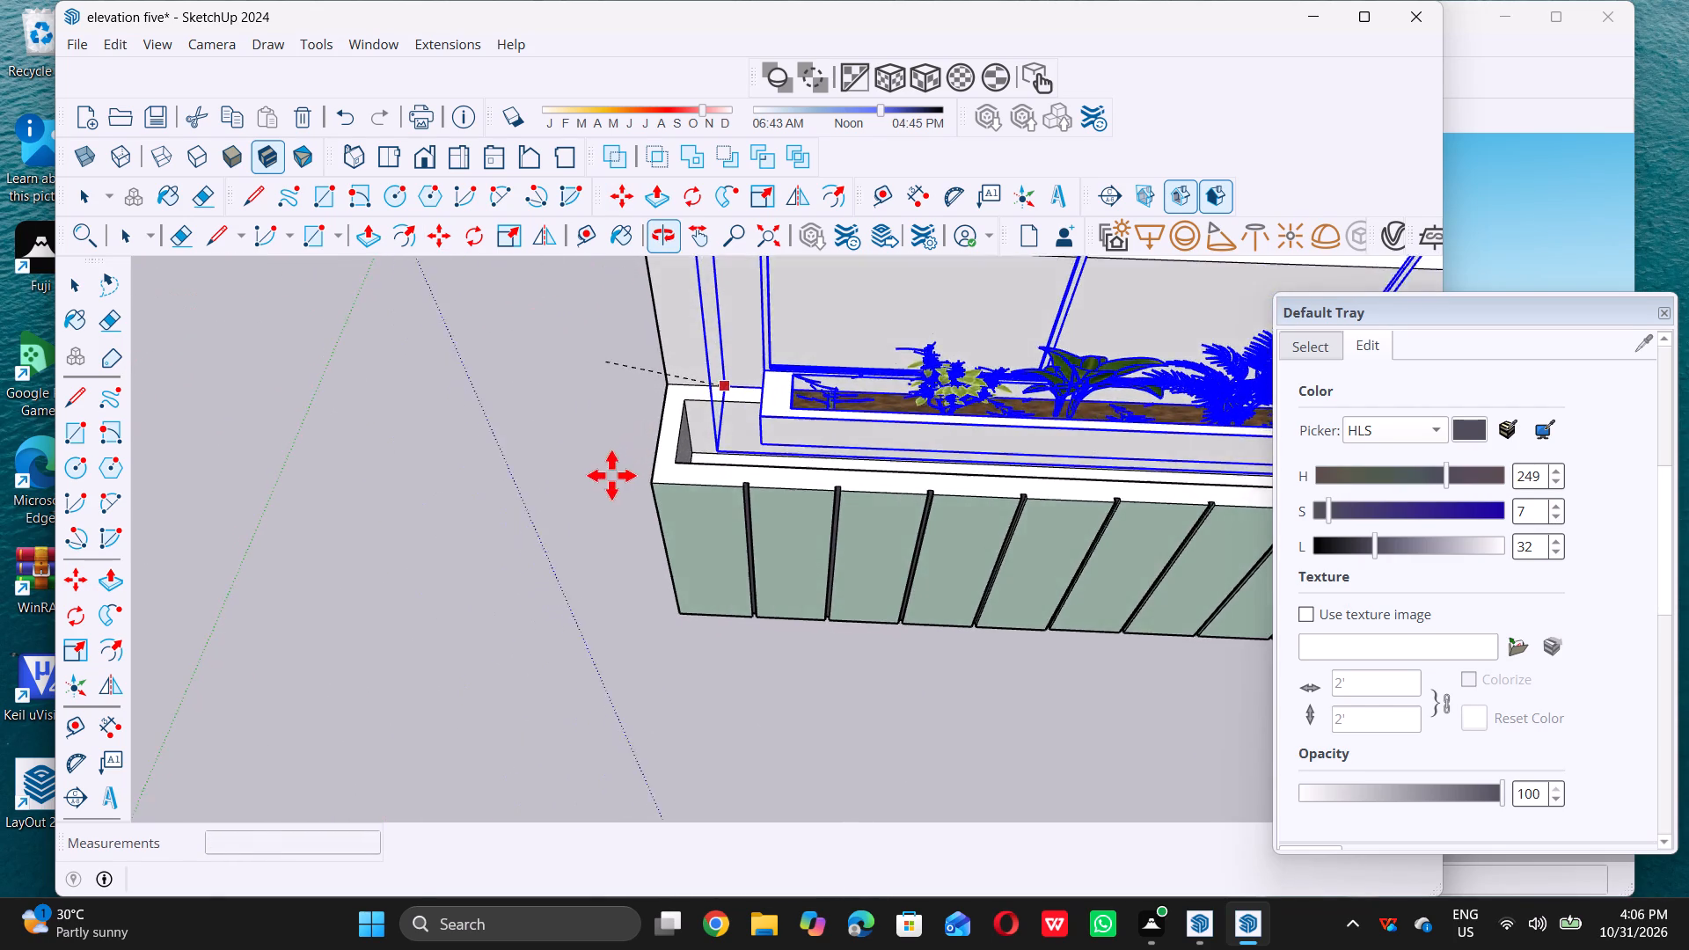
{"action": "scroll", "coordinate": [679, 424], "scroll_direction": "up", "scroll_amount": 16}
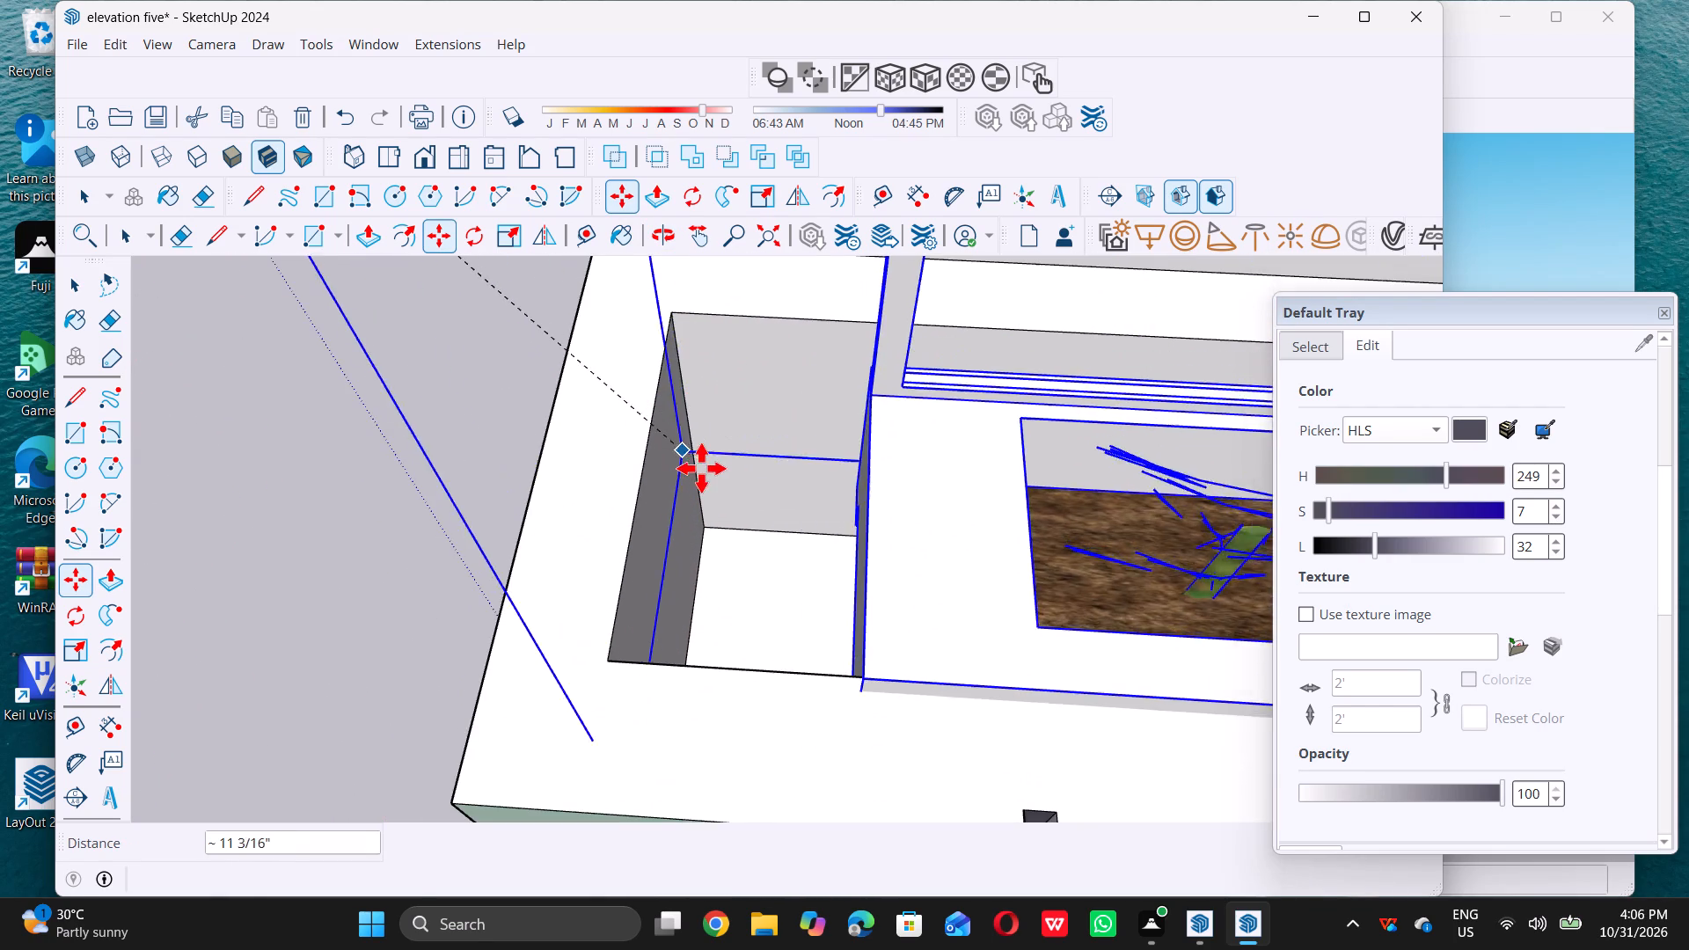
{"action": "scroll", "coordinate": [701, 468], "scroll_direction": "up", "scroll_amount": 12}
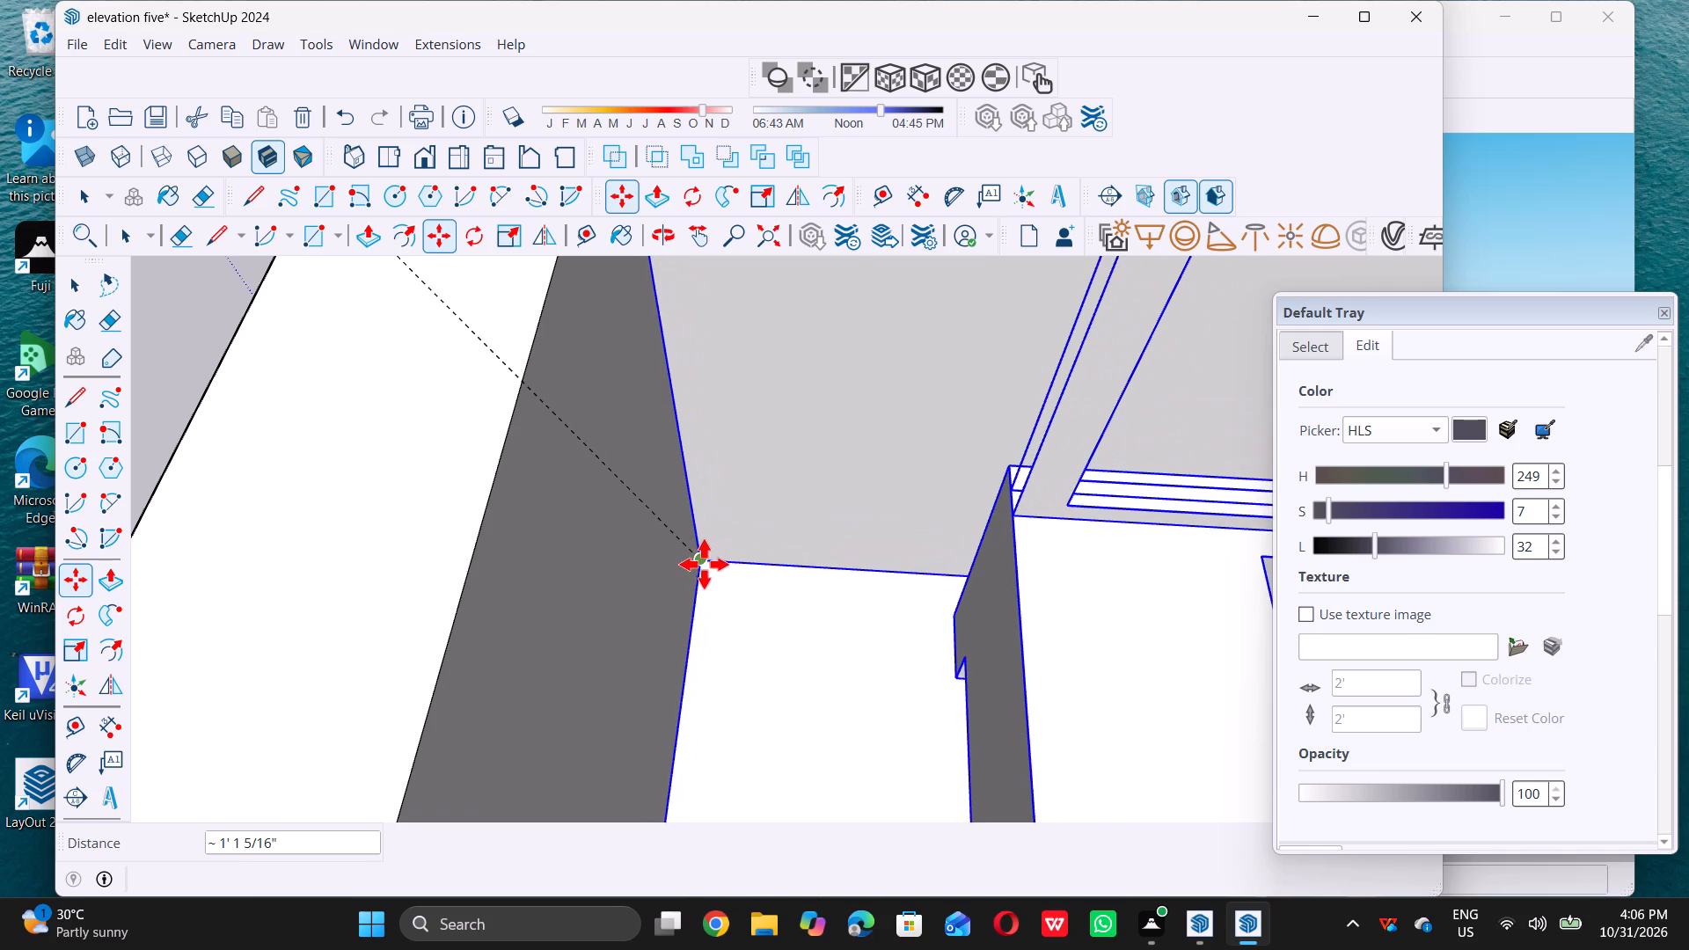
{"action": "double_click", "coordinate": [708, 559]}
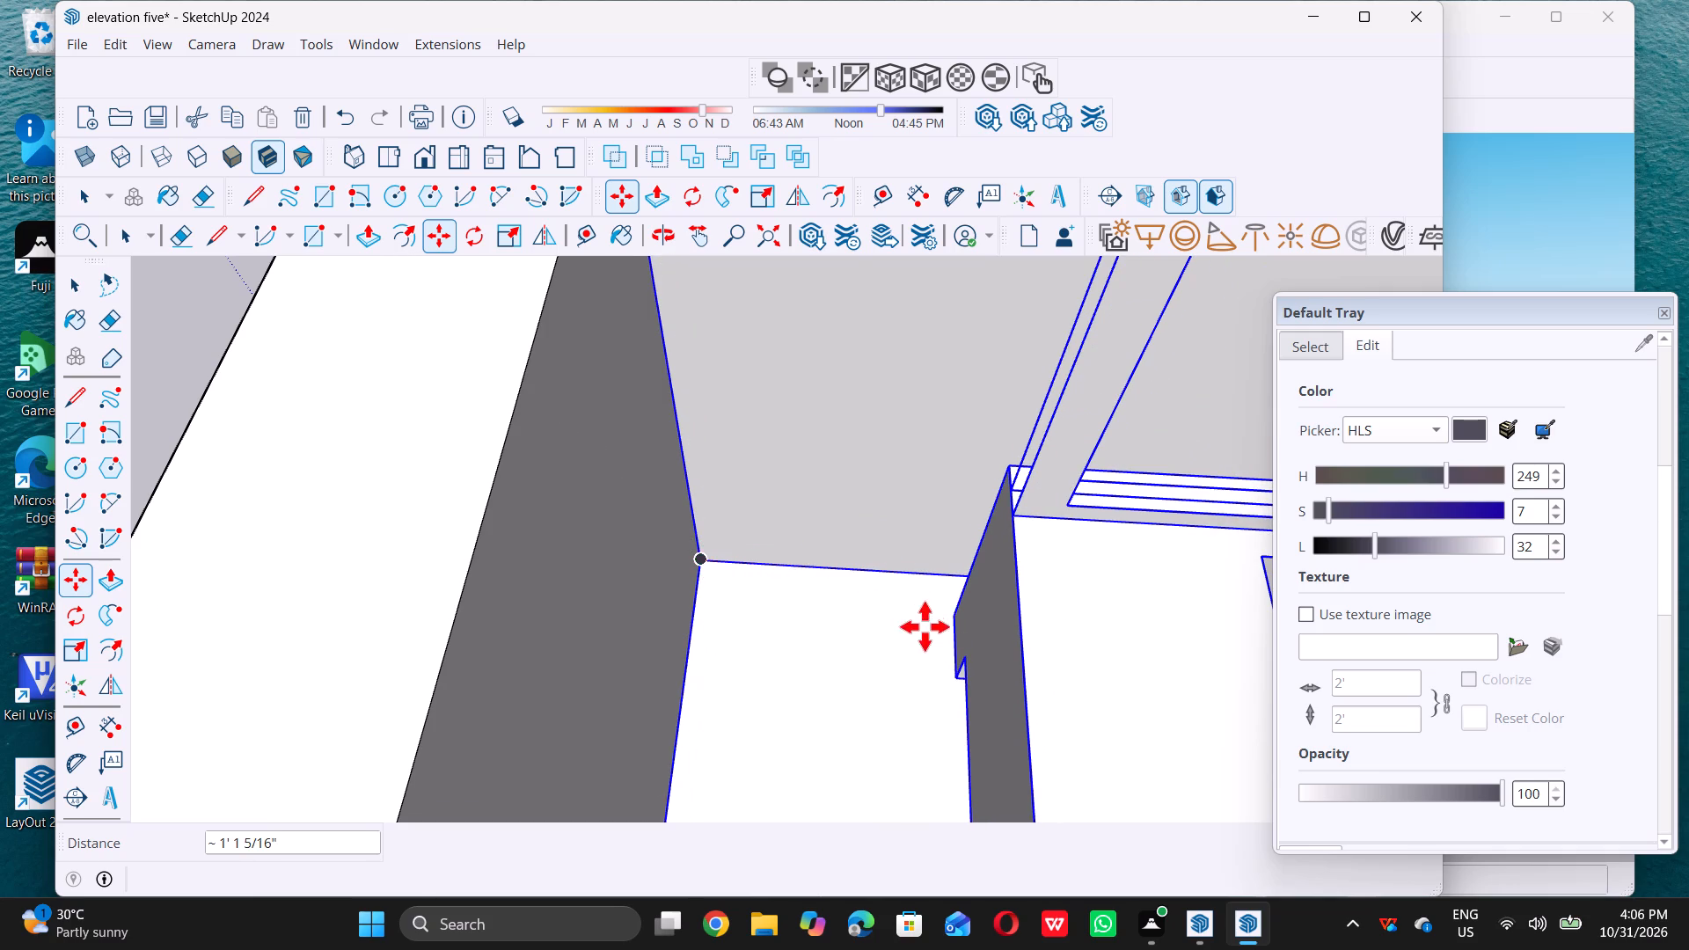
Move the planter about 4 5/16" from its trough's end corner to the recess's inner corner, and deselect it.
{"action": "left_click", "coordinate": [950, 617]}
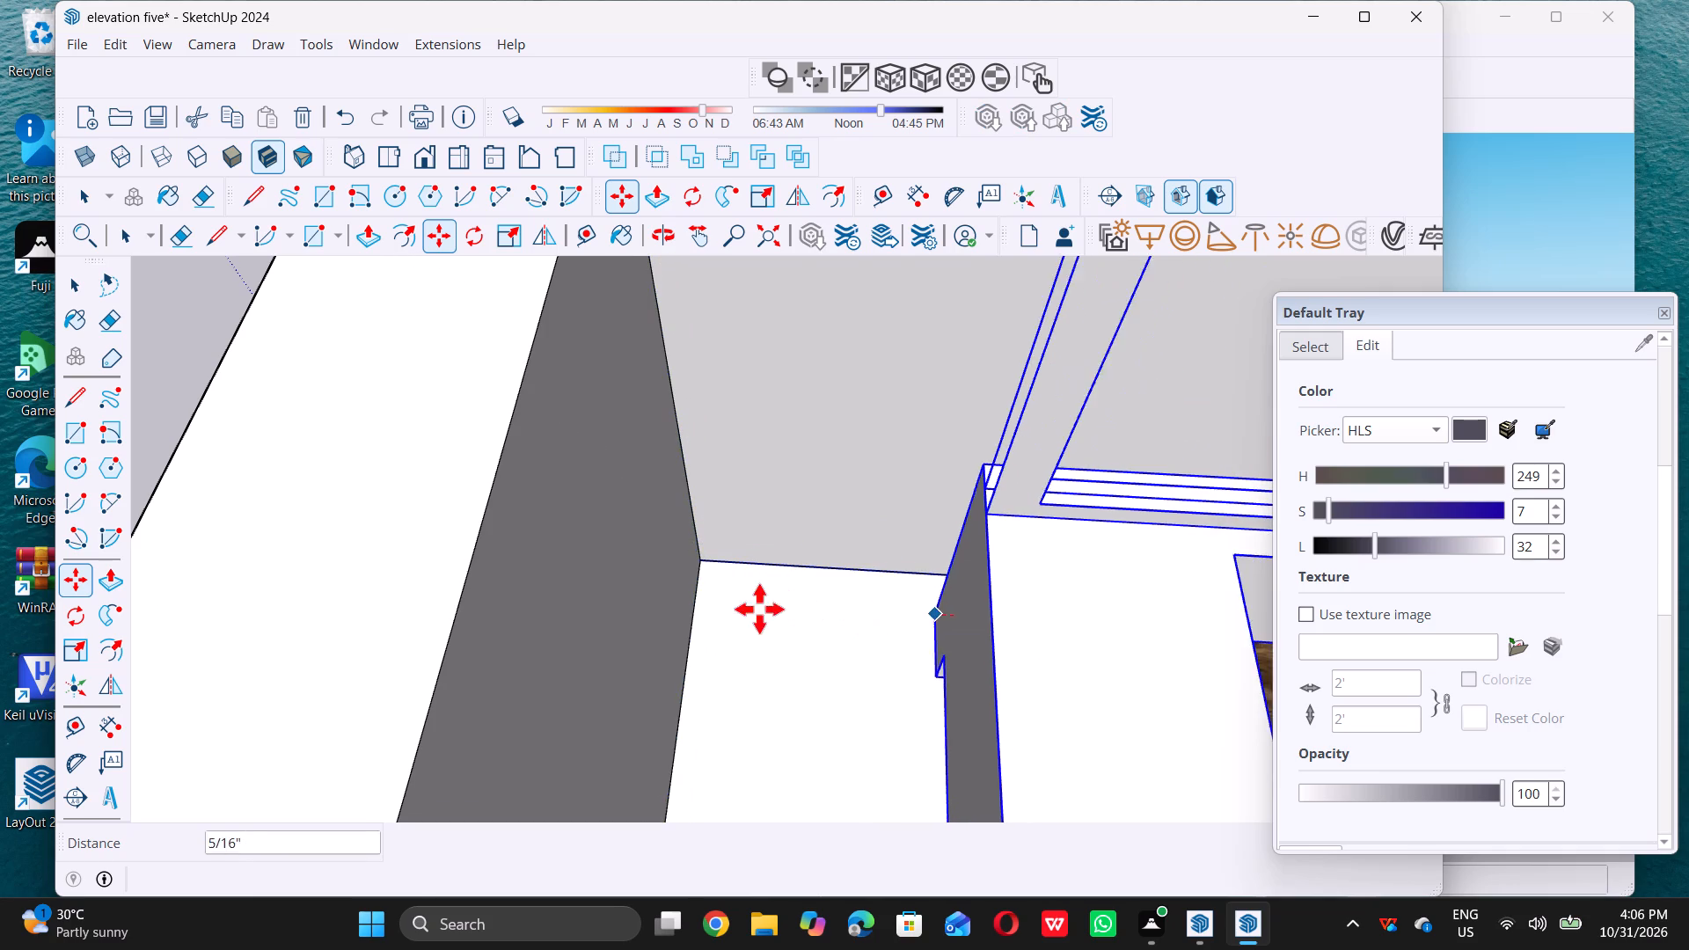
{"action": "left_click", "coordinate": [697, 560]}
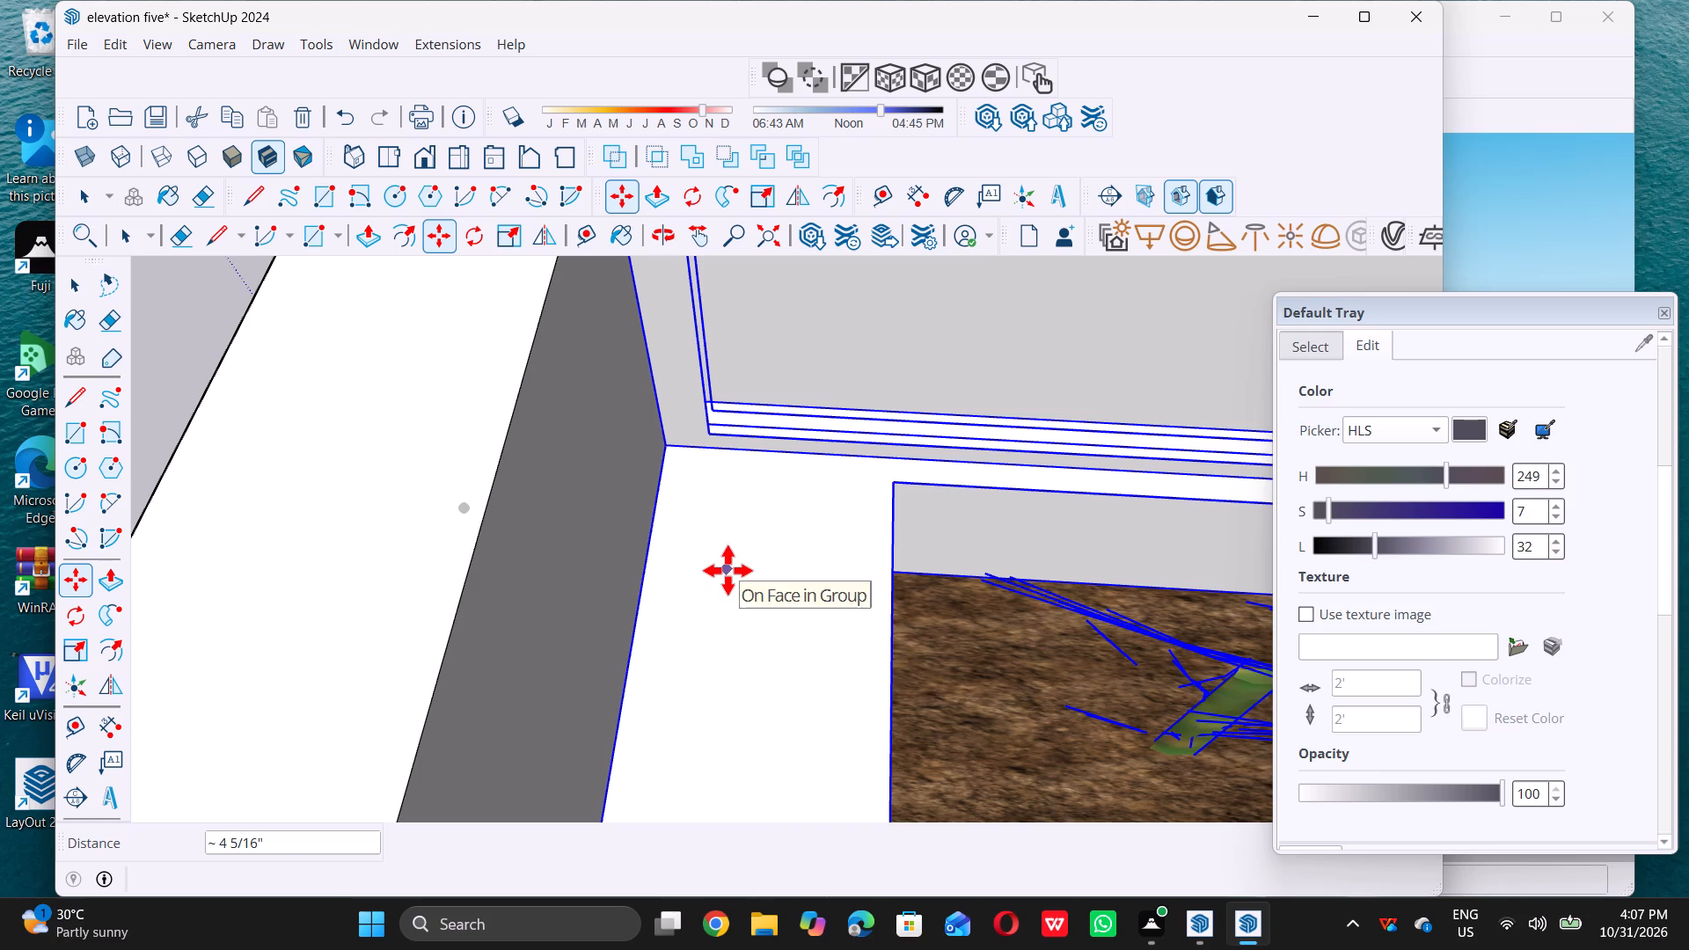
{"action": "key", "text": "space"}
{"action": "scroll", "coordinate": [731, 571], "scroll_direction": "down", "scroll_amount": 20}
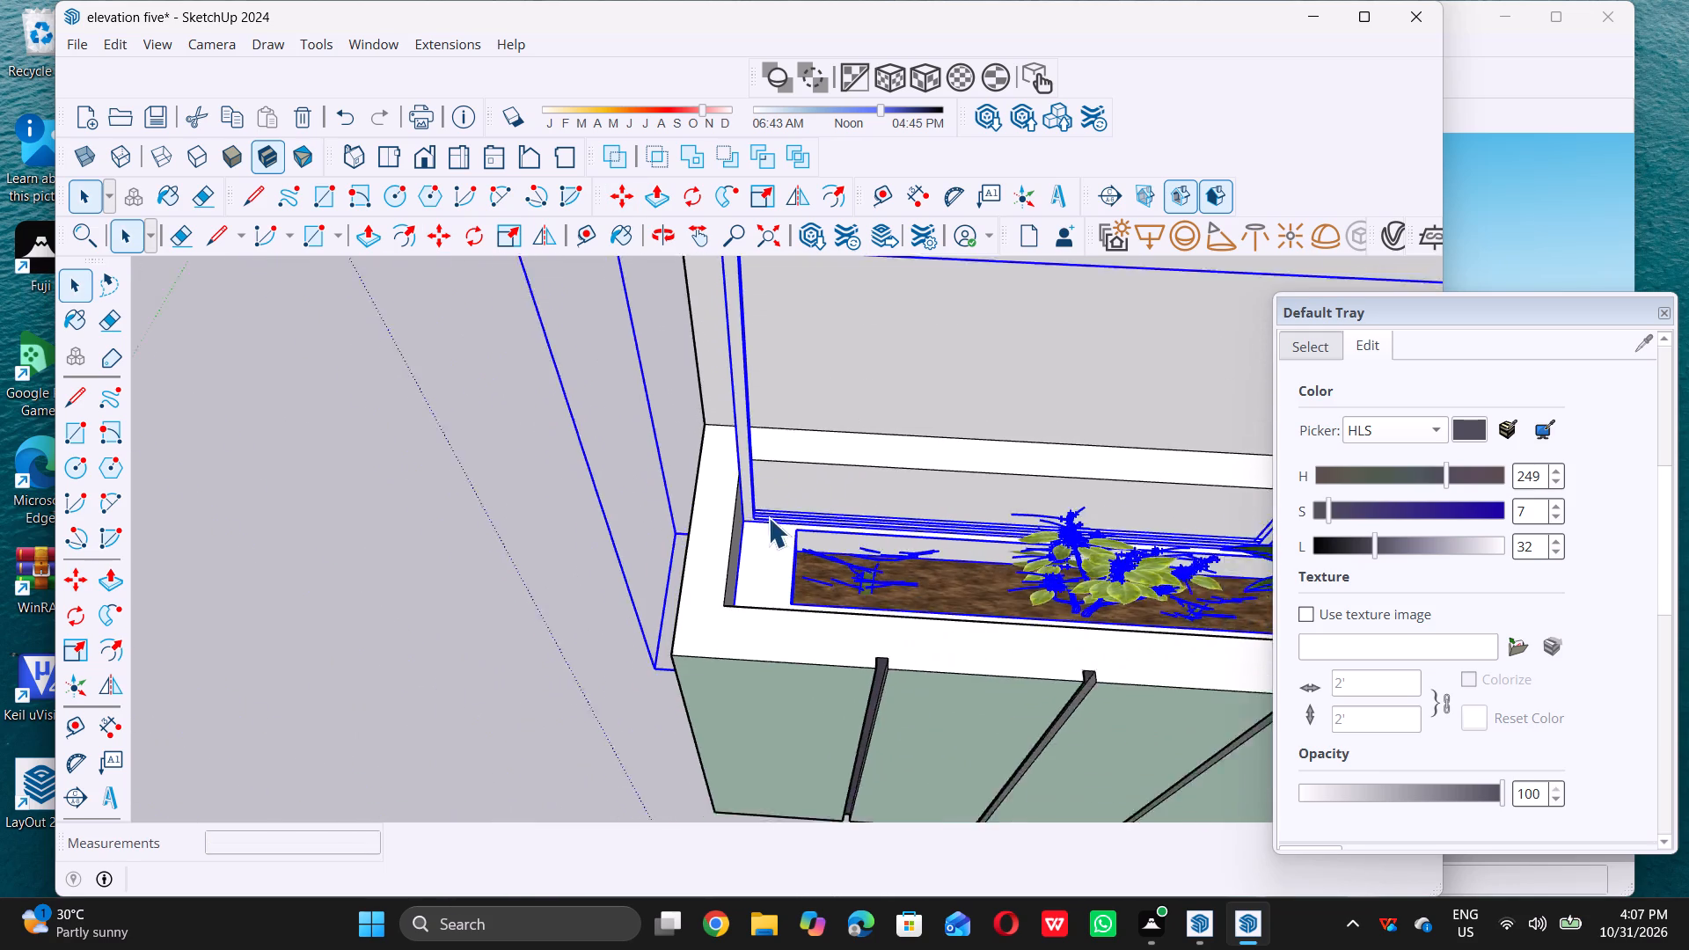
{"action": "scroll", "coordinate": [768, 517], "scroll_direction": "down", "scroll_amount": 13}
{"action": "double_click", "coordinate": [539, 514]}
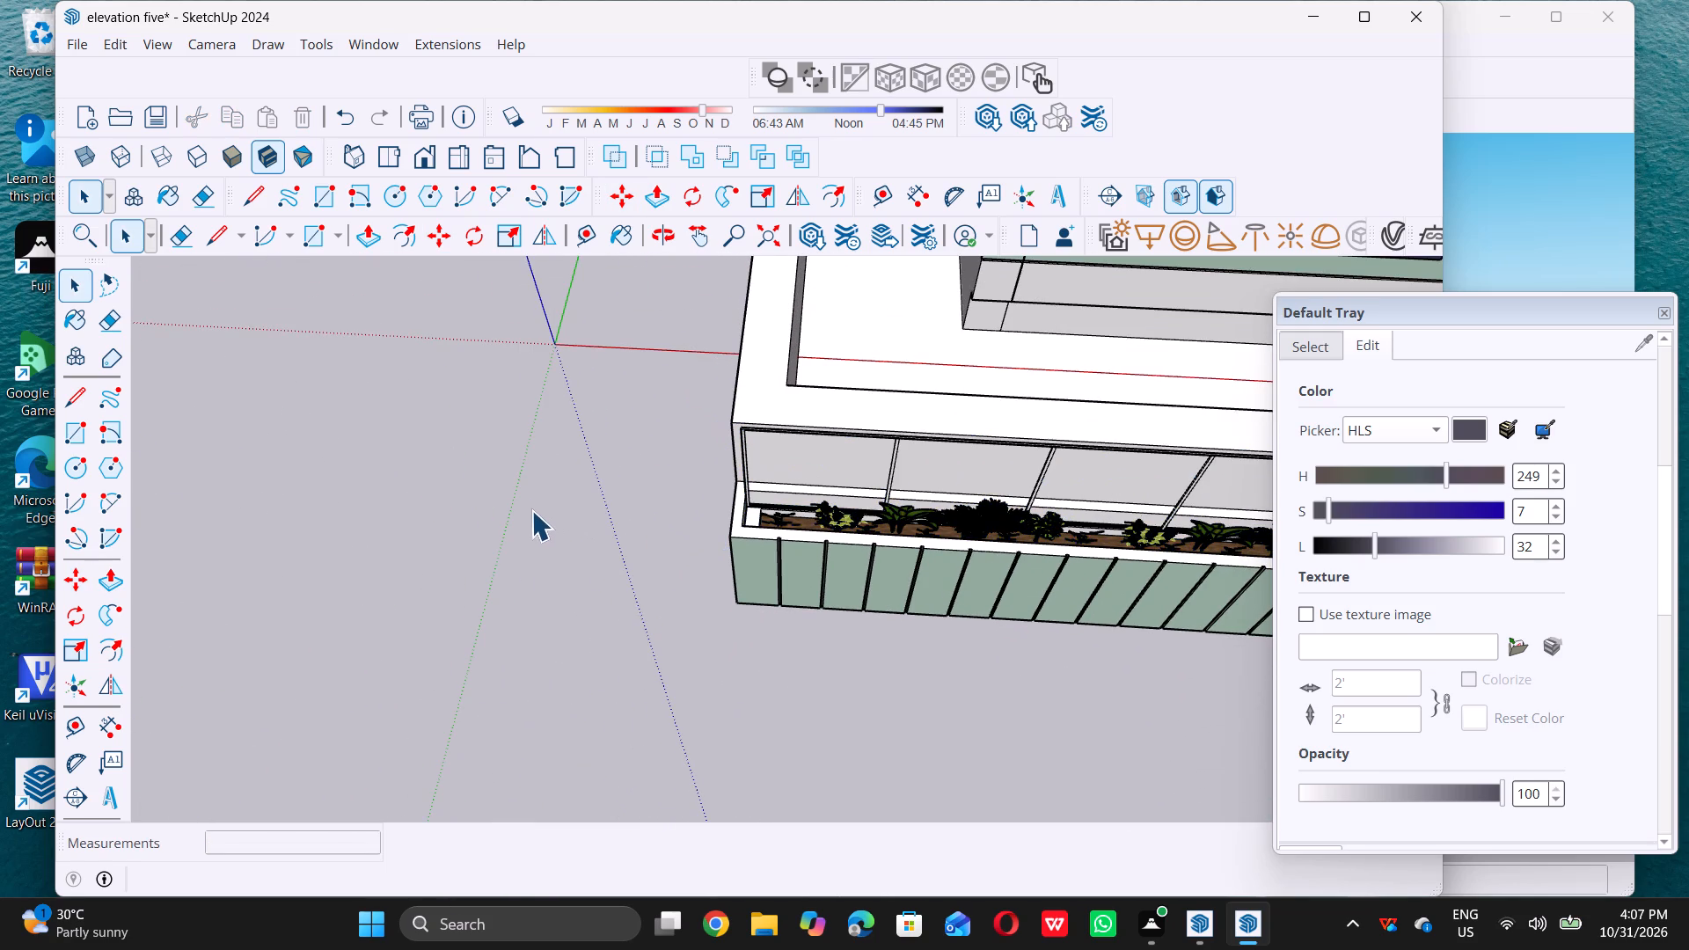
Examine how the planter's trough, frame and plants sit in the slatted block from above, the front and the corner.
{"action": "scroll", "coordinate": [542, 501], "scroll_direction": "down", "scroll_amount": 12}
{"action": "middle_click_drag", "start_coordinate": [621, 507], "coordinate": [704, 364]}
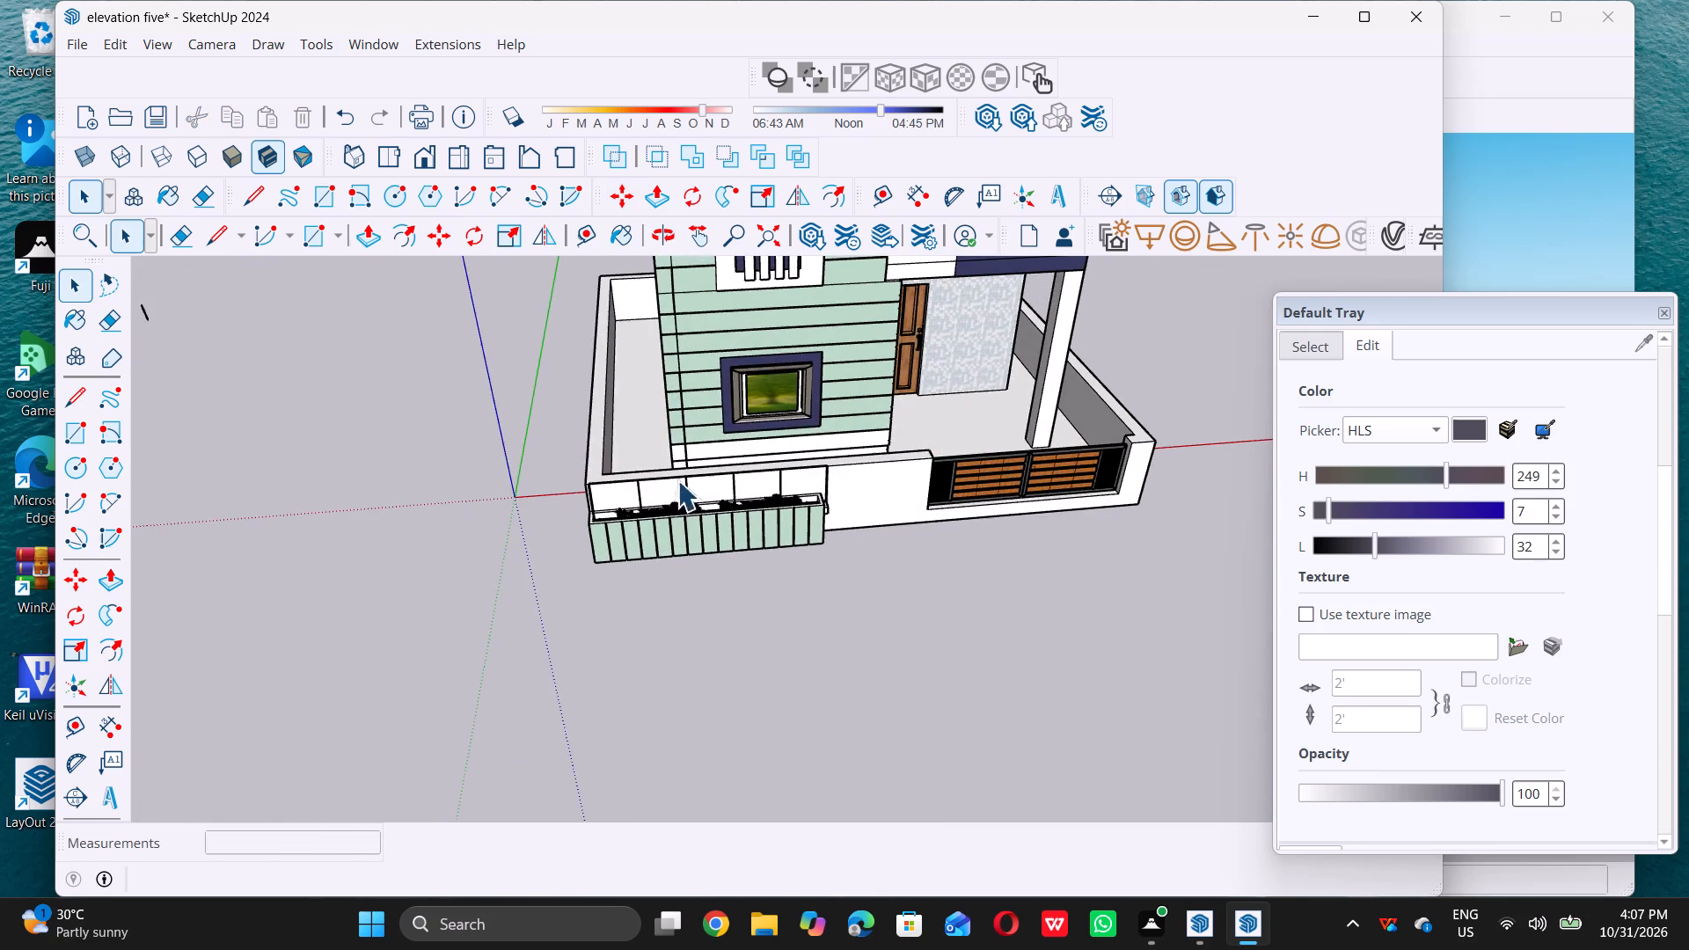
{"action": "middle_click_drag", "start_coordinate": [628, 522], "coordinate": [584, 370]}
{"action": "middle_click", "coordinate": [586, 369]}
{"action": "scroll", "coordinate": [617, 440], "scroll_direction": "up", "scroll_amount": 7}
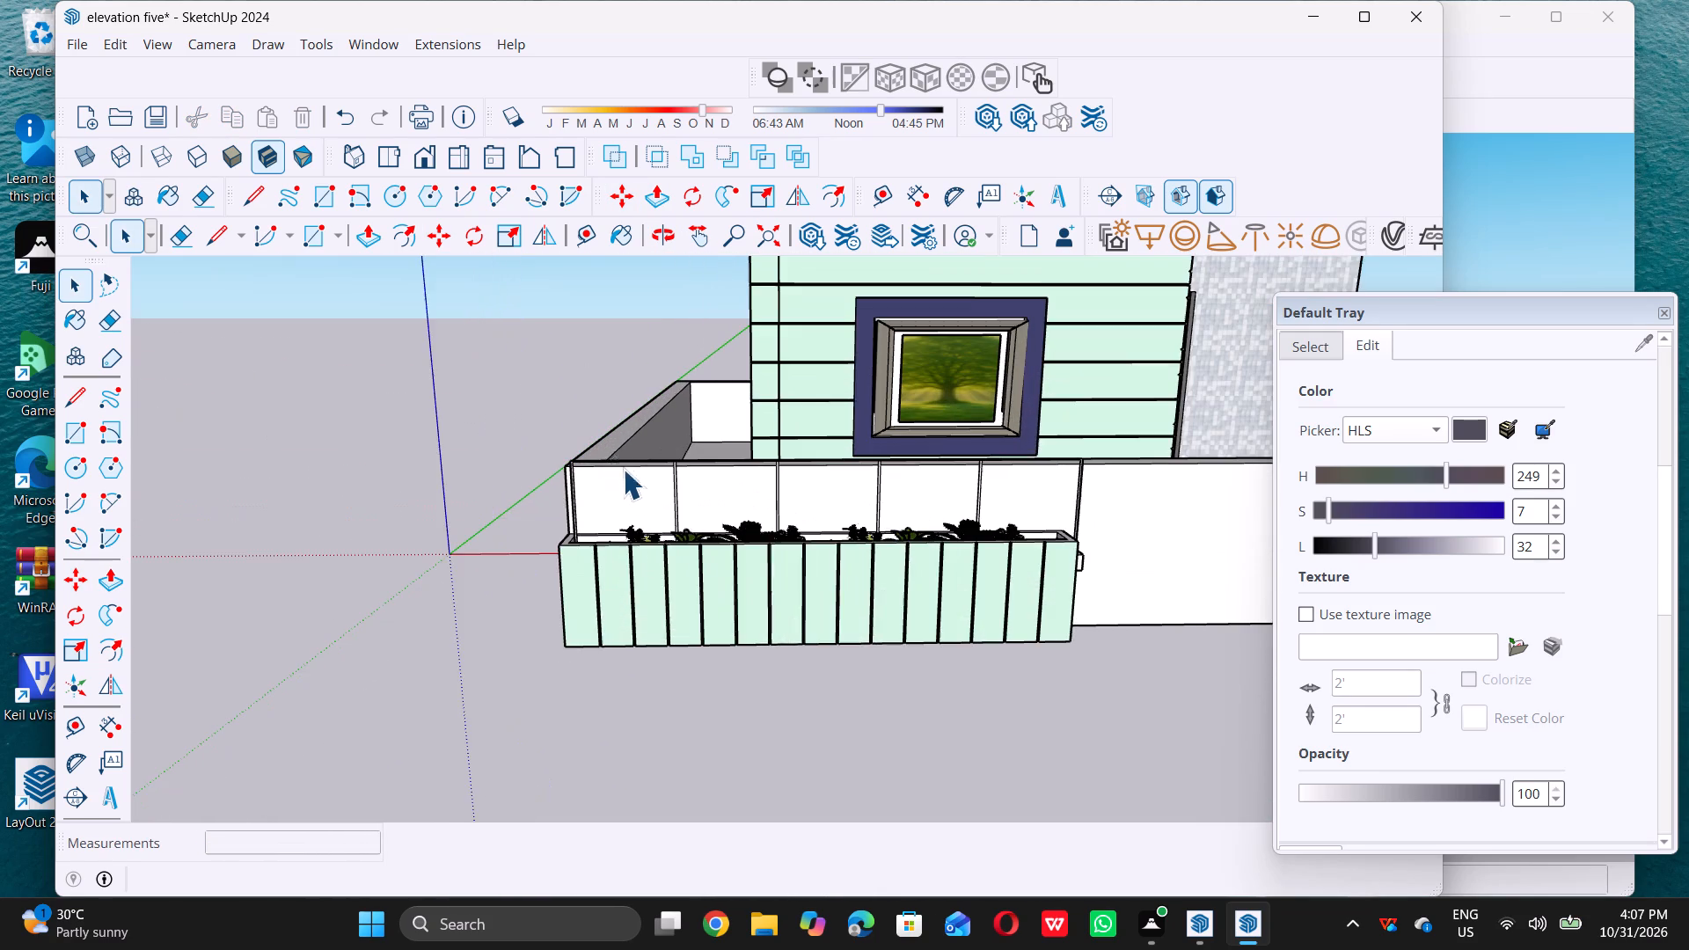
{"action": "scroll", "coordinate": [683, 509], "scroll_direction": "up", "scroll_amount": 7}
{"action": "scroll", "coordinate": [697, 484], "scroll_direction": "down", "scroll_amount": 7}
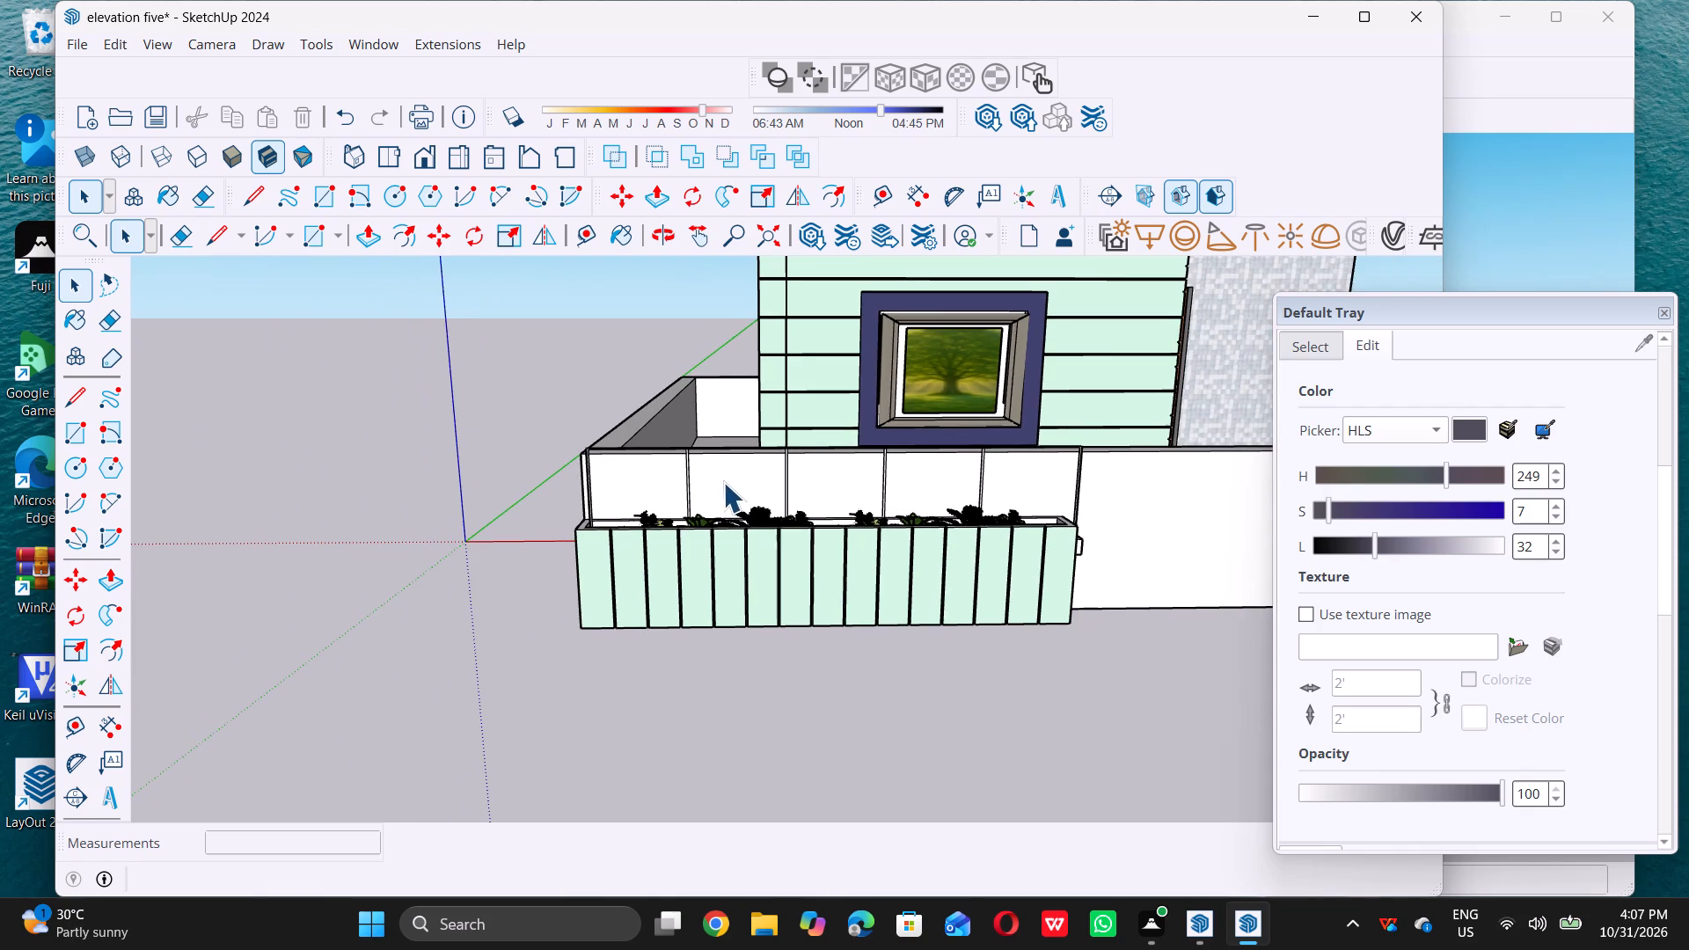
{"action": "middle_click_drag", "start_coordinate": [542, 499], "coordinate": [693, 545]}
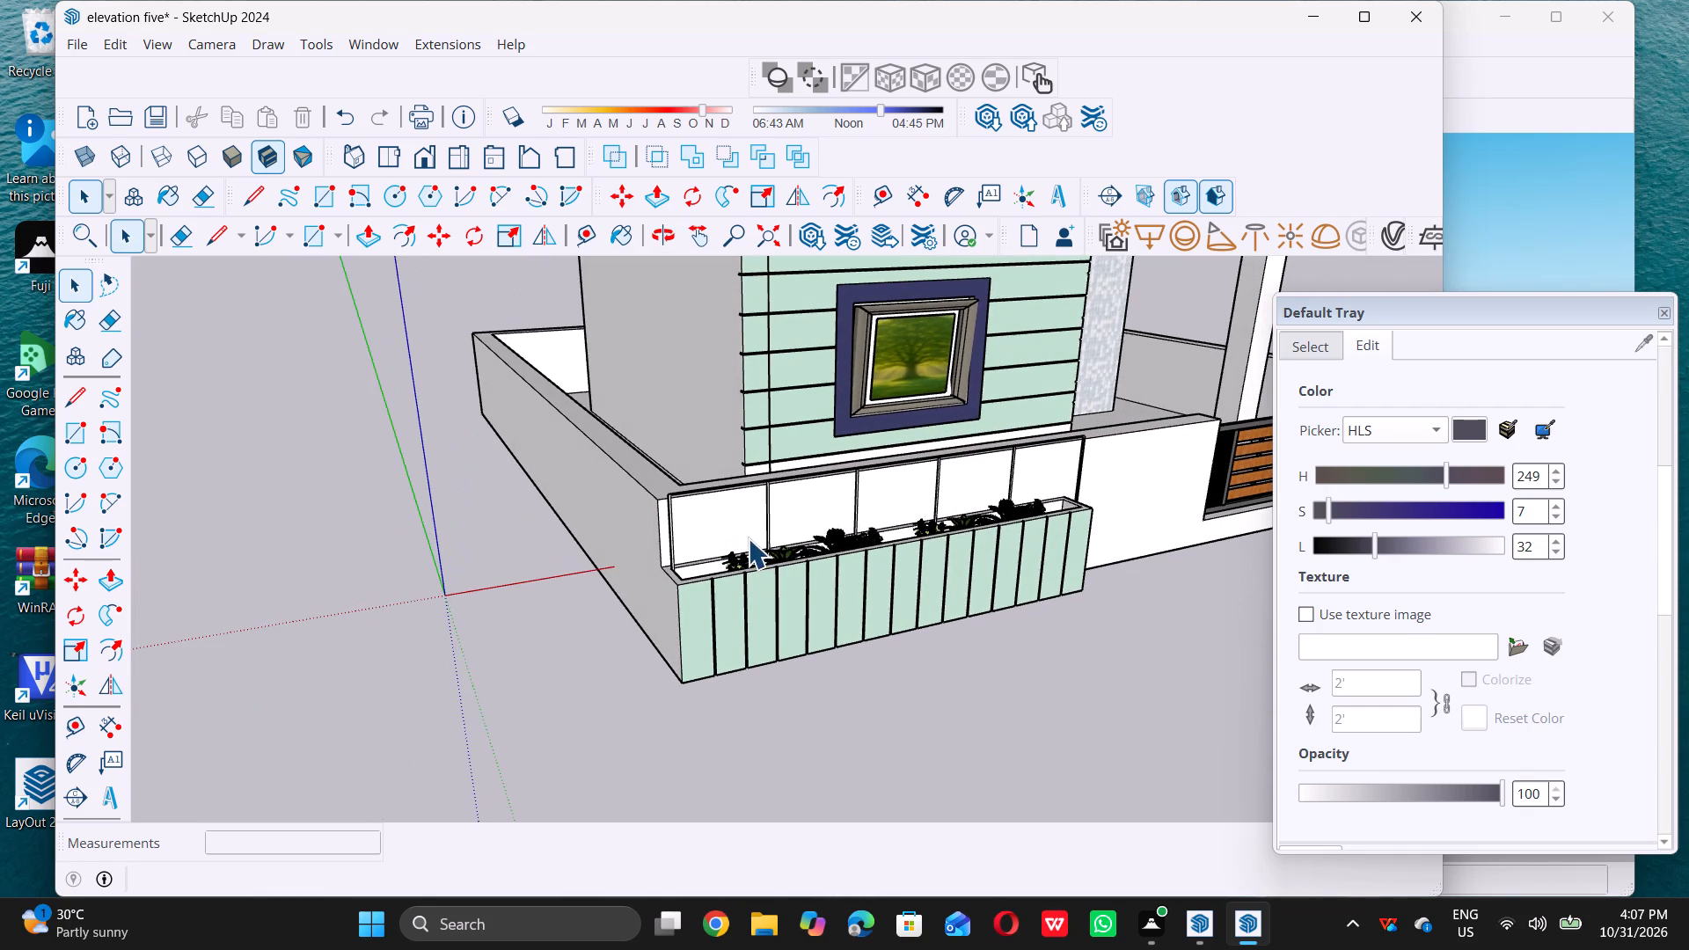
{"action": "scroll", "coordinate": [779, 545], "scroll_direction": "up", "scroll_amount": 12}
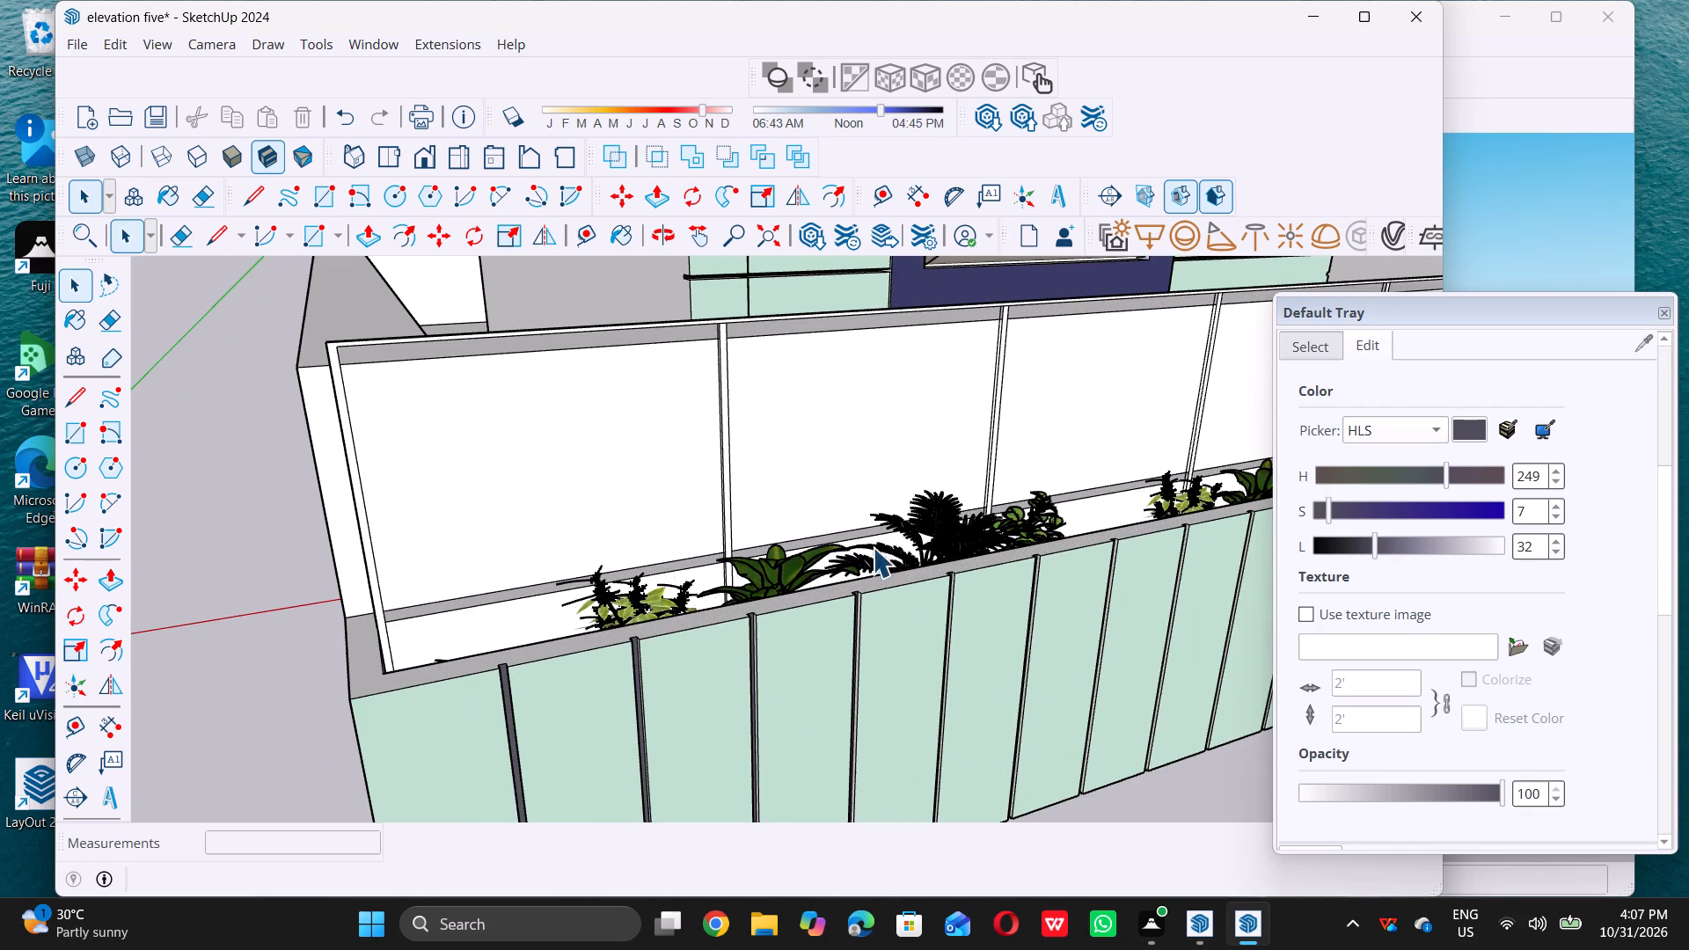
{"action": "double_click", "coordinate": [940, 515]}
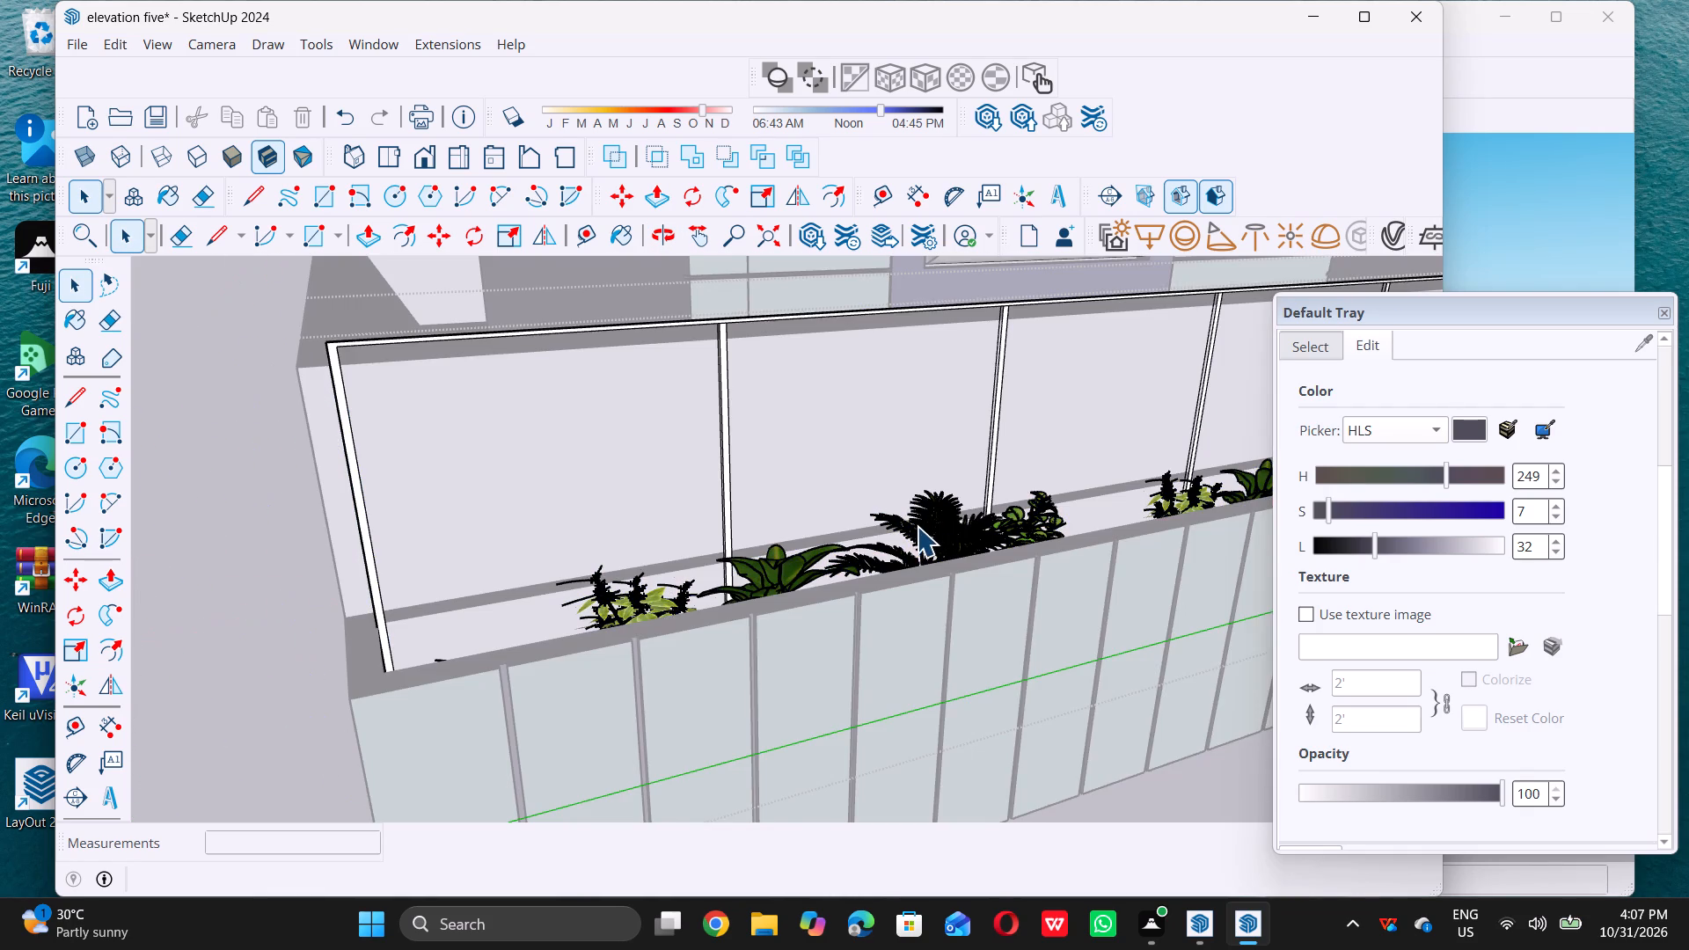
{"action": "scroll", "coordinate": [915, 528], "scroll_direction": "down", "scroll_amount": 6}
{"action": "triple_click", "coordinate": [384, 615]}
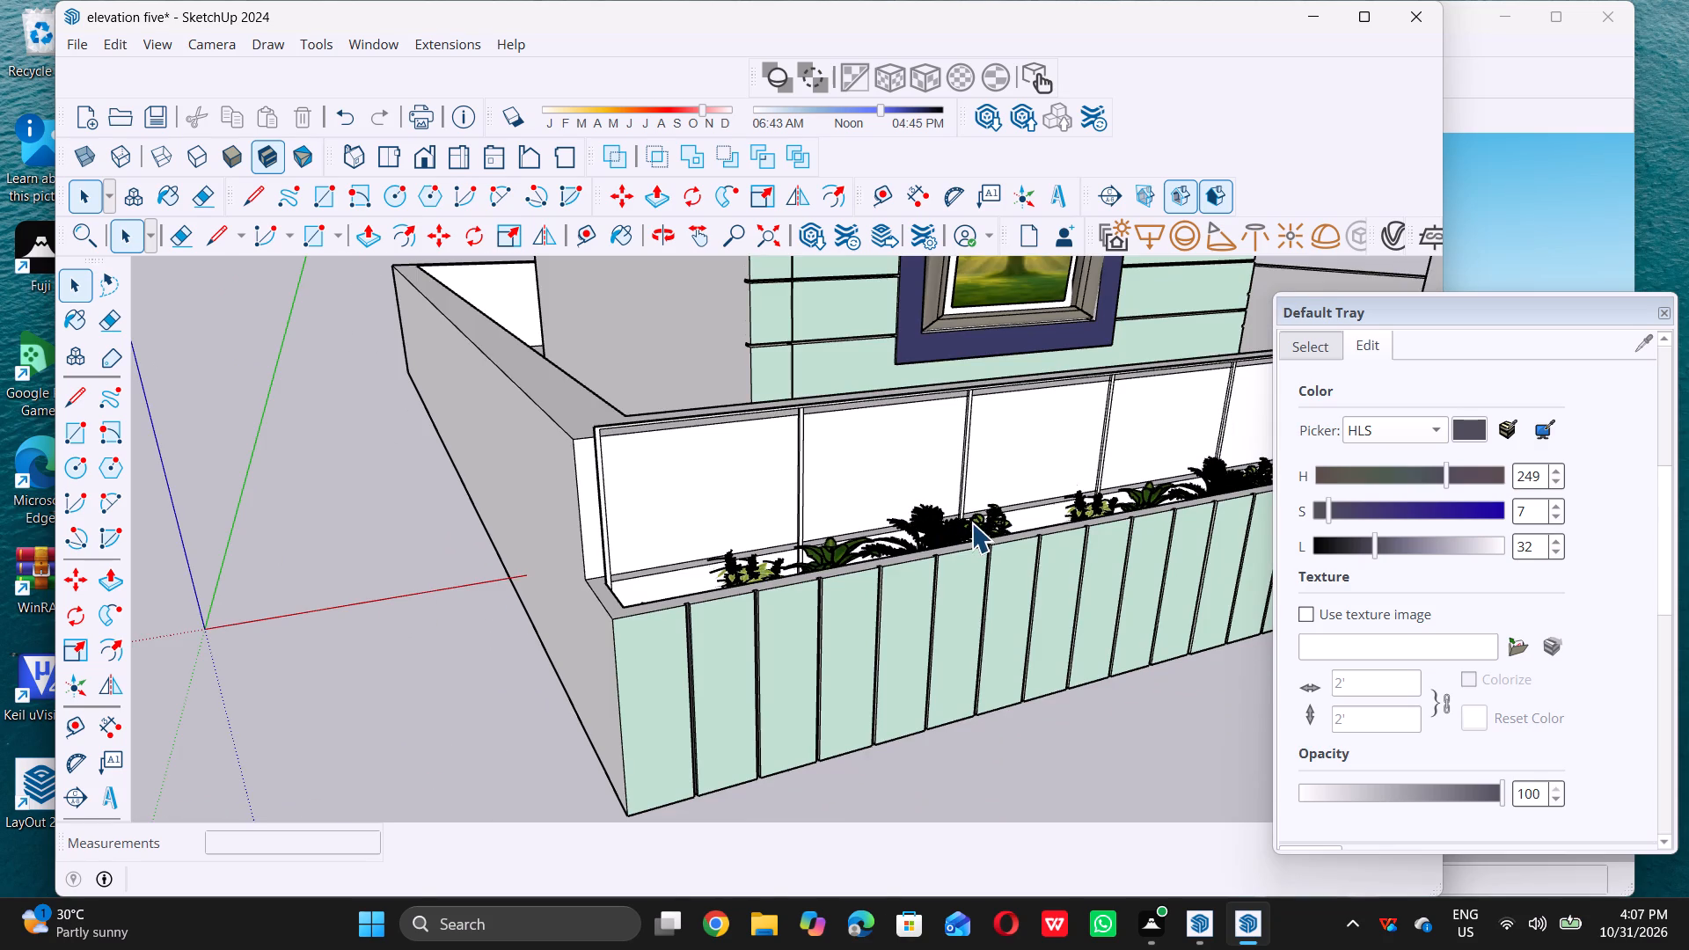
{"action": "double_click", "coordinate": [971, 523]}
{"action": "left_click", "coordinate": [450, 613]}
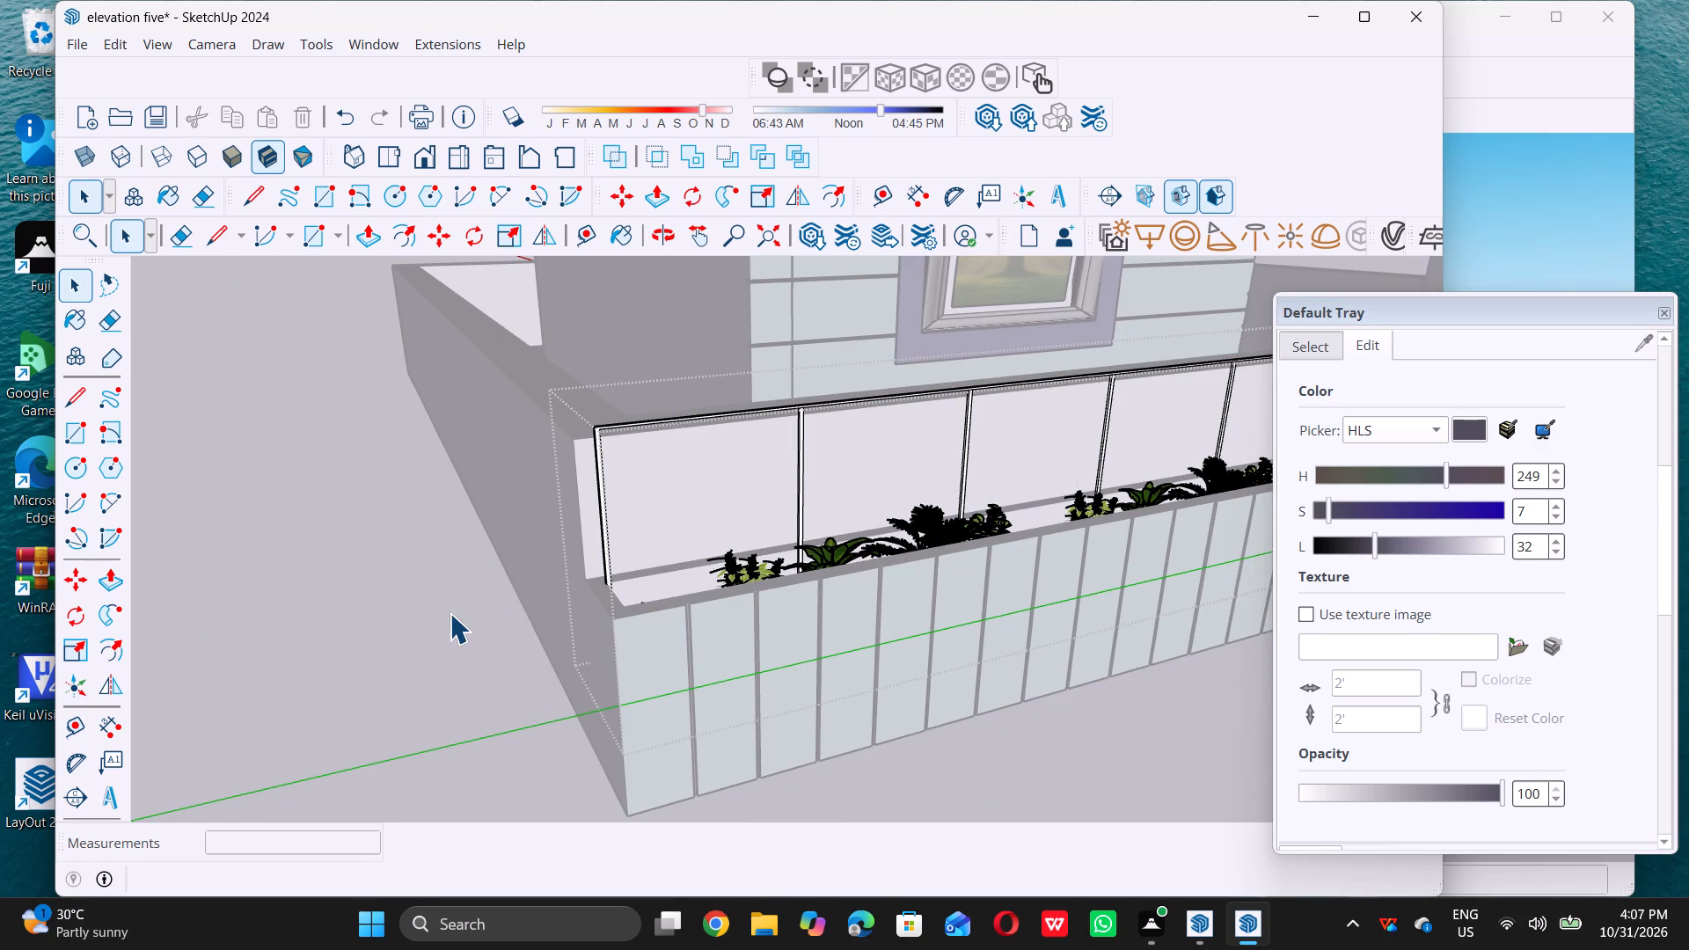
Scale the planter's height along its blue axis to about 1.53, raising its frame and plants, and deselect it.
{"action": "left_click", "coordinate": [963, 531]}
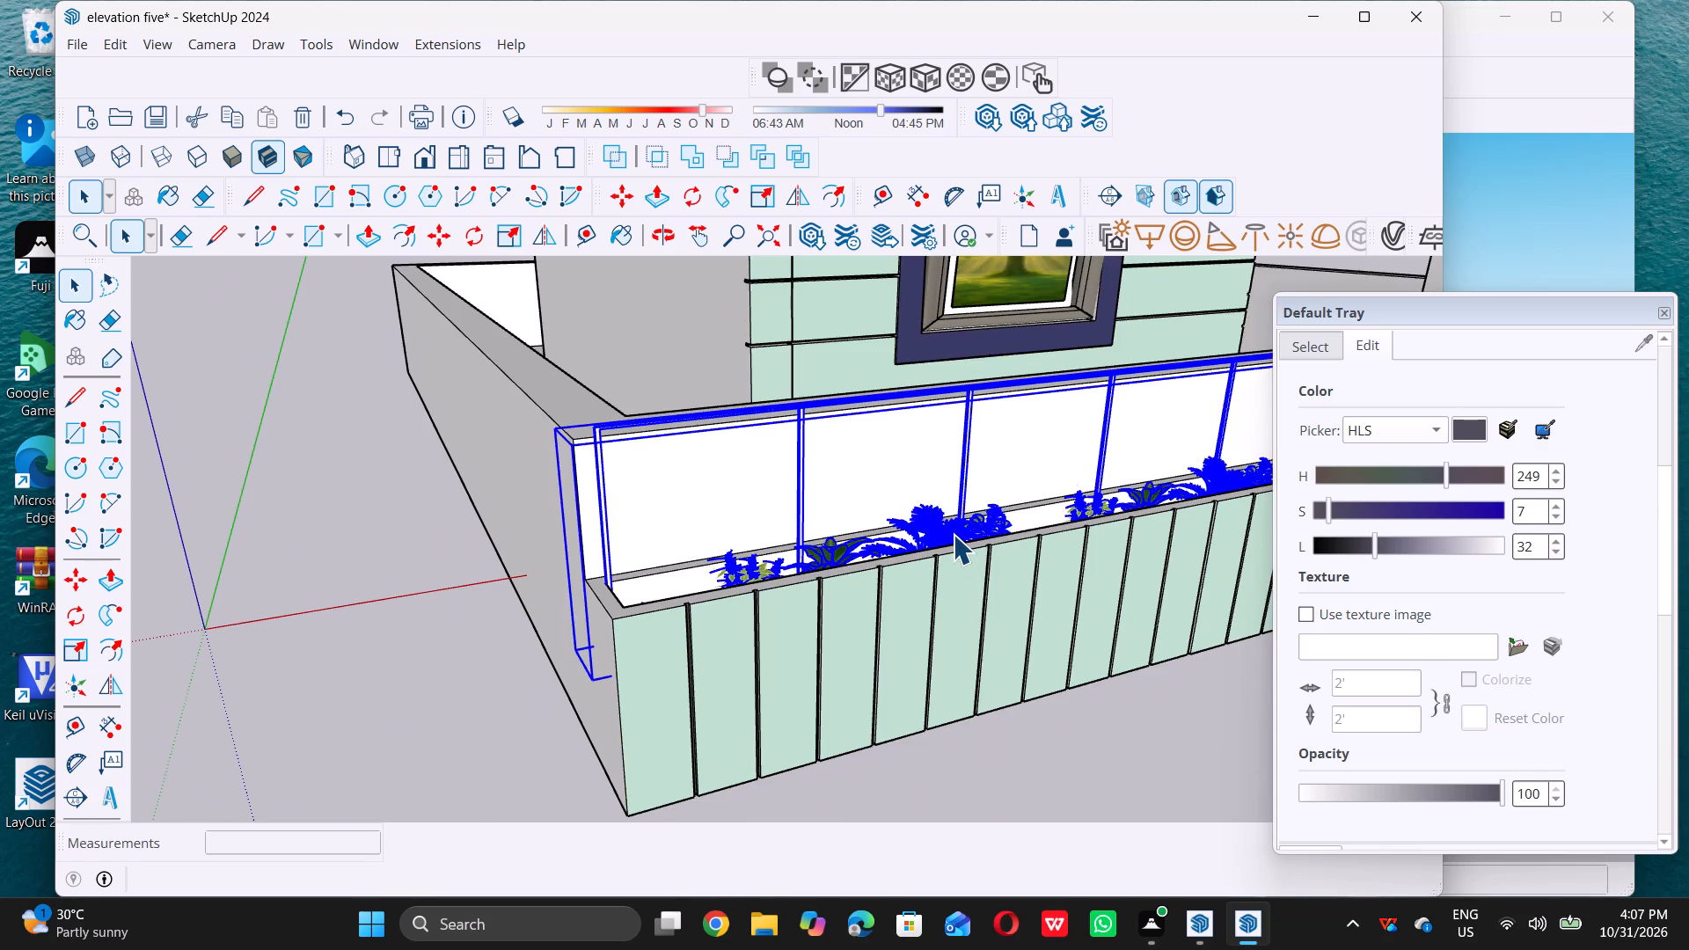
{"action": "key", "text": "s"}
{"action": "scroll", "coordinate": [1061, 376], "scroll_direction": "up", "scroll_amount": 3}
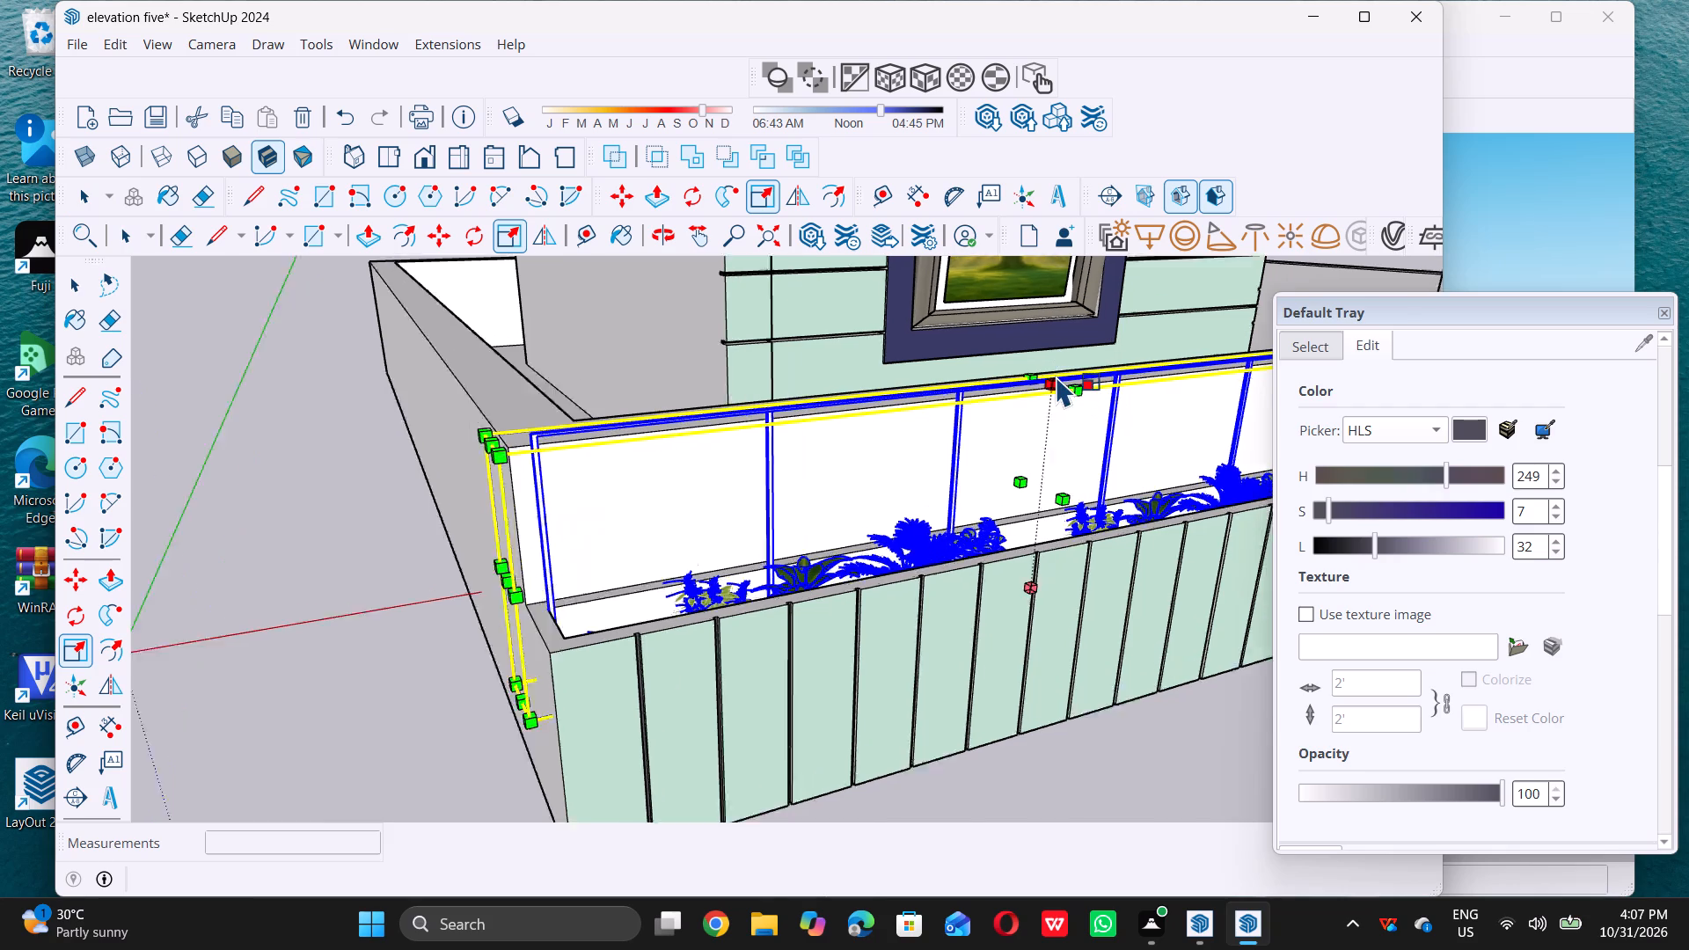
{"action": "left_click", "coordinate": [1054, 383]}
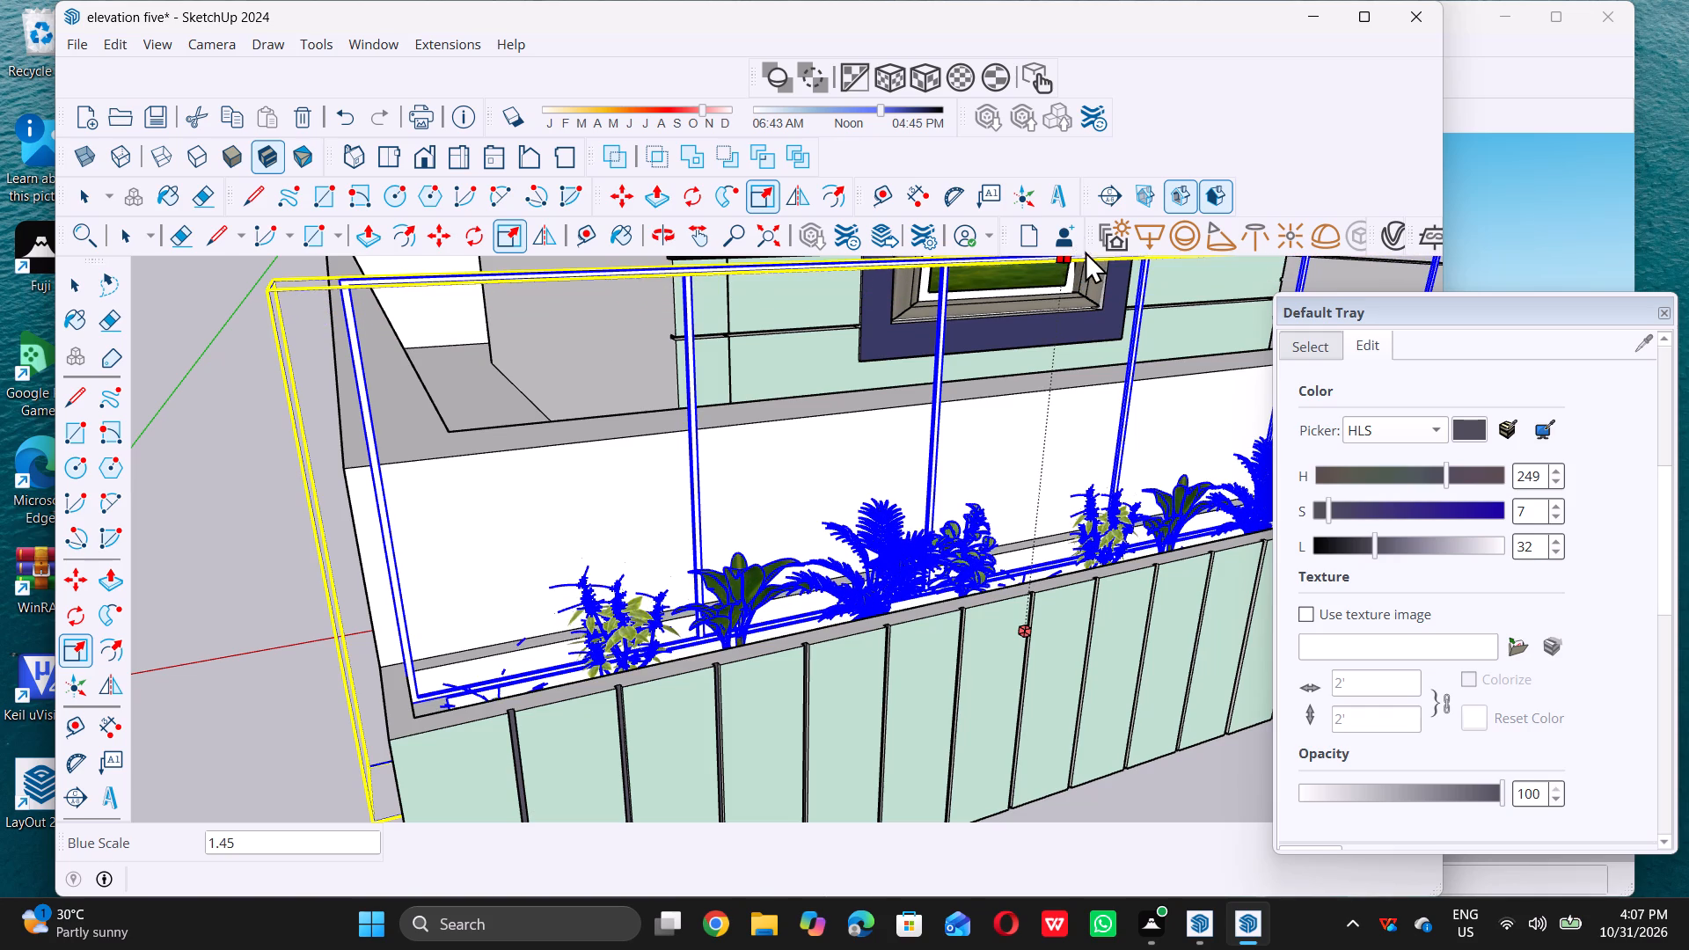
{"action": "scroll", "coordinate": [1039, 283], "scroll_direction": "down", "scroll_amount": 4}
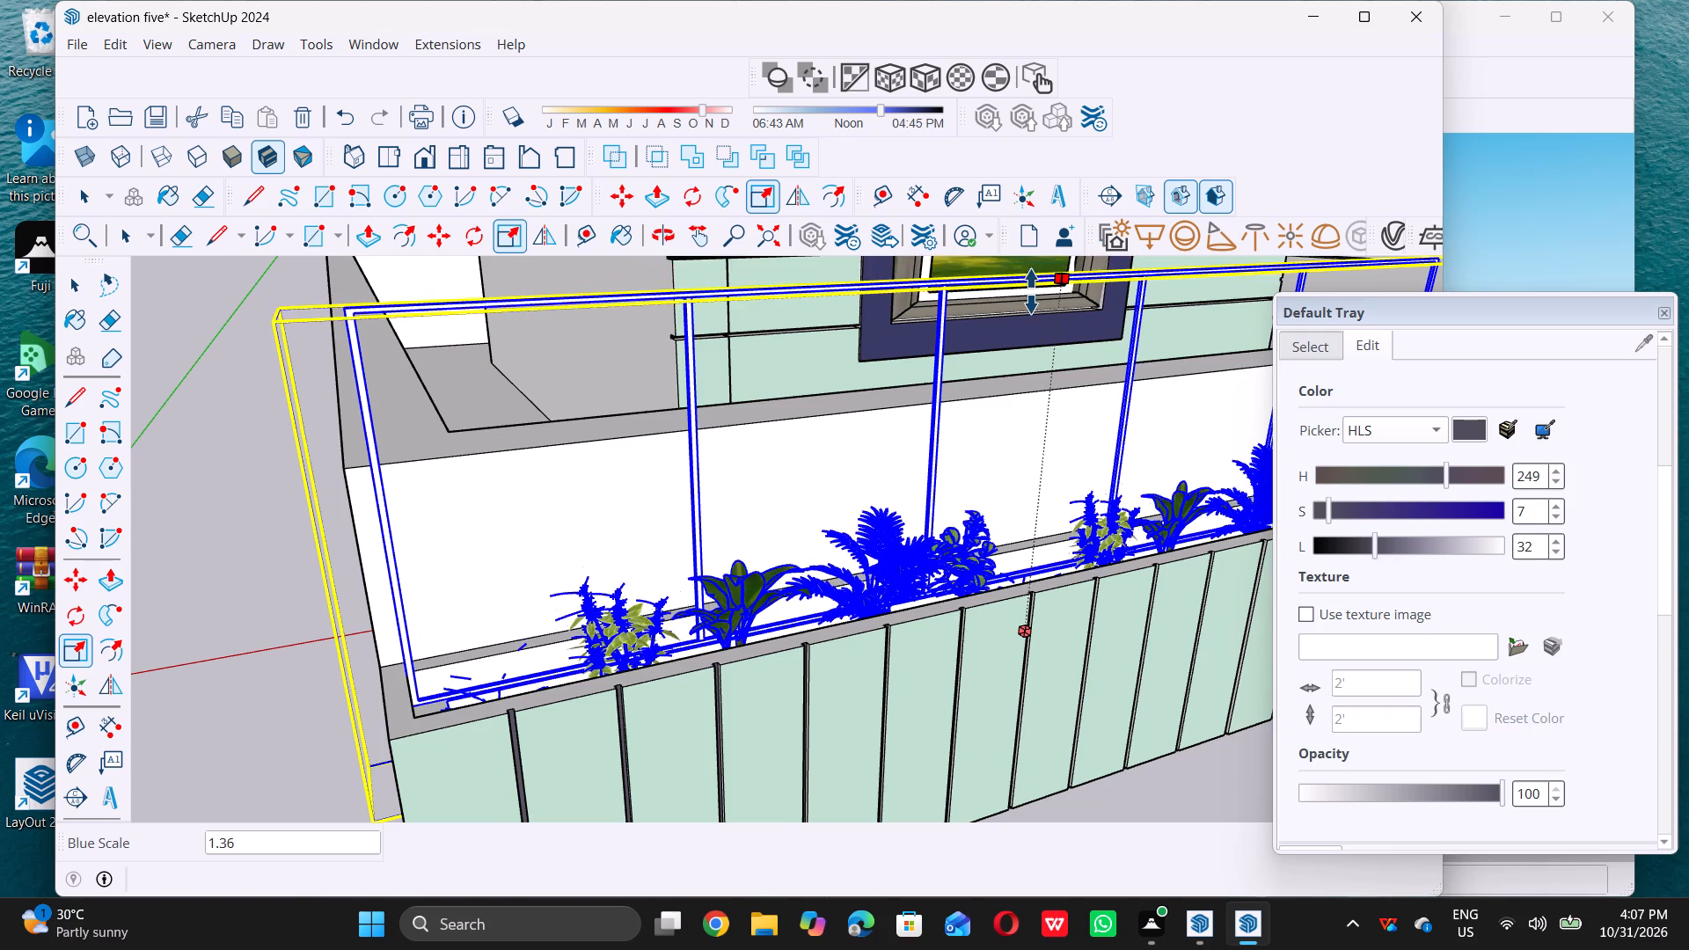
{"action": "scroll", "coordinate": [1031, 291], "scroll_direction": "down", "scroll_amount": 12}
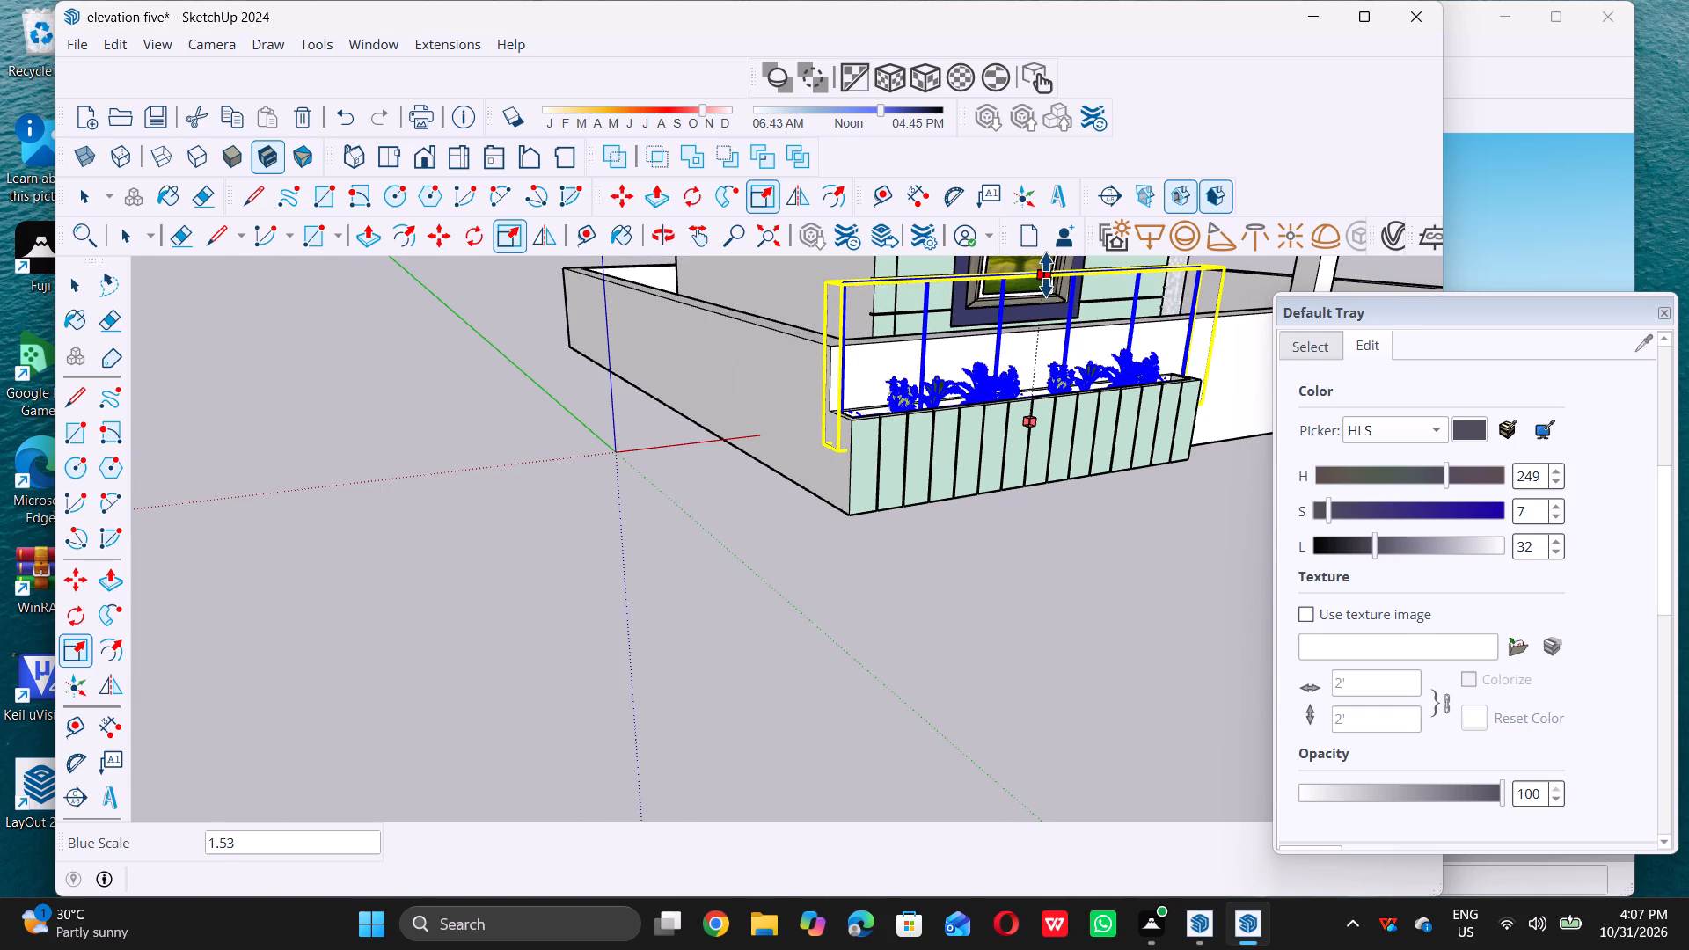
{"action": "left_click", "coordinate": [1046, 274]}
{"action": "left_click", "coordinate": [1042, 275]}
{"action": "key", "text": "space"}
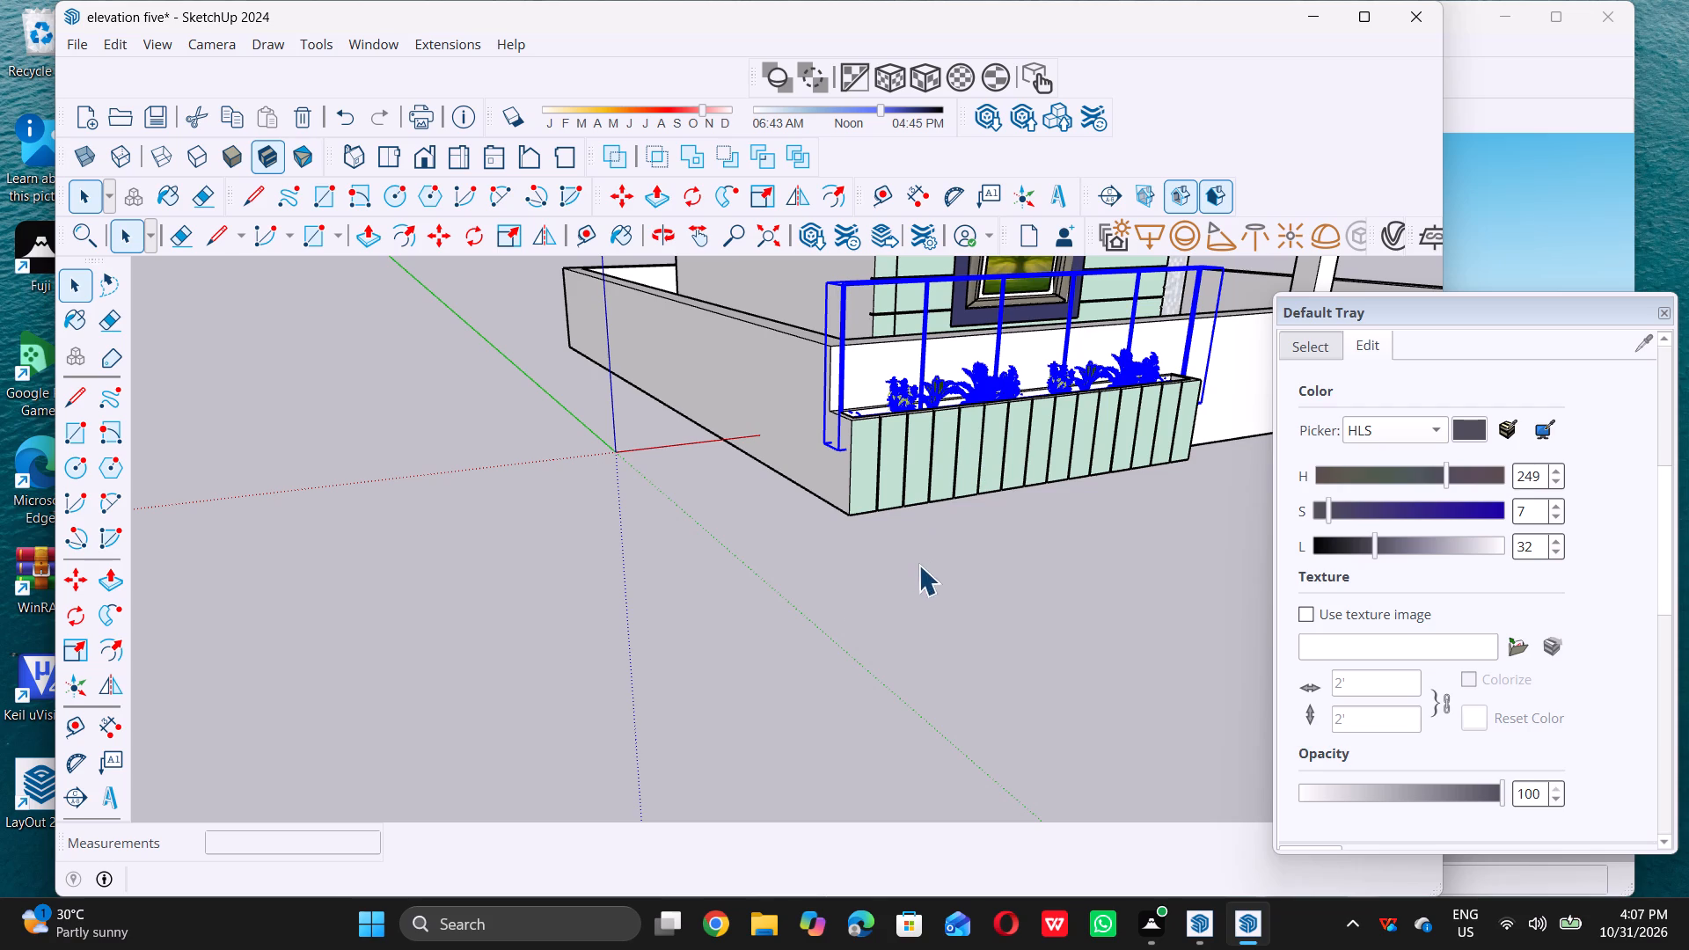
{"action": "triple_click", "coordinate": [601, 590]}
Explode the planter component in the slatted front block into its separate frame and plants, and deselect them.
{"action": "scroll", "coordinate": [549, 626], "scroll_direction": "down", "scroll_amount": 4}
{"action": "middle_click_drag", "start_coordinate": [896, 467], "coordinate": [859, 515]}
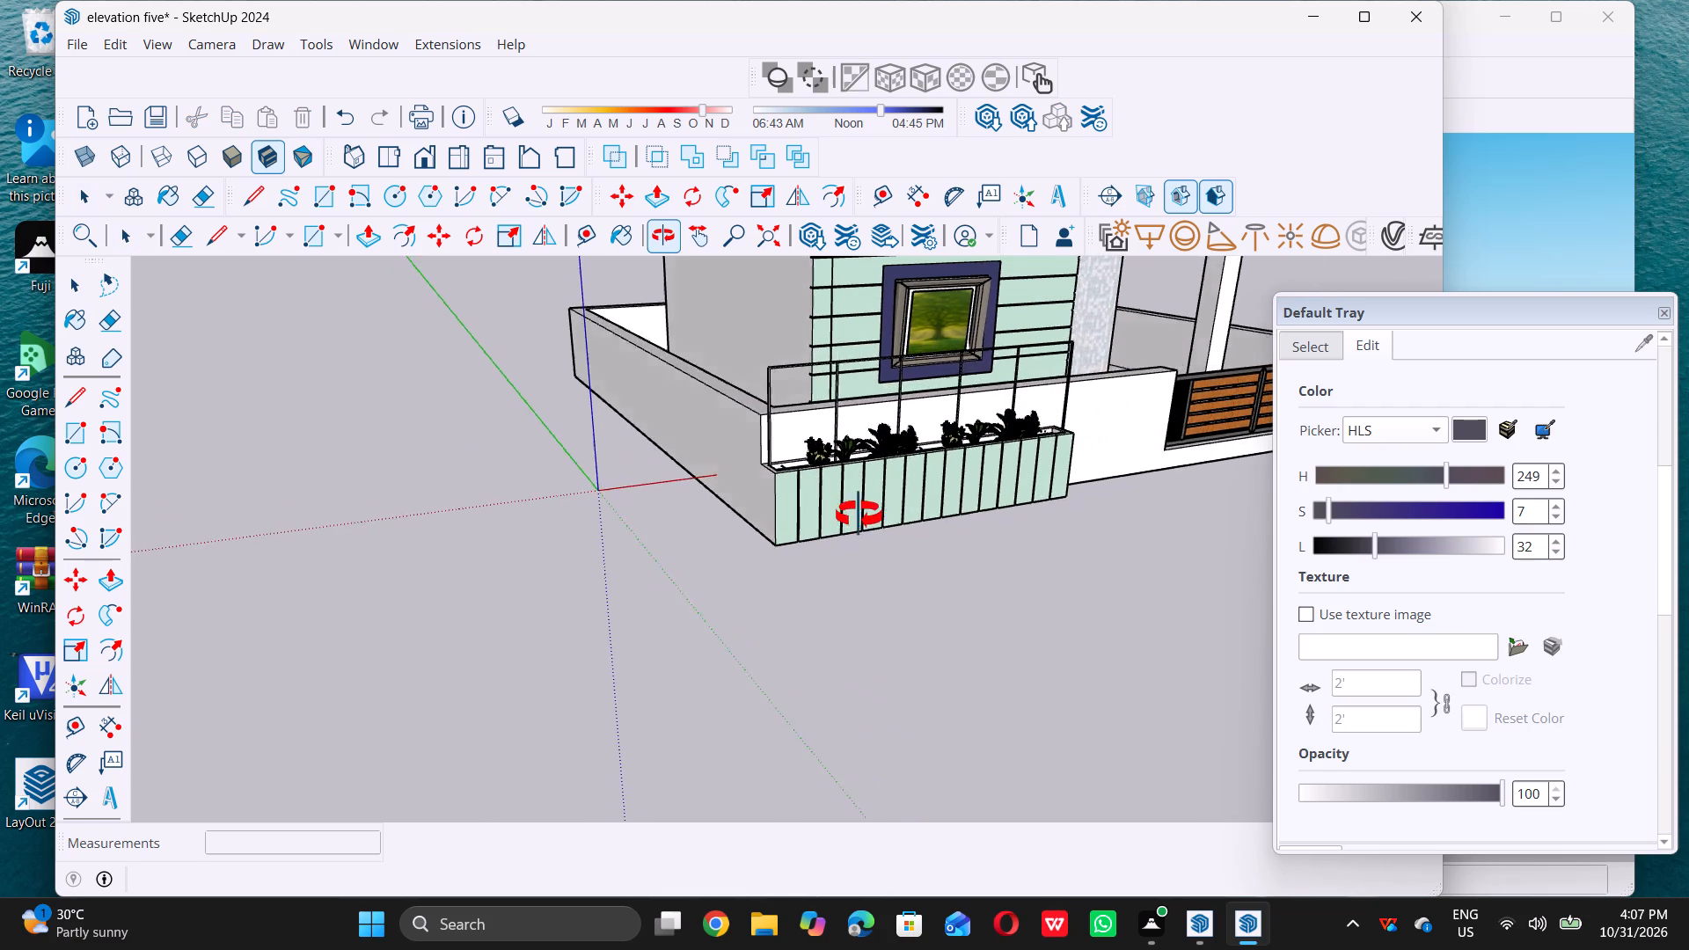
{"action": "middle_click_drag", "start_coordinate": [859, 515], "coordinate": [860, 521]}
{"action": "middle_click", "coordinate": [860, 521]}
{"action": "scroll", "coordinate": [935, 431], "scroll_direction": "up", "scroll_amount": 10}
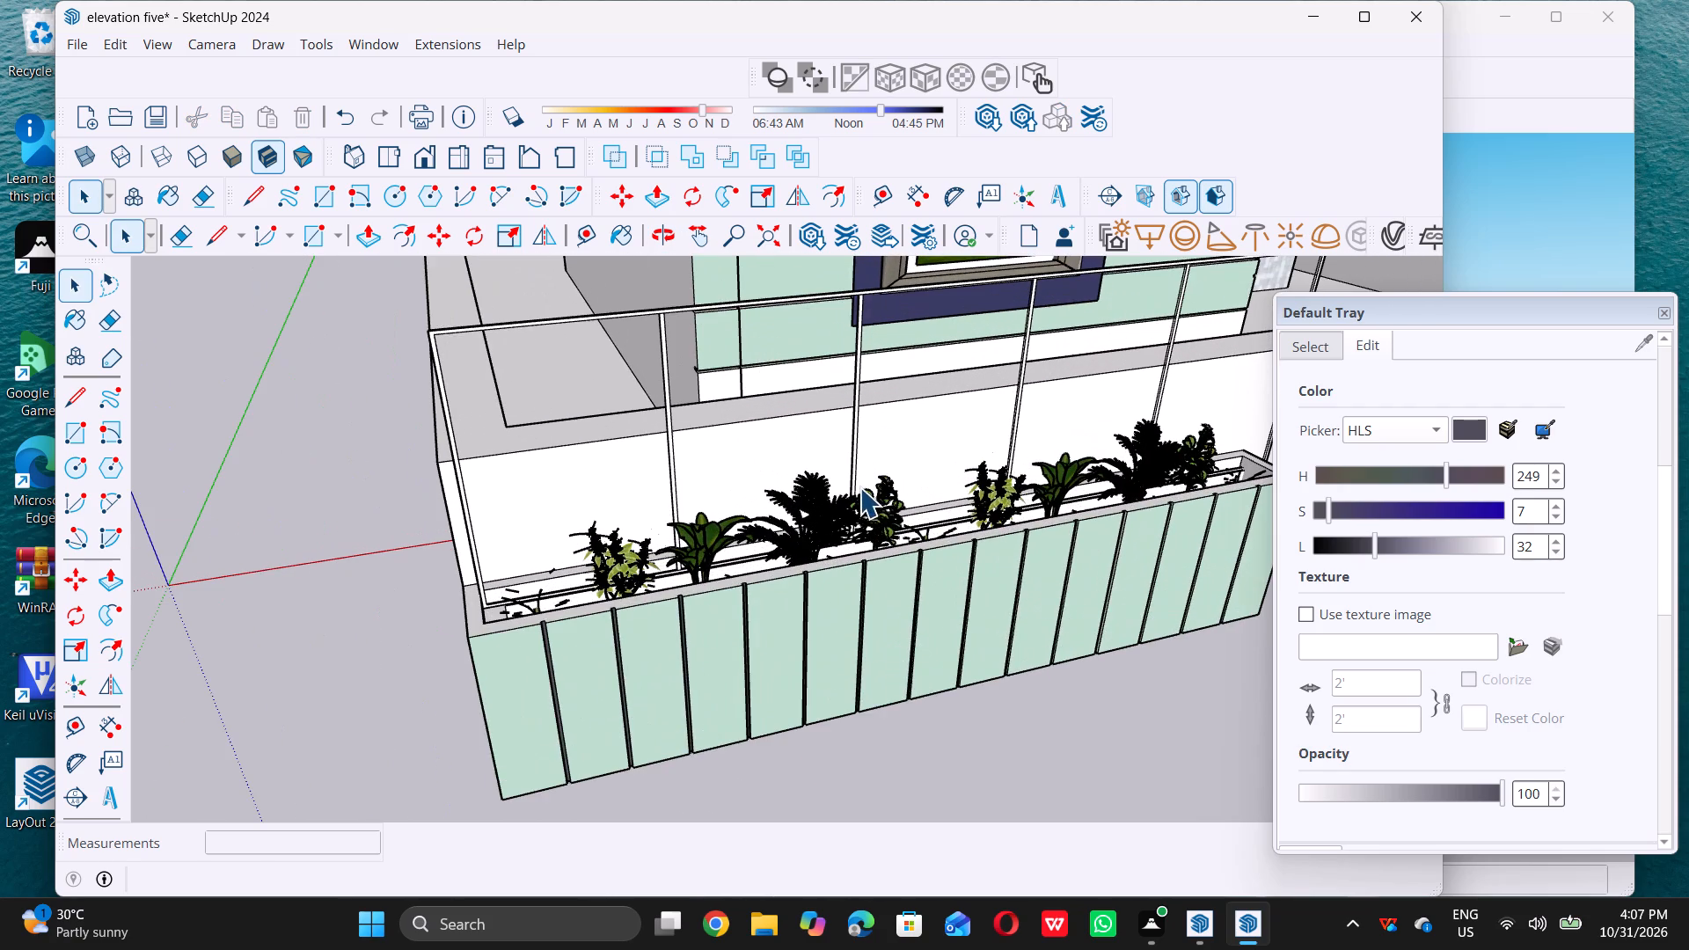
{"action": "left_click", "coordinate": [872, 504]}
{"action": "right_click", "coordinate": [872, 493]}
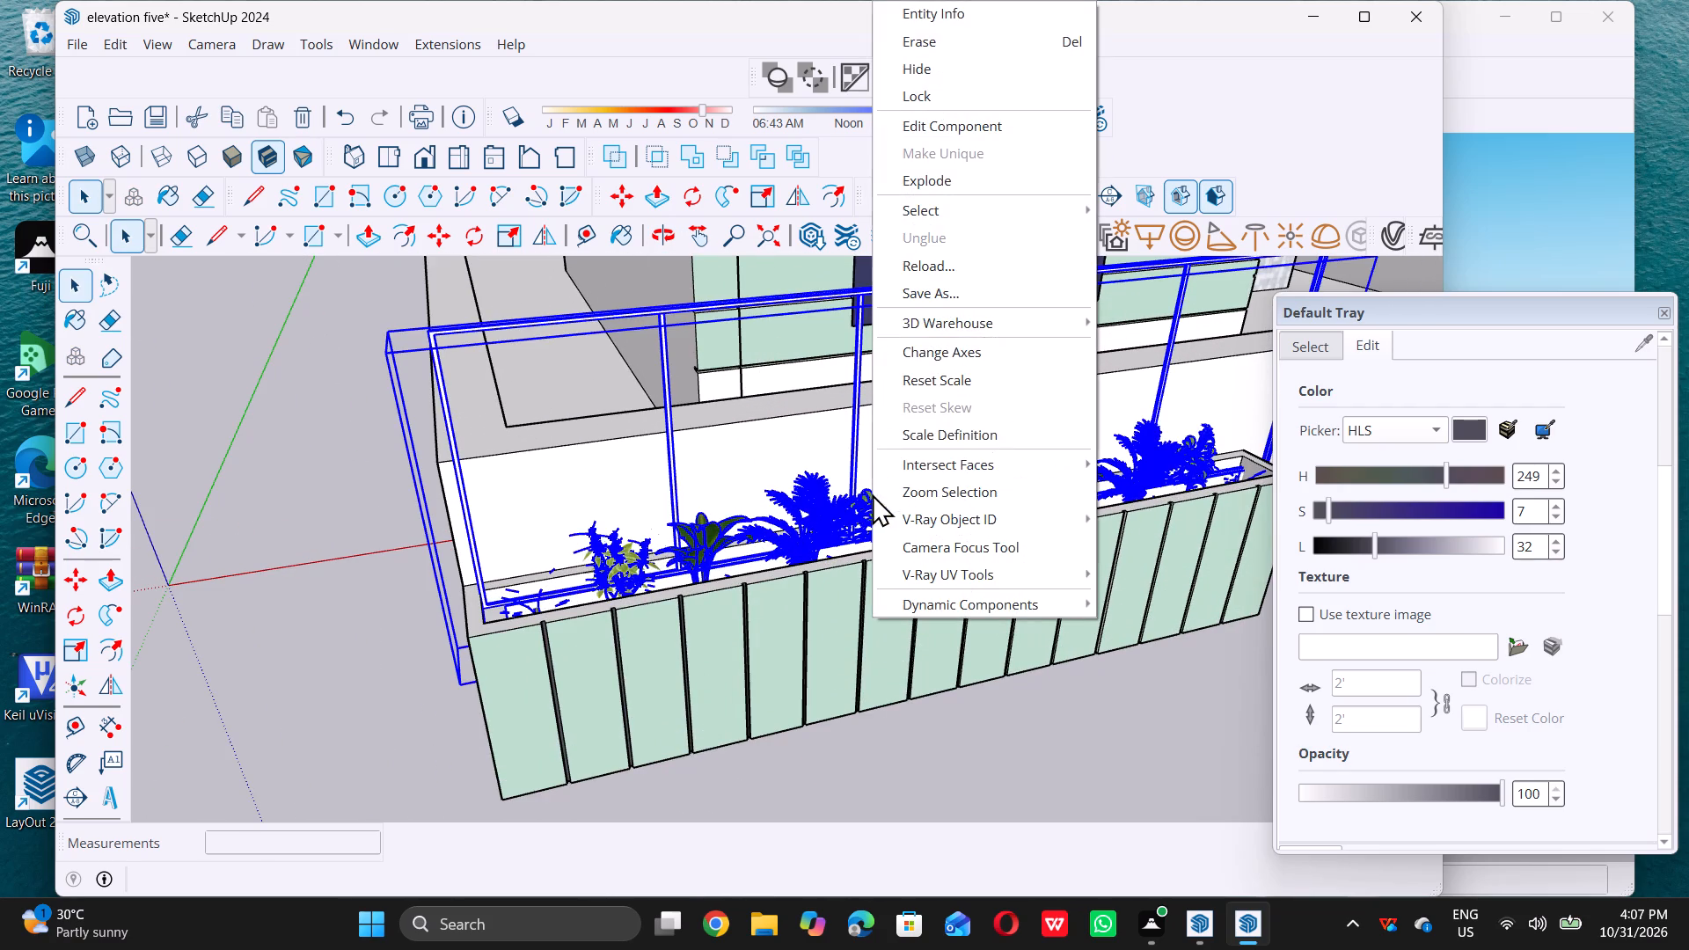
{"action": "double_click", "coordinate": [937, 185]}
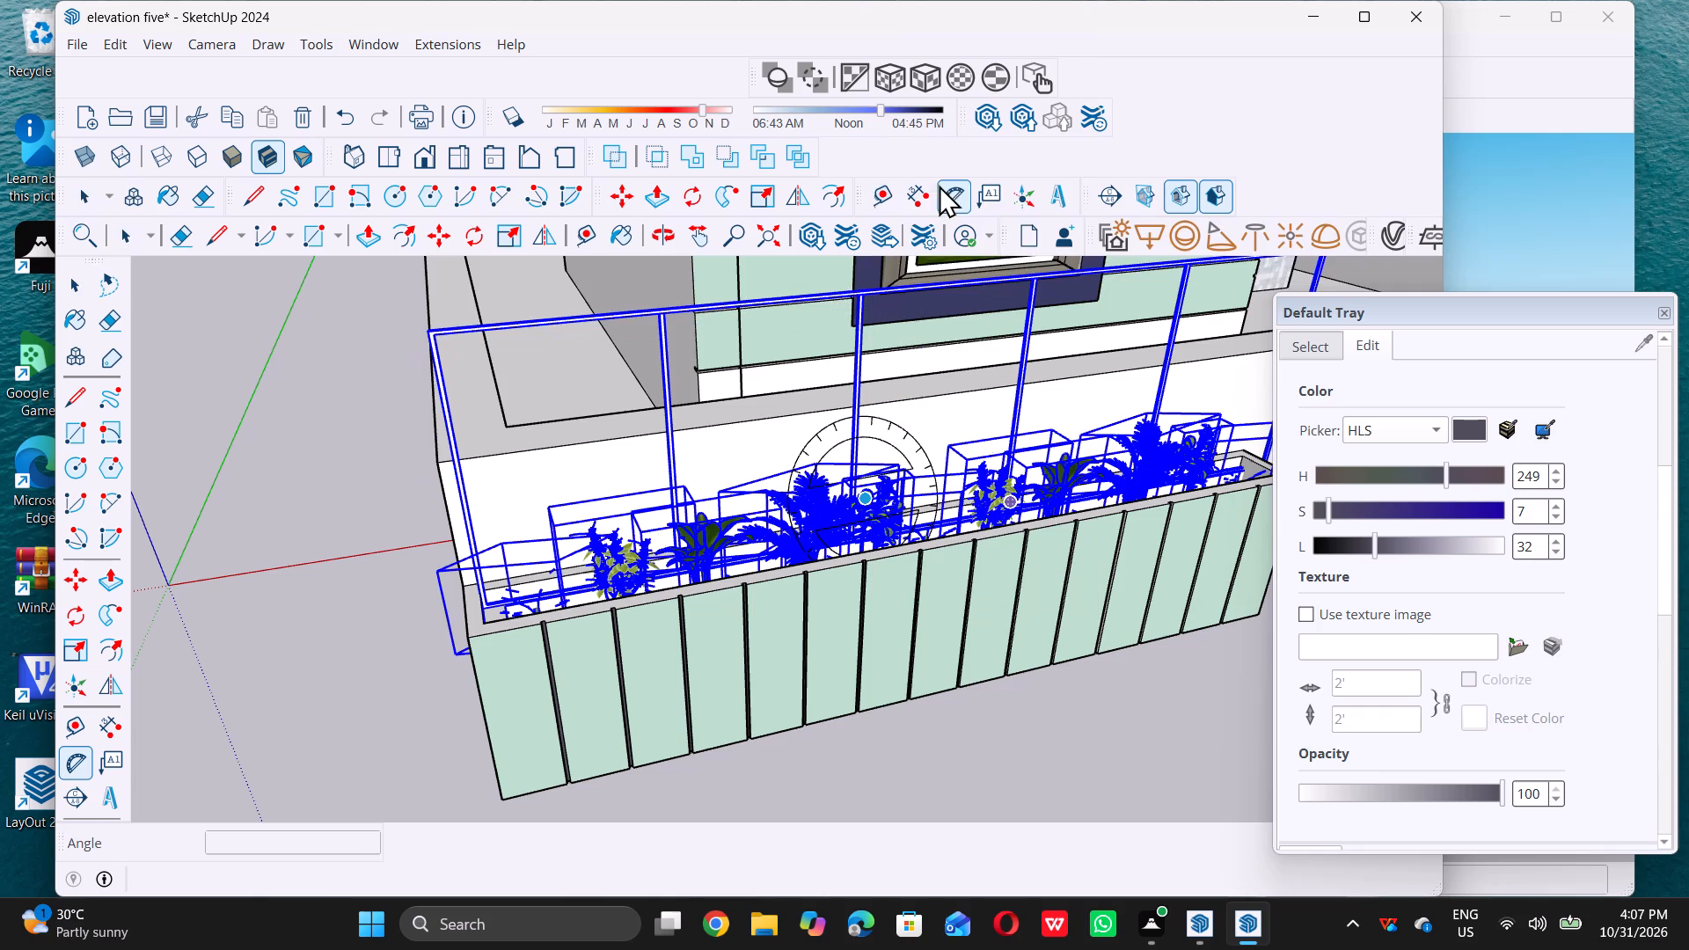
{"action": "left_click", "coordinate": [326, 560]}
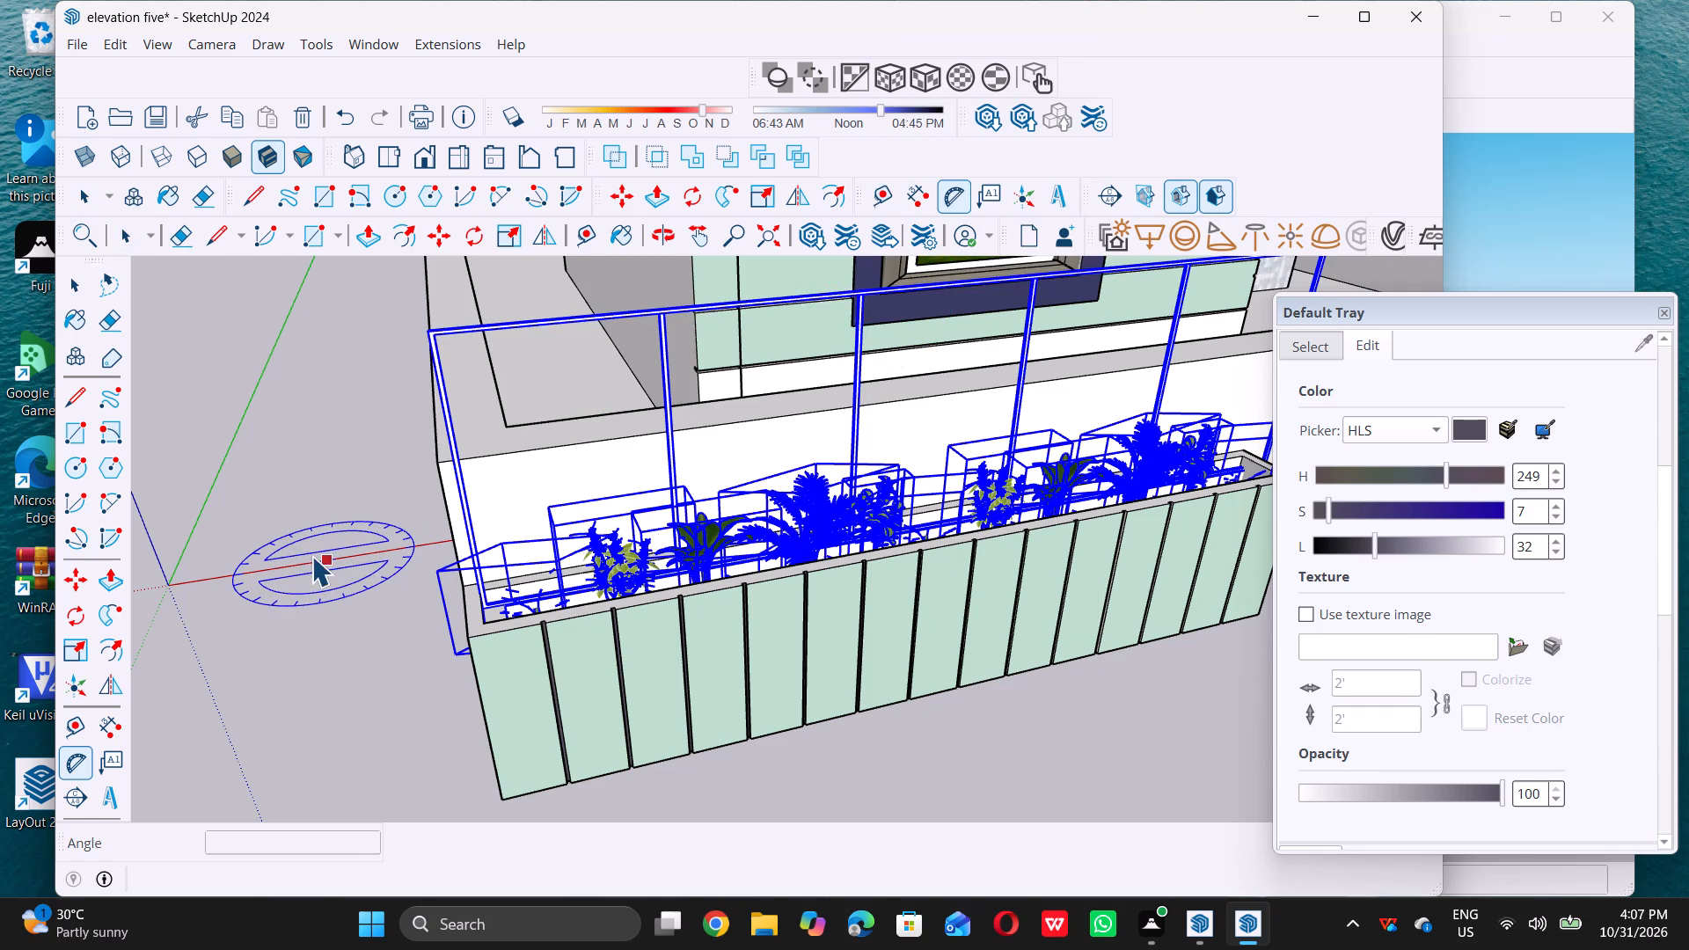
{"action": "key", "text": "space"}
{"action": "double_click", "coordinate": [319, 565]}
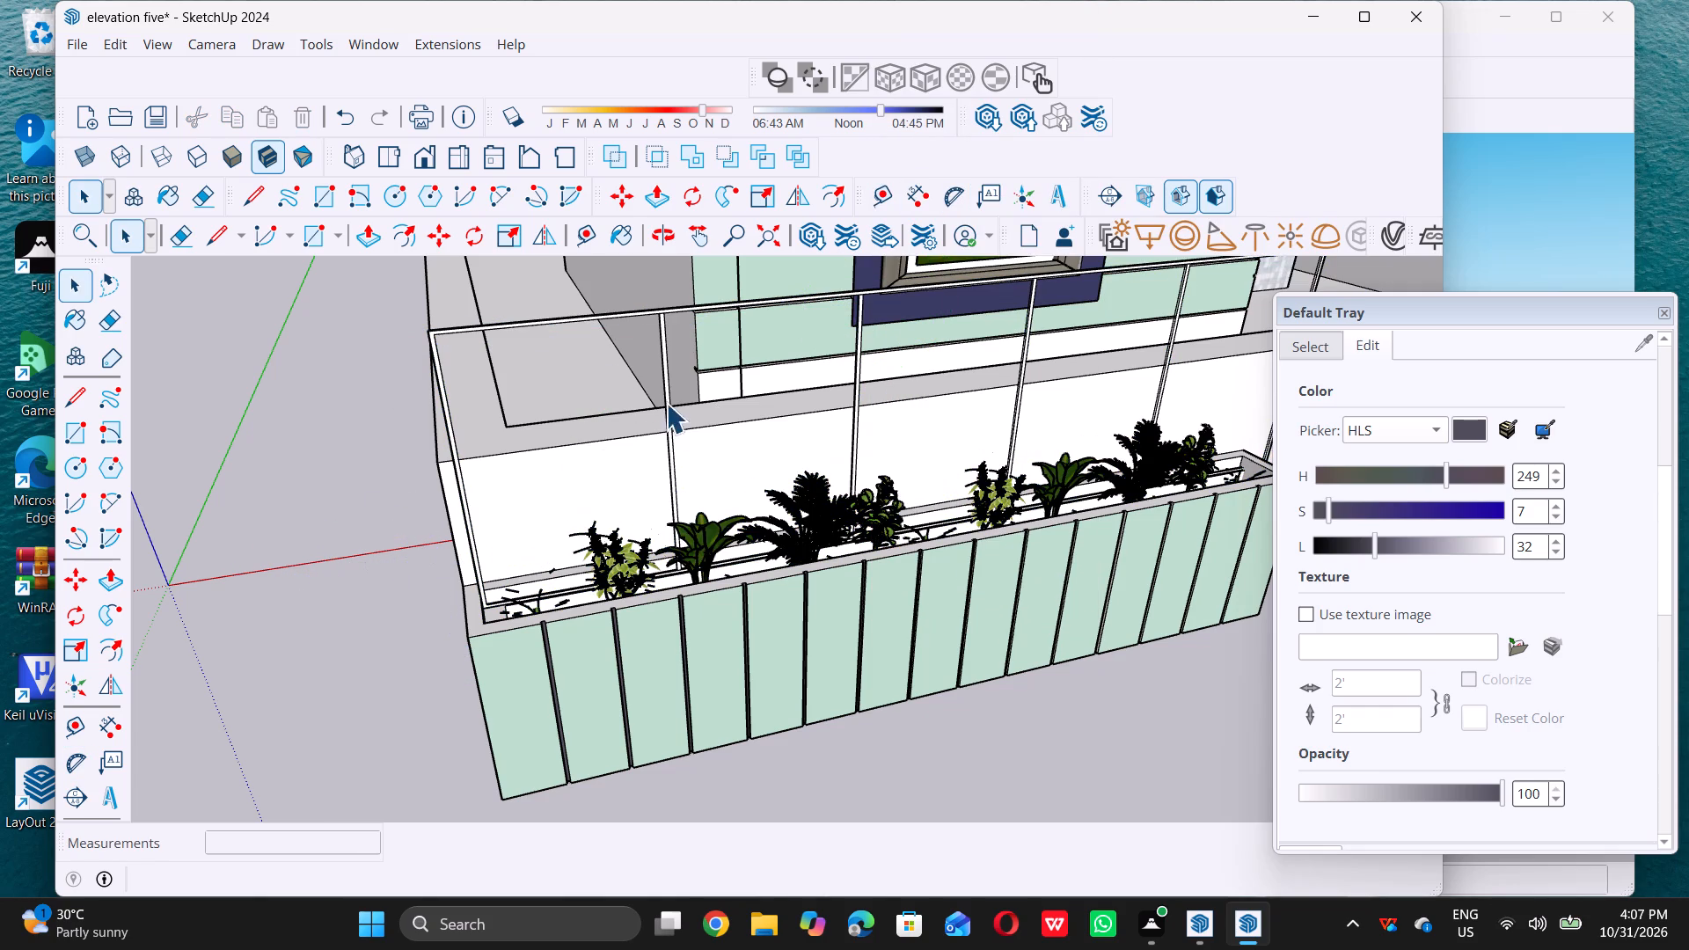
Delete the tall bar frame around the exploded planter, keeping the plants in the slatted block.
{"action": "double_click", "coordinate": [667, 416]}
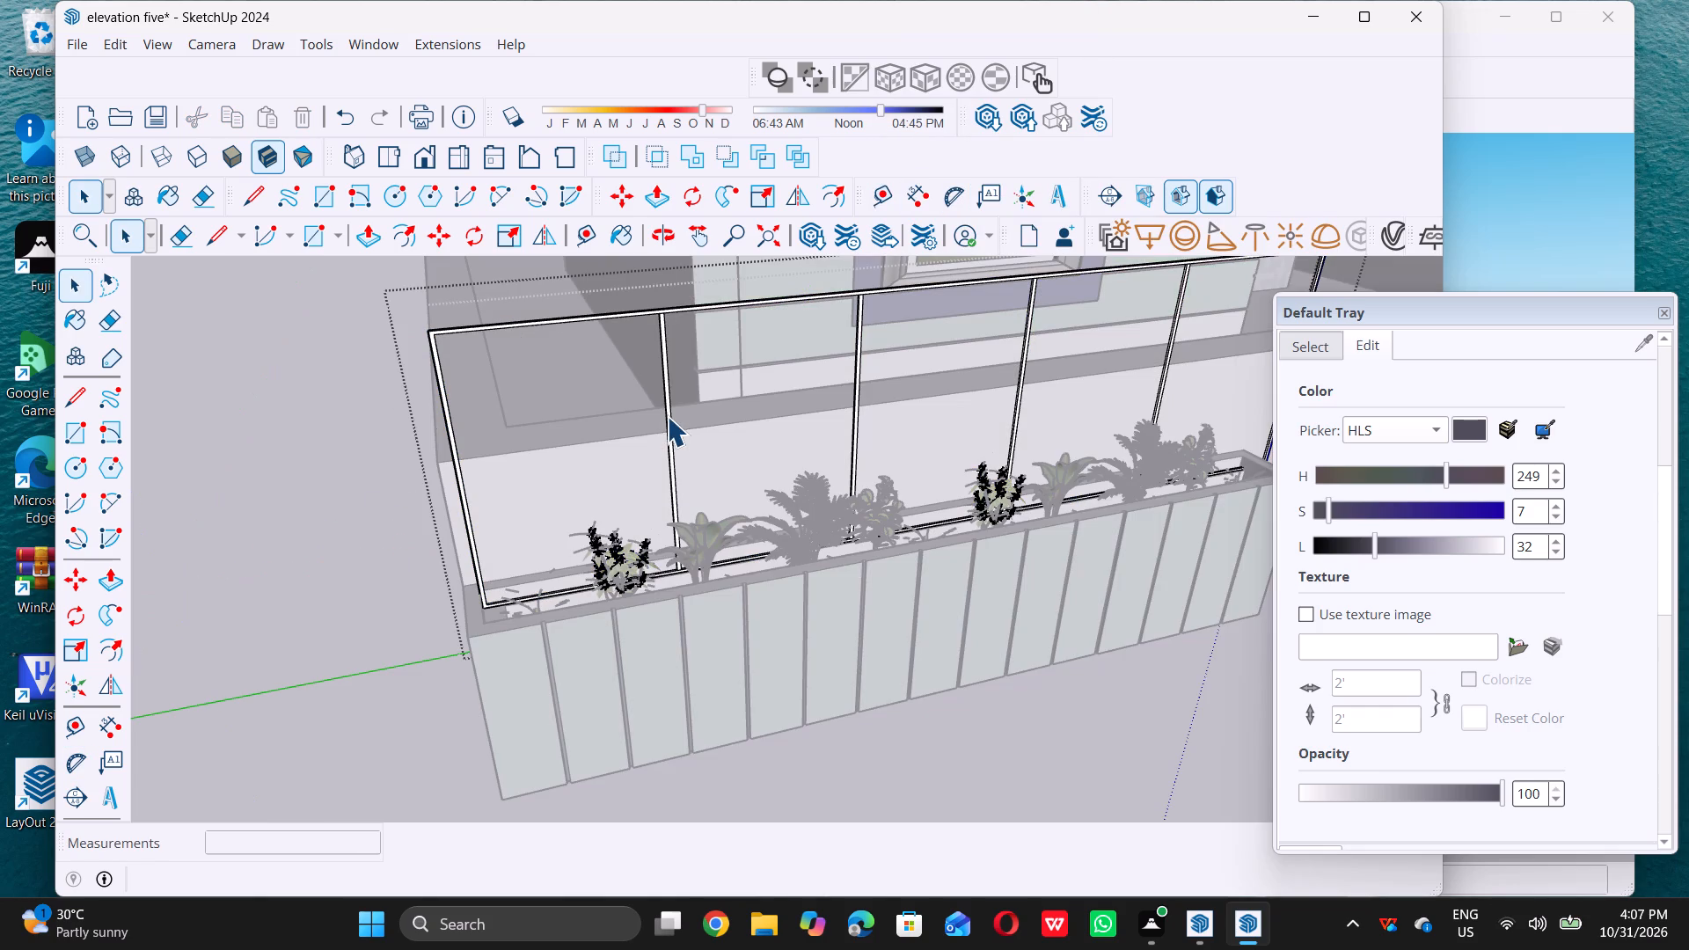
{"action": "left_click", "coordinate": [292, 531]}
{"action": "left_click", "coordinate": [493, 509]}
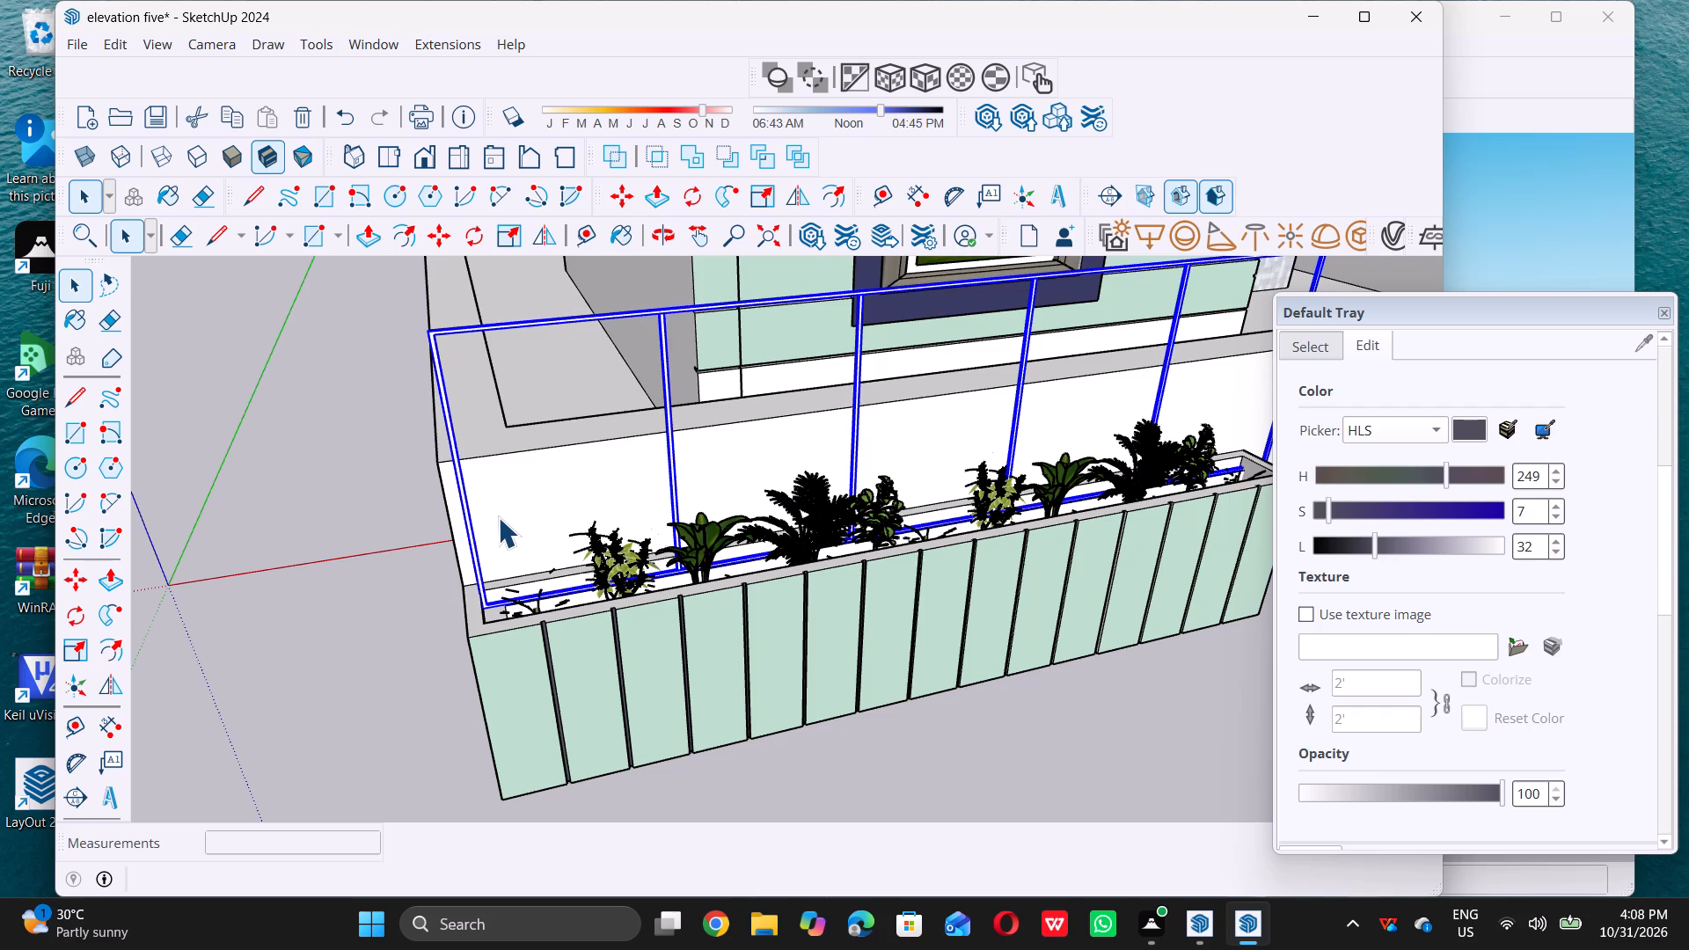
{"action": "key", "text": "Delete"}
Delete all the stray pieces standing apart from the house: the window-like frame, its inner panels and the thin bars.
{"action": "scroll", "coordinate": [439, 537], "scroll_direction": "down", "scroll_amount": 7}
{"action": "scroll", "coordinate": [688, 508], "scroll_direction": "down", "scroll_amount": 5}
{"action": "middle_click_drag", "start_coordinate": [711, 514], "coordinate": [716, 464]}
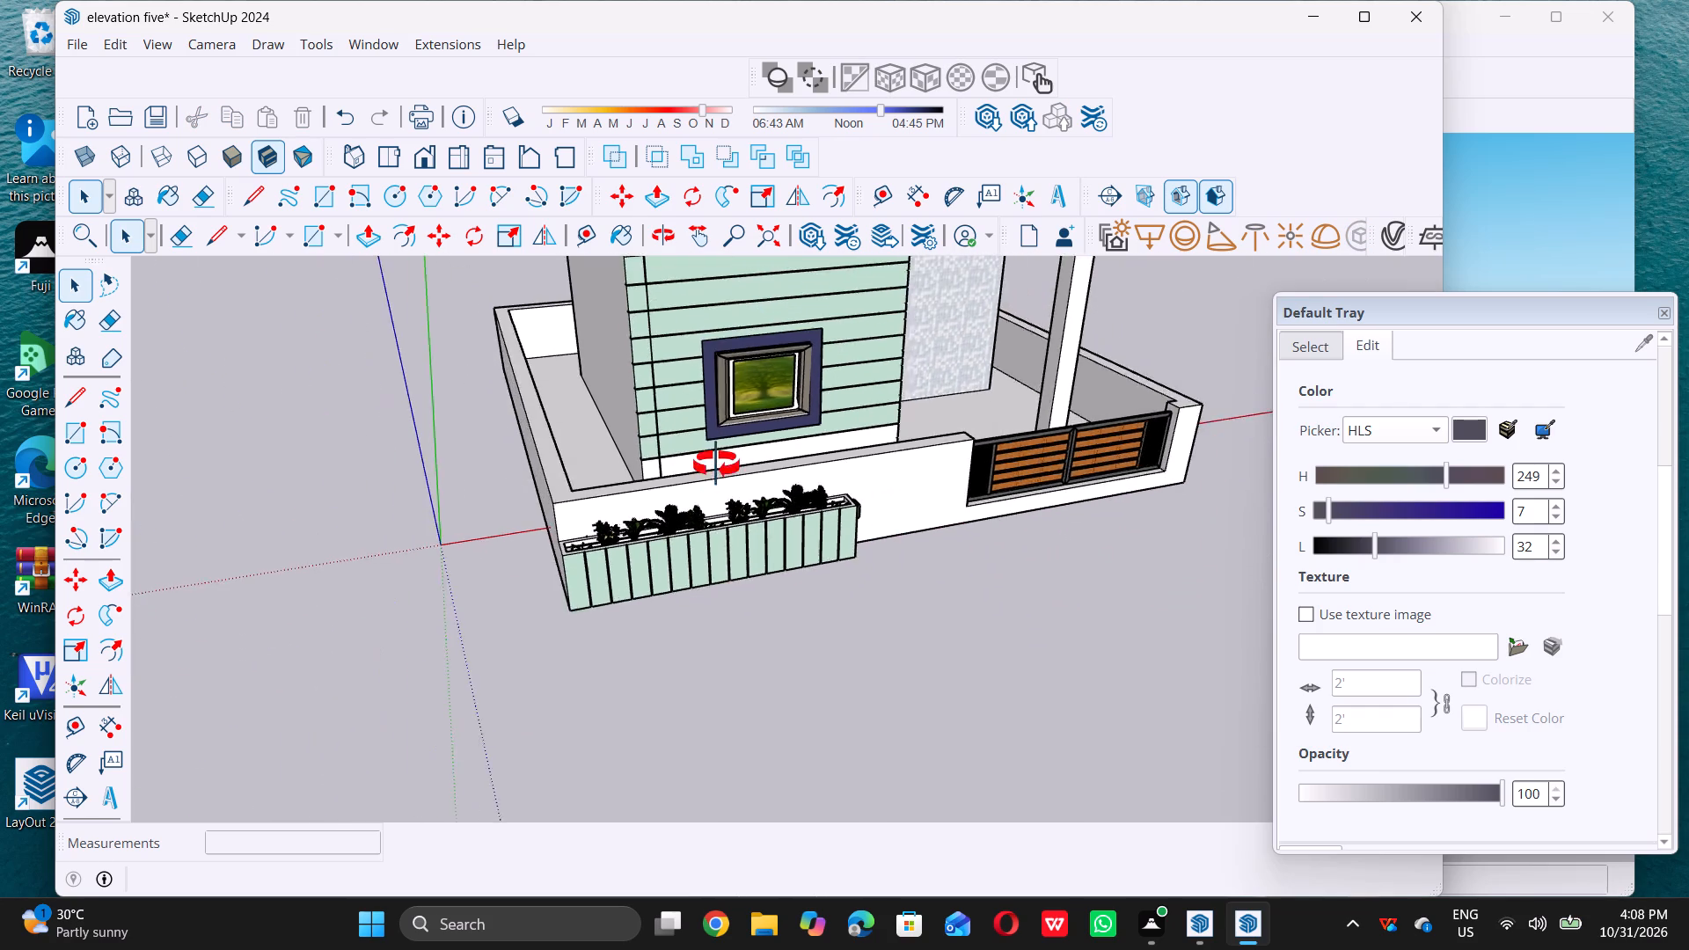
{"action": "middle_click_drag", "start_coordinate": [716, 464], "coordinate": [611, 428]}
{"action": "scroll", "coordinate": [620, 504], "scroll_direction": "down", "scroll_amount": 11}
{"action": "scroll", "coordinate": [714, 550], "scroll_direction": "down", "scroll_amount": 7}
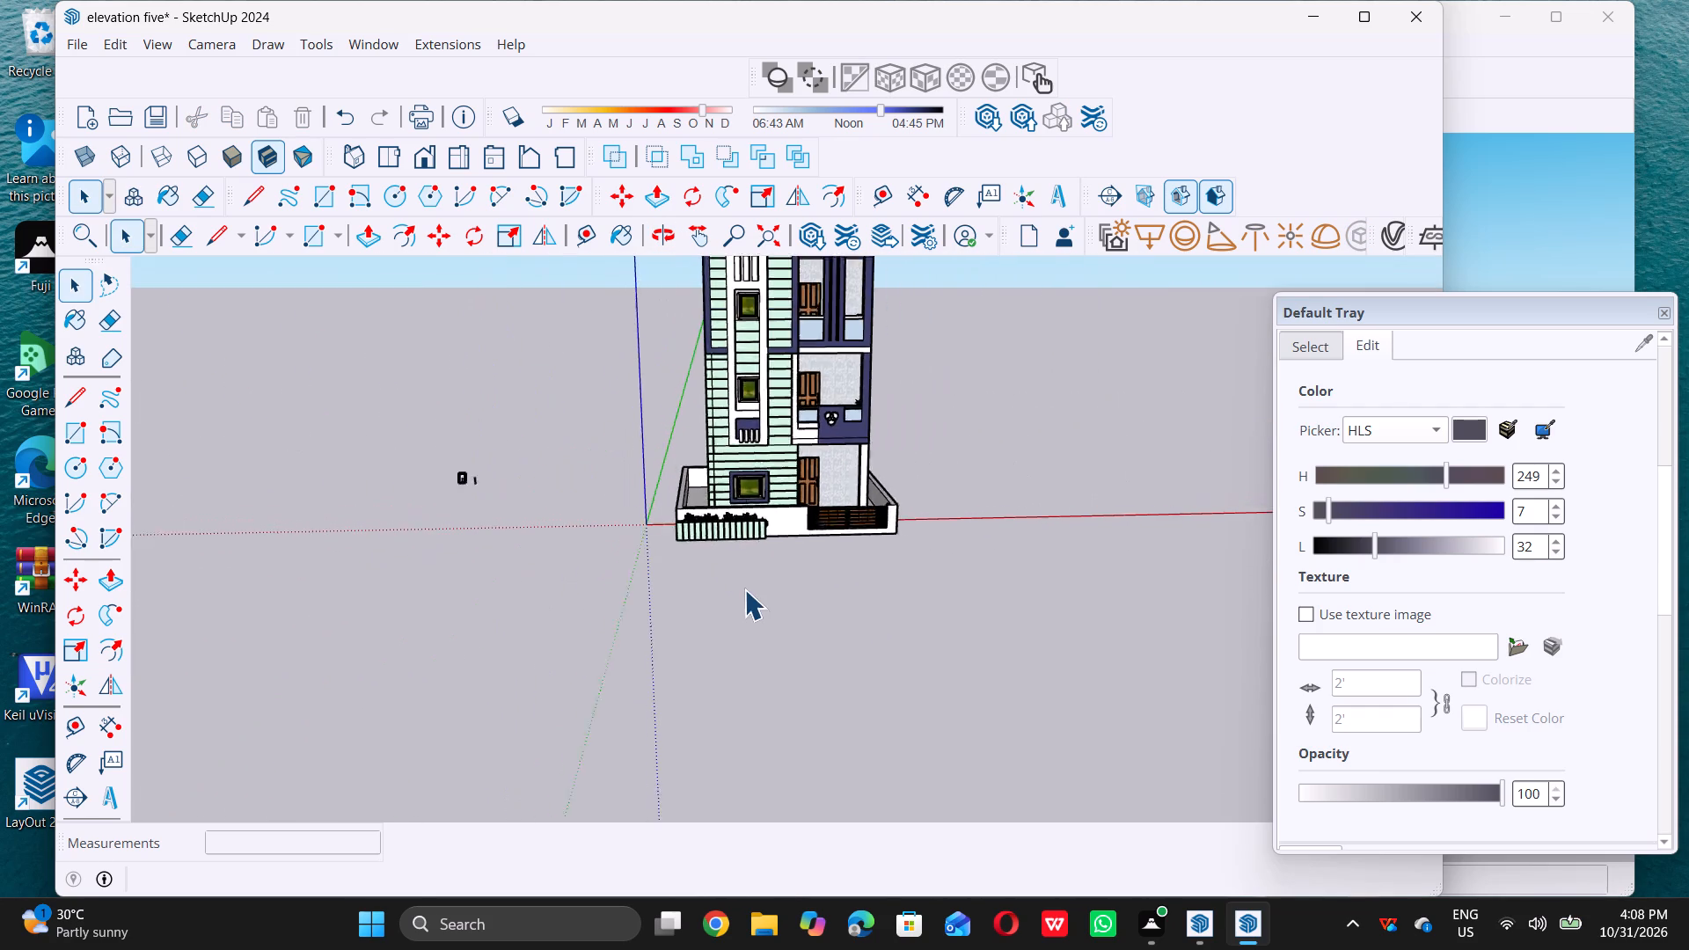
{"action": "scroll", "coordinate": [746, 585], "scroll_direction": "down", "scroll_amount": 7}
{"action": "scroll", "coordinate": [602, 552], "scroll_direction": "up", "scroll_amount": 17}
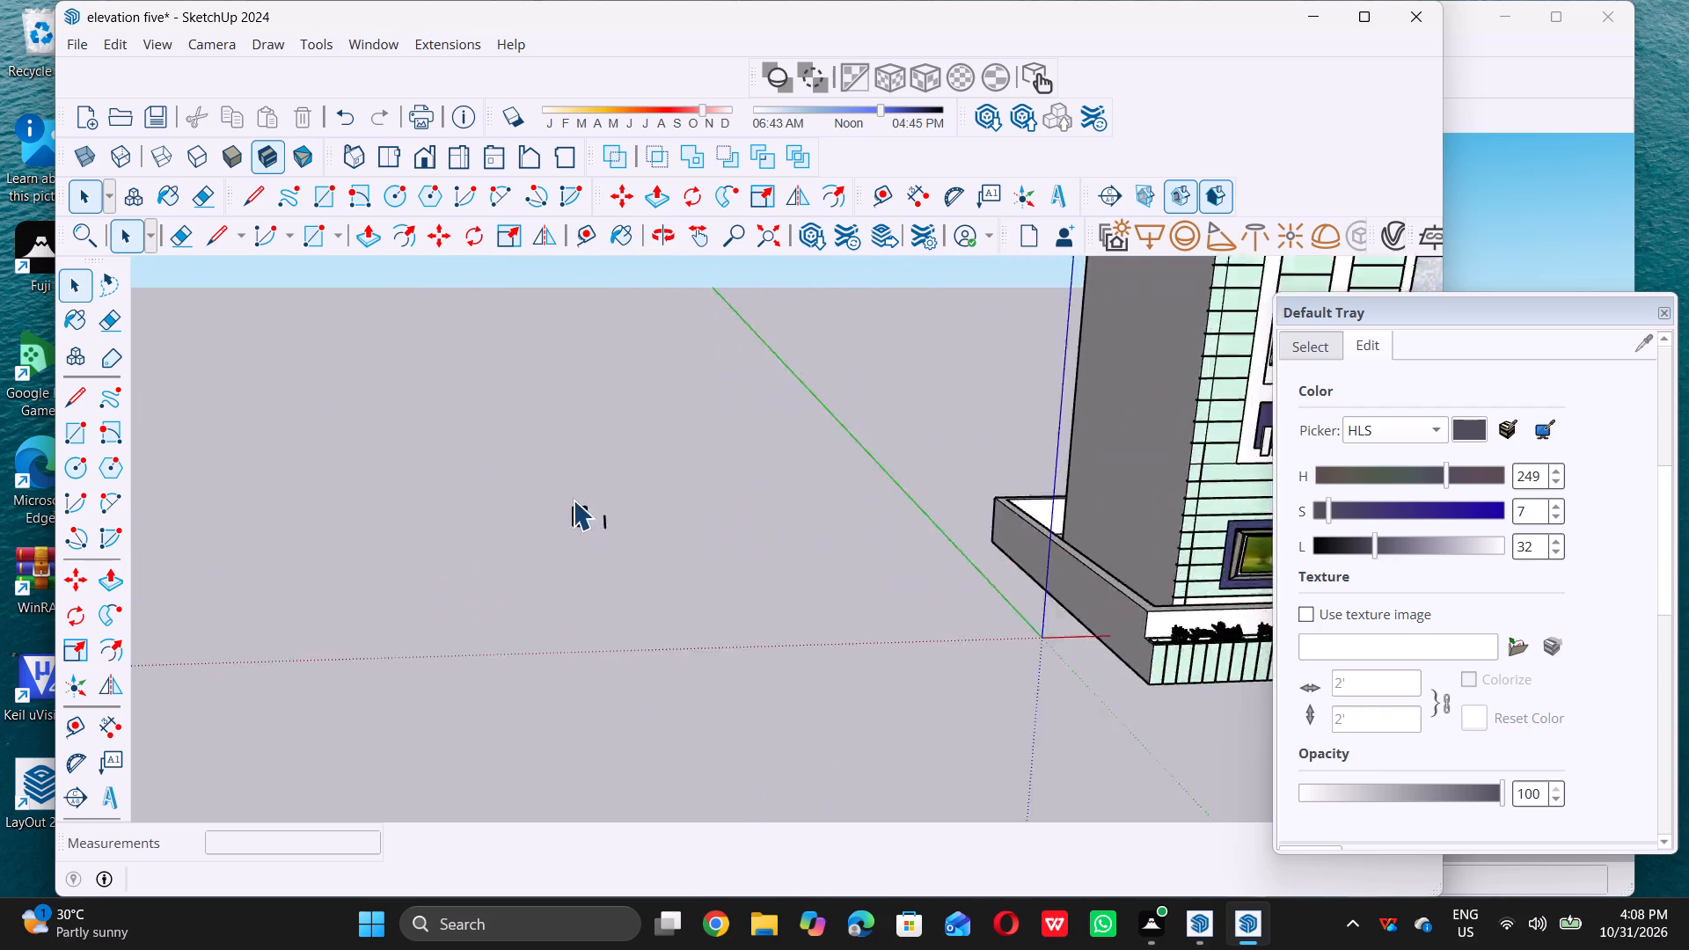
{"action": "scroll", "coordinate": [573, 500], "scroll_direction": "up", "scroll_amount": 20}
{"action": "scroll", "coordinate": [573, 500], "scroll_direction": "up", "scroll_amount": 1}
{"action": "triple_click", "coordinate": [585, 532]}
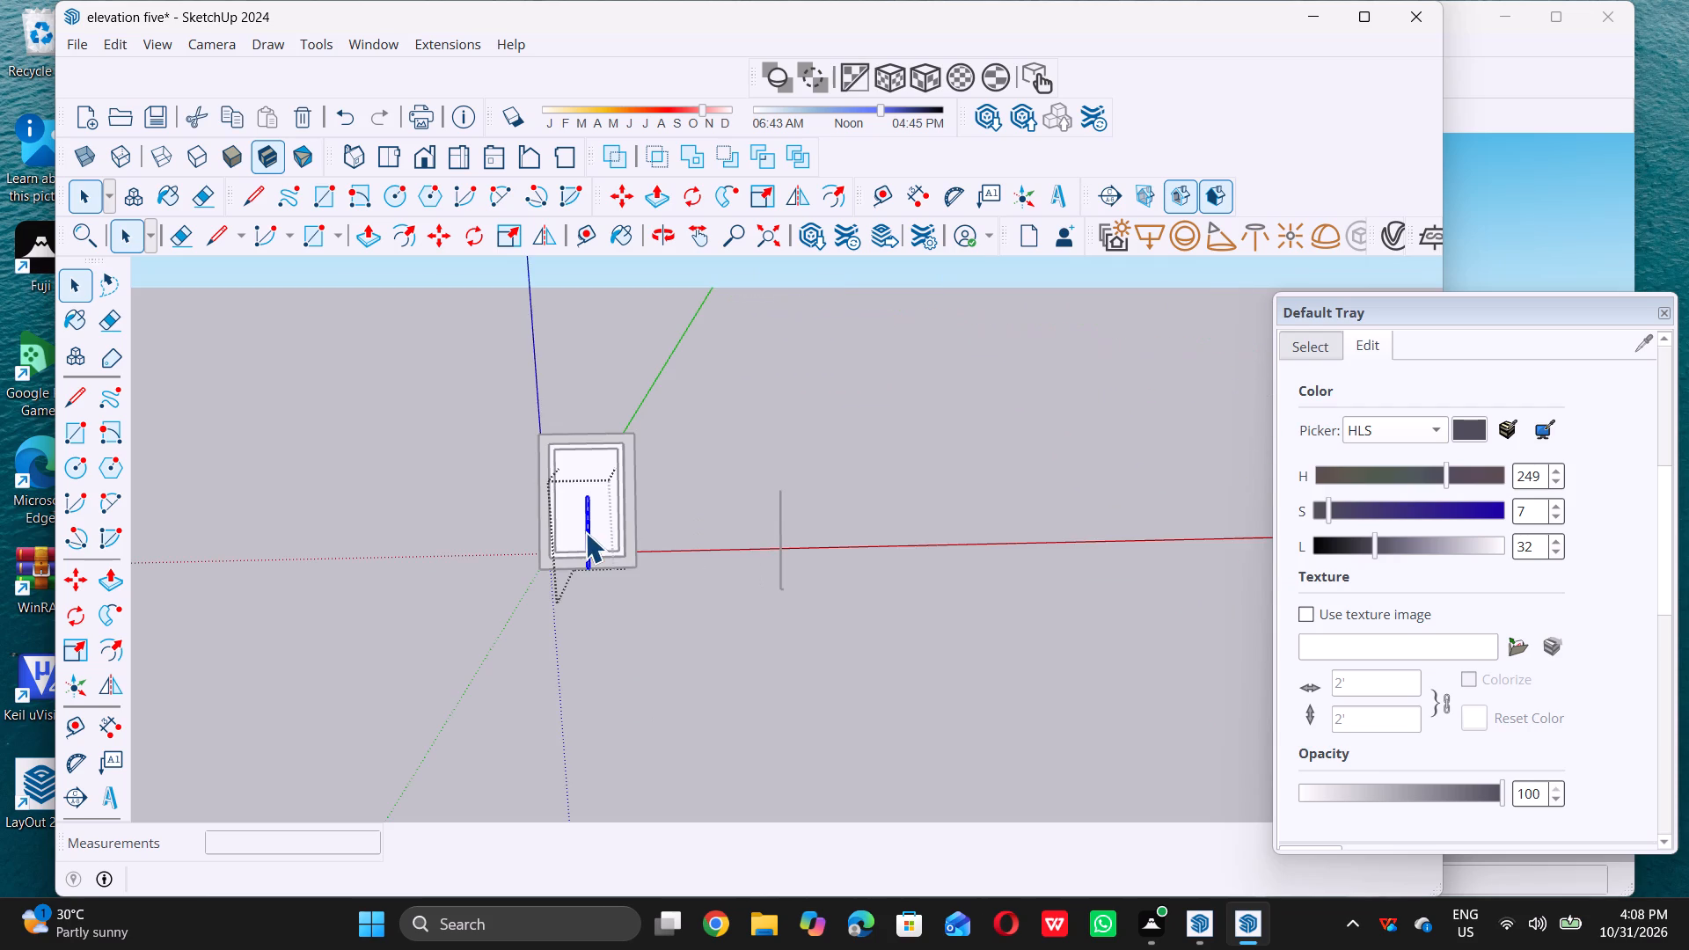
{"action": "double_click", "coordinate": [693, 592]}
{"action": "left_click", "coordinate": [606, 553]}
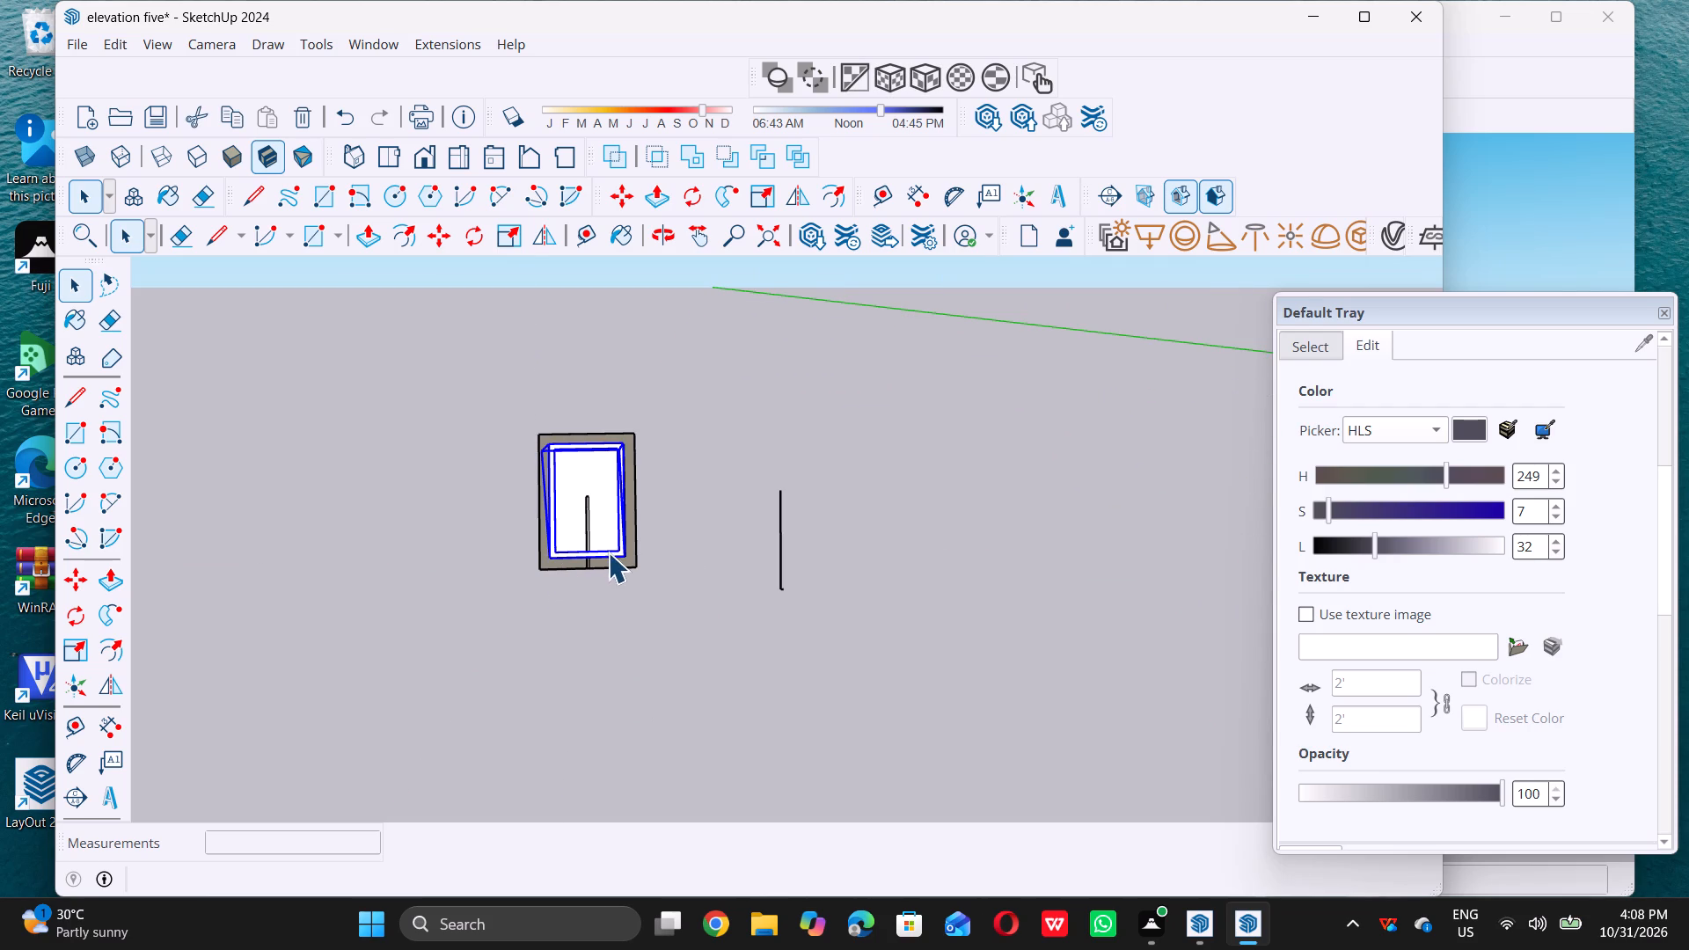
{"action": "key", "text": "Delete"}
{"action": "left_click", "coordinate": [608, 542]}
{"action": "key", "text": "Delete"}
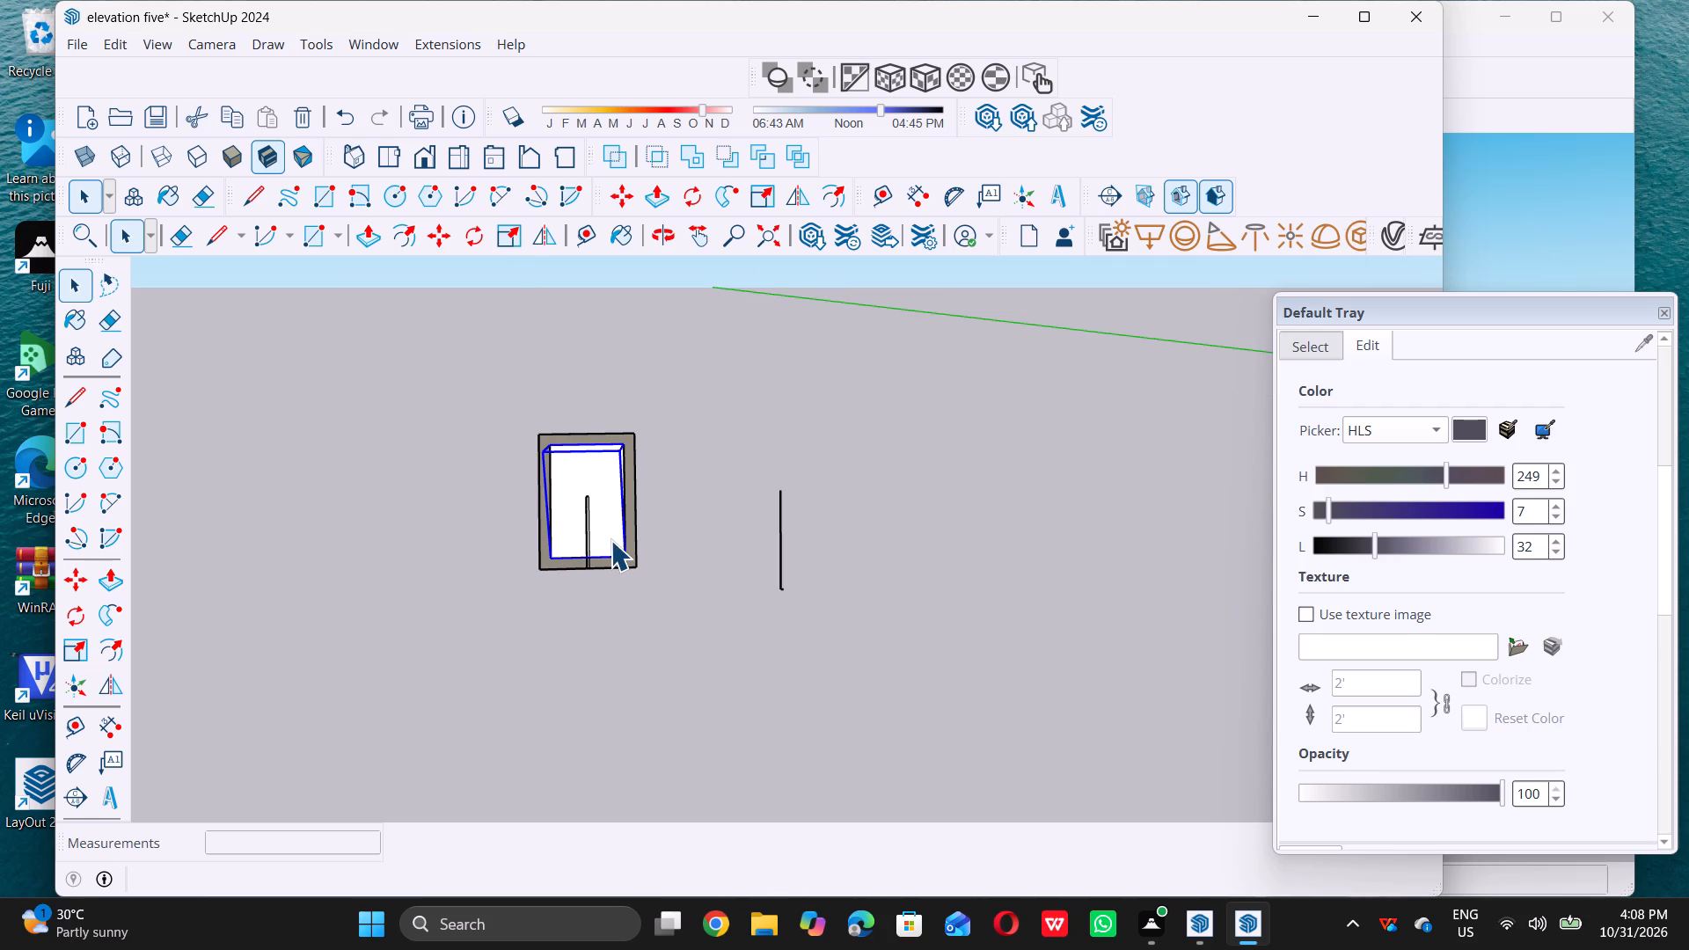
{"action": "left_click", "coordinate": [613, 539]}
{"action": "key", "text": "Delete"}
{"action": "triple_click", "coordinate": [611, 539]}
{"action": "key", "text": "Delete"}
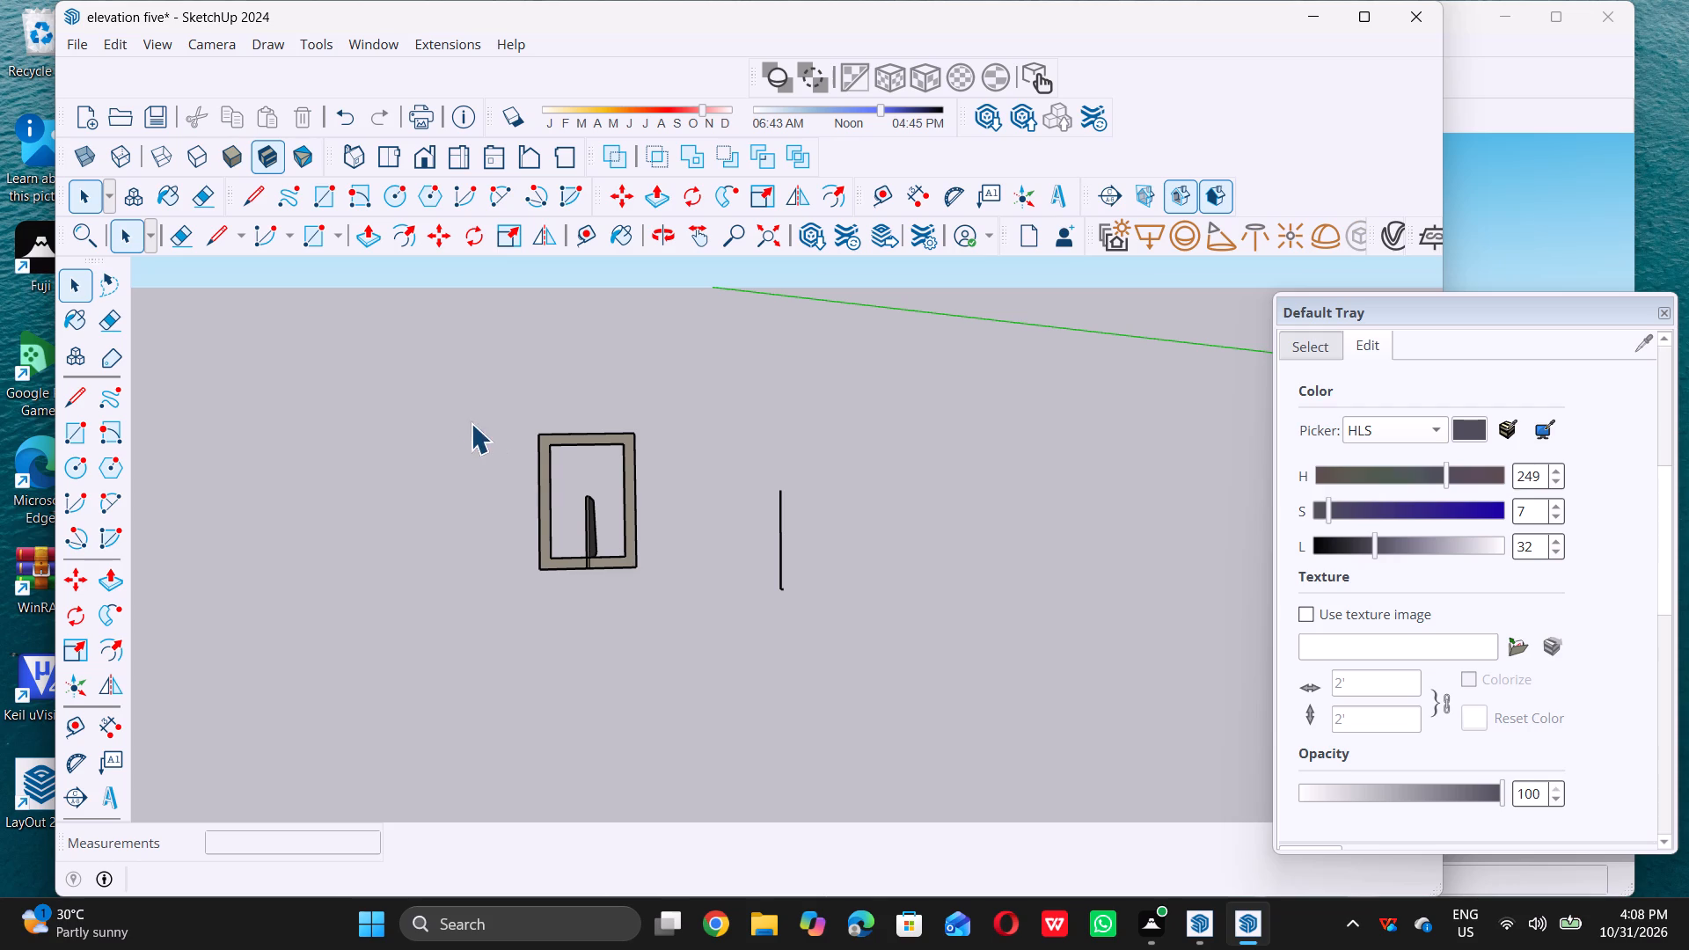
{"action": "left_click_drag", "start_coordinate": [451, 391], "coordinate": [808, 604]}
{"action": "key", "text": "Delete"}
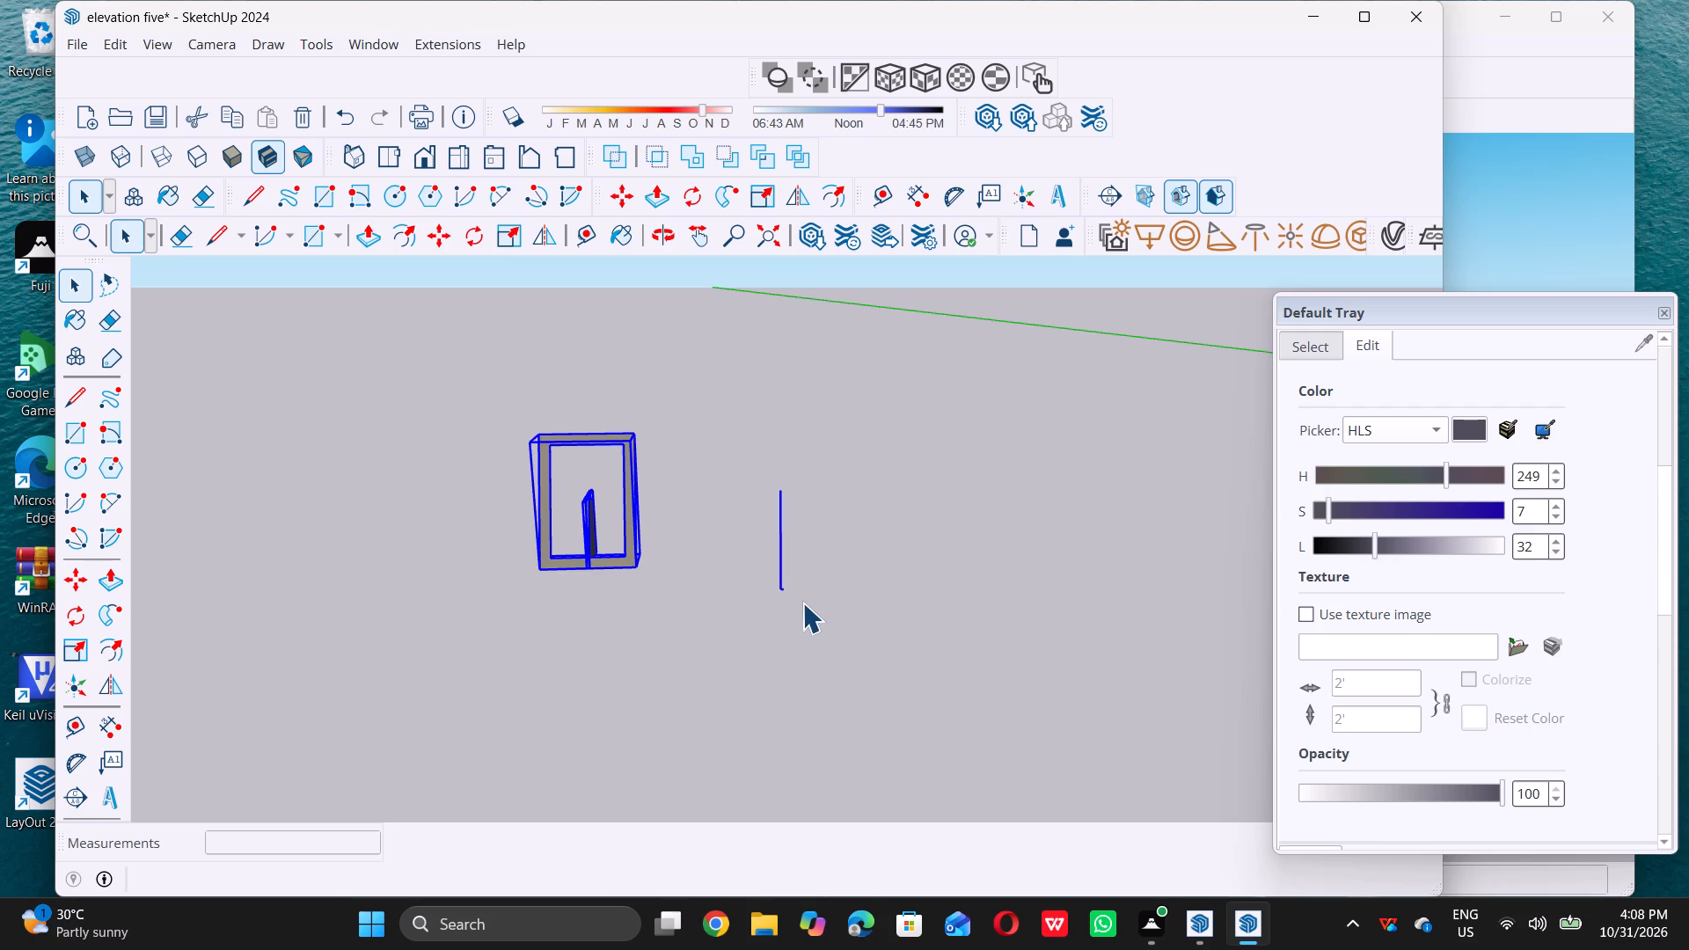
Examine the house's front elevation as a whole, including the boundary wall and the slatted planter block.
{"action": "scroll", "coordinate": [628, 530], "scroll_direction": "down", "scroll_amount": 20}
{"action": "scroll", "coordinate": [628, 530], "scroll_direction": "down", "scroll_amount": 5}
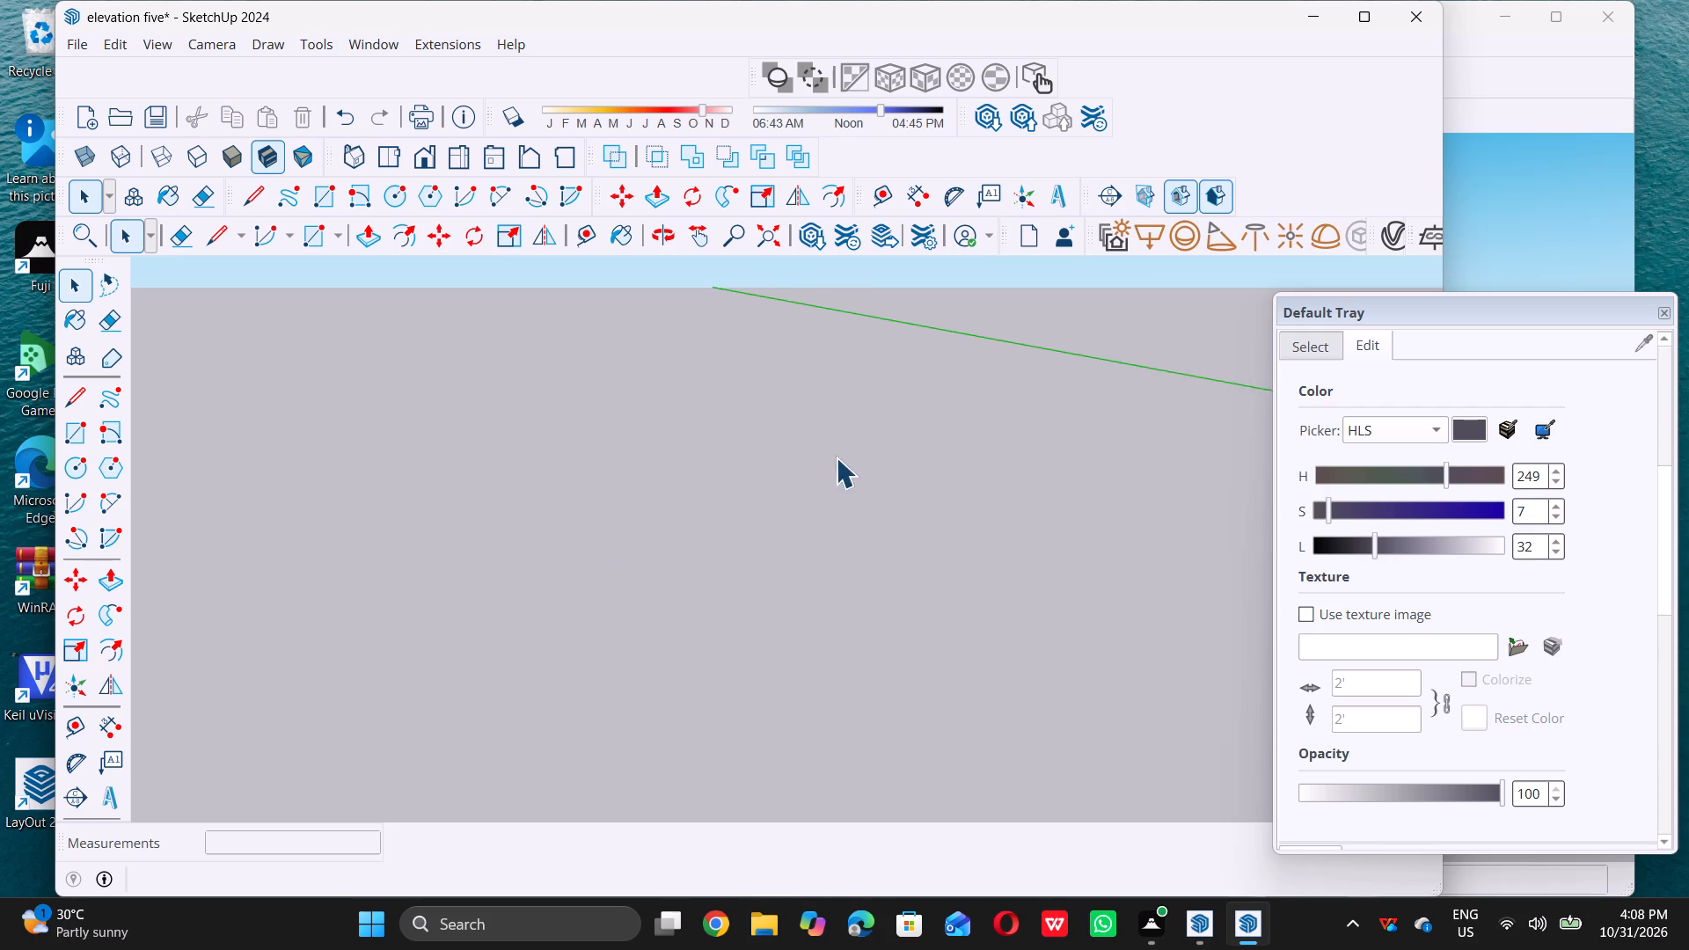
{"action": "scroll", "coordinate": [836, 457], "scroll_direction": "down", "scroll_amount": 20}
{"action": "scroll", "coordinate": [836, 457], "scroll_direction": "down", "scroll_amount": 11}
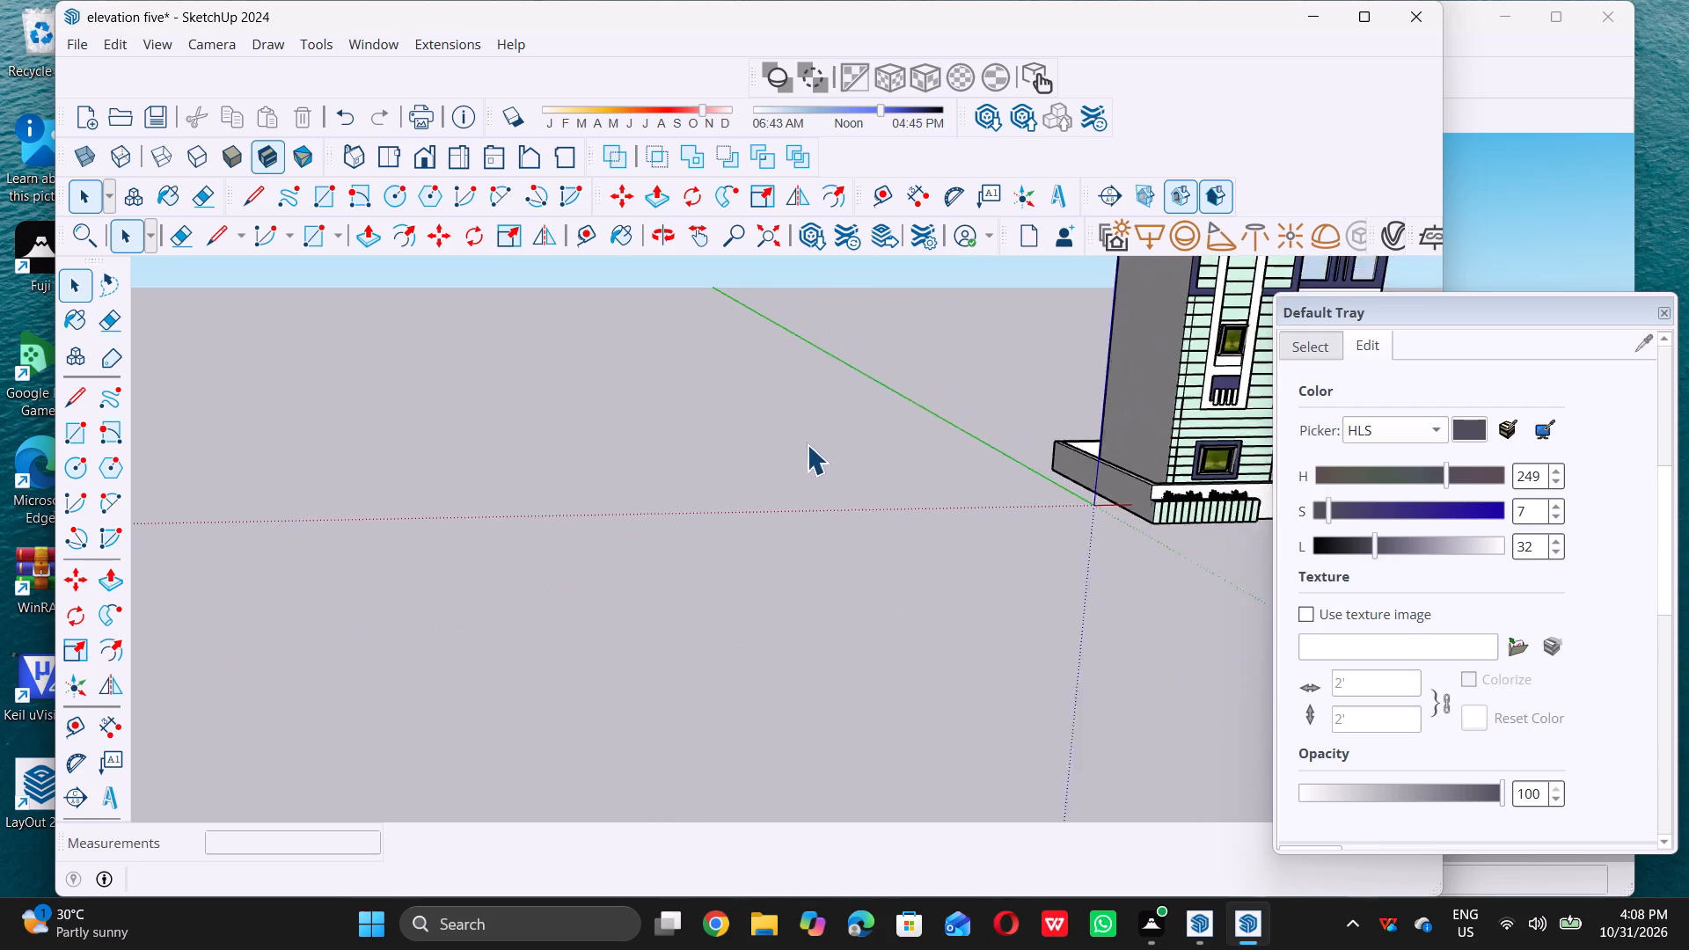
{"action": "scroll", "coordinate": [807, 444], "scroll_direction": "down", "scroll_amount": 18}
{"action": "middle_click_drag", "start_coordinate": [791, 531], "coordinate": [760, 492]}
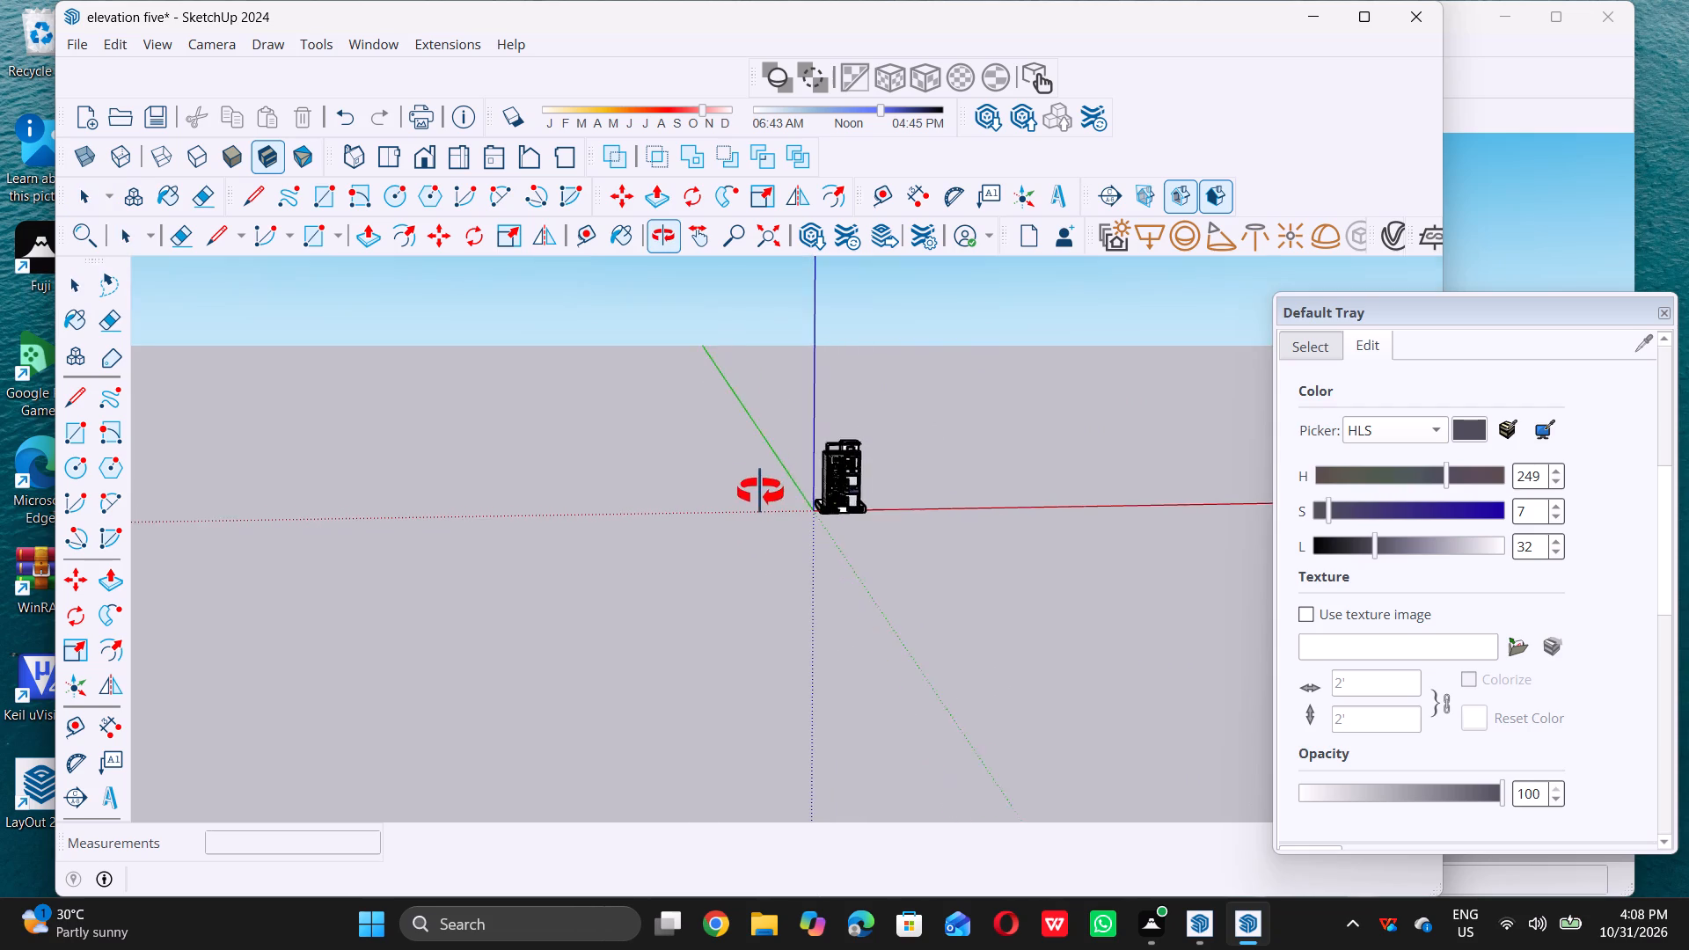
{"action": "middle_click_drag", "start_coordinate": [760, 492], "coordinate": [737, 490]}
{"action": "middle_click", "coordinate": [737, 490]}
{"action": "middle_click", "coordinate": [737, 490]}
{"action": "scroll", "coordinate": [902, 450], "scroll_direction": "up", "scroll_amount": 7}
{"action": "scroll", "coordinate": [791, 468], "scroll_direction": "down", "scroll_amount": 5}
{"action": "scroll", "coordinate": [898, 552], "scroll_direction": "up", "scroll_amount": 7}
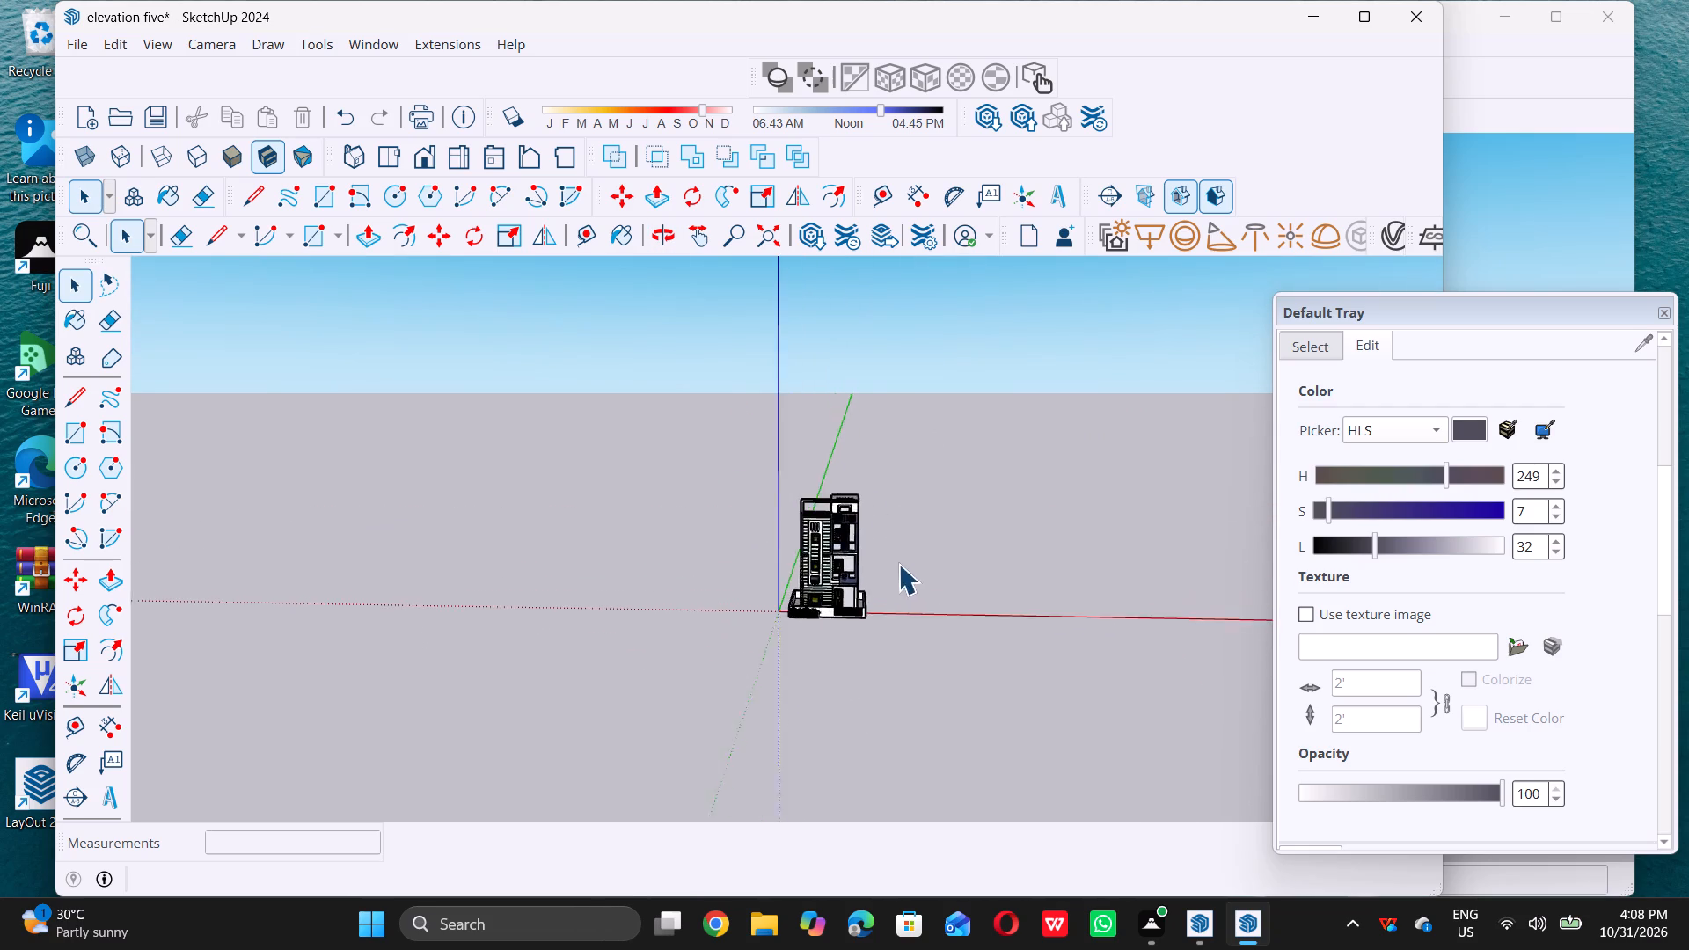
{"action": "scroll", "coordinate": [898, 564], "scroll_direction": "up", "scroll_amount": 7}
{"action": "scroll", "coordinate": [765, 641], "scroll_direction": "up", "scroll_amount": 6}
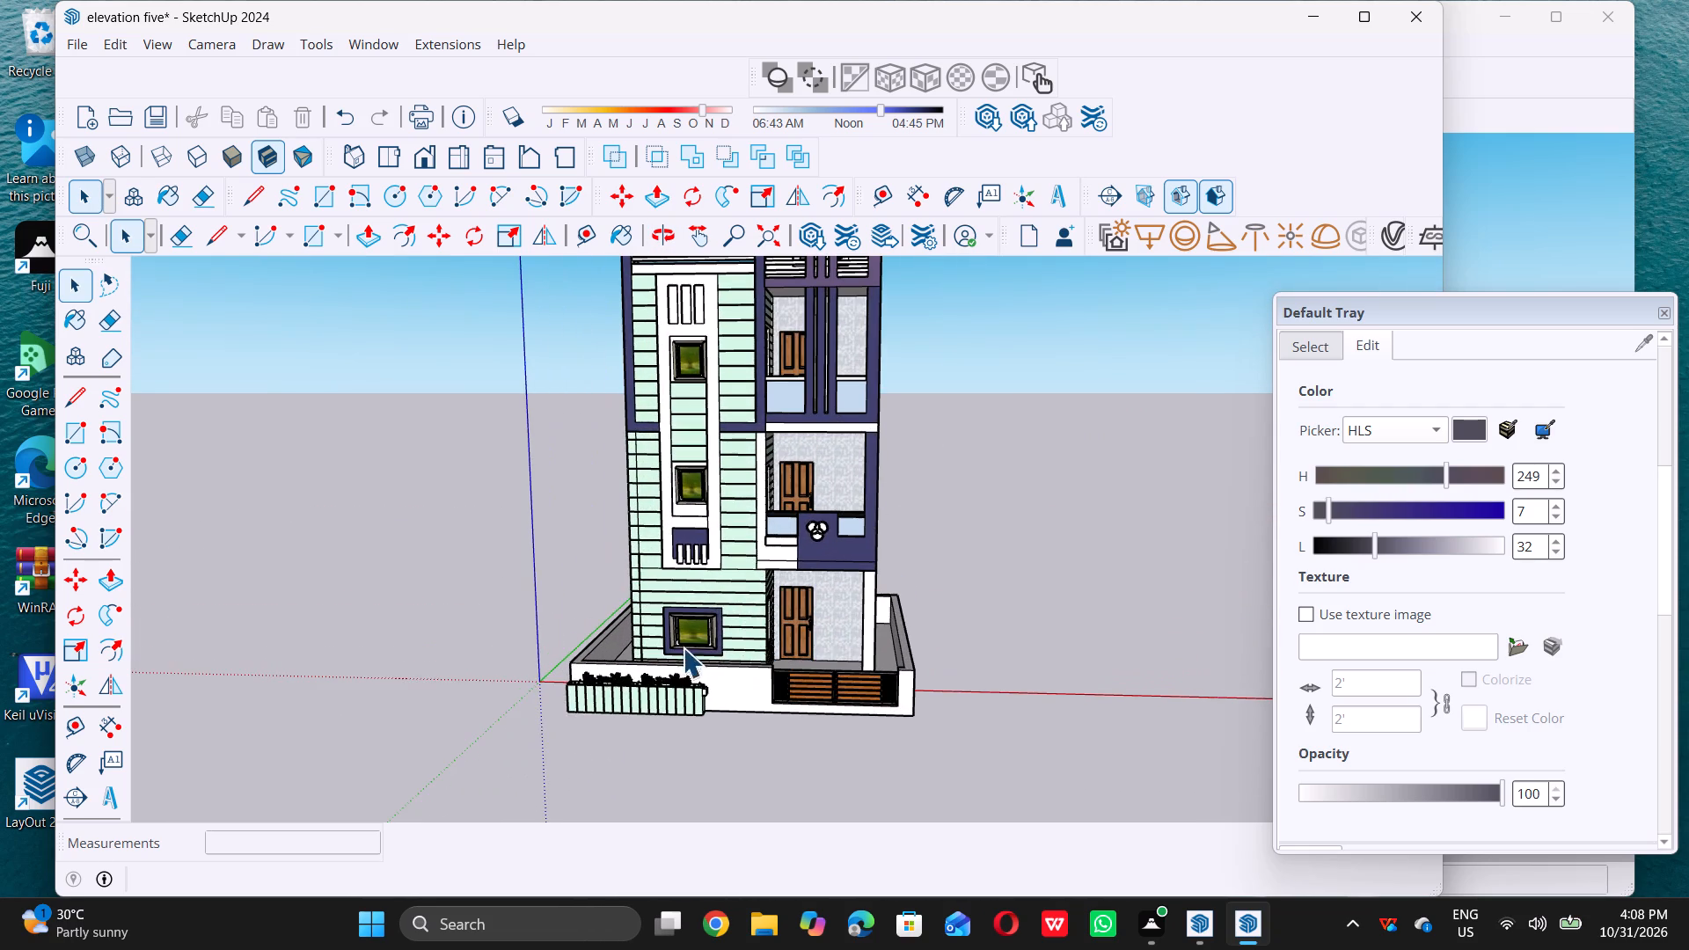
{"action": "middle_click_drag", "start_coordinate": [673, 658], "coordinate": [720, 649]}
{"action": "scroll", "coordinate": [713, 651], "scroll_direction": "up", "scroll_amount": 1}
{"action": "scroll", "coordinate": [700, 661], "scroll_direction": "down", "scroll_amount": 5}
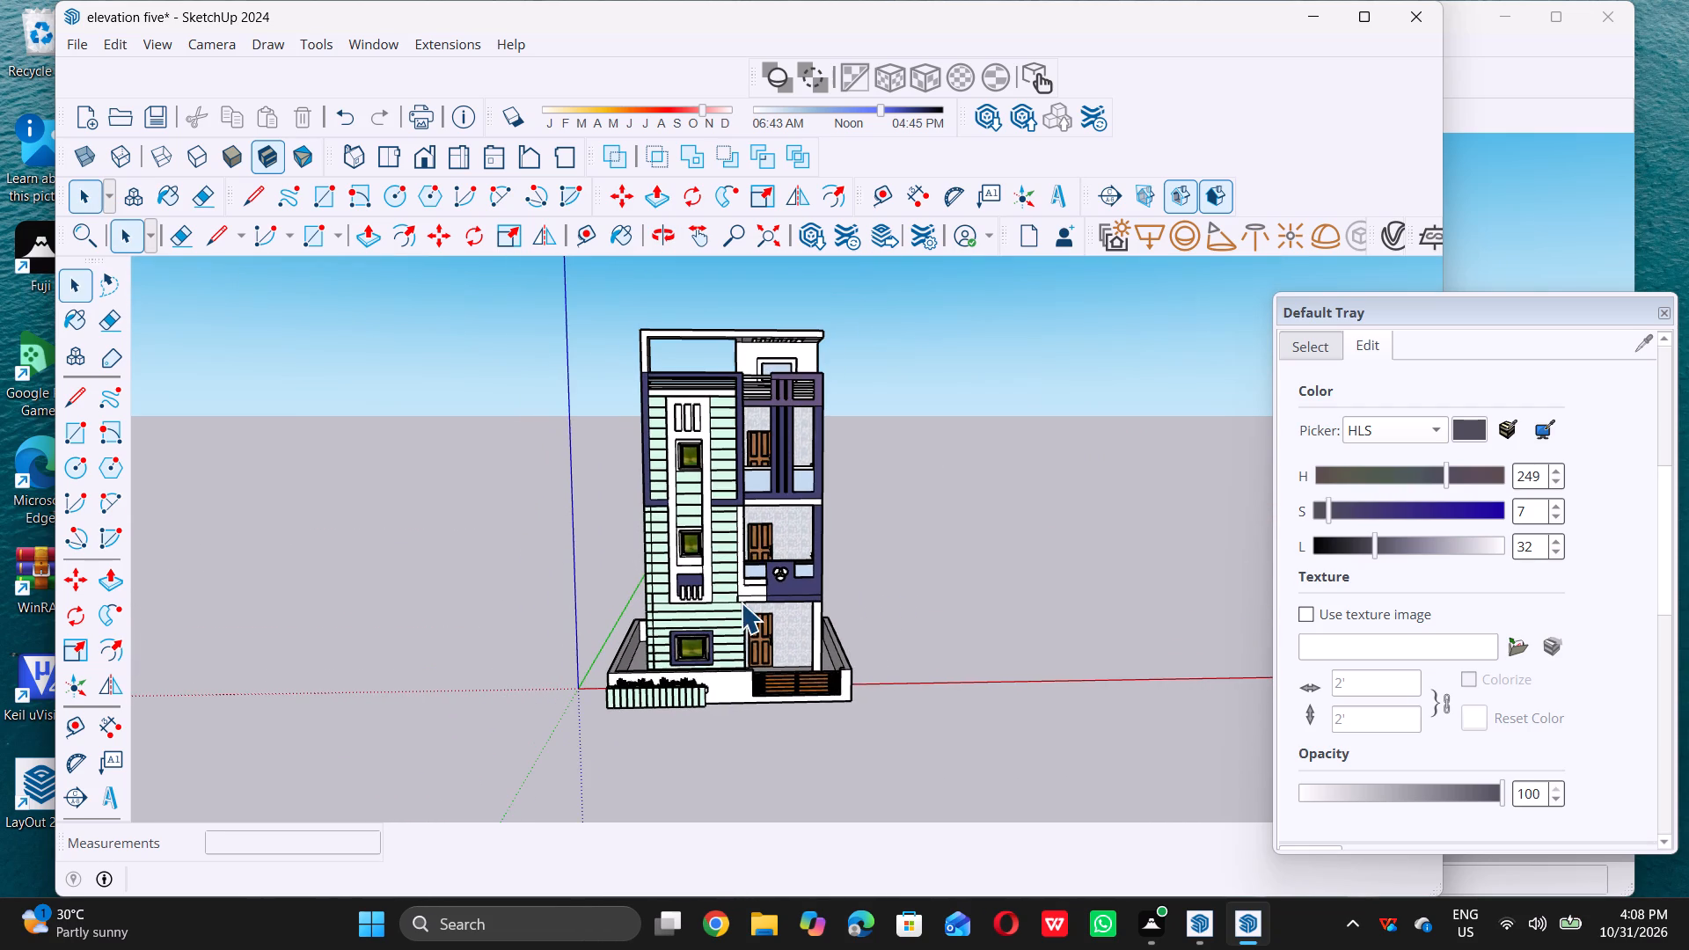
{"action": "middle_click", "coordinate": [736, 627]}
{"action": "scroll", "coordinate": [716, 674], "scroll_direction": "up", "scroll_amount": 7}
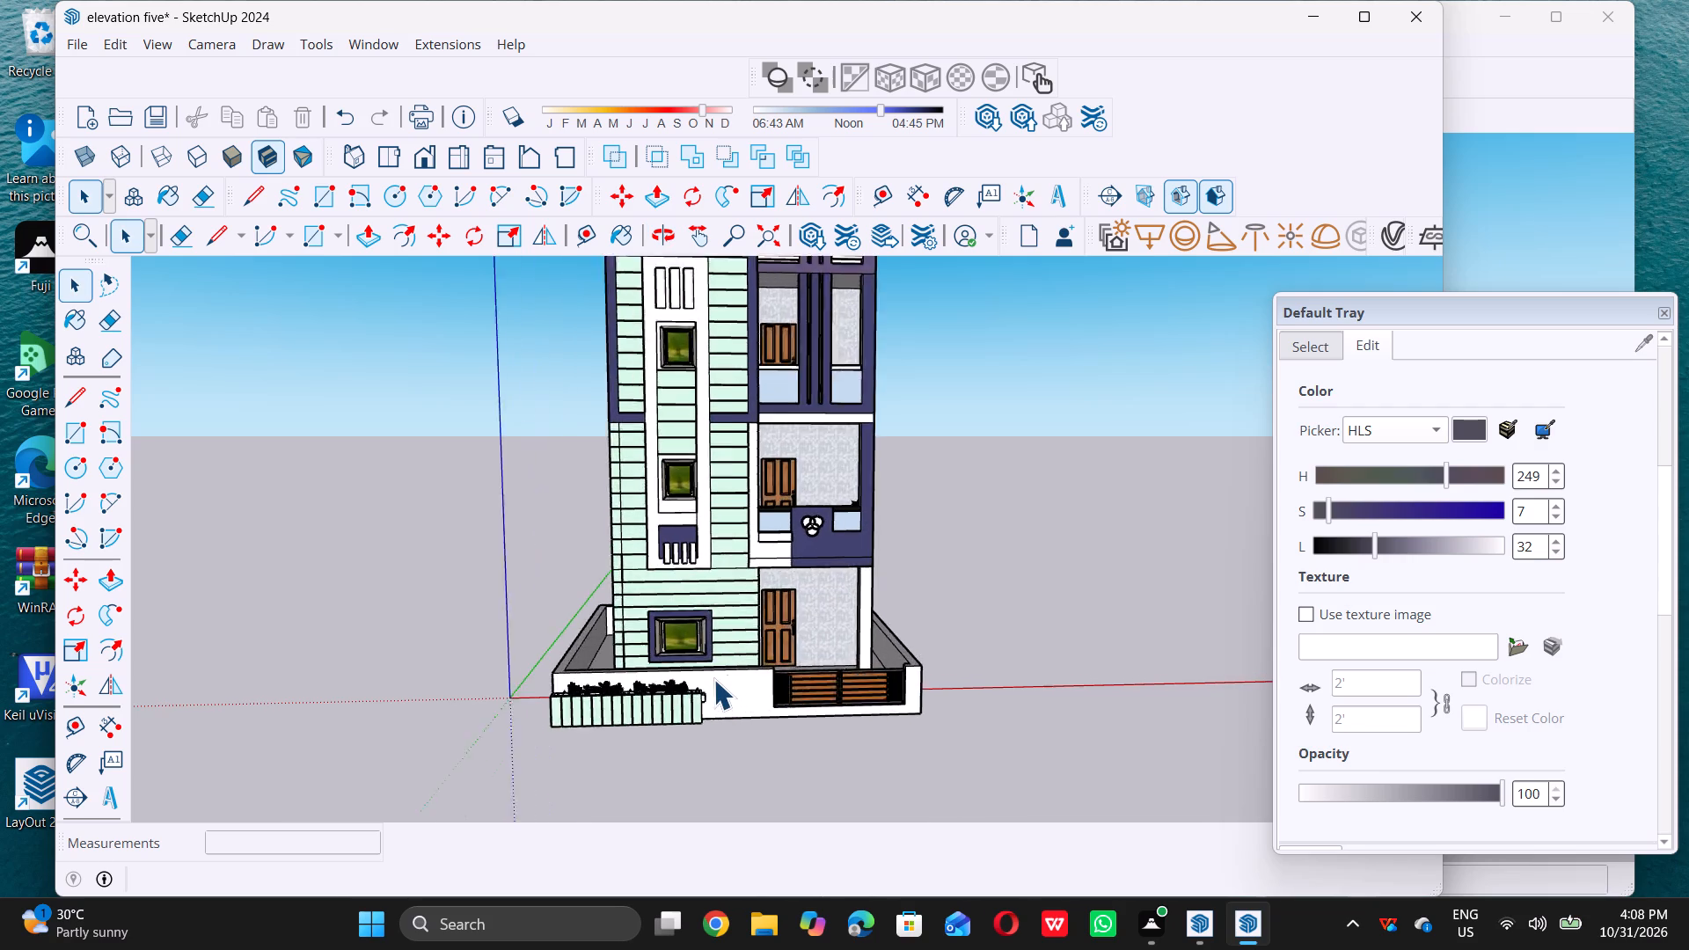
{"action": "scroll", "coordinate": [713, 679], "scroll_direction": "up", "scroll_amount": 2}
Browse the Patterns material collection in place of Asian Paints Chromatics.
{"action": "scroll", "coordinate": [1464, 609], "scroll_direction": "up", "scroll_amount": 2}
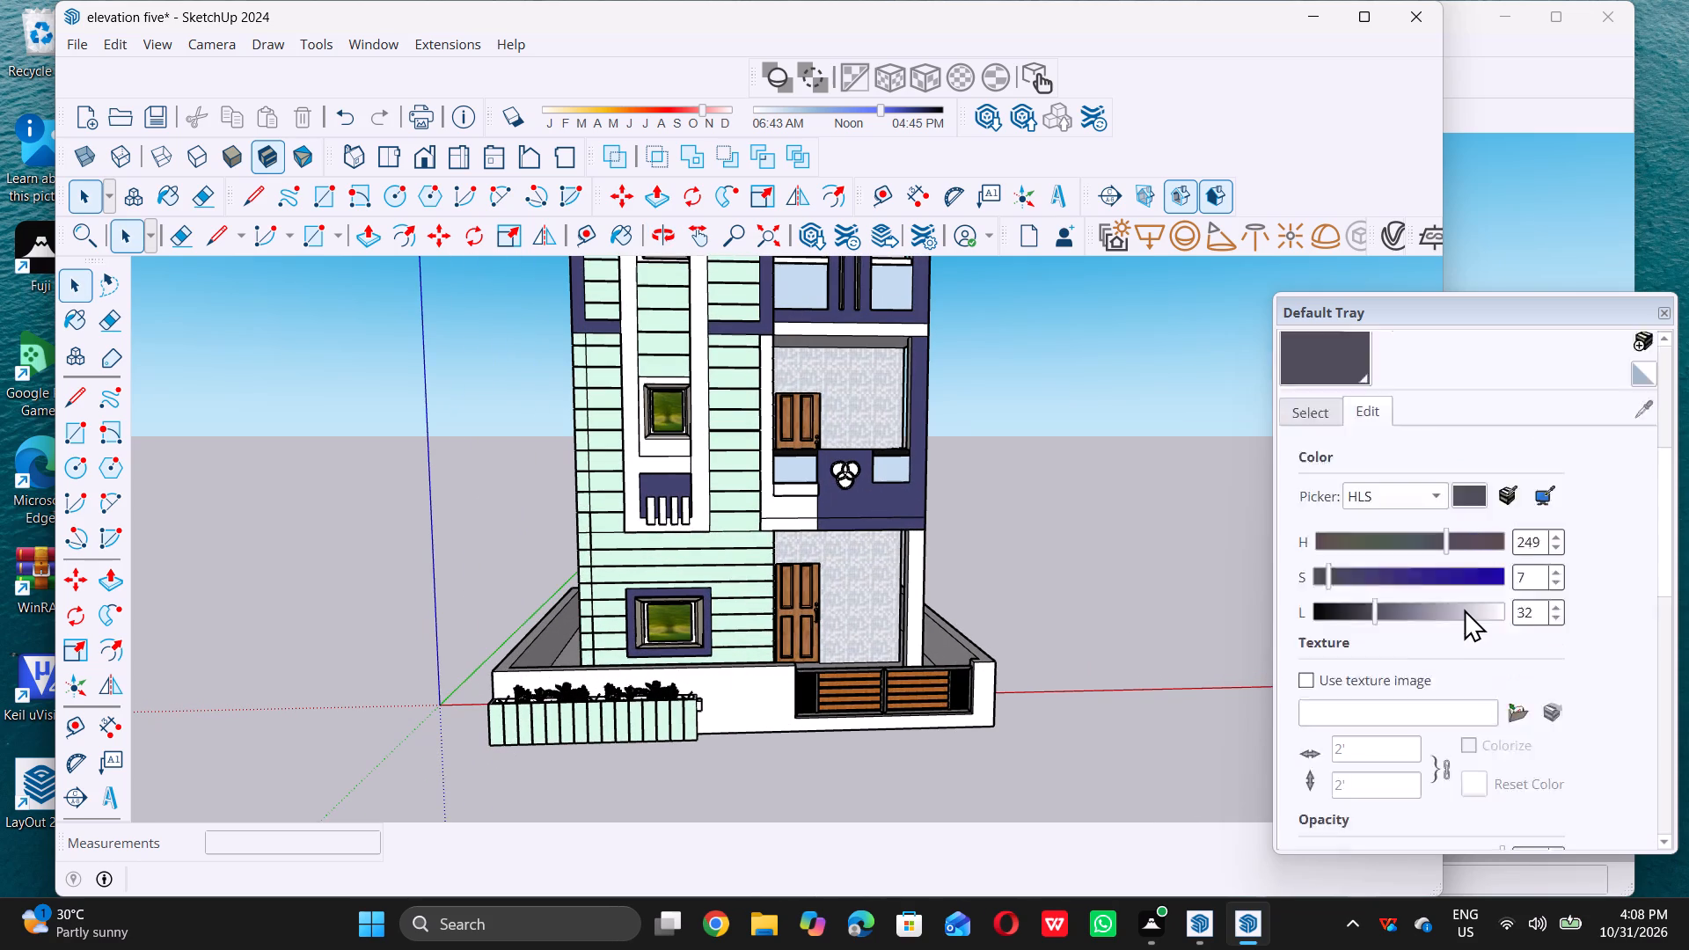
{"action": "scroll", "coordinate": [1464, 609], "scroll_direction": "up", "scroll_amount": 4}
{"action": "scroll", "coordinate": [1530, 679], "scroll_direction": "down", "scroll_amount": 2}
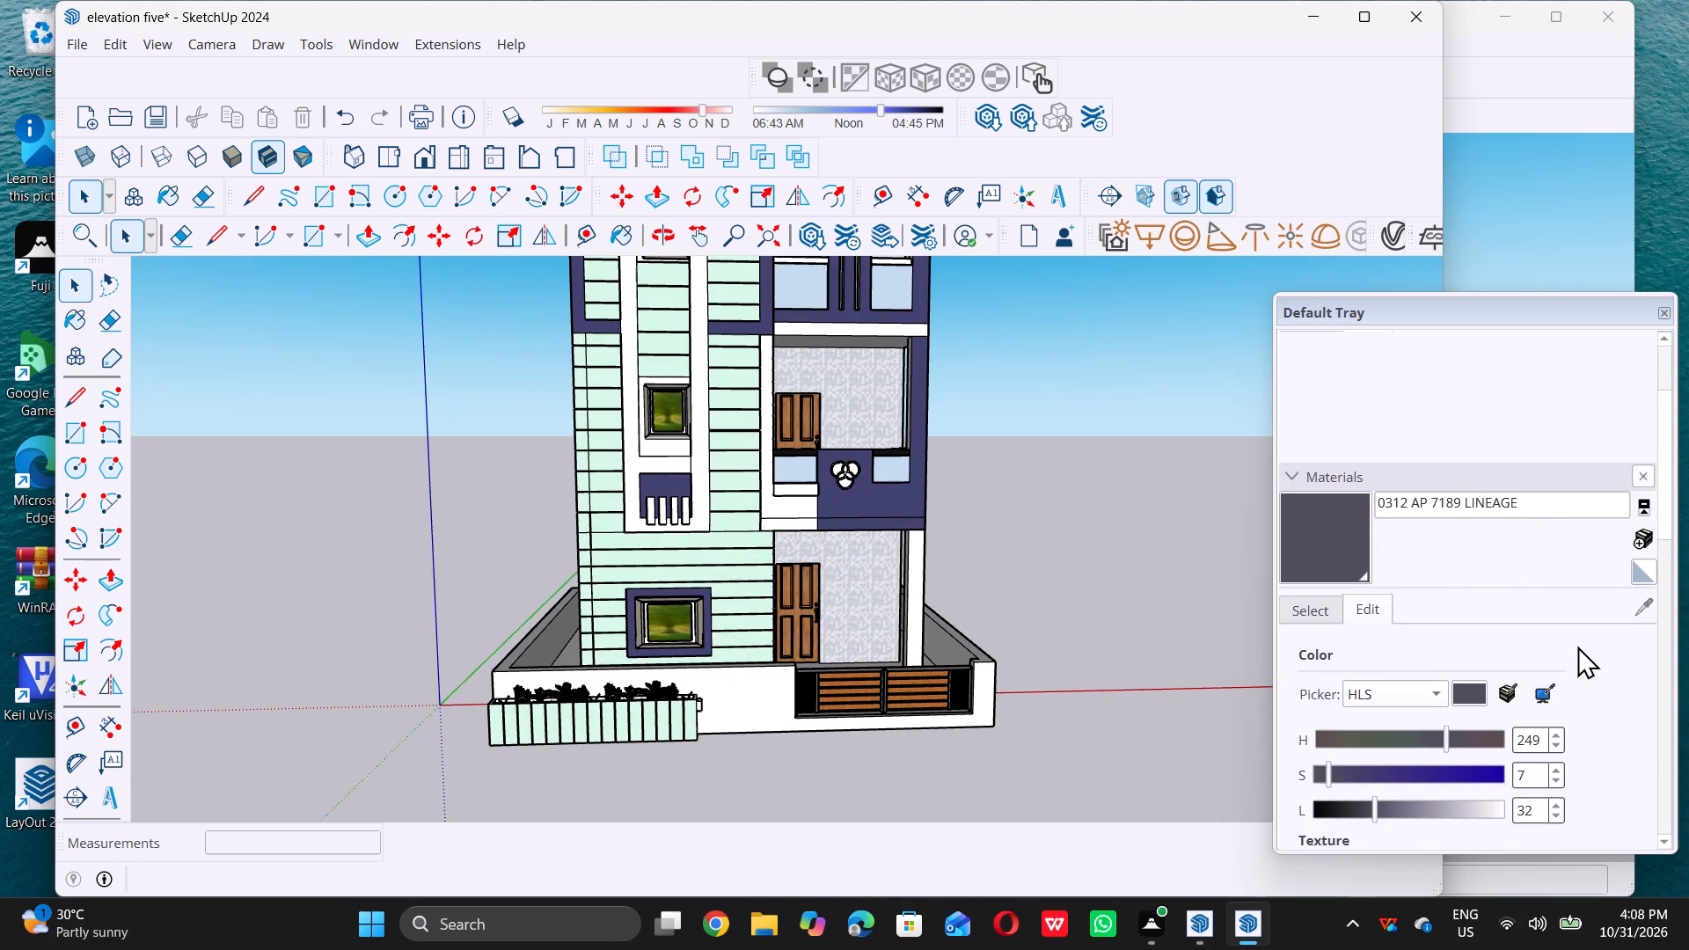
{"action": "scroll", "coordinate": [1580, 625], "scroll_direction": "down", "scroll_amount": 12}
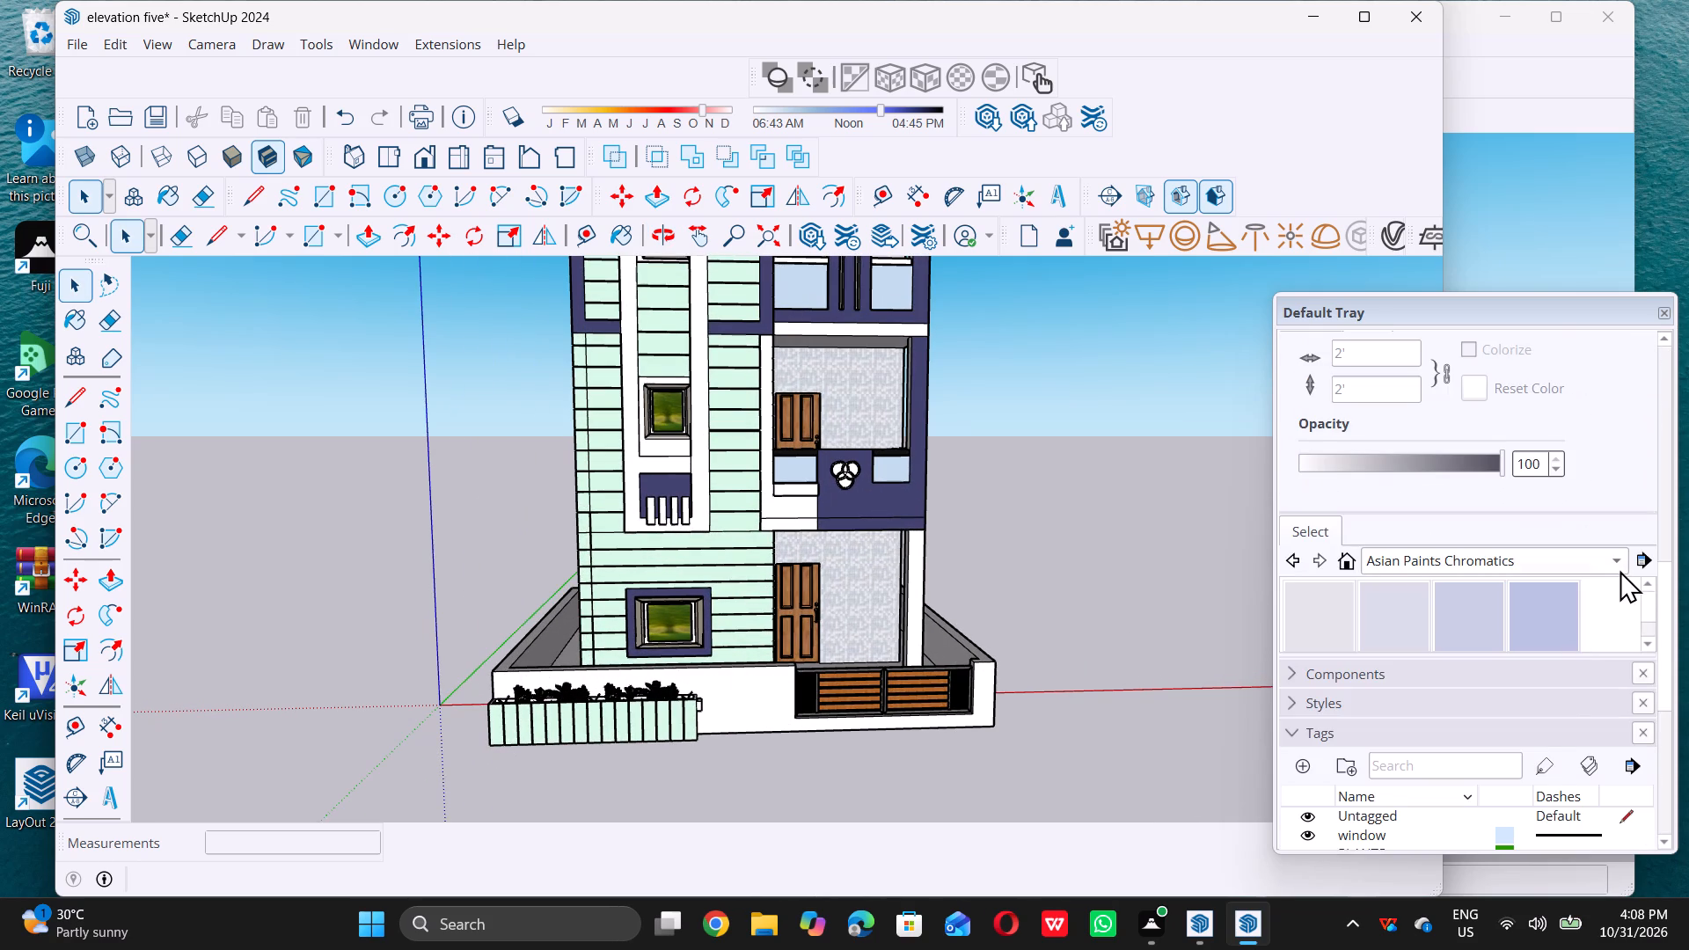
{"action": "double_click", "coordinate": [1612, 560]}
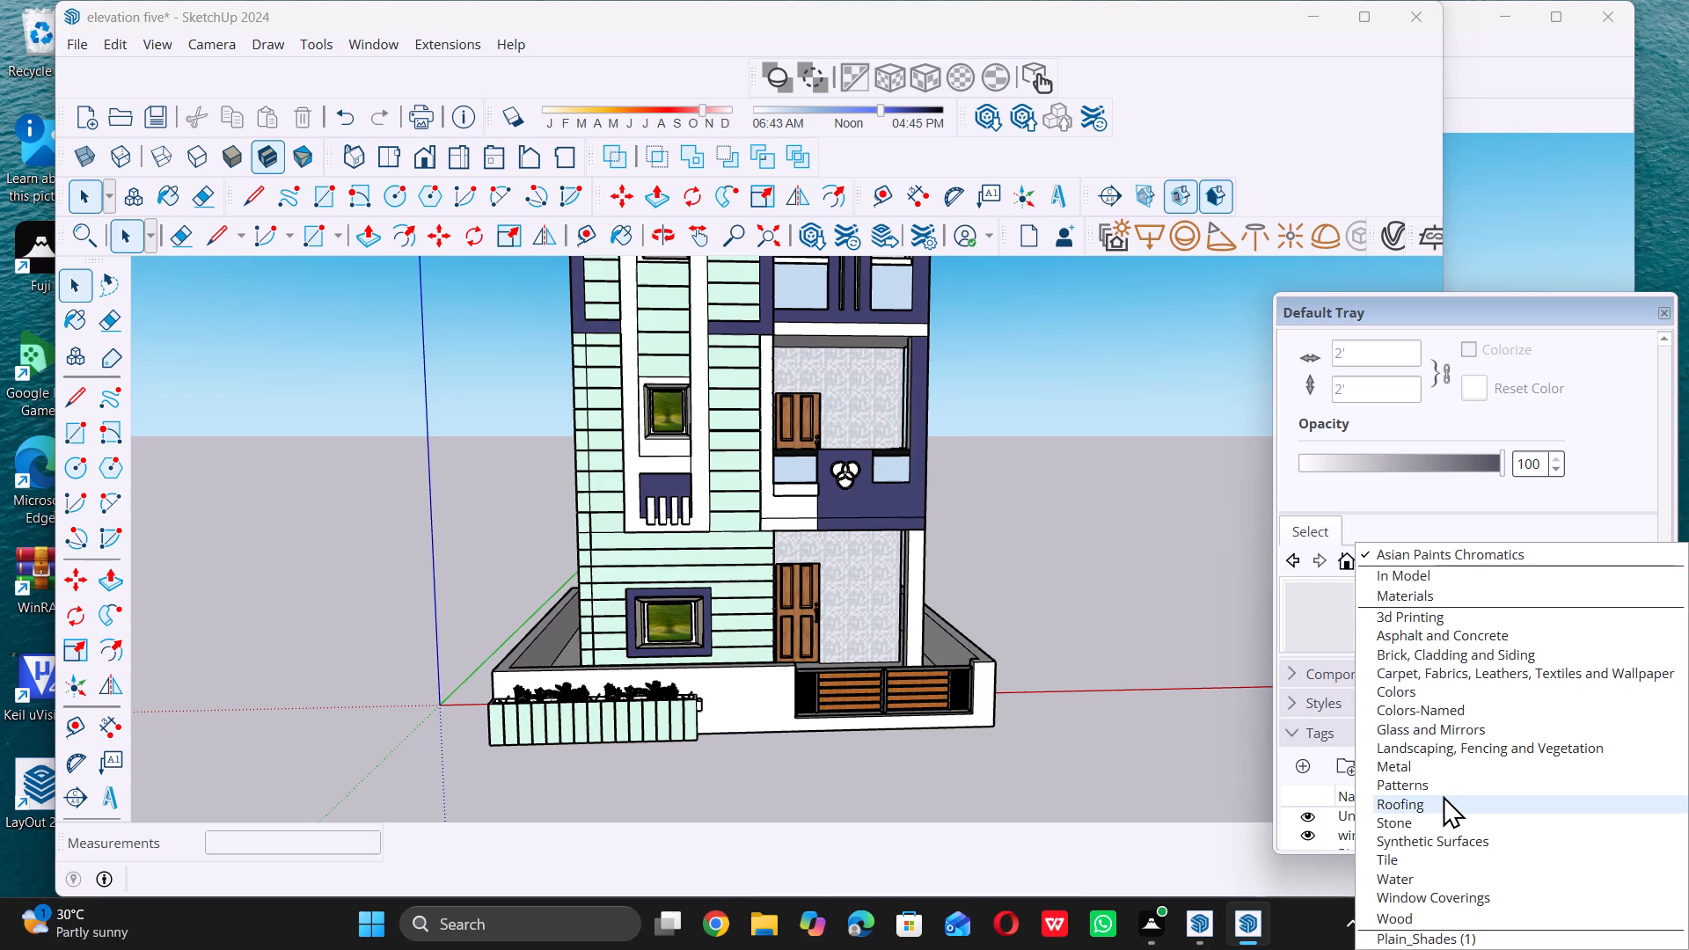
{"action": "scroll", "coordinate": [1446, 795], "scroll_direction": "down", "scroll_amount": 7}
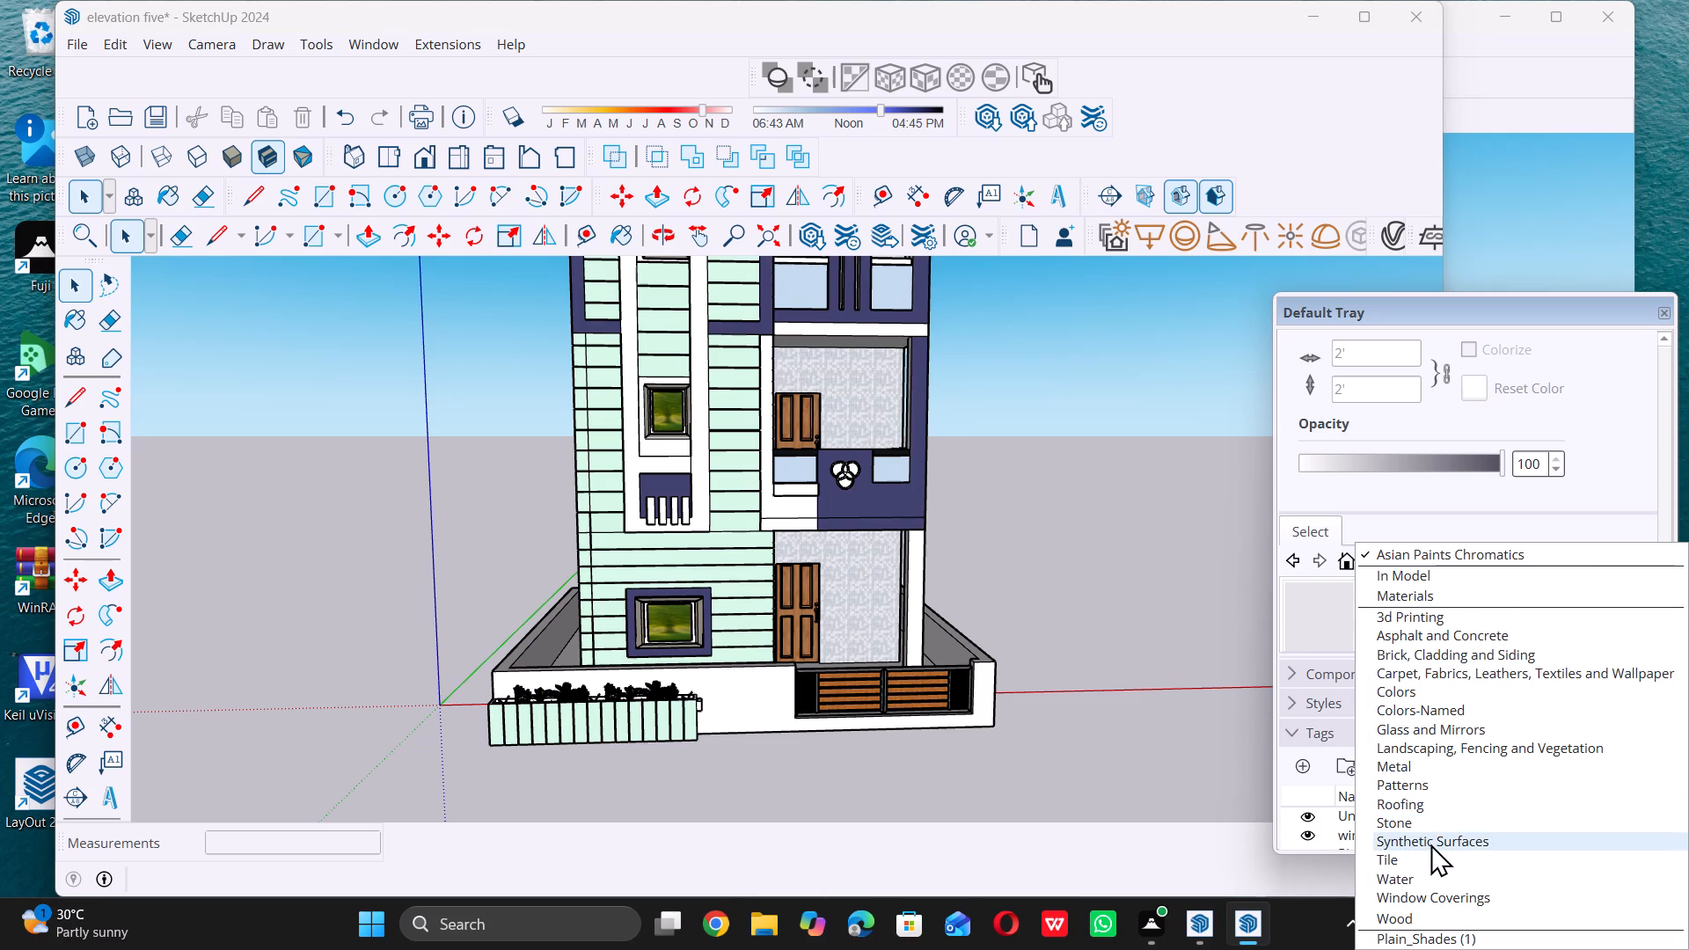
{"action": "scroll", "coordinate": [1430, 844], "scroll_direction": "down", "scroll_amount": 2}
{"action": "scroll", "coordinate": [1430, 854], "scroll_direction": "up", "scroll_amount": 6}
{"action": "scroll", "coordinate": [1426, 836], "scroll_direction": "down", "scroll_amount": 4}
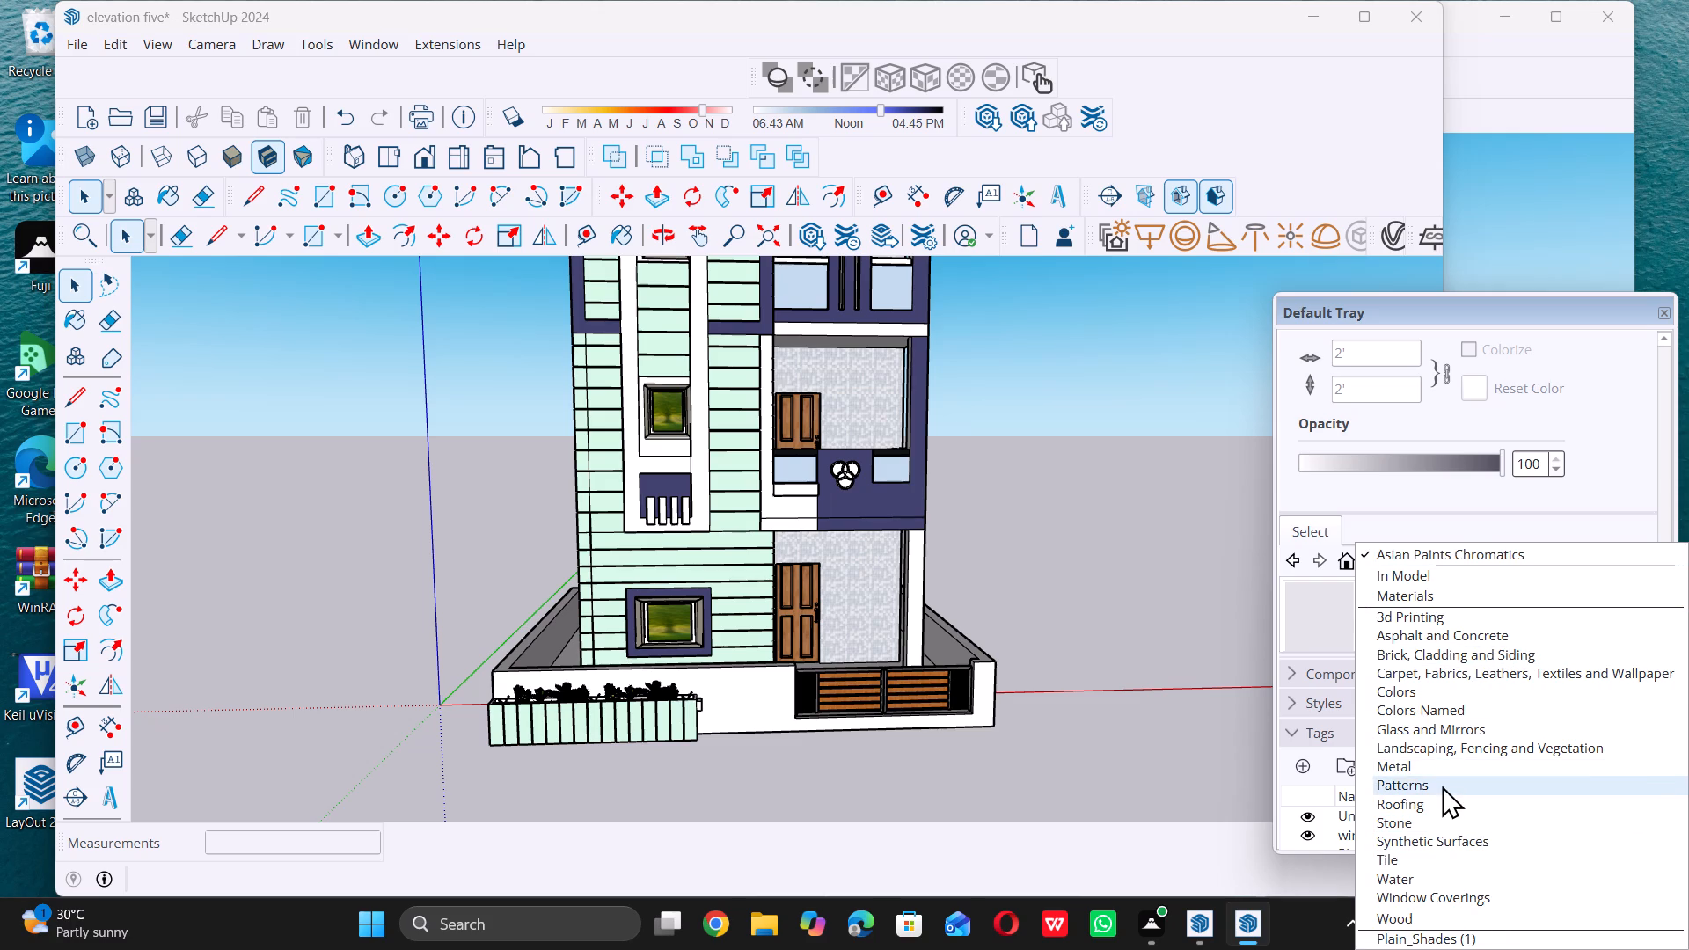
{"action": "double_click", "coordinate": [1444, 786]}
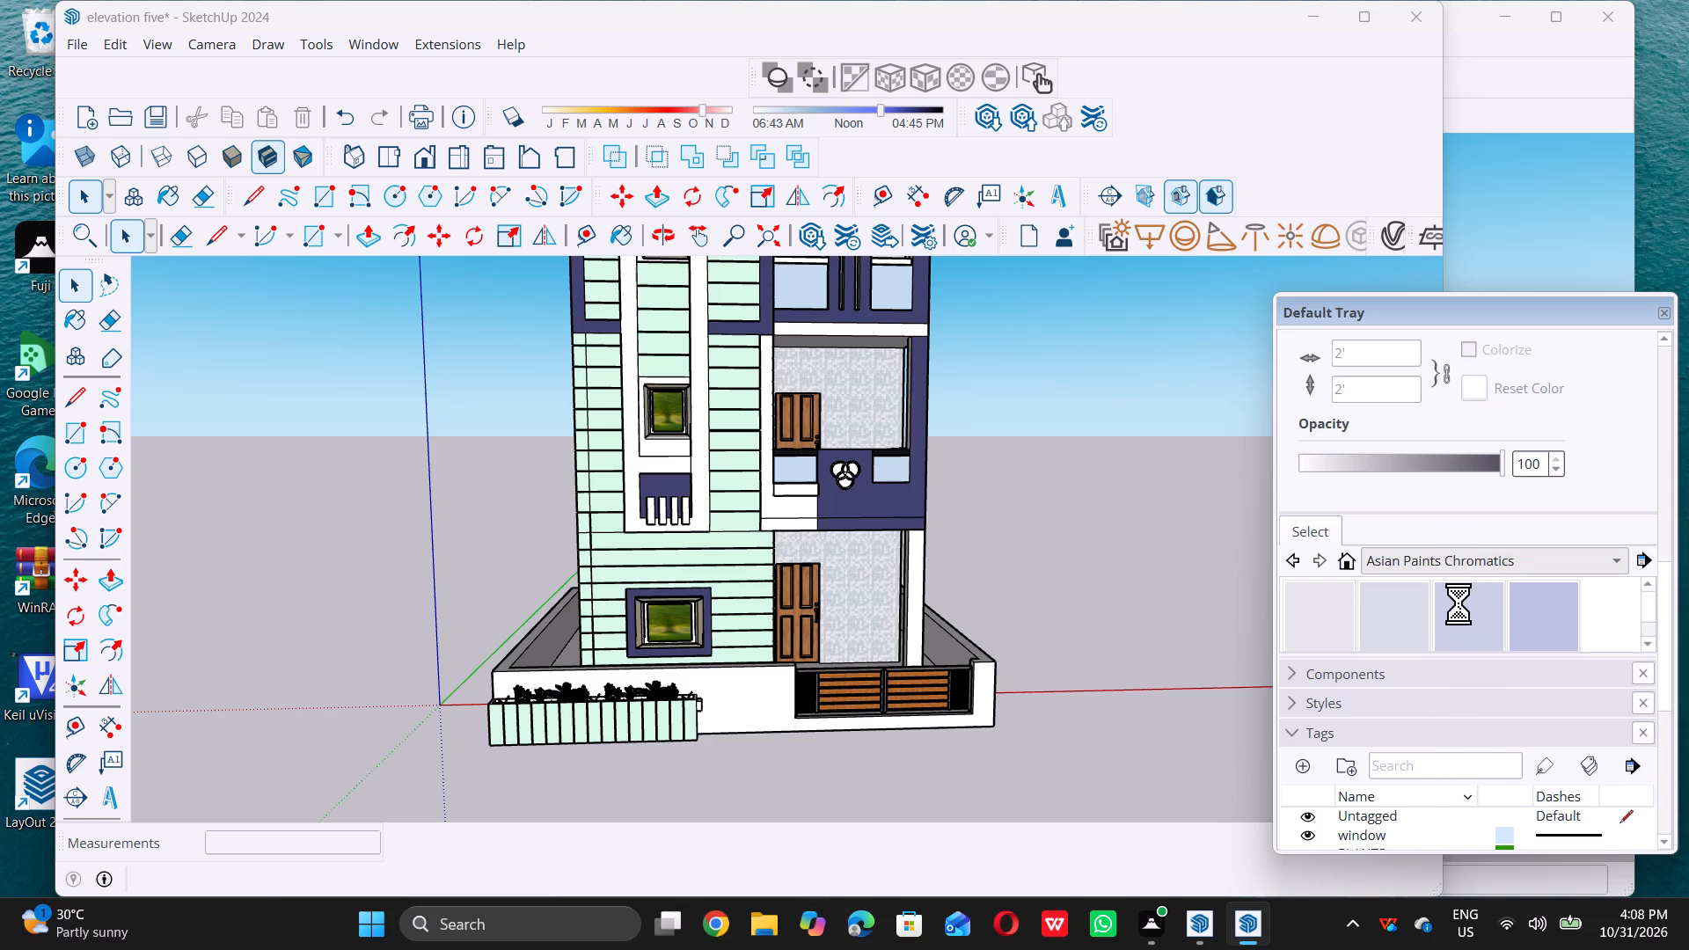
{"action": "scroll", "coordinate": [1465, 590], "scroll_direction": "down", "scroll_amount": 13}
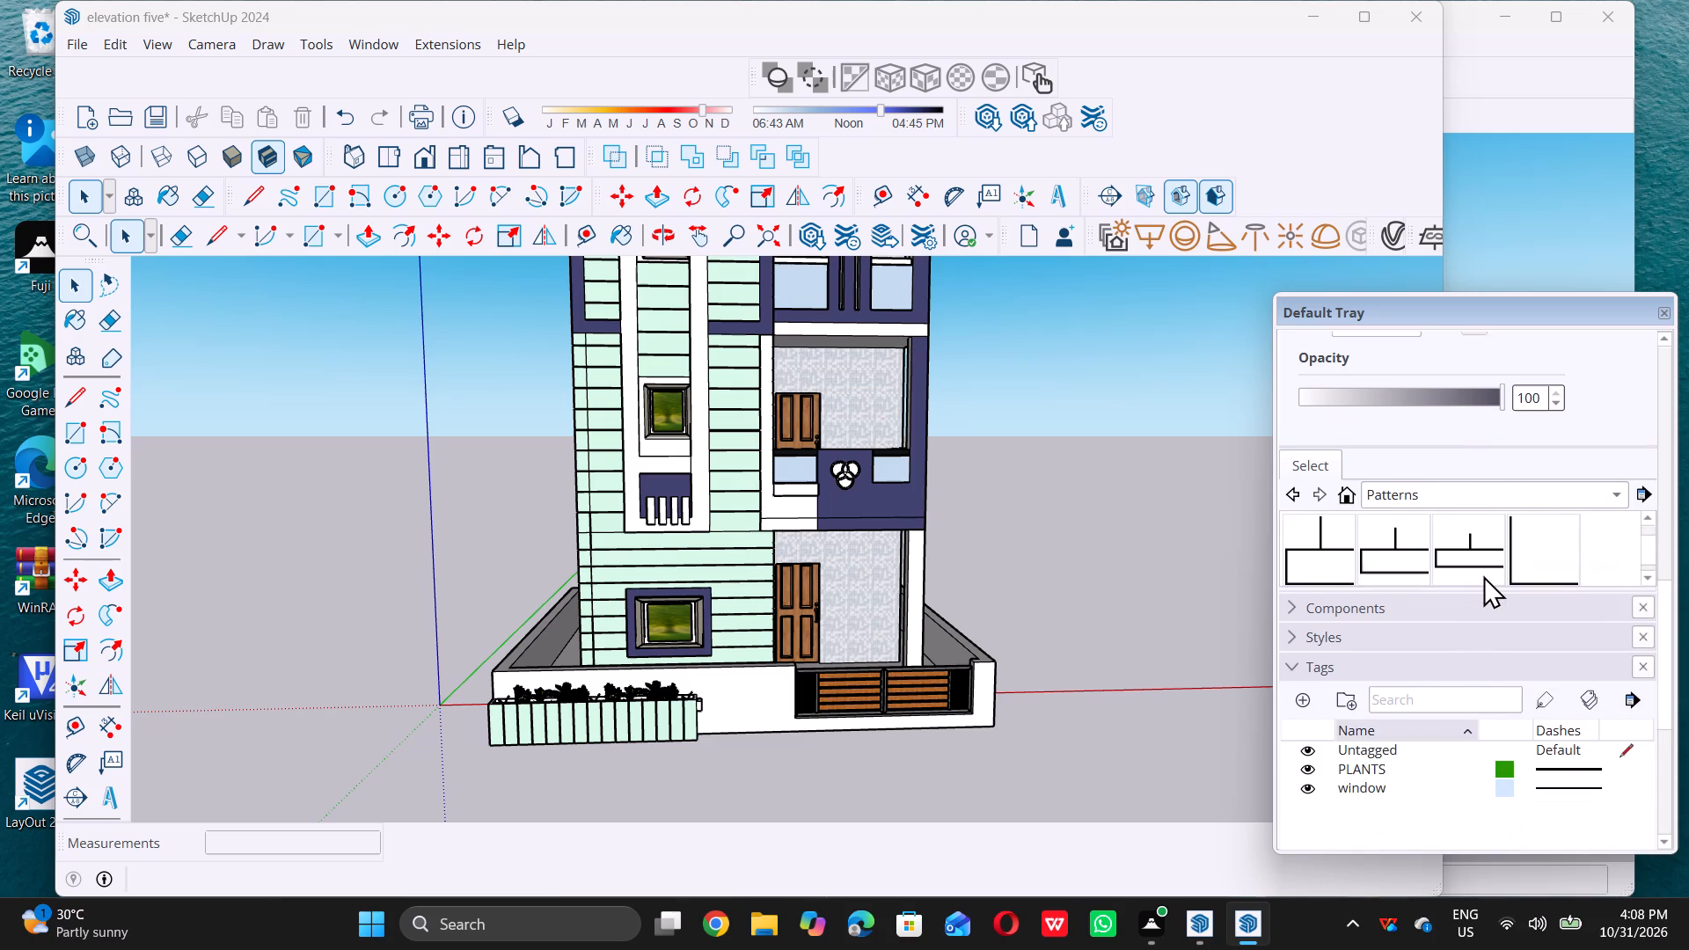
{"action": "scroll", "coordinate": [1483, 575], "scroll_direction": "up", "scroll_amount": 4}
Browse the Synthetic Surfaces material collection and return to the Patterns collection.
{"action": "double_click", "coordinate": [1618, 492]}
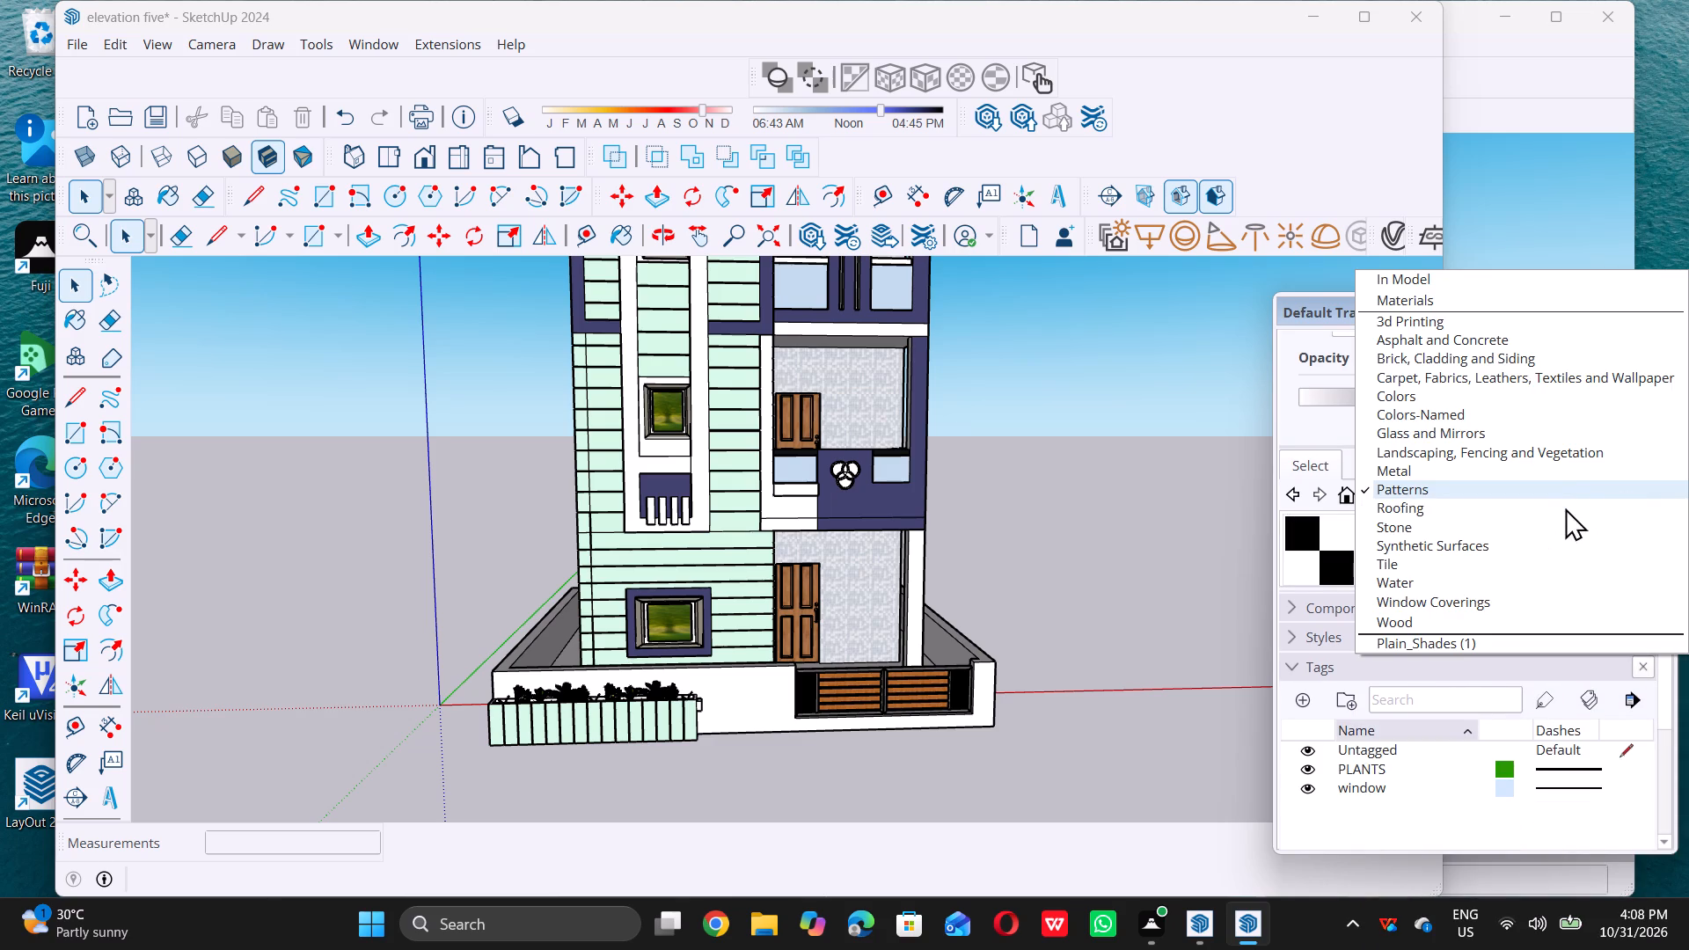
{"action": "left_click", "coordinate": [1547, 543]}
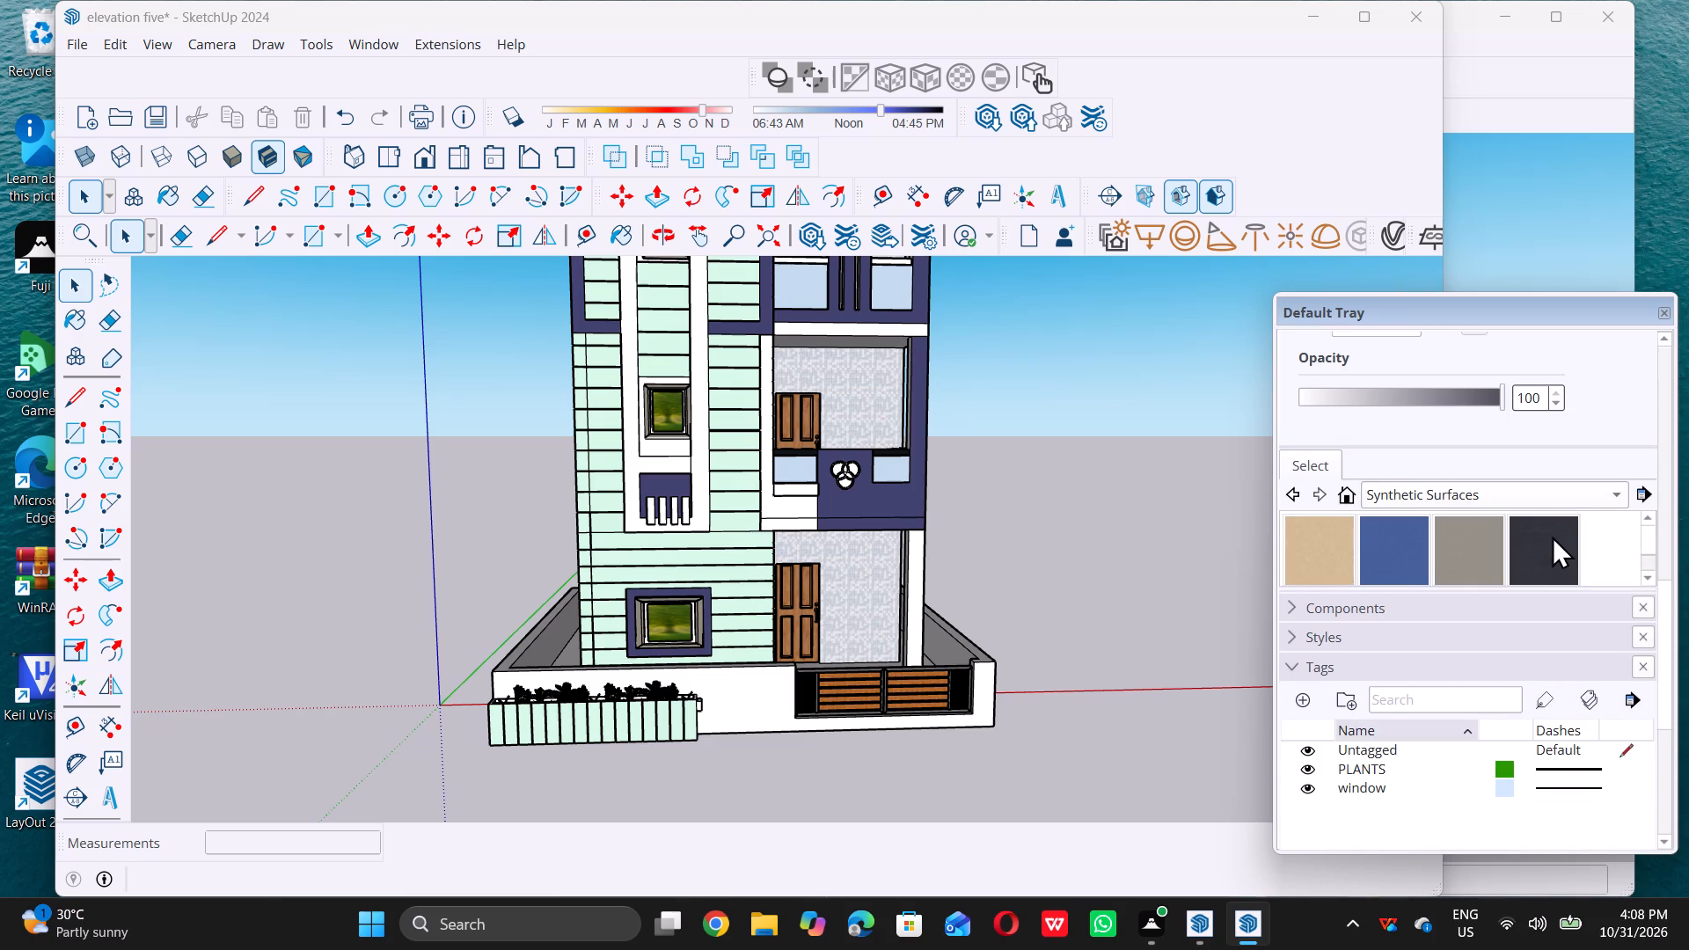
{"action": "left_click", "coordinate": [1622, 494]}
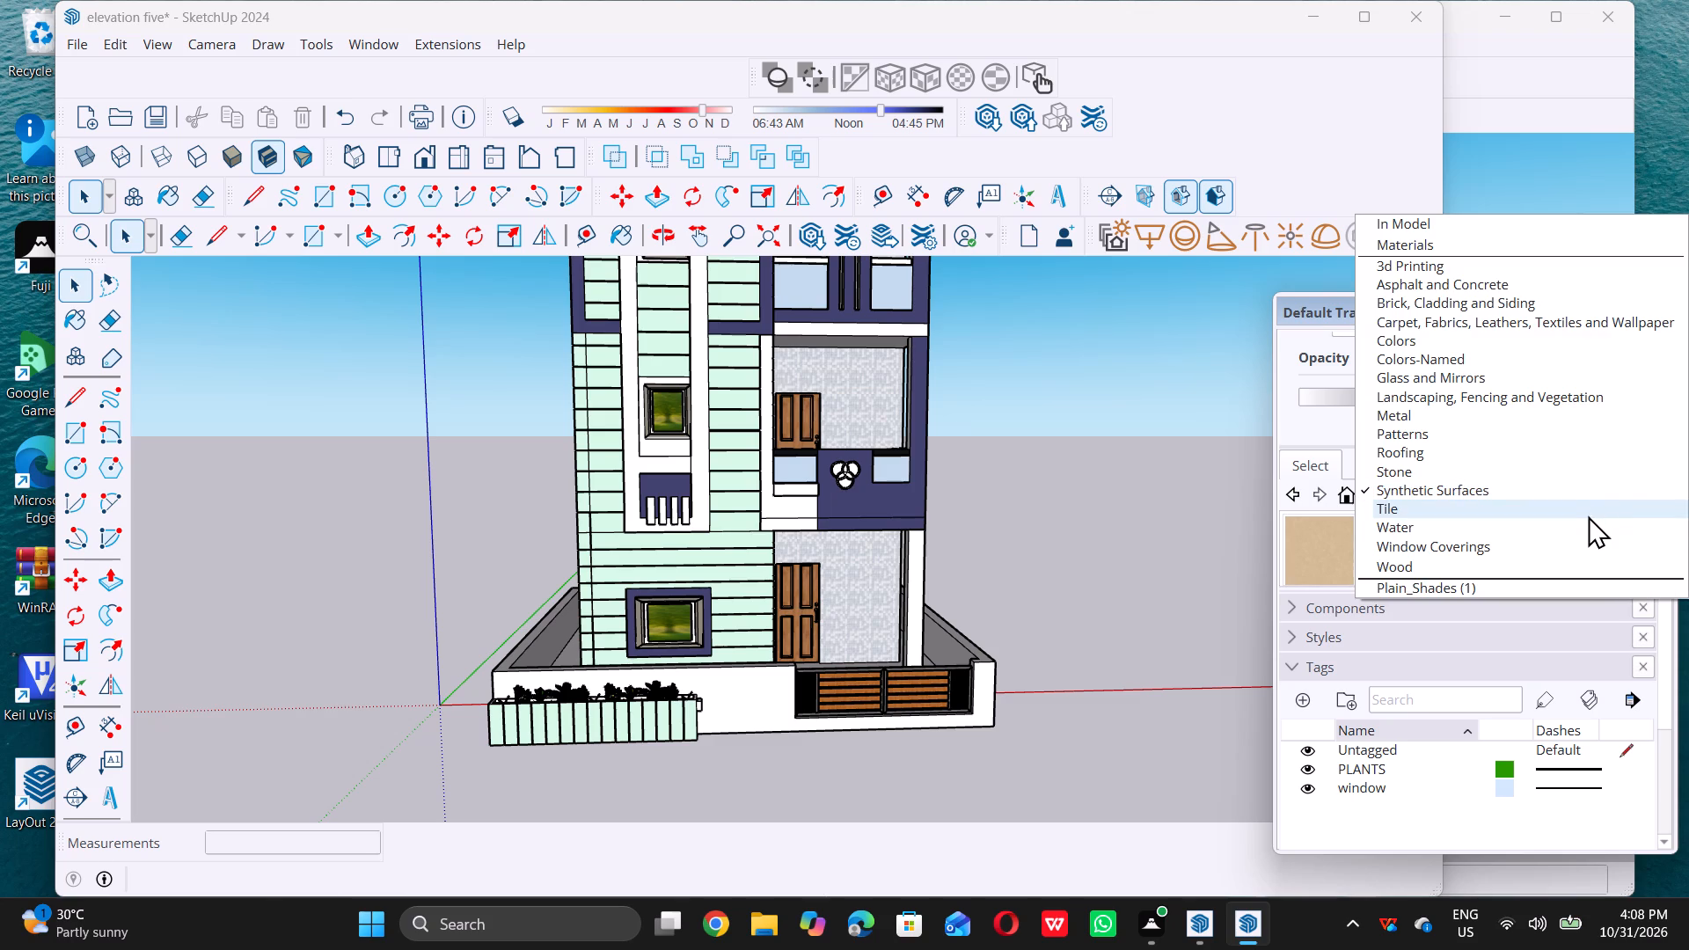
{"action": "scroll", "coordinate": [1576, 542], "scroll_direction": "down", "scroll_amount": 3}
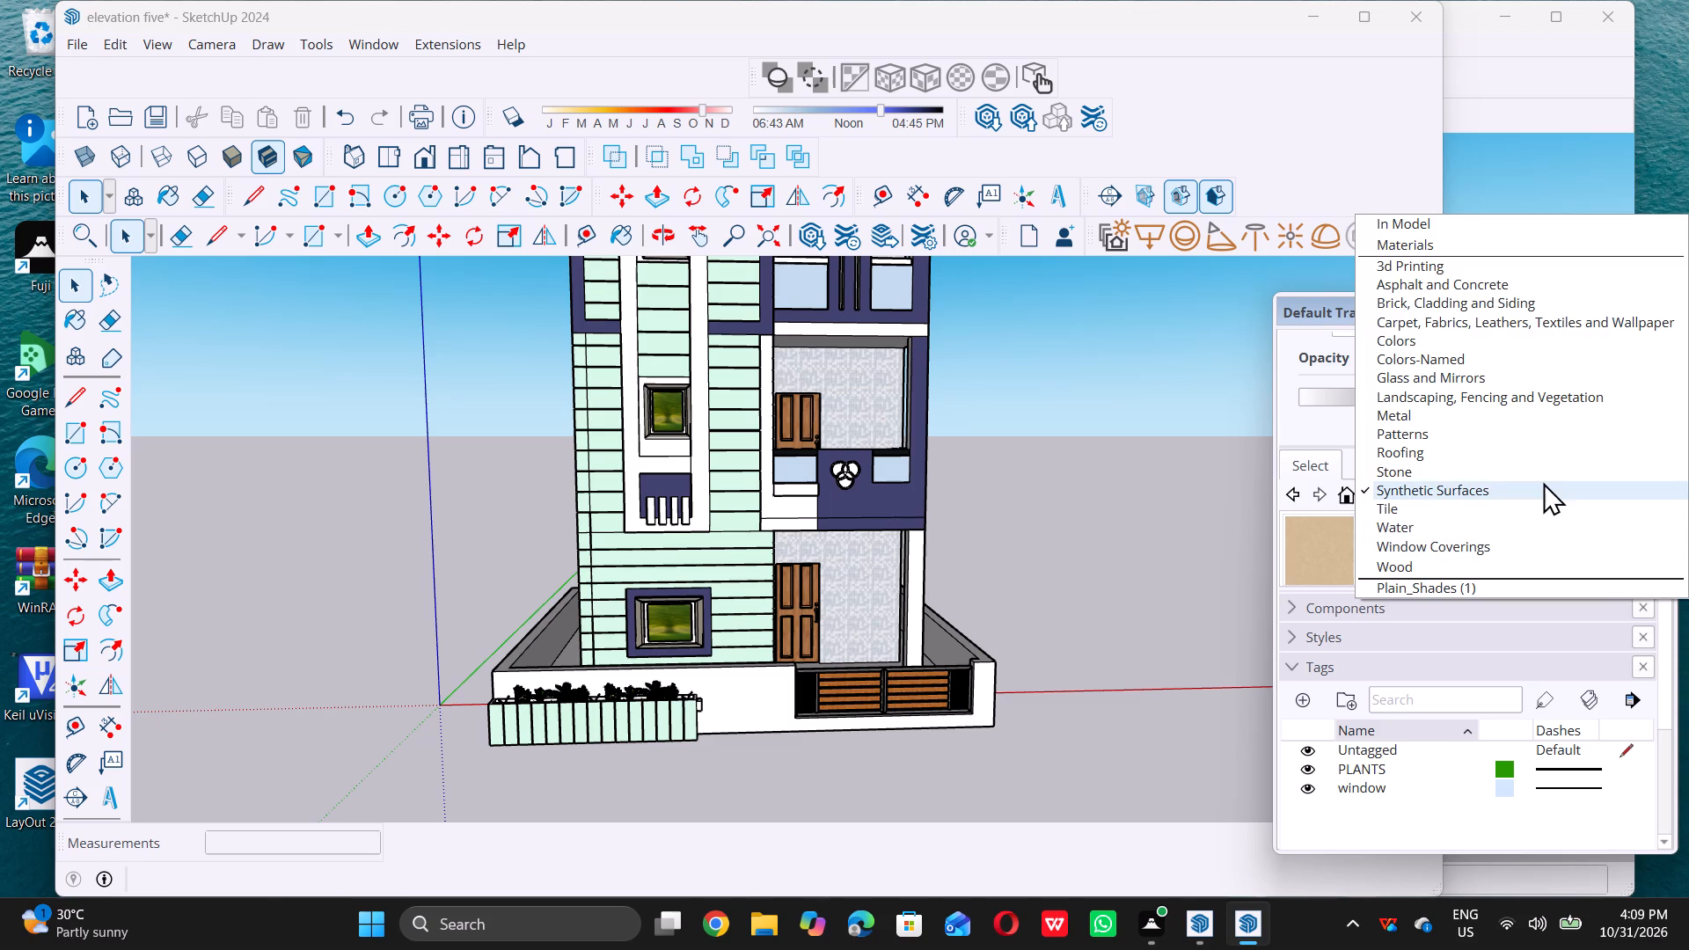
{"action": "left_click", "coordinate": [1508, 427]}
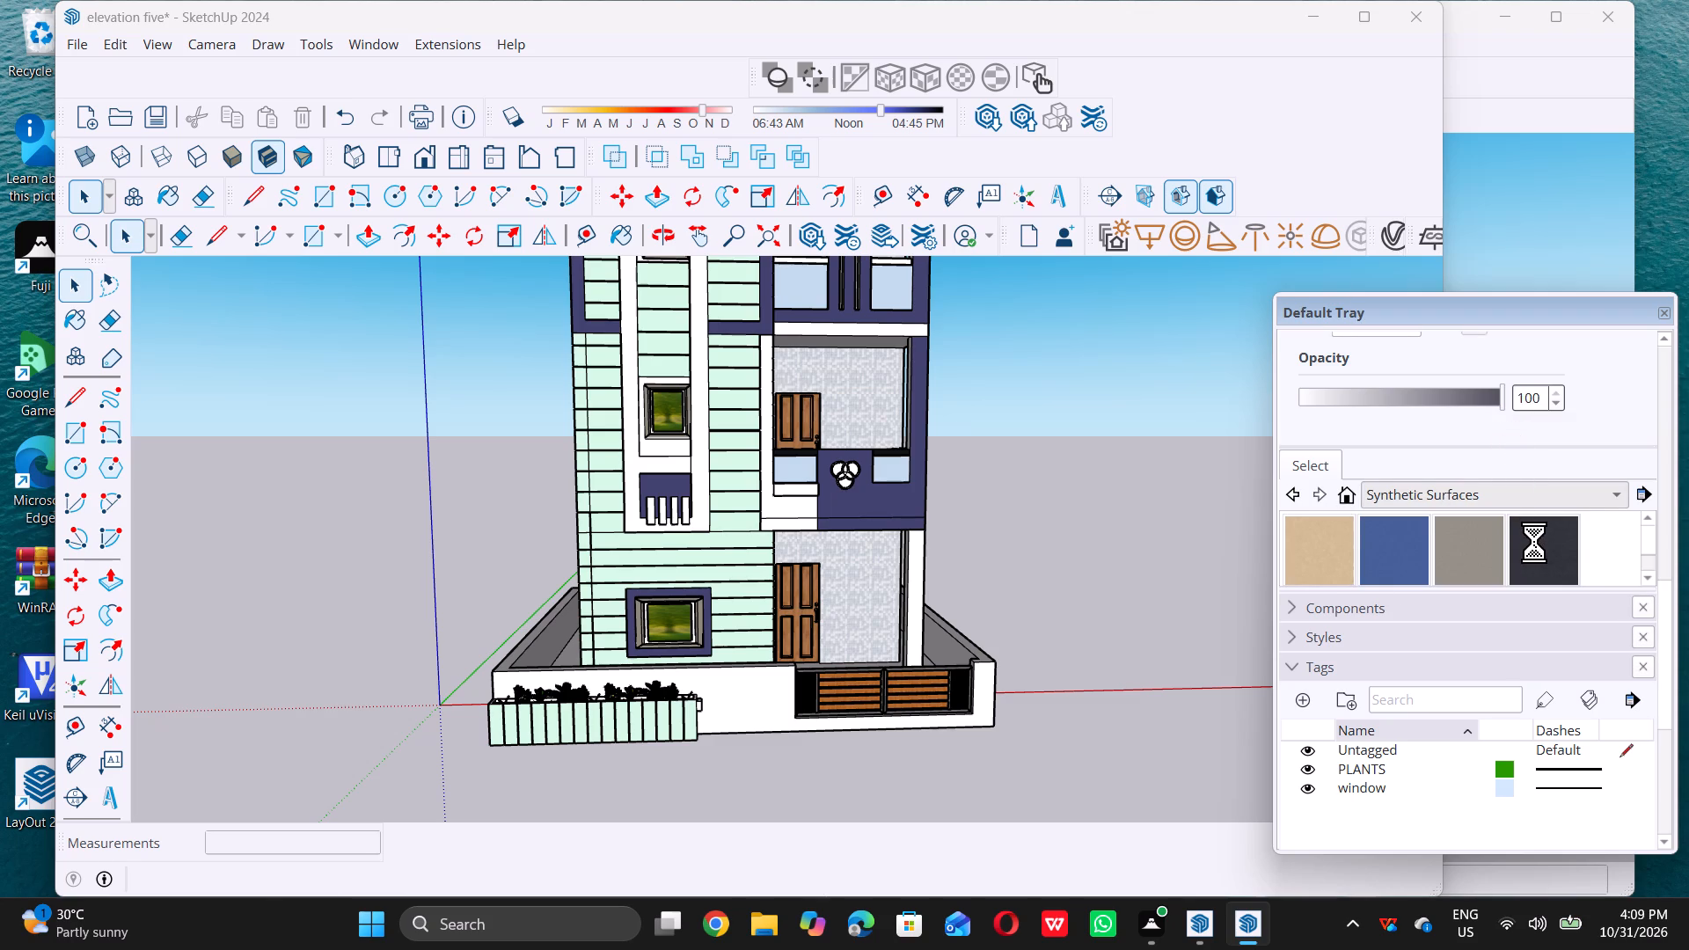
Paint the boundary wall's front with the gray retaining concrete block texture from the Landscaping, Fencing and Vegetation collection.
{"action": "left_click", "coordinate": [1614, 493]}
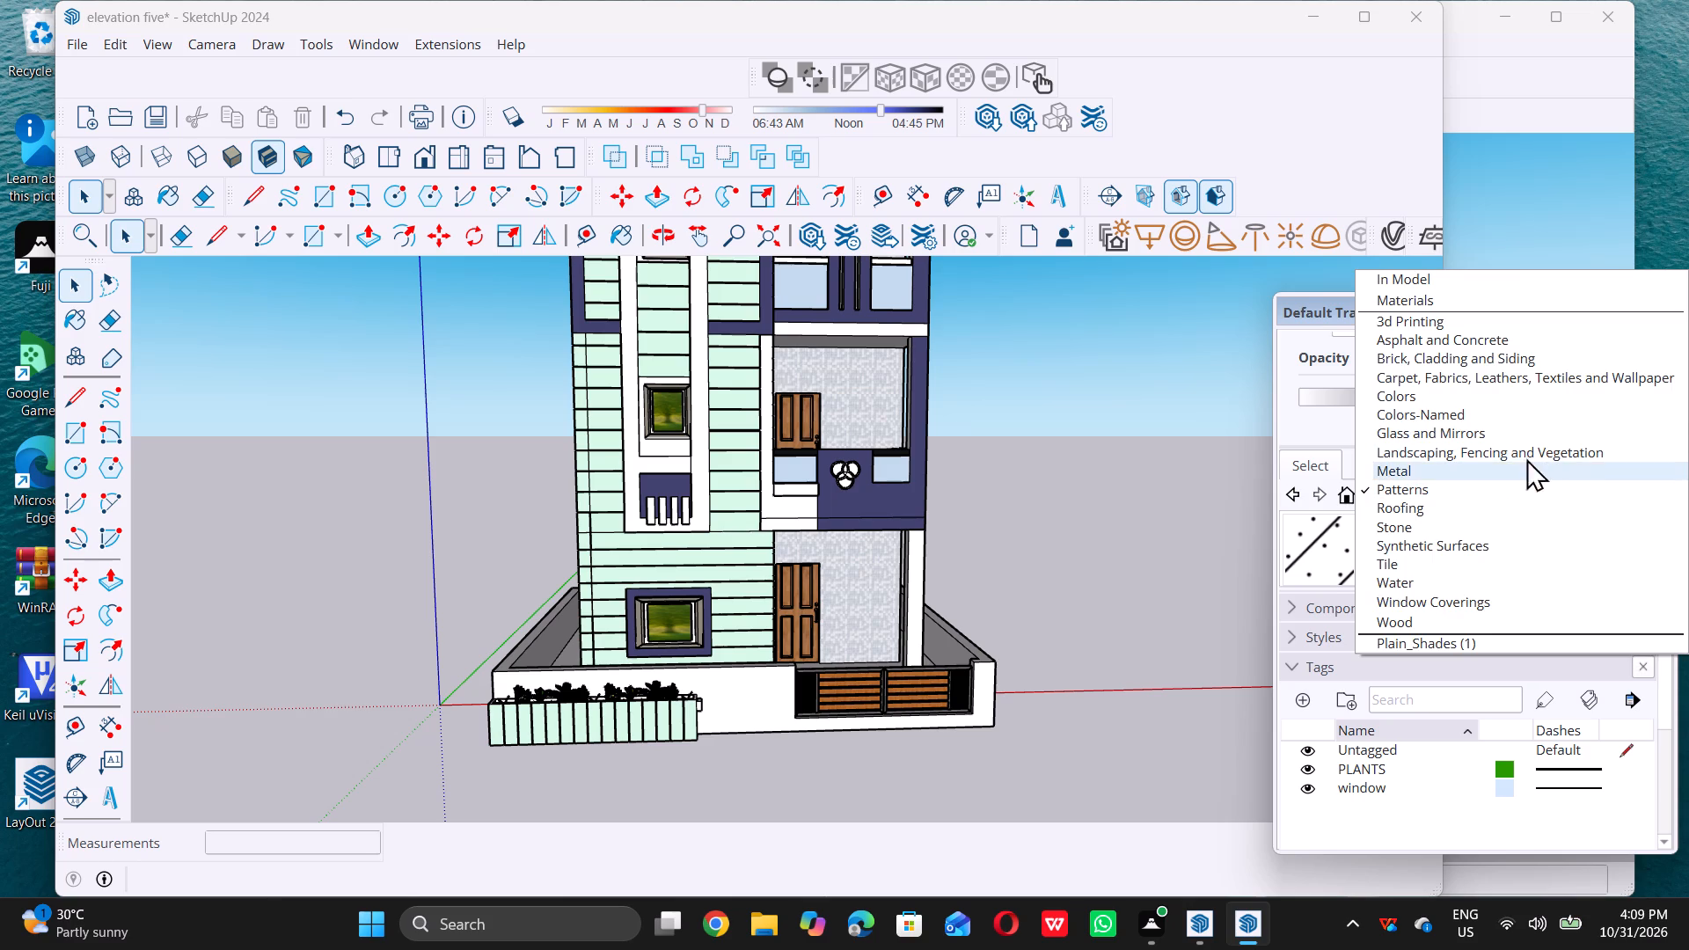
{"action": "triple_click", "coordinate": [1499, 444]}
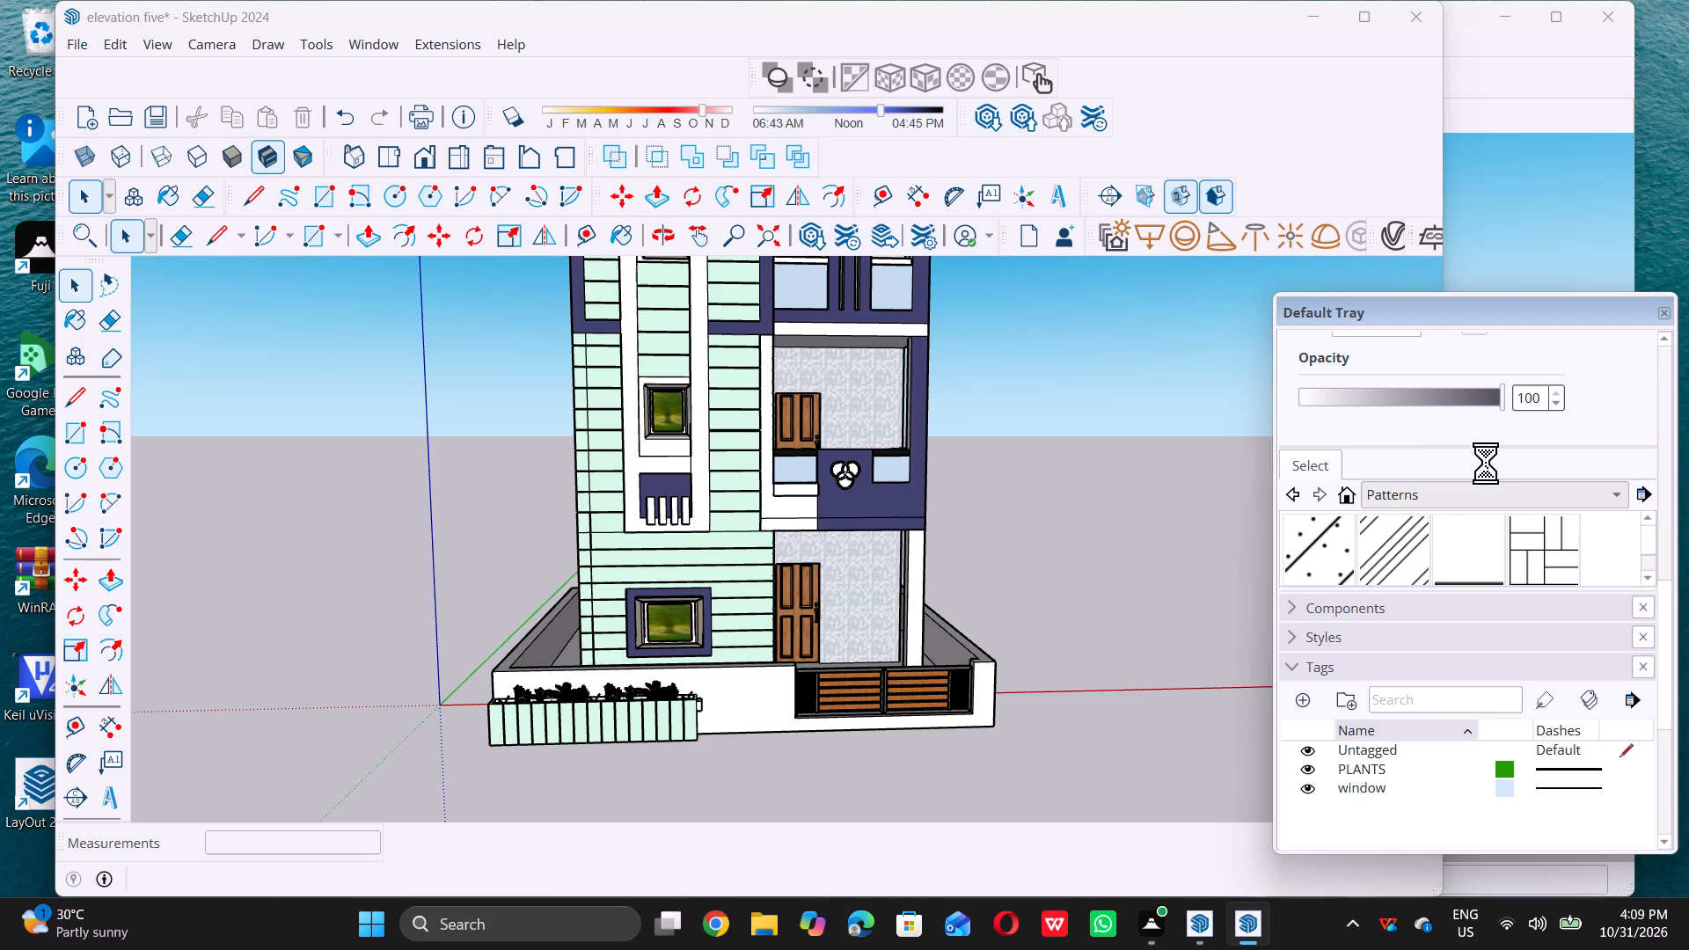
{"action": "scroll", "coordinate": [1473, 529], "scroll_direction": "down", "scroll_amount": 1}
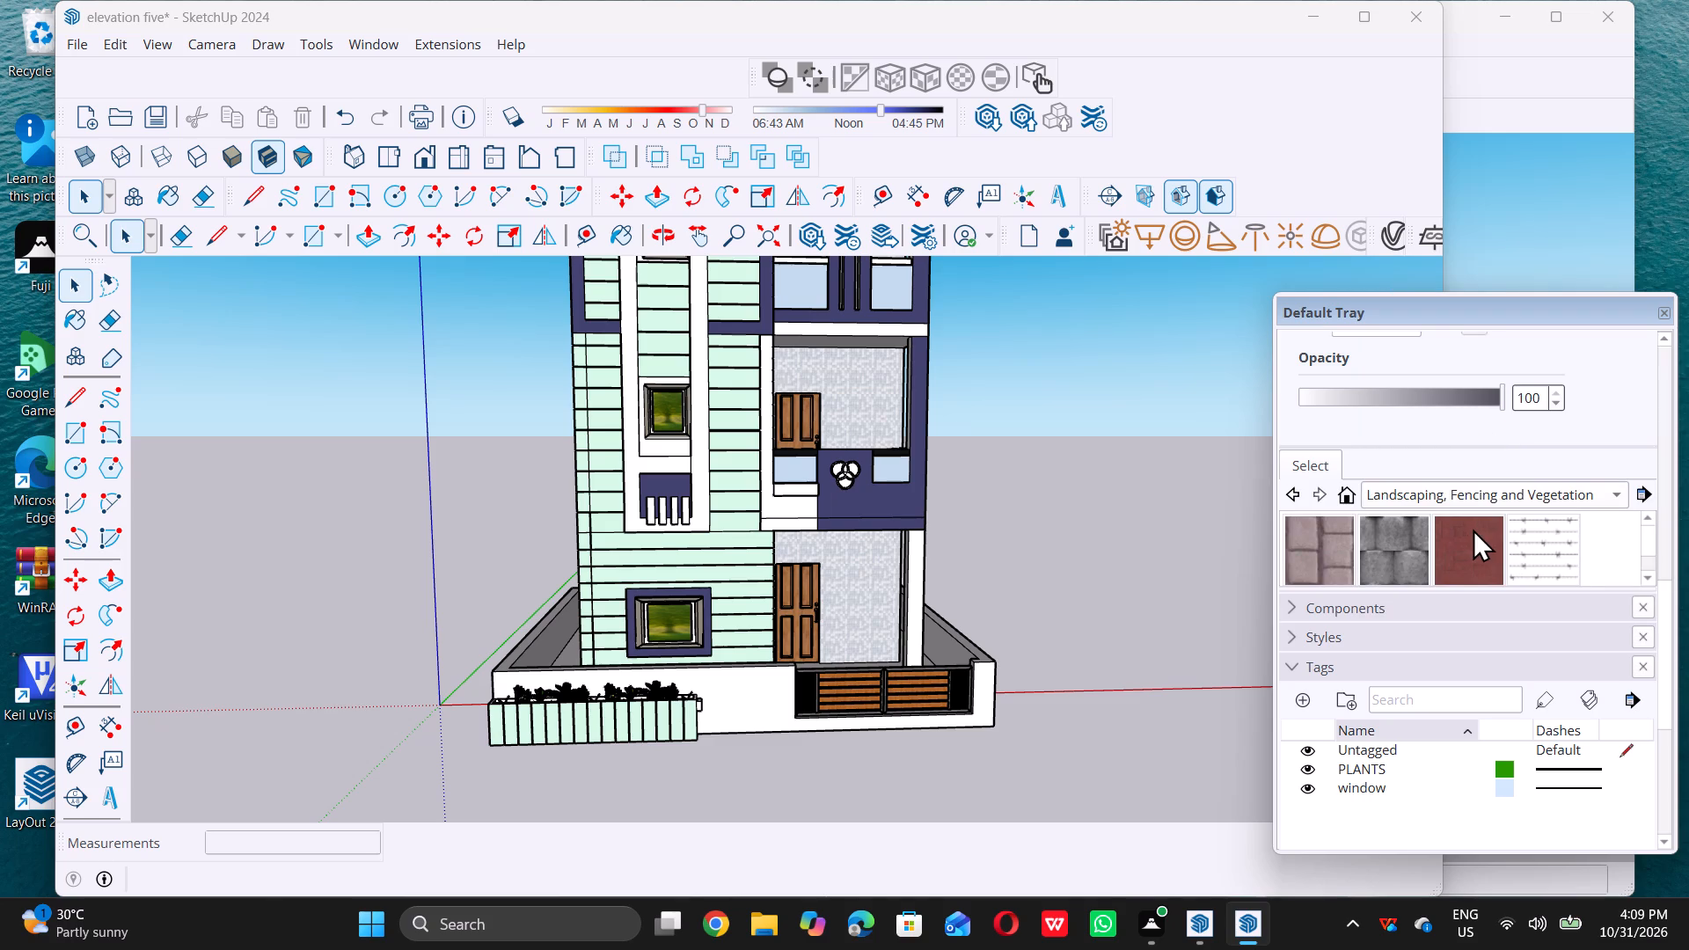
{"action": "scroll", "coordinate": [1473, 529], "scroll_direction": "down", "scroll_amount": 2}
{"action": "scroll", "coordinate": [1473, 529], "scroll_direction": "up", "scroll_amount": 3}
{"action": "scroll", "coordinate": [1407, 544], "scroll_direction": "down", "scroll_amount": 9}
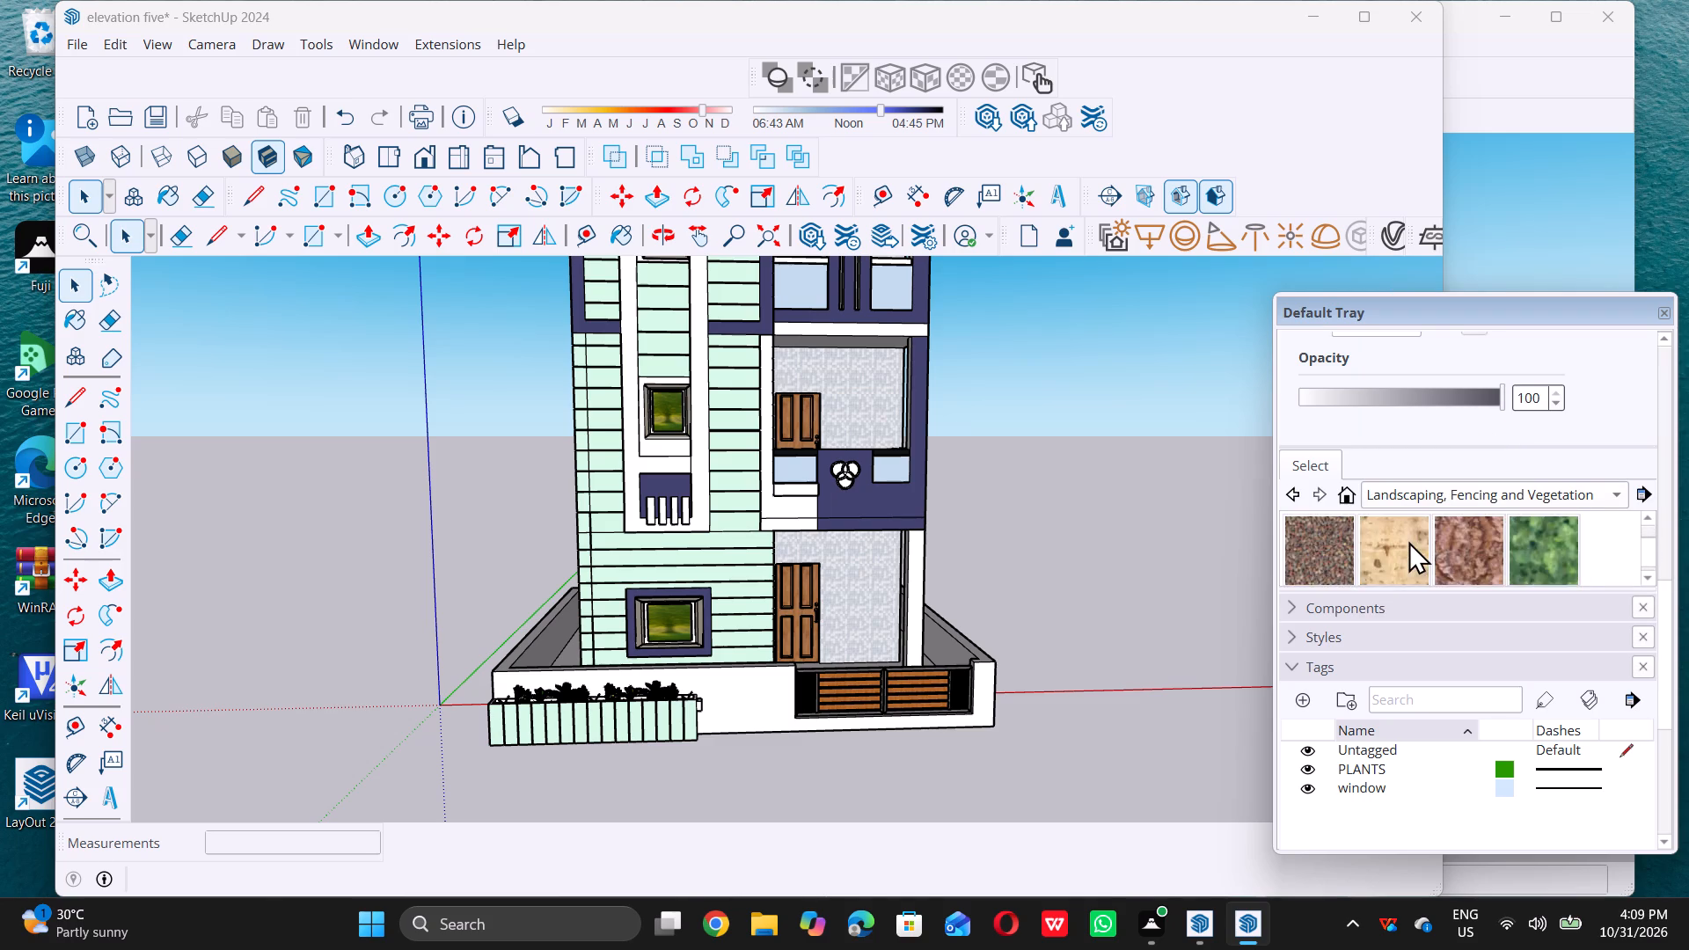
{"action": "scroll", "coordinate": [1408, 541], "scroll_direction": "down", "scroll_amount": 7}
{"action": "scroll", "coordinate": [1411, 540], "scroll_direction": "up", "scroll_amount": 6}
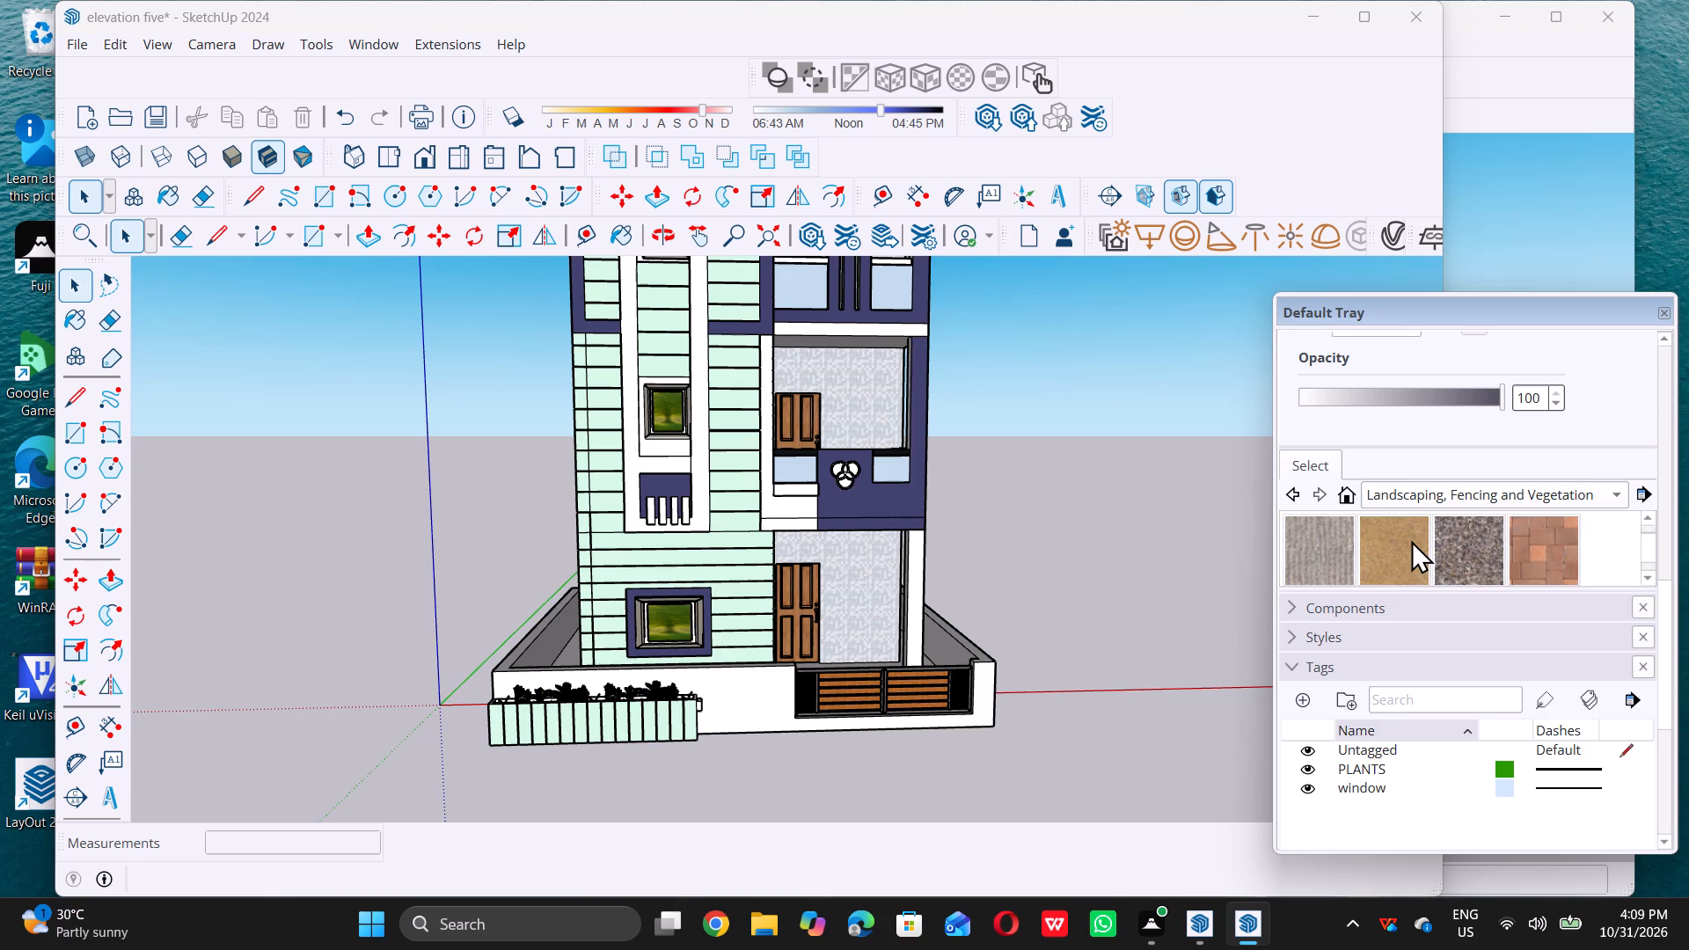
{"action": "scroll", "coordinate": [1412, 539], "scroll_direction": "up", "scroll_amount": 13}
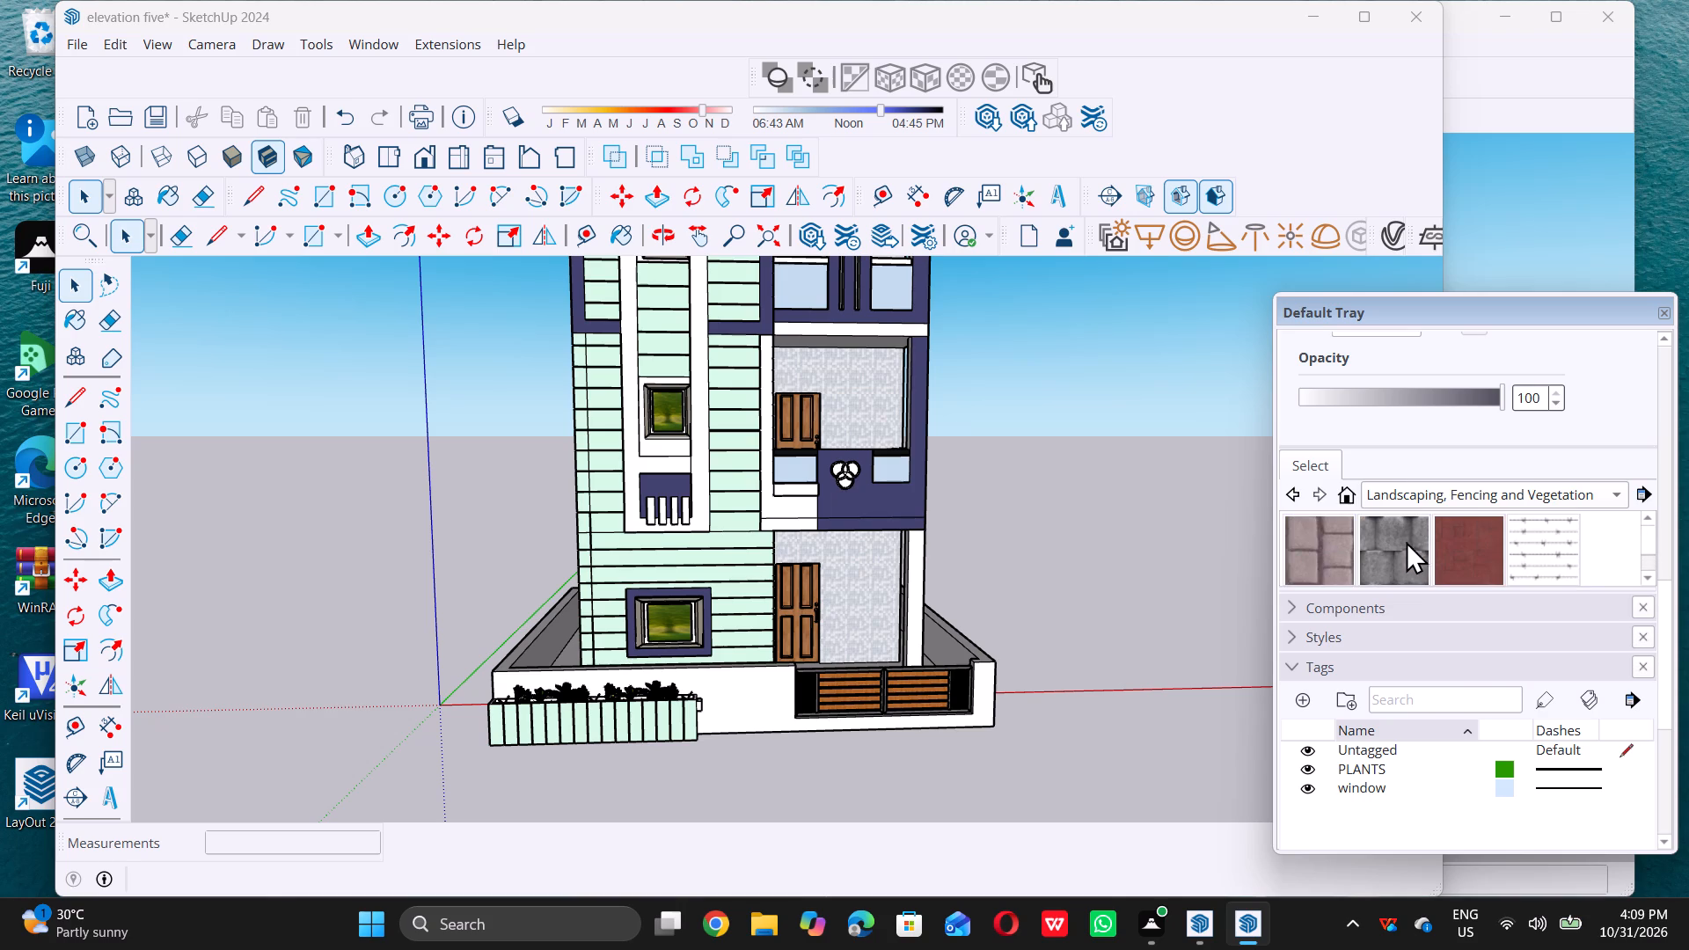
{"action": "left_click", "coordinate": [1400, 544]}
{"action": "double_click", "coordinate": [735, 710]}
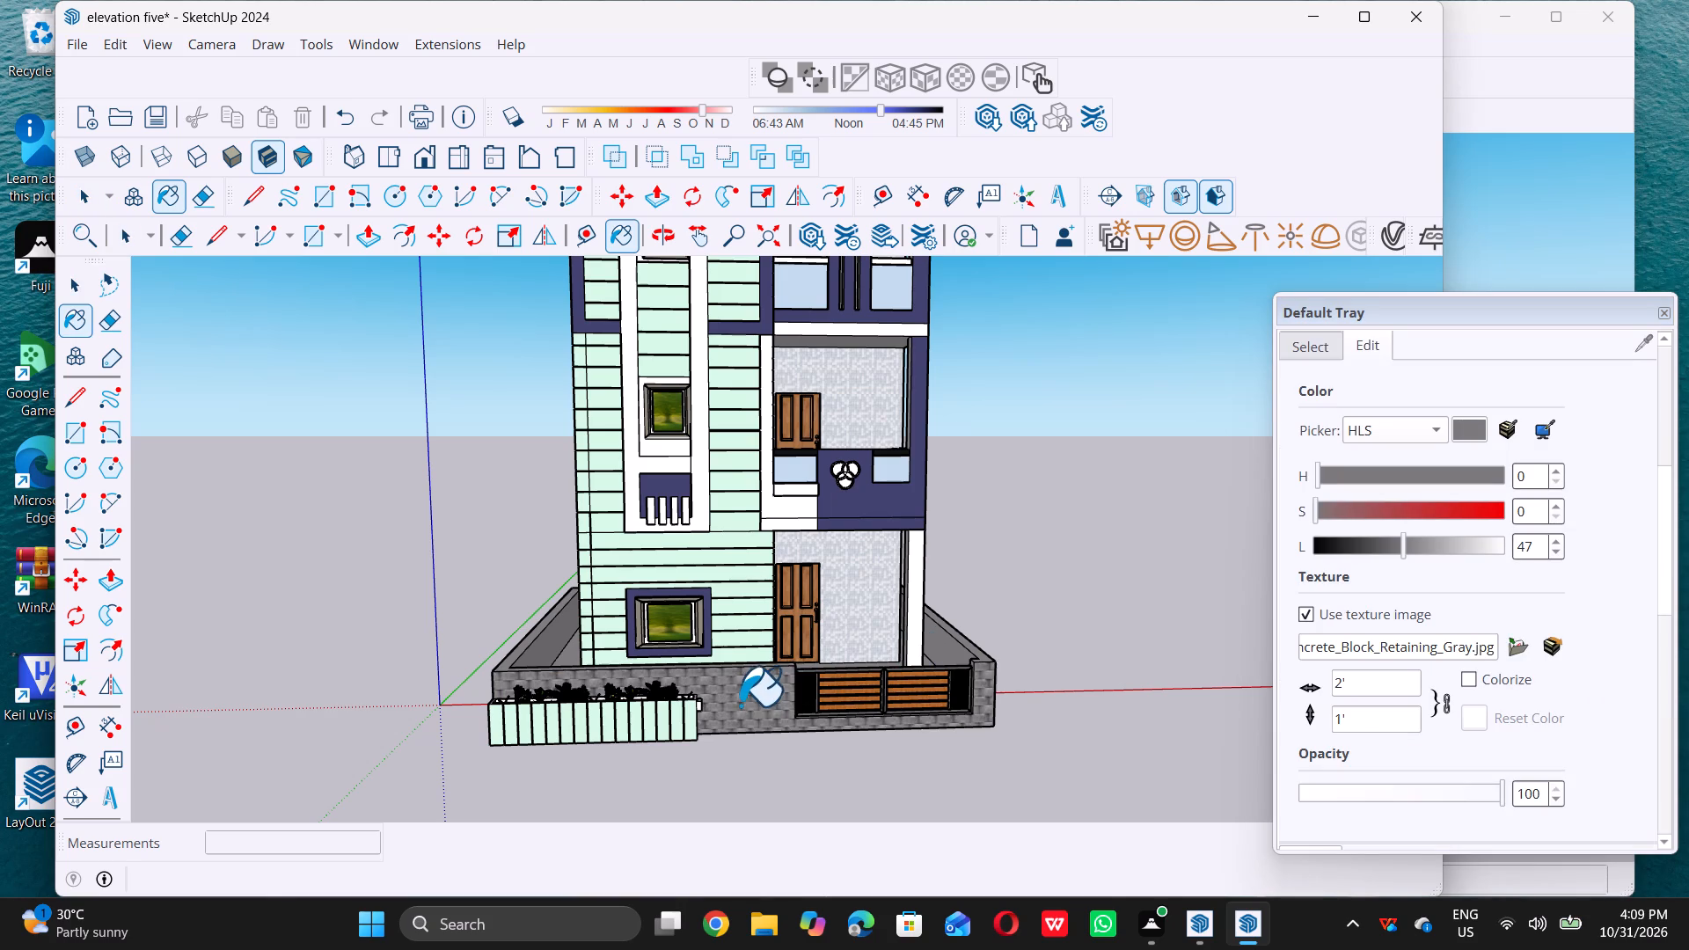
Paint the boundary wall's outer faces along the house's left side and rear with the same gray concrete block.
{"action": "middle_click_drag", "start_coordinate": [729, 710], "coordinate": [1148, 699]}
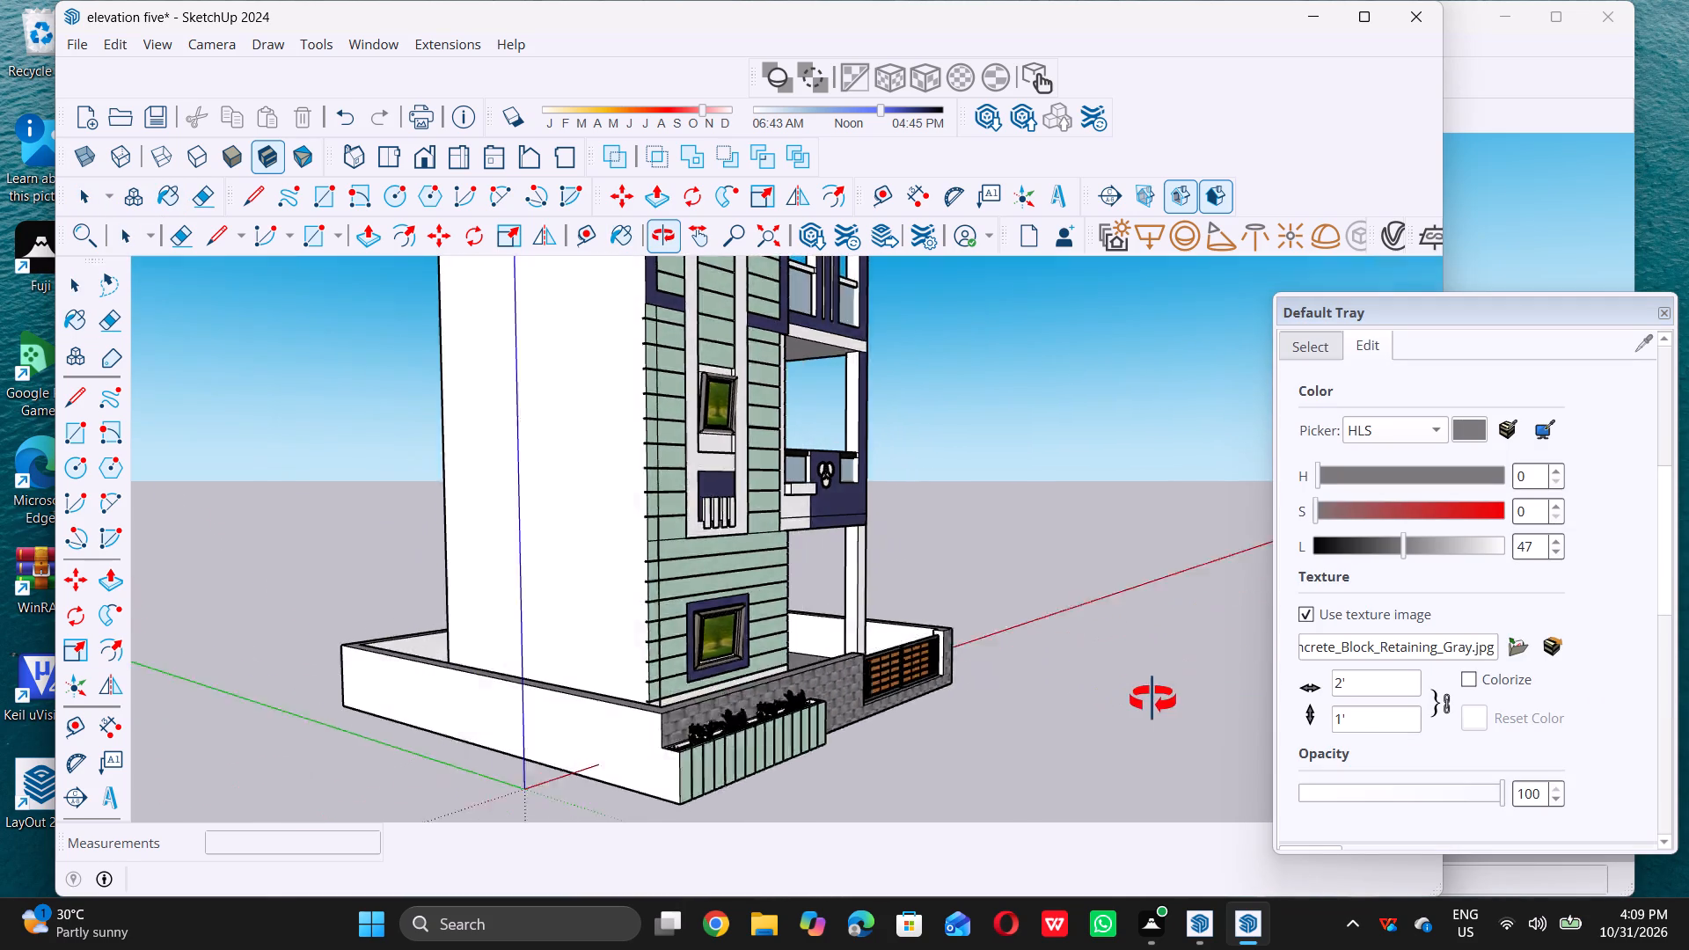
{"action": "left_click", "coordinate": [705, 760]}
{"action": "scroll", "coordinate": [836, 748], "scroll_direction": "down", "scroll_amount": 6}
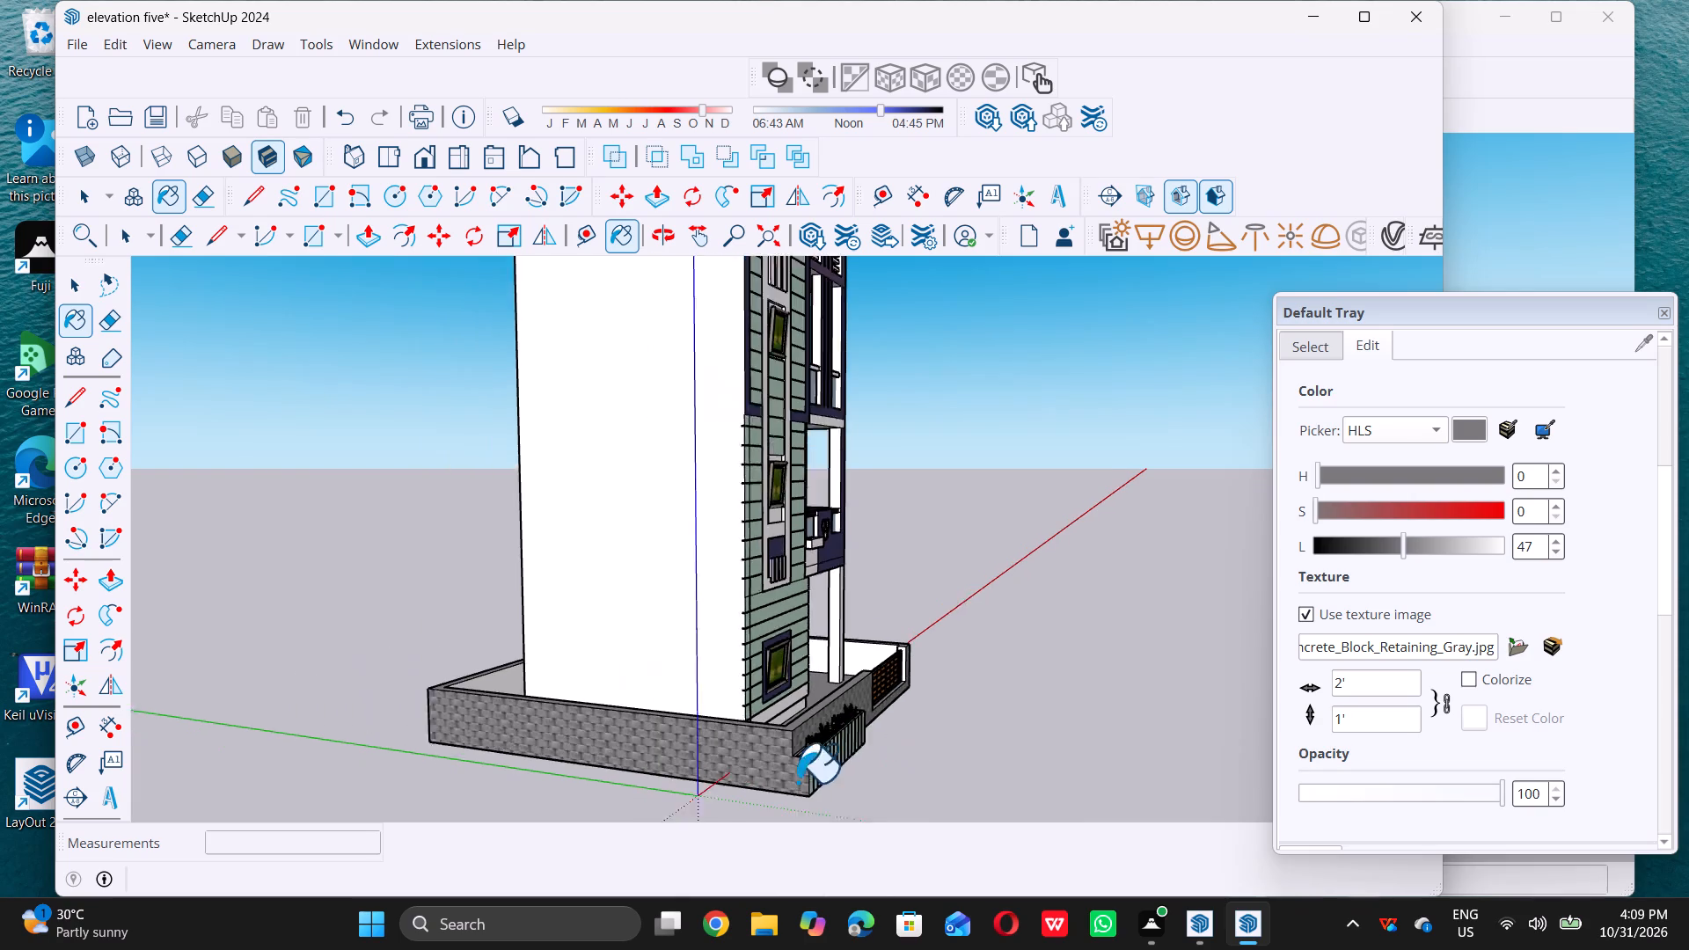
{"action": "middle_click_drag", "start_coordinate": [531, 803], "coordinate": [1075, 760]}
{"action": "scroll", "coordinate": [765, 796], "scroll_direction": "up", "scroll_amount": 4}
{"action": "double_click", "coordinate": [781, 777]}
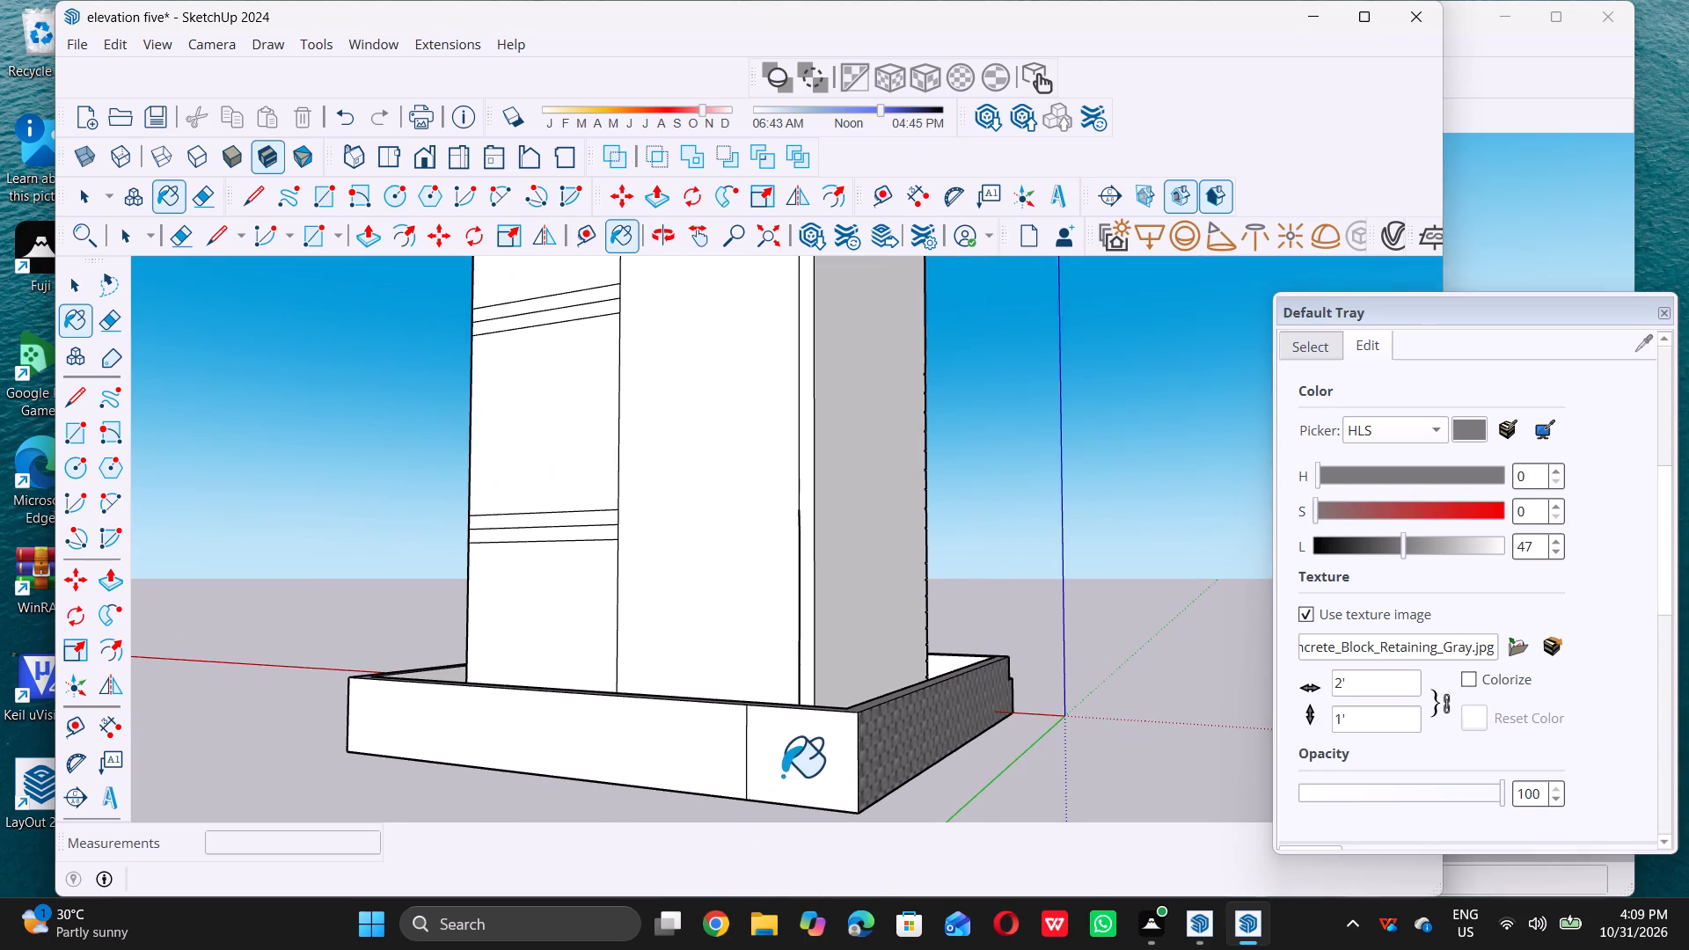
{"action": "left_click", "coordinate": [673, 764]}
Apply the gray concrete block to the boundary wall's inner faces at the rear and along the right side.
{"action": "scroll", "coordinate": [927, 720], "scroll_direction": "down", "scroll_amount": 3}
{"action": "middle_click_drag", "start_coordinate": [918, 730], "coordinate": [504, 837]}
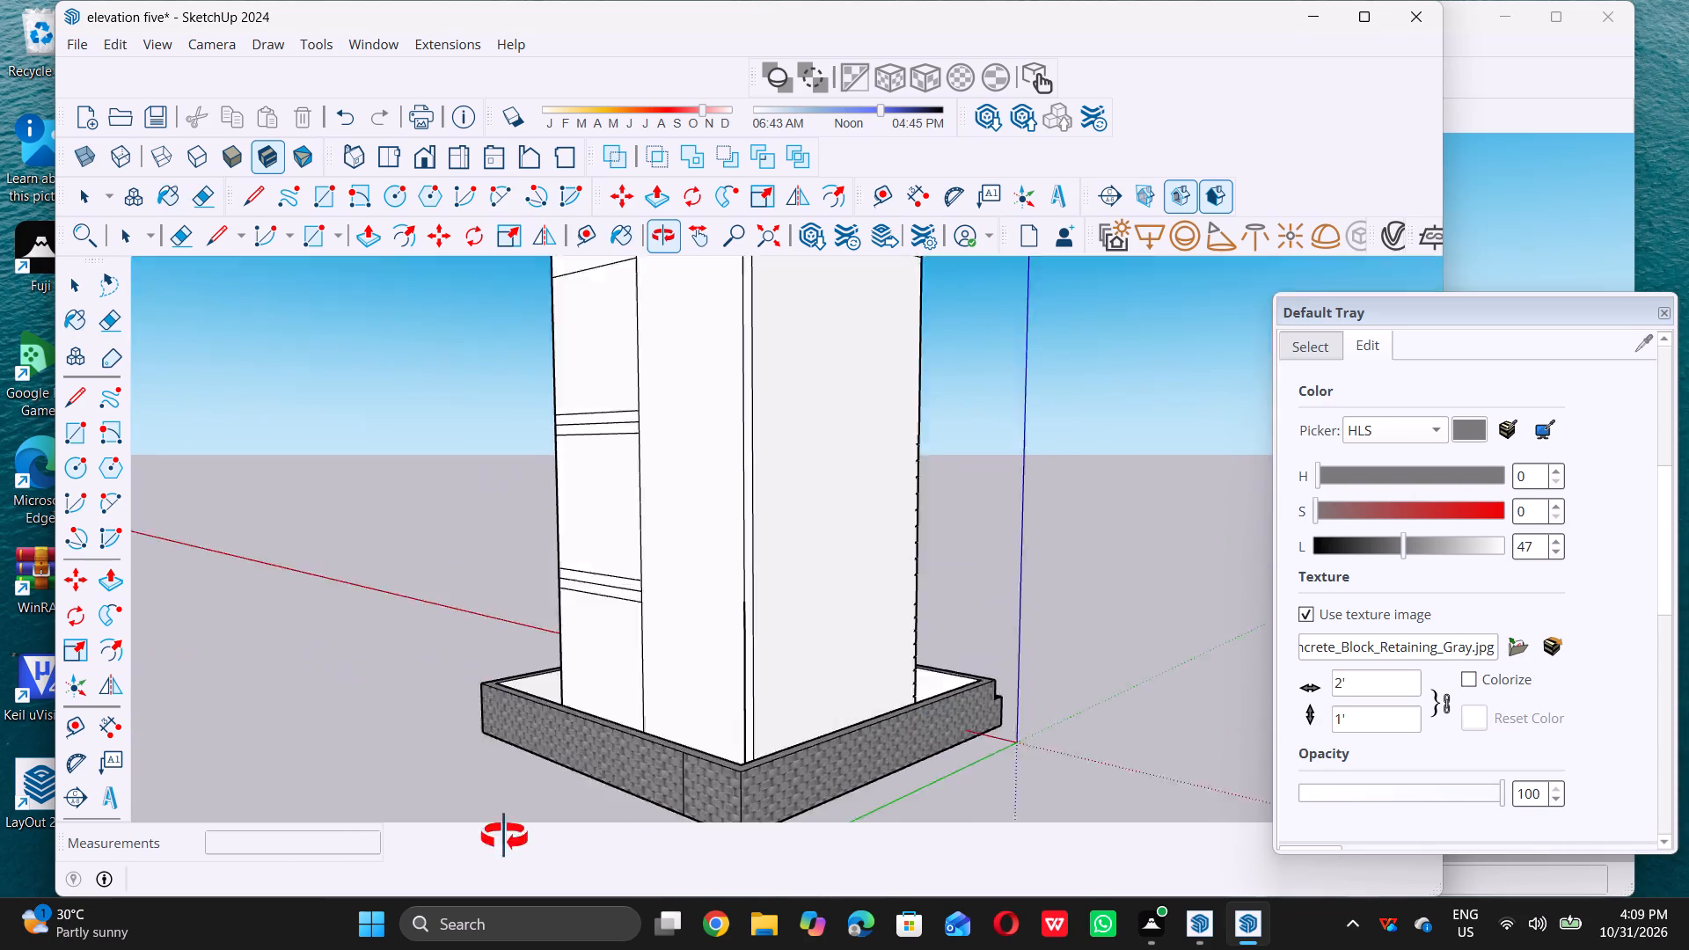
{"action": "middle_click_drag", "start_coordinate": [504, 837], "coordinate": [311, 864]}
{"action": "middle_click", "coordinate": [282, 864]}
{"action": "middle_click_drag", "start_coordinate": [940, 709], "coordinate": [904, 702]}
{"action": "middle_click_drag", "start_coordinate": [896, 697], "coordinate": [695, 669]}
{"action": "middle_click", "coordinate": [693, 669]}
{"action": "middle_click_drag", "start_coordinate": [686, 669], "coordinate": [635, 668]}
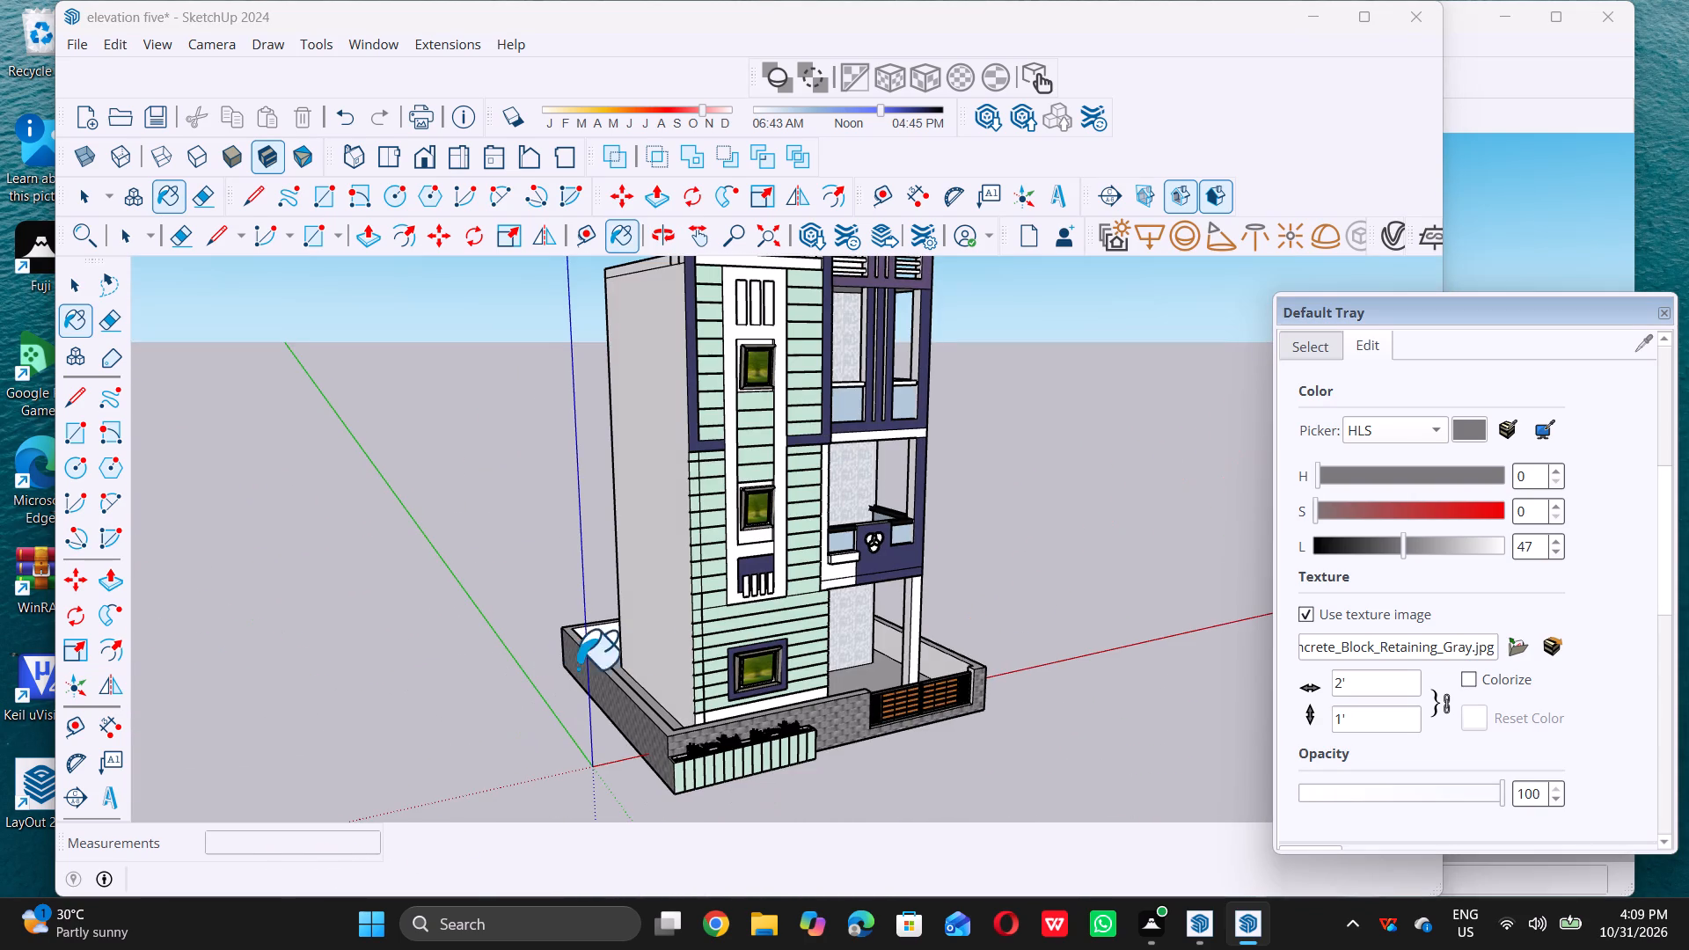
{"action": "middle_click_drag", "start_coordinate": [903, 736], "coordinate": [624, 700]}
{"action": "middle_click", "coordinate": [624, 700]}
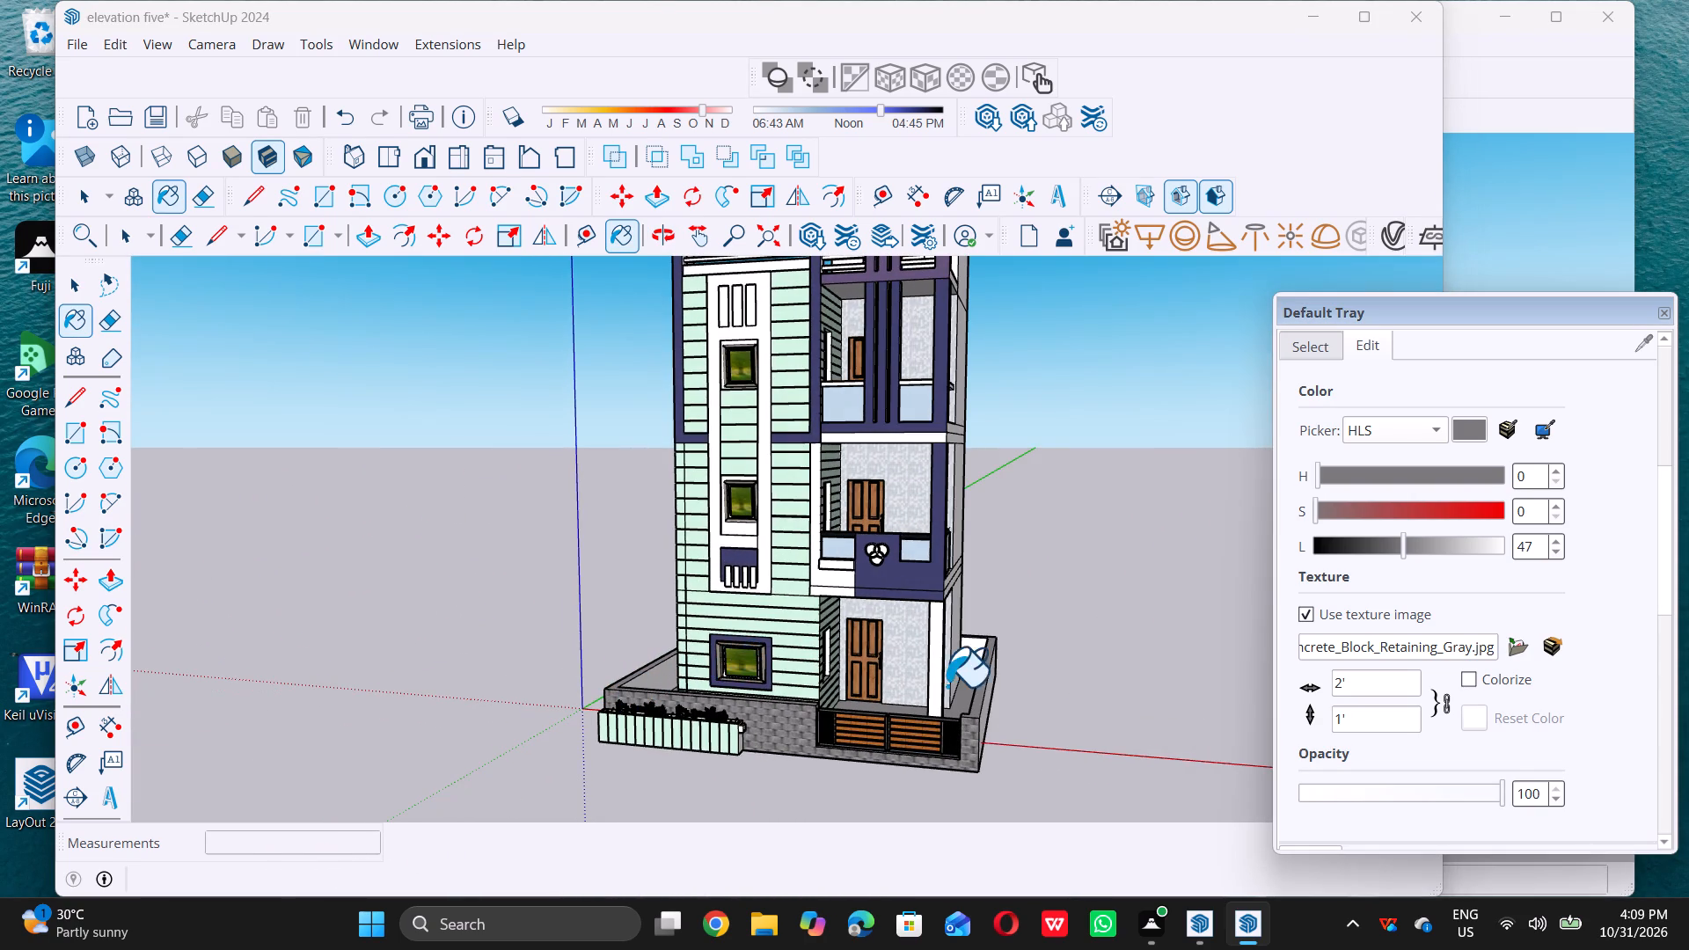
{"action": "scroll", "coordinate": [954, 674], "scroll_direction": "up", "scroll_amount": 15}
{"action": "double_click", "coordinate": [1006, 618]}
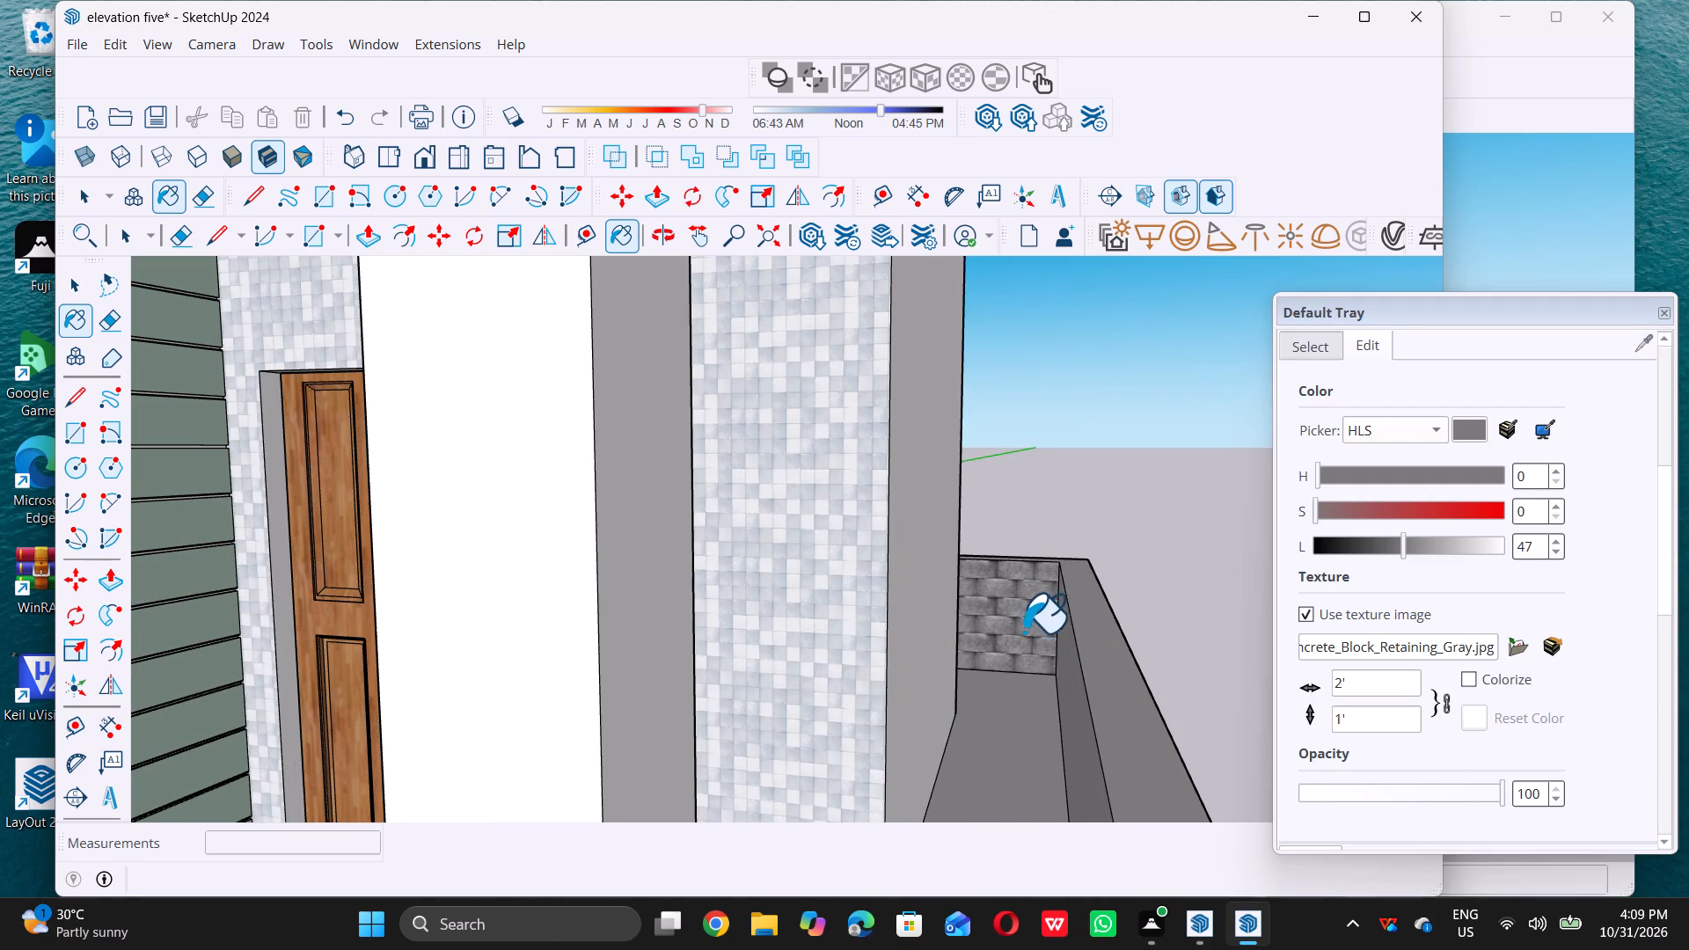
{"action": "middle_click_drag", "start_coordinate": [1035, 692], "coordinate": [1131, 693]}
{"action": "middle_click", "coordinate": [1131, 693]}
{"action": "scroll", "coordinate": [1140, 691], "scroll_direction": "up", "scroll_amount": 4}
{"action": "left_click", "coordinate": [1140, 689]}
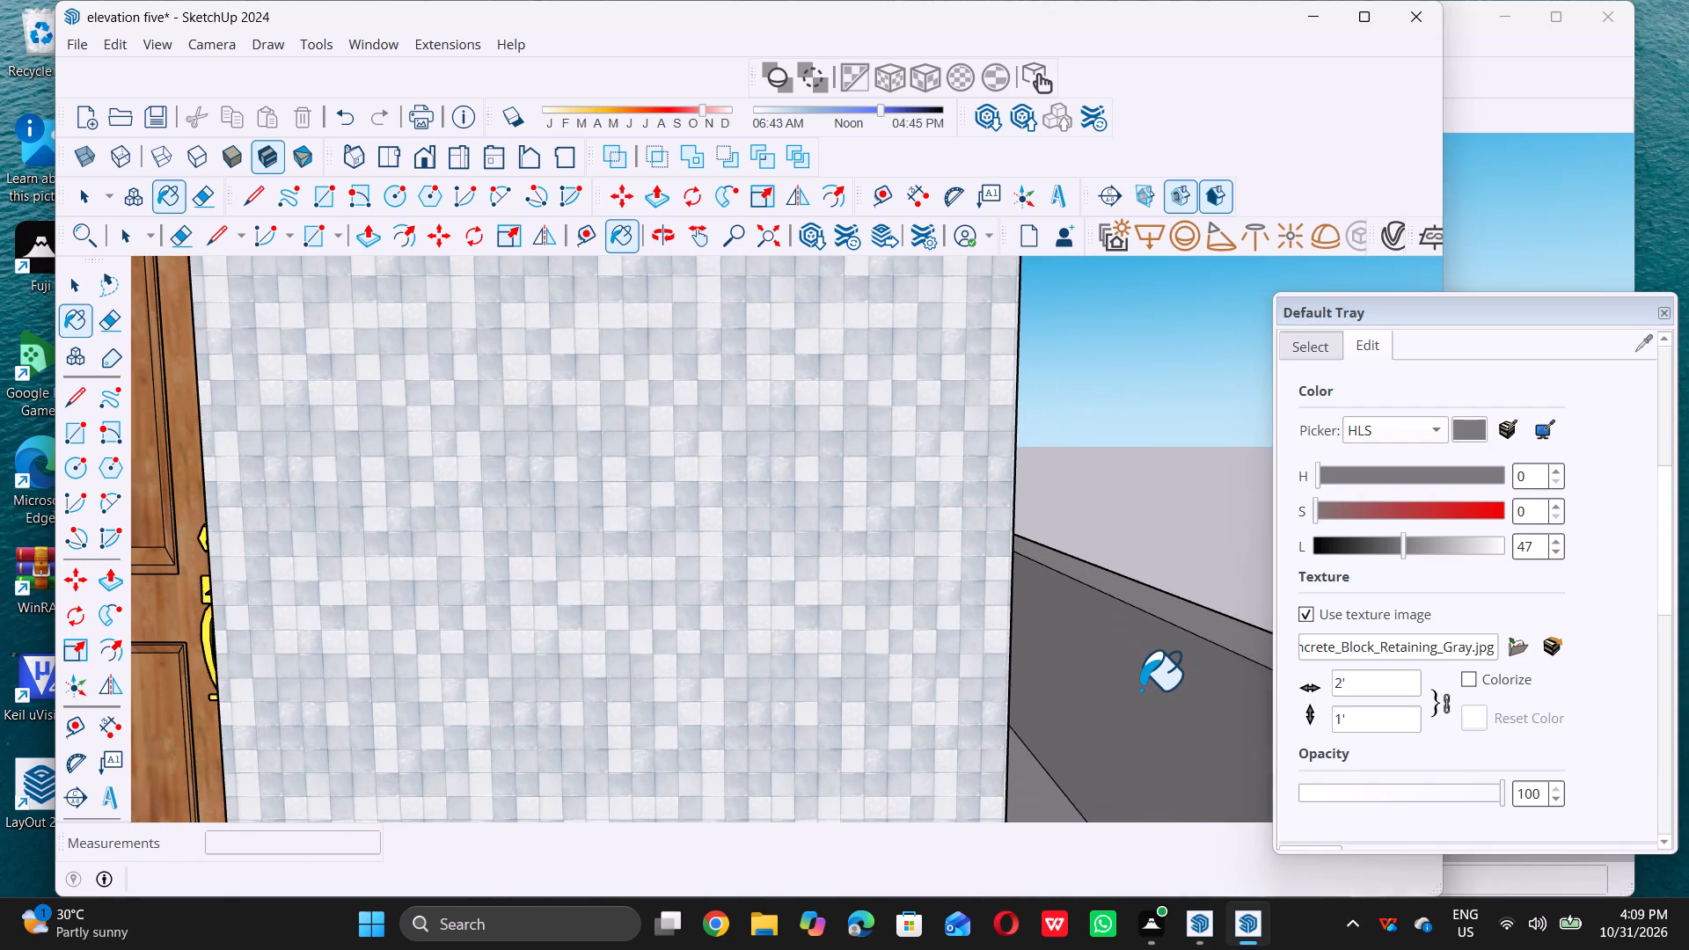
Apply the gray concrete block to the boundary wall's inner faces on the left side and behind the front planter.
{"action": "scroll", "coordinate": [1130, 681], "scroll_direction": "down", "scroll_amount": 19}
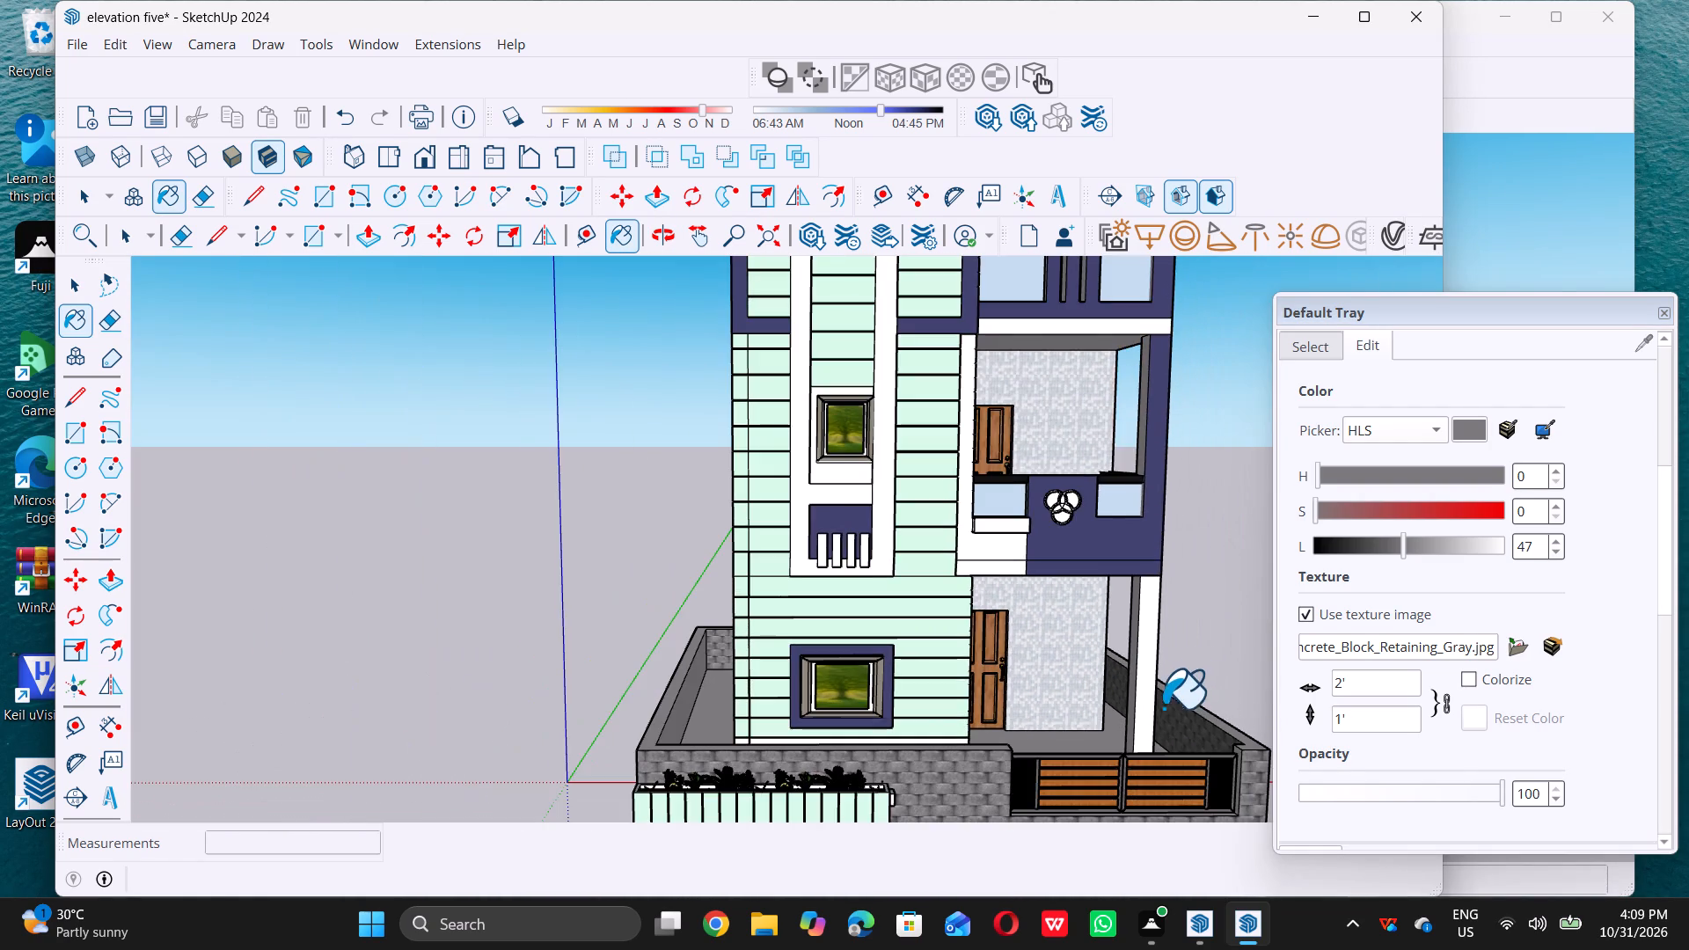
{"action": "middle_click_drag", "start_coordinate": [1144, 736], "coordinate": [670, 805]}
{"action": "middle_click", "coordinate": [667, 806]}
{"action": "scroll", "coordinate": [729, 702], "scroll_direction": "up", "scroll_amount": 5}
{"action": "left_click", "coordinate": [700, 690]}
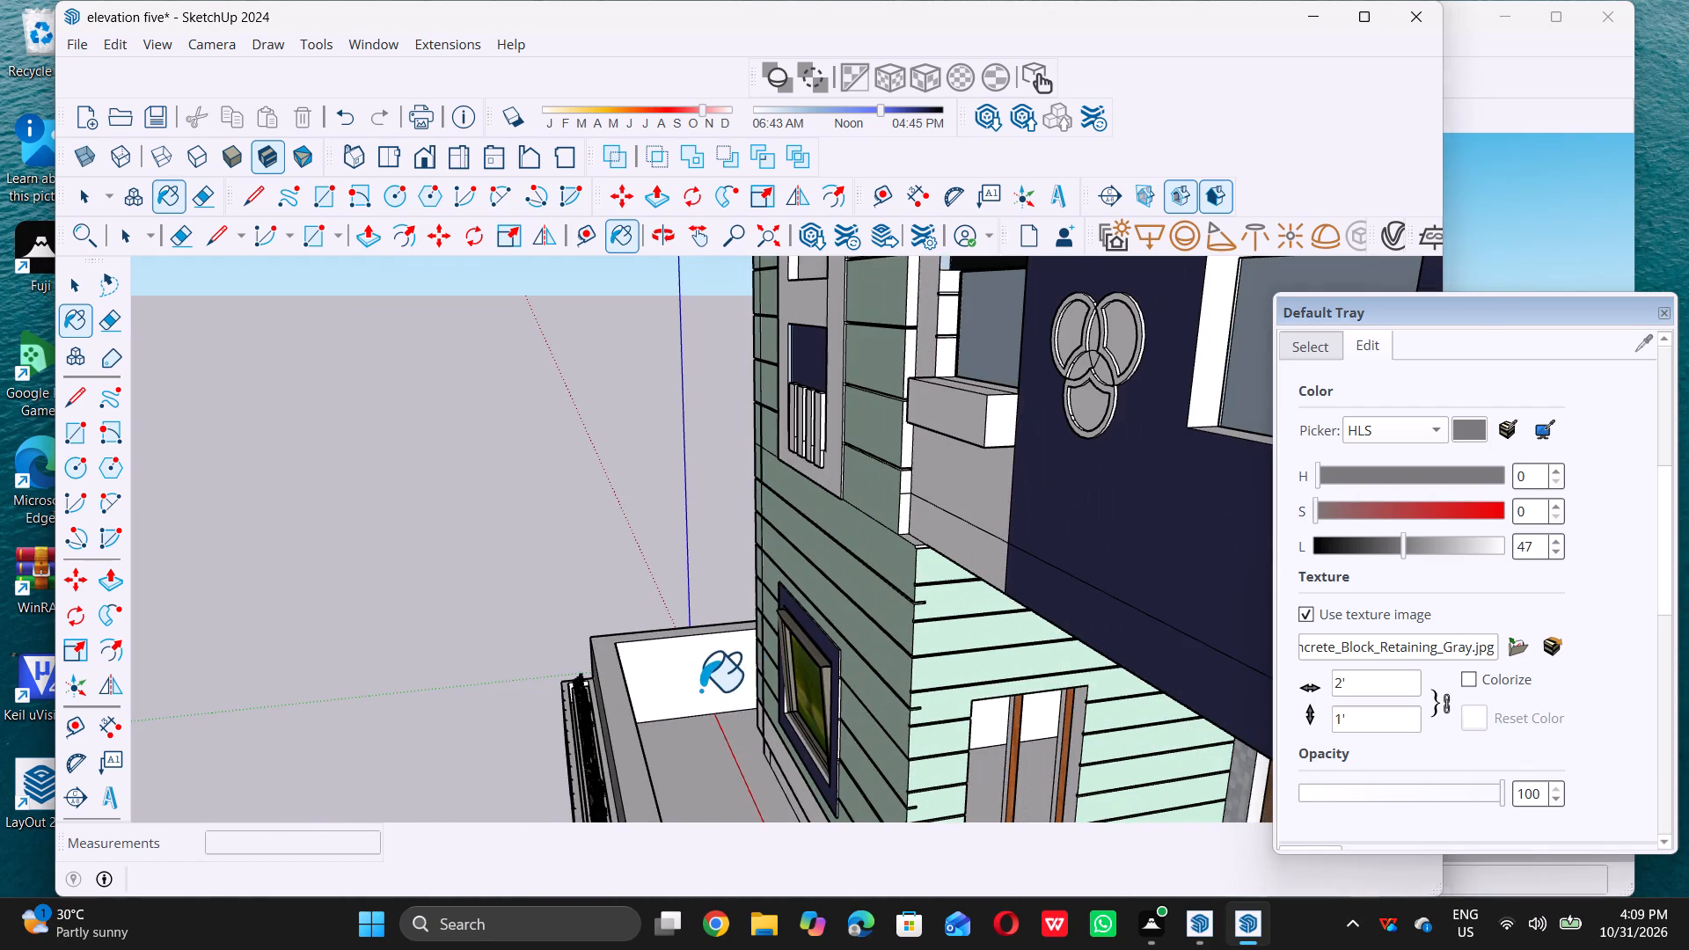
{"action": "scroll", "coordinate": [702, 687], "scroll_direction": "down", "scroll_amount": 5}
{"action": "middle_click_drag", "start_coordinate": [755, 750], "coordinate": [589, 771]}
{"action": "middle_click", "coordinate": [589, 771]}
{"action": "middle_click", "coordinate": [589, 771]}
{"action": "scroll", "coordinate": [707, 739], "scroll_direction": "up", "scroll_amount": 2}
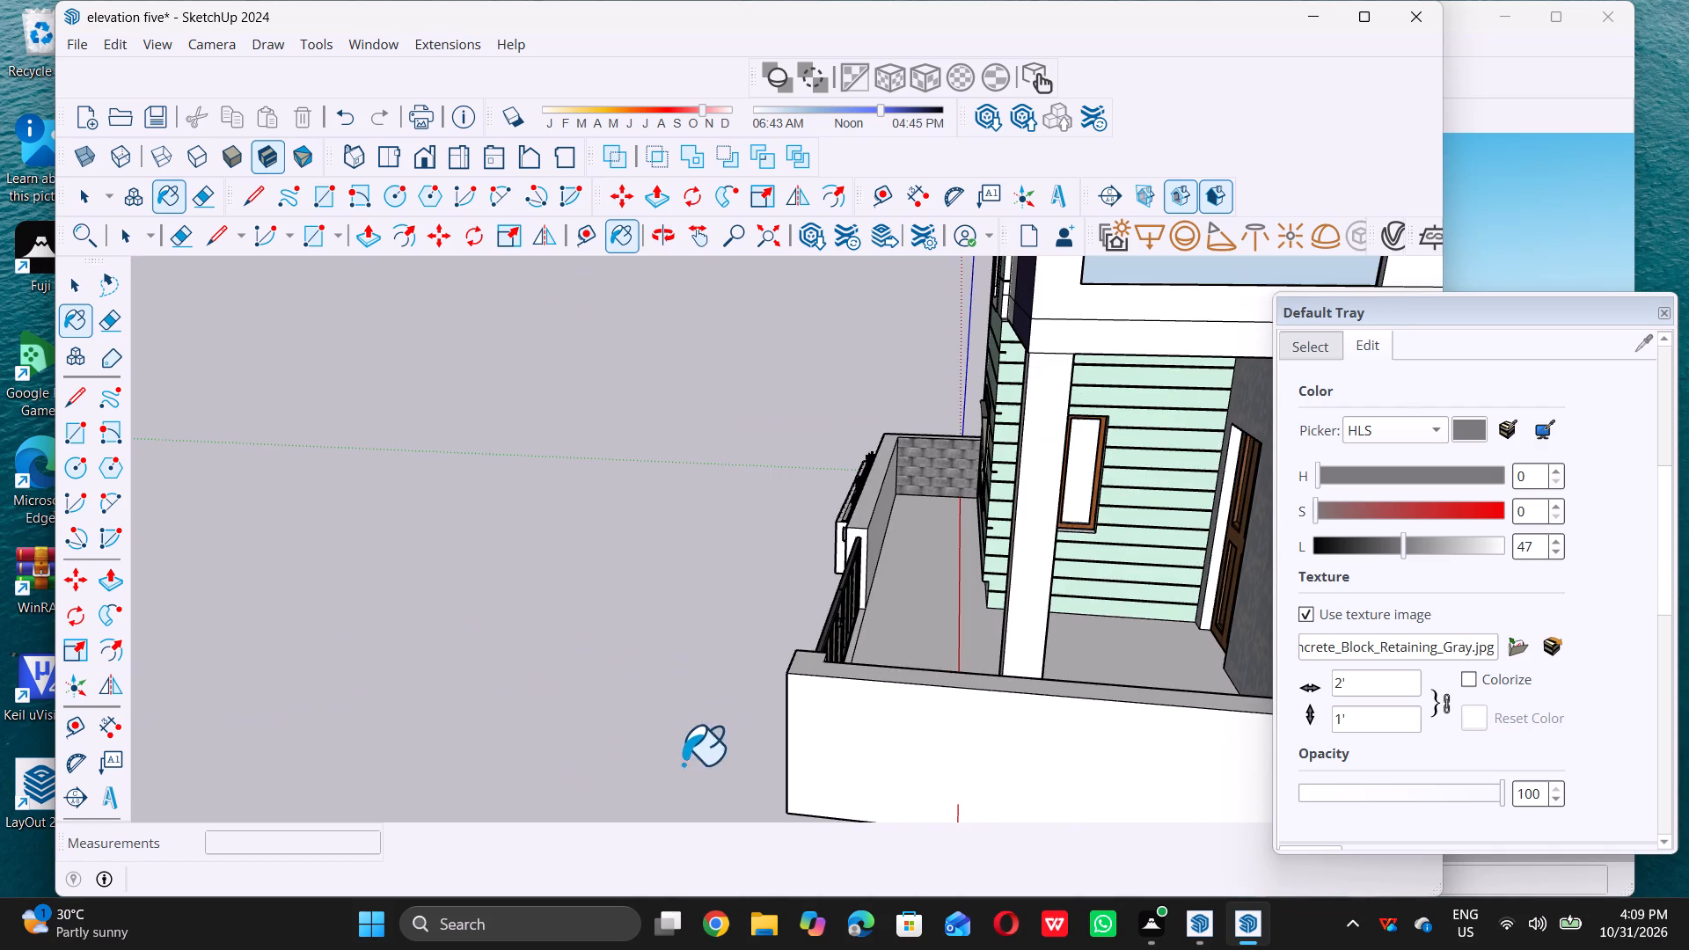
{"action": "scroll", "coordinate": [850, 644], "scroll_direction": "up", "scroll_amount": 1}
{"action": "scroll", "coordinate": [866, 537], "scroll_direction": "up", "scroll_amount": 4}
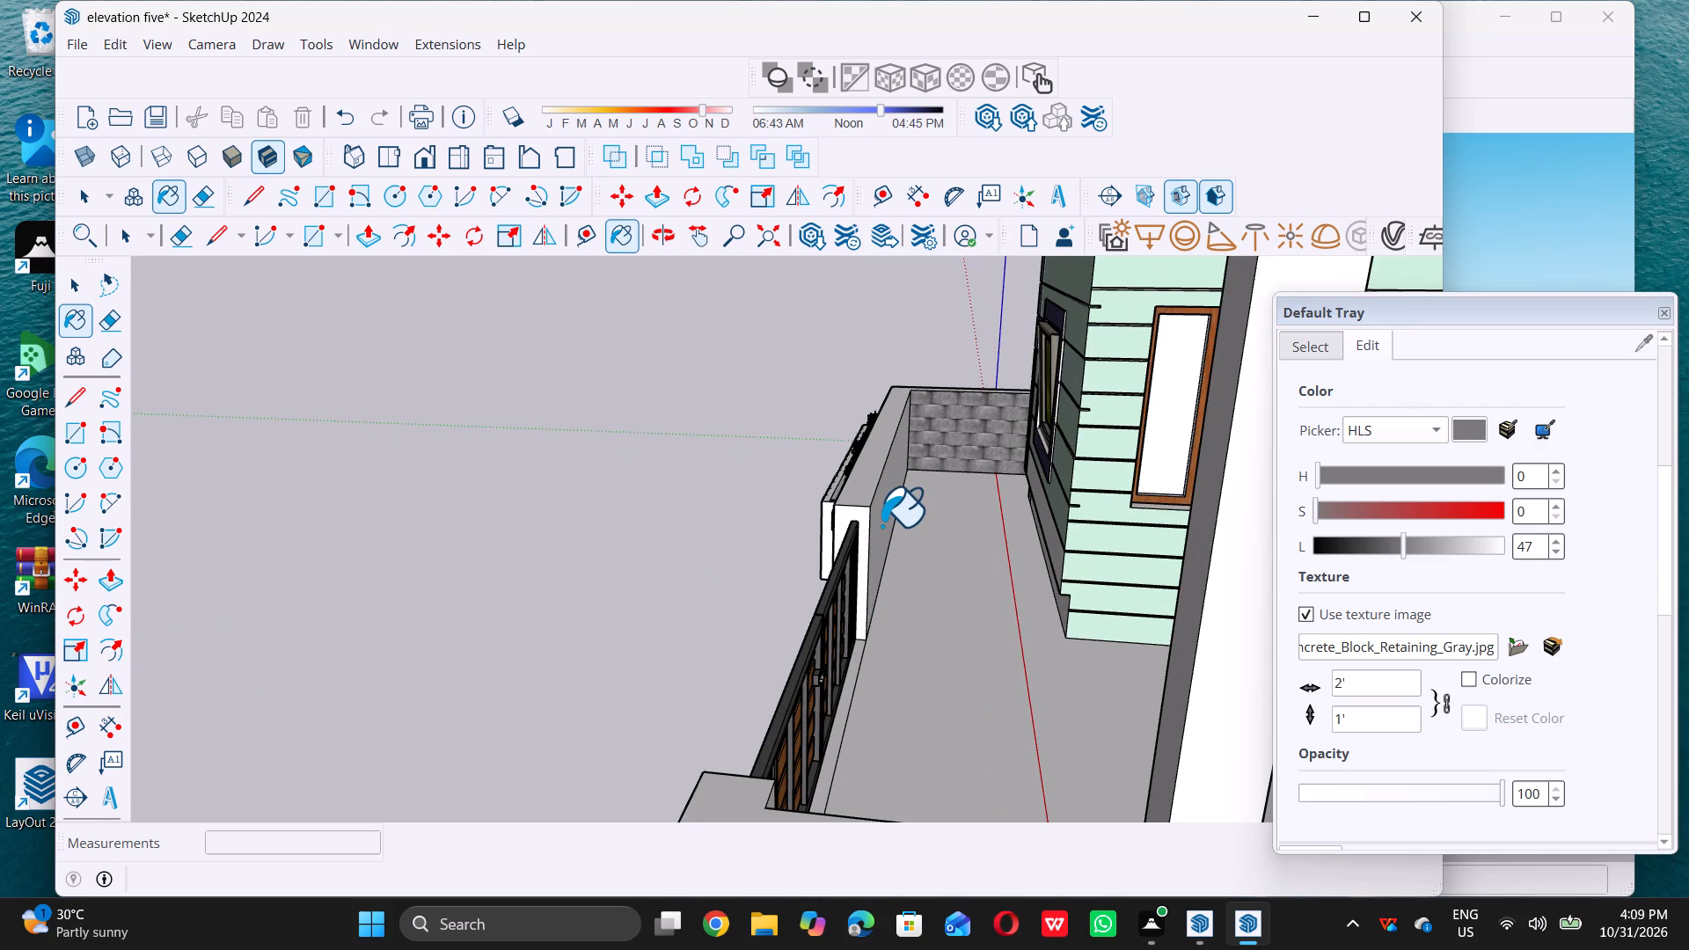
{"action": "left_click", "coordinate": [881, 525]}
Paint the outer face of the boundary wall's right side, beside the gate, with the gray concrete block.
{"action": "scroll", "coordinate": [881, 525], "scroll_direction": "down", "scroll_amount": 10}
{"action": "middle_click_drag", "start_coordinate": [770, 661], "coordinate": [995, 663]}
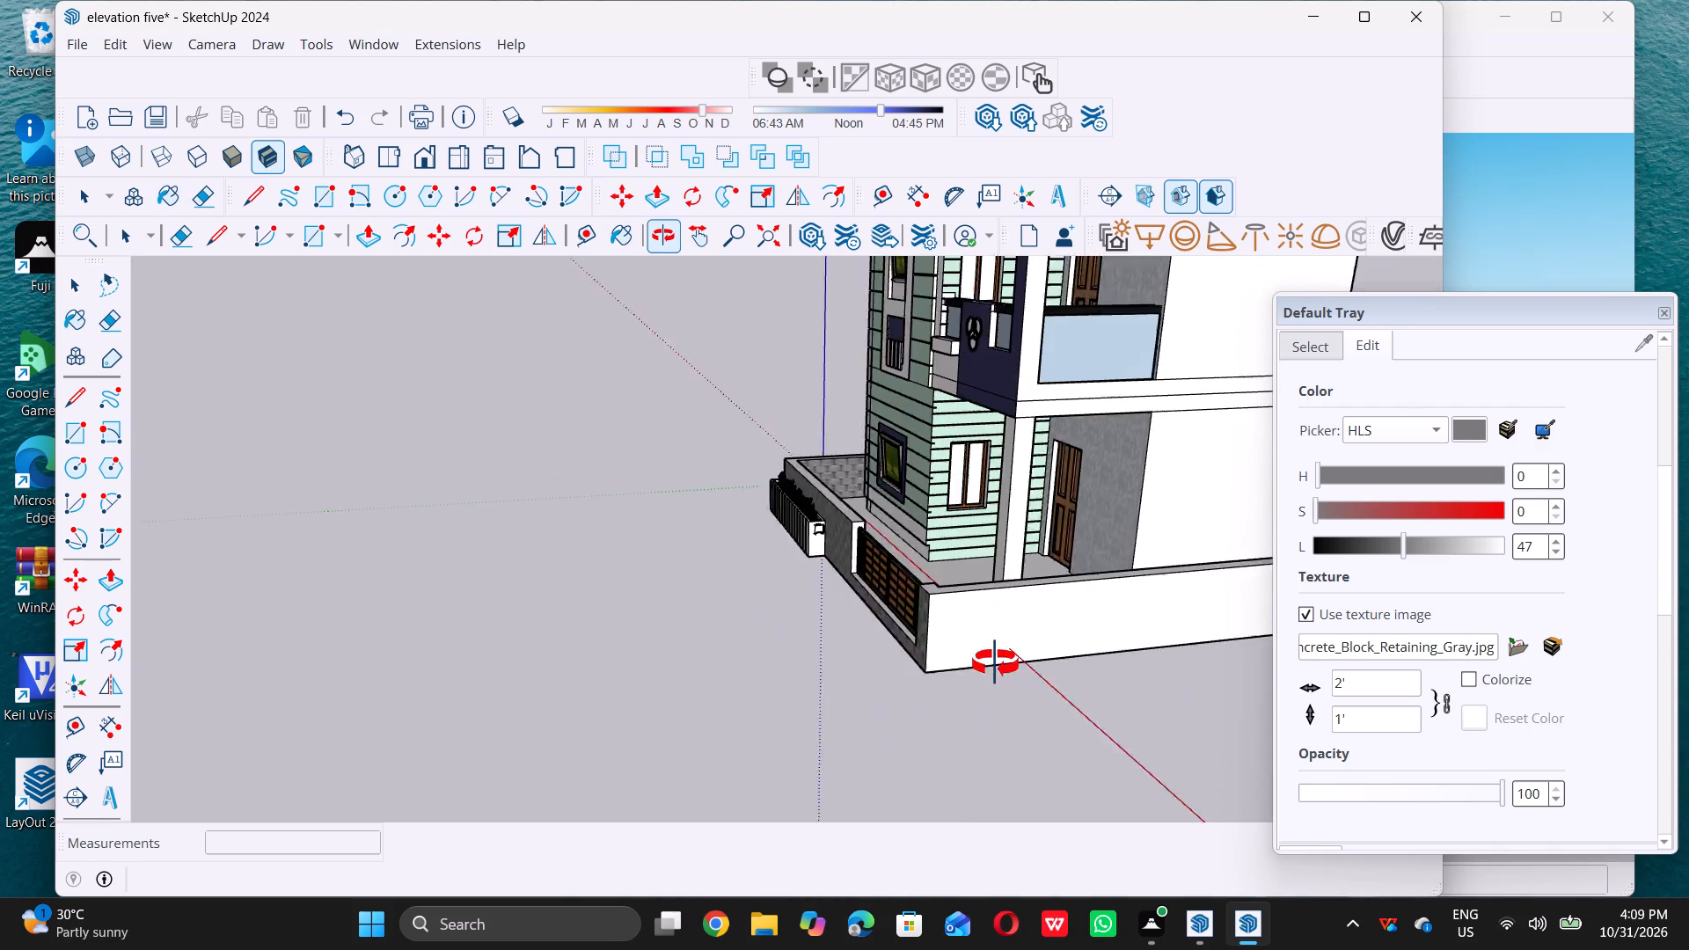
{"action": "middle_click_drag", "start_coordinate": [995, 663], "coordinate": [999, 660]}
{"action": "scroll", "coordinate": [1042, 632], "scroll_direction": "up", "scroll_amount": 3}
{"action": "left_click", "coordinate": [1042, 621]}
{"action": "scroll", "coordinate": [1022, 633], "scroll_direction": "down", "scroll_amount": 5}
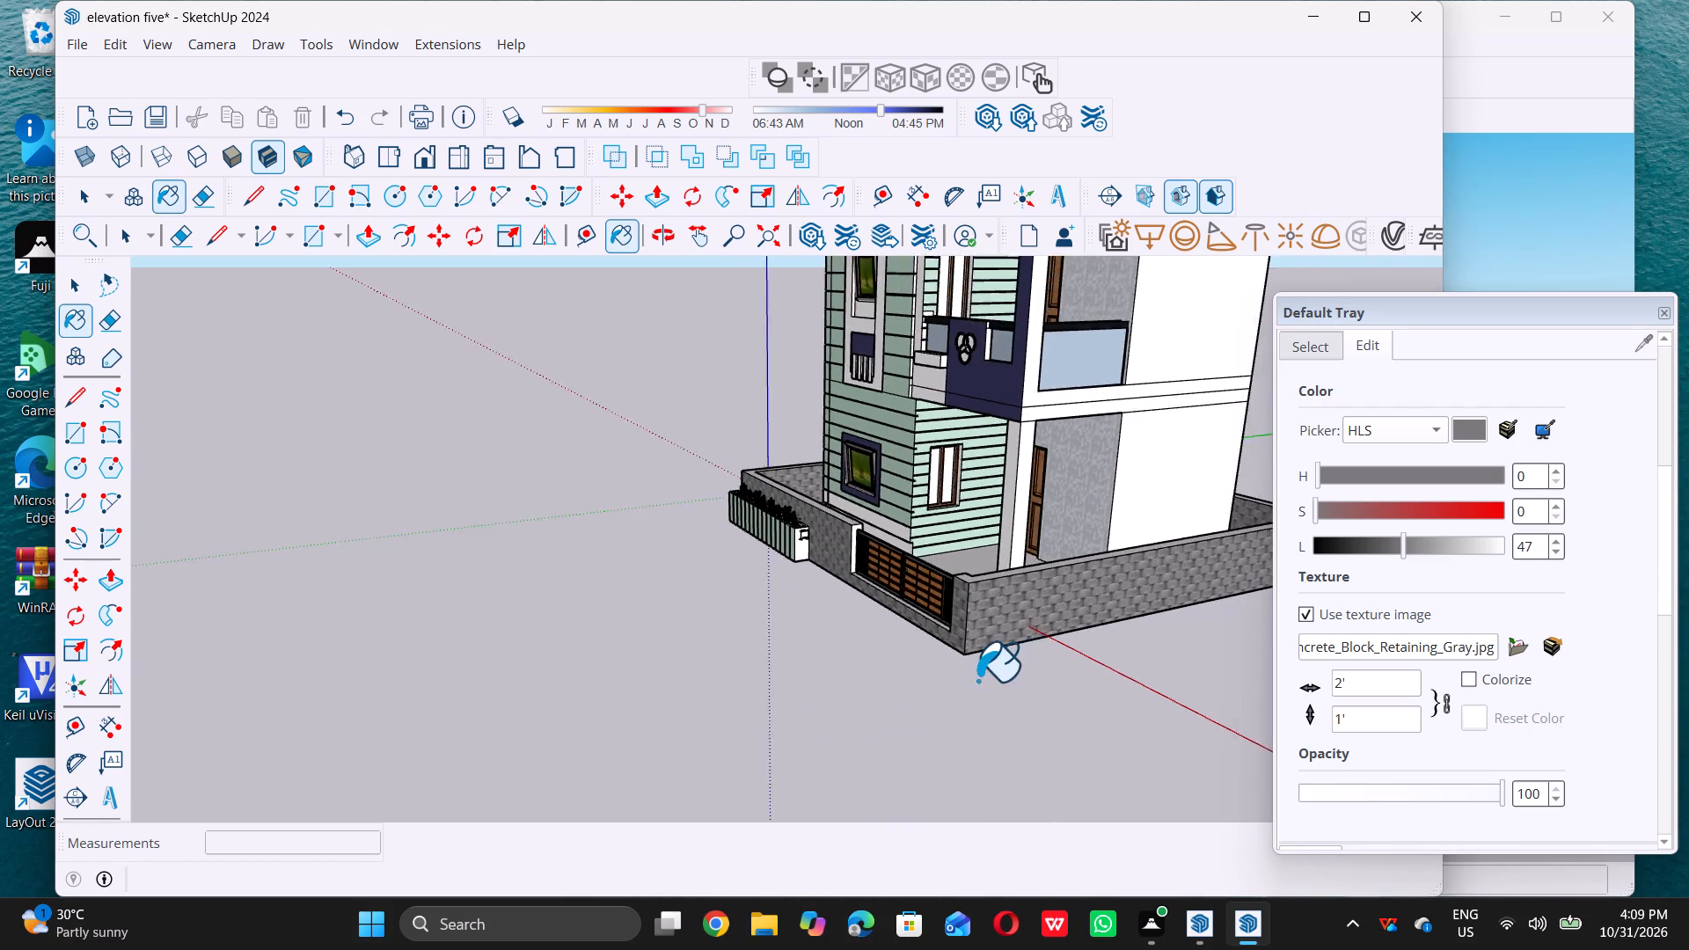
Examine the boundary wall and the house from all sides for faces without the block texture.
{"action": "scroll", "coordinate": [977, 680], "scroll_direction": "down", "scroll_amount": 11}
{"action": "middle_click_drag", "start_coordinate": [834, 717], "coordinate": [1114, 833]}
{"action": "middle_click", "coordinate": [1113, 834]}
{"action": "middle_click", "coordinate": [1112, 834]}
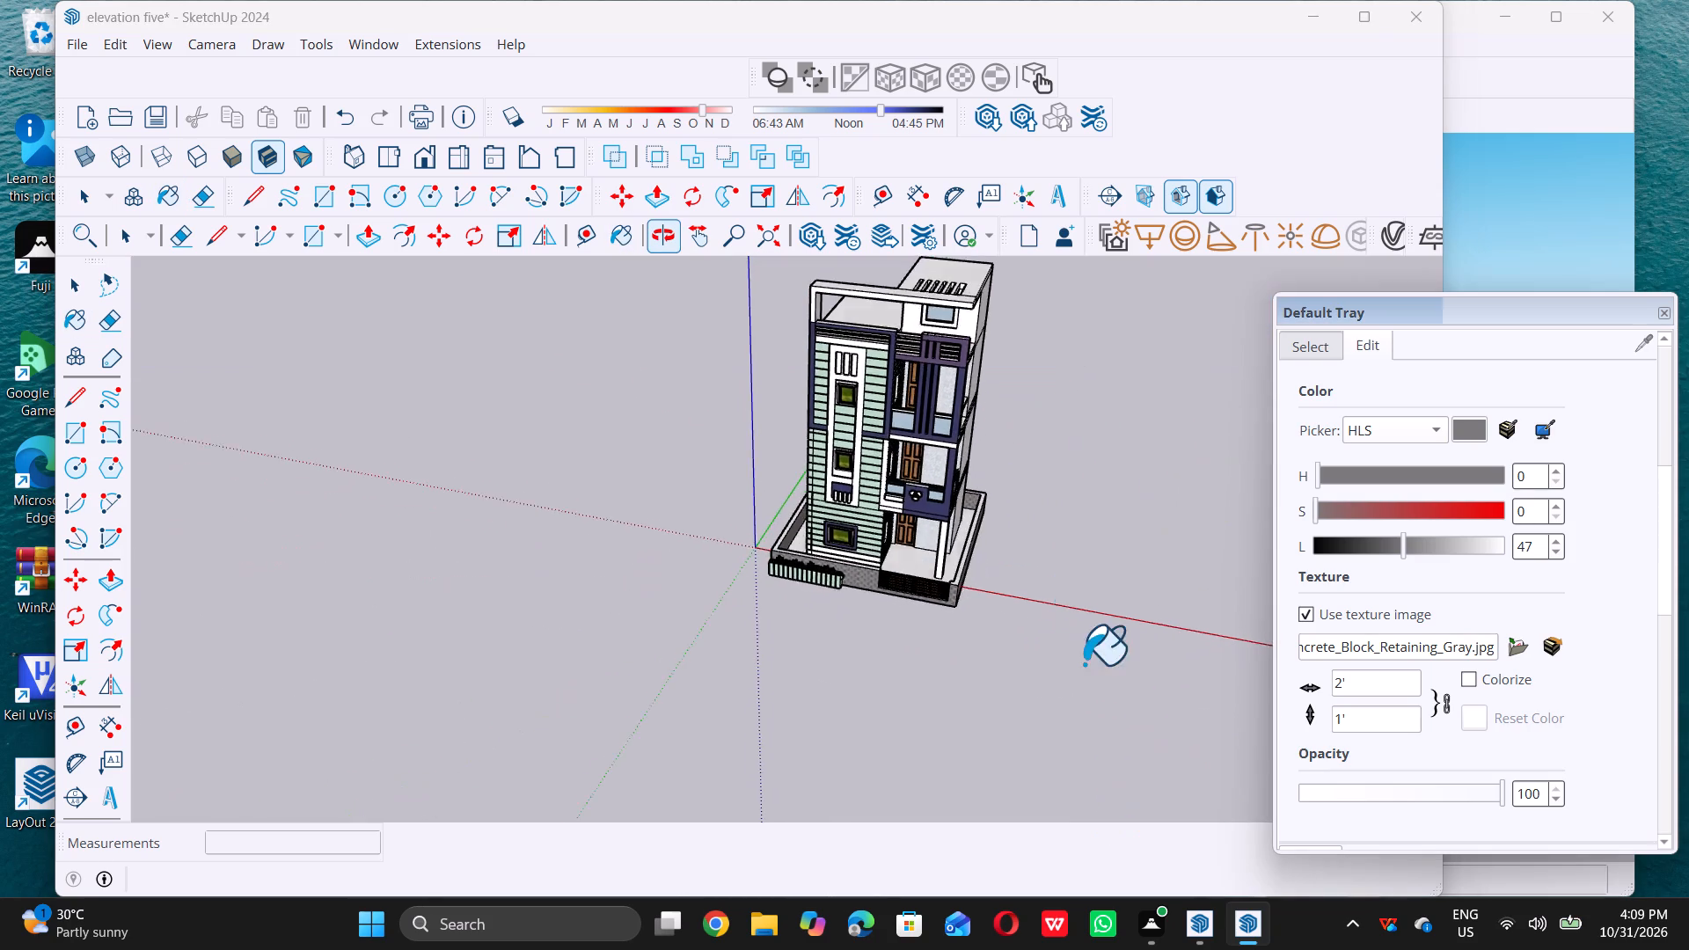
{"action": "middle_click_drag", "start_coordinate": [951, 561], "coordinate": [665, 757]}
{"action": "middle_click", "coordinate": [662, 758]}
{"action": "scroll", "coordinate": [854, 613], "scroll_direction": "up", "scroll_amount": 11}
{"action": "middle_click_drag", "start_coordinate": [900, 679], "coordinate": [878, 680]}
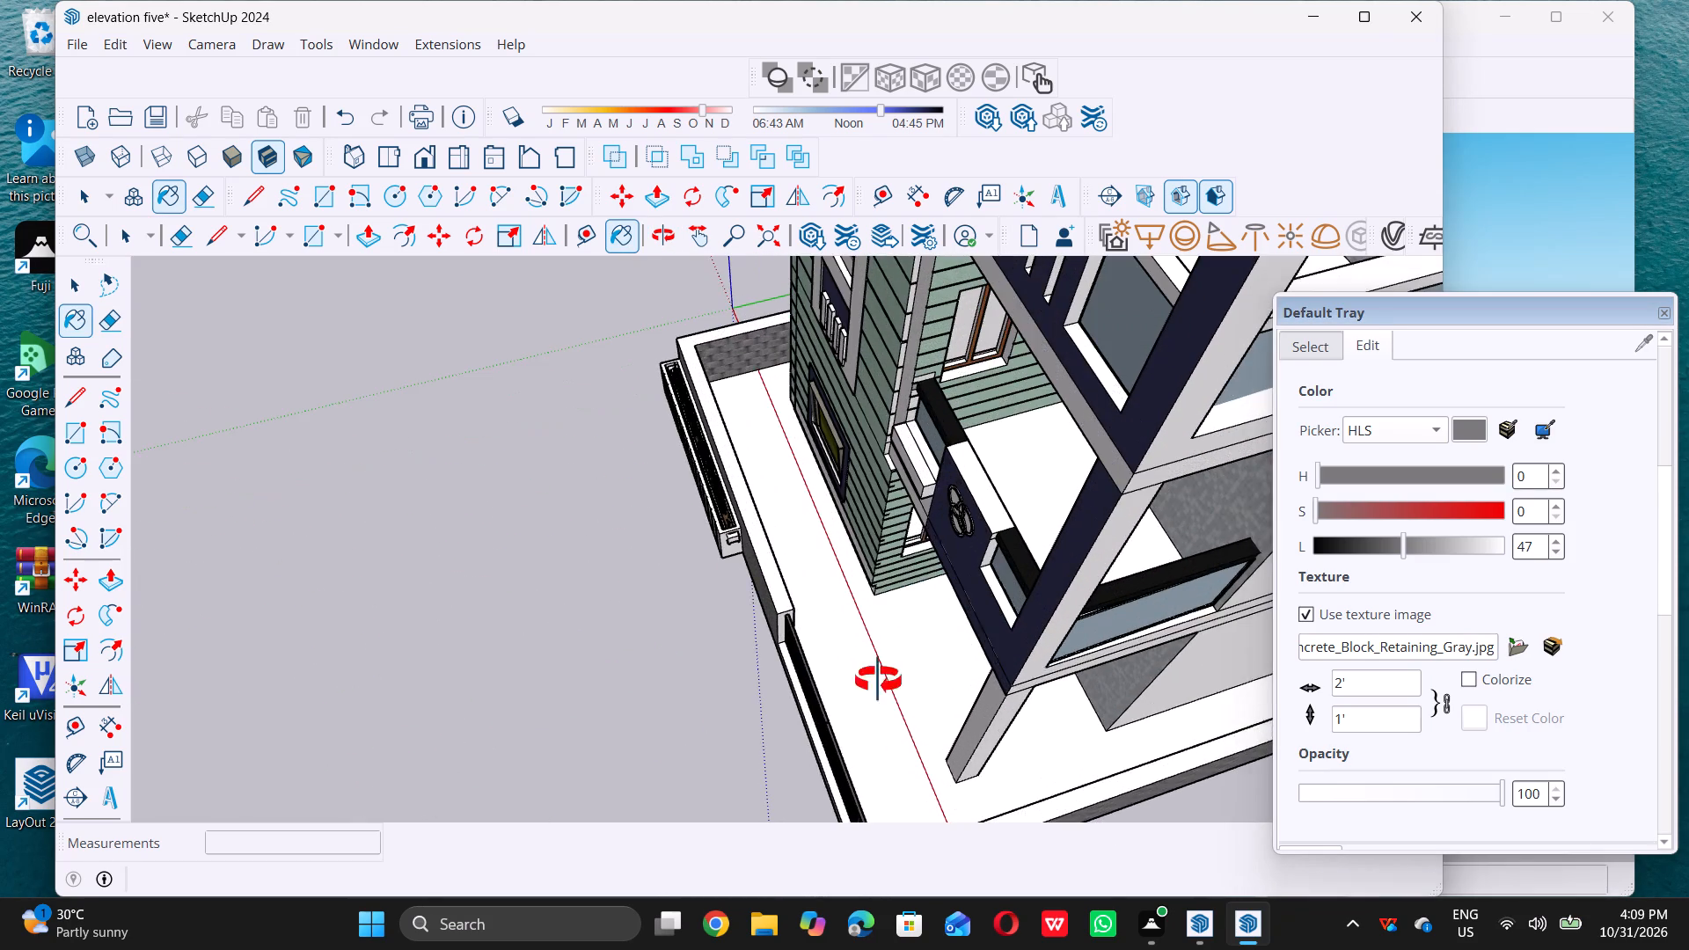
{"action": "middle_click_drag", "start_coordinate": [878, 680], "coordinate": [460, 618]}
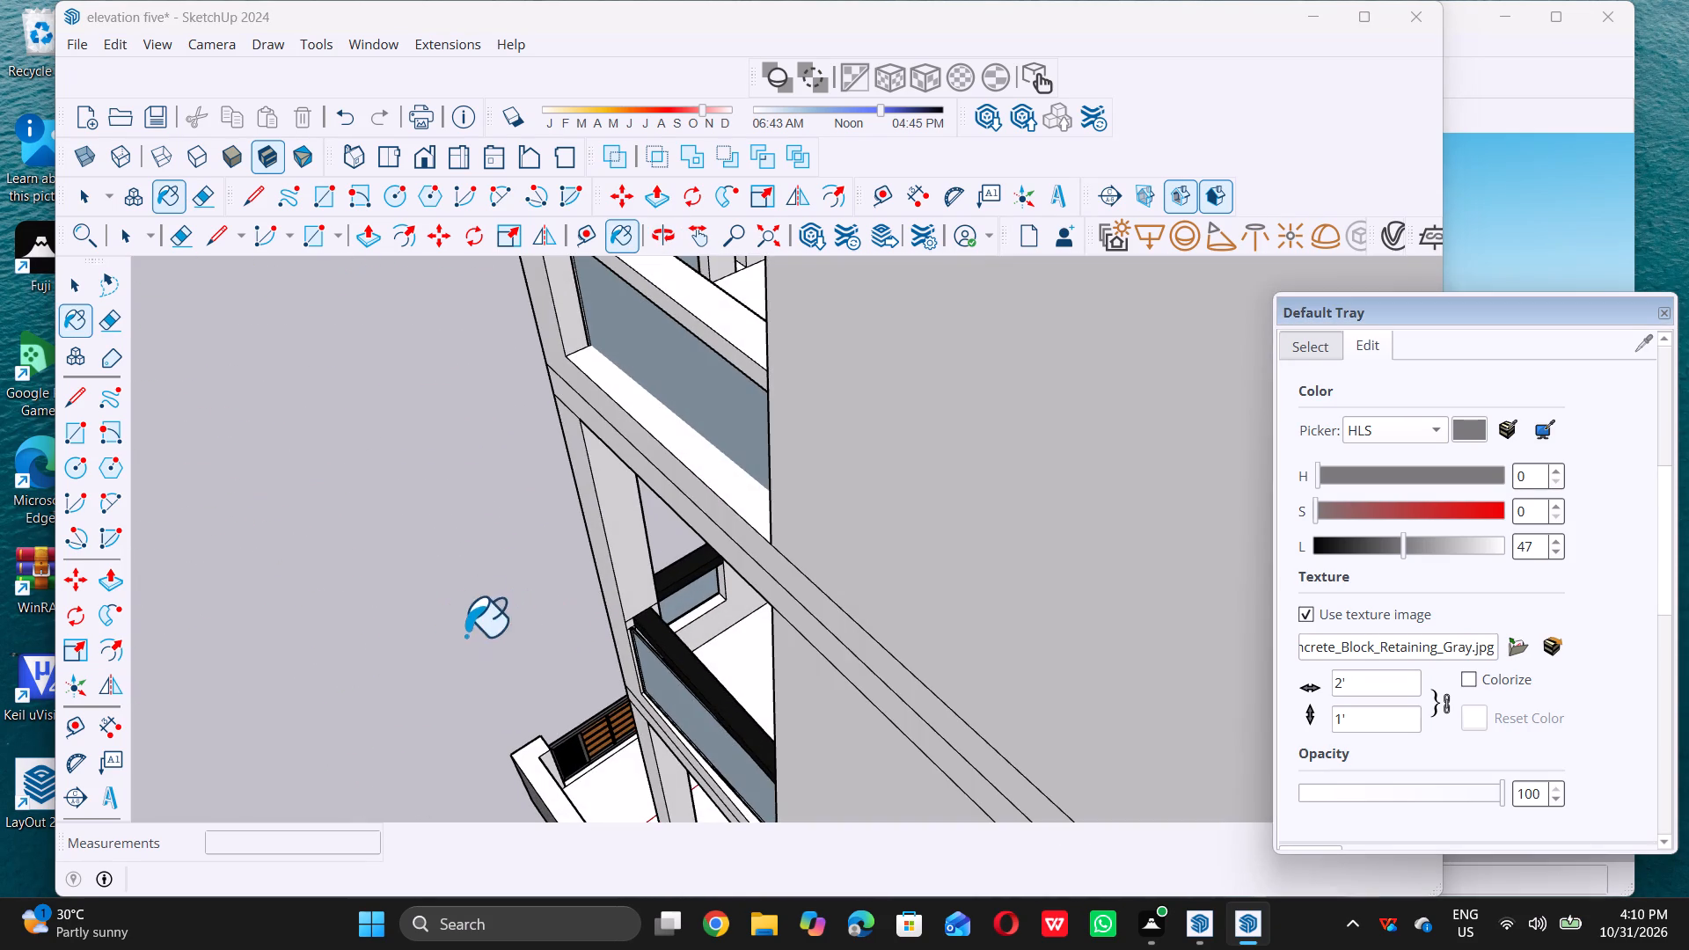
{"action": "scroll", "coordinate": [542, 692], "scroll_direction": "up", "scroll_amount": 5}
{"action": "scroll", "coordinate": [588, 601], "scroll_direction": "down", "scroll_amount": 12}
{"action": "middle_click_drag", "start_coordinate": [658, 654], "coordinate": [651, 668]}
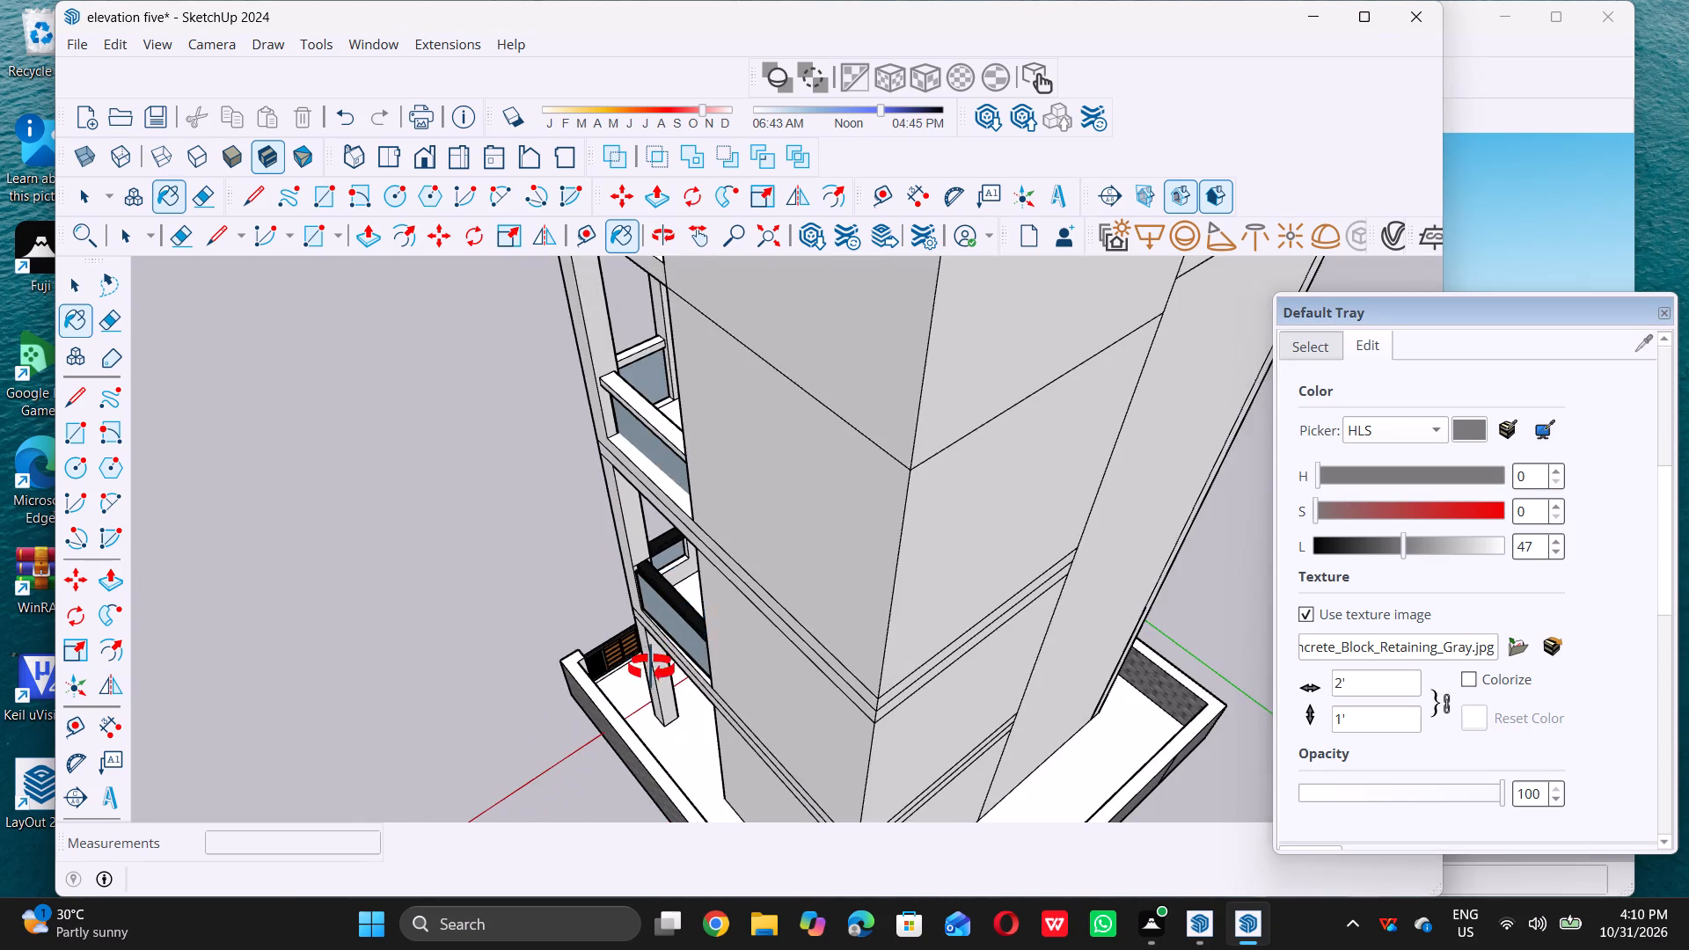
{"action": "middle_click_drag", "start_coordinate": [651, 668], "coordinate": [1185, 566]}
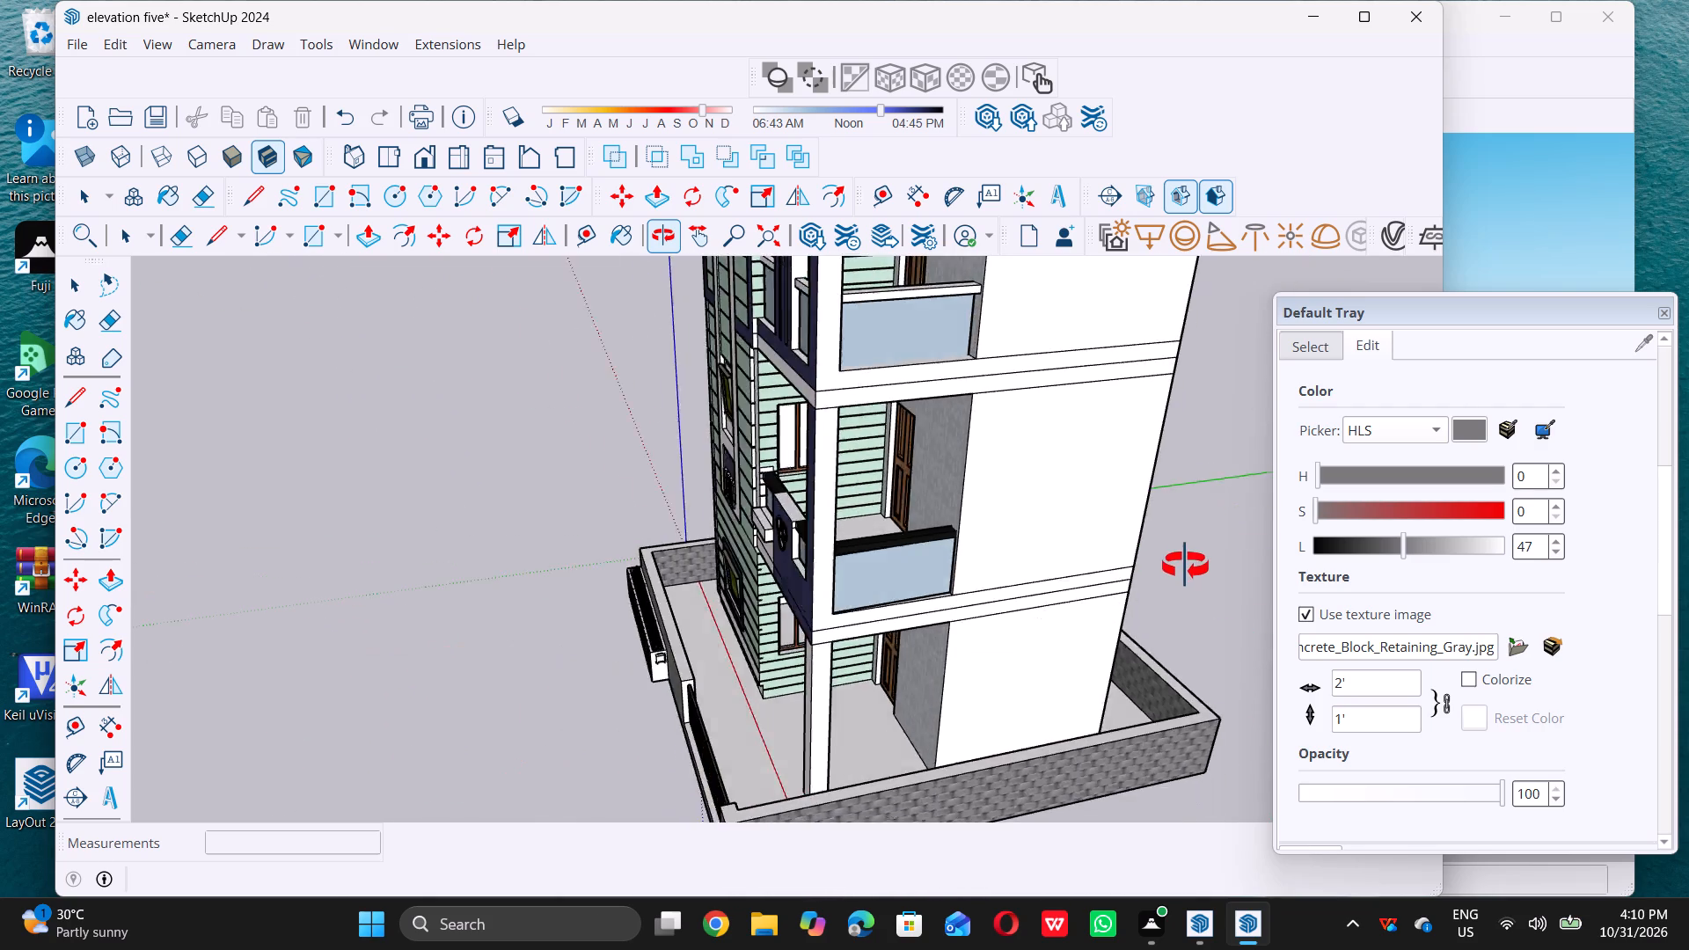
{"action": "middle_click_drag", "start_coordinate": [1178, 567], "coordinate": [1187, 566]}
{"action": "middle_click_drag", "start_coordinate": [1185, 566], "coordinate": [1175, 567]}
{"action": "scroll", "coordinate": [969, 616], "scroll_direction": "down", "scroll_amount": 9}
{"action": "middle_click_drag", "start_coordinate": [822, 695], "coordinate": [1370, 526]}
{"action": "middle_click", "coordinate": [1361, 530]}
{"action": "middle_click", "coordinate": [1356, 531]}
{"action": "middle_click", "coordinate": [1349, 534]}
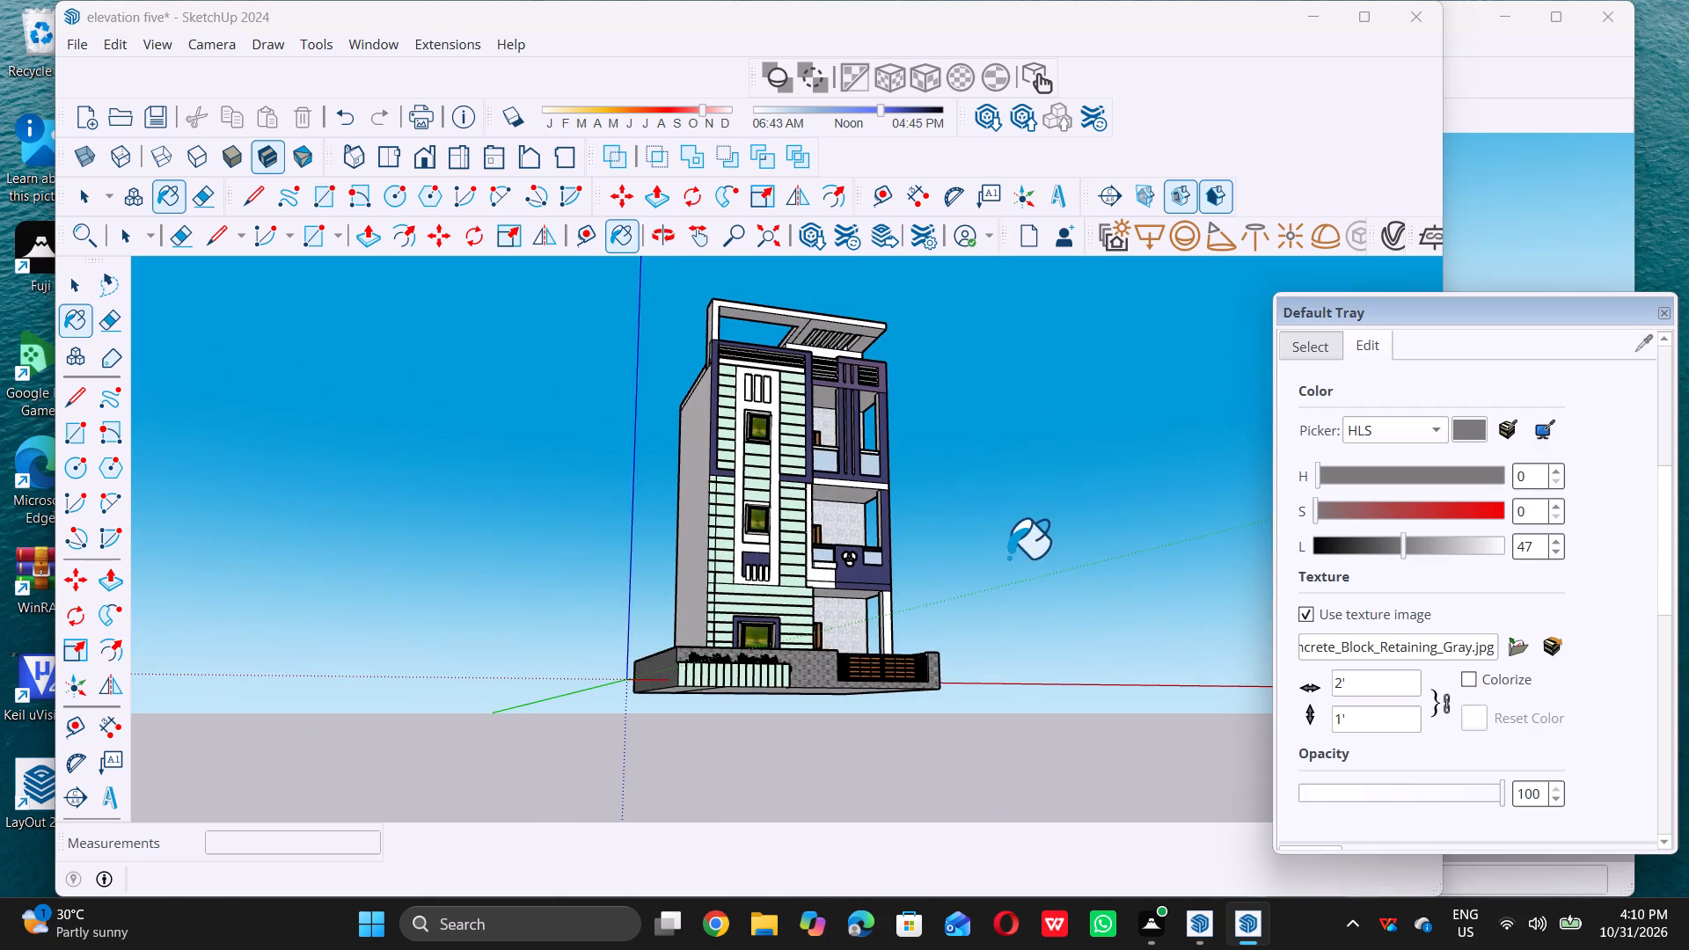
Darken the boundary wall's concrete block material to a lightness of 18 and leave the Paint Bucket in a full front view.
{"action": "middle_click_drag", "start_coordinate": [998, 557], "coordinate": [866, 600]}
{"action": "scroll", "coordinate": [864, 609], "scroll_direction": "down", "scroll_amount": 8}
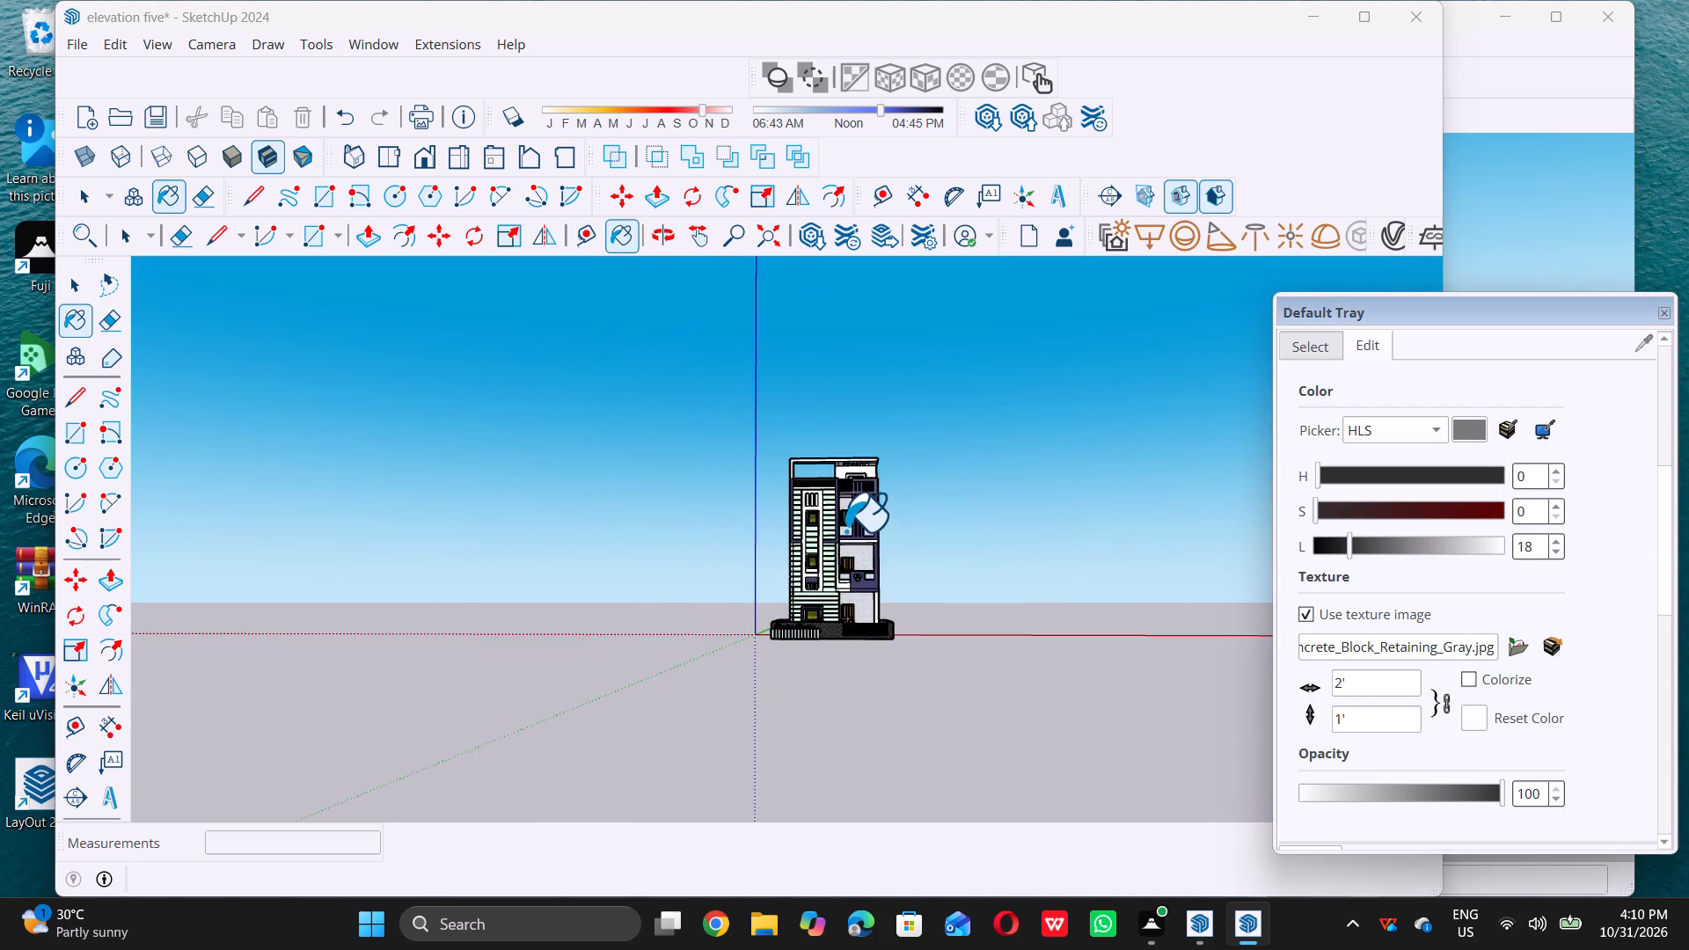
{"action": "scroll", "coordinate": [843, 530], "scroll_direction": "up", "scroll_amount": 9}
{"action": "key", "text": "space"}
{"action": "scroll", "coordinate": [961, 580], "scroll_direction": "down", "scroll_amount": 5}
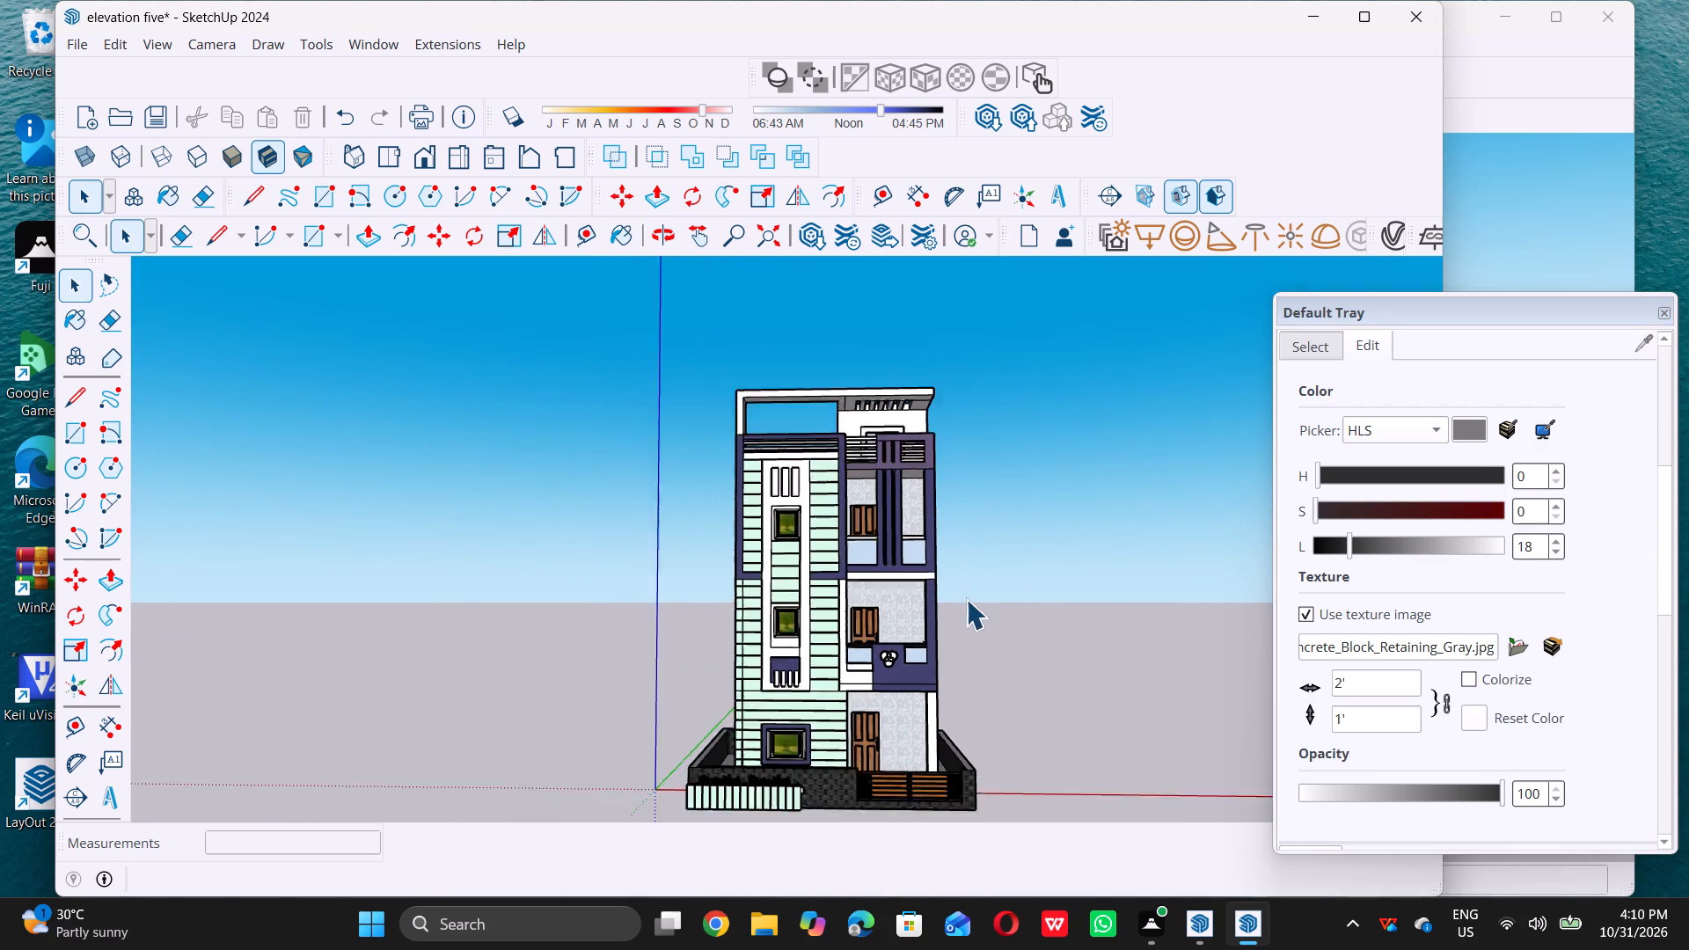
Examine the whole house from the front and slightly turned angles to check the darkened boundary wall.
{"action": "scroll", "coordinate": [966, 599], "scroll_direction": "down", "scroll_amount": 1}
{"action": "middle_click", "coordinate": [966, 599]}
{"action": "middle_click", "coordinate": [966, 601]}
{"action": "scroll", "coordinate": [966, 602], "scroll_direction": "up", "scroll_amount": 6}
{"action": "scroll", "coordinate": [964, 596], "scroll_direction": "down", "scroll_amount": 4}
{"action": "middle_click_drag", "start_coordinate": [963, 581], "coordinate": [933, 606]}
{"action": "scroll", "coordinate": [1406, 611], "scroll_direction": "down", "scroll_amount": 3}
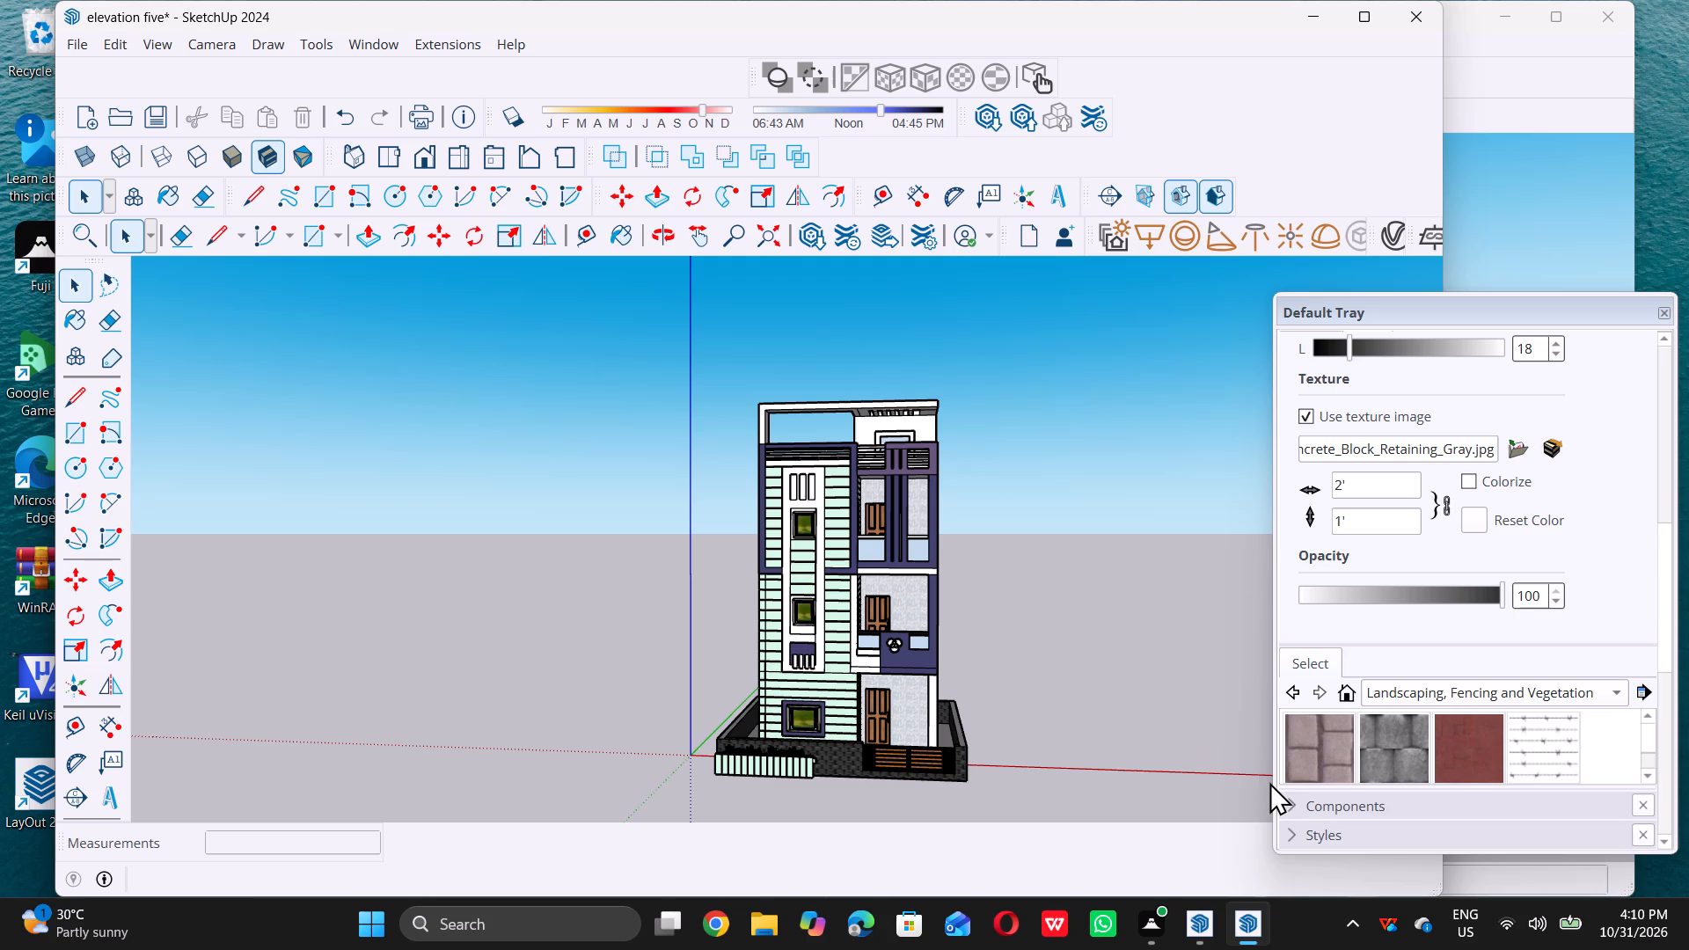
{"action": "scroll", "coordinate": [808, 546], "scroll_direction": "down", "scroll_amount": 5}
{"action": "middle_click_drag", "start_coordinate": [786, 523], "coordinate": [793, 534]}
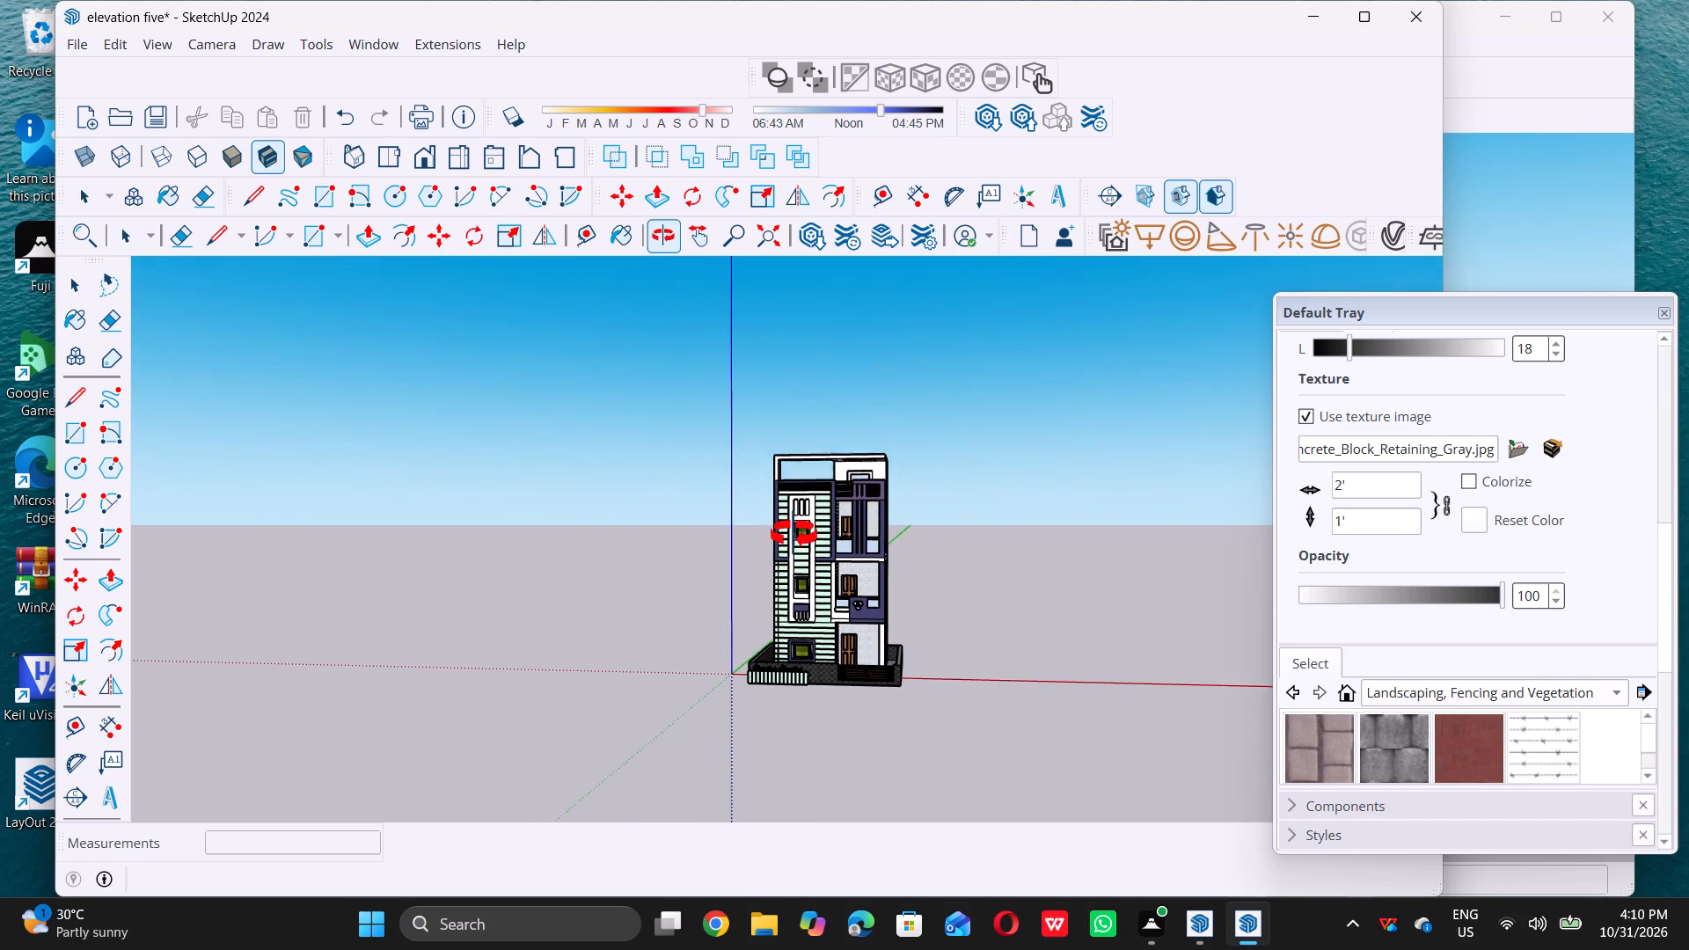
{"action": "middle_click_drag", "start_coordinate": [793, 534], "coordinate": [803, 539]}
{"action": "middle_click", "coordinate": [803, 539]}
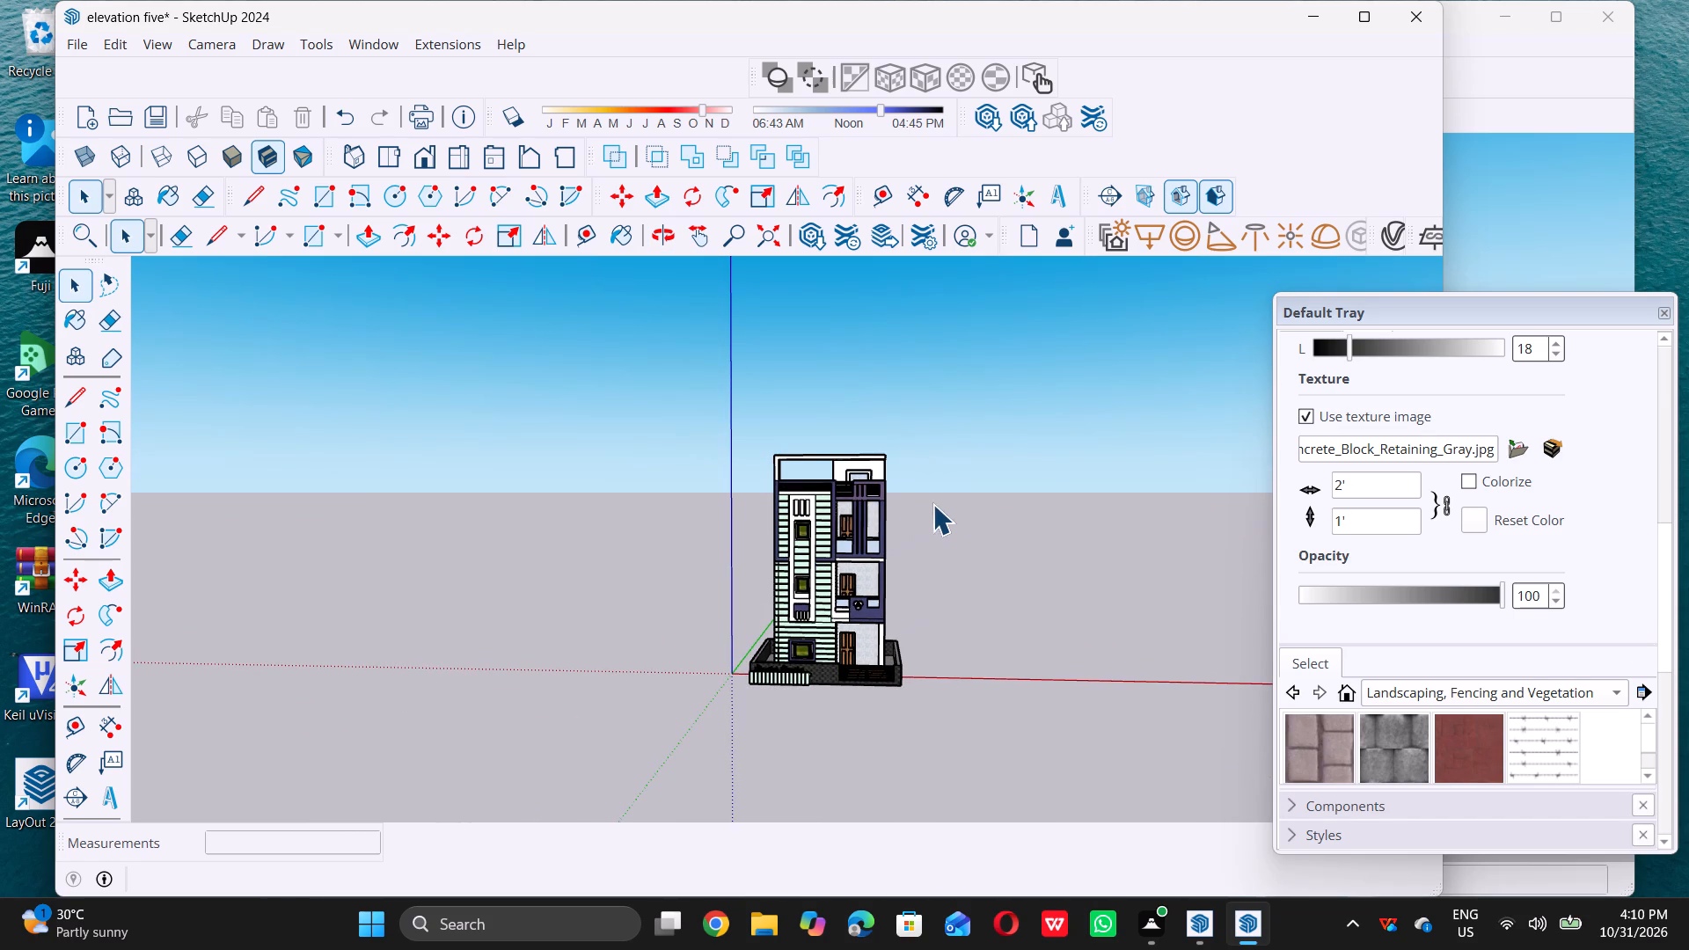
{"action": "scroll", "coordinate": [954, 499], "scroll_direction": "up", "scroll_amount": 6}
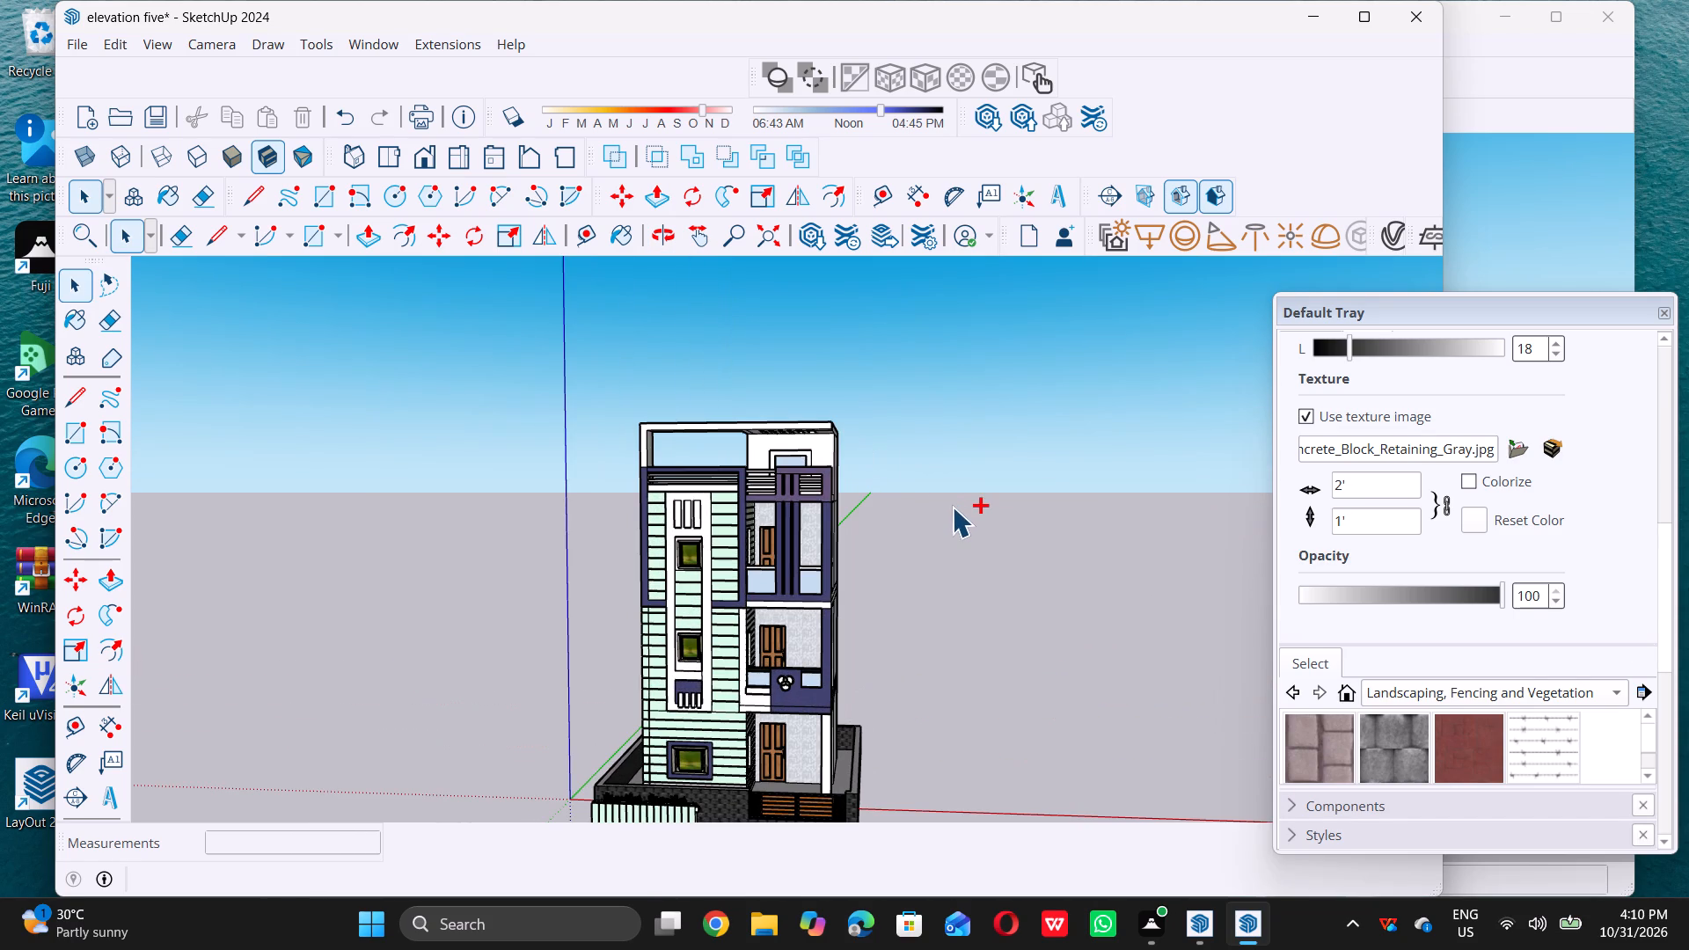
Save the elevation five model.
{"action": "key", "text": "ctrl+s"}
{"action": "key", "text": "ctrl+s"}
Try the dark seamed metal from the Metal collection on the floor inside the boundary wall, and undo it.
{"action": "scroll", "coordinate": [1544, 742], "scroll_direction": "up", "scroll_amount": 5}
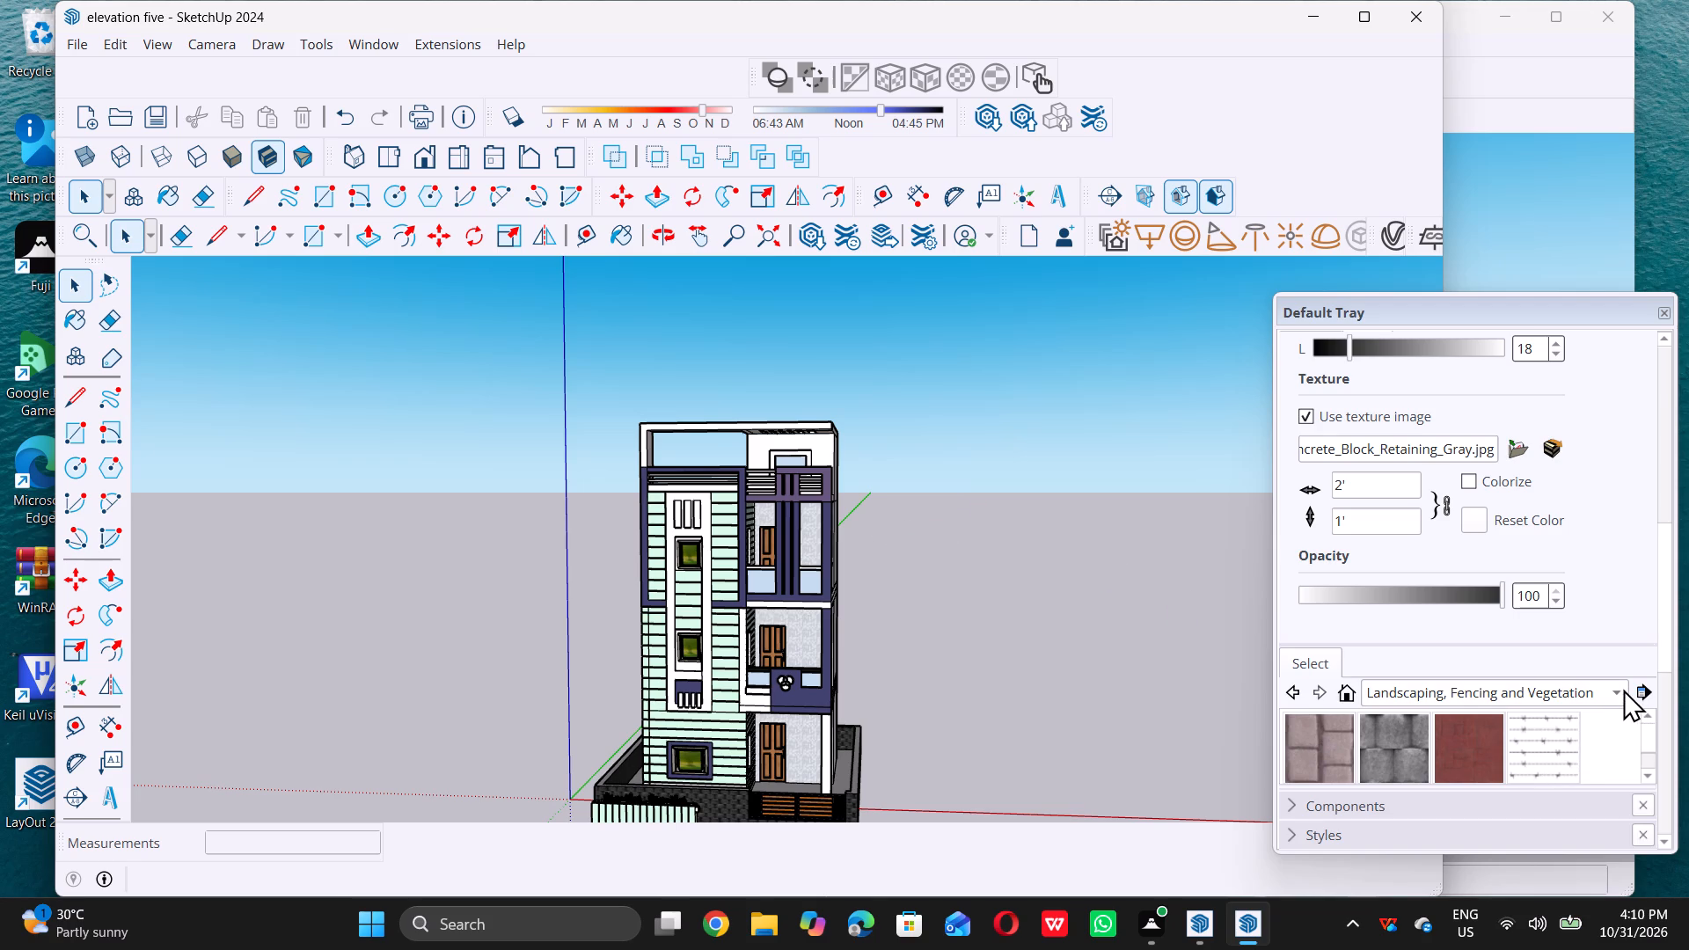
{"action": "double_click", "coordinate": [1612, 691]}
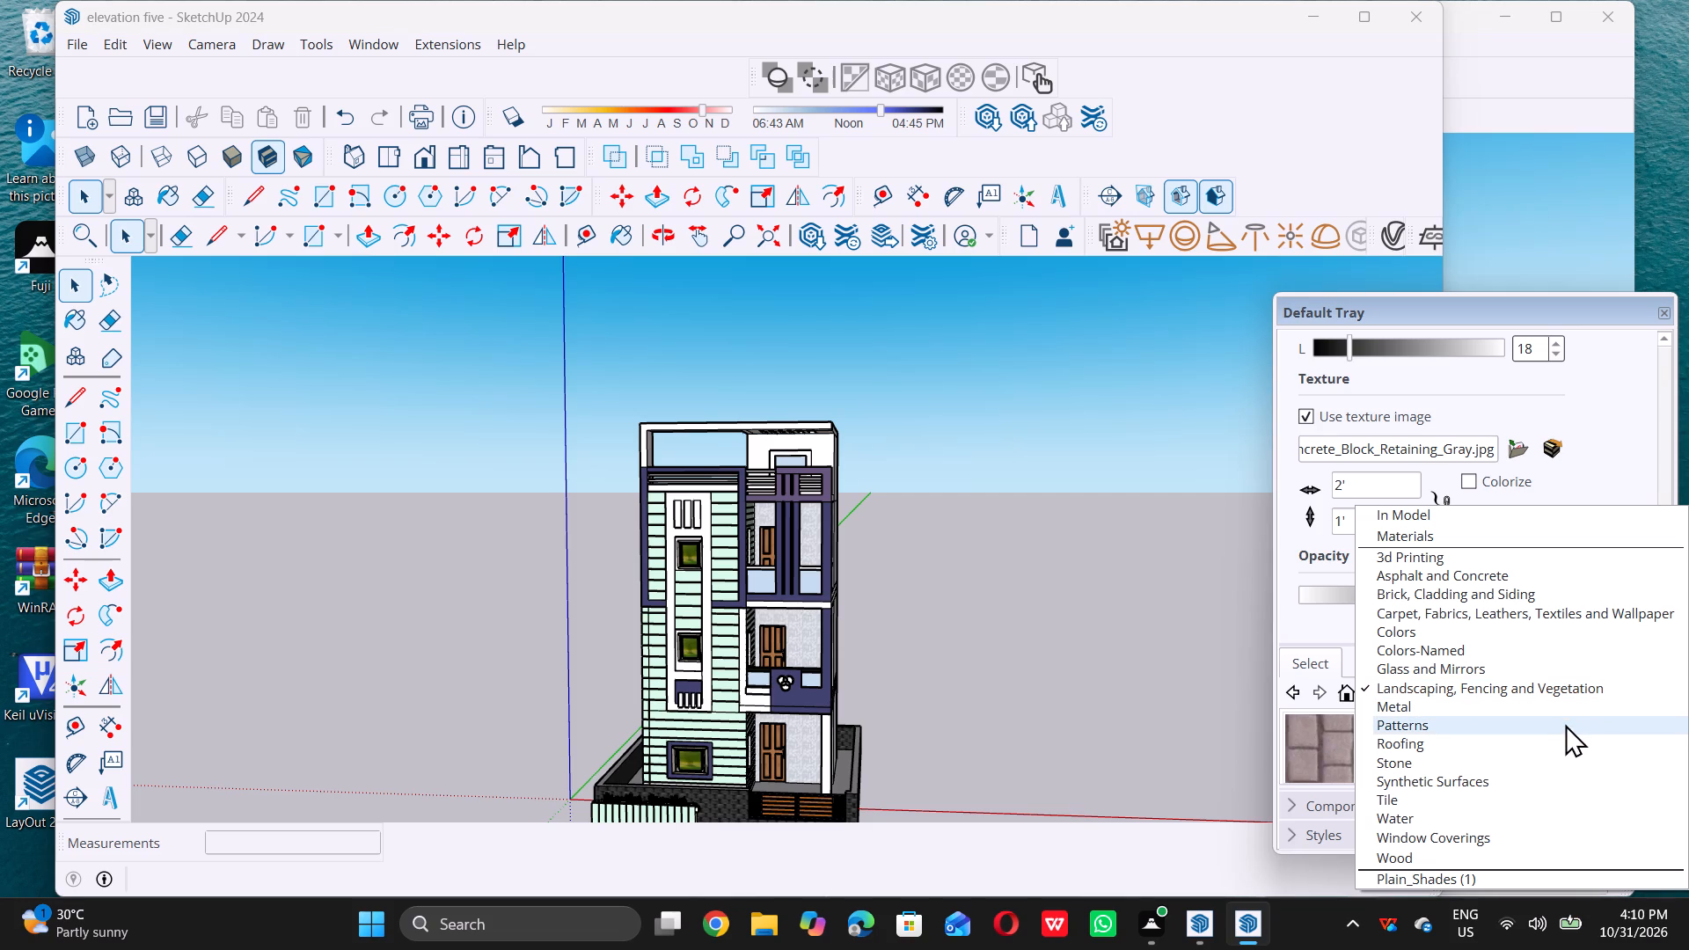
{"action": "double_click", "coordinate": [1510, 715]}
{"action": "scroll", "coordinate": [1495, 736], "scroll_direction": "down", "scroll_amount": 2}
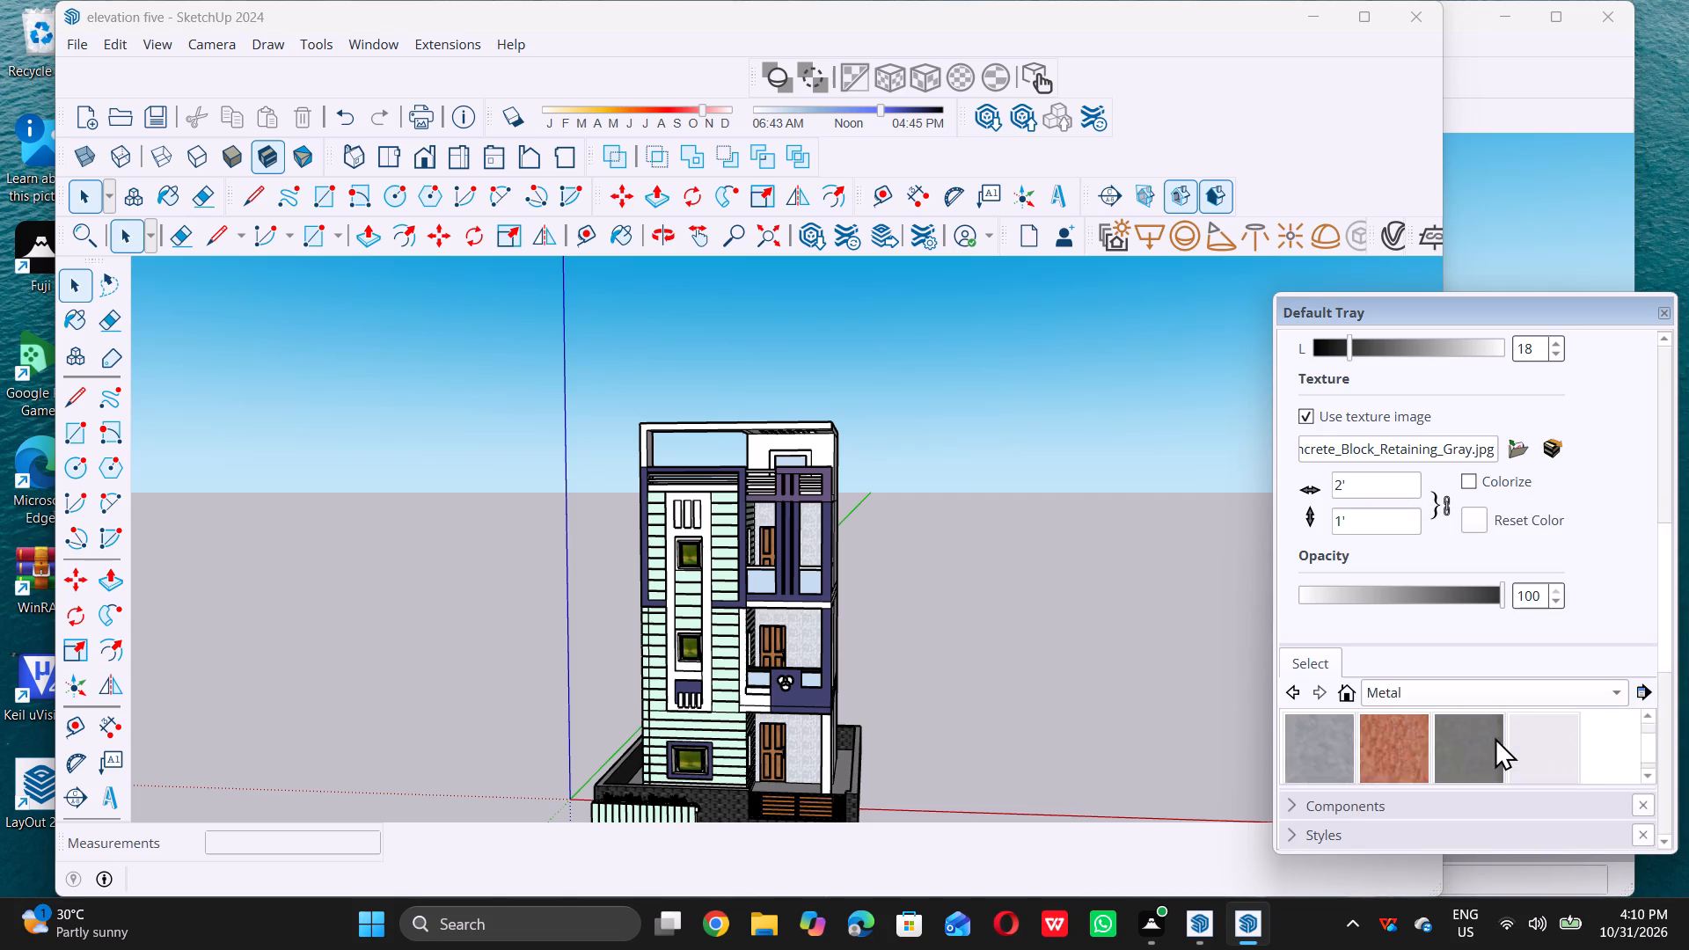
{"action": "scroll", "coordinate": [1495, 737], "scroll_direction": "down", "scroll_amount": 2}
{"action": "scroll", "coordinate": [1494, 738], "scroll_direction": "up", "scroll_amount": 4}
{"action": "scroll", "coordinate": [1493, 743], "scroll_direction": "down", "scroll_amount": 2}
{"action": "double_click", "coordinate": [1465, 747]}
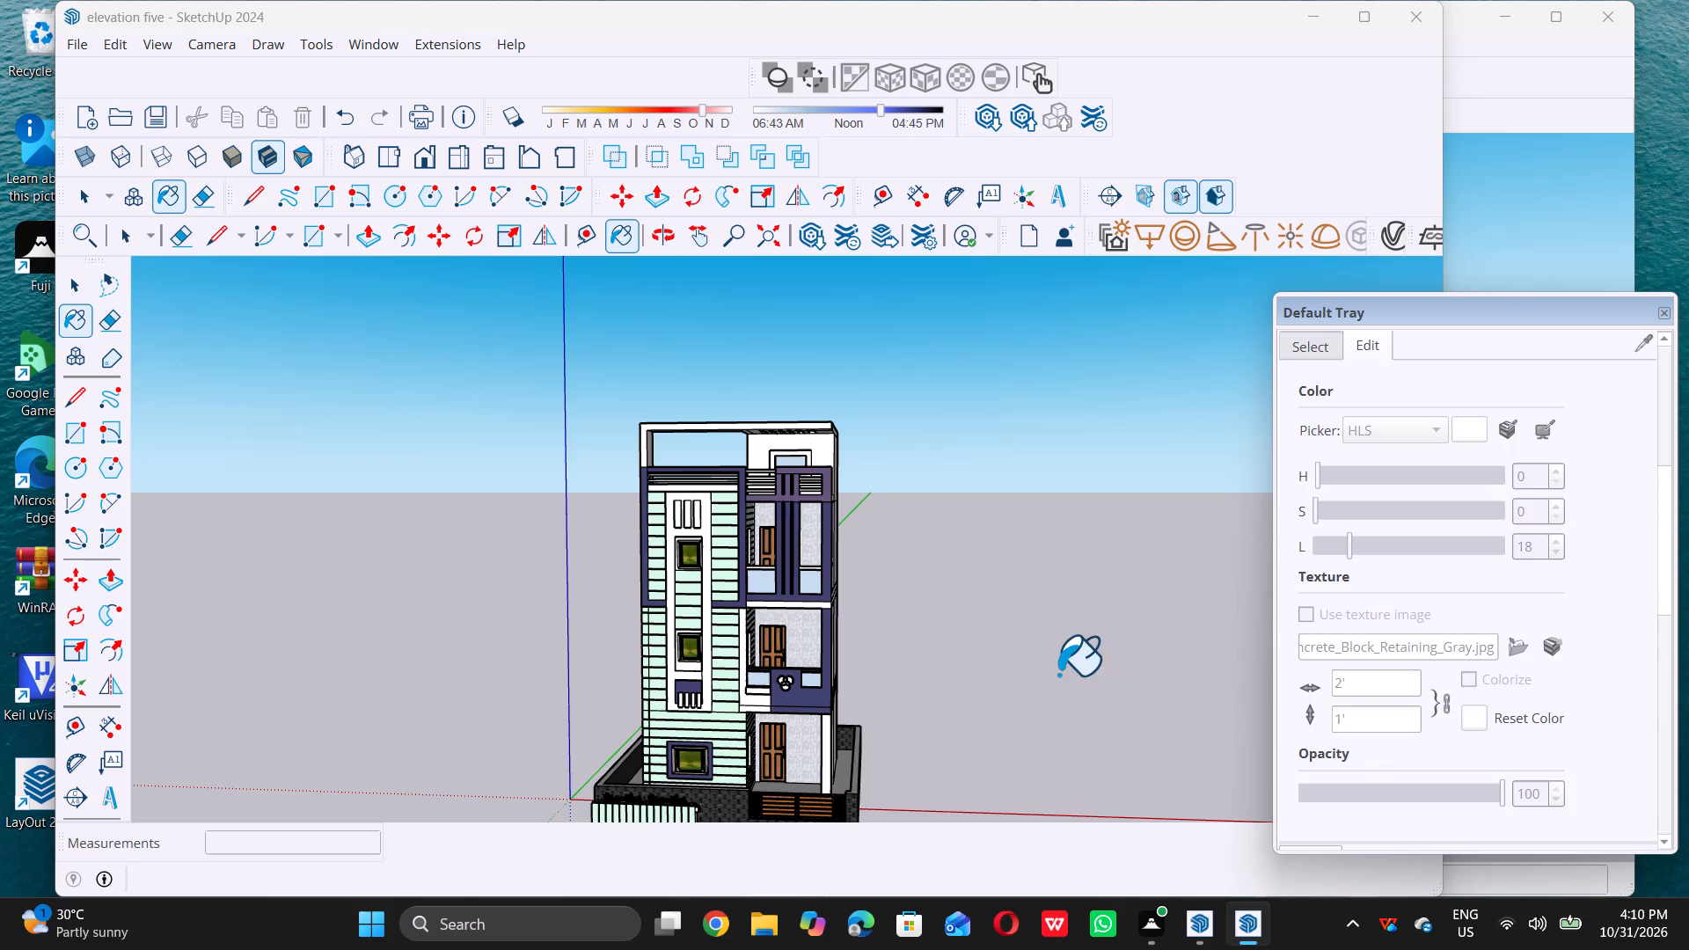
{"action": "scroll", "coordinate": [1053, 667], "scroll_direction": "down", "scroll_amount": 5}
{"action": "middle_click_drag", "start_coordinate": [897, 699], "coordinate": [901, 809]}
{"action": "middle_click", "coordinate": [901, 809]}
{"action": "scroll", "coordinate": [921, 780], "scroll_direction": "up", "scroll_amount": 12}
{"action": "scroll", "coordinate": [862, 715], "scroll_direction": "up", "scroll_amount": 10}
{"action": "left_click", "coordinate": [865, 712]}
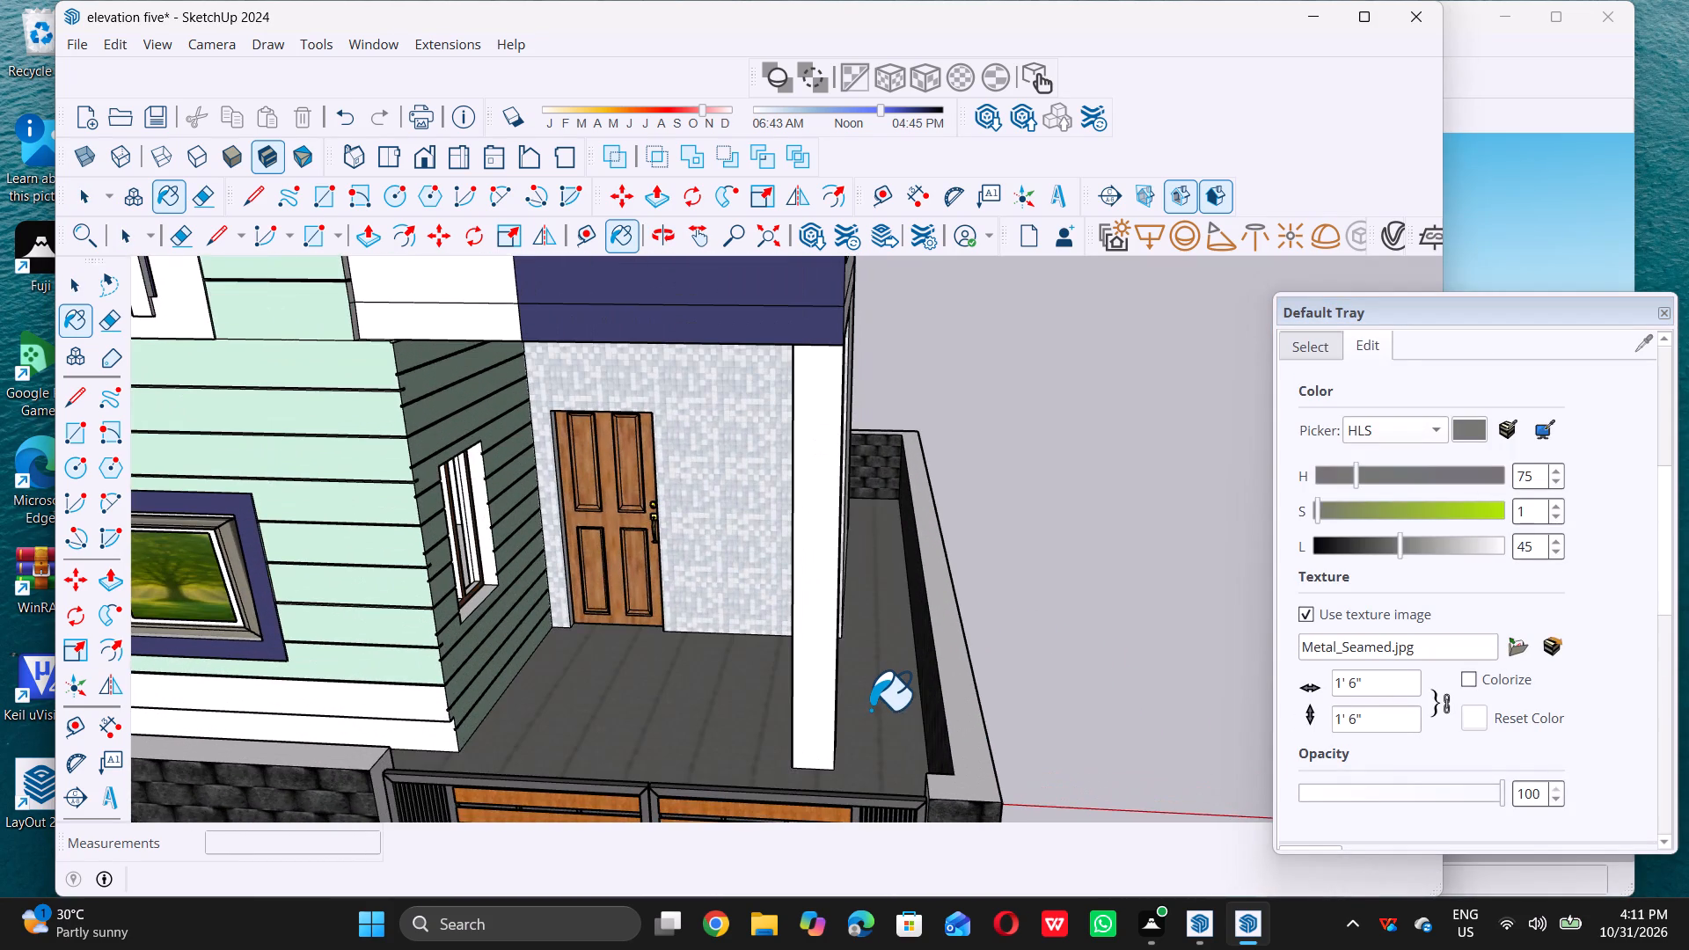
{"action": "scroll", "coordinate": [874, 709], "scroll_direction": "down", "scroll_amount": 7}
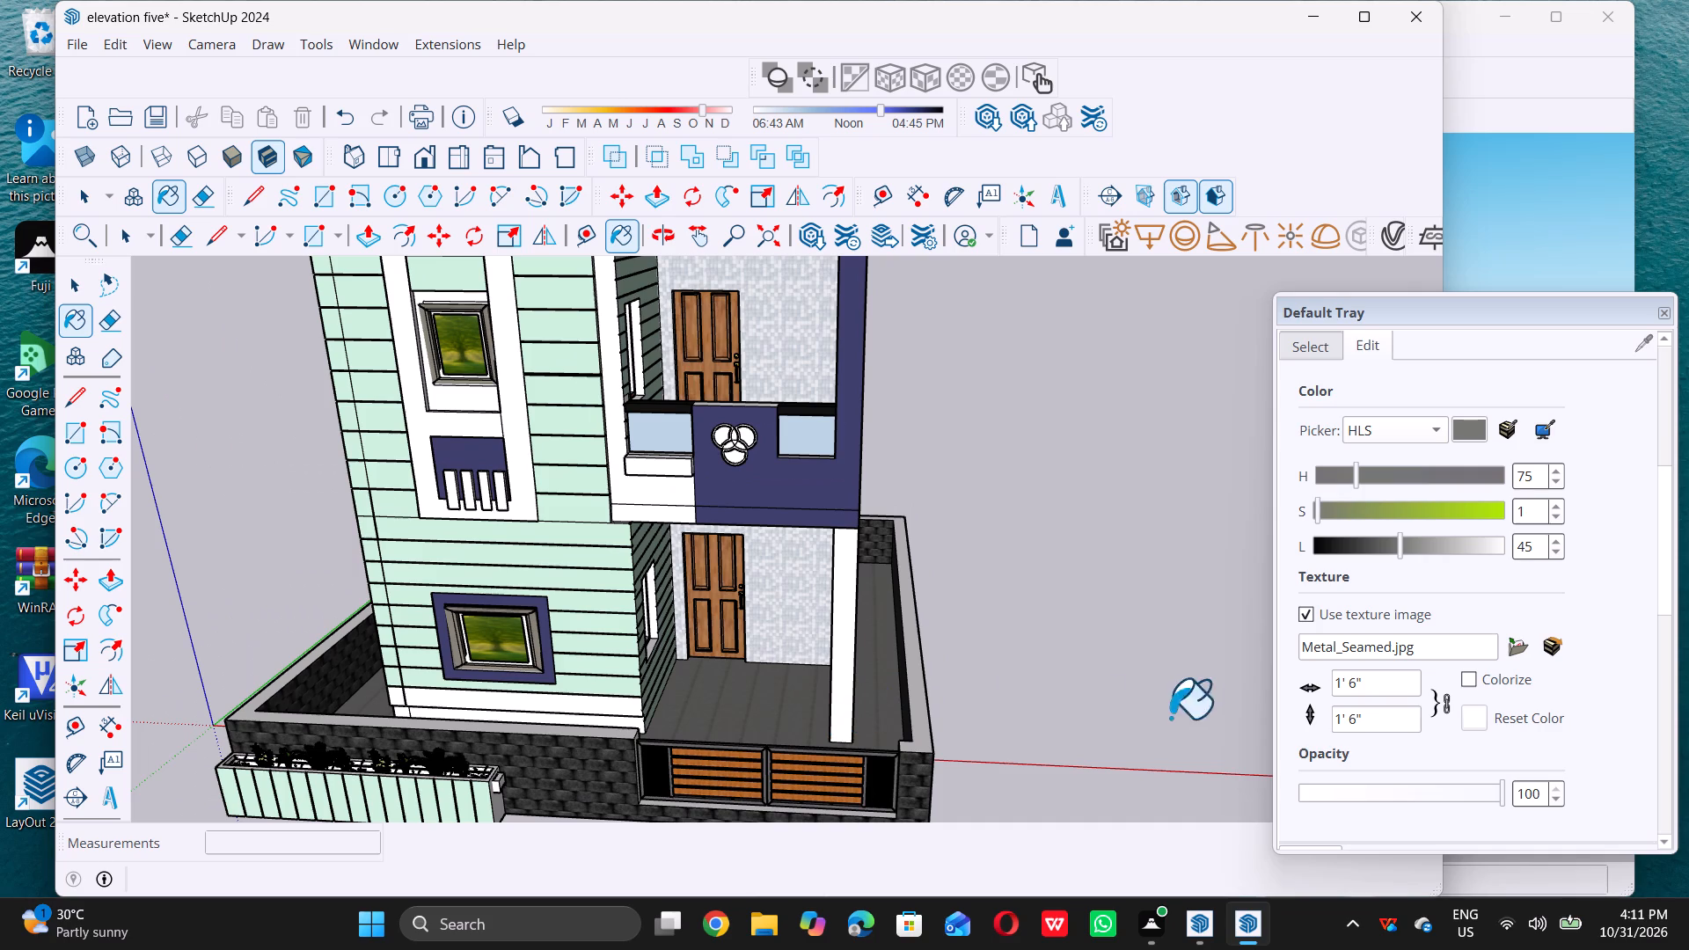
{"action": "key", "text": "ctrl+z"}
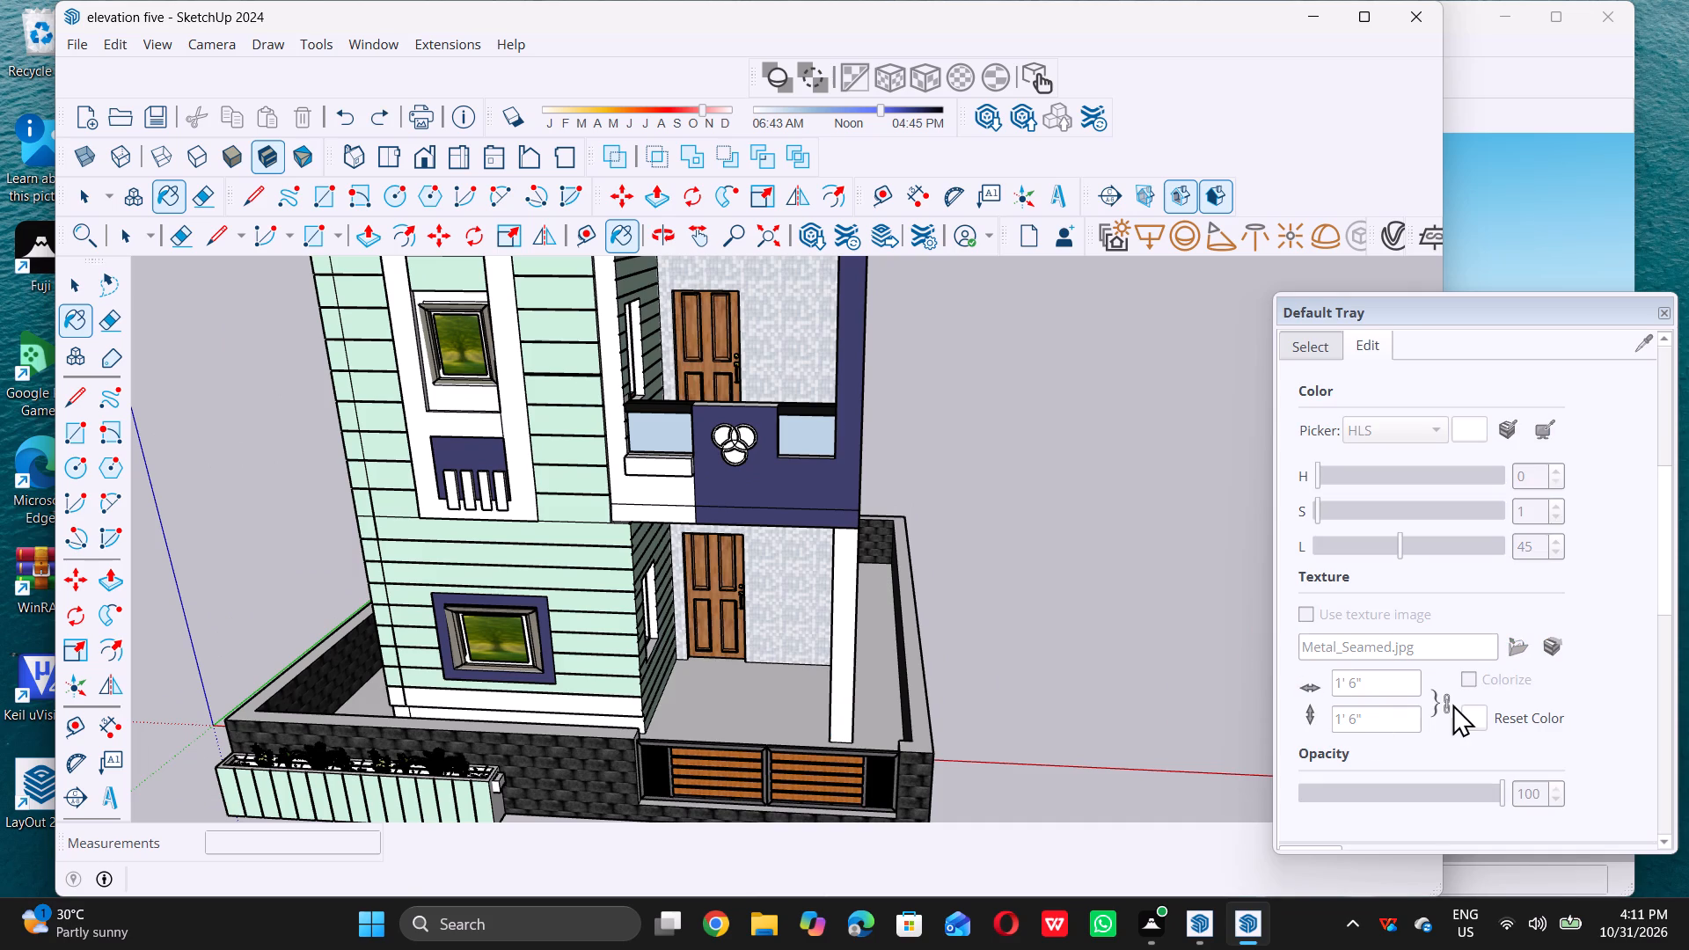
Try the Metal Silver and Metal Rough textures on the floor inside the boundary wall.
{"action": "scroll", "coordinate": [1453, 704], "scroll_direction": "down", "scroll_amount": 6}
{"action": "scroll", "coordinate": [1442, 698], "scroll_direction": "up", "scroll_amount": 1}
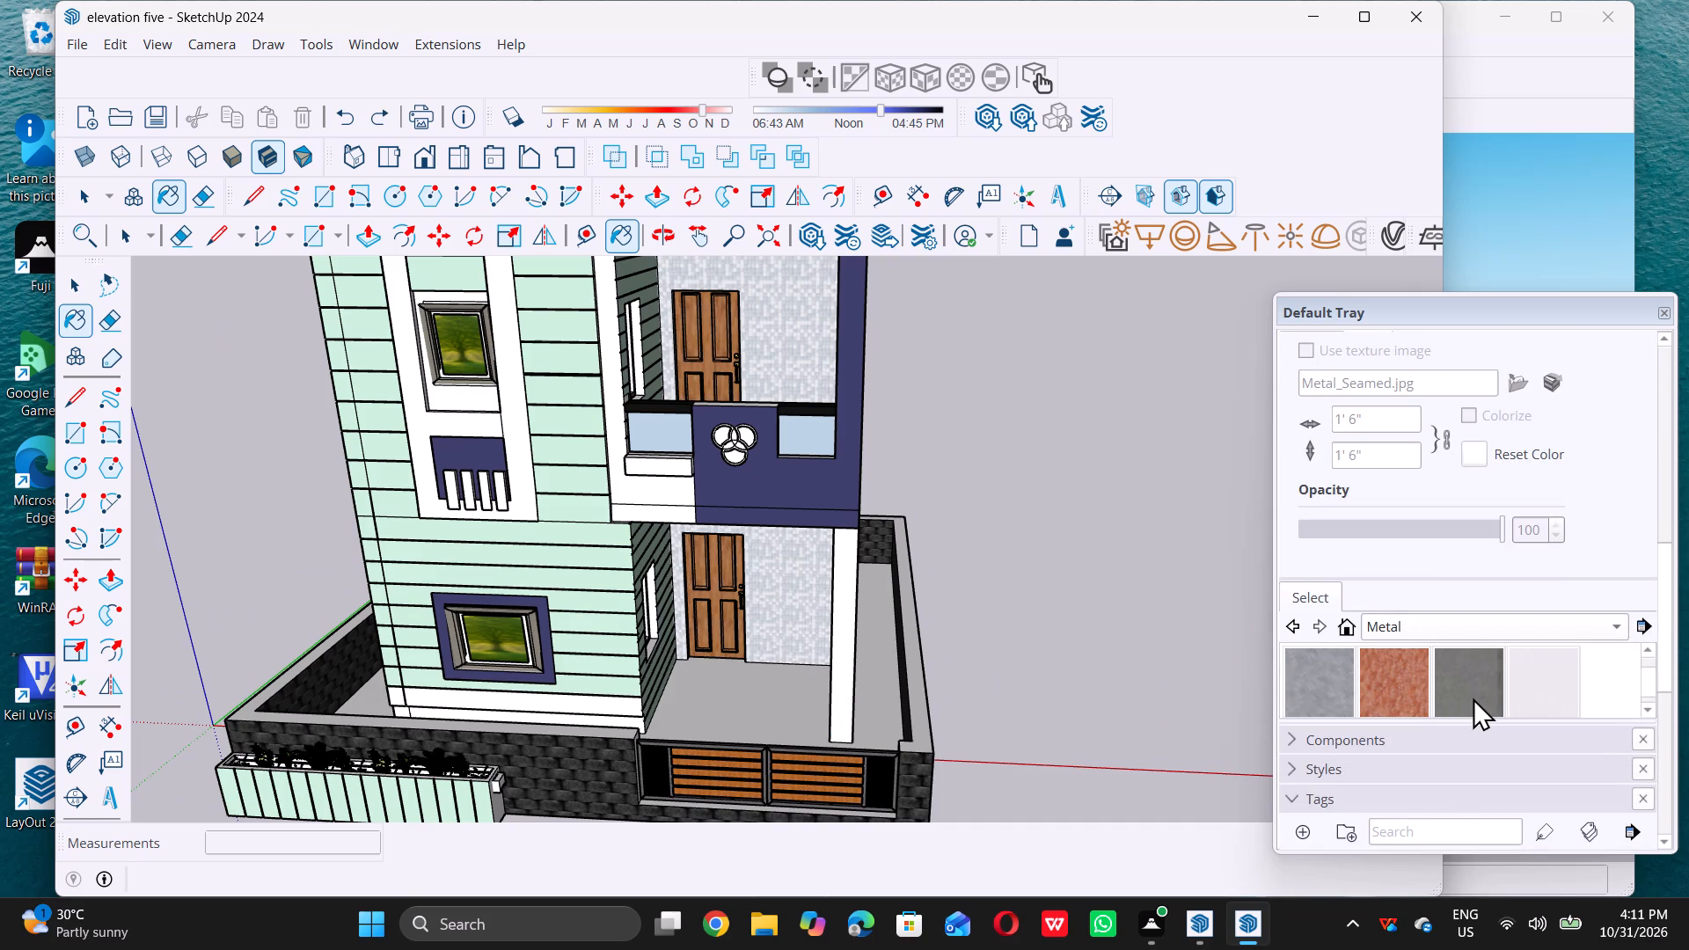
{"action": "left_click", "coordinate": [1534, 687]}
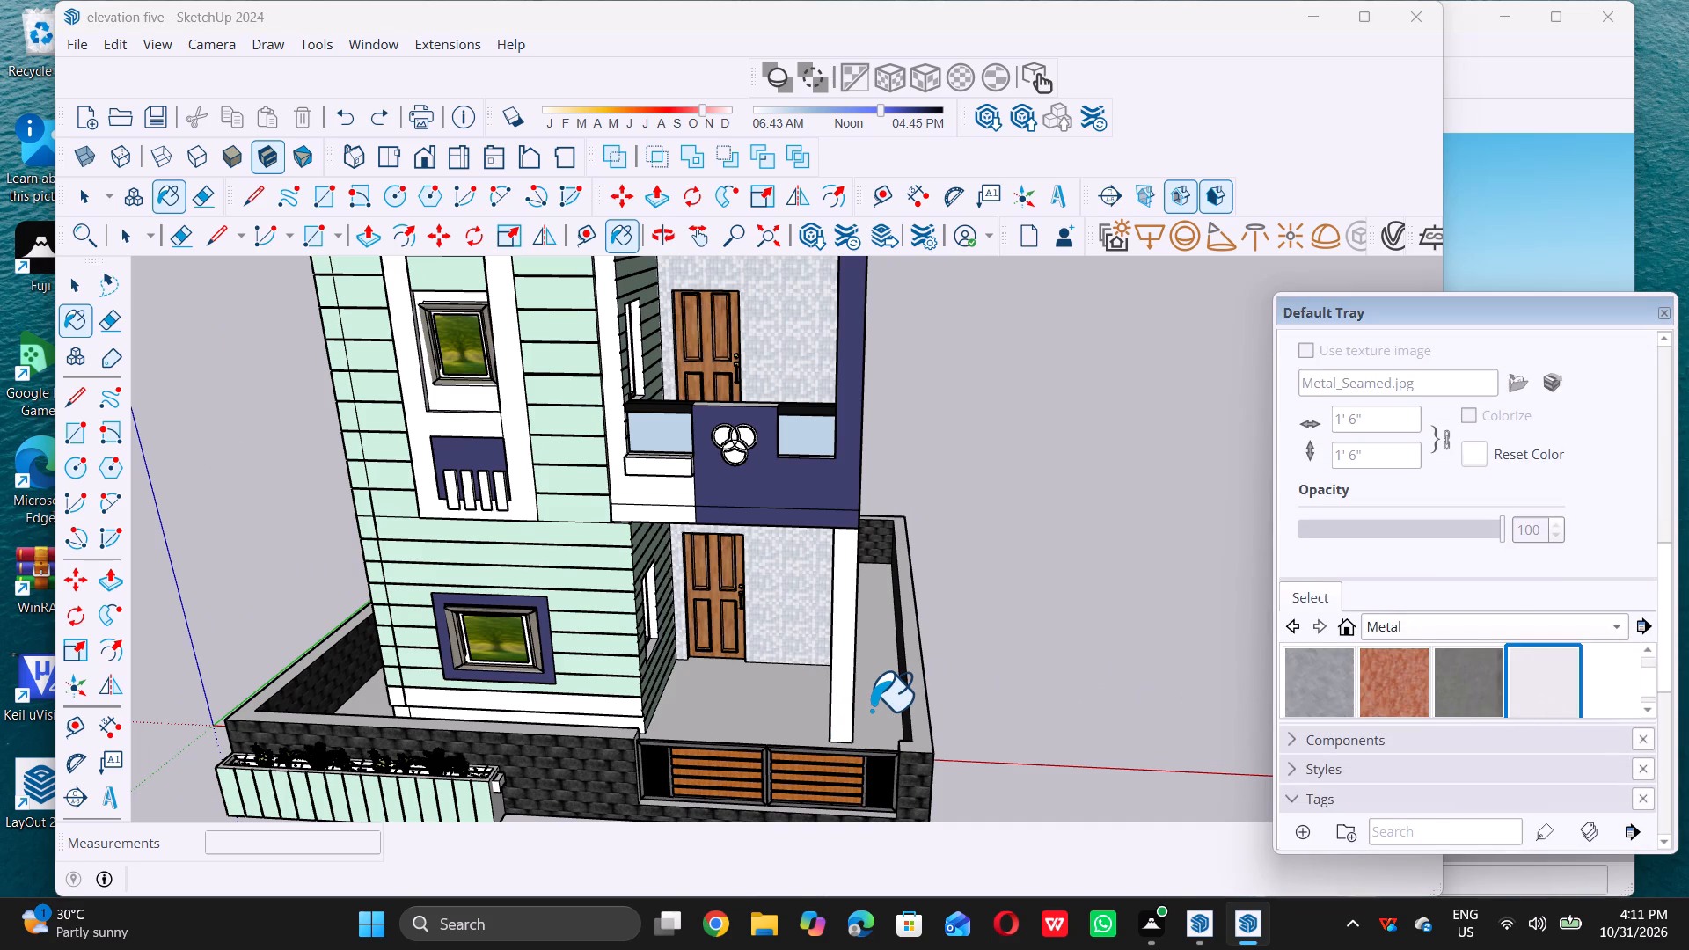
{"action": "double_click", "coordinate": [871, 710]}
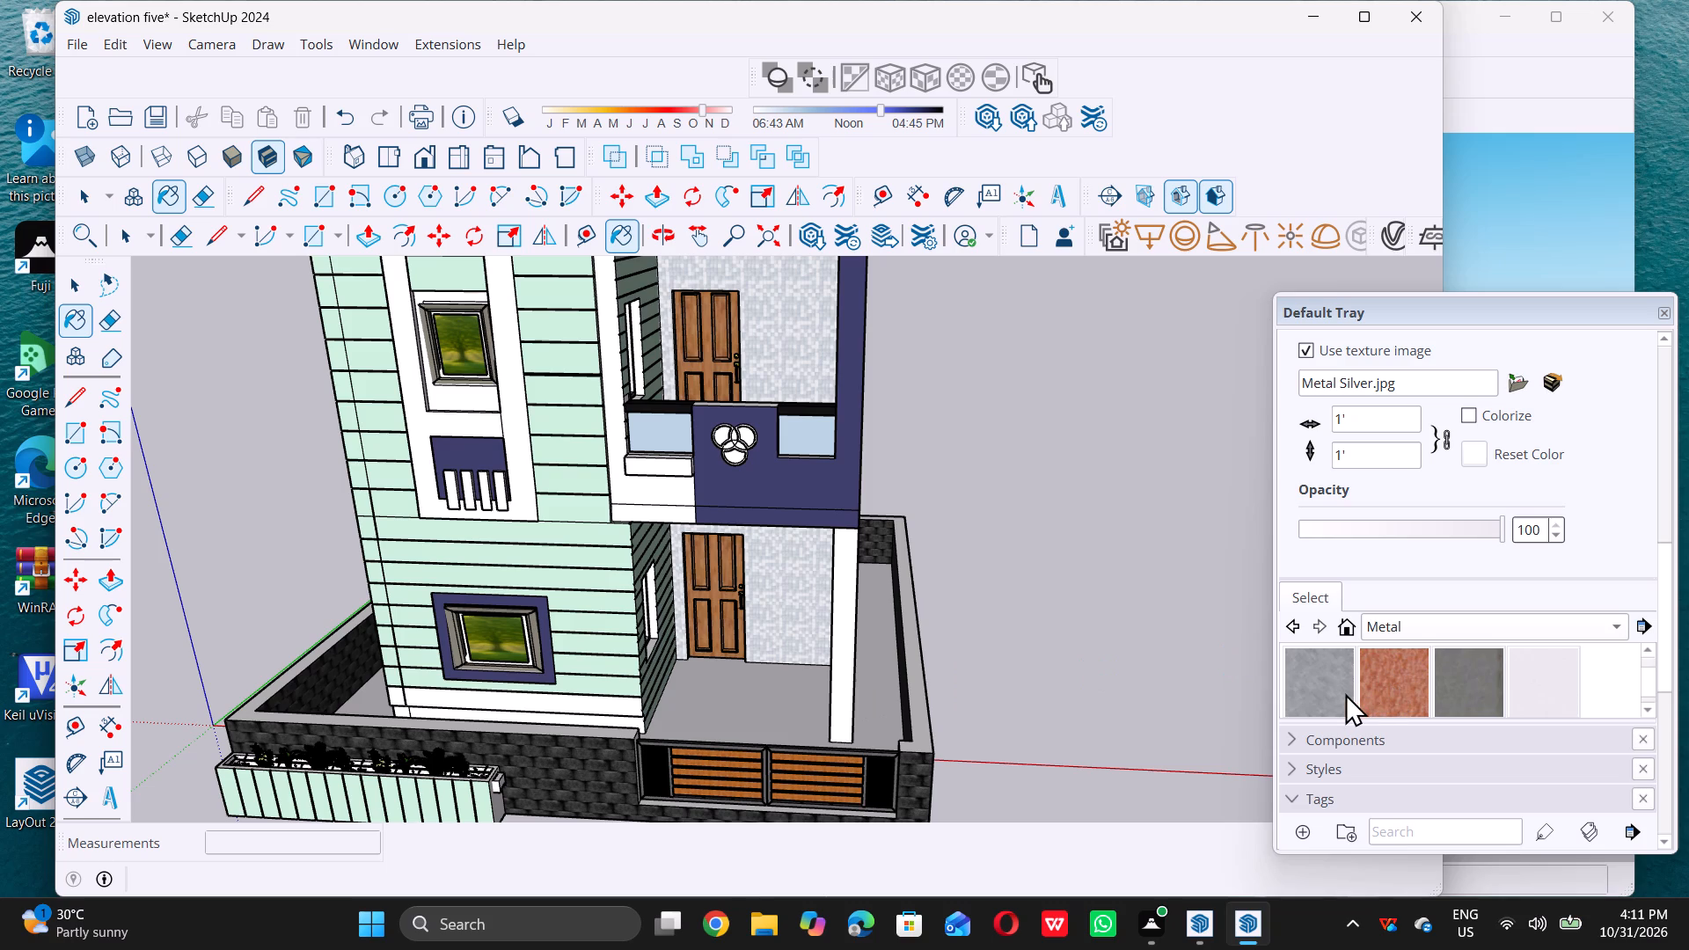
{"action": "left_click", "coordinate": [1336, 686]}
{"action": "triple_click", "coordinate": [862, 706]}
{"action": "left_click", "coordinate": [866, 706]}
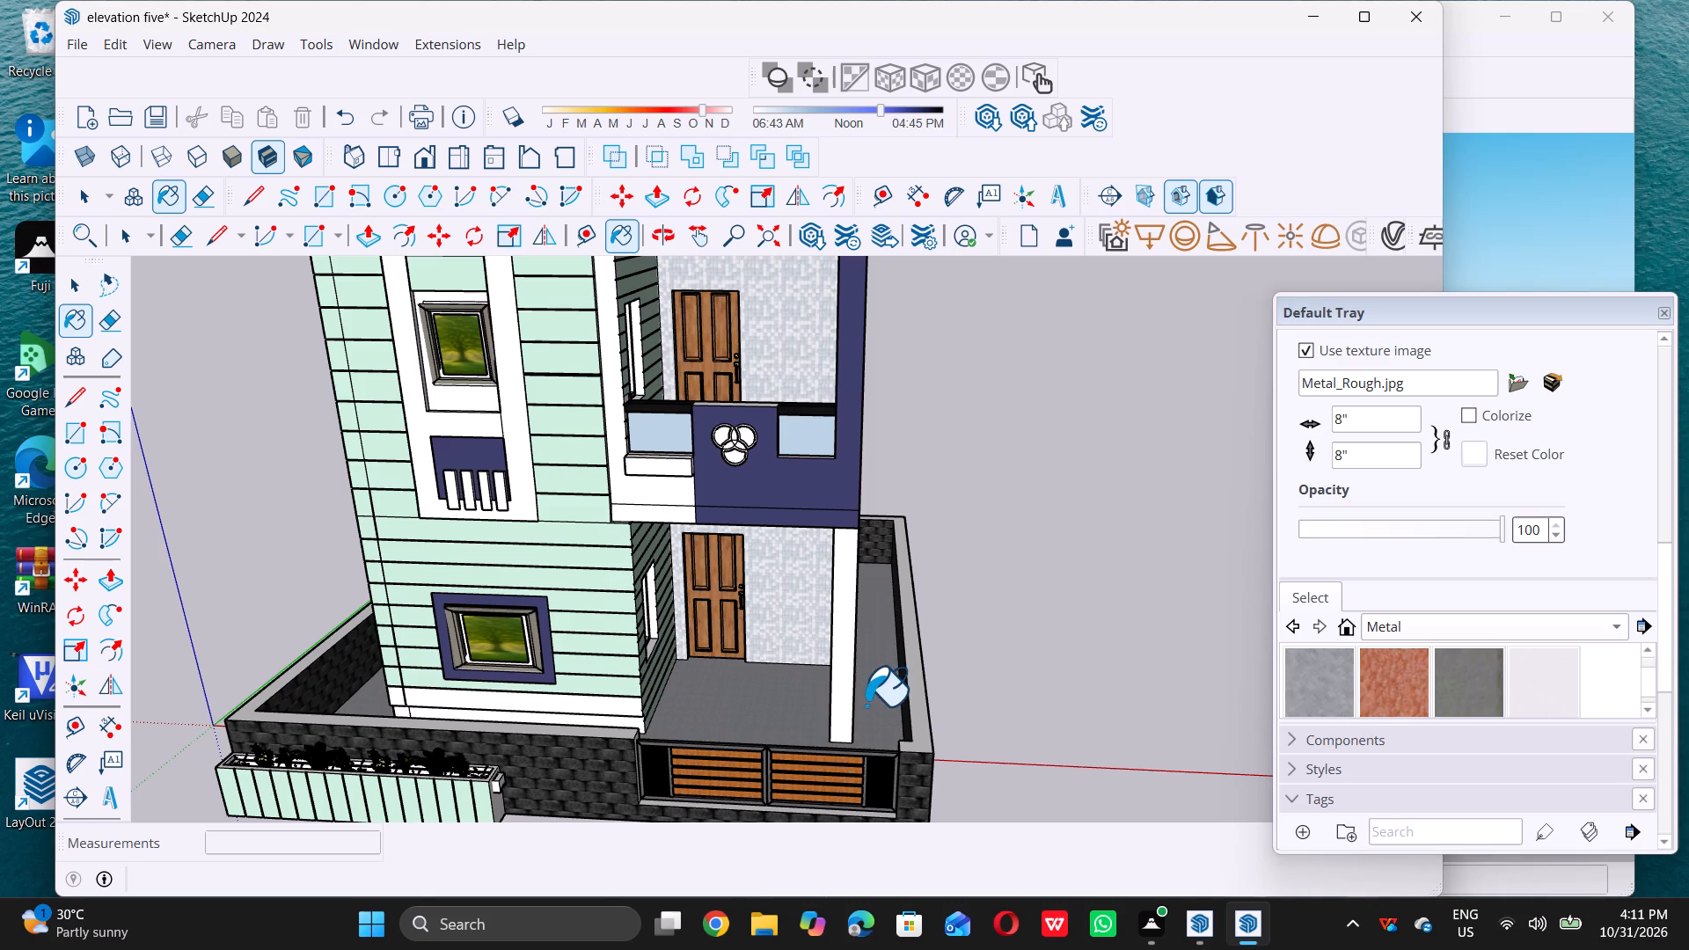
Paint the floor inside the boundary wall with the anodized aluminum texture from the Metal collection.
{"action": "scroll", "coordinate": [1405, 694], "scroll_direction": "up", "scroll_amount": 4}
{"action": "left_click", "coordinate": [1400, 691]}
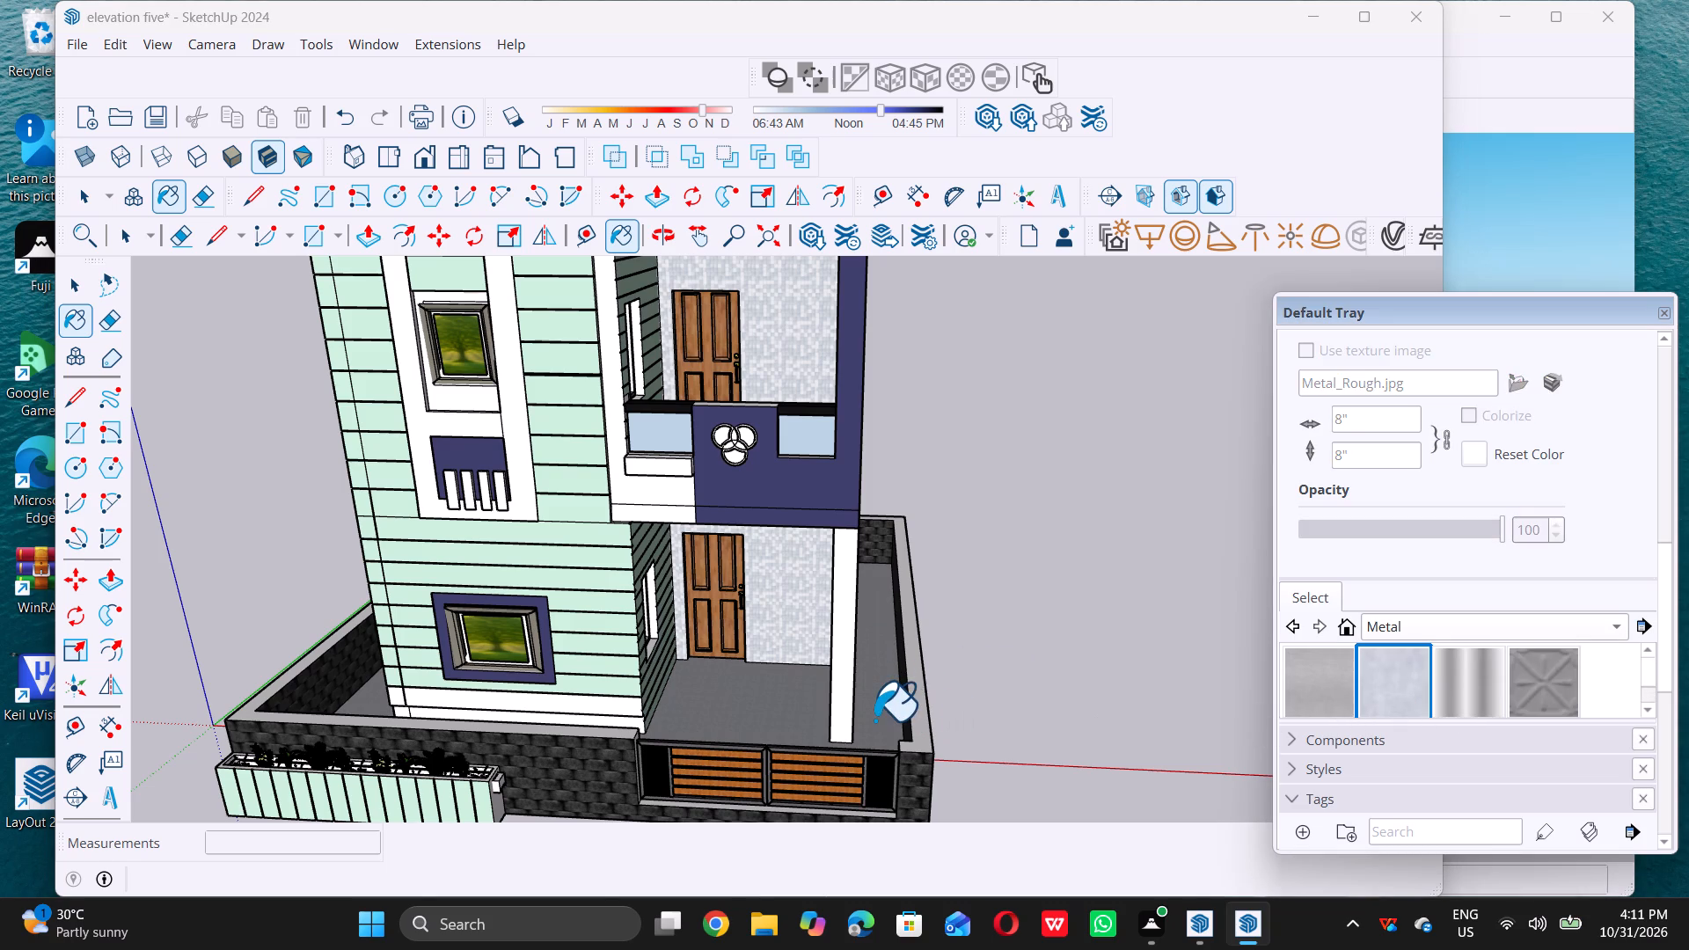
{"action": "left_click", "coordinate": [874, 719]}
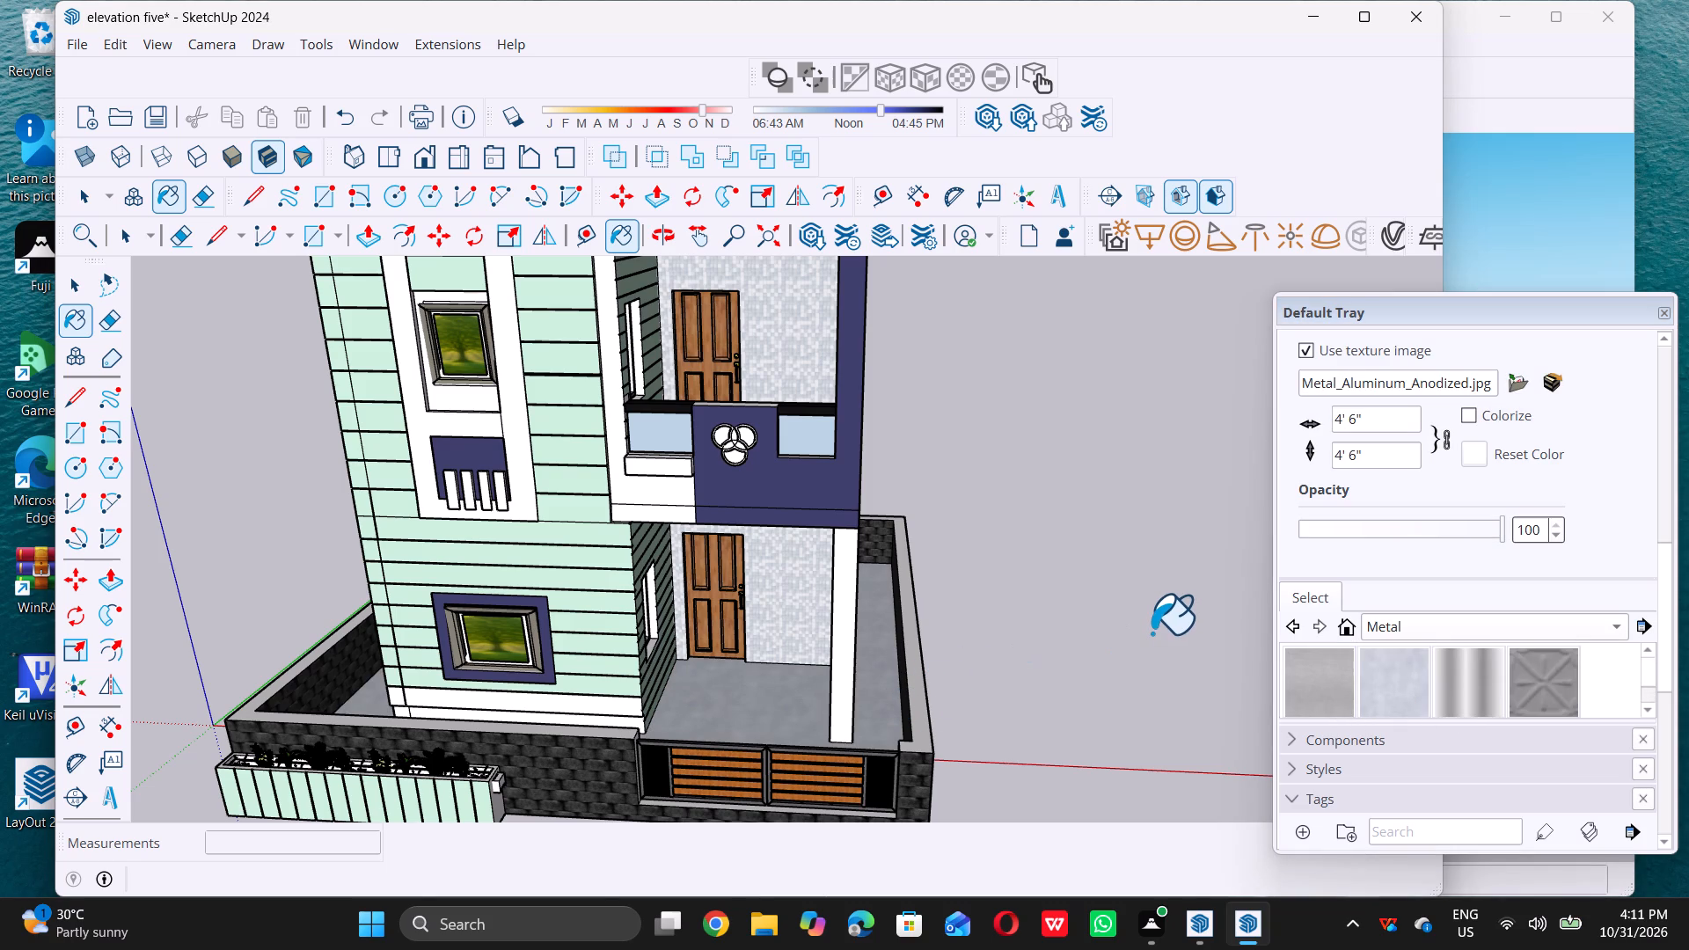
{"action": "key", "text": "space"}
Pick the dark violet-blue swatch from the Colors-Named collection for the circular emblem on the first-floor balcony.
{"action": "scroll", "coordinate": [888, 677], "scroll_direction": "down", "scroll_amount": 11}
{"action": "middle_click_drag", "start_coordinate": [826, 695], "coordinate": [843, 620]}
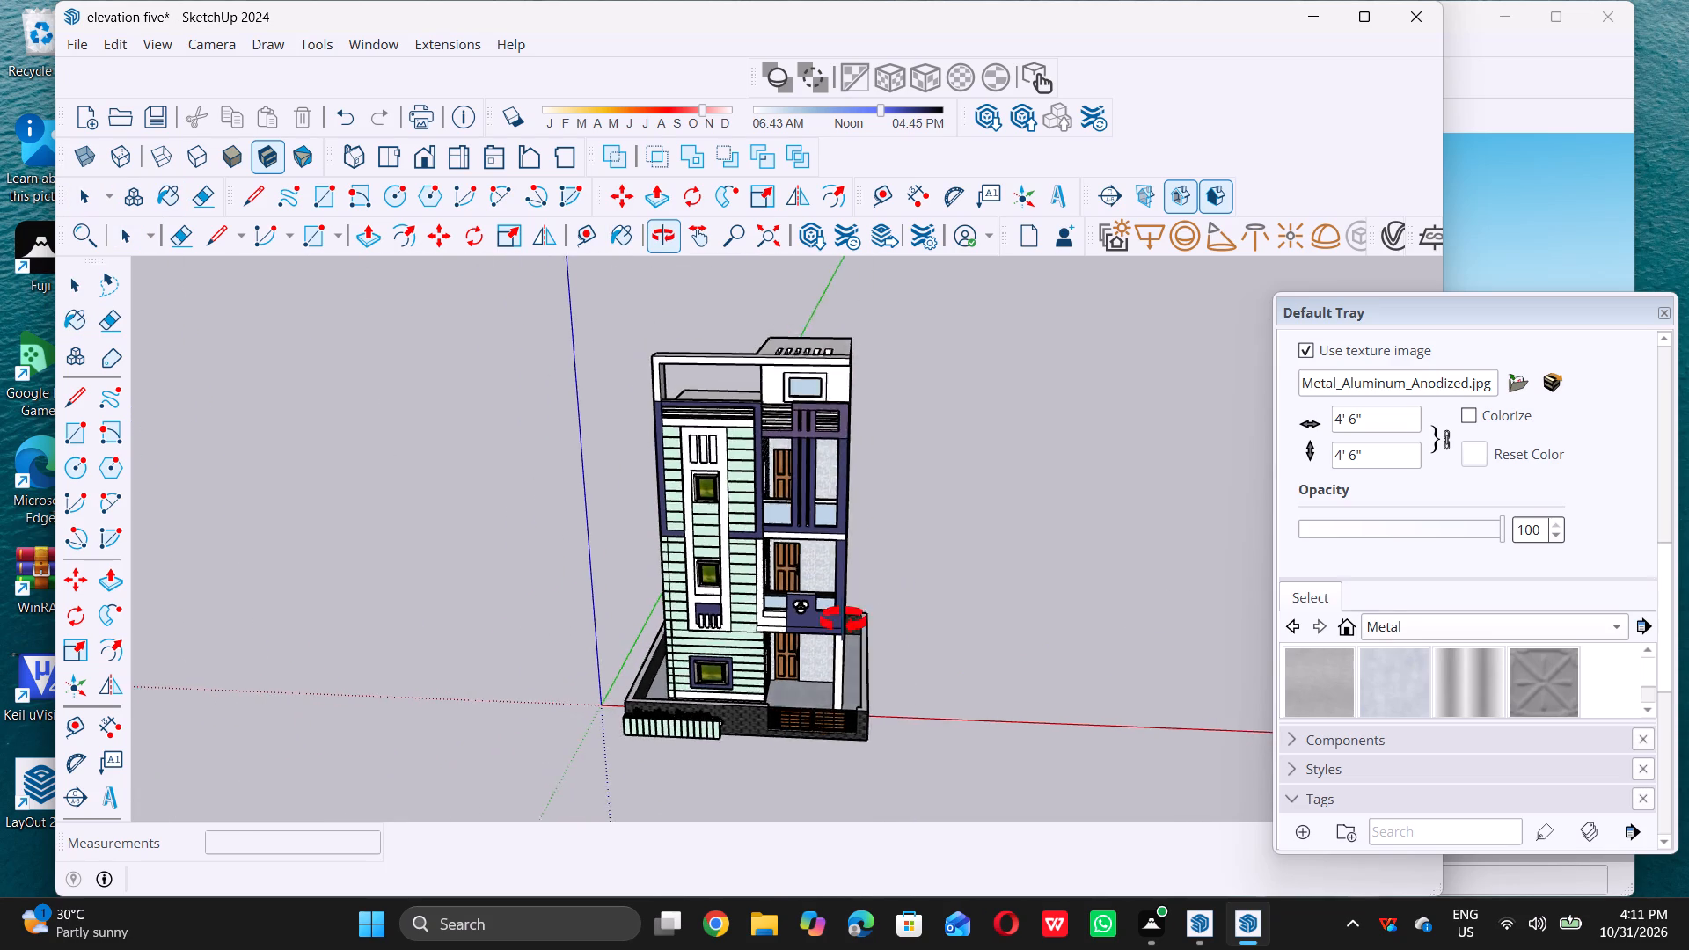
{"action": "middle_click_drag", "start_coordinate": [843, 620], "coordinate": [844, 594]}
{"action": "middle_click", "coordinate": [844, 594]}
{"action": "scroll", "coordinate": [881, 528], "scroll_direction": "up", "scroll_amount": 7}
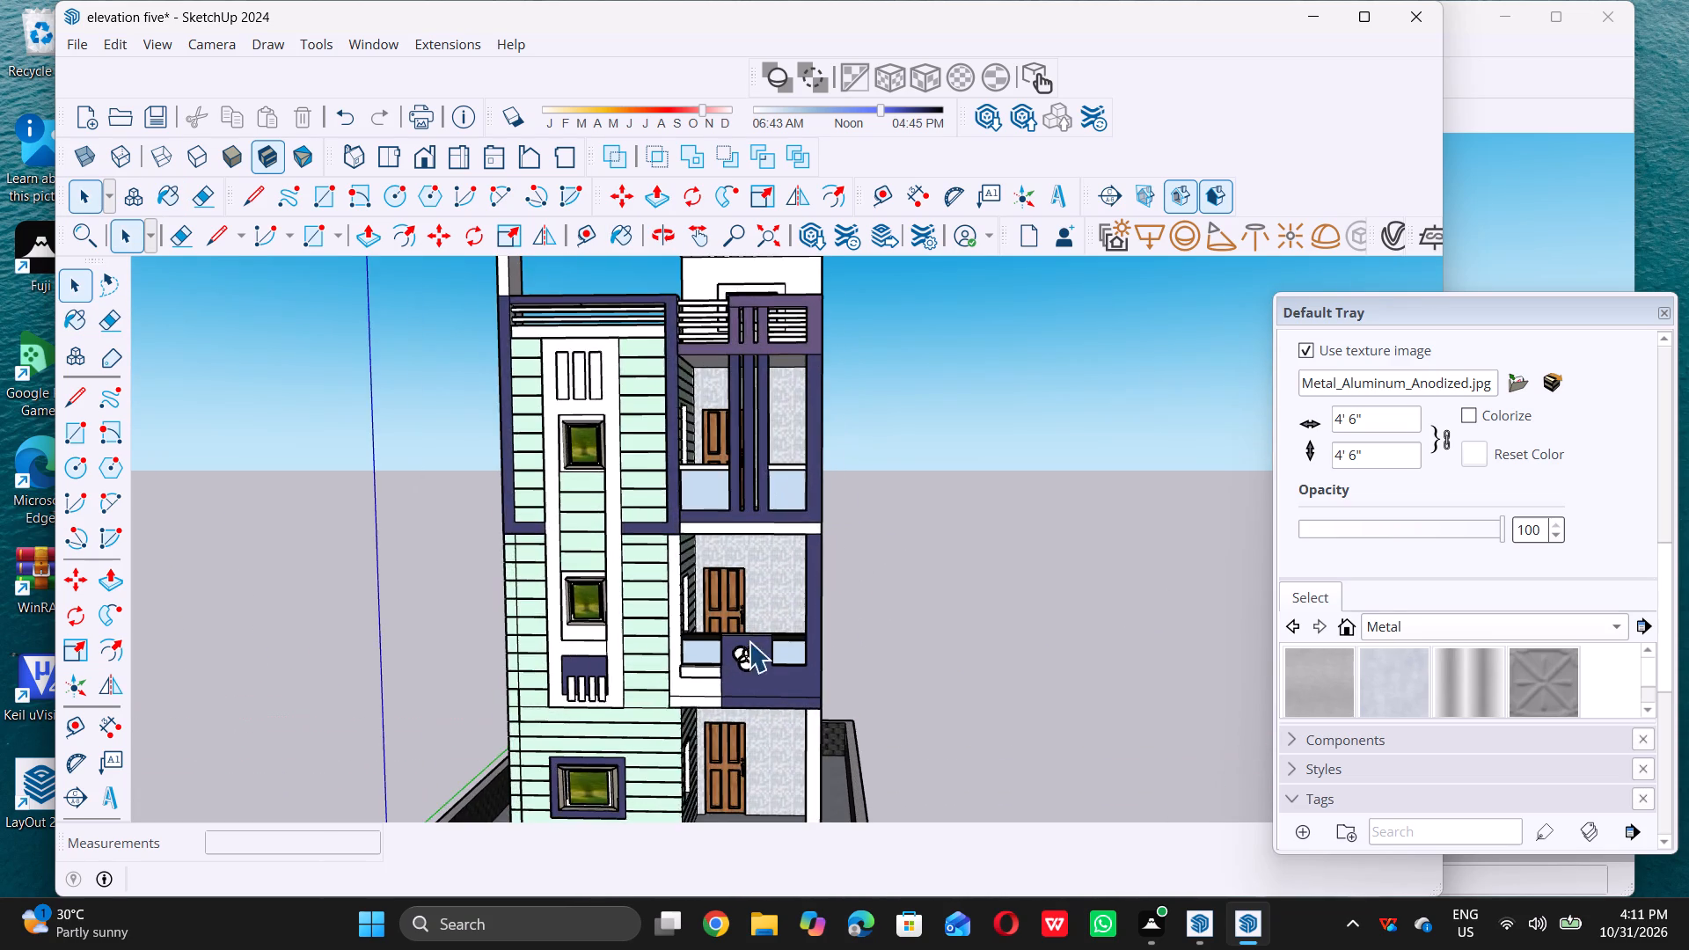
{"action": "scroll", "coordinate": [720, 669], "scroll_direction": "up", "scroll_amount": 7}
{"action": "scroll", "coordinate": [1450, 604], "scroll_direction": "up", "scroll_amount": 6}
{"action": "scroll", "coordinate": [1439, 621], "scroll_direction": "down", "scroll_amount": 3}
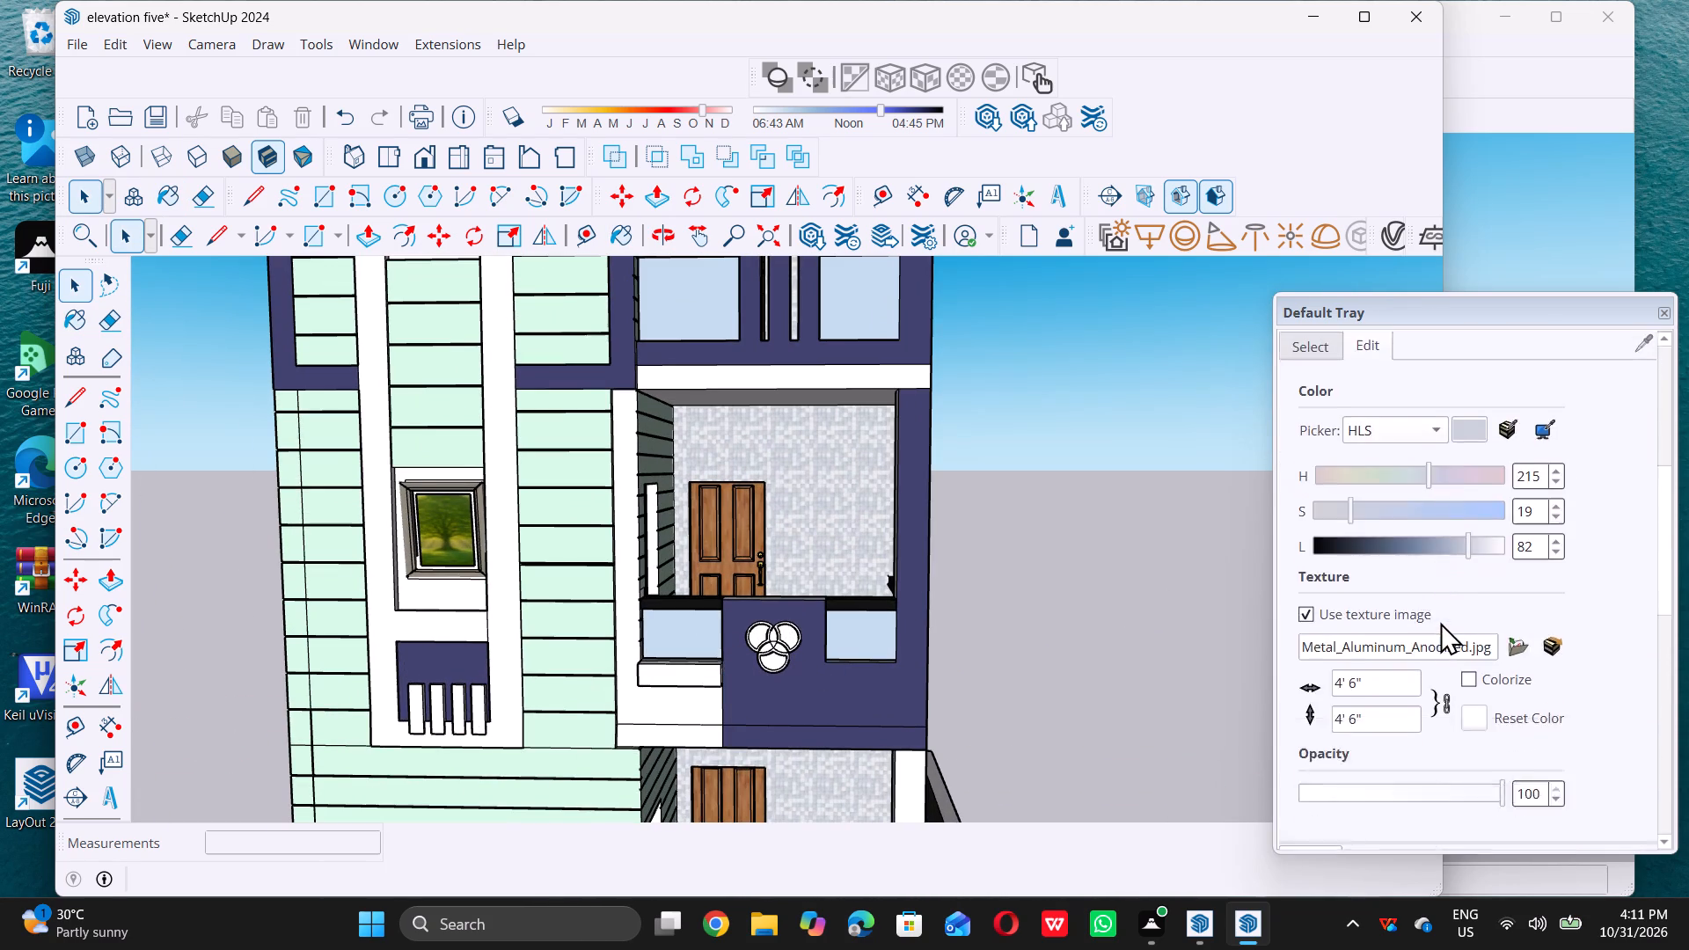
{"action": "scroll", "coordinate": [1440, 622], "scroll_direction": "down", "scroll_amount": 3}
{"action": "left_click", "coordinate": [1610, 625]}
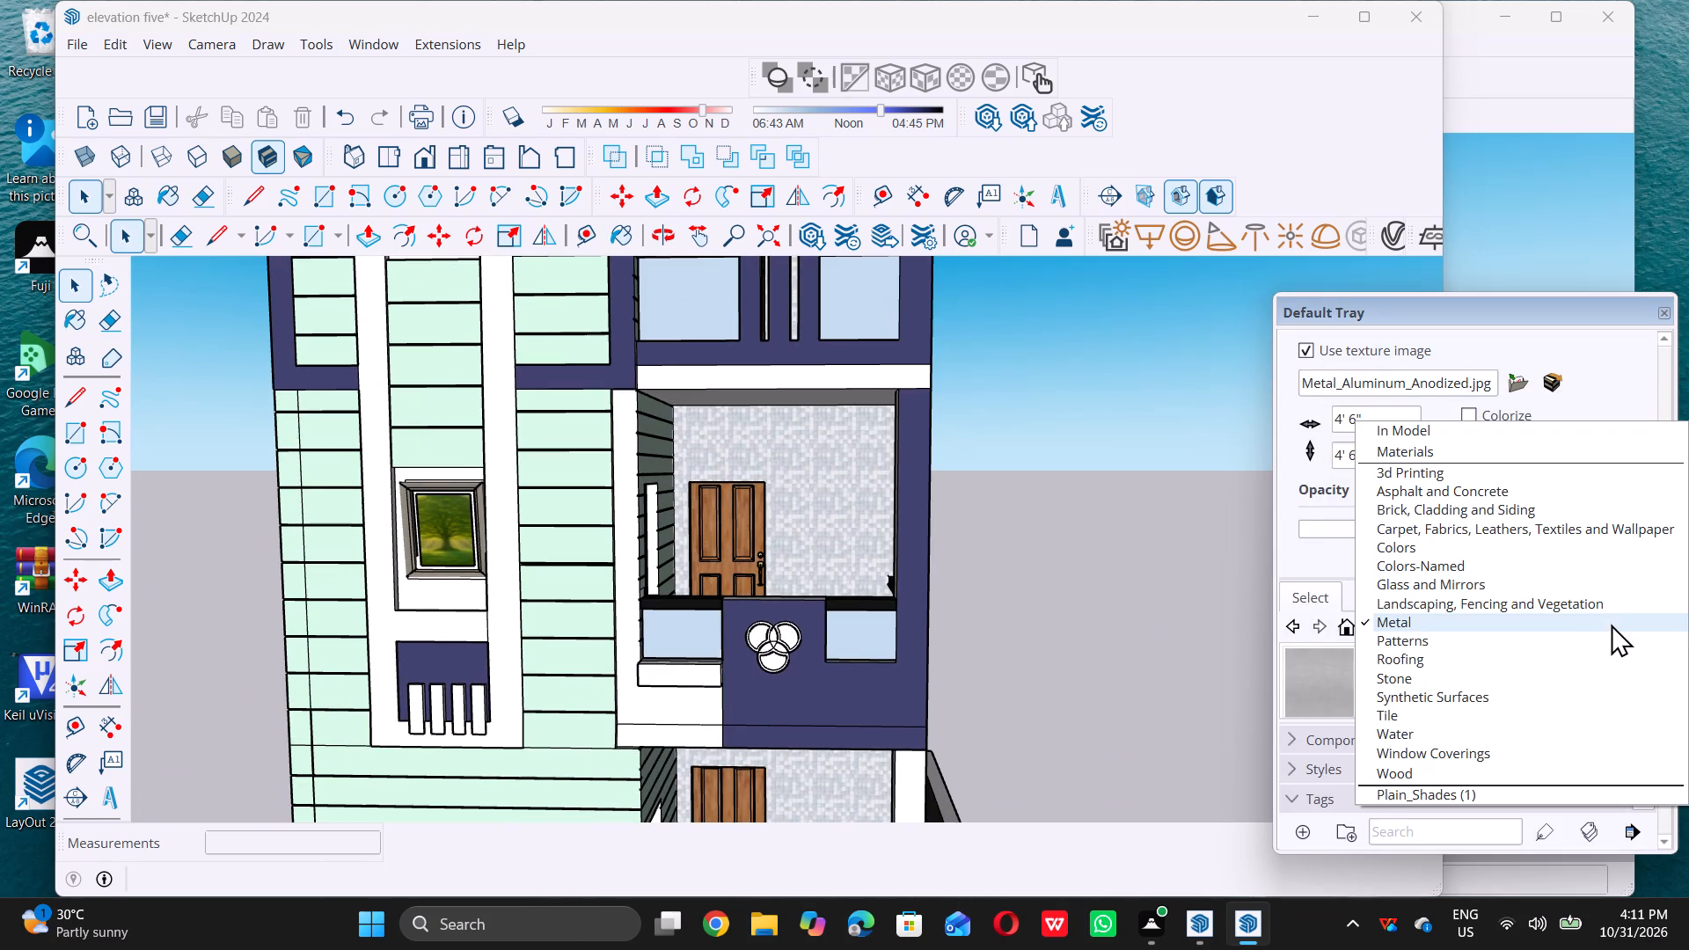
{"action": "triple_click", "coordinate": [1442, 562]}
{"action": "left_click", "coordinate": [1443, 564]}
{"action": "scroll", "coordinate": [1451, 588], "scroll_direction": "down", "scroll_amount": 1}
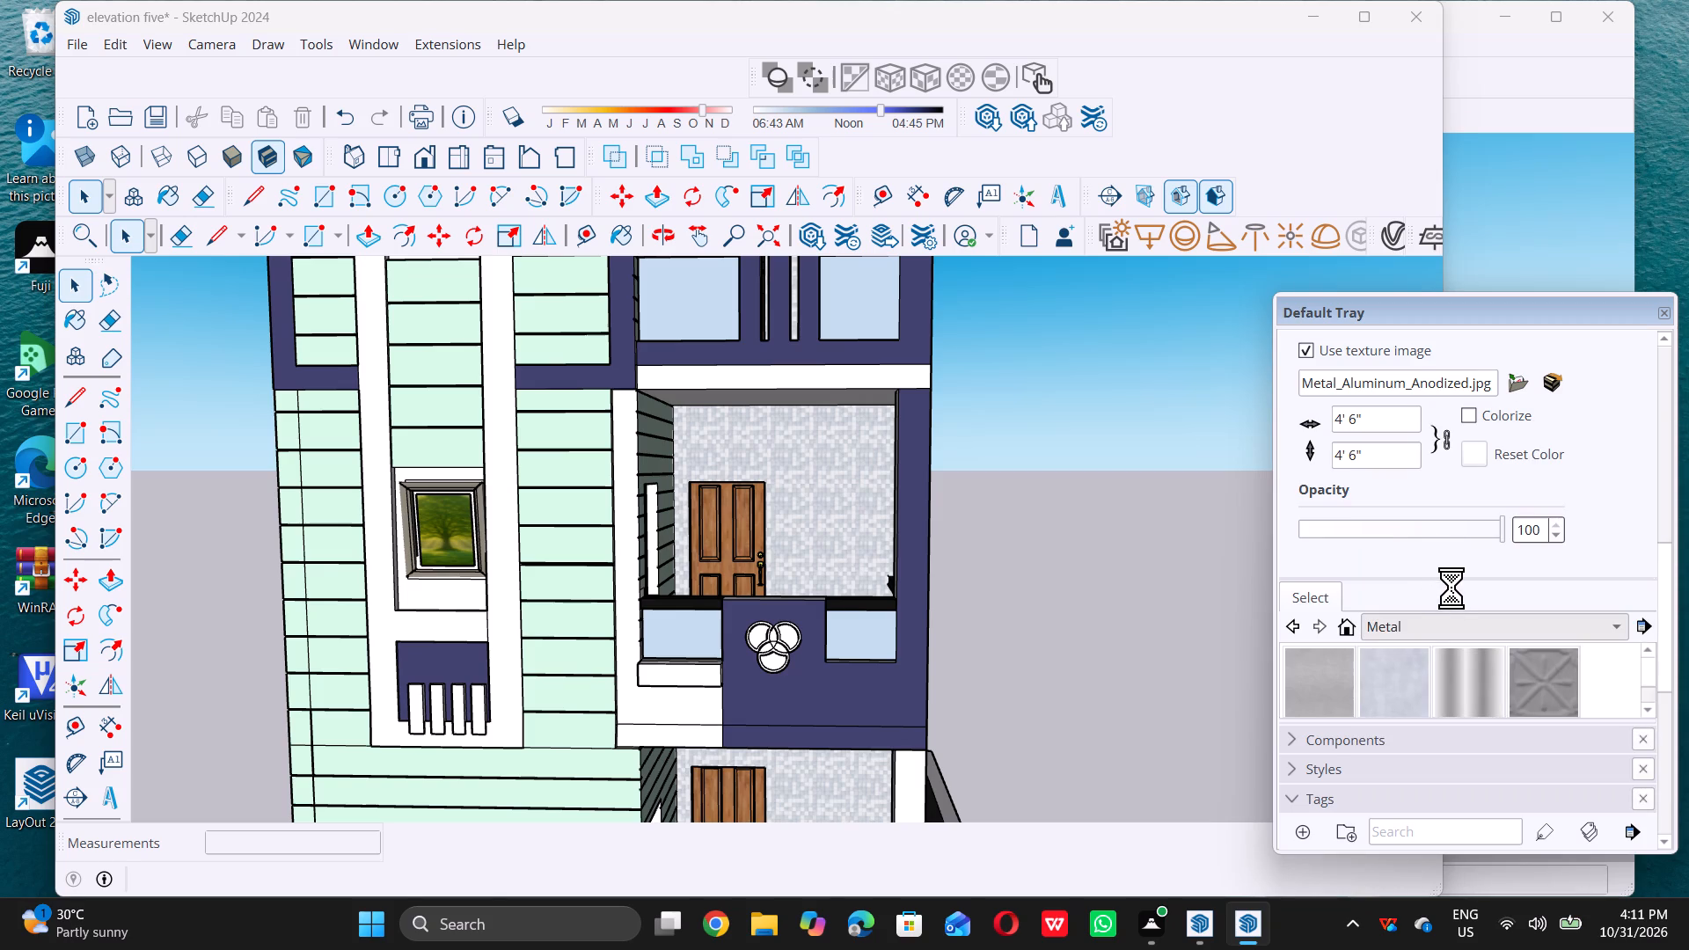
{"action": "scroll", "coordinate": [1451, 588], "scroll_direction": "down", "scroll_amount": 2}
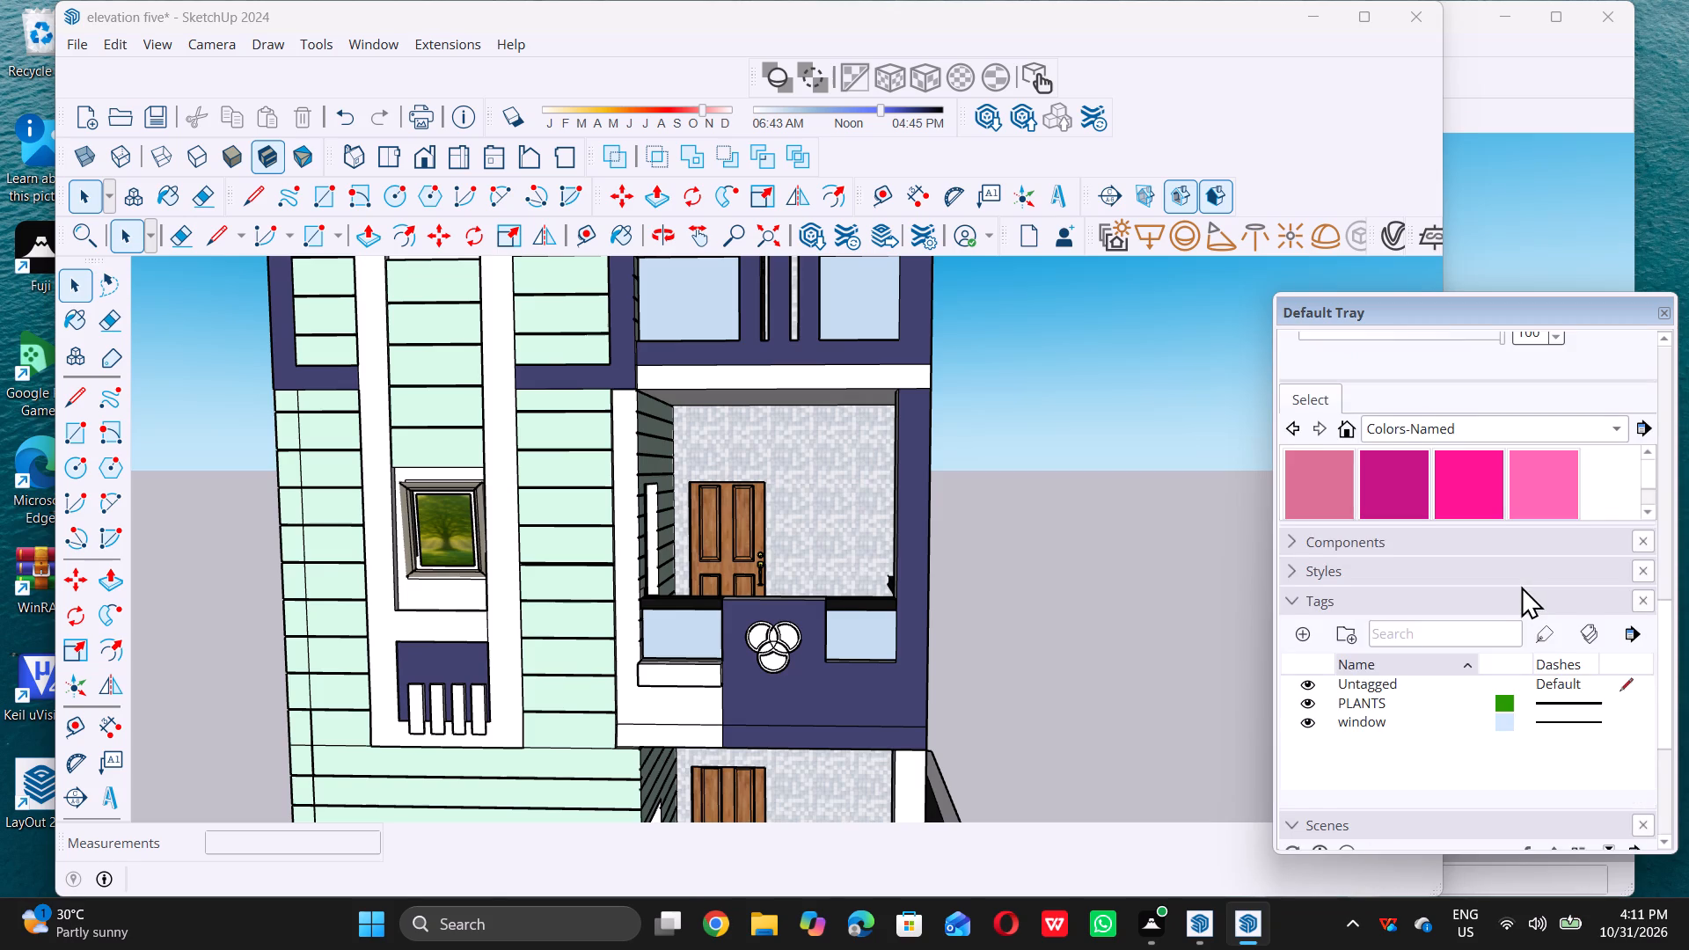
{"action": "scroll", "coordinate": [1521, 586], "scroll_direction": "down", "scroll_amount": 9}
{"action": "scroll", "coordinate": [1516, 586], "scroll_direction": "up", "scroll_amount": 5}
{"action": "scroll", "coordinate": [1435, 486], "scroll_direction": "up", "scroll_amount": 6}
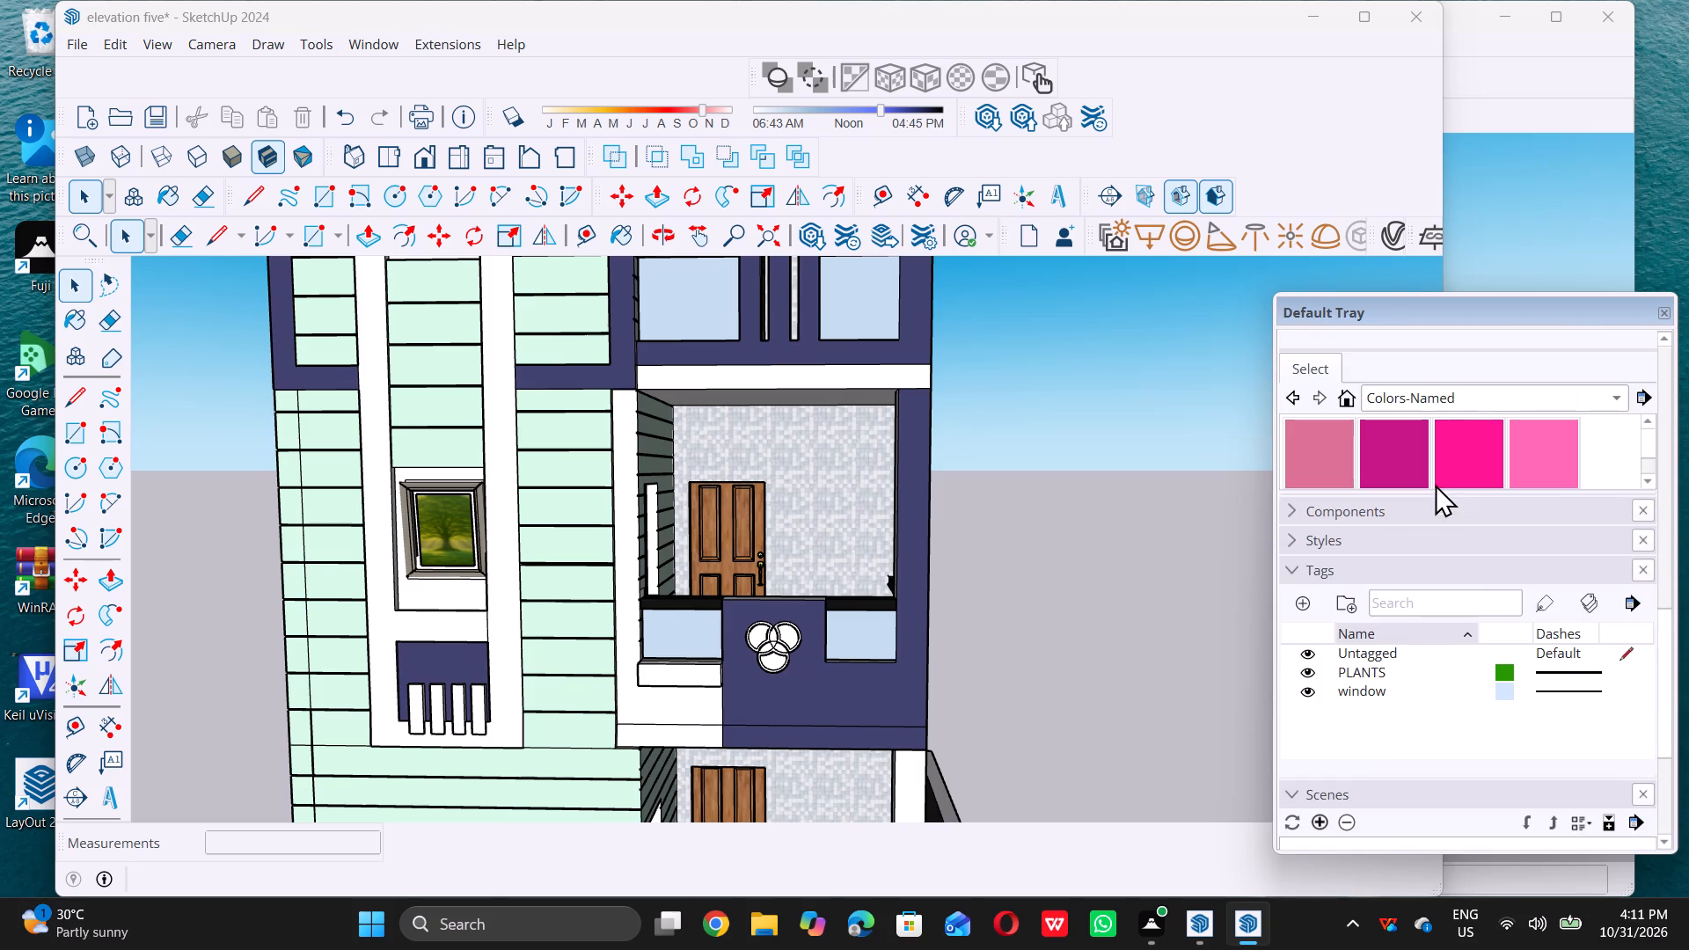
{"action": "scroll", "coordinate": [1426, 479], "scroll_direction": "up", "scroll_amount": 6}
{"action": "scroll", "coordinate": [1428, 471], "scroll_direction": "down", "scroll_amount": 14}
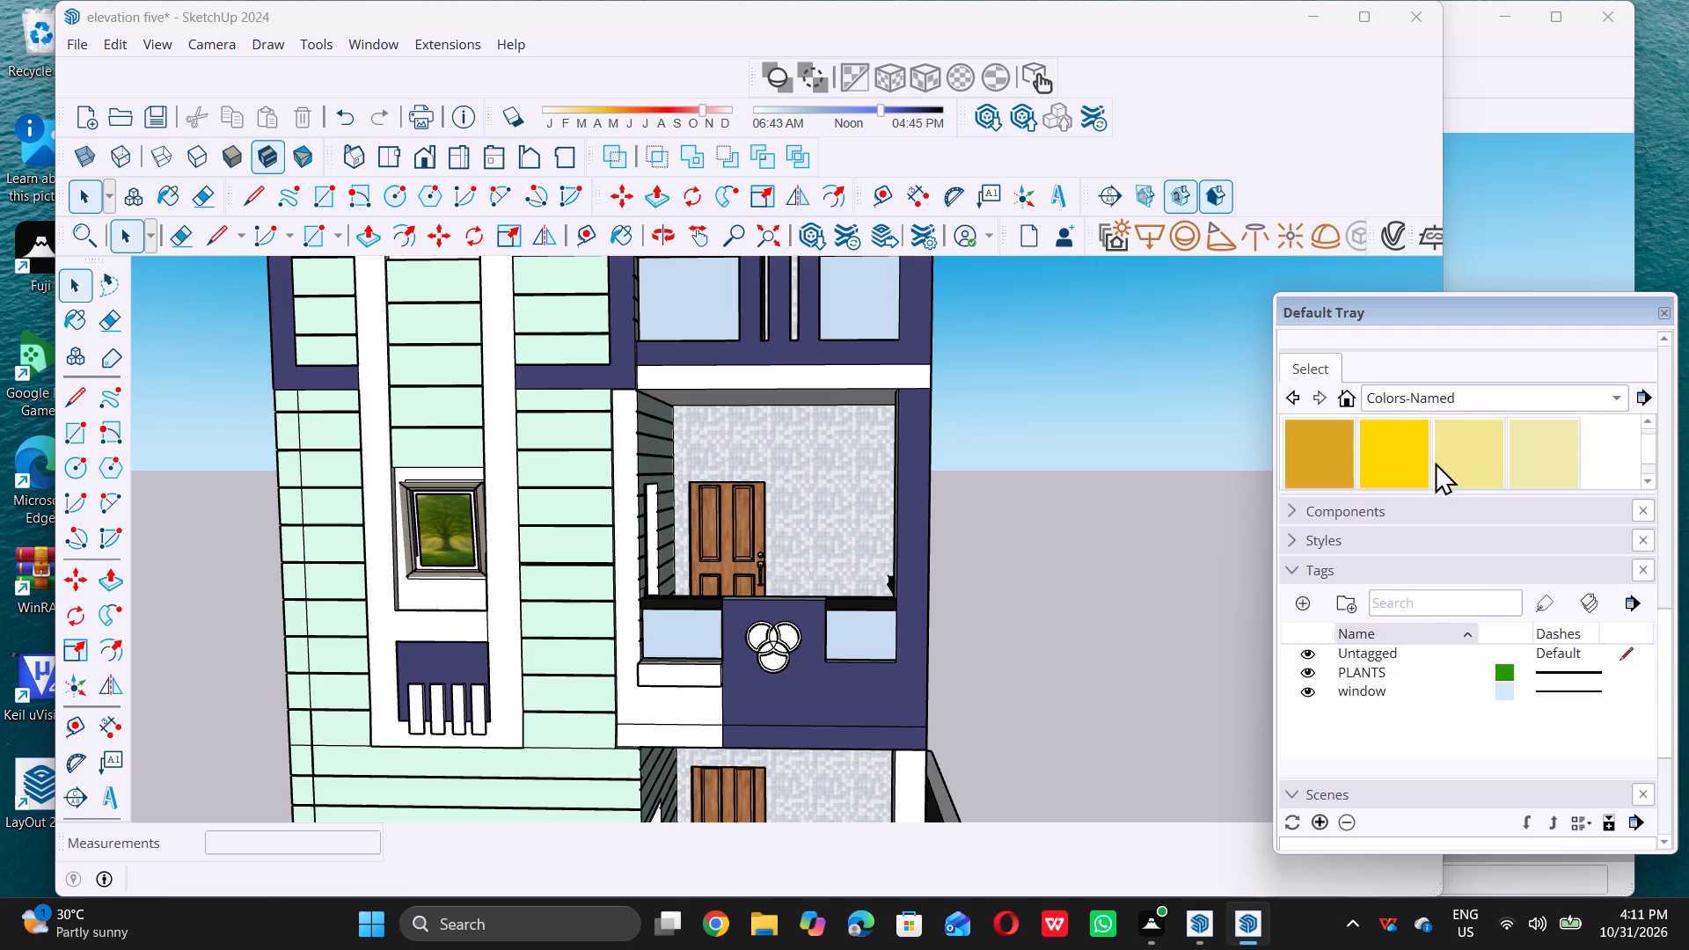
{"action": "scroll", "coordinate": [1435, 462], "scroll_direction": "down", "scroll_amount": 14}
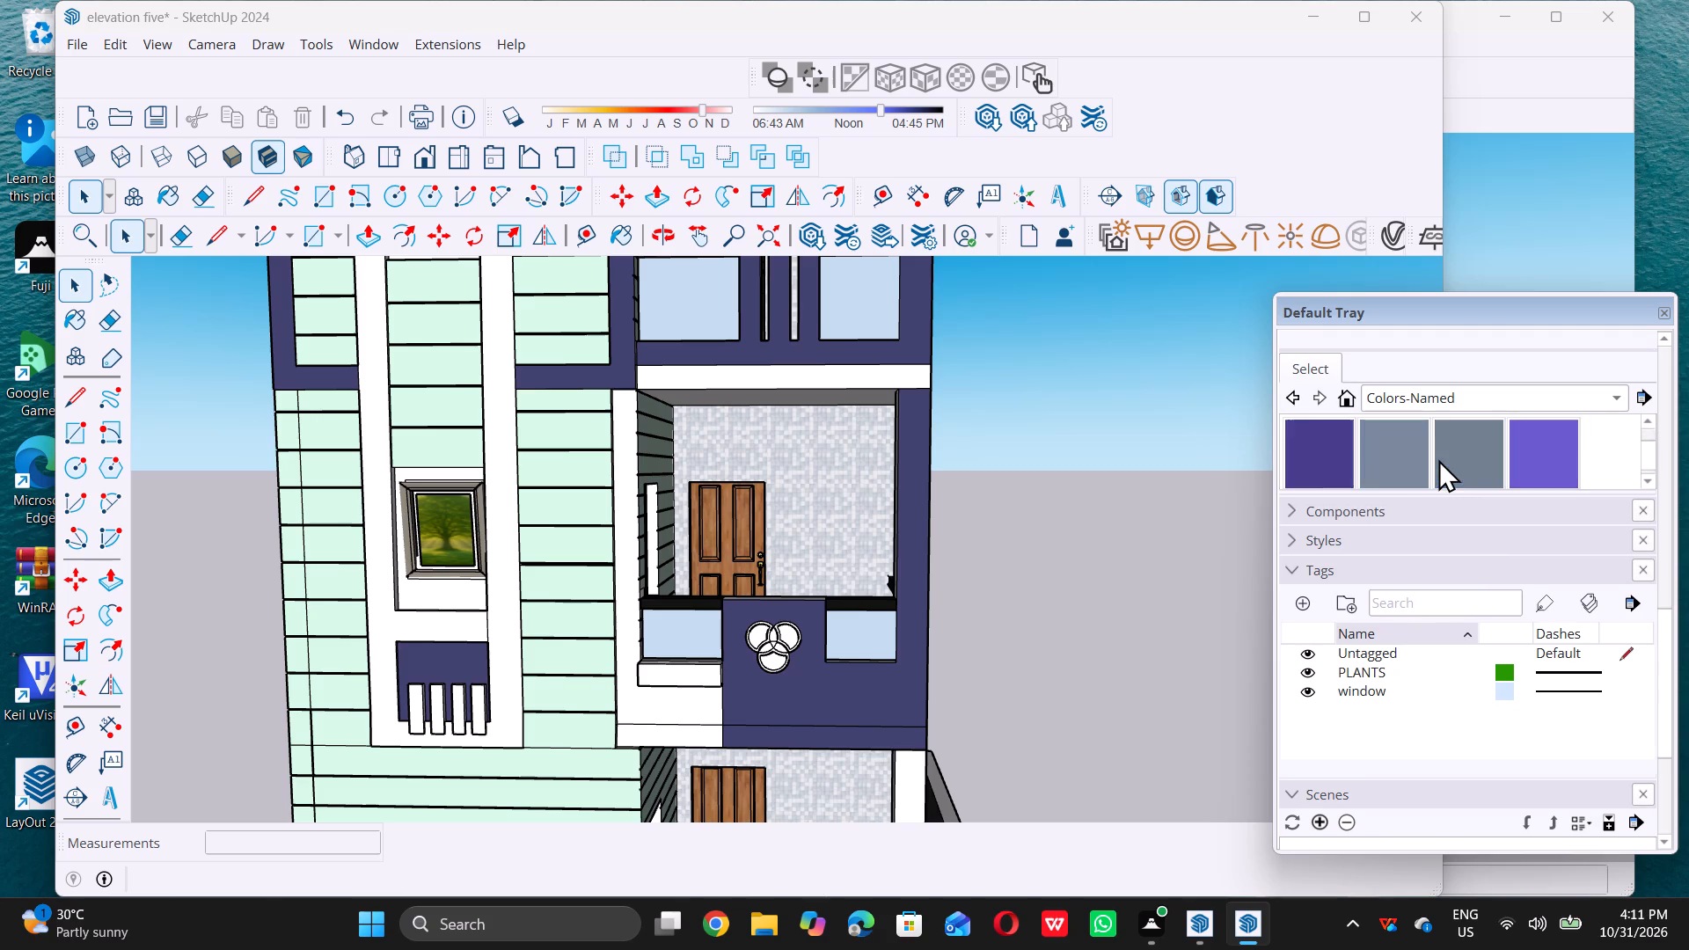
{"action": "left_click", "coordinate": [1328, 463]}
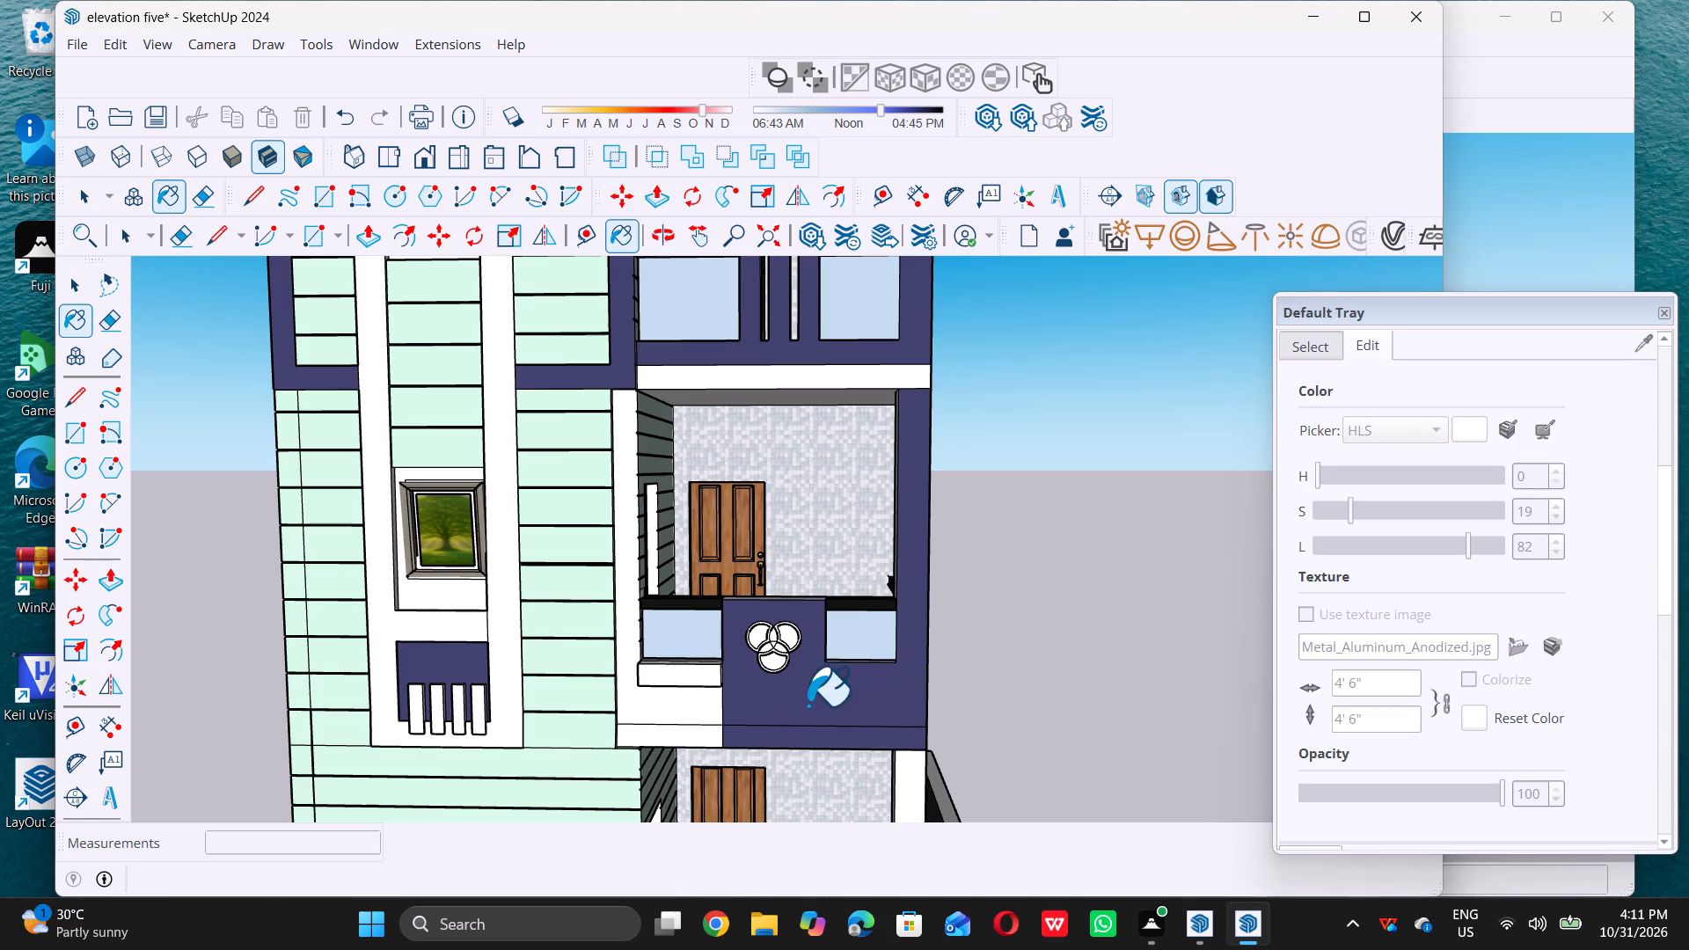
Paint the seven inner faces of the first-floor balcony's three-circle emblem with the dark violet-blue colour, leaving the rings white.
{"action": "scroll", "coordinate": [803, 705], "scroll_direction": "up", "scroll_amount": 5}
{"action": "scroll", "coordinate": [757, 594], "scroll_direction": "up", "scroll_amount": 7}
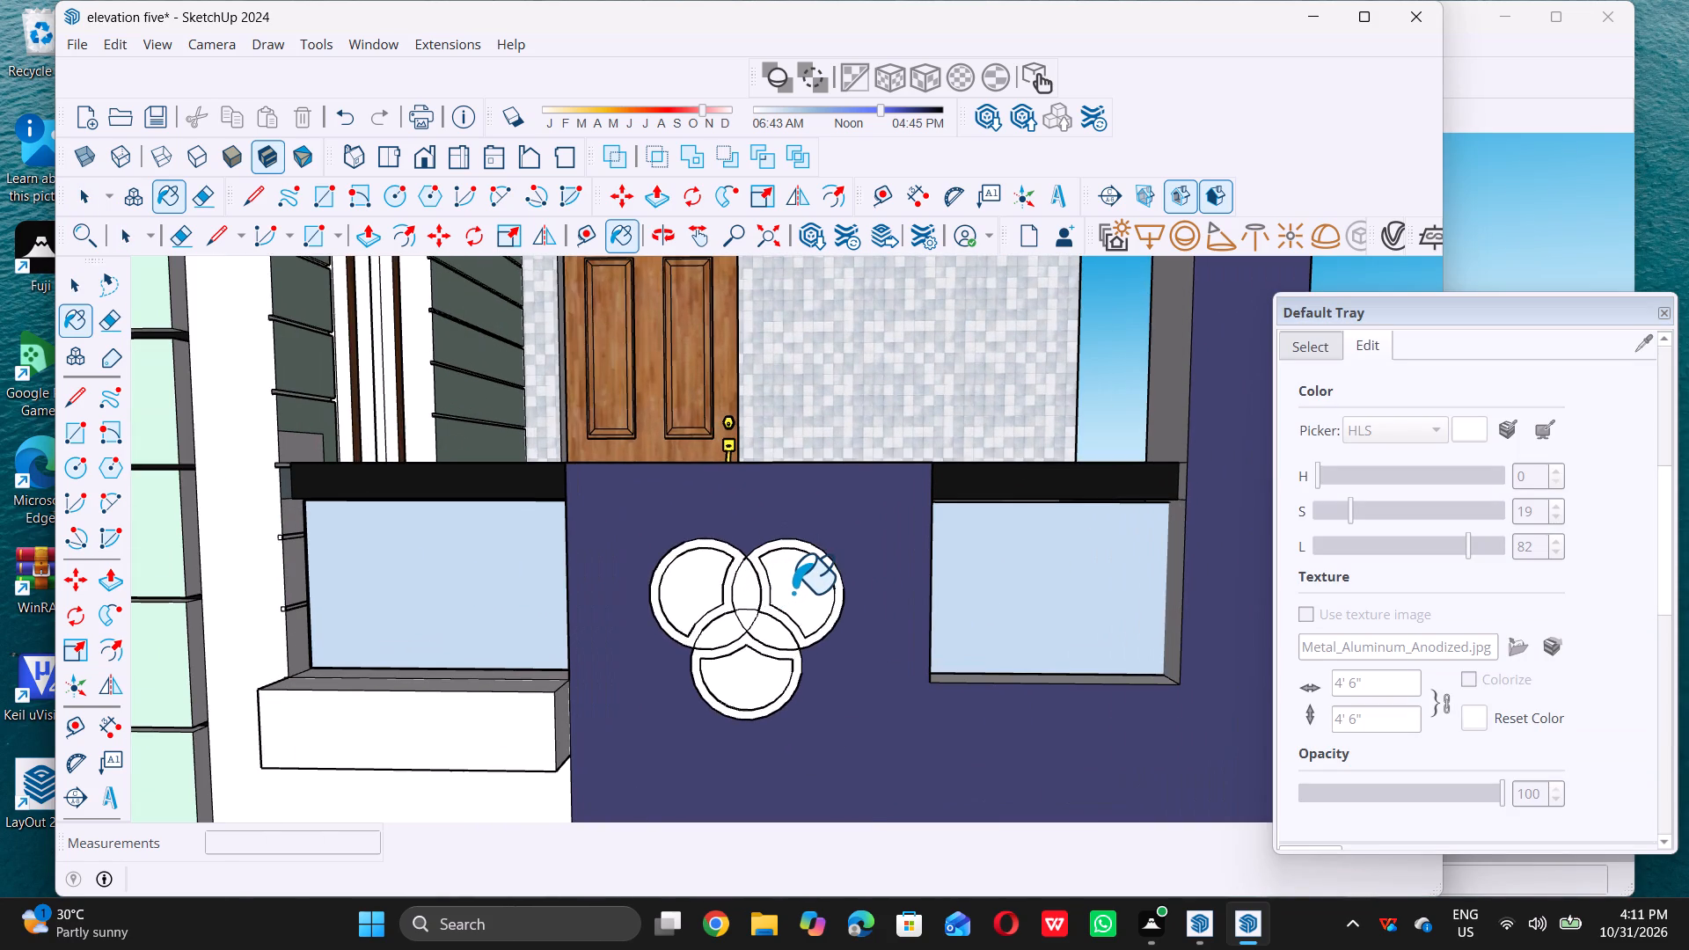
{"action": "left_click", "coordinate": [794, 591]}
{"action": "scroll", "coordinate": [740, 606], "scroll_direction": "up", "scroll_amount": 4}
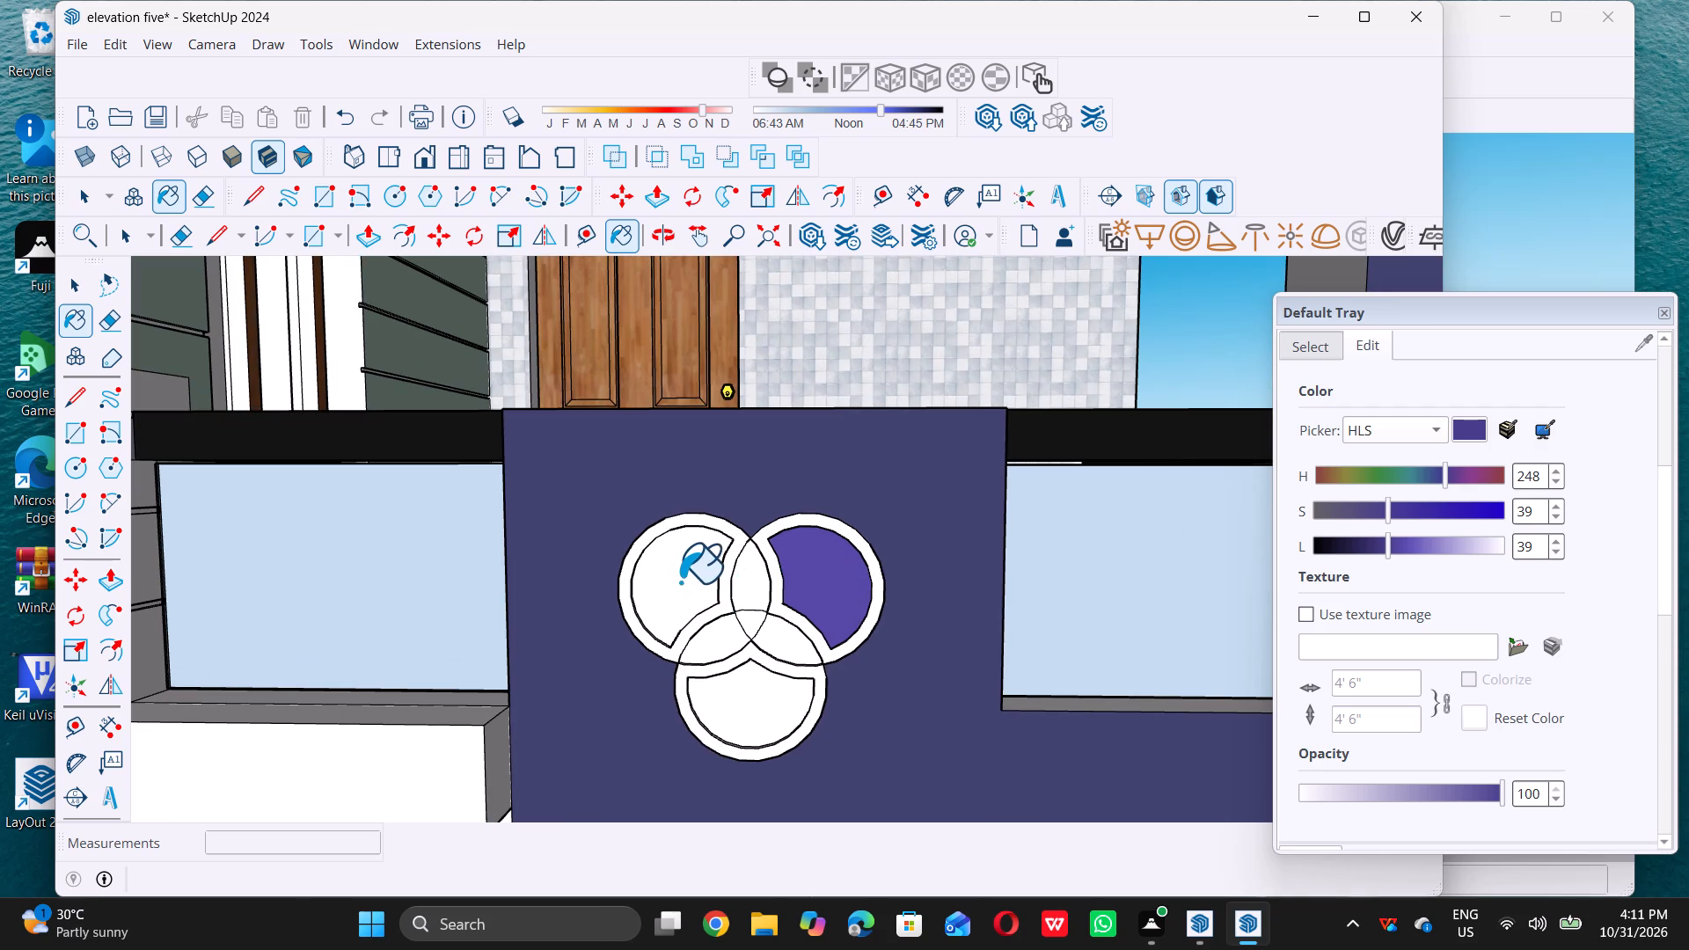
{"action": "double_click", "coordinate": [689, 586]}
{"action": "scroll", "coordinate": [728, 585], "scroll_direction": "up", "scroll_amount": 2}
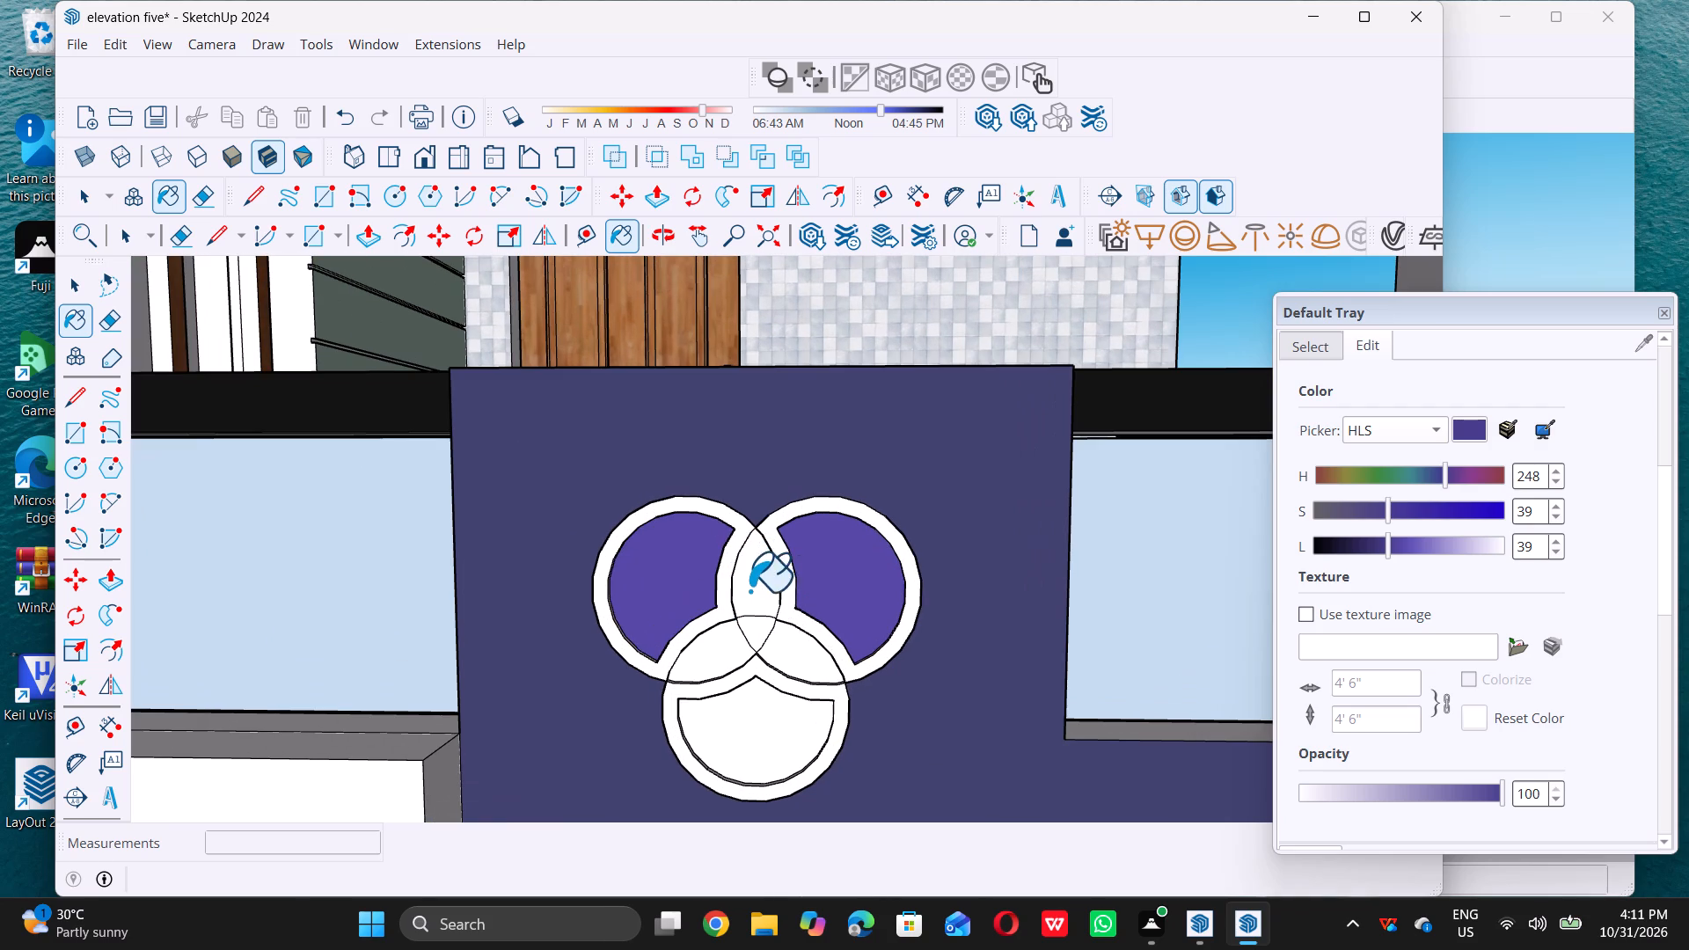
{"action": "scroll", "coordinate": [762, 682], "scroll_direction": "up", "scroll_amount": 5}
{"action": "left_click", "coordinate": [766, 538]}
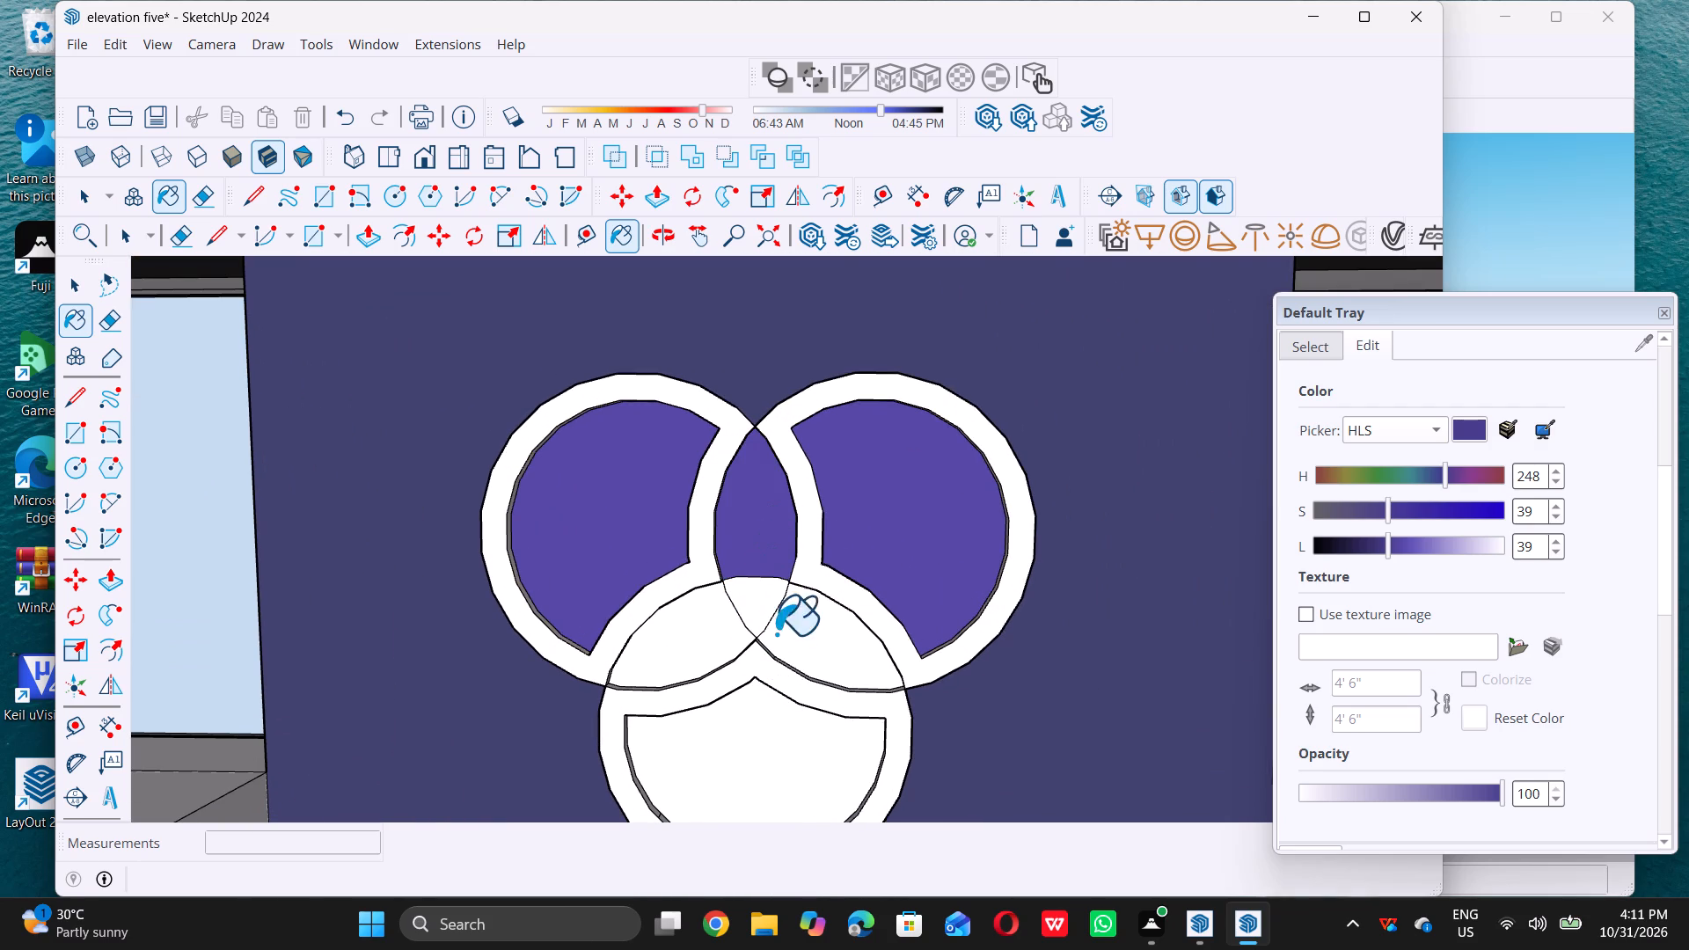
{"action": "double_click", "coordinate": [816, 649]}
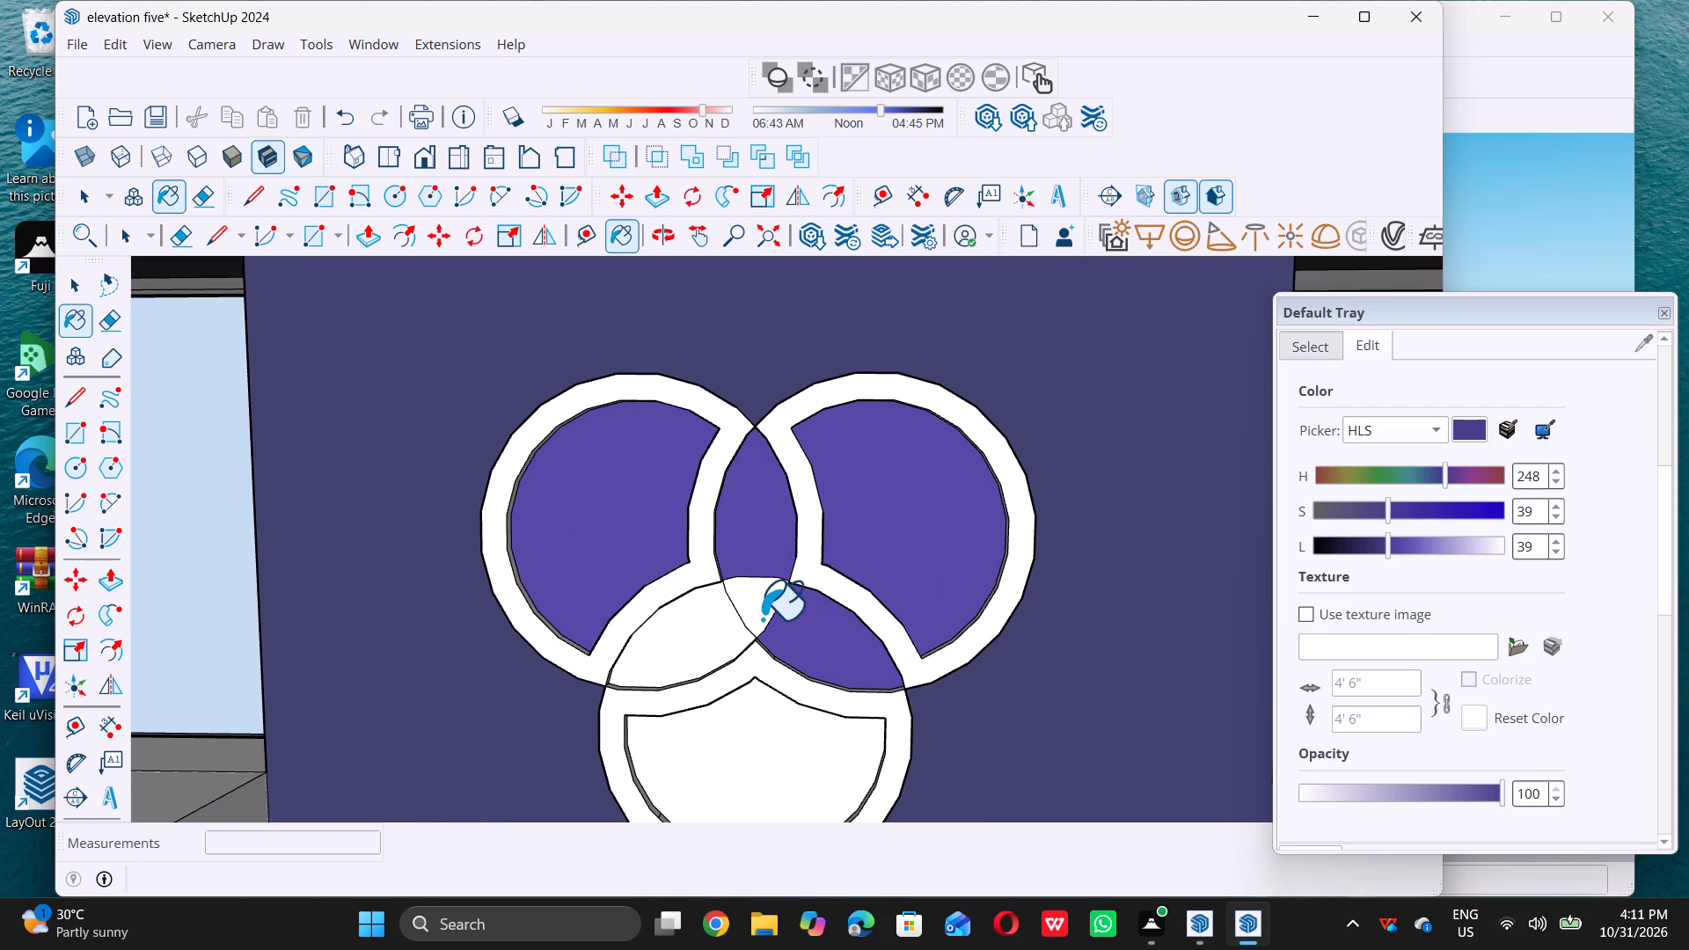
{"action": "scroll", "coordinate": [714, 659], "scroll_direction": "up", "scroll_amount": 5}
{"action": "double_click", "coordinate": [667, 630]}
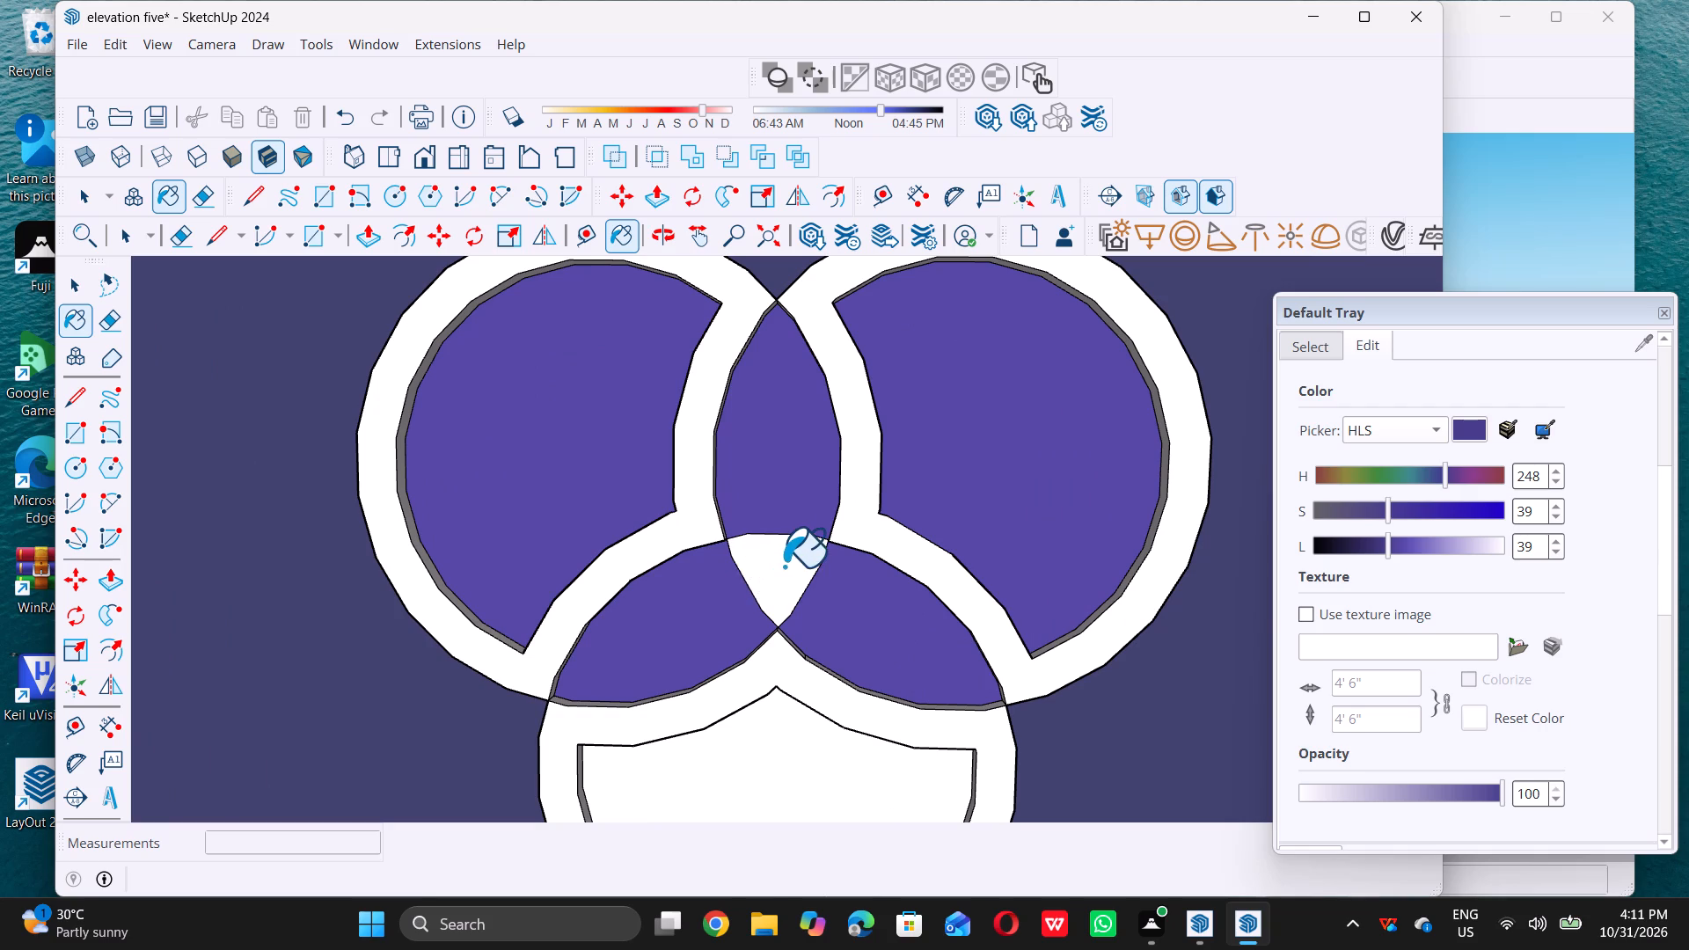
{"action": "left_click", "coordinate": [784, 566]}
{"action": "scroll", "coordinate": [796, 567], "scroll_direction": "down", "scroll_amount": 5}
{"action": "scroll", "coordinate": [742, 800], "scroll_direction": "up", "scroll_amount": 3}
{"action": "left_click", "coordinate": [824, 719]}
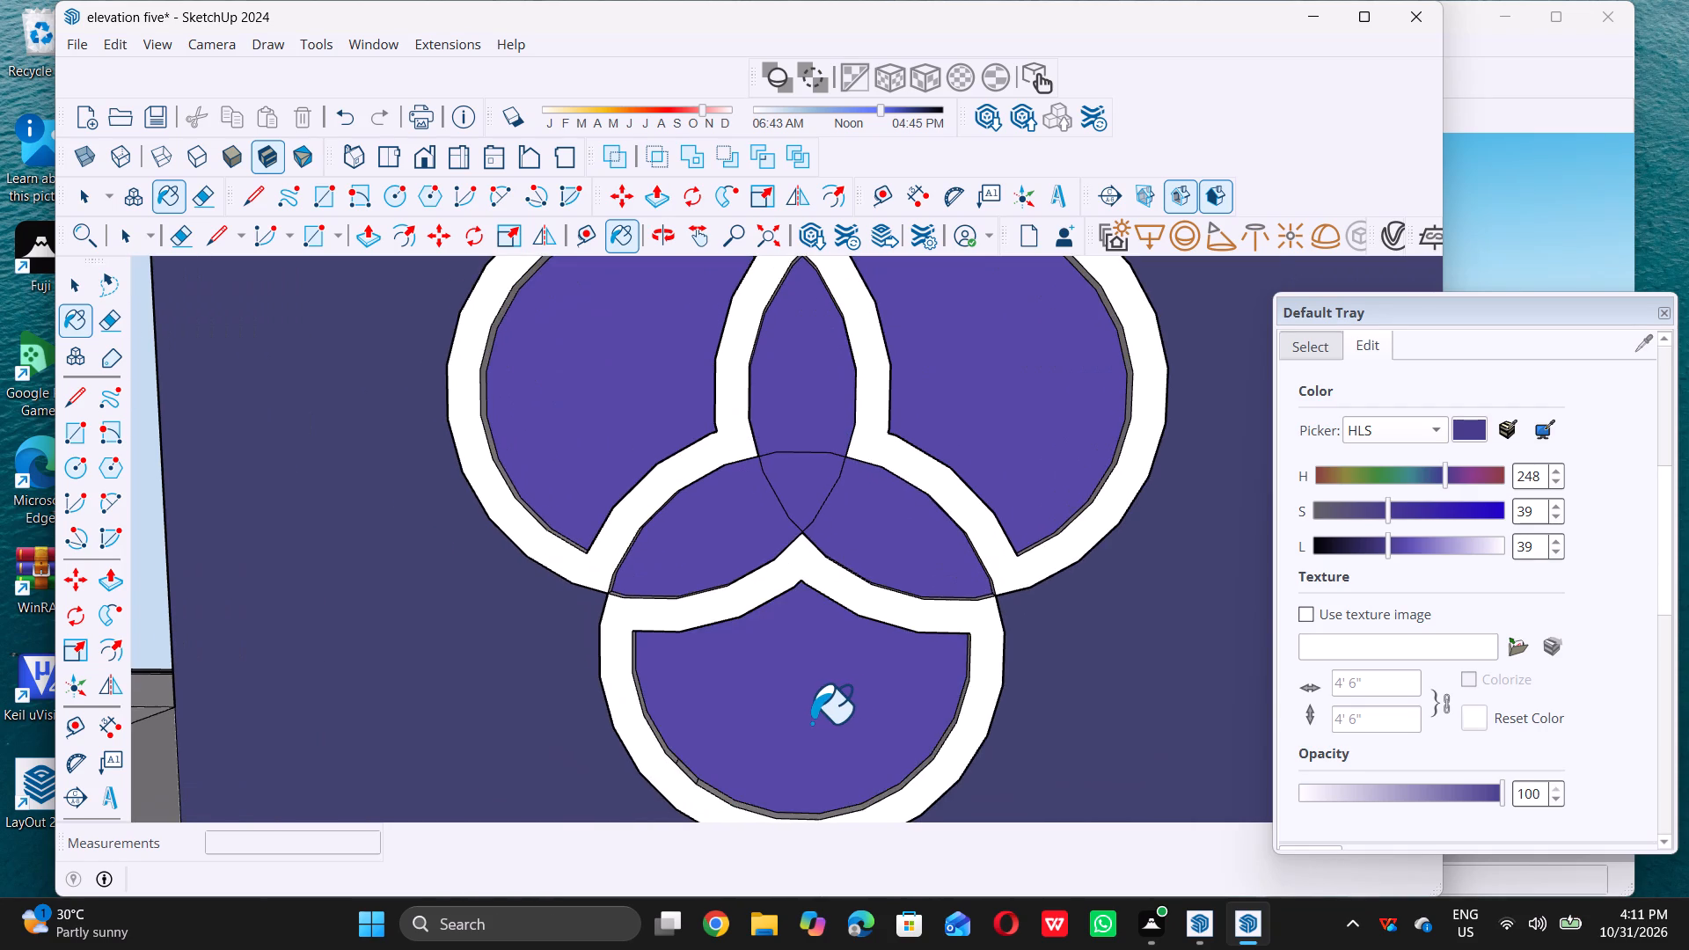
{"action": "scroll", "coordinate": [816, 719], "scroll_direction": "down", "scroll_amount": 9}
{"action": "key", "text": "space"}
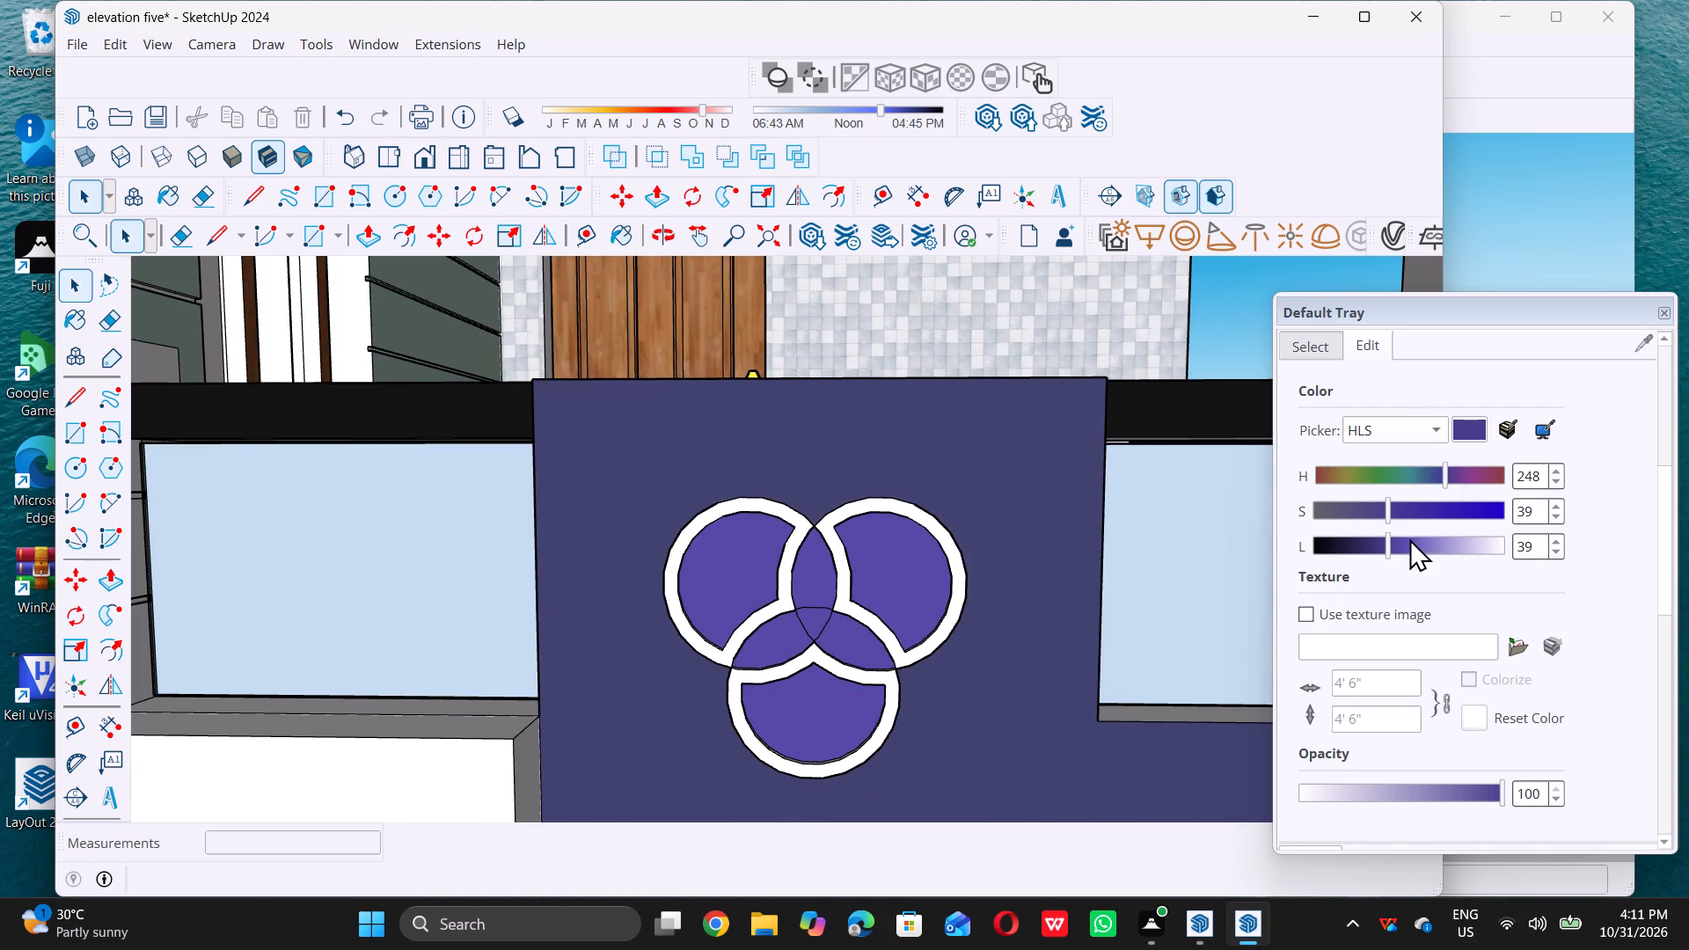
Darken the emblem's violet-blue material by setting its HLS lightness to 22.
{"action": "triple_click", "coordinate": [1382, 540]}
{"action": "left_click", "coordinate": [1377, 541]}
{"action": "left_click_drag", "start_coordinate": [1375, 543], "coordinate": [1369, 543]}
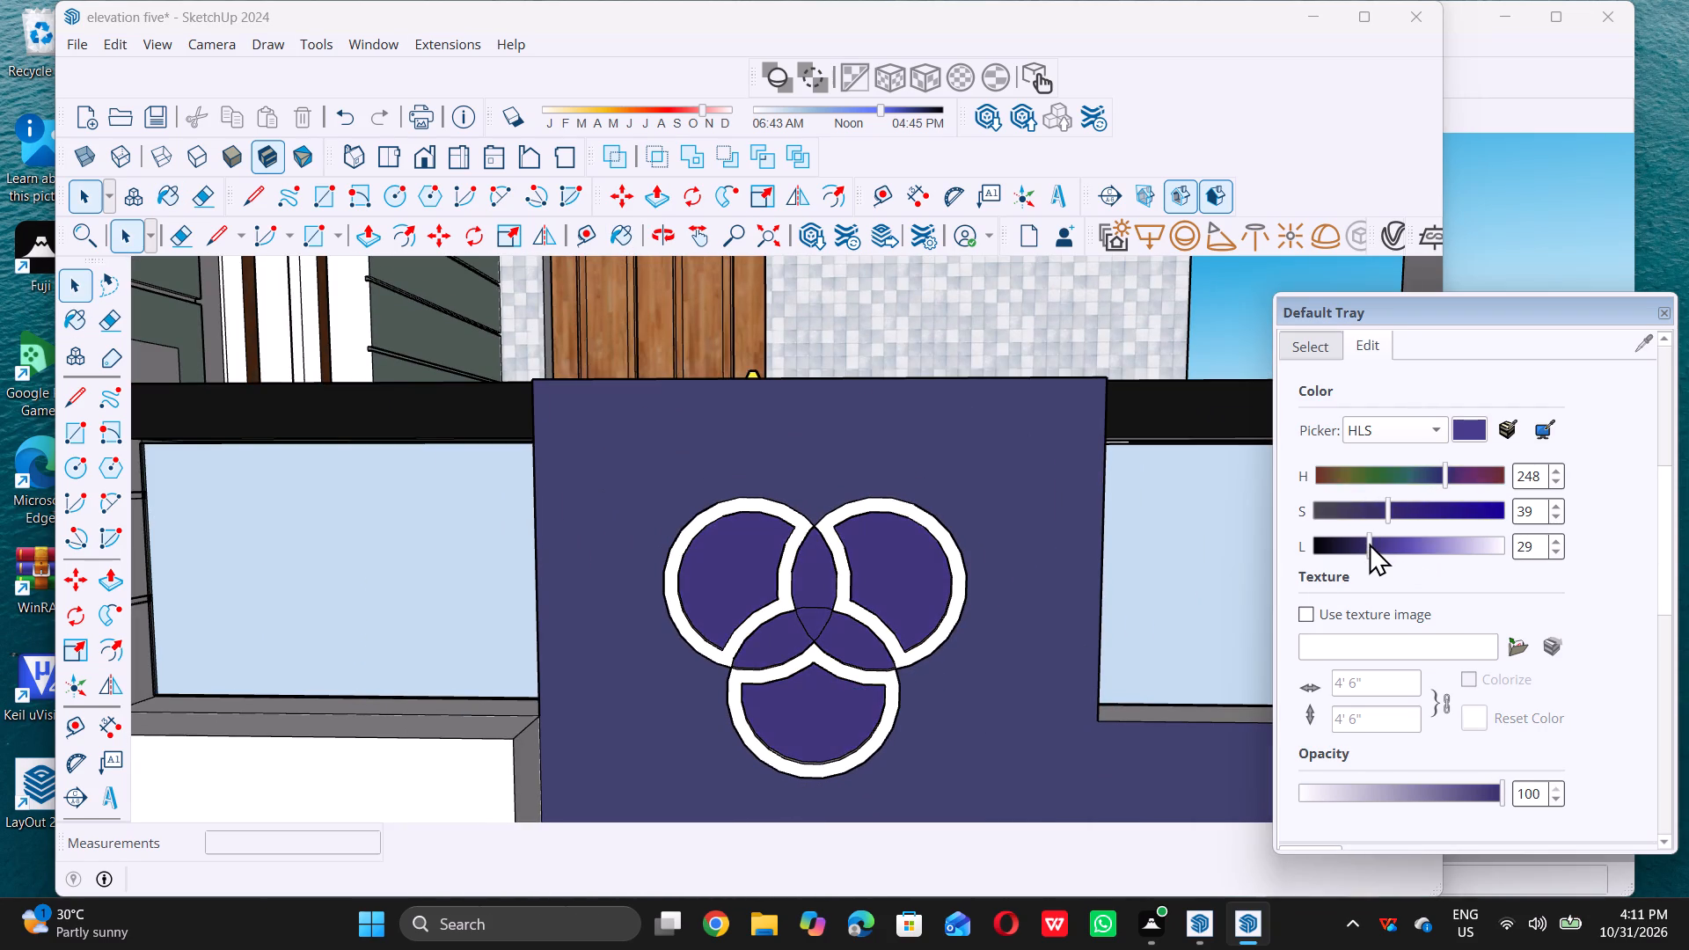
{"action": "left_click_drag", "start_coordinate": [1369, 543], "coordinate": [1356, 549]}
{"action": "middle_click", "coordinate": [1356, 549]}
{"action": "triple_click", "coordinate": [1356, 549]}
{"action": "left_click", "coordinate": [1356, 549]}
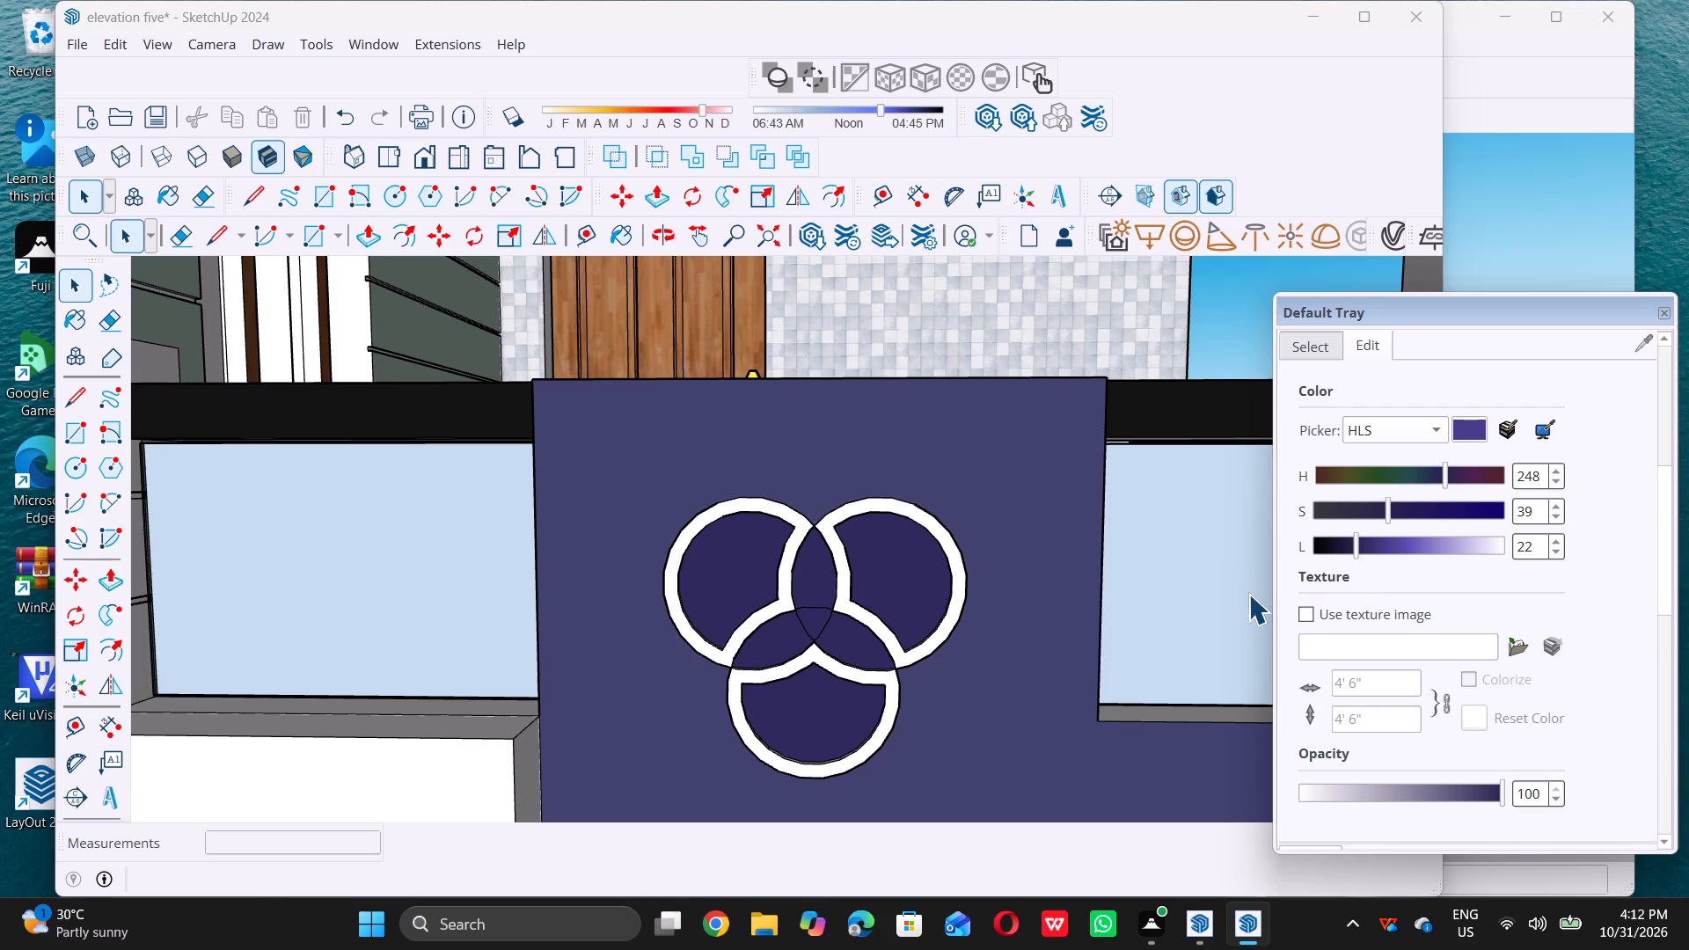
{"action": "key", "text": "space"}
Examine the darkened balcony emblem up close and against the whole front elevation.
{"action": "scroll", "coordinate": [1243, 613], "scroll_direction": "down", "scroll_amount": 20}
{"action": "scroll", "coordinate": [1243, 613], "scroll_direction": "down", "scroll_amount": 7}
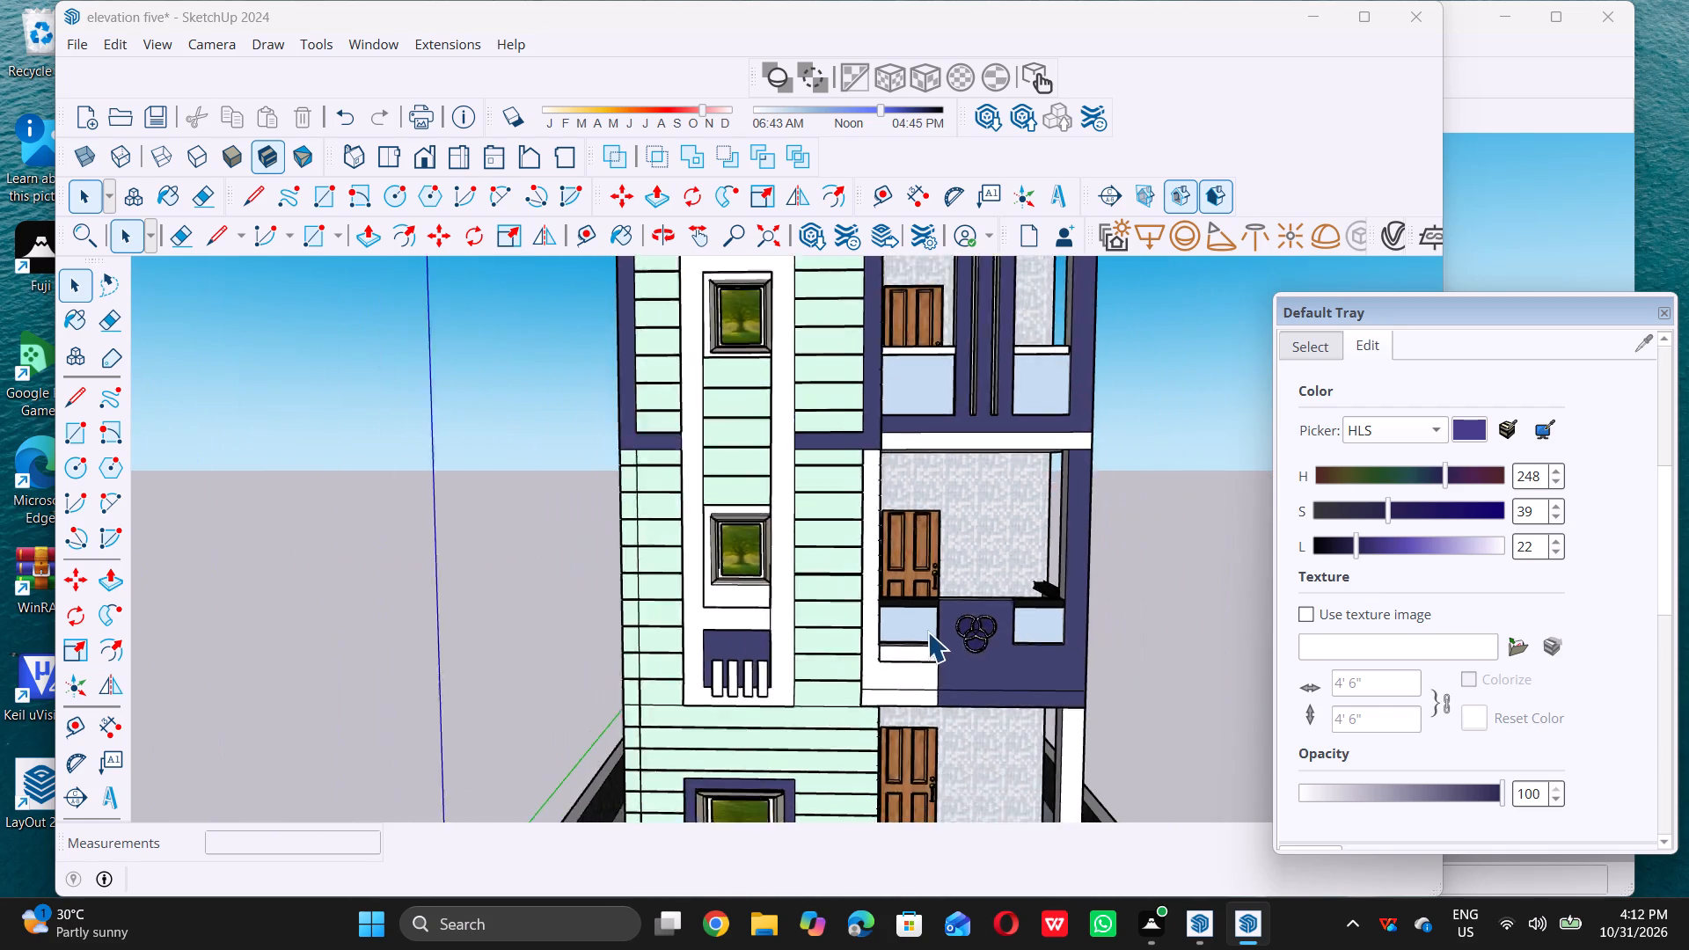
{"action": "scroll", "coordinate": [927, 632], "scroll_direction": "down", "scroll_amount": 1}
{"action": "scroll", "coordinate": [1056, 619], "scroll_direction": "up", "scroll_amount": 15}
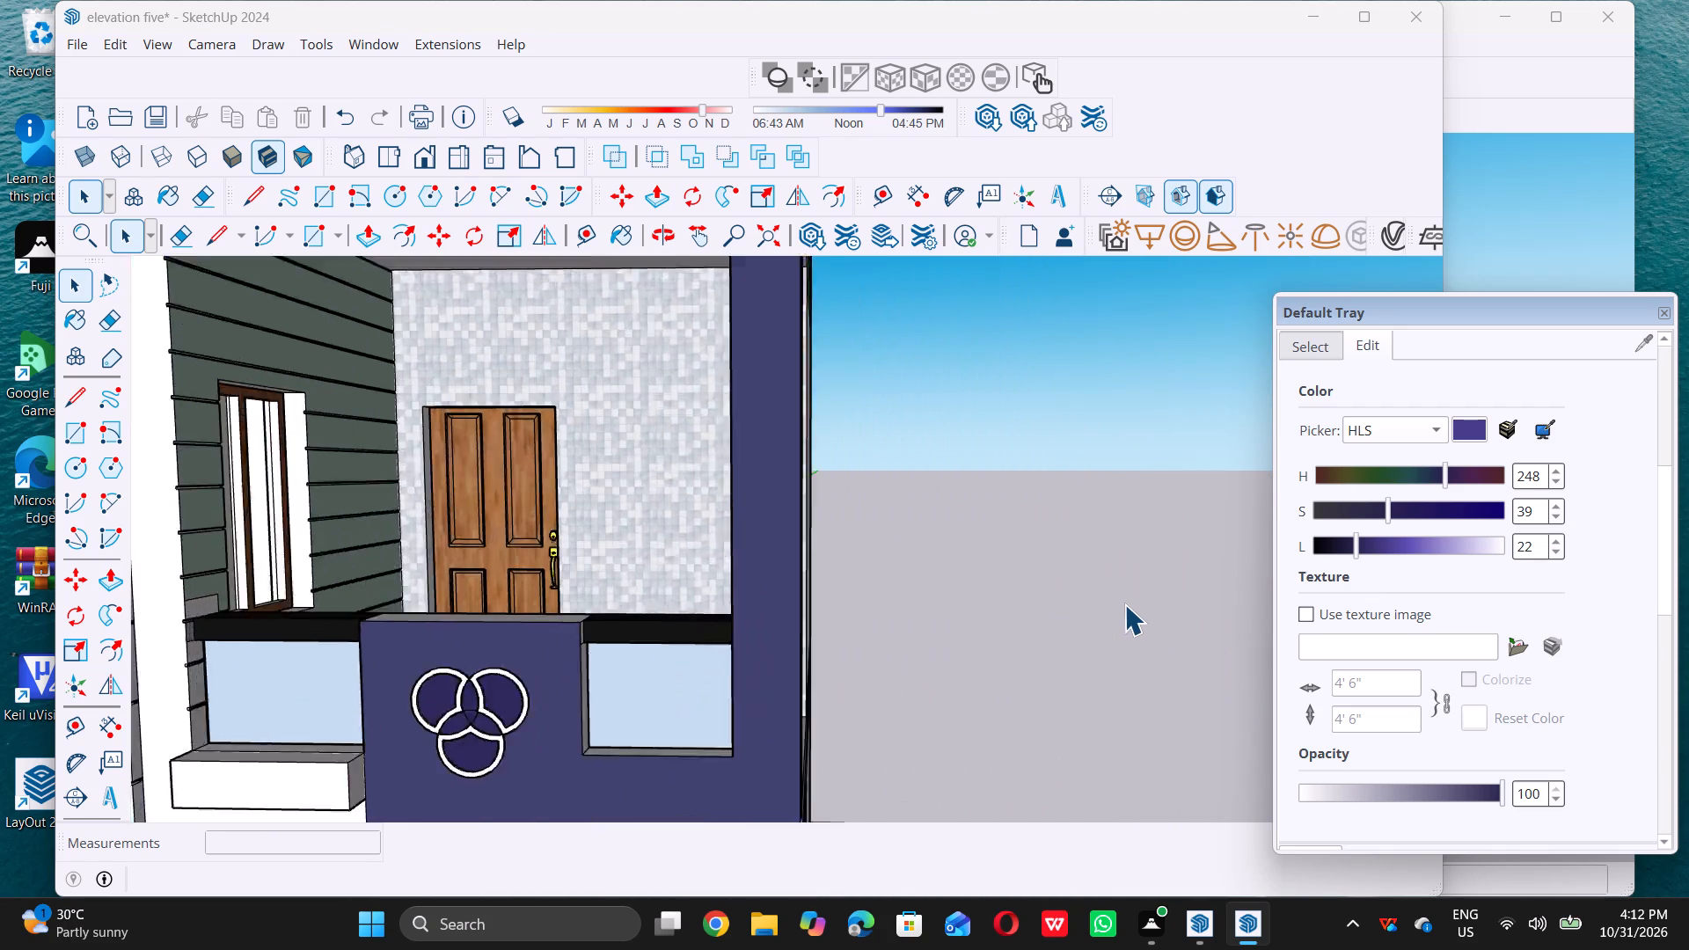
{"action": "scroll", "coordinate": [1124, 604], "scroll_direction": "up", "scroll_amount": 1}
{"action": "scroll", "coordinate": [1124, 604], "scroll_direction": "down", "scroll_amount": 15}
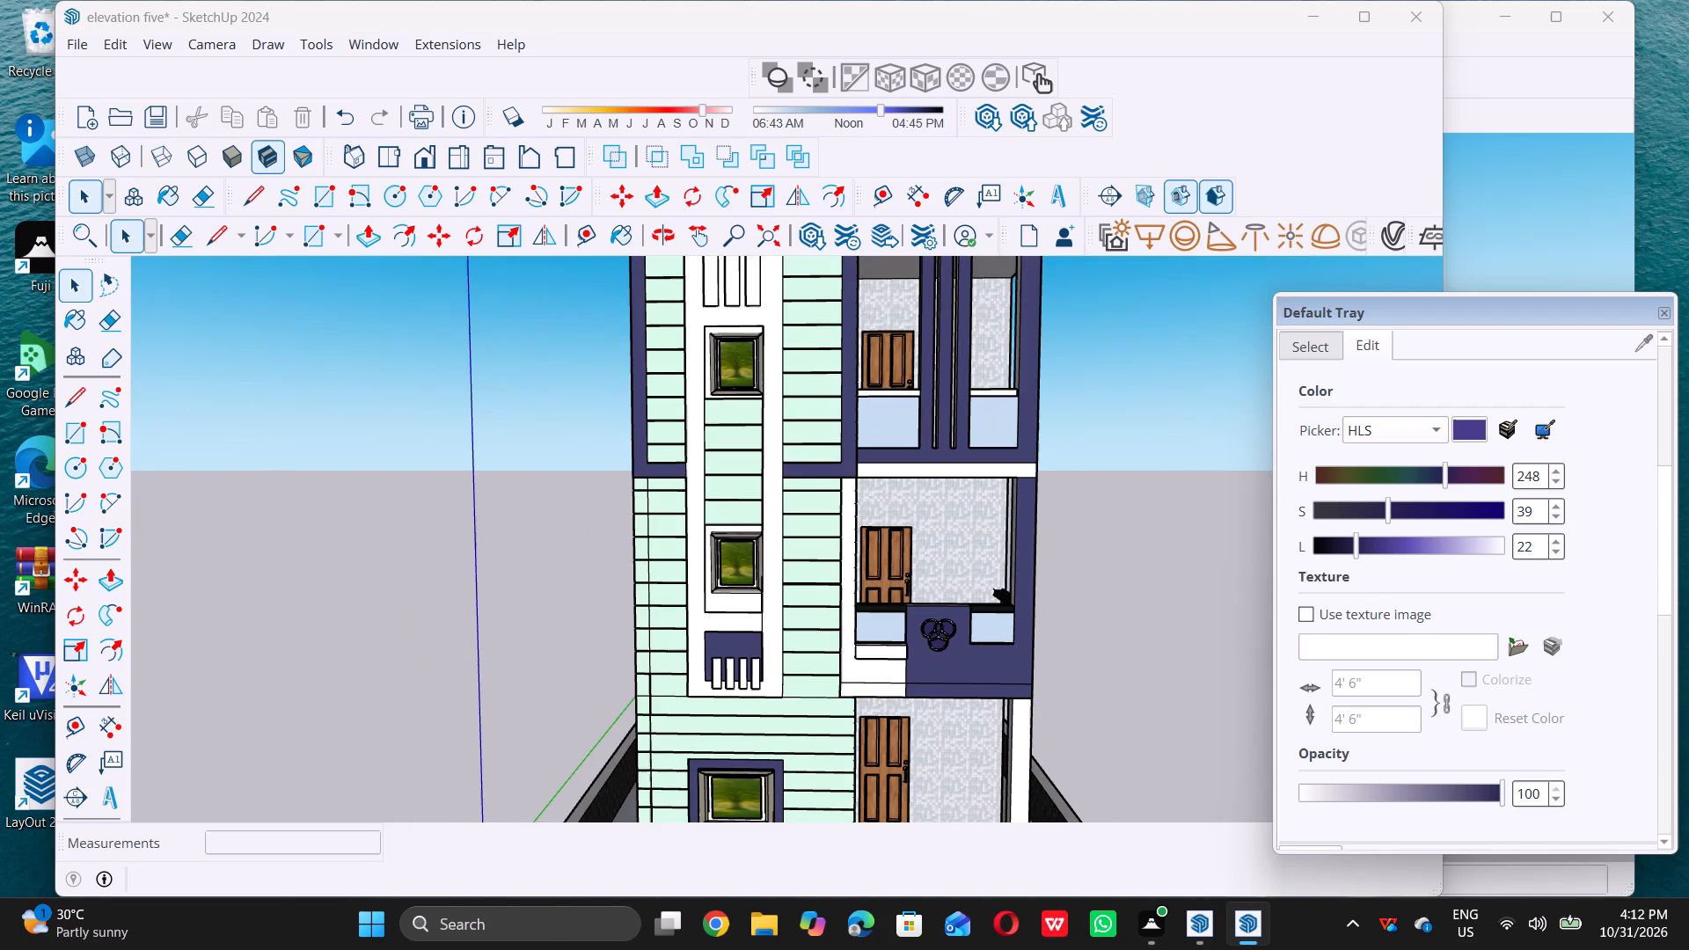
{"action": "scroll", "coordinate": [728, 510], "scroll_direction": "down", "scroll_amount": 8}
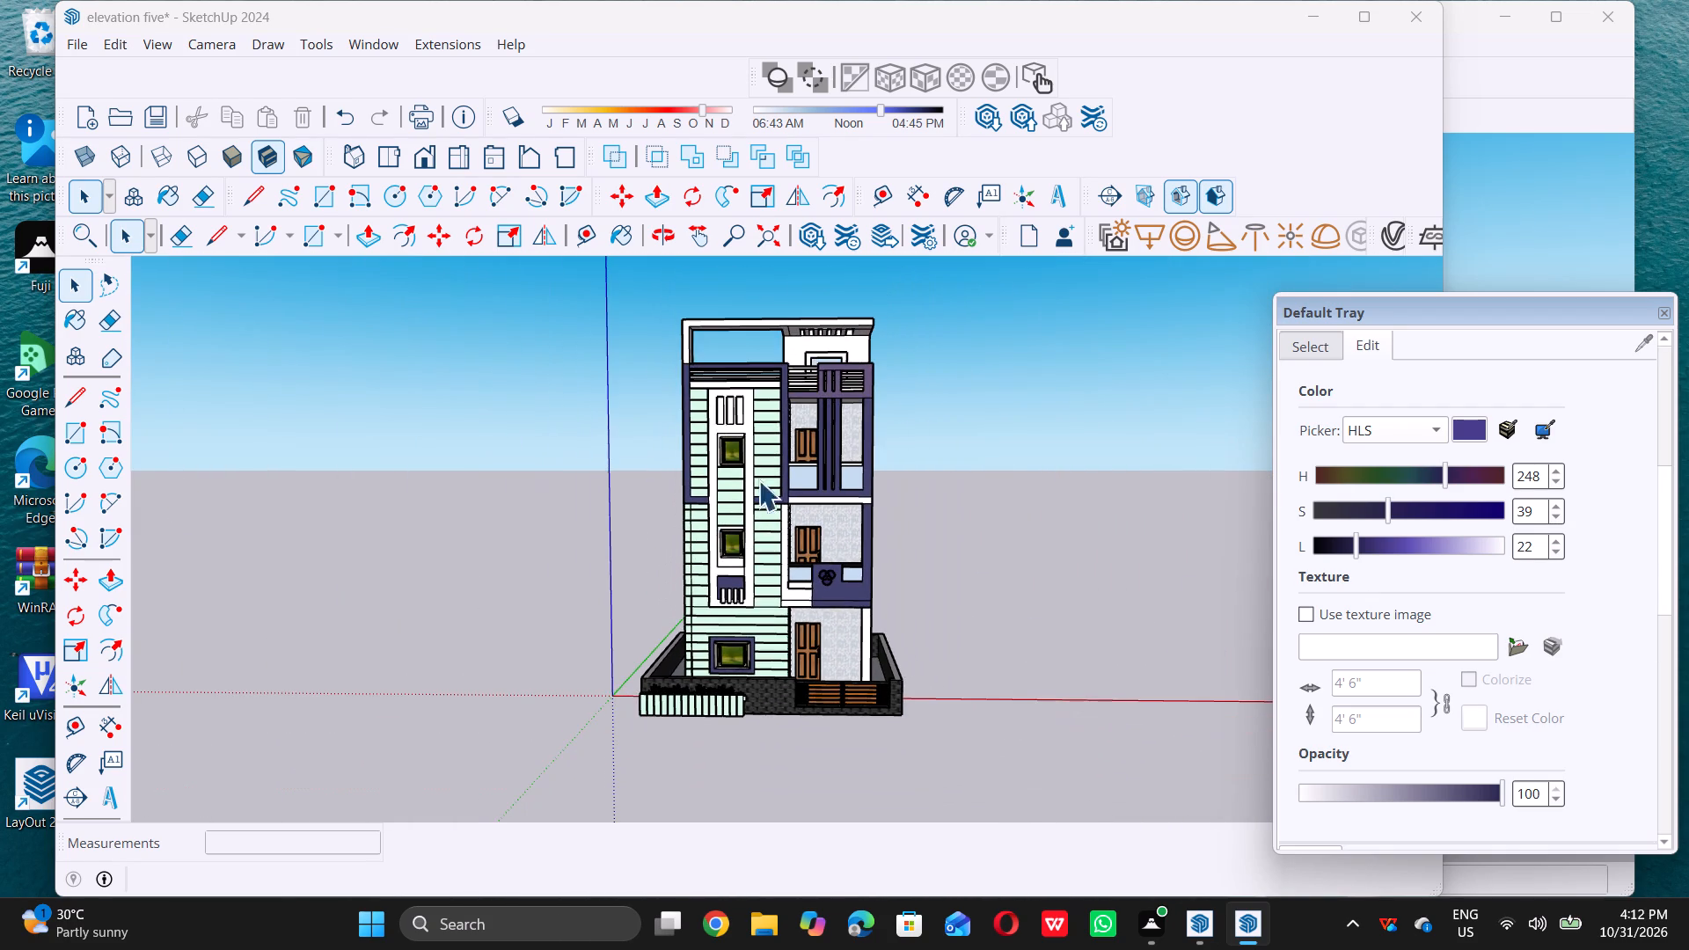
{"action": "middle_click_drag", "start_coordinate": [764, 464], "coordinate": [766, 479]}
{"action": "scroll", "coordinate": [816, 405], "scroll_direction": "up", "scroll_amount": 5}
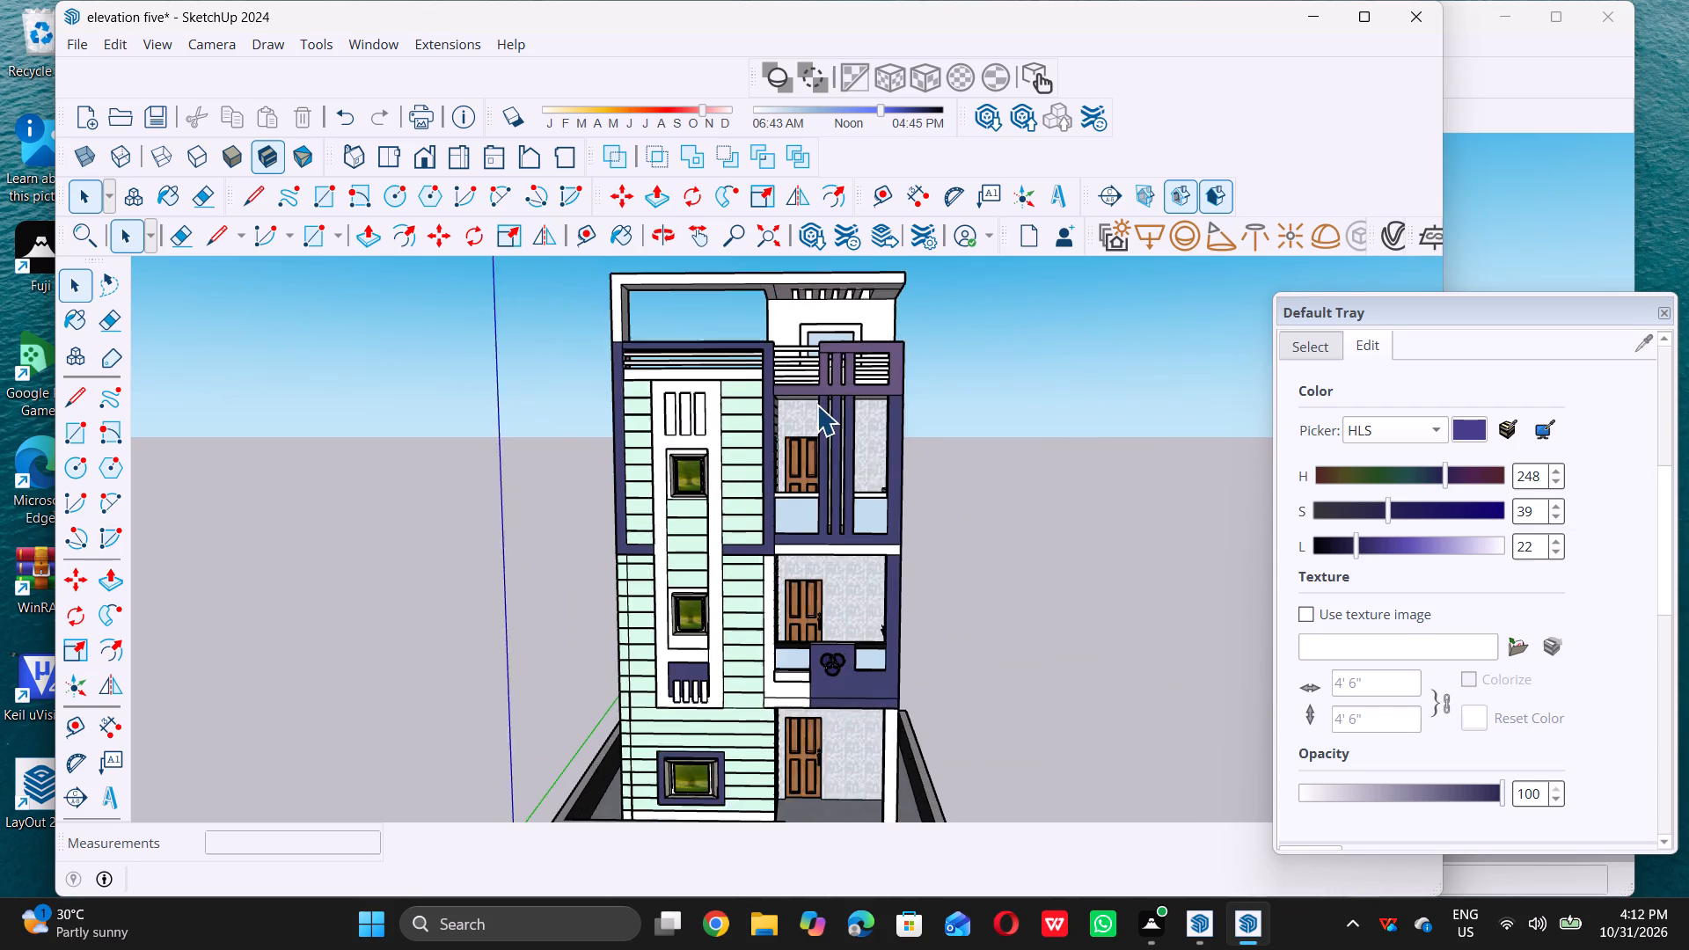
{"action": "scroll", "coordinate": [808, 407], "scroll_direction": "down", "scroll_amount": 5}
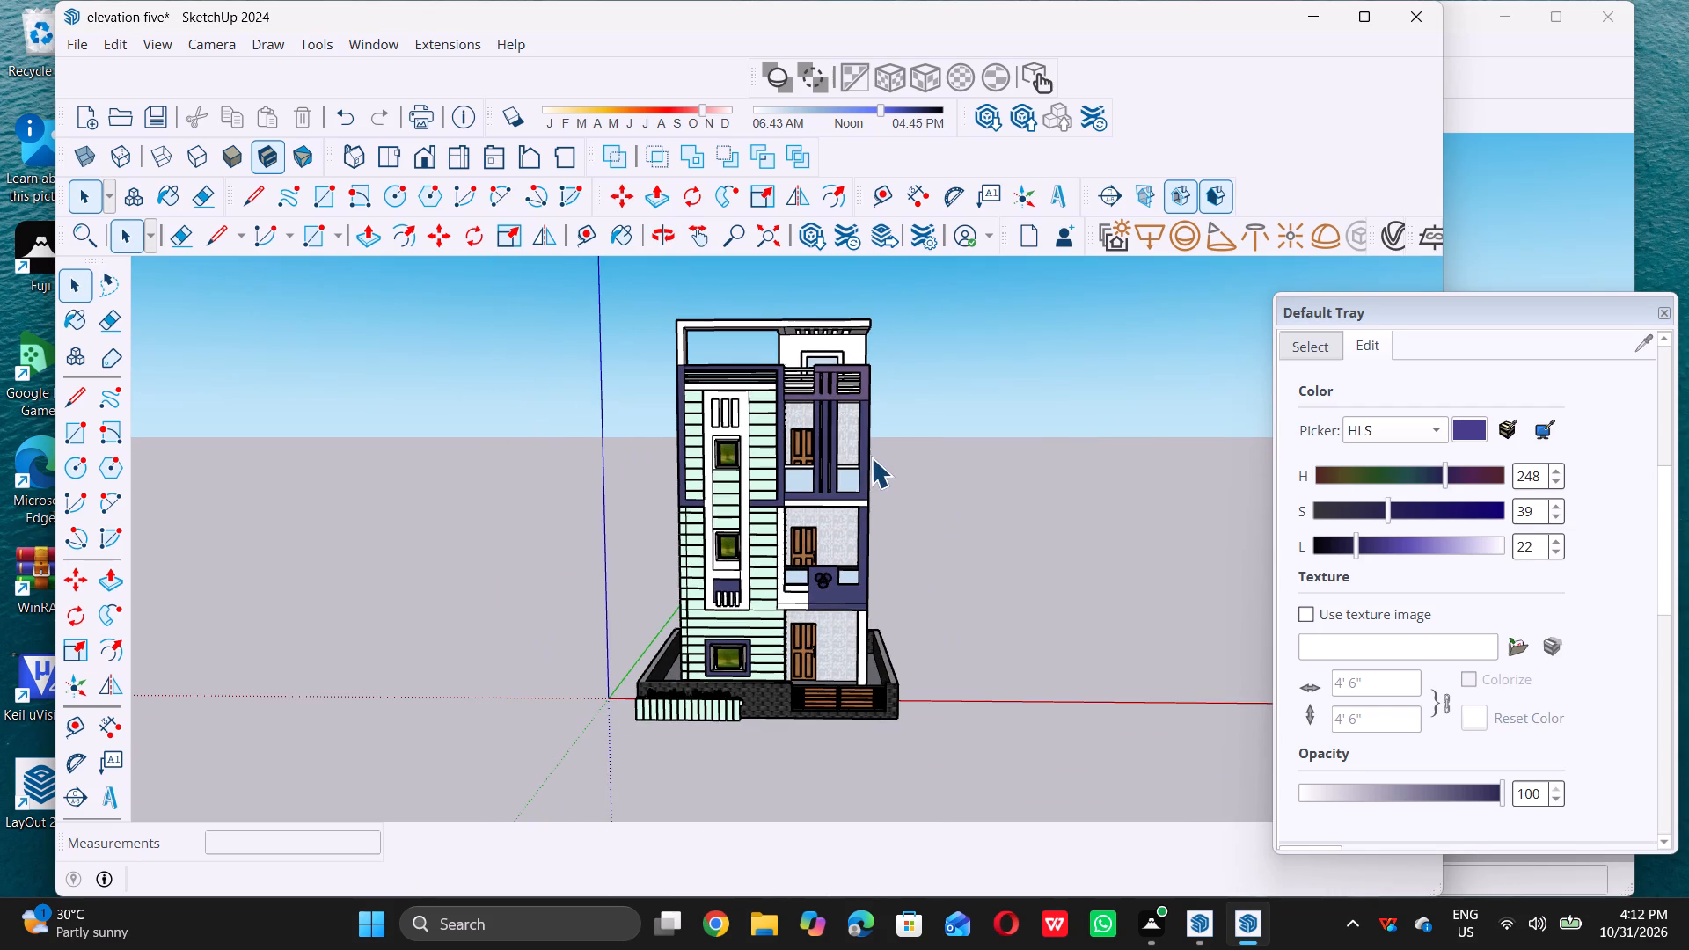
Save the elevation model.
{"action": "key", "text": "ctrl+s"}
Inspect the ground-floor front, including the boundary wall, planter box and gate, and check the full elevation.
{"action": "scroll", "coordinate": [808, 704], "scroll_direction": "up", "scroll_amount": 11}
{"action": "scroll", "coordinate": [784, 714], "scroll_direction": "up", "scroll_amount": 13}
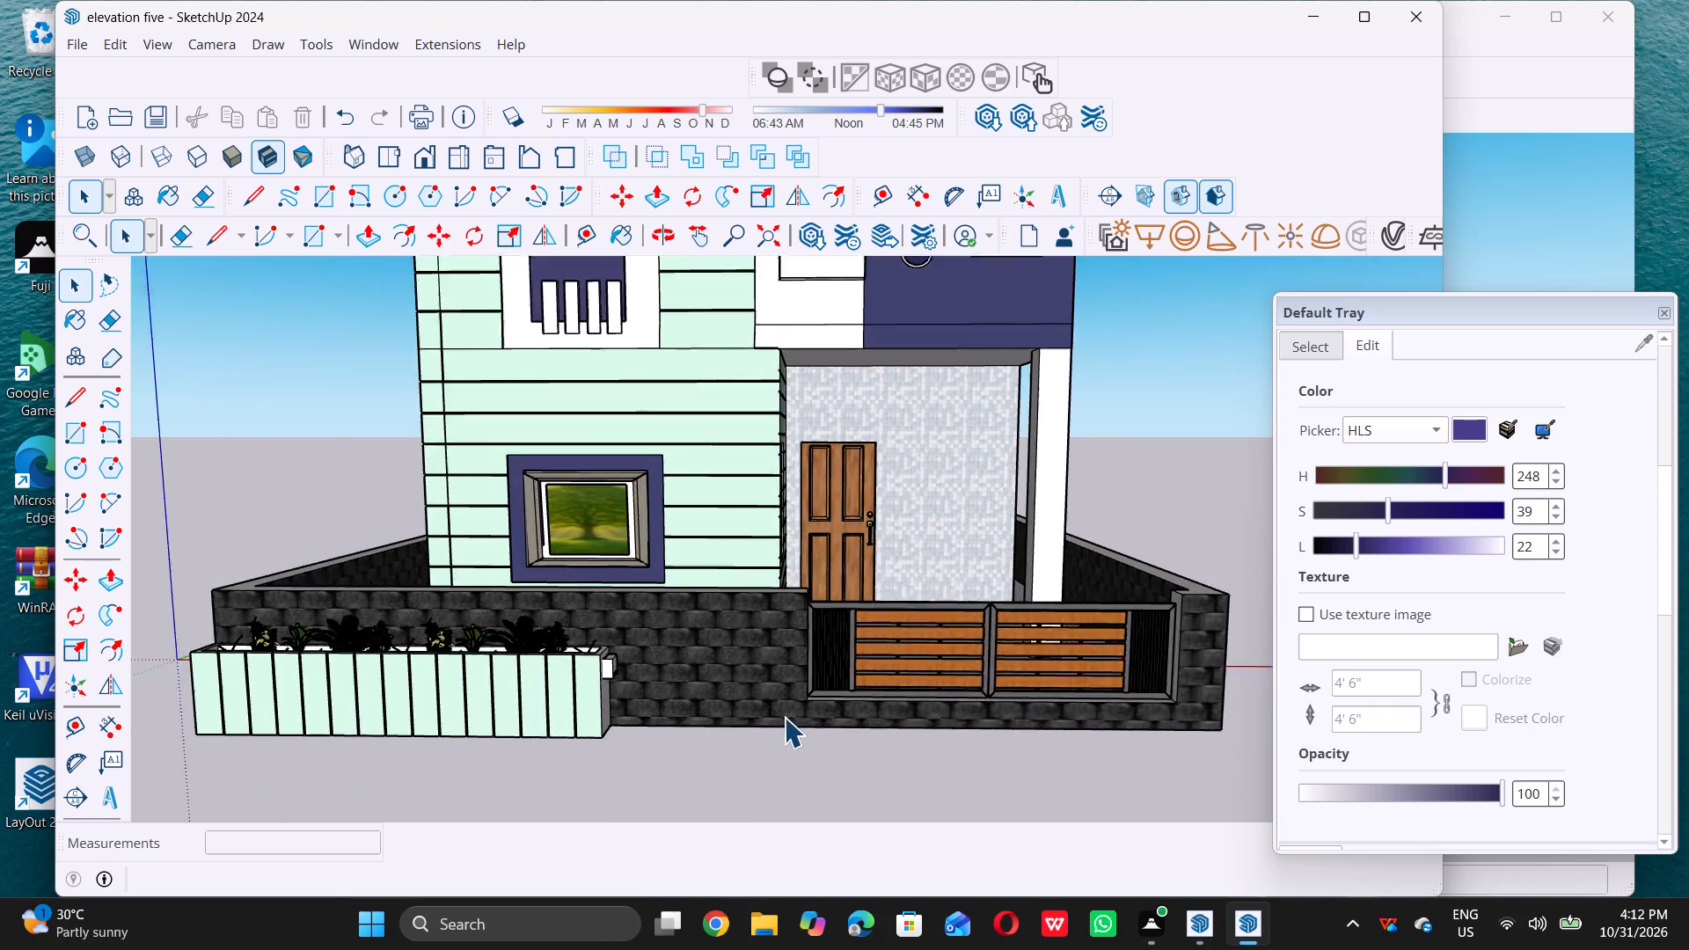
{"action": "scroll", "coordinate": [823, 676], "scroll_direction": "down", "scroll_amount": 6}
{"action": "middle_click_drag", "start_coordinate": [823, 610], "coordinate": [854, 643]}
{"action": "middle_click", "coordinate": [852, 645]}
{"action": "scroll", "coordinate": [633, 673], "scroll_direction": "up", "scroll_amount": 7}
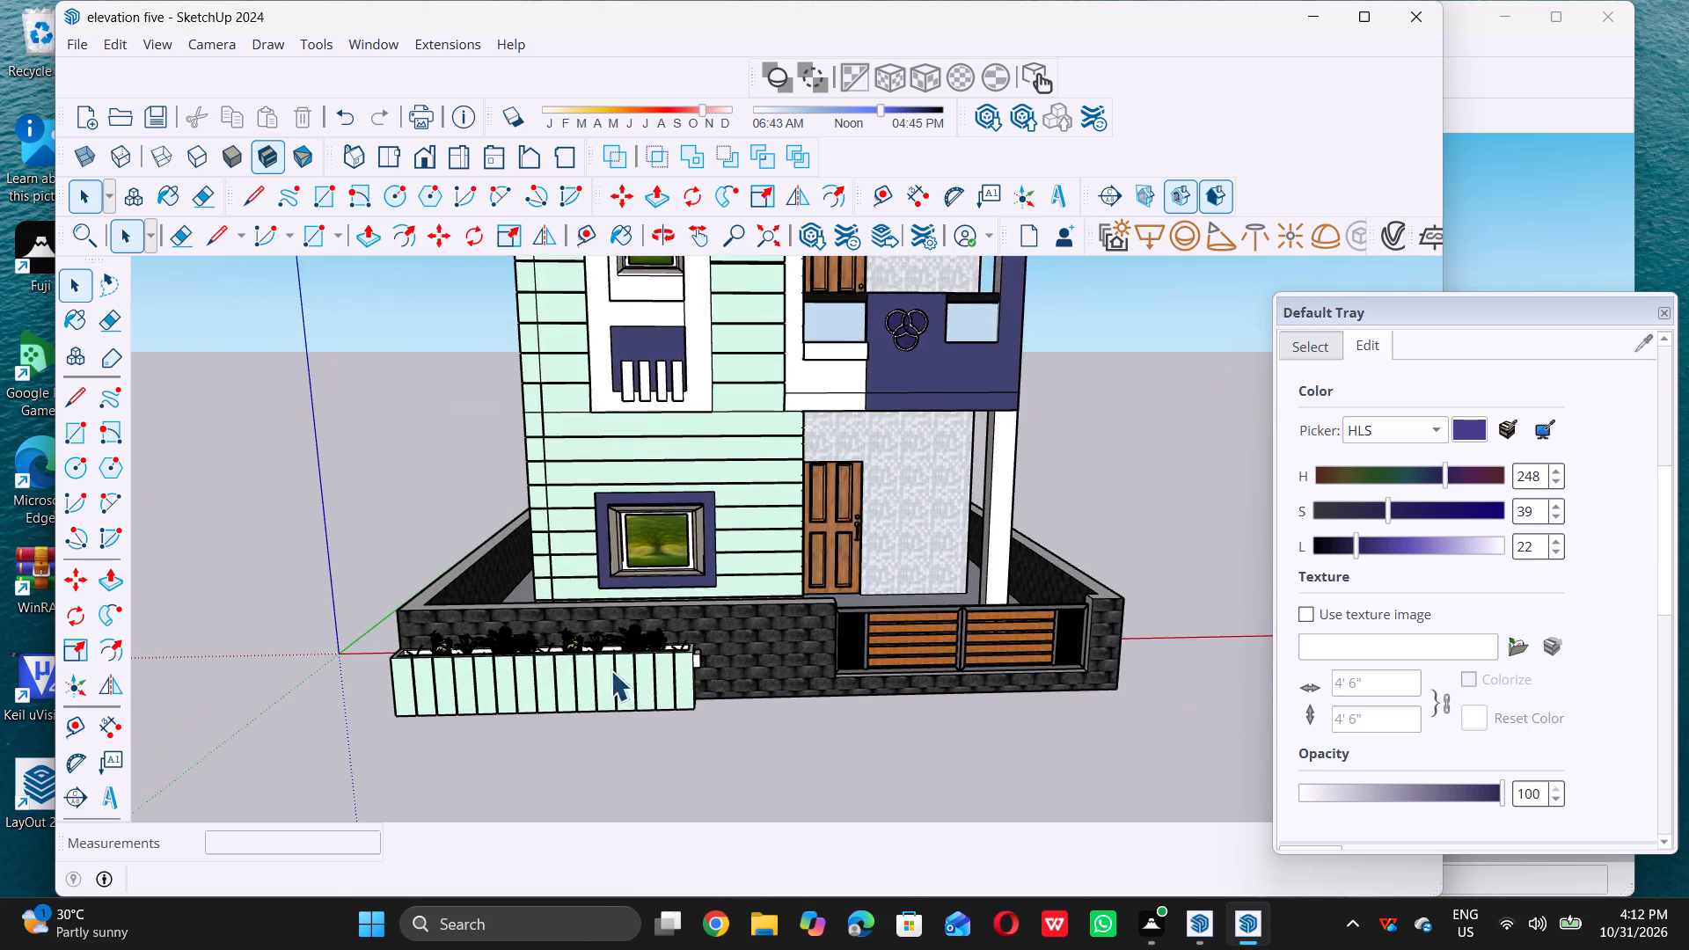
{"action": "scroll", "coordinate": [562, 661], "scroll_direction": "up", "scroll_amount": 13}
{"action": "scroll", "coordinate": [568, 634], "scroll_direction": "down", "scroll_amount": 12}
{"action": "middle_click_drag", "start_coordinate": [641, 591], "coordinate": [637, 605]}
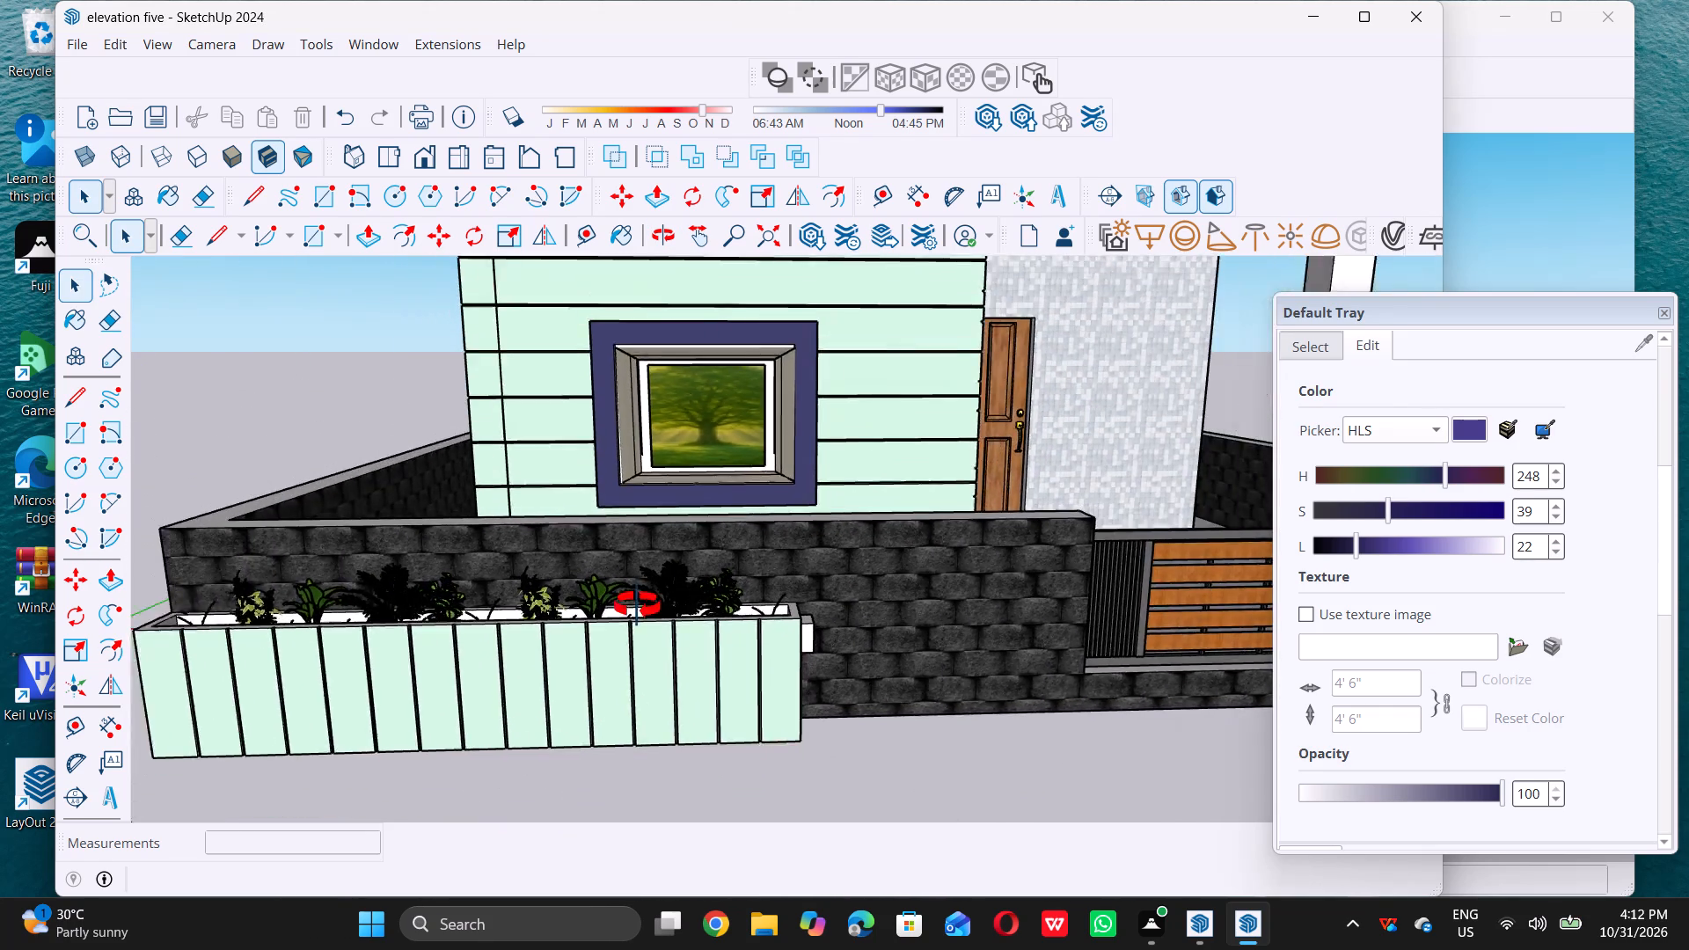
{"action": "middle_click_drag", "start_coordinate": [637, 605], "coordinate": [633, 625]}
{"action": "middle_click_drag", "start_coordinate": [637, 595], "coordinate": [640, 587]}
{"action": "middle_click", "coordinate": [640, 586]}
{"action": "middle_click", "coordinate": [677, 539]}
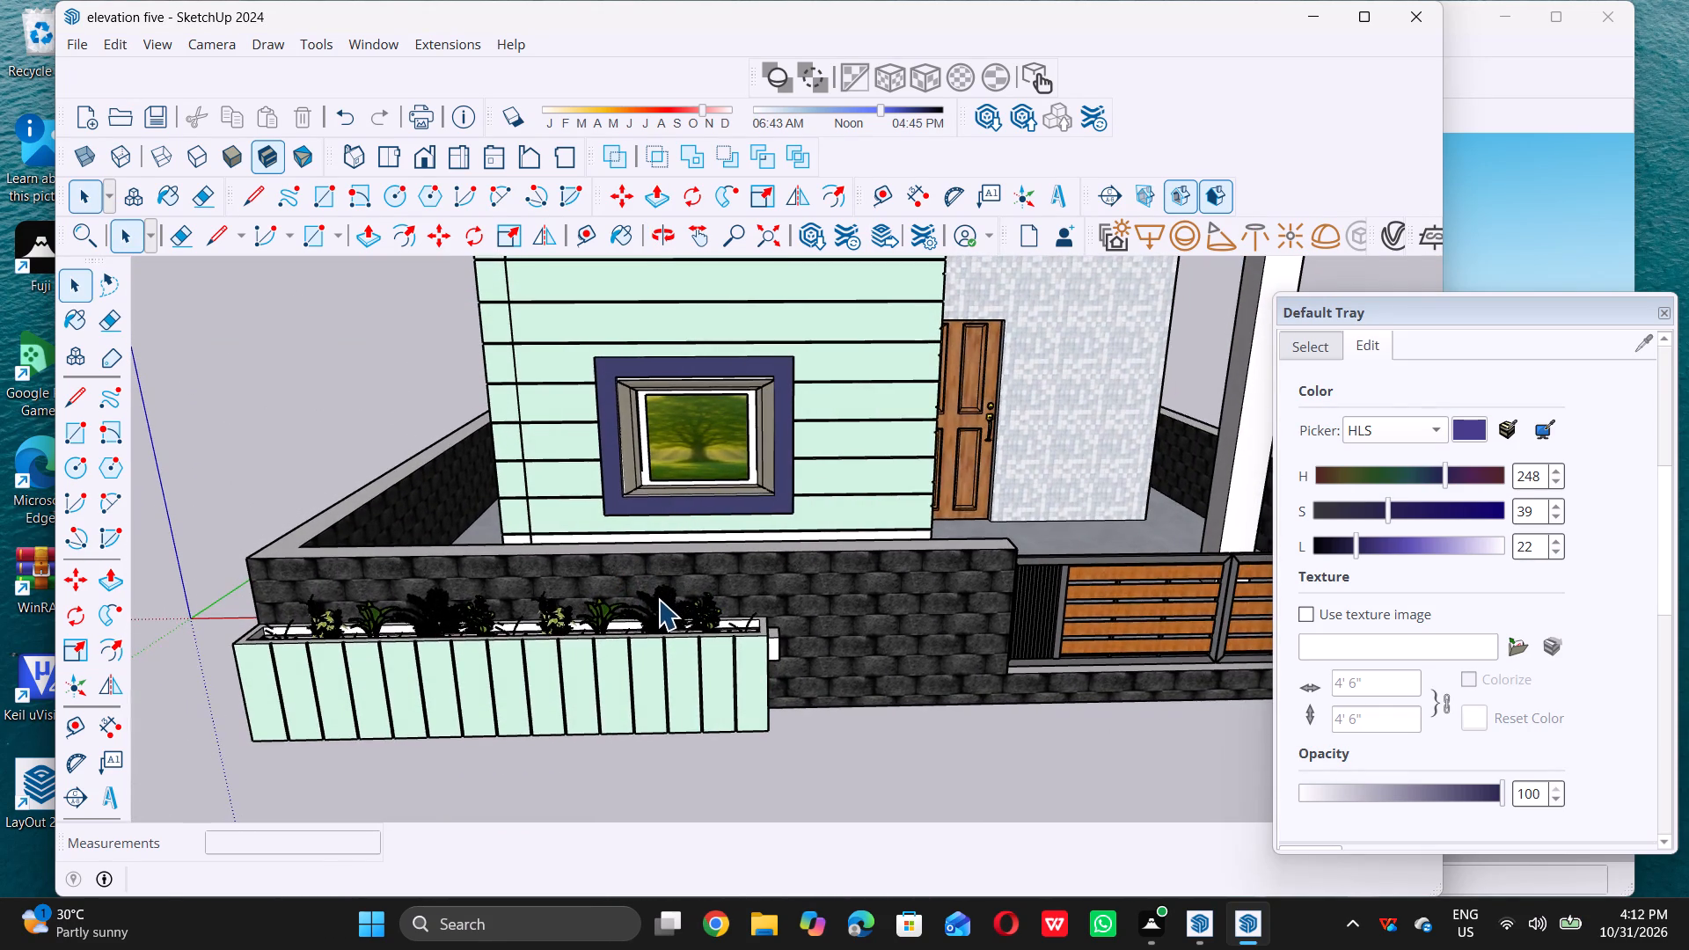
{"action": "scroll", "coordinate": [658, 599], "scroll_direction": "up", "scroll_amount": 8}
{"action": "scroll", "coordinate": [657, 597], "scroll_direction": "down", "scroll_amount": 13}
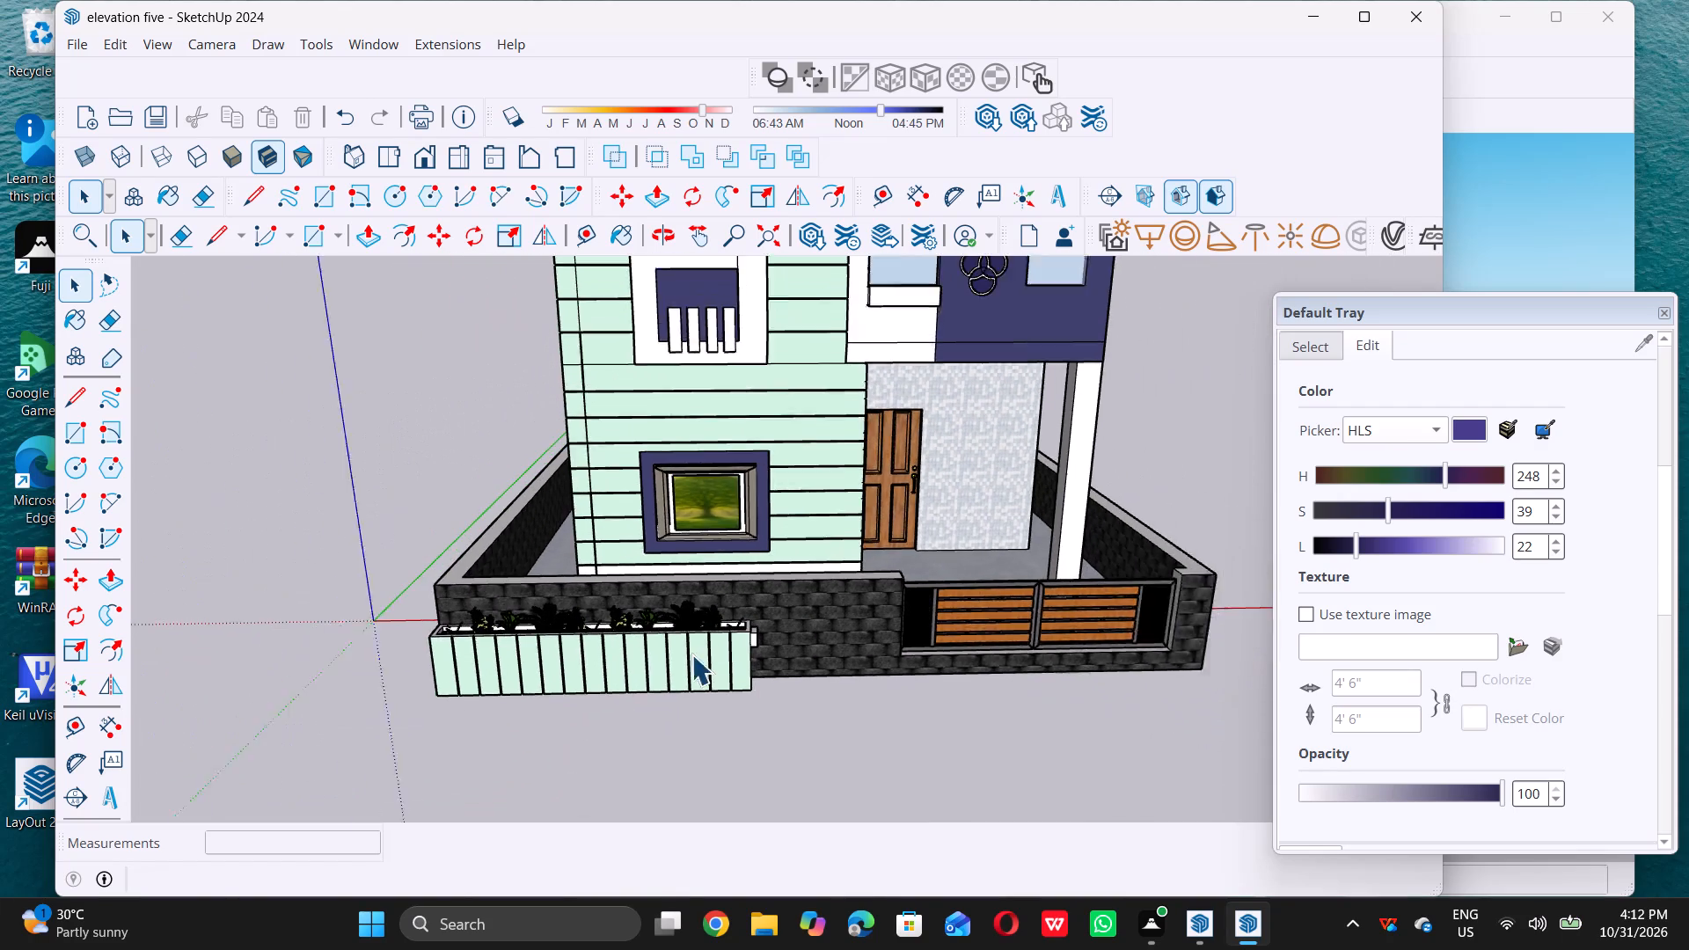
{"action": "middle_click_drag", "start_coordinate": [683, 677], "coordinate": [639, 614]}
{"action": "scroll", "coordinate": [647, 621], "scroll_direction": "up", "scroll_amount": 6}
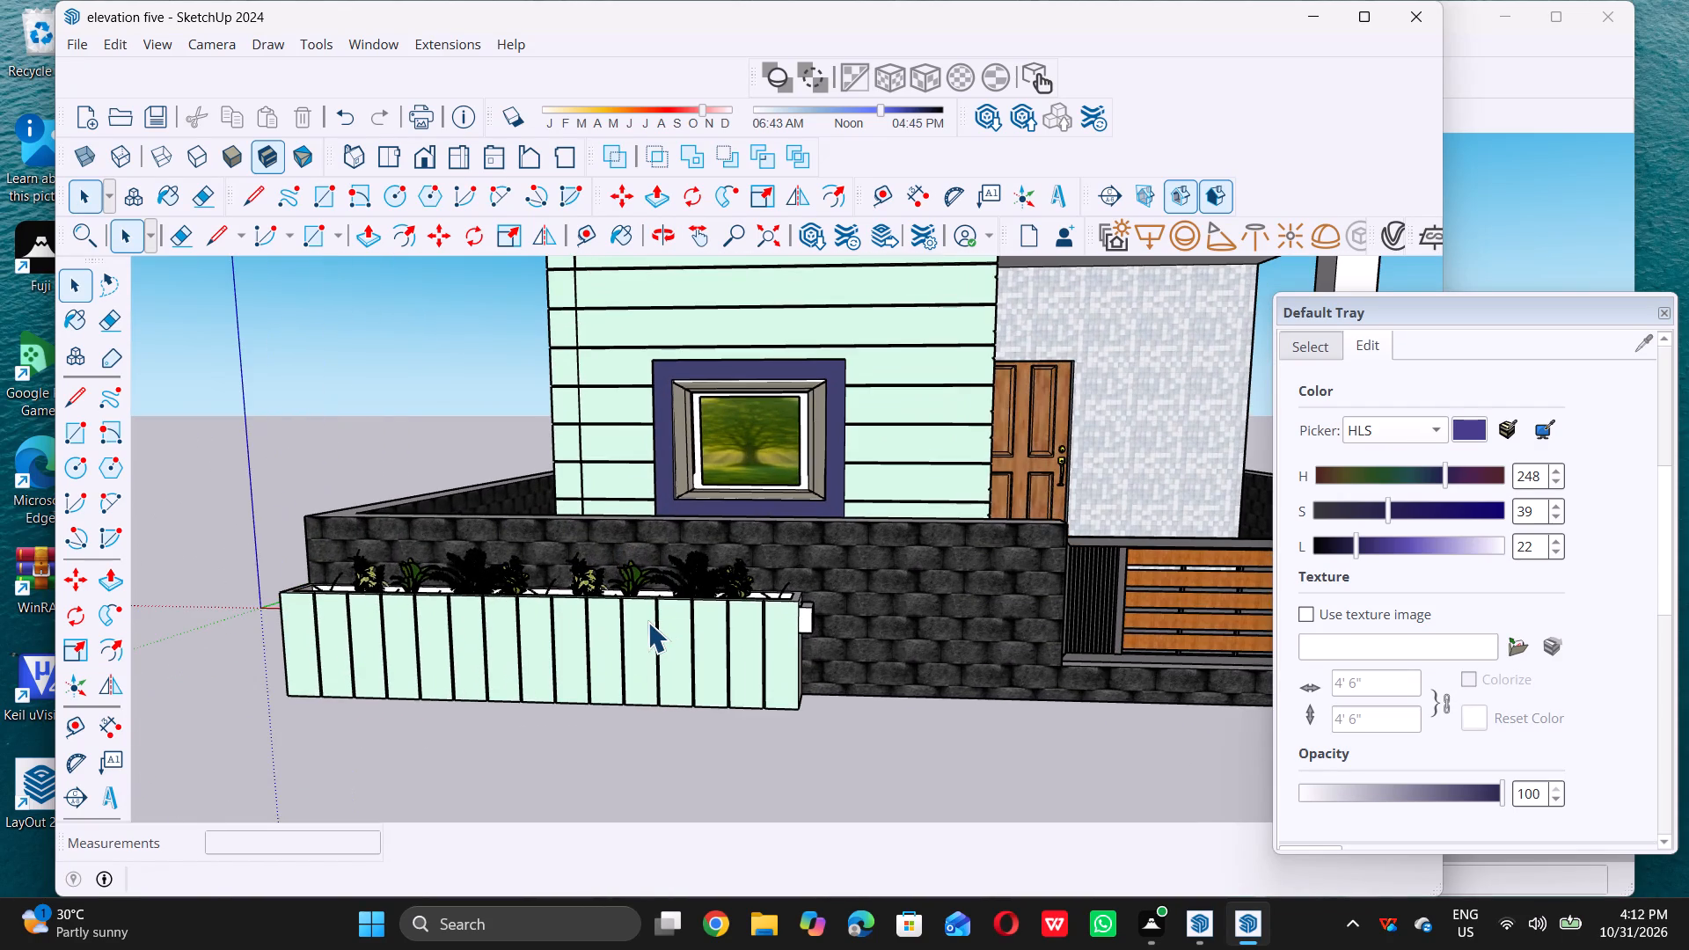
{"action": "scroll", "coordinate": [647, 622], "scroll_direction": "down", "scroll_amount": 11}
{"action": "scroll", "coordinate": [712, 653], "scroll_direction": "down", "scroll_amount": 6}
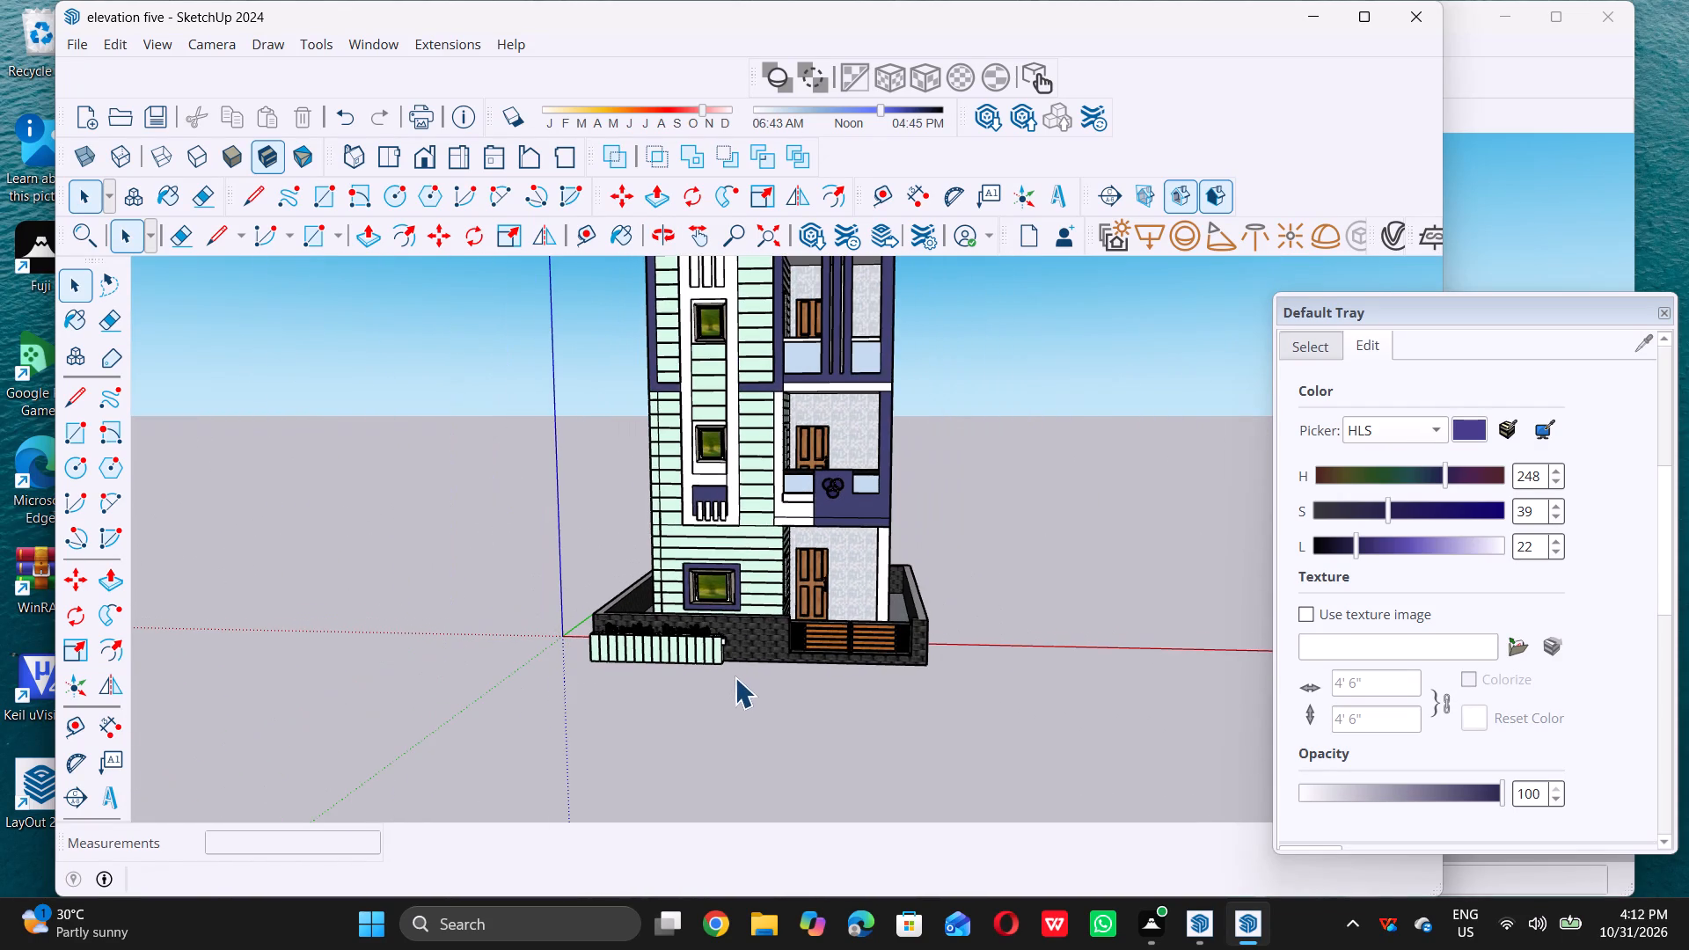
{"action": "scroll", "coordinate": [733, 680], "scroll_direction": "down", "scroll_amount": 4}
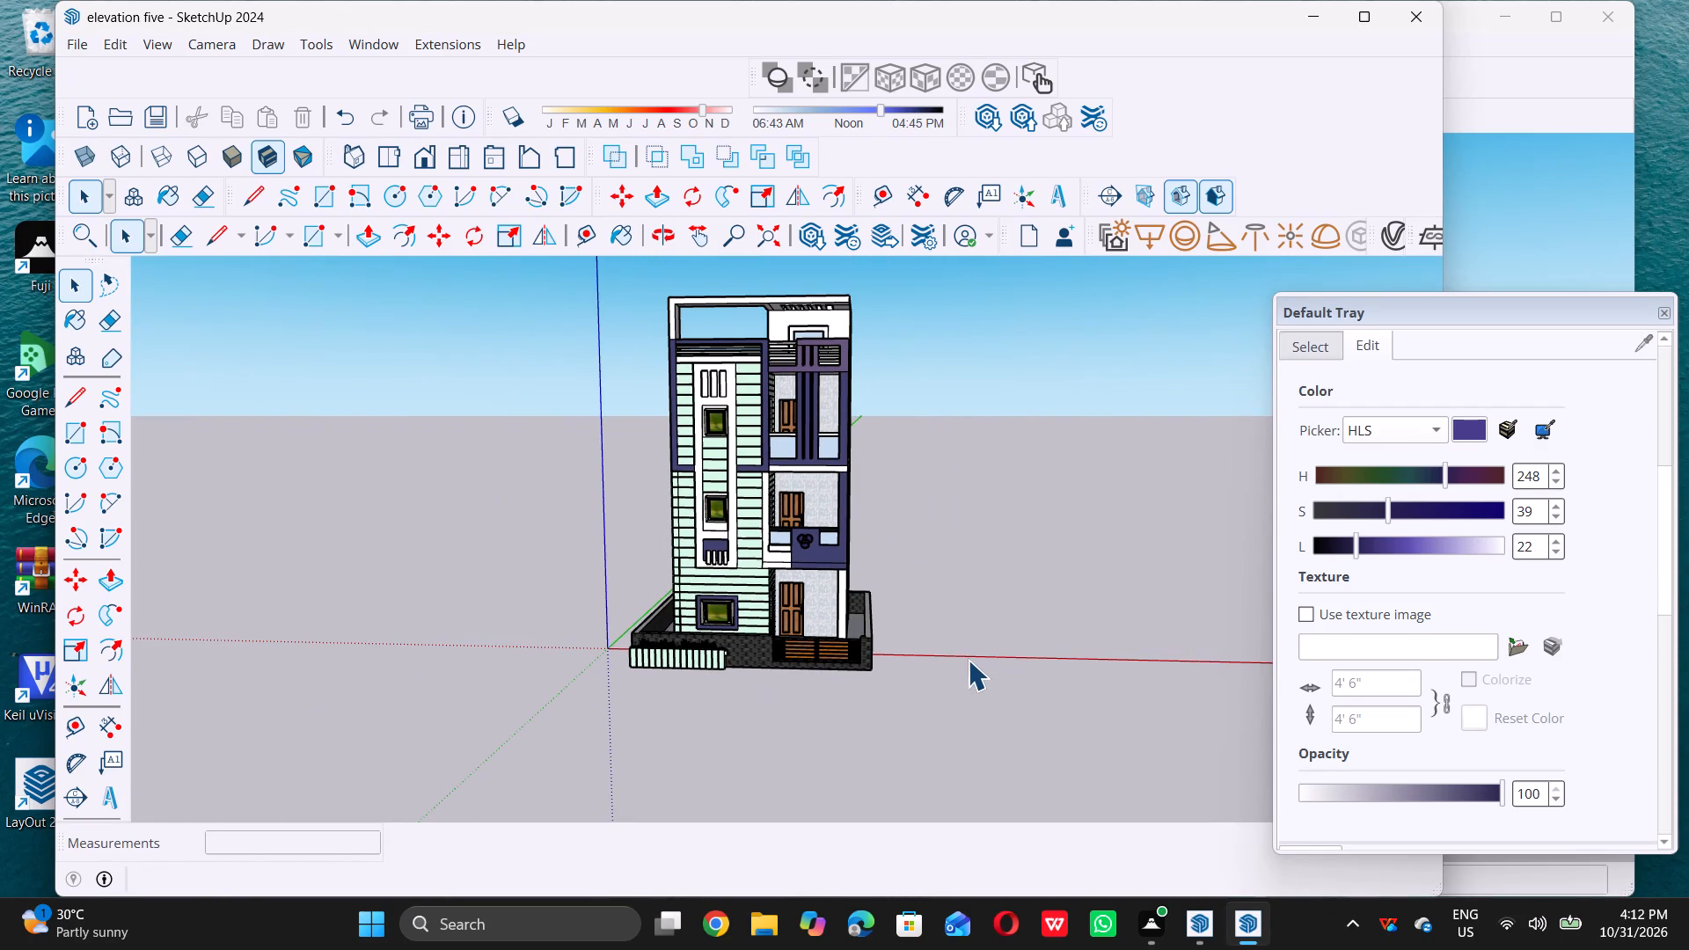
Save the elevation model again.
{"action": "key", "text": "ctrl+s"}
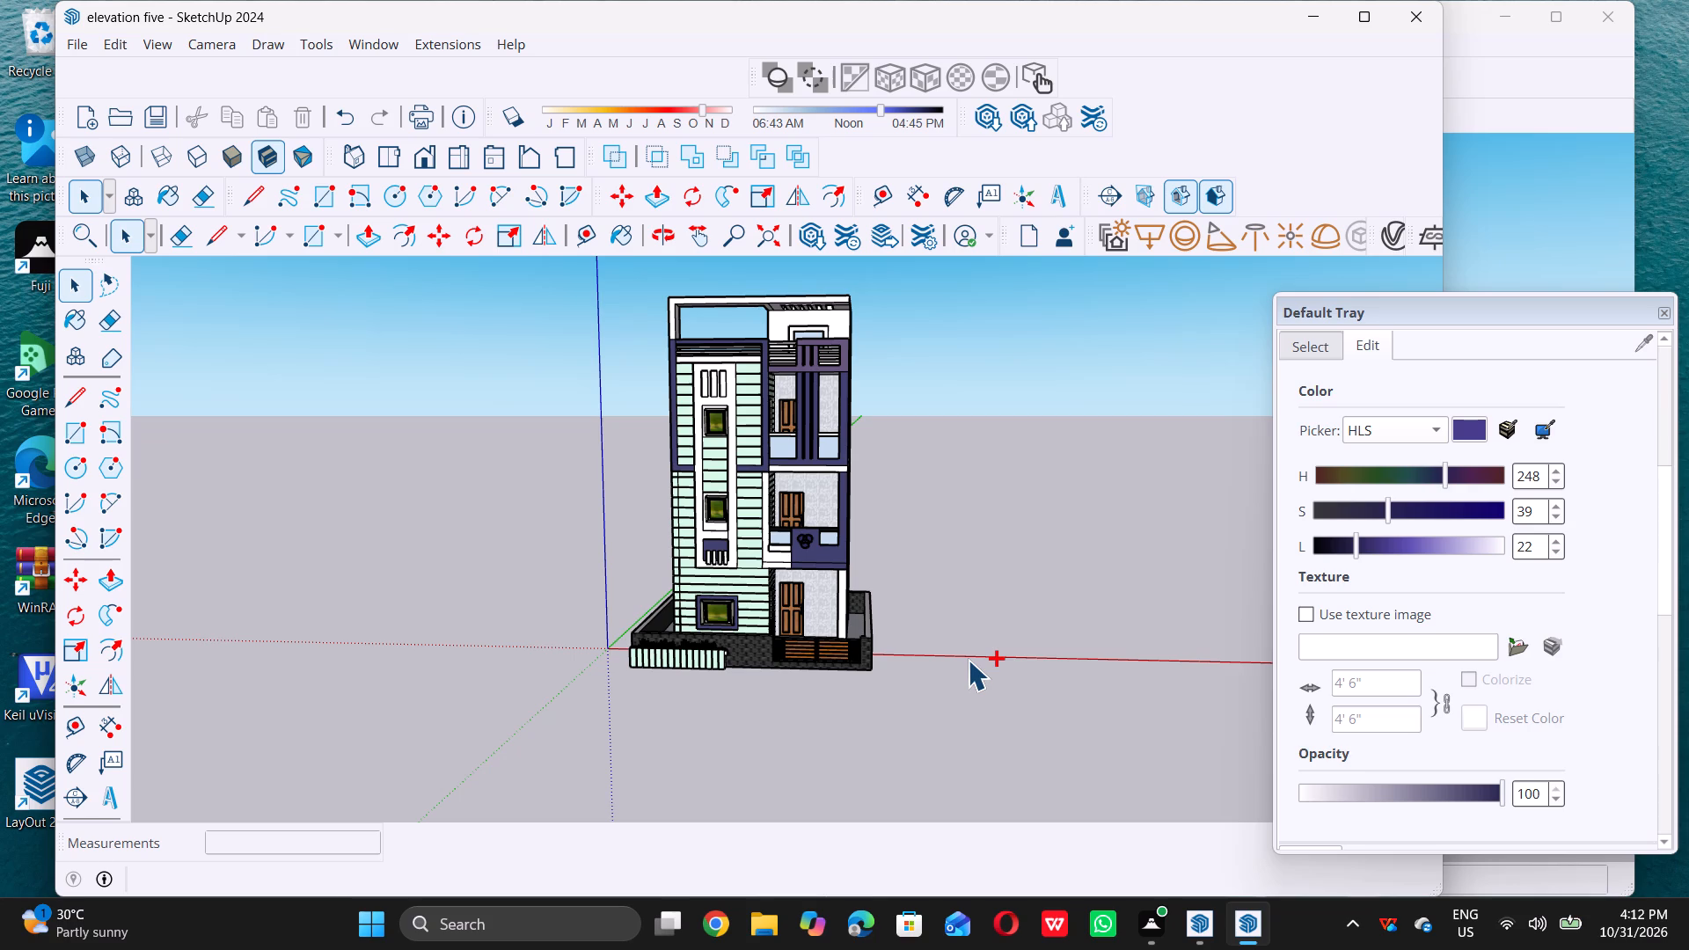